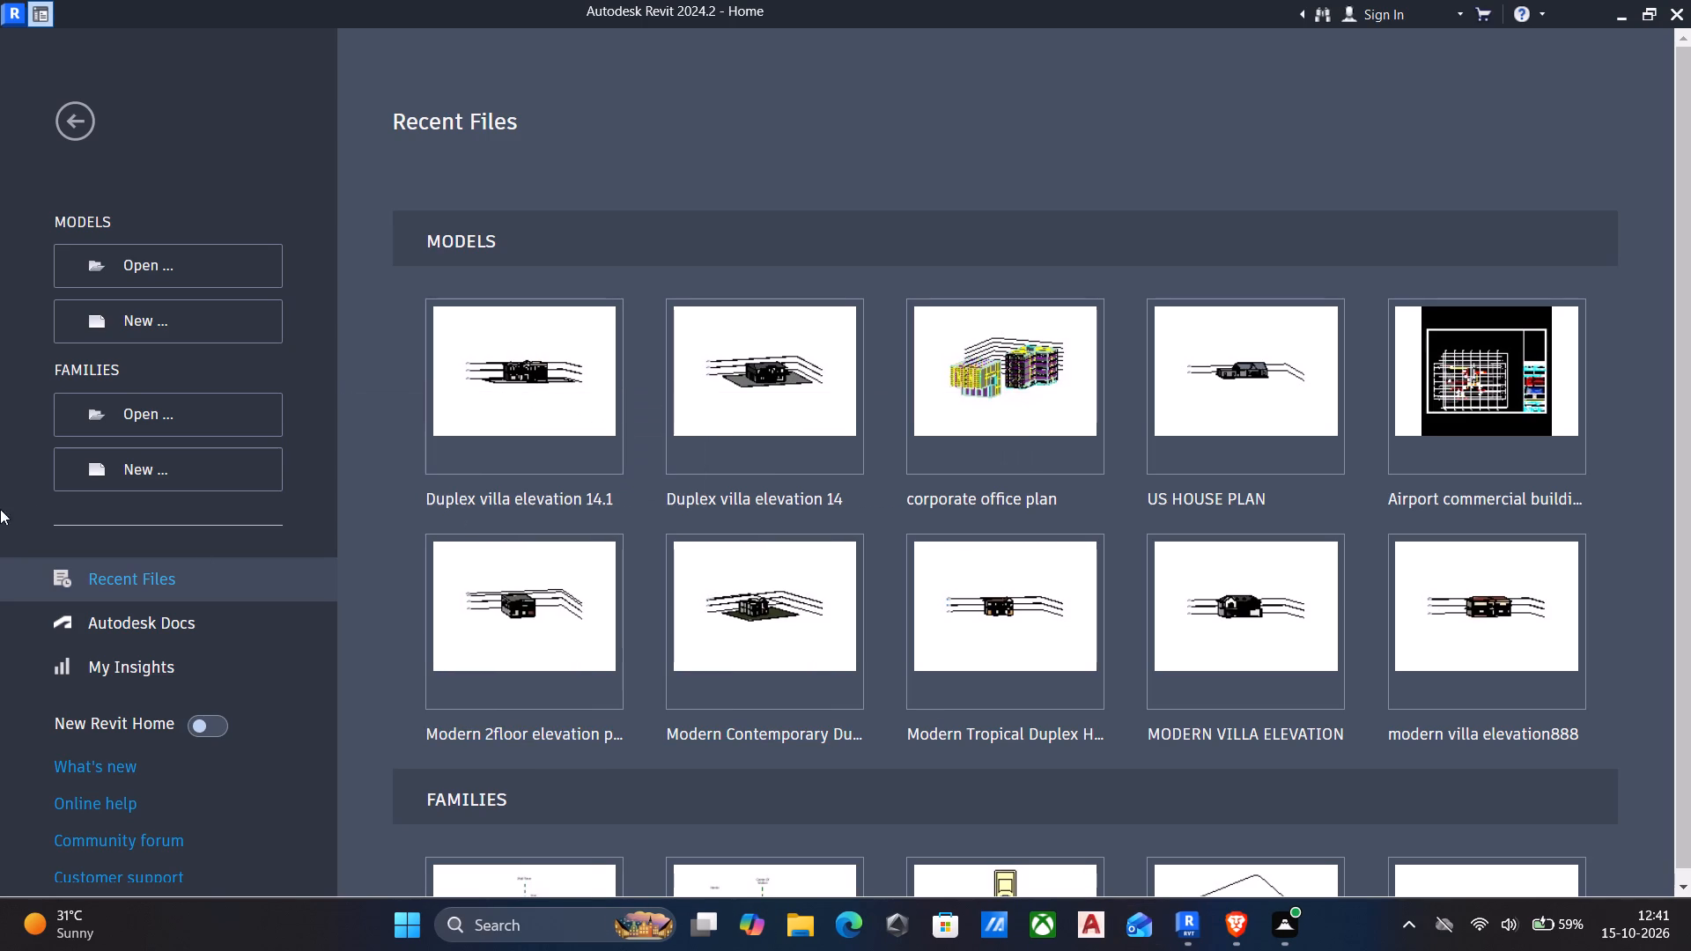
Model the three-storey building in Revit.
Create a new Revit model project.
{"action": "left_click", "coordinate": [132, 324]}
{"action": "left_click", "coordinate": [815, 538]}
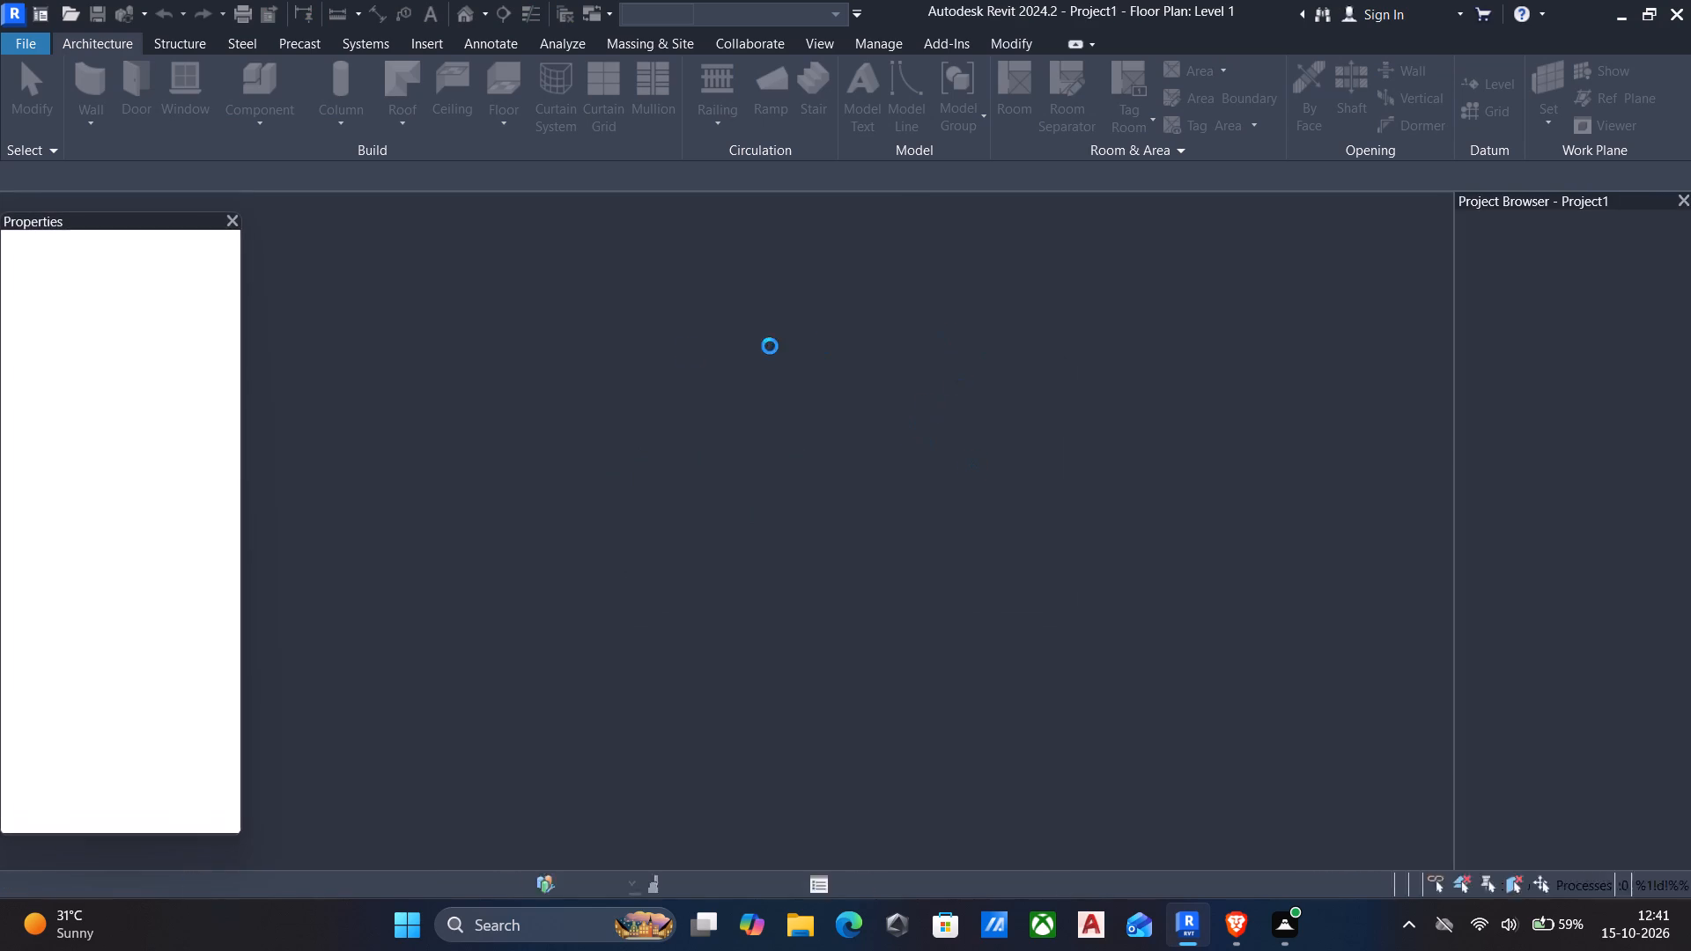
Set the project's length format to feet and fractional inches, rounded to the nearest 1/32".
{"action": "type", "text": "un"}
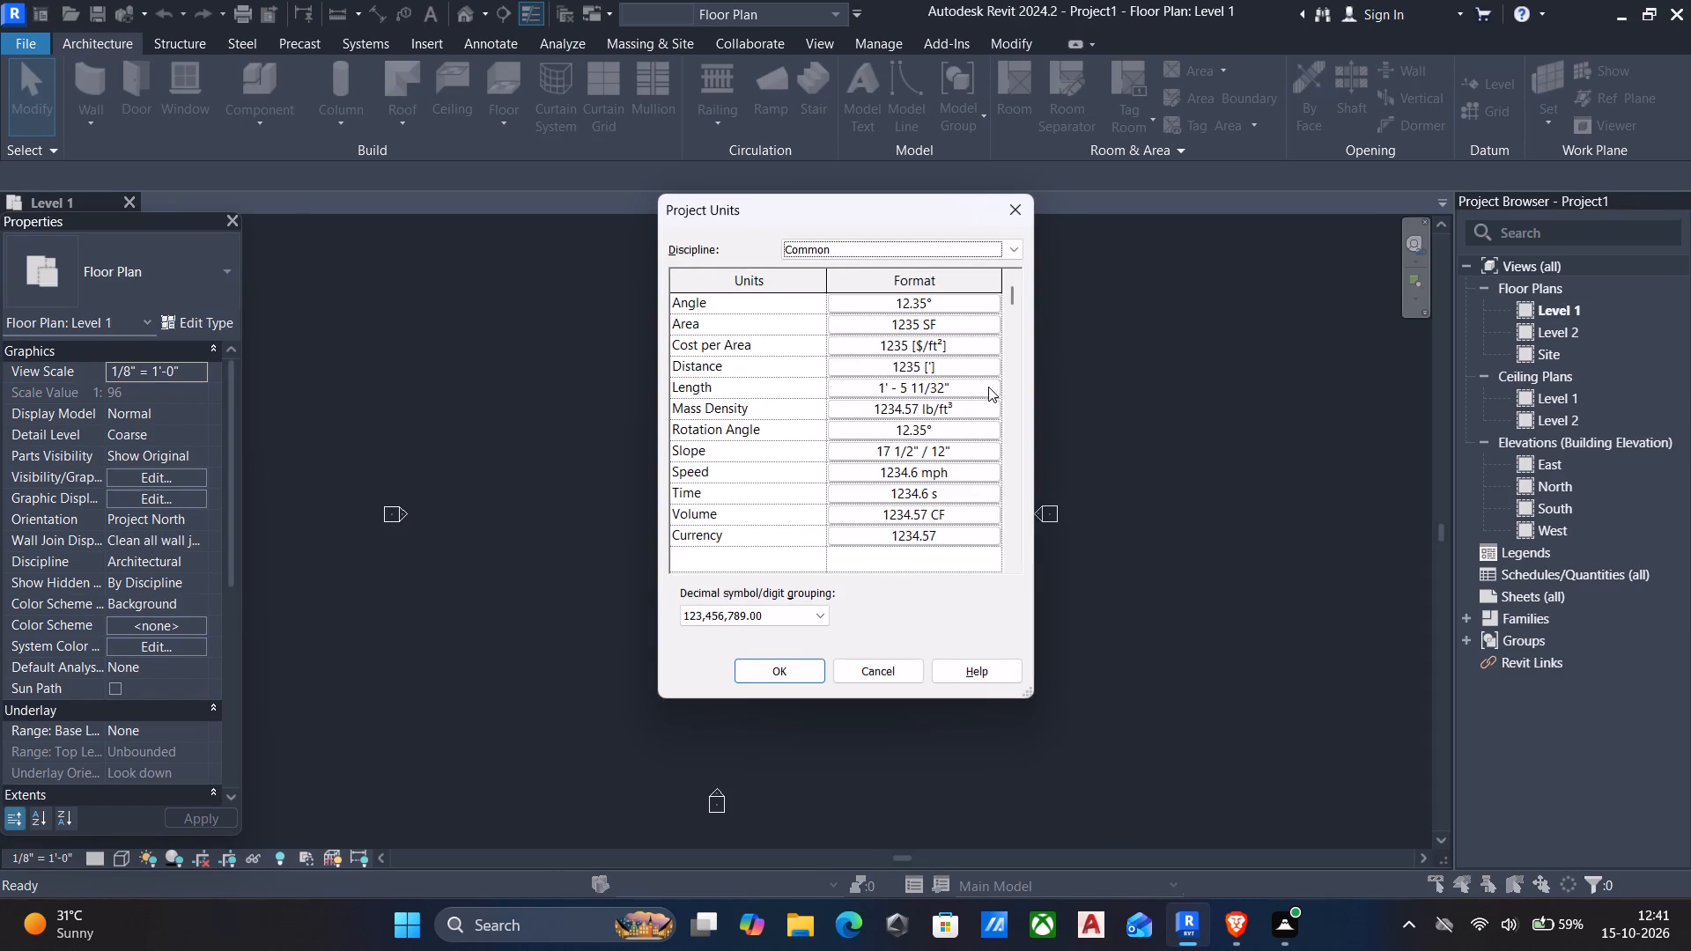
{"action": "left_click", "coordinate": [997, 391]}
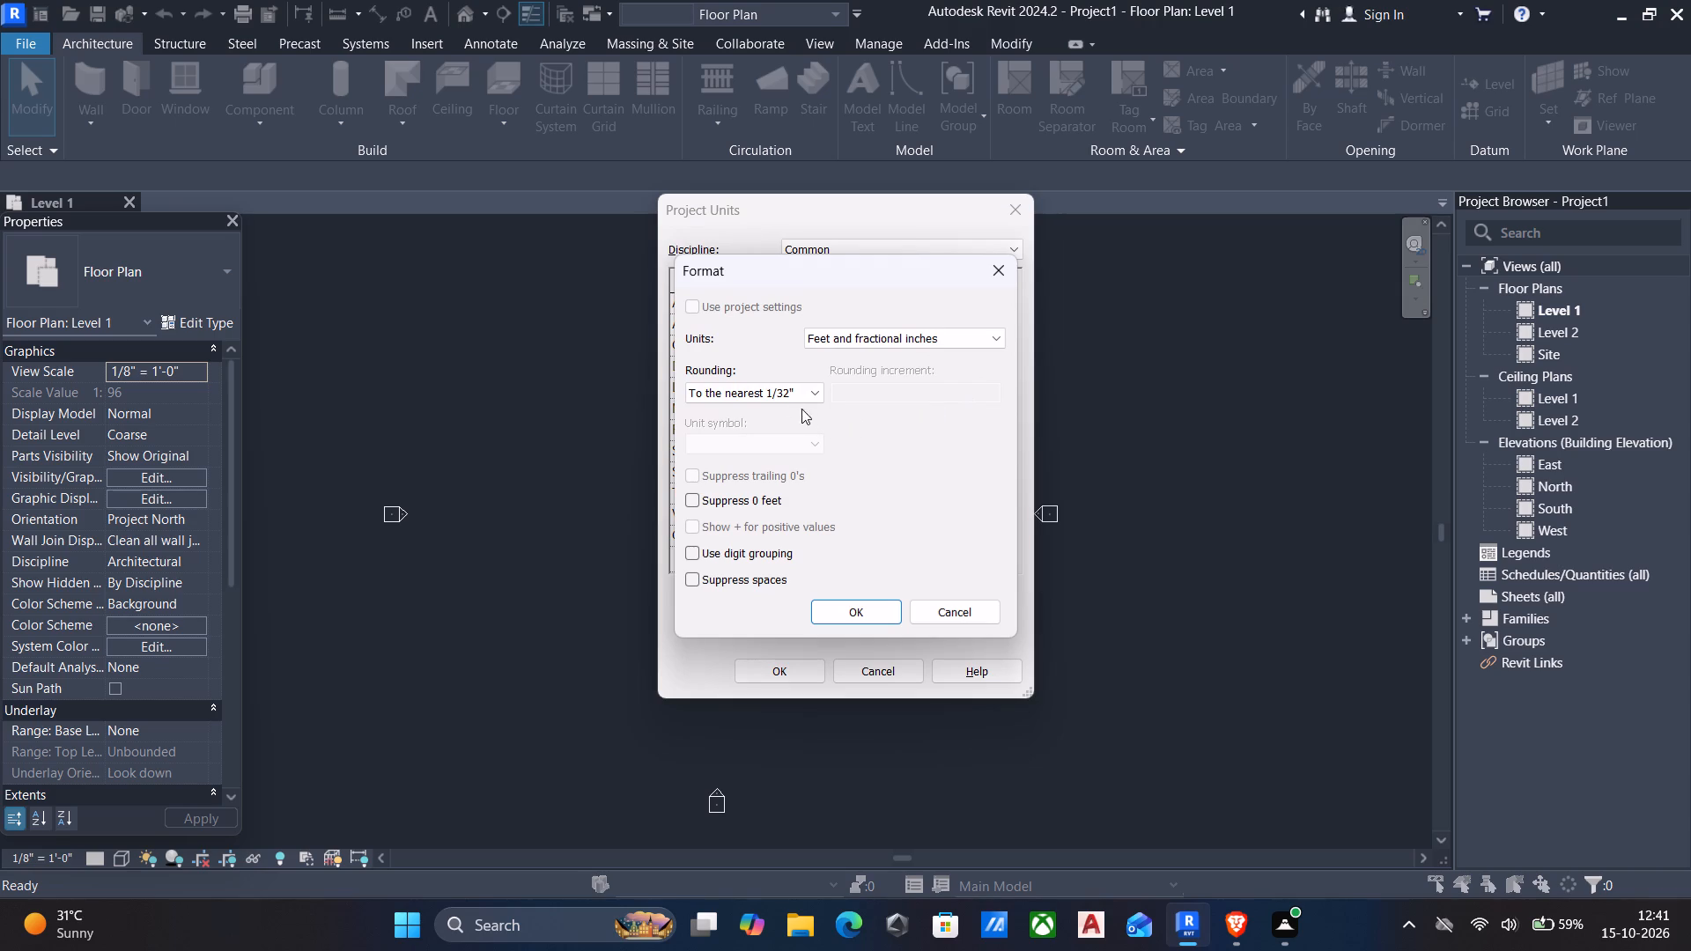
{"action": "left_click", "coordinate": [790, 399]}
{"action": "left_click", "coordinate": [773, 474]}
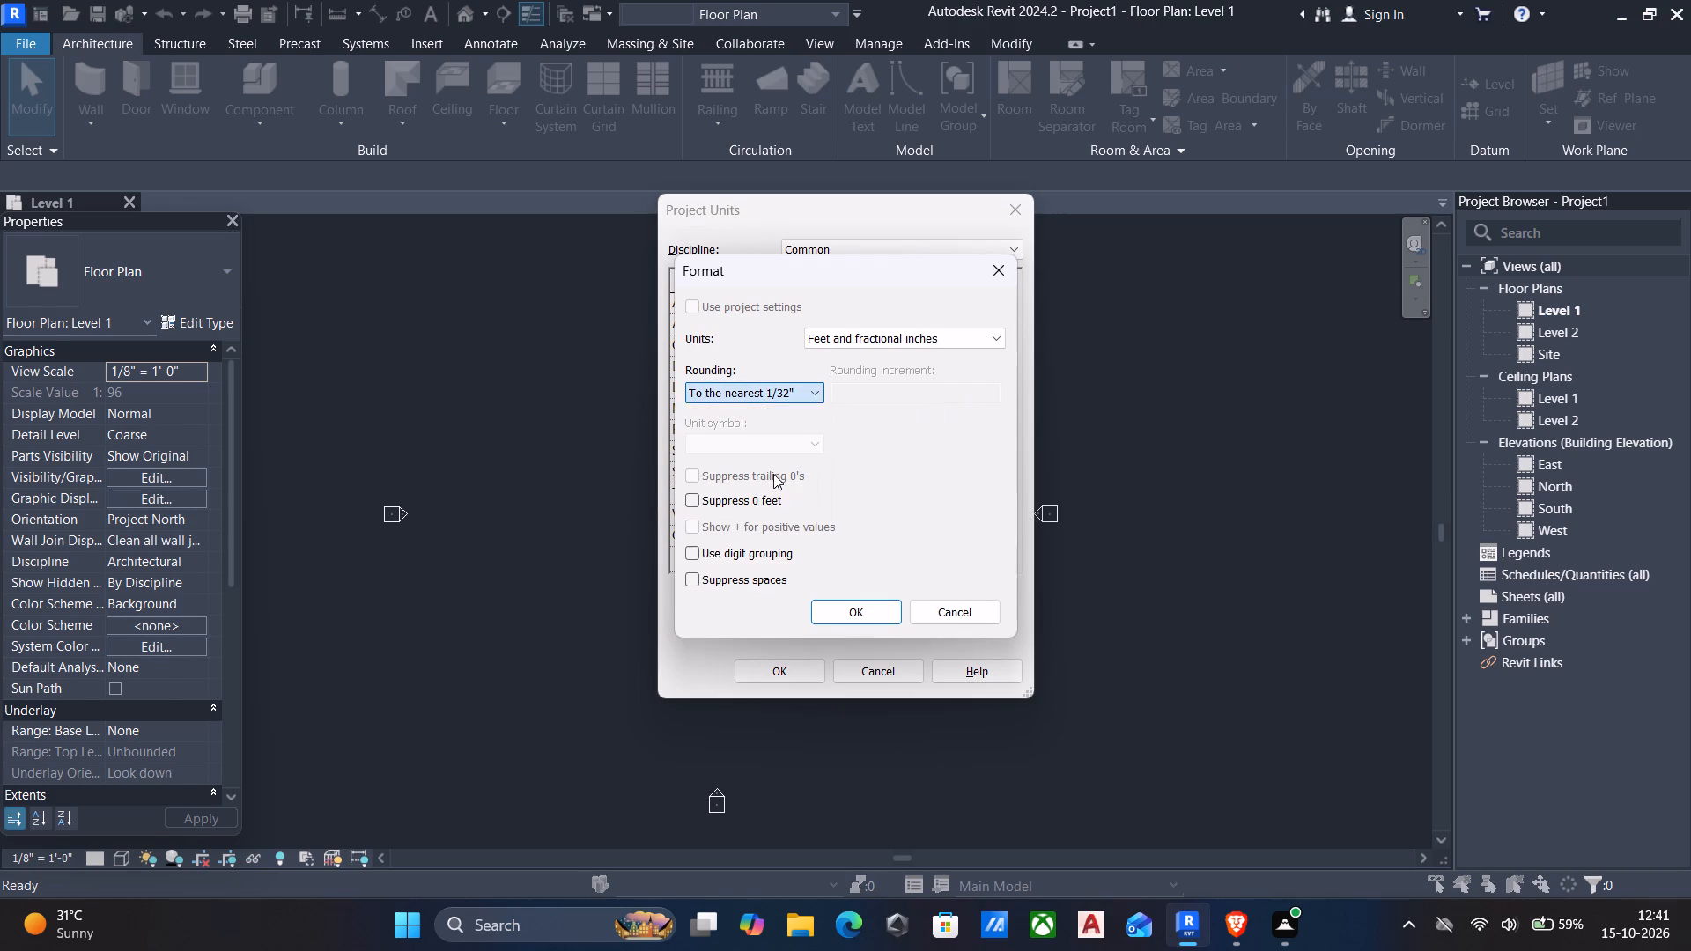
{"action": "left_click", "coordinate": [832, 608]}
{"action": "left_click", "coordinate": [800, 660]}
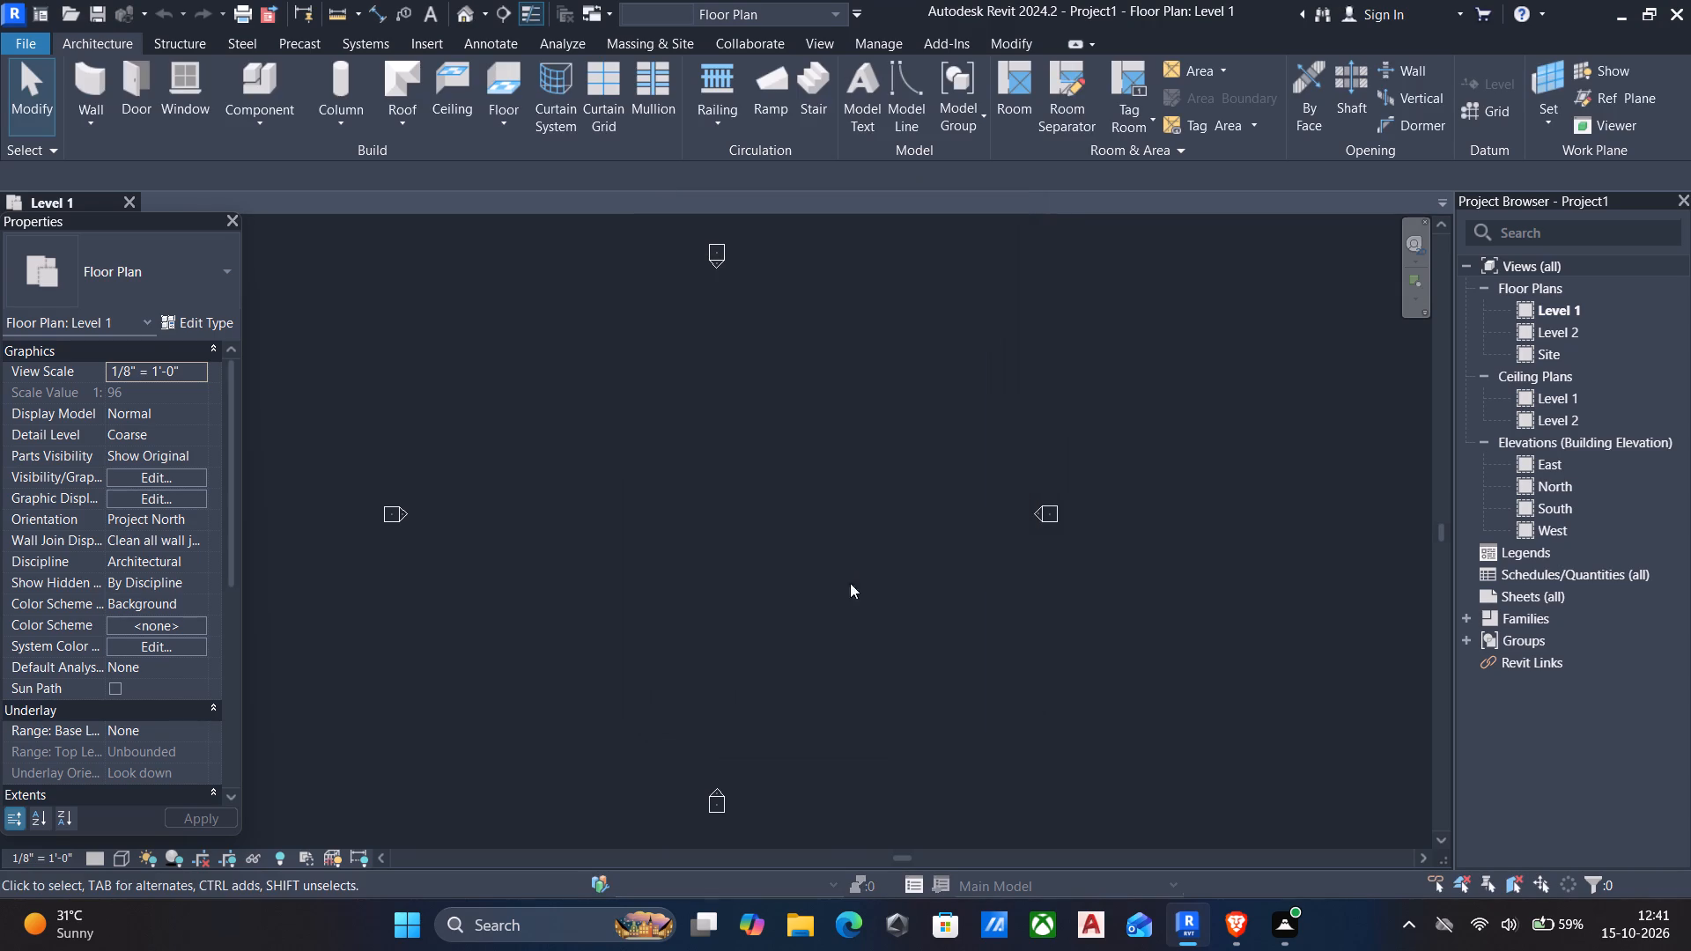
In the South elevation, set the height between Level 1 and Level 2 to 12'.
{"action": "middle_click_drag", "start_coordinate": [794, 466], "coordinate": [896, 461]}
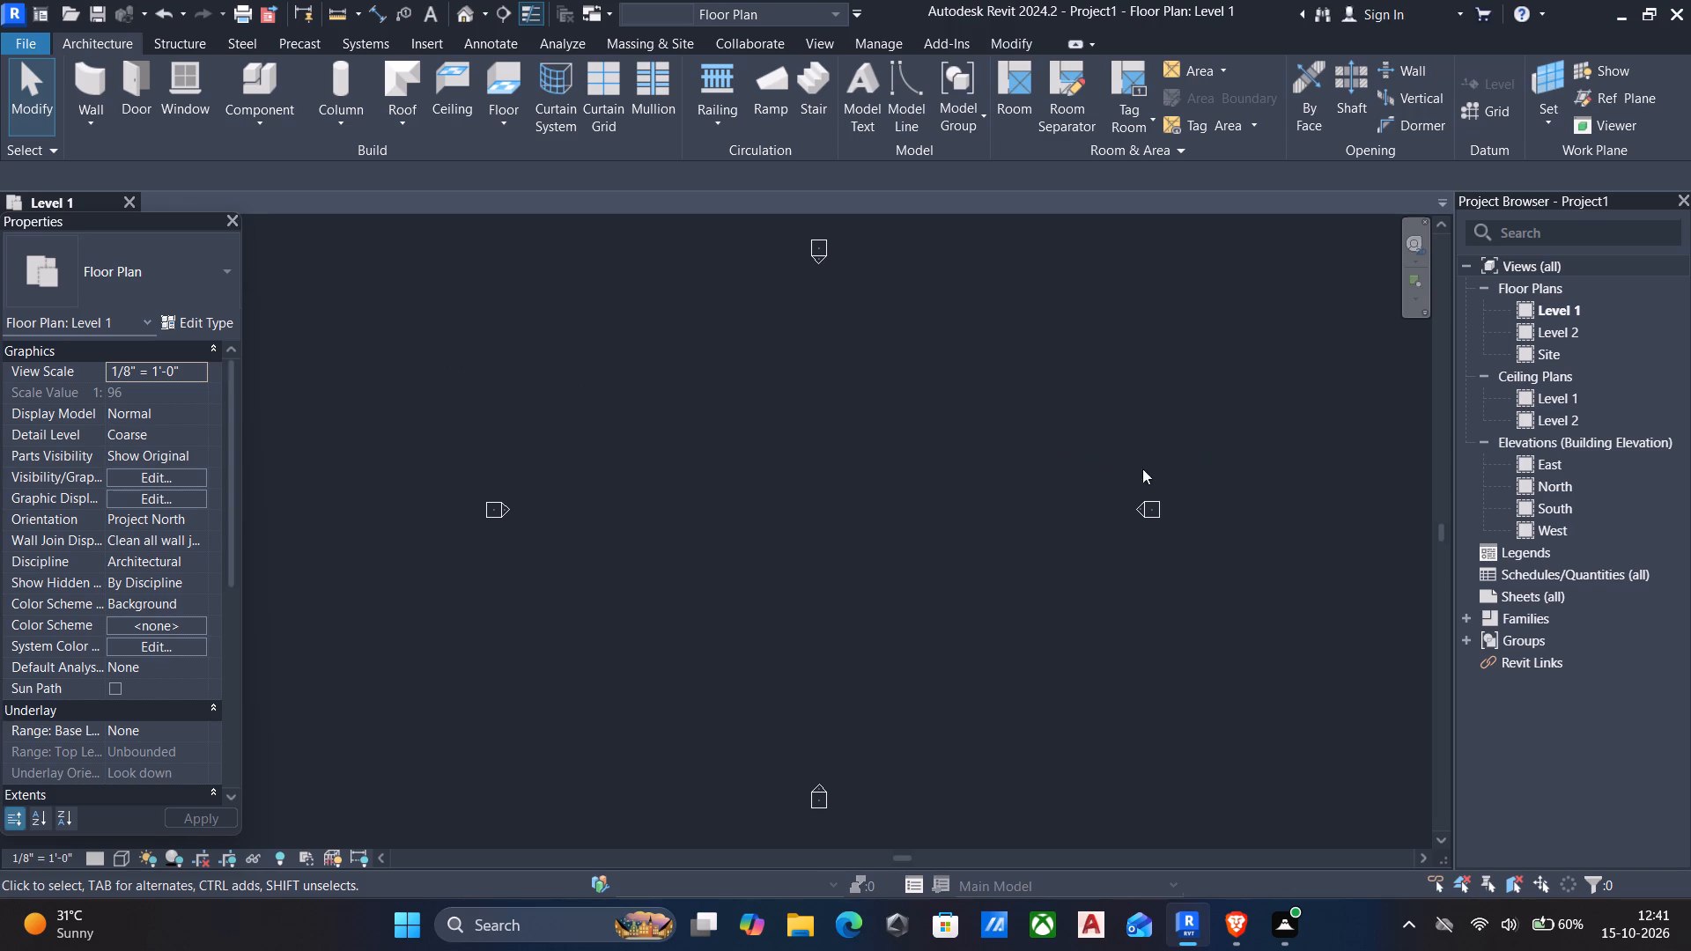
{"action": "double_click", "coordinate": [1576, 506]}
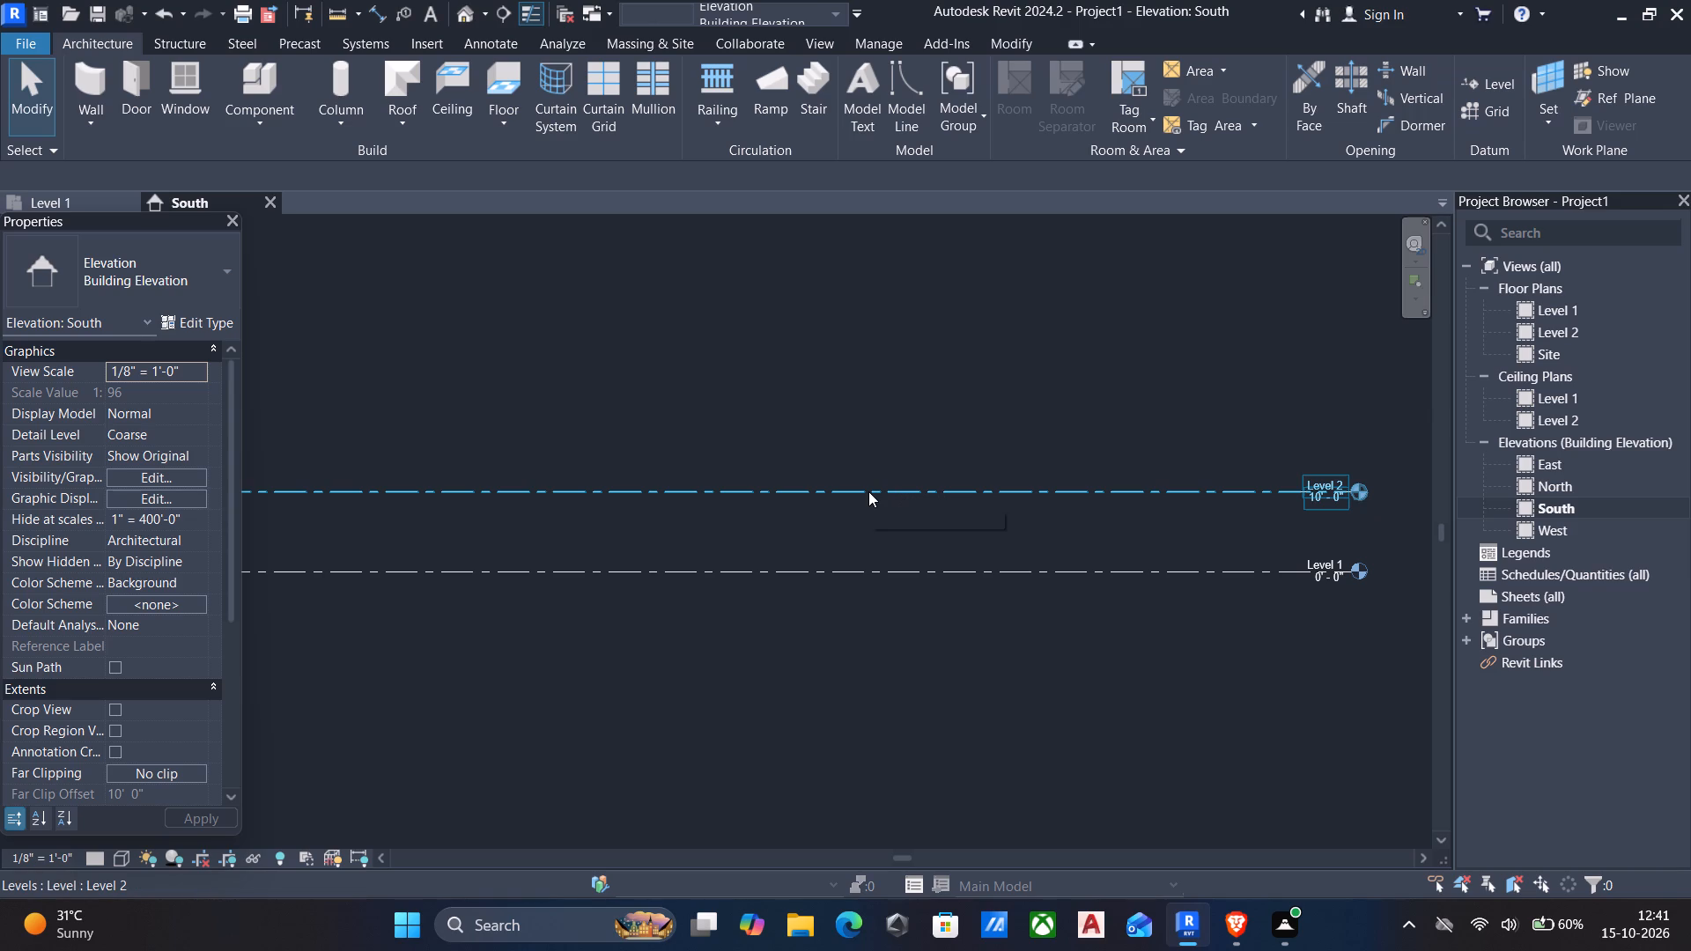
{"action": "left_click", "coordinate": [868, 491]}
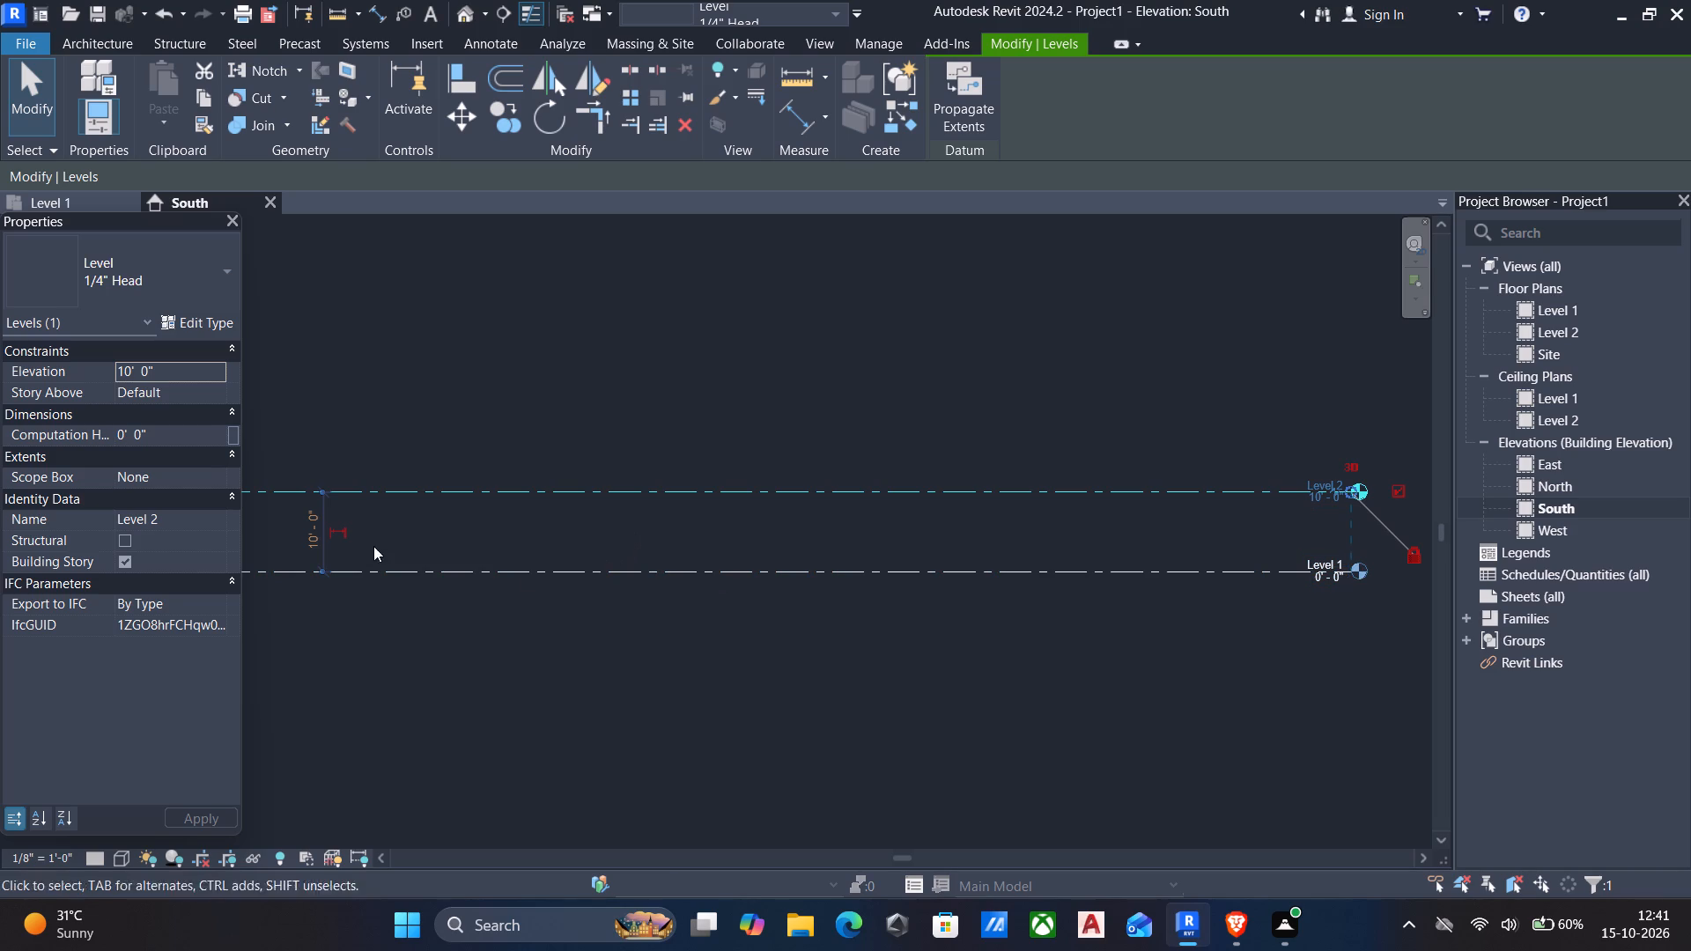
{"action": "left_click", "coordinate": [310, 534]}
{"action": "type", "text": "12"}
{"action": "key", "text": "apostrophe"}
{"action": "key", "text": "Return"}
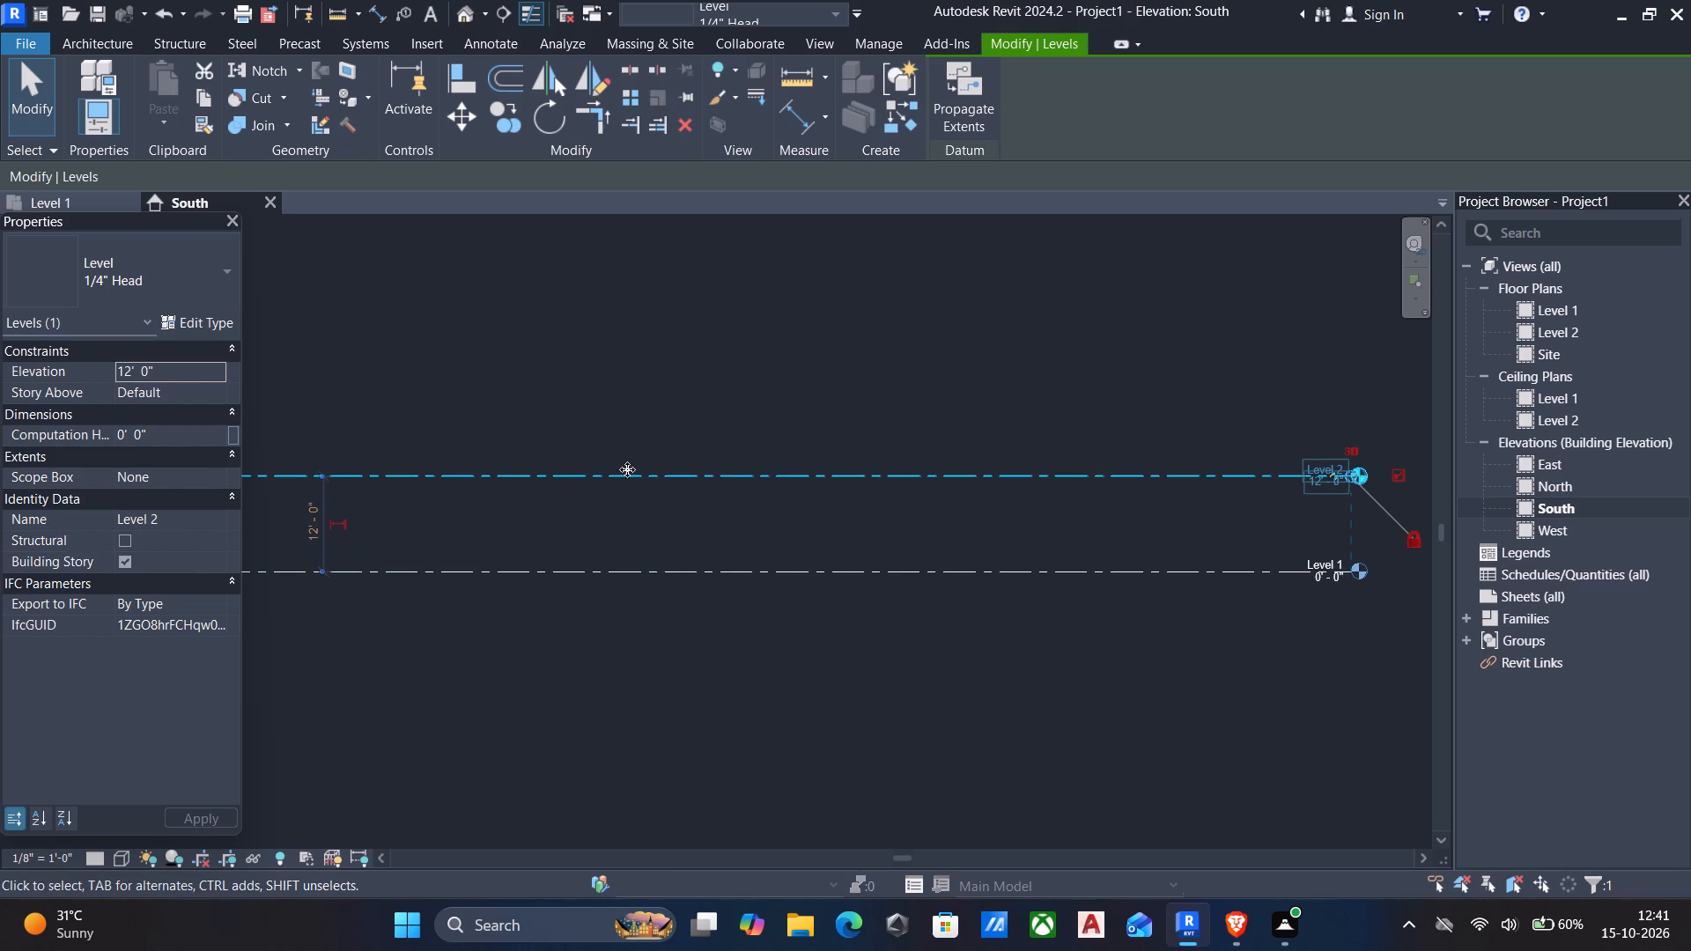
Draw a new full-length level above Level 2 with an offset of 6", aligned with the ends of the existing levels.
{"action": "type", "text": "ll"}
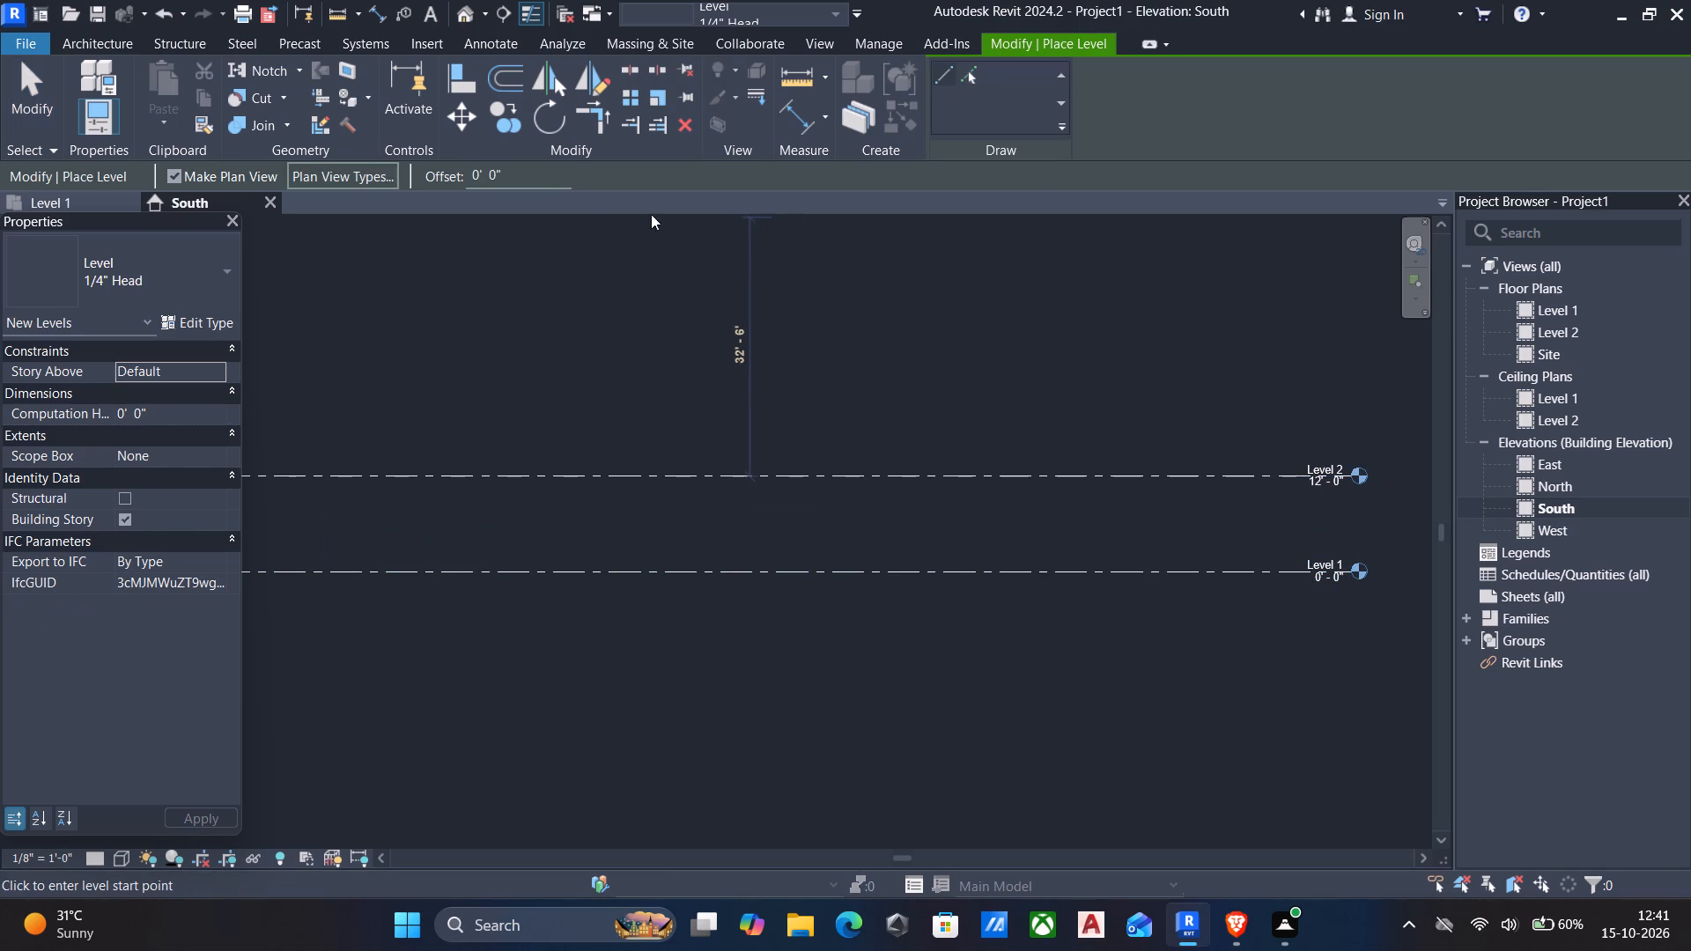
{"action": "left_click_drag", "start_coordinate": [527, 174], "coordinate": [346, 176]}
{"action": "type", "text": "6\""}
{"action": "scroll", "coordinate": [519, 350], "scroll_direction": "down", "scroll_amount": 4}
{"action": "middle_click_drag", "start_coordinate": [528, 372], "coordinate": [925, 362]}
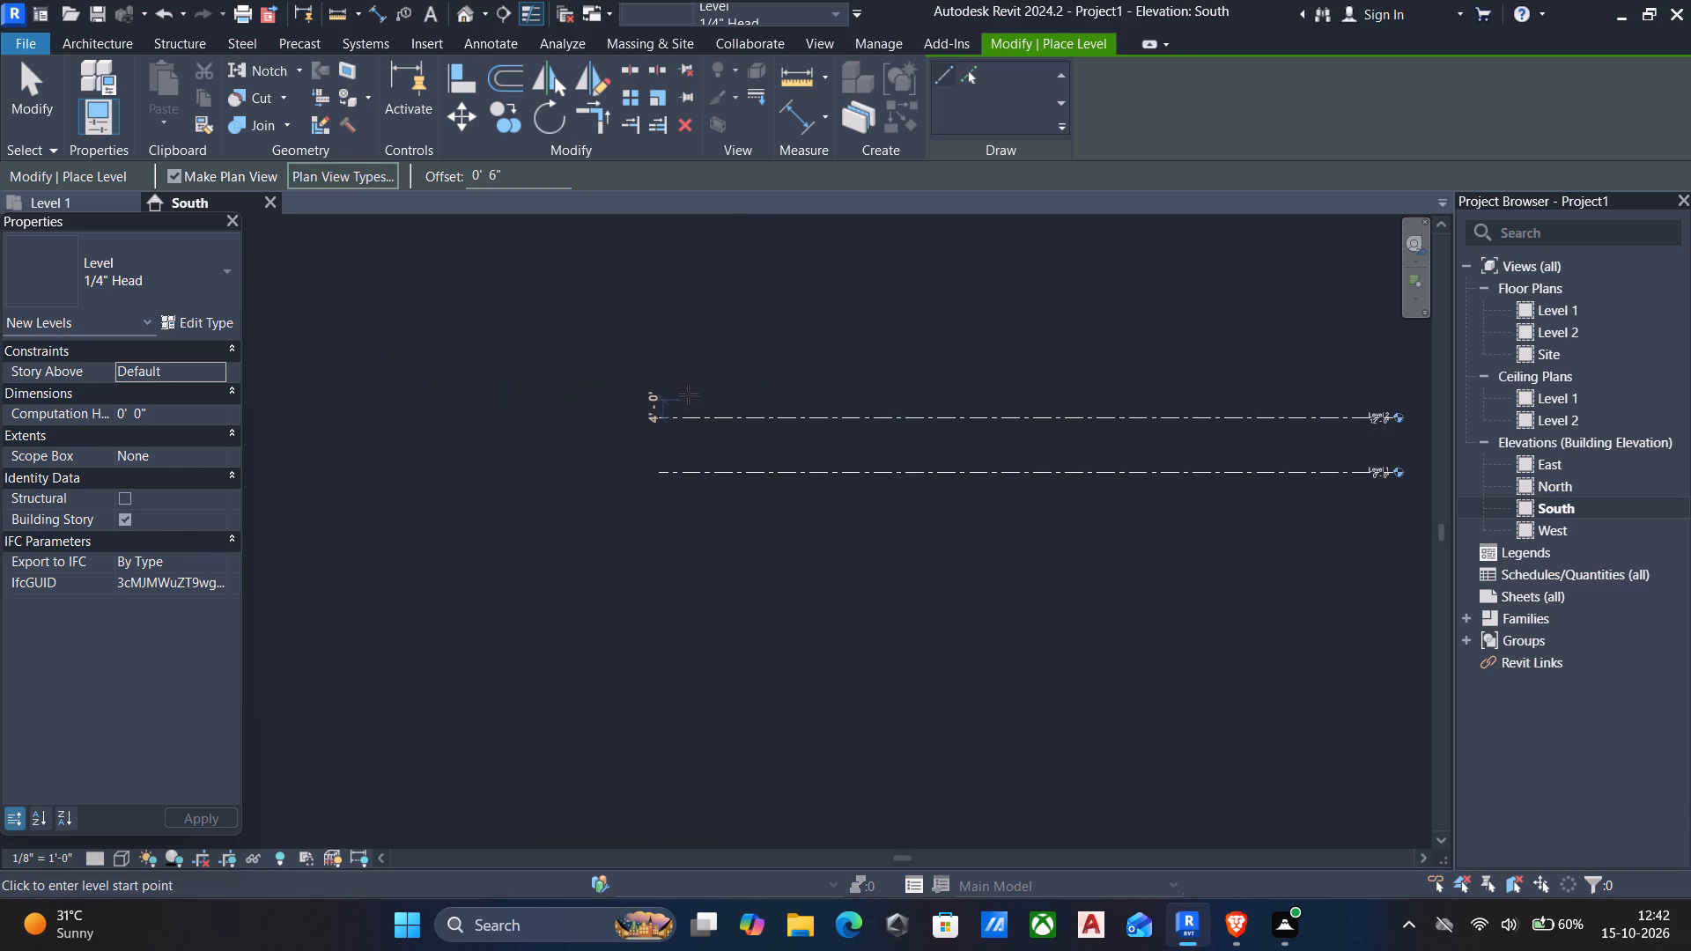
{"action": "left_click", "coordinate": [659, 414]}
{"action": "middle_click_drag", "start_coordinate": [915, 403], "coordinate": [594, 427]}
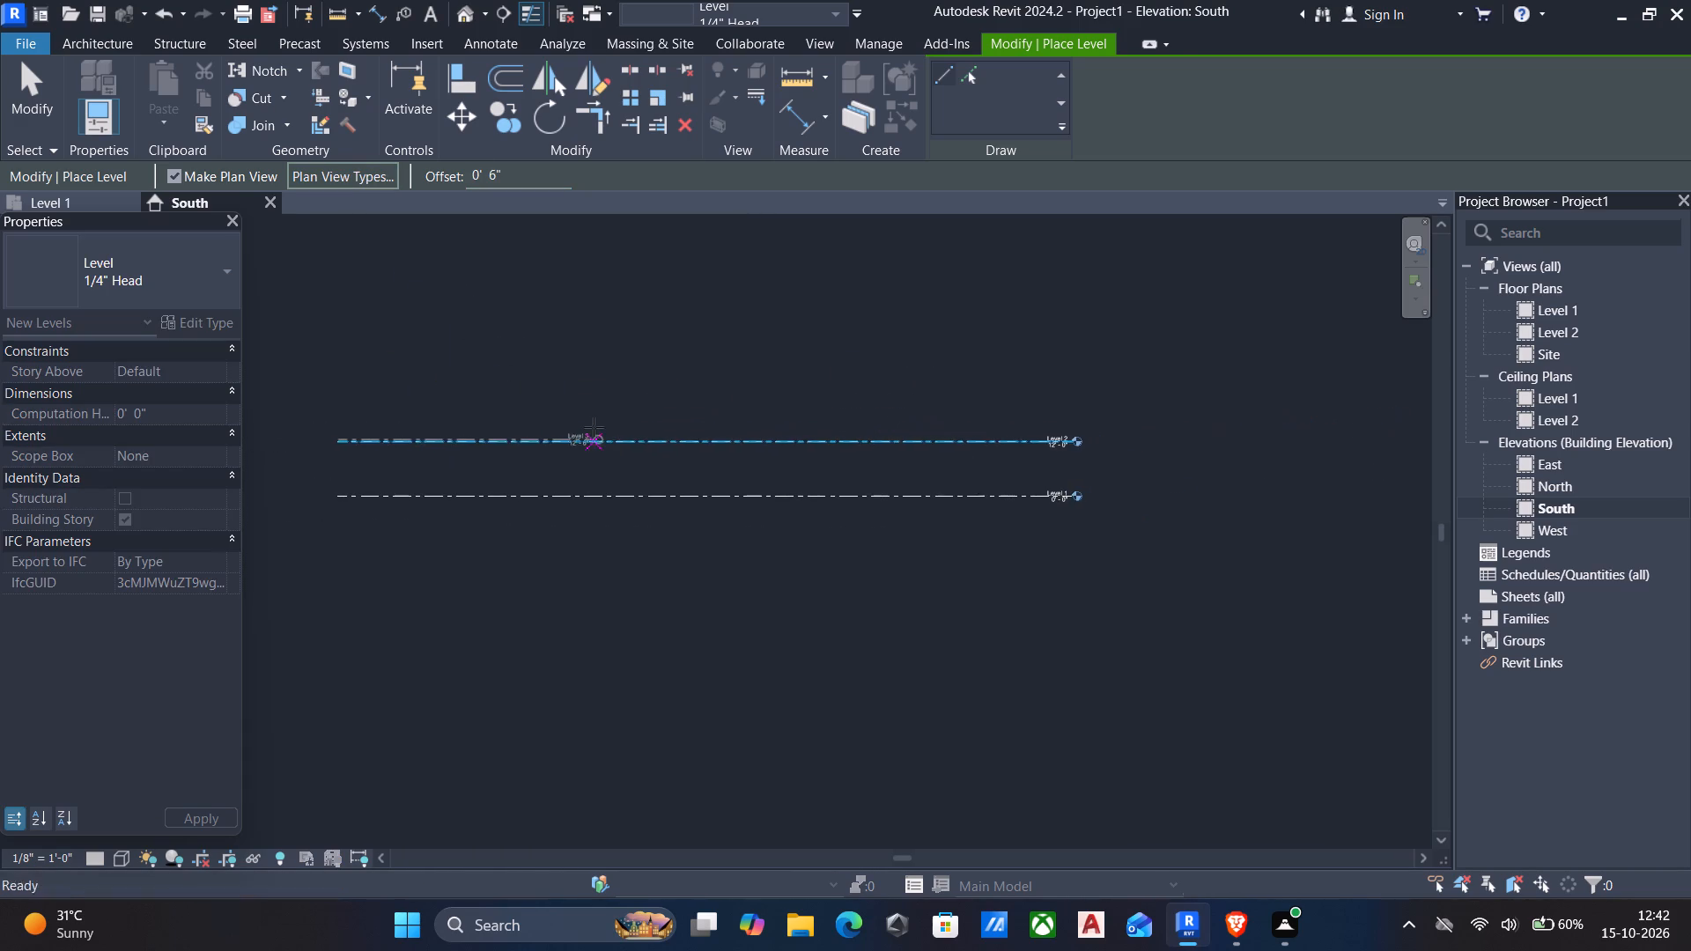
{"action": "left_click", "coordinate": [1074, 427]}
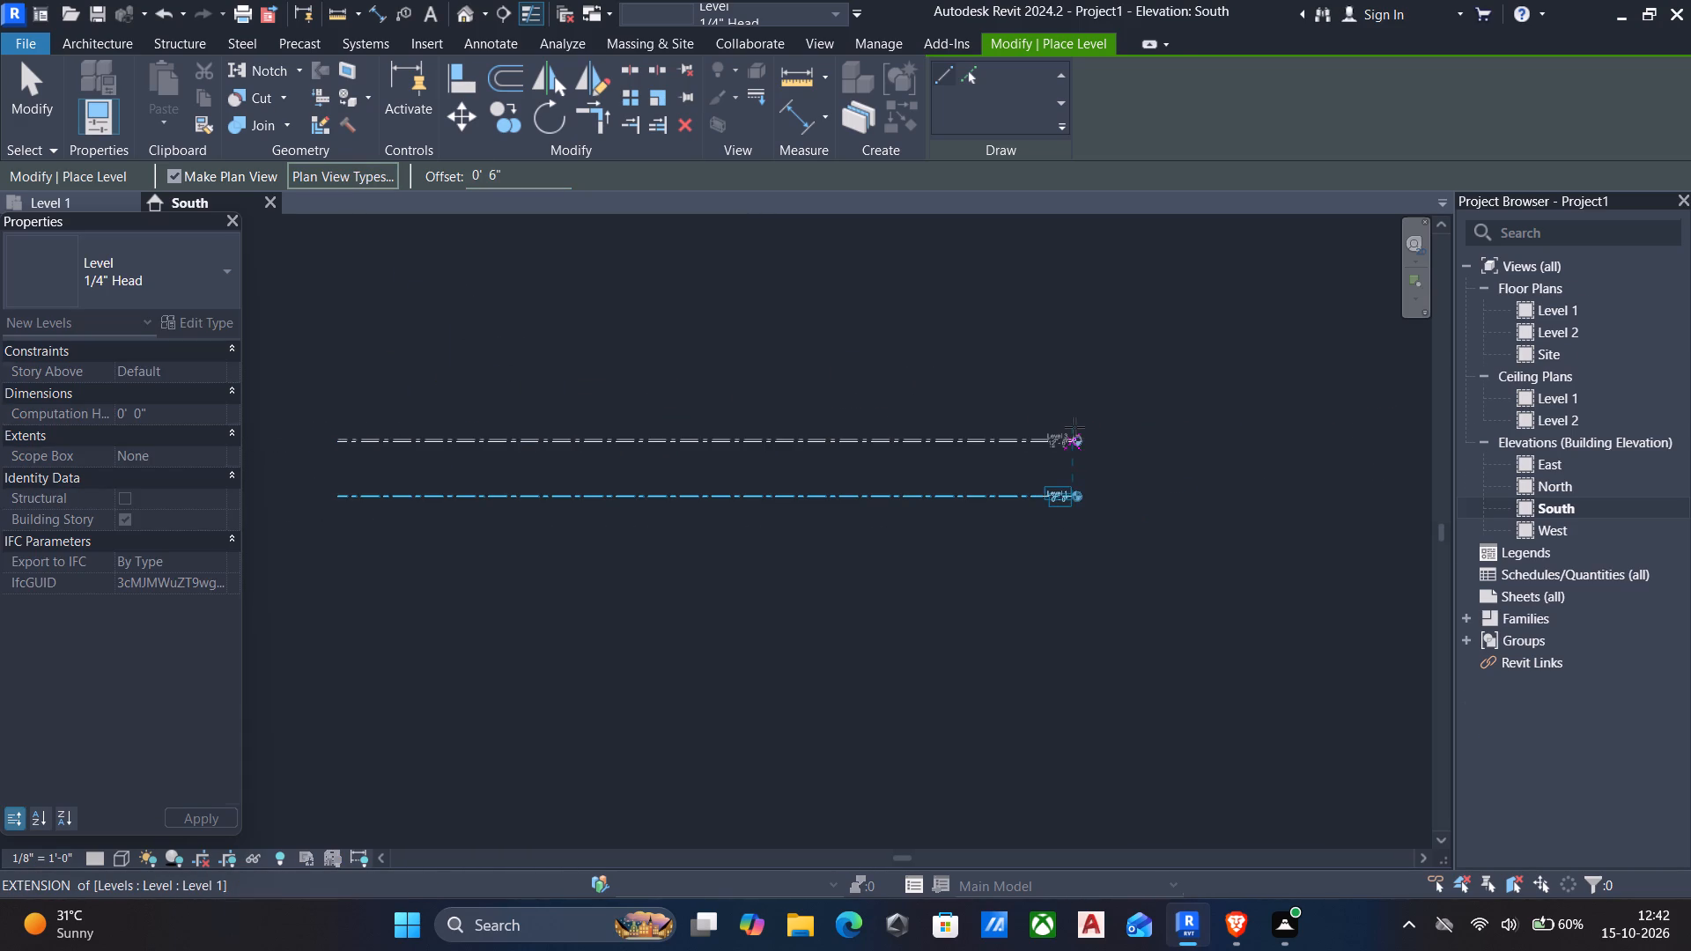
{"action": "key", "text": "Escape"}
Draw another full-length level with a 10' offset above Level 3, aligned with the existing level ends.
{"action": "left_click_drag", "start_coordinate": [531, 172], "coordinate": [260, 171]}
{"action": "key", "text": "1"}
{"action": "type", "text": "0'"}
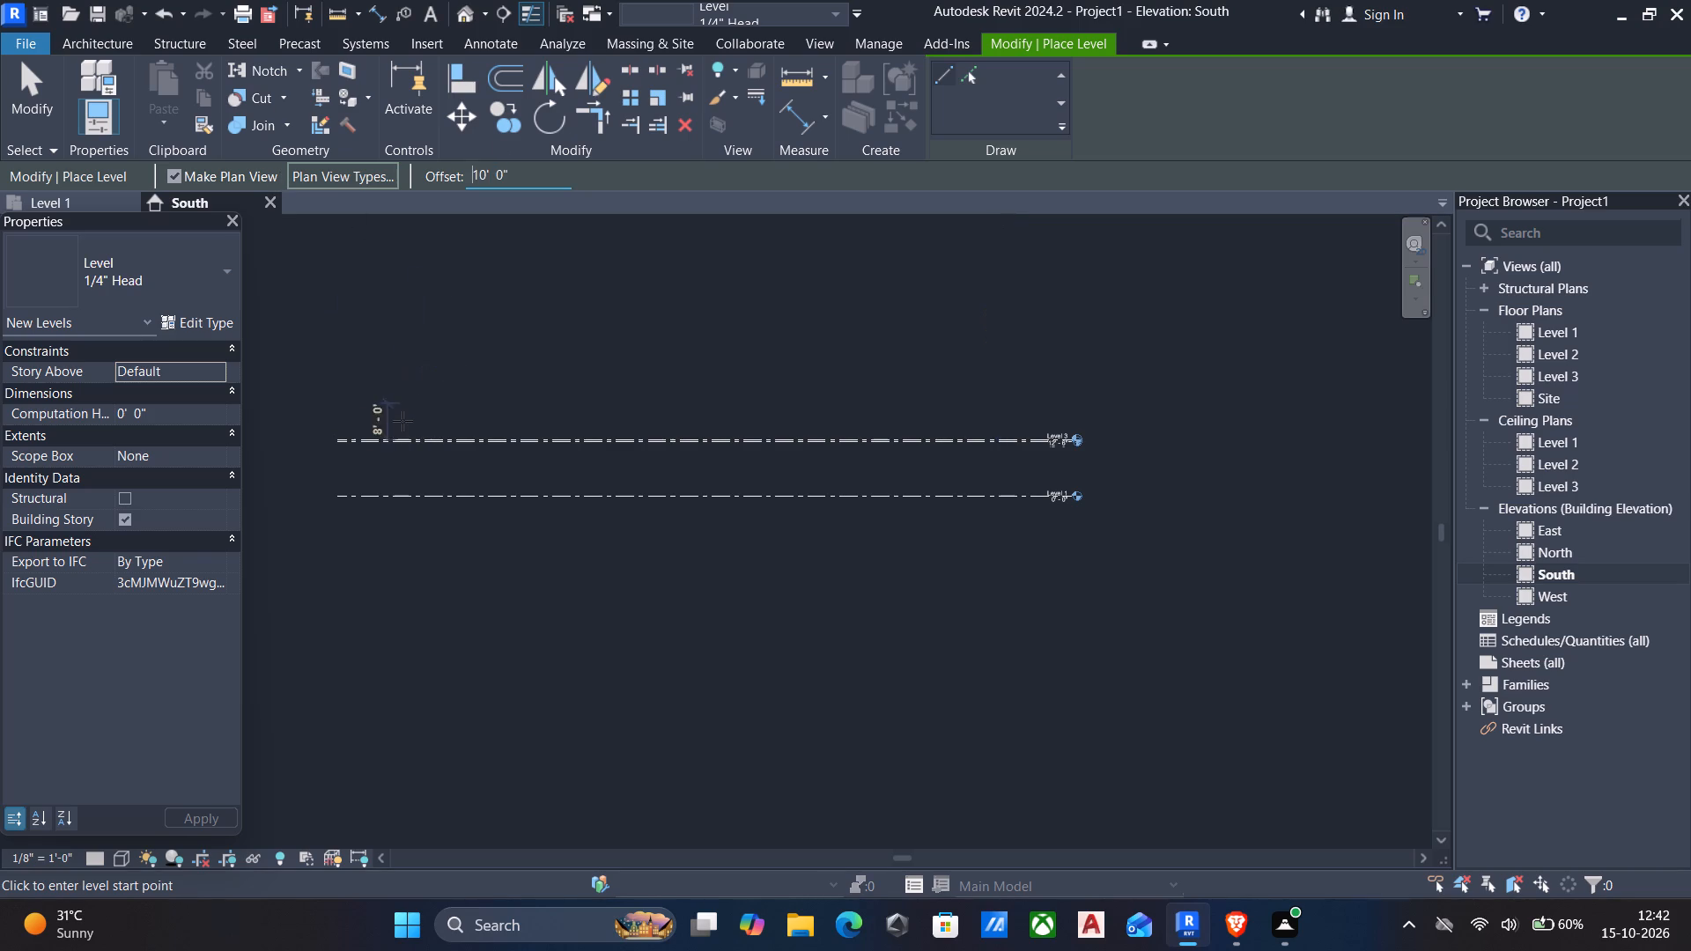
{"action": "scroll", "coordinate": [400, 423], "scroll_direction": "up", "scroll_amount": 4}
{"action": "scroll", "coordinate": [296, 453], "scroll_direction": "up", "scroll_amount": 4}
{"action": "left_click", "coordinate": [288, 444]}
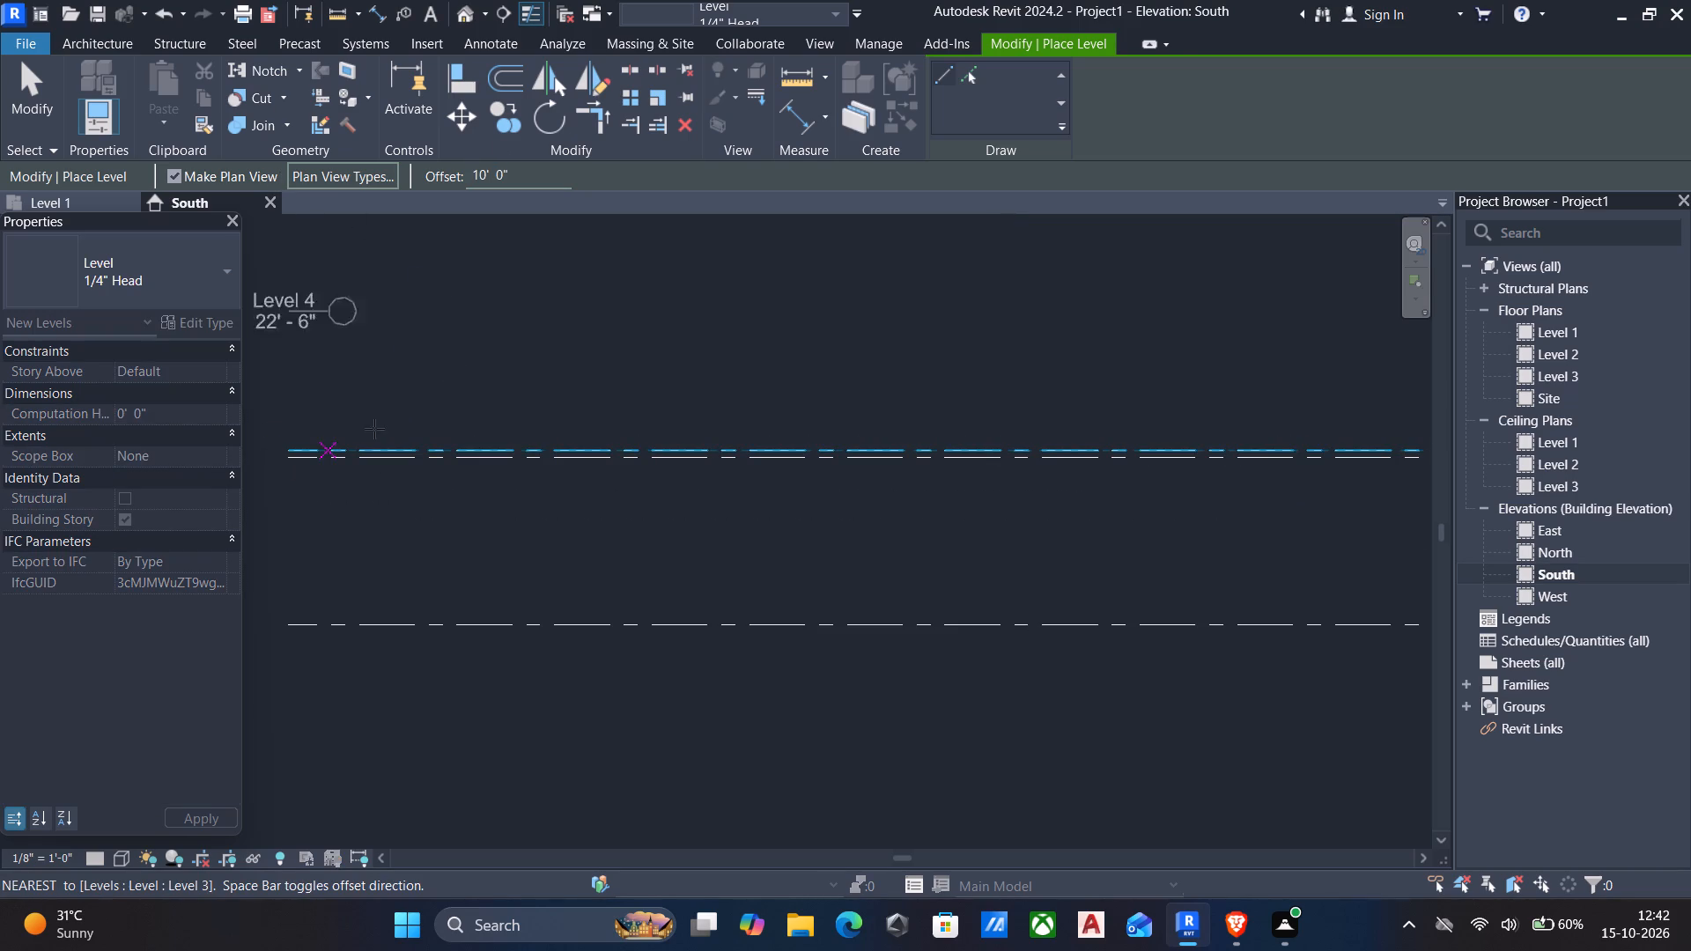
{"action": "scroll", "coordinate": [510, 398], "scroll_direction": "down", "scroll_amount": 4}
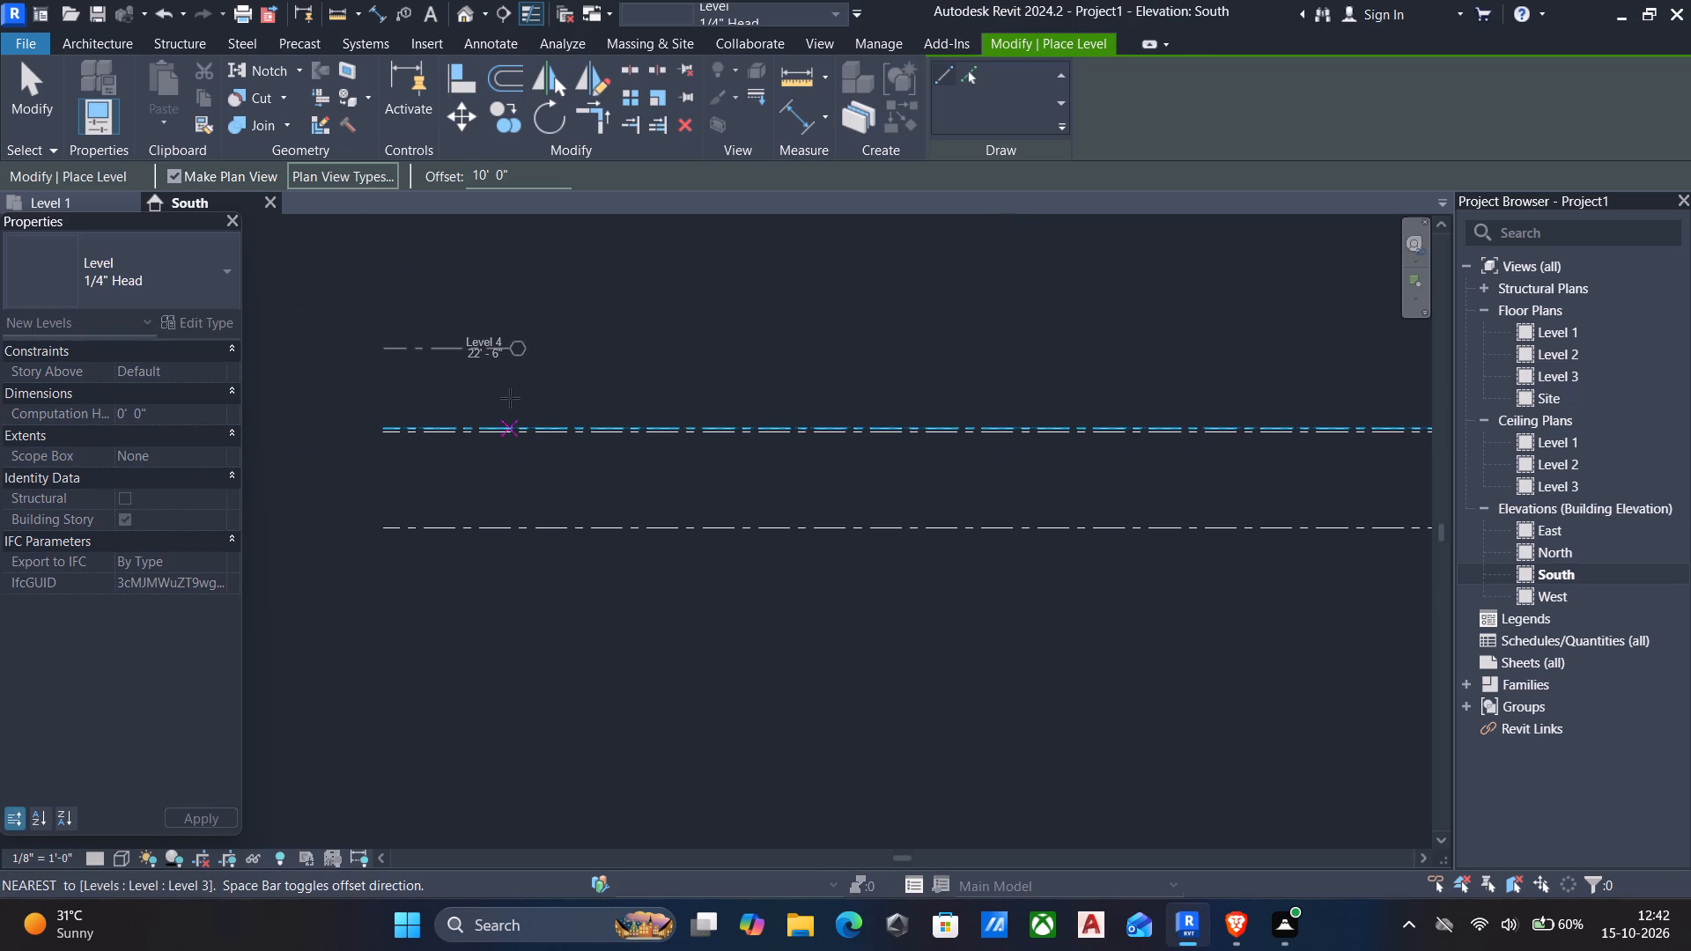
{"action": "middle_click_drag", "start_coordinate": [674, 390], "coordinate": [503, 399]}
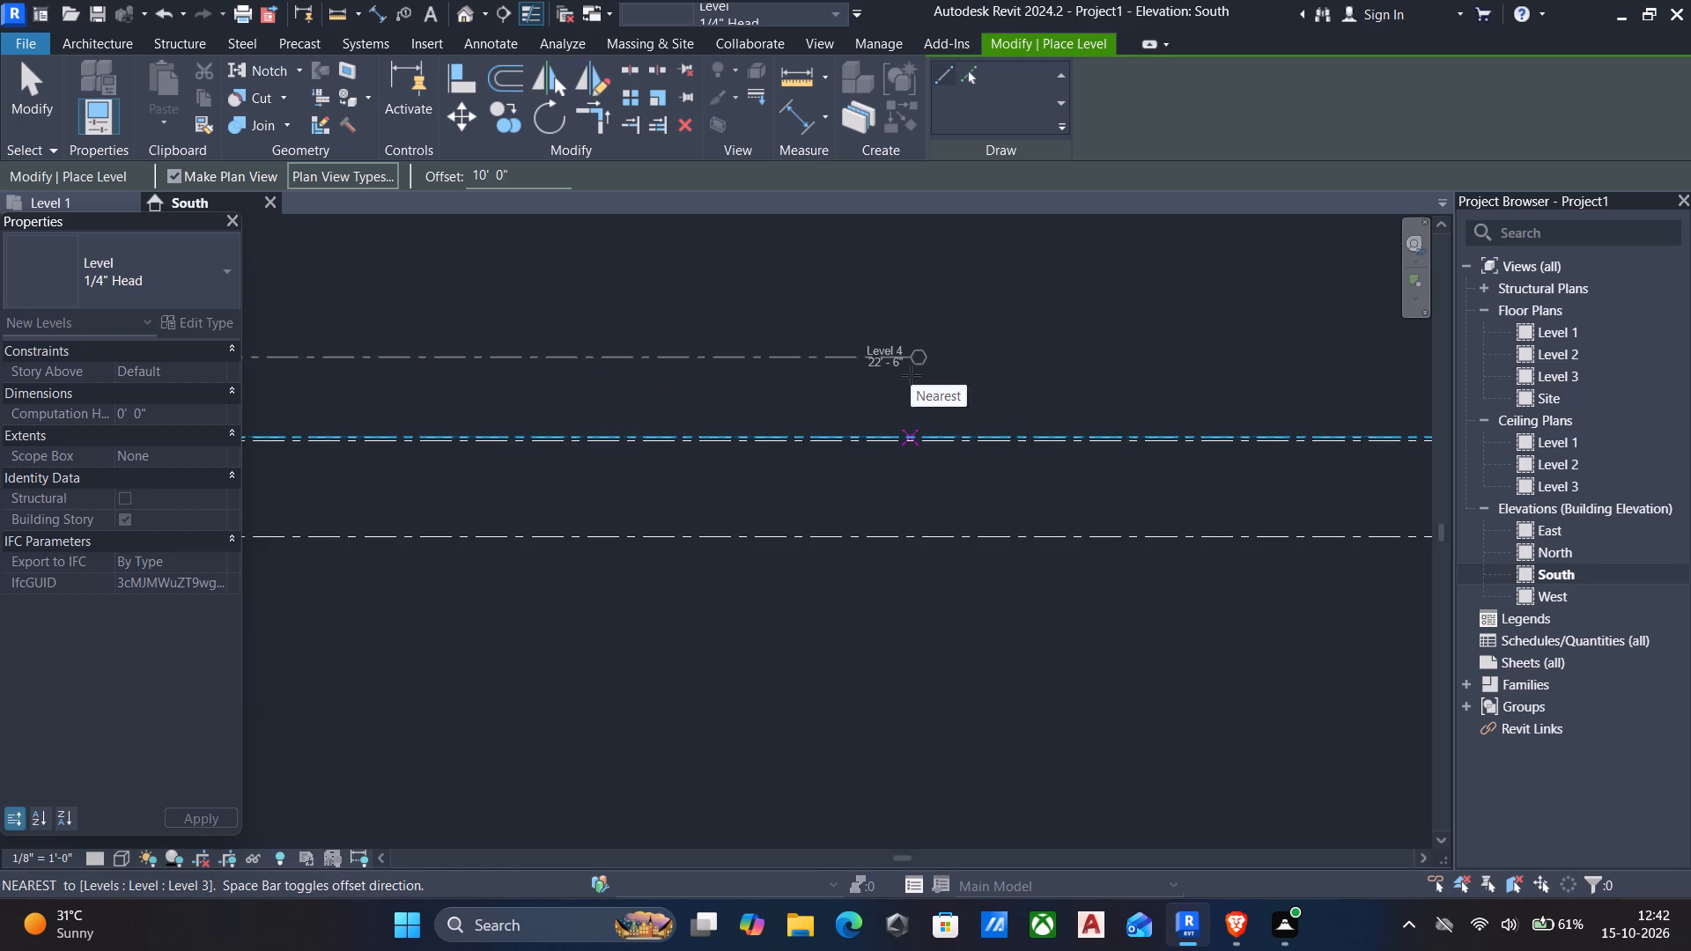
{"action": "middle_click_drag", "start_coordinate": [911, 375], "coordinate": [631, 378]}
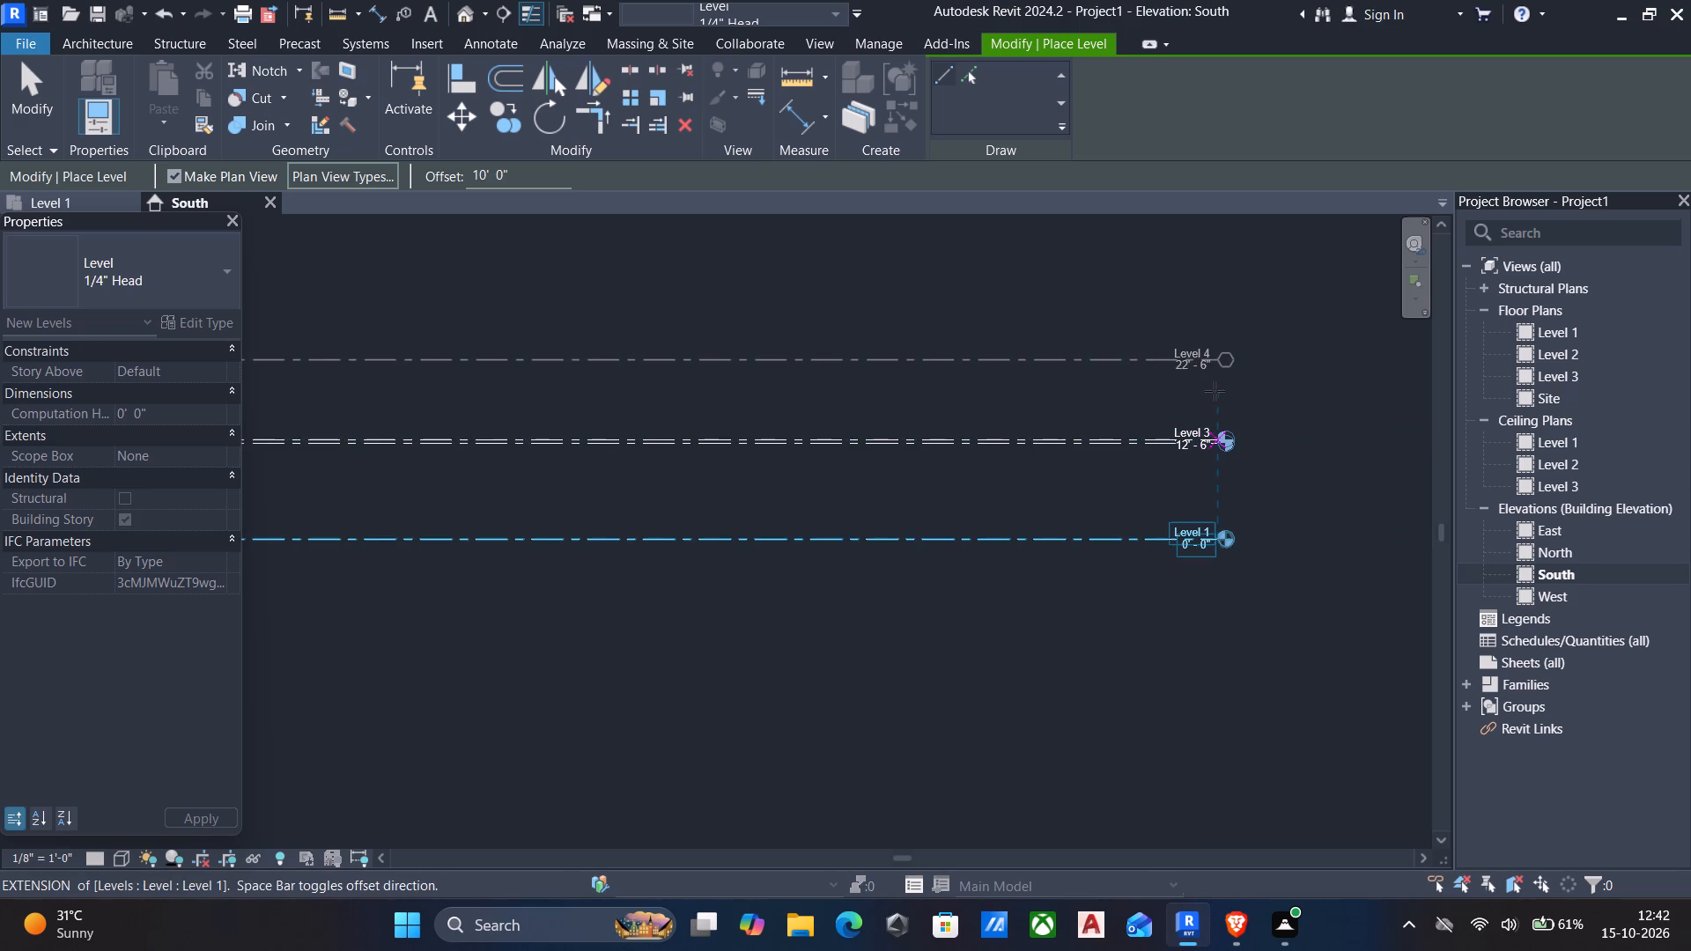
{"action": "left_click", "coordinate": [1222, 388]}
{"action": "key", "text": "Escape"}
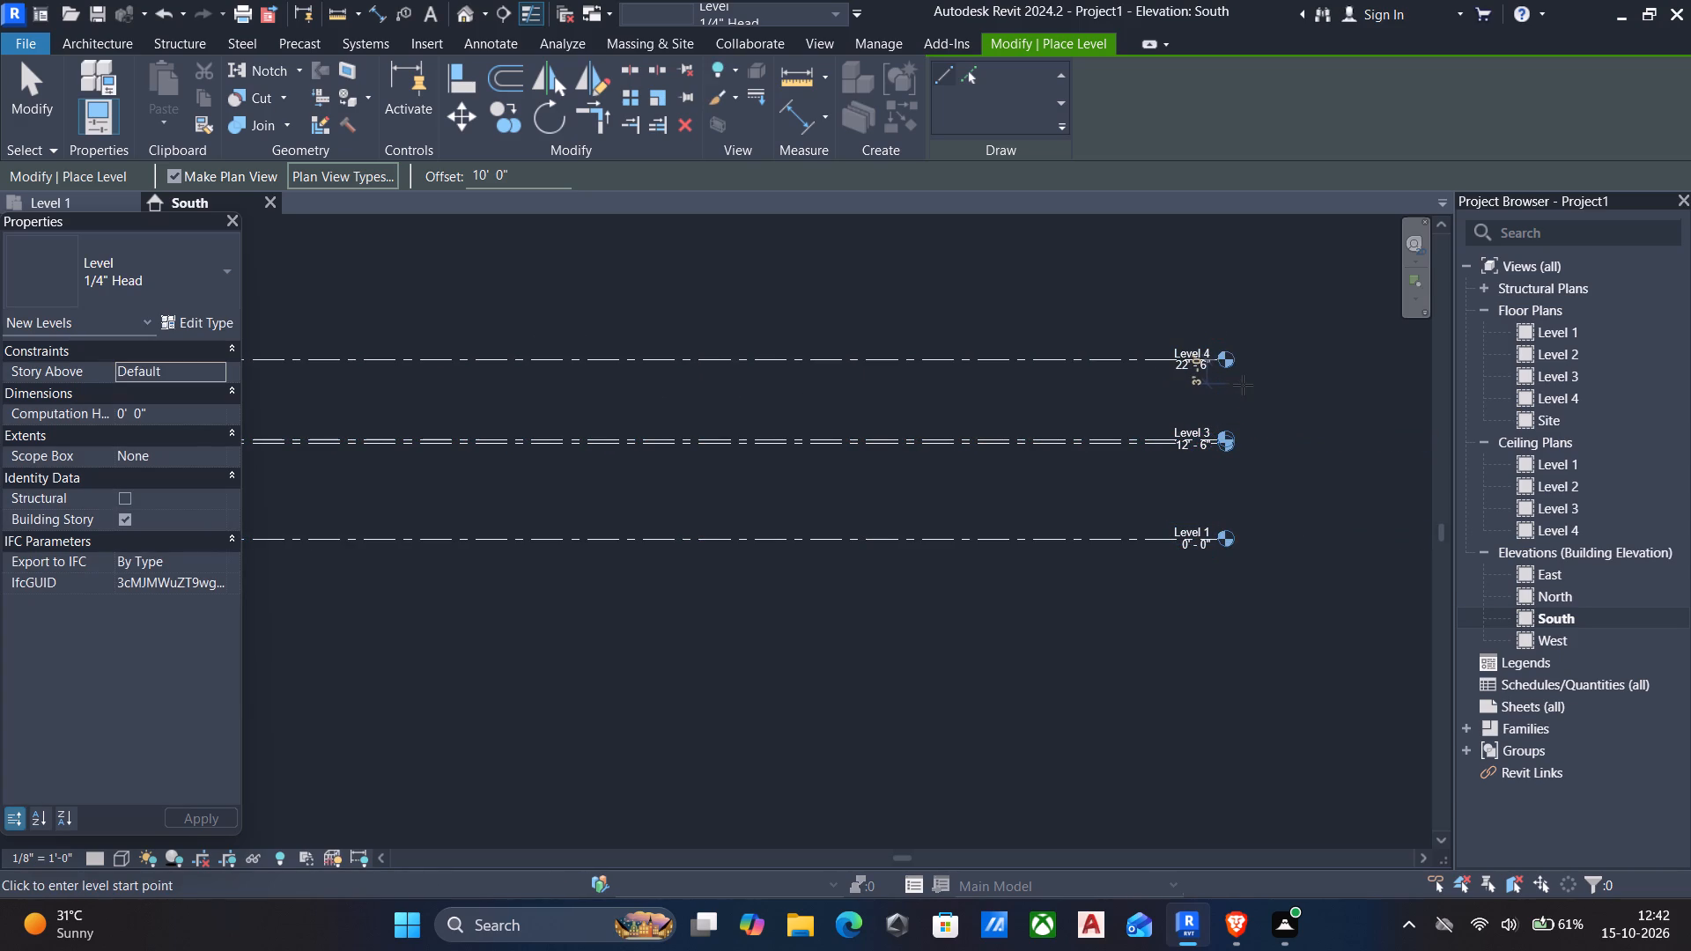
{"action": "middle_click_drag", "start_coordinate": [1117, 408], "coordinate": [1146, 406]}
{"action": "scroll", "coordinate": [1159, 405], "scroll_direction": "down", "scroll_amount": 1}
{"action": "key", "text": "Escape"}
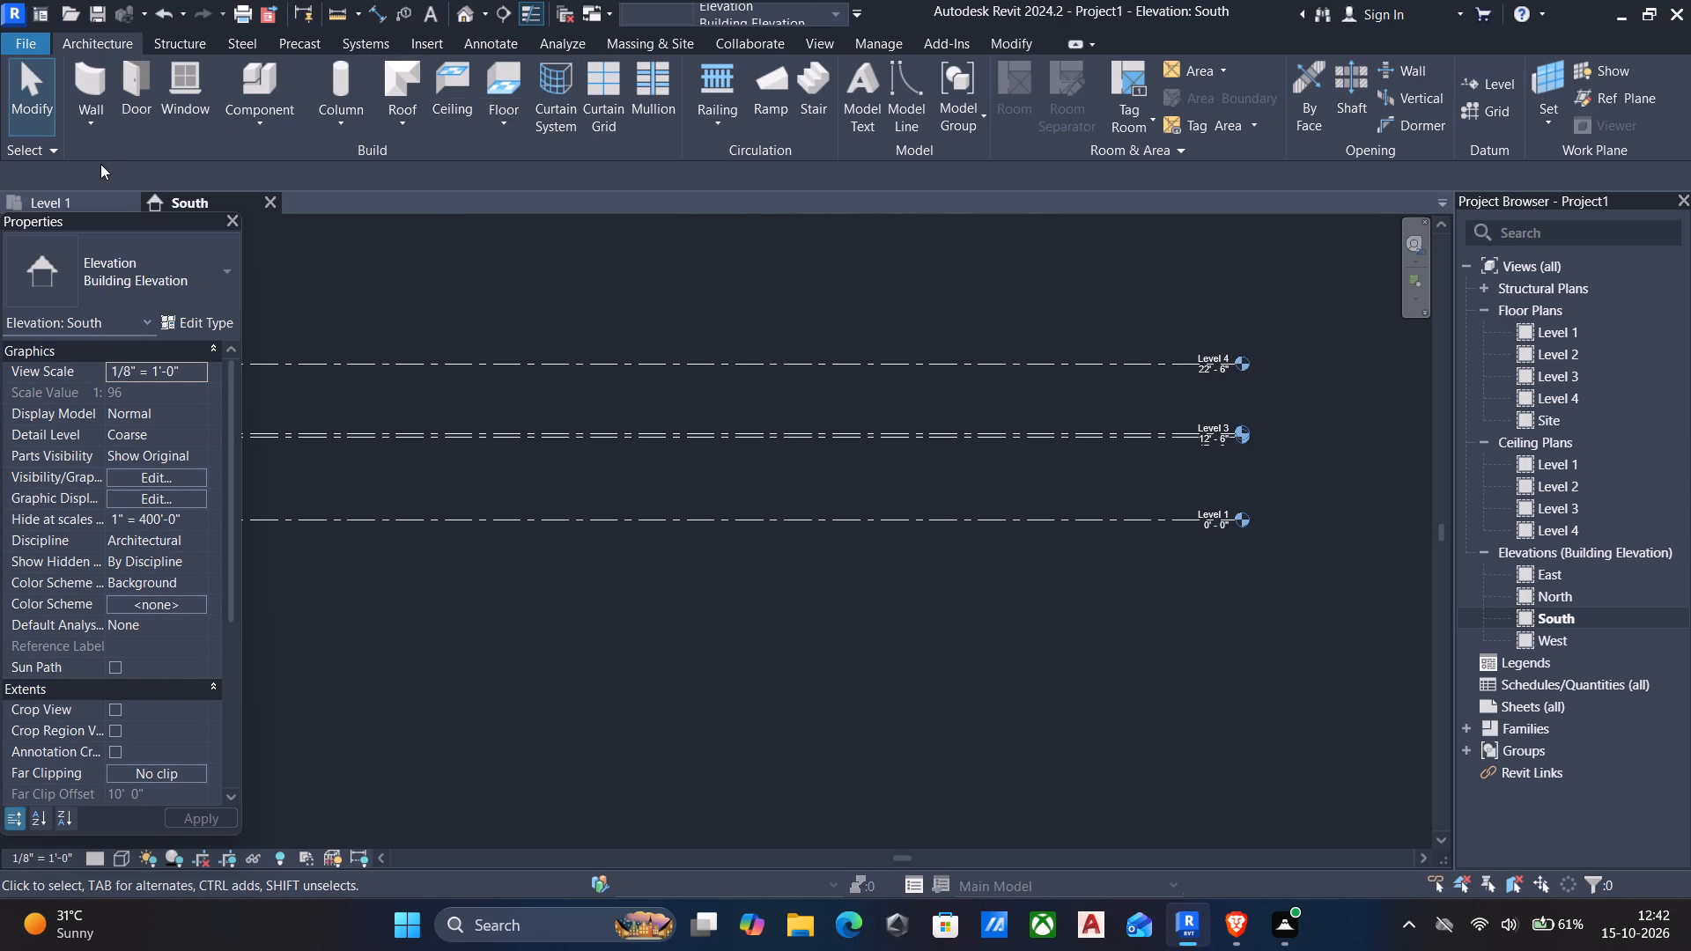
In the Level 1 floor plan, start the Wall tool with the wall height constrained up to Level 2.
{"action": "left_click", "coordinate": [72, 194]}
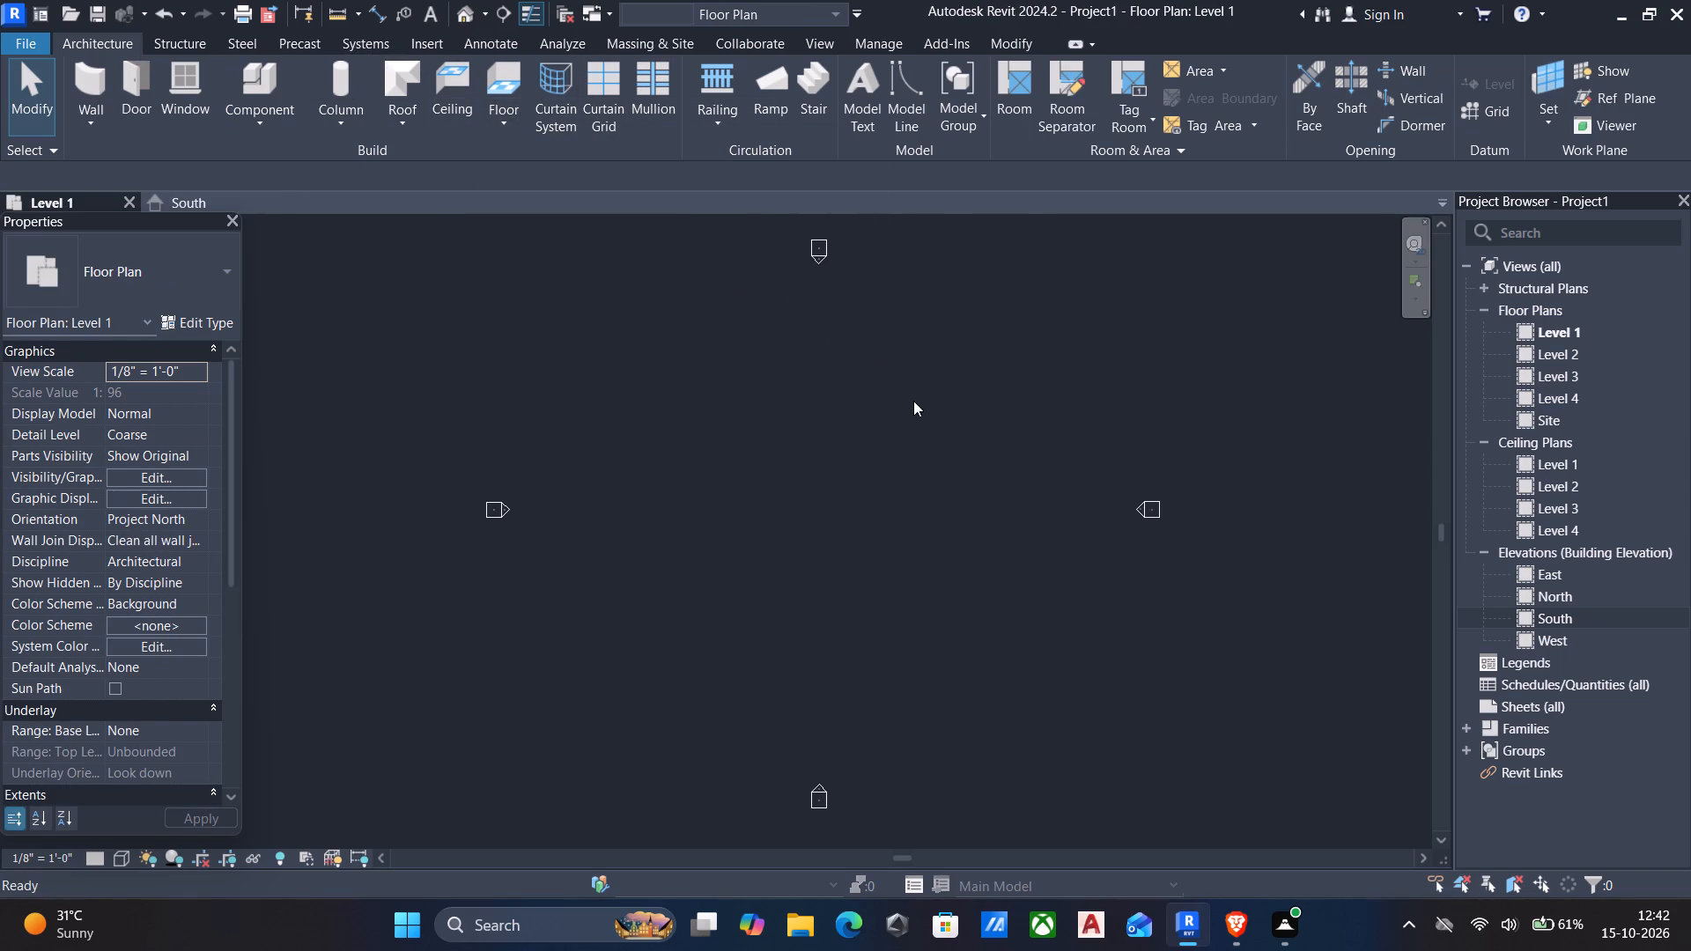
{"action": "middle_click_drag", "start_coordinate": [913, 402], "coordinate": [896, 373]}
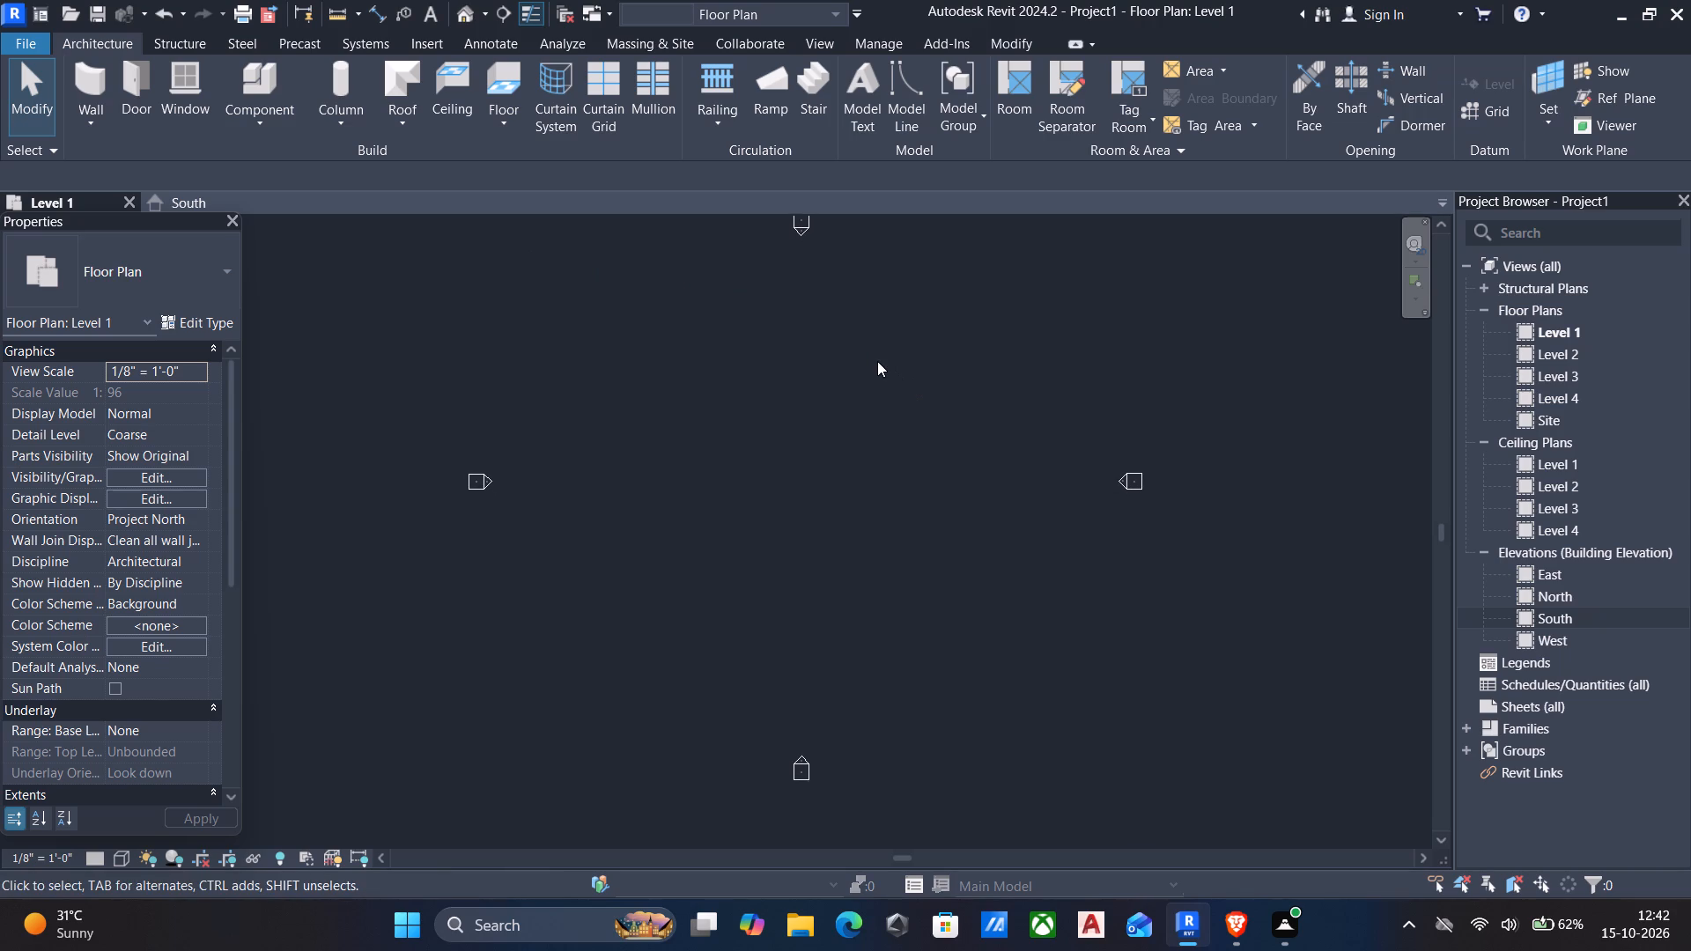
{"action": "type", "text": "wa"}
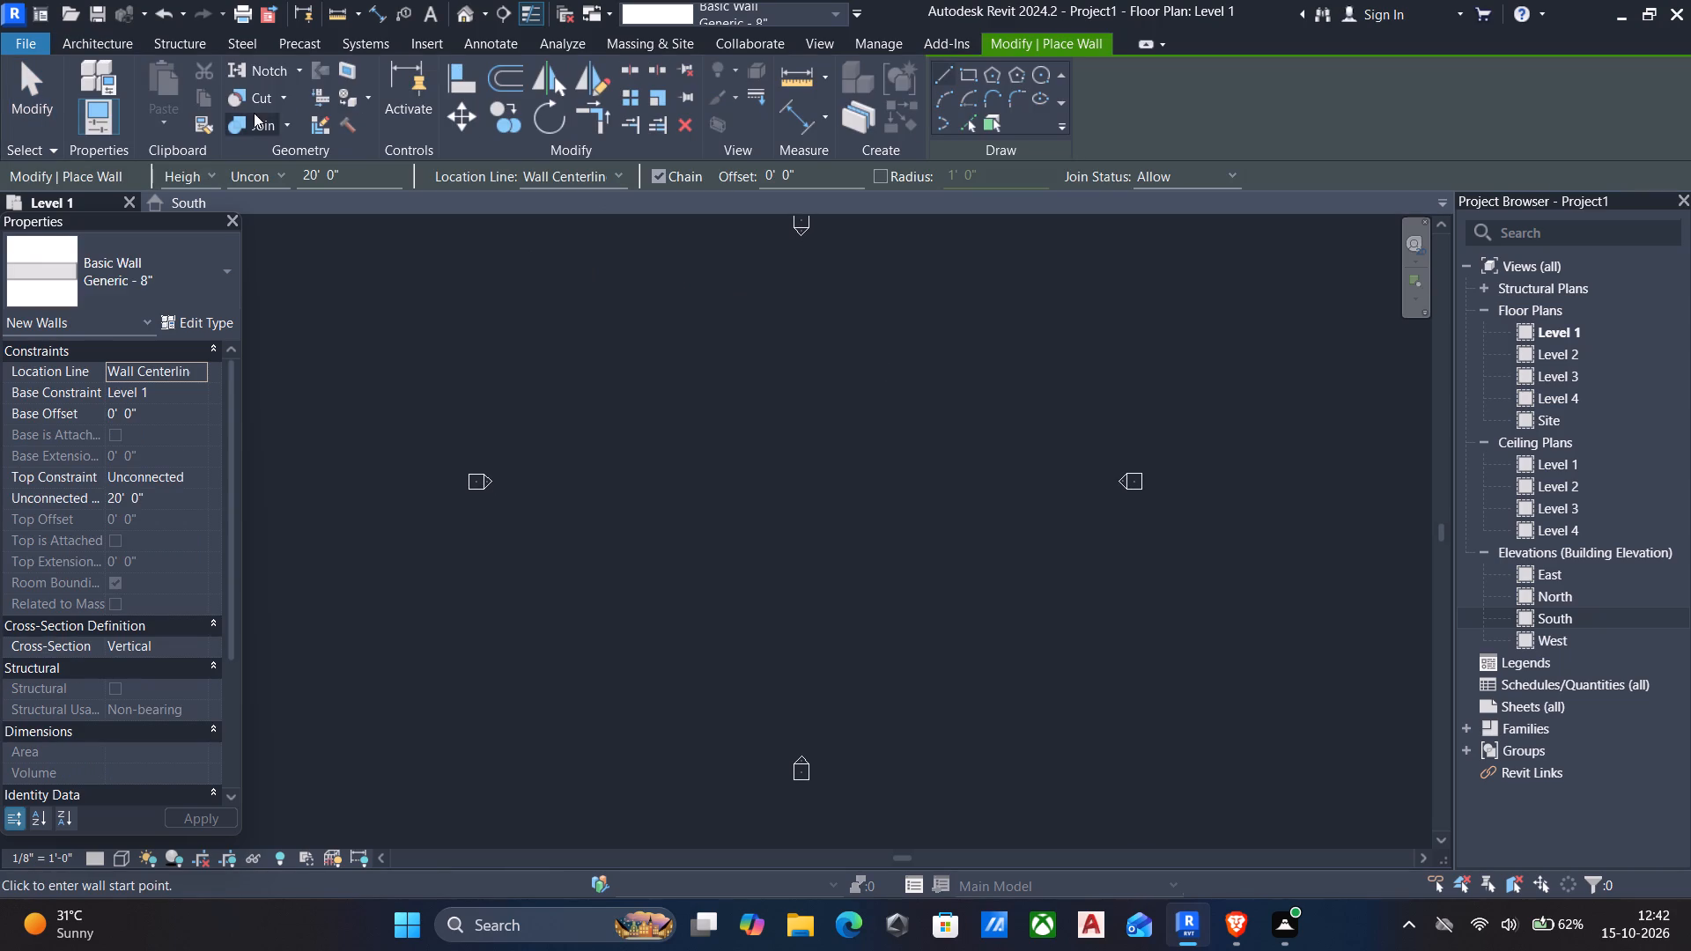
{"action": "left_click", "coordinate": [271, 172]}
{"action": "left_click", "coordinate": [233, 220]}
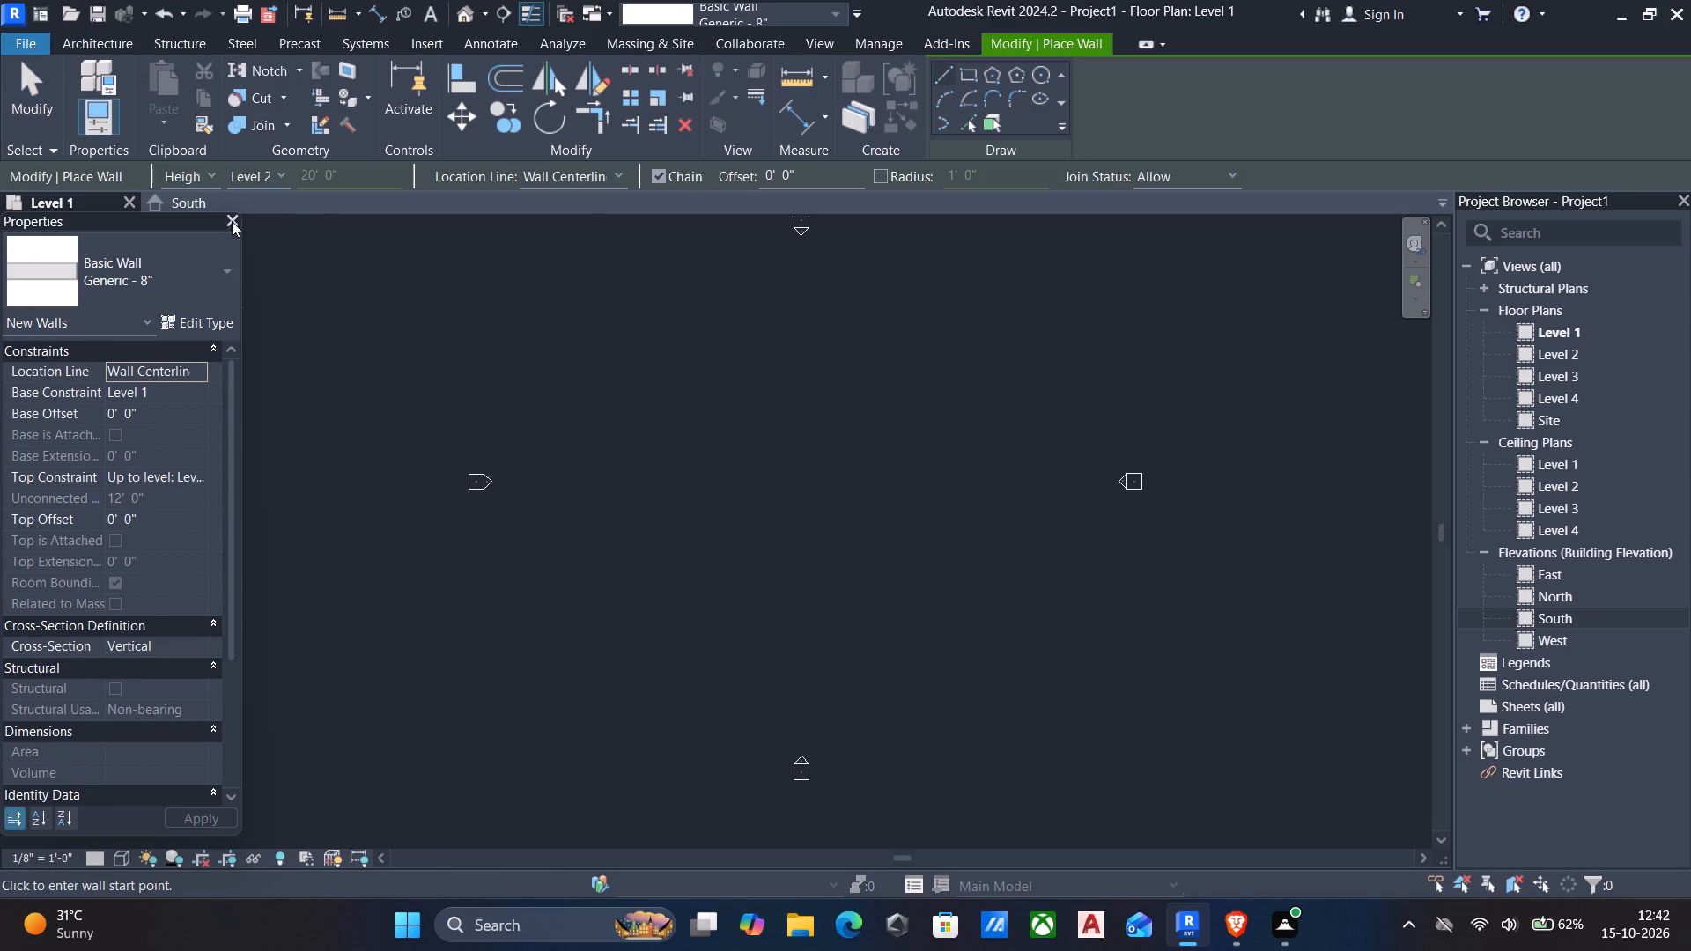
Duplicate the Generic - 8" basic wall type and name the copy 9" wall.
{"action": "left_click", "coordinate": [196, 324]}
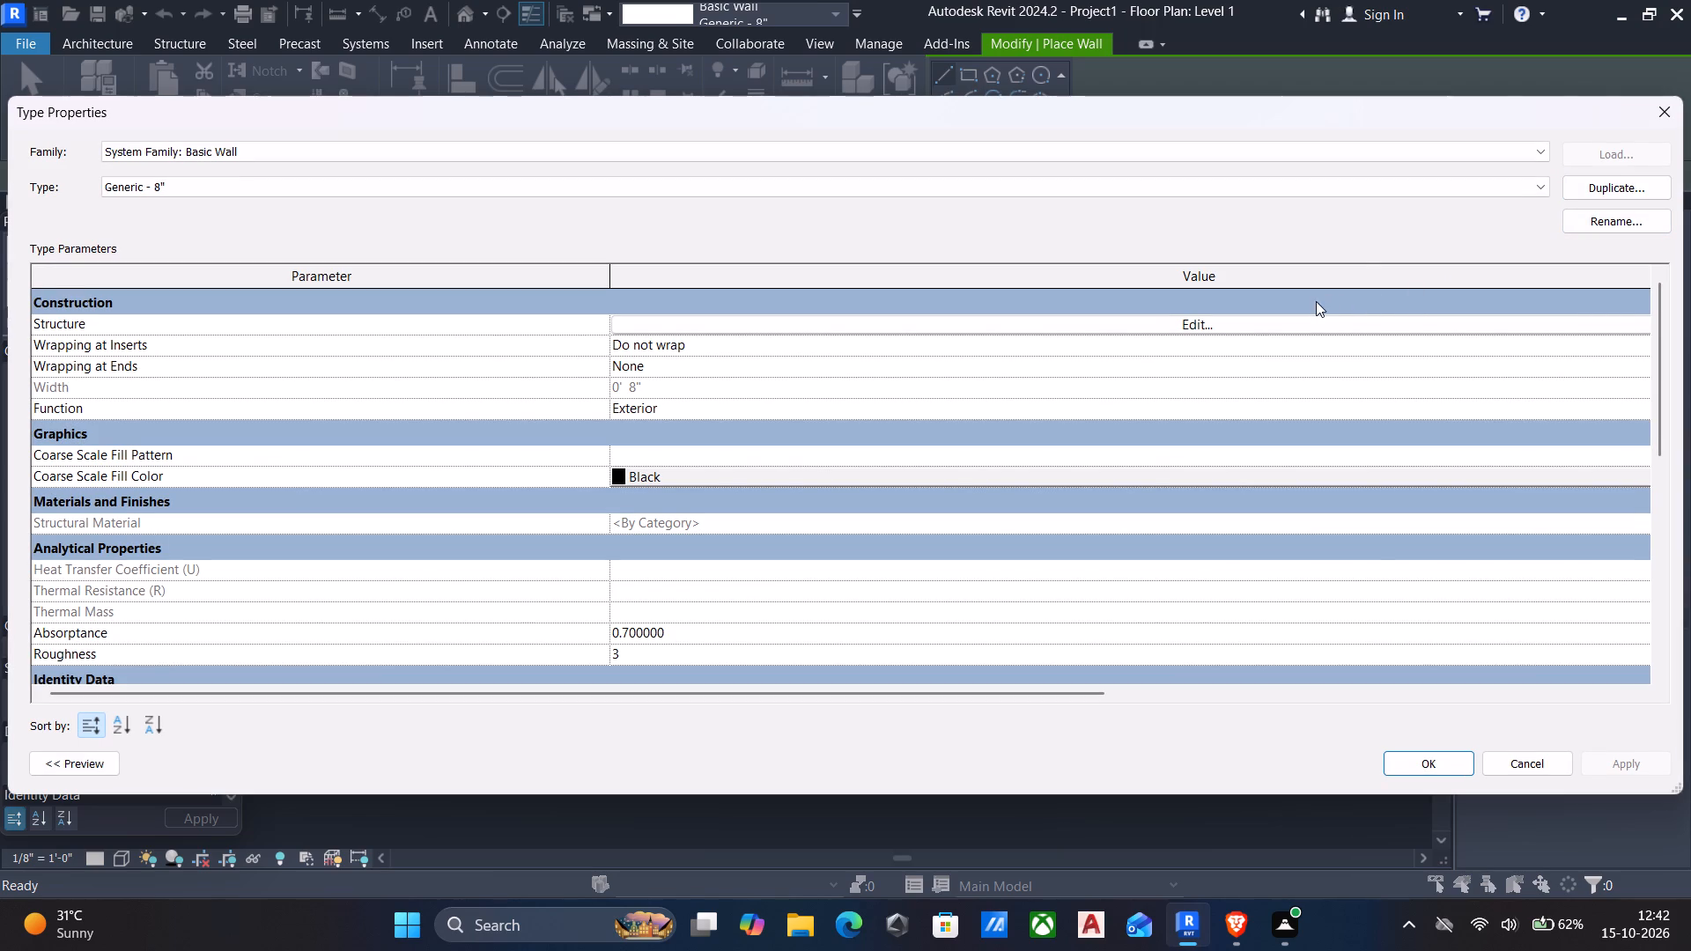
{"action": "left_click", "coordinate": [1609, 192]}
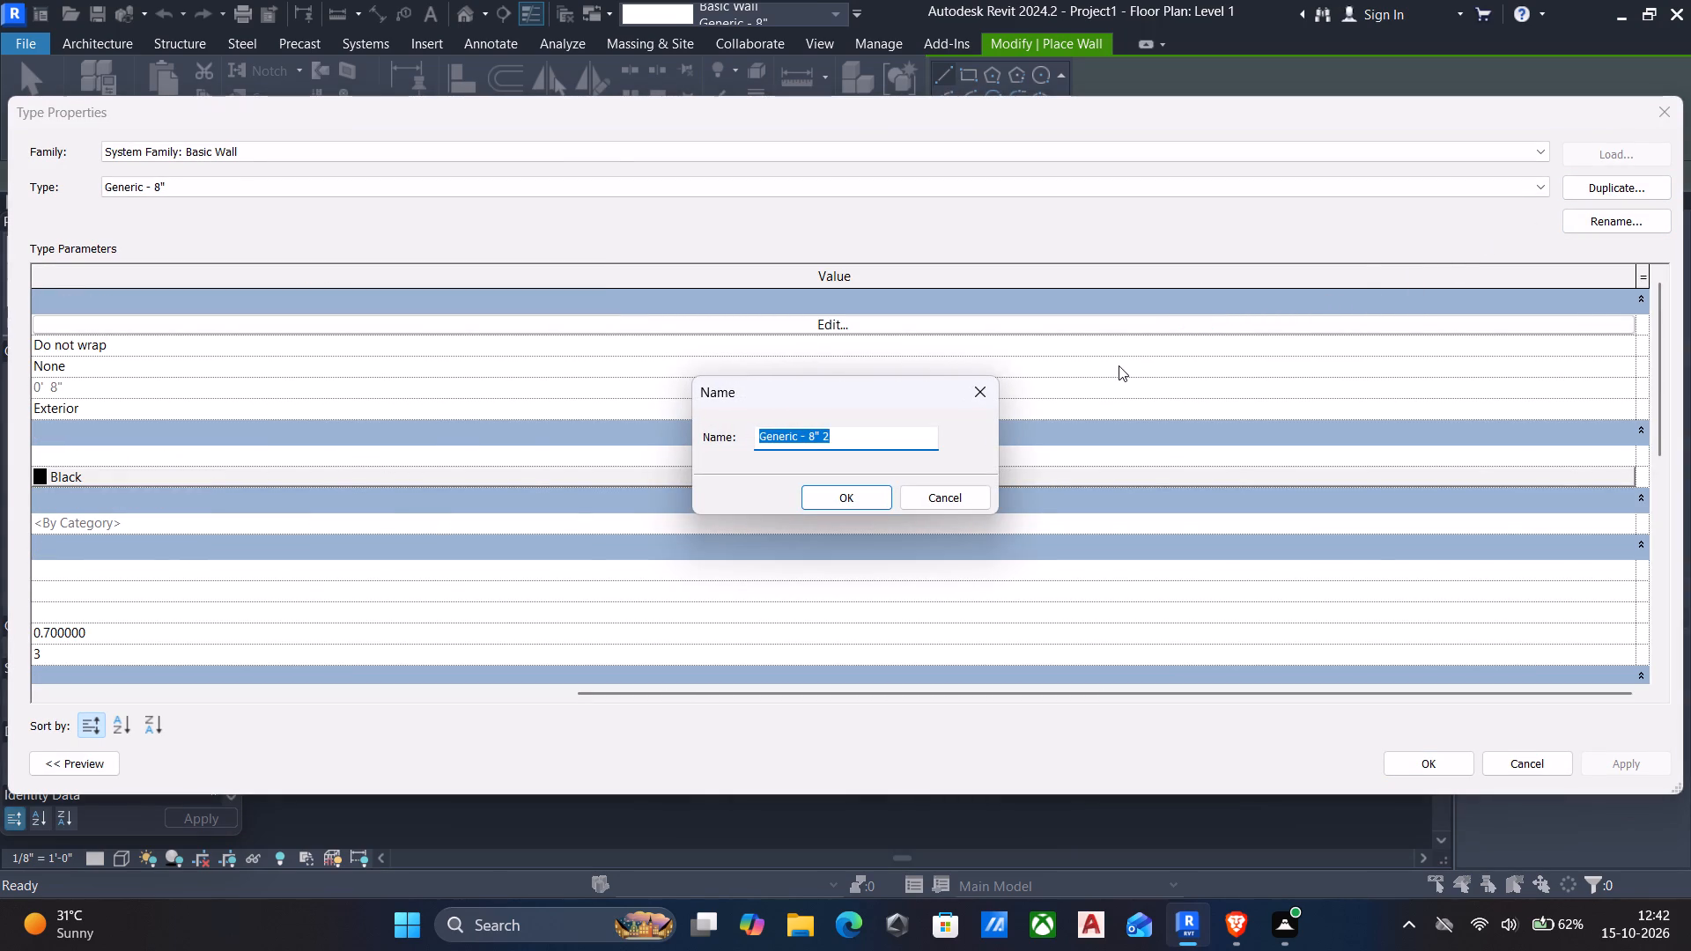
{"action": "key", "text": "BackSpace"}
{"action": "type", "text": "9\" walll"}
{"action": "key", "text": "BackSpace"}
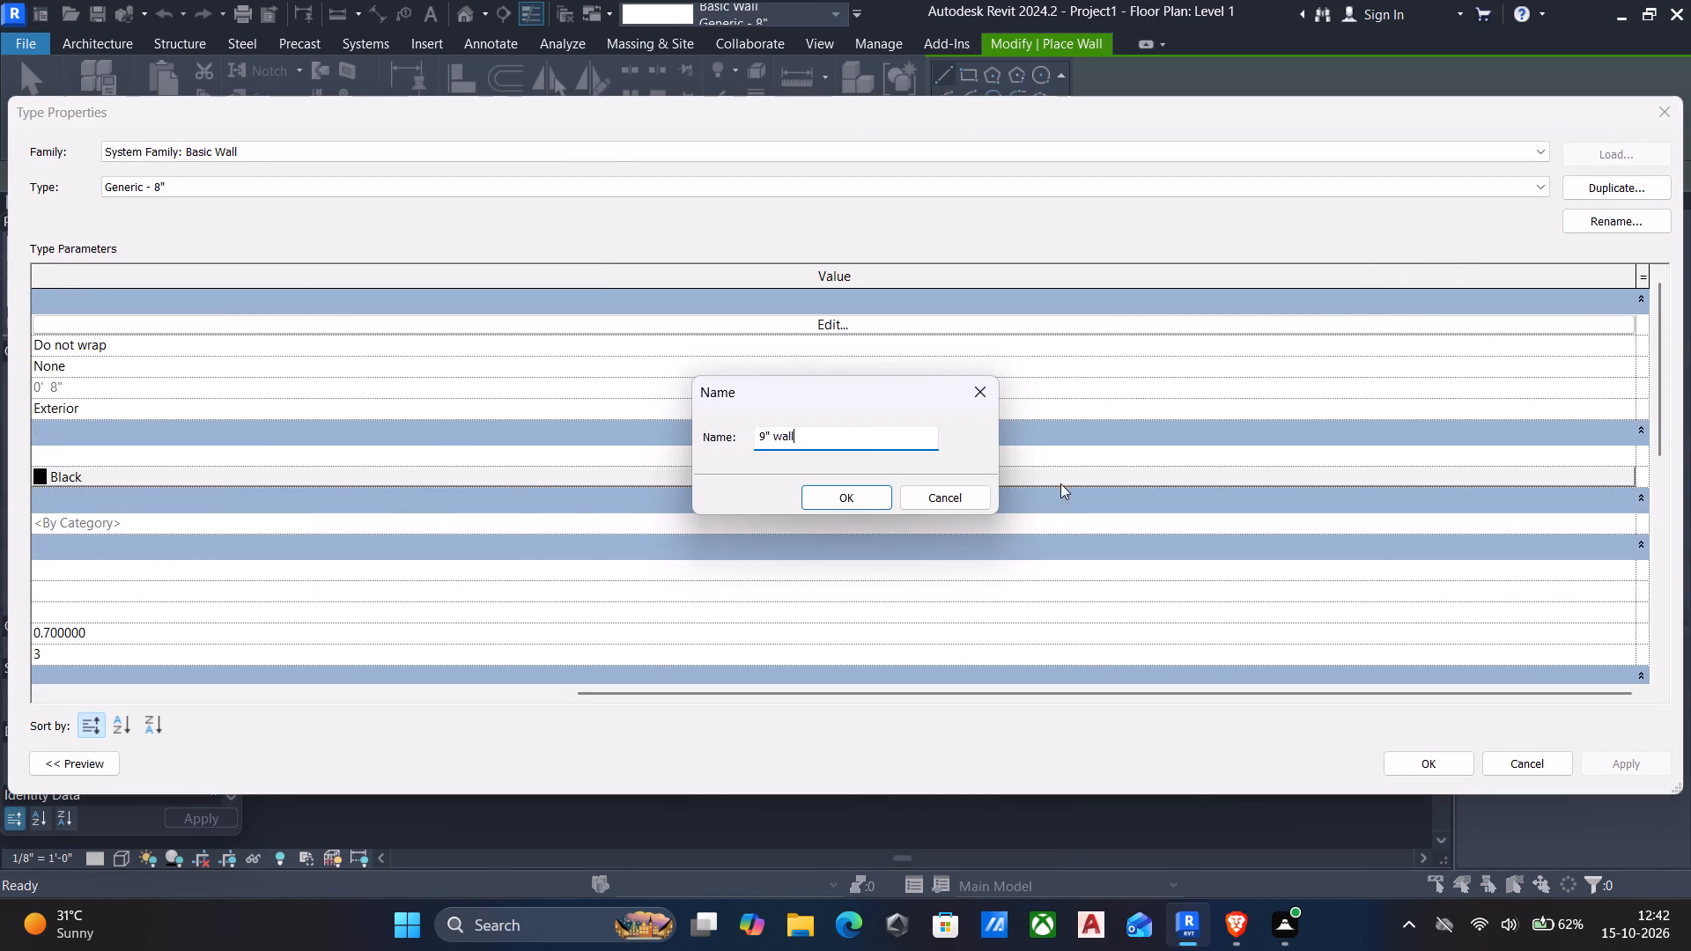
{"action": "left_click", "coordinate": [825, 490]}
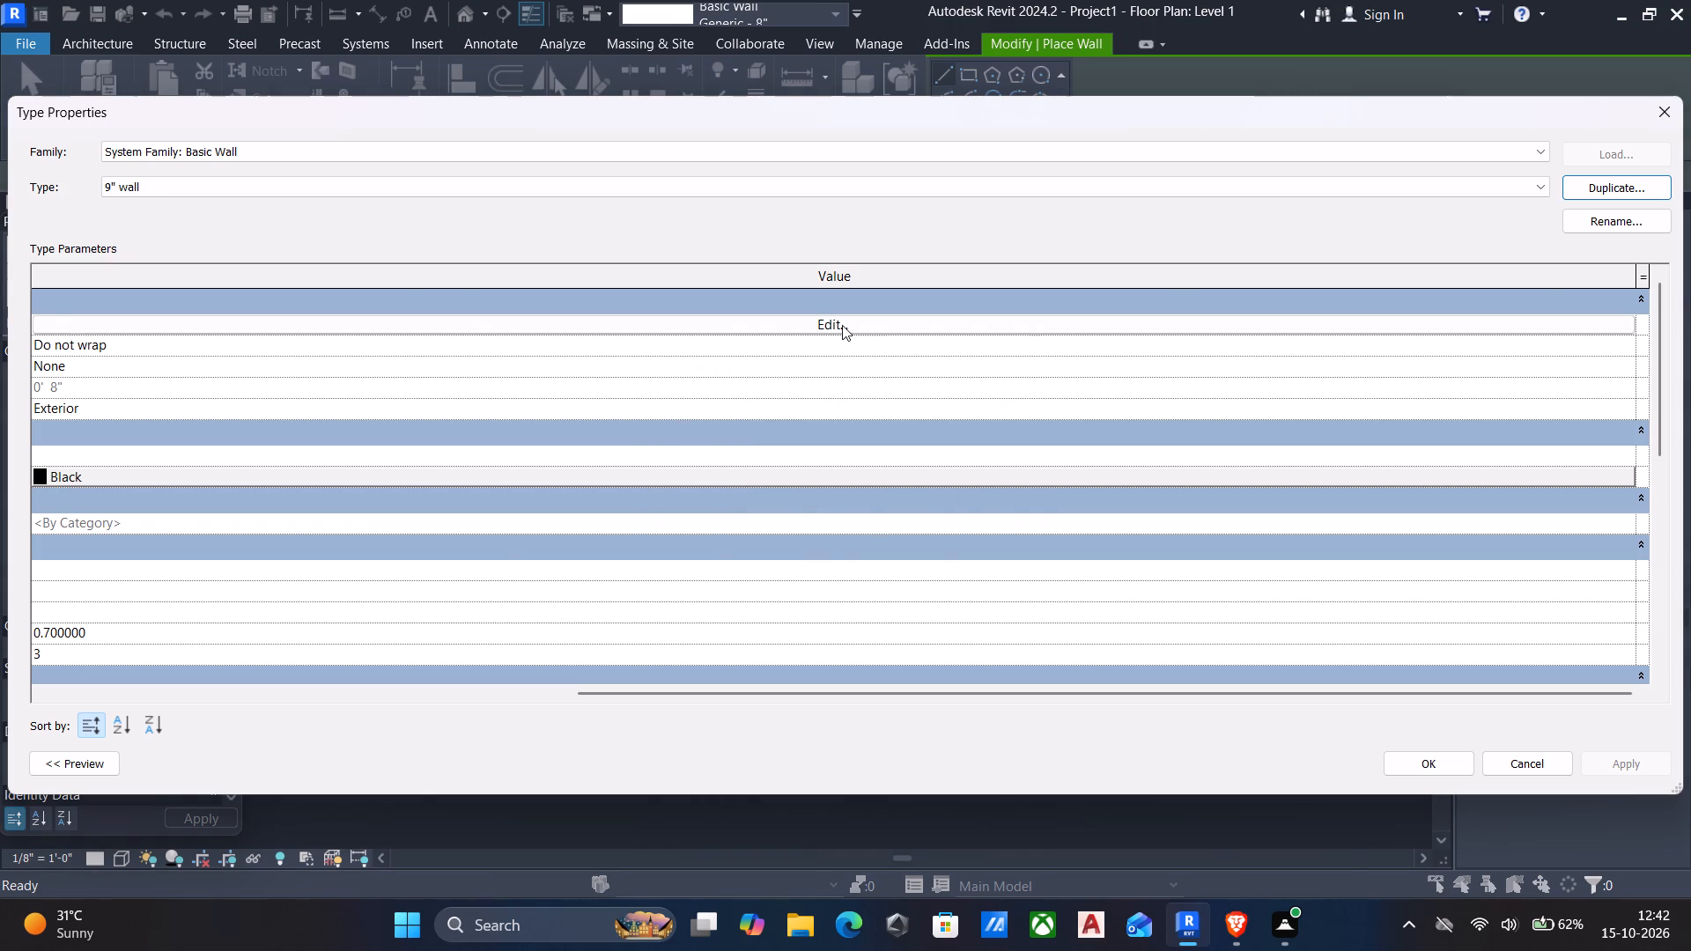
Set the structure layer thickness of the 9" wall type to 9" and apply the type changes.
{"action": "left_click", "coordinate": [837, 323]}
{"action": "left_click", "coordinate": [932, 324]}
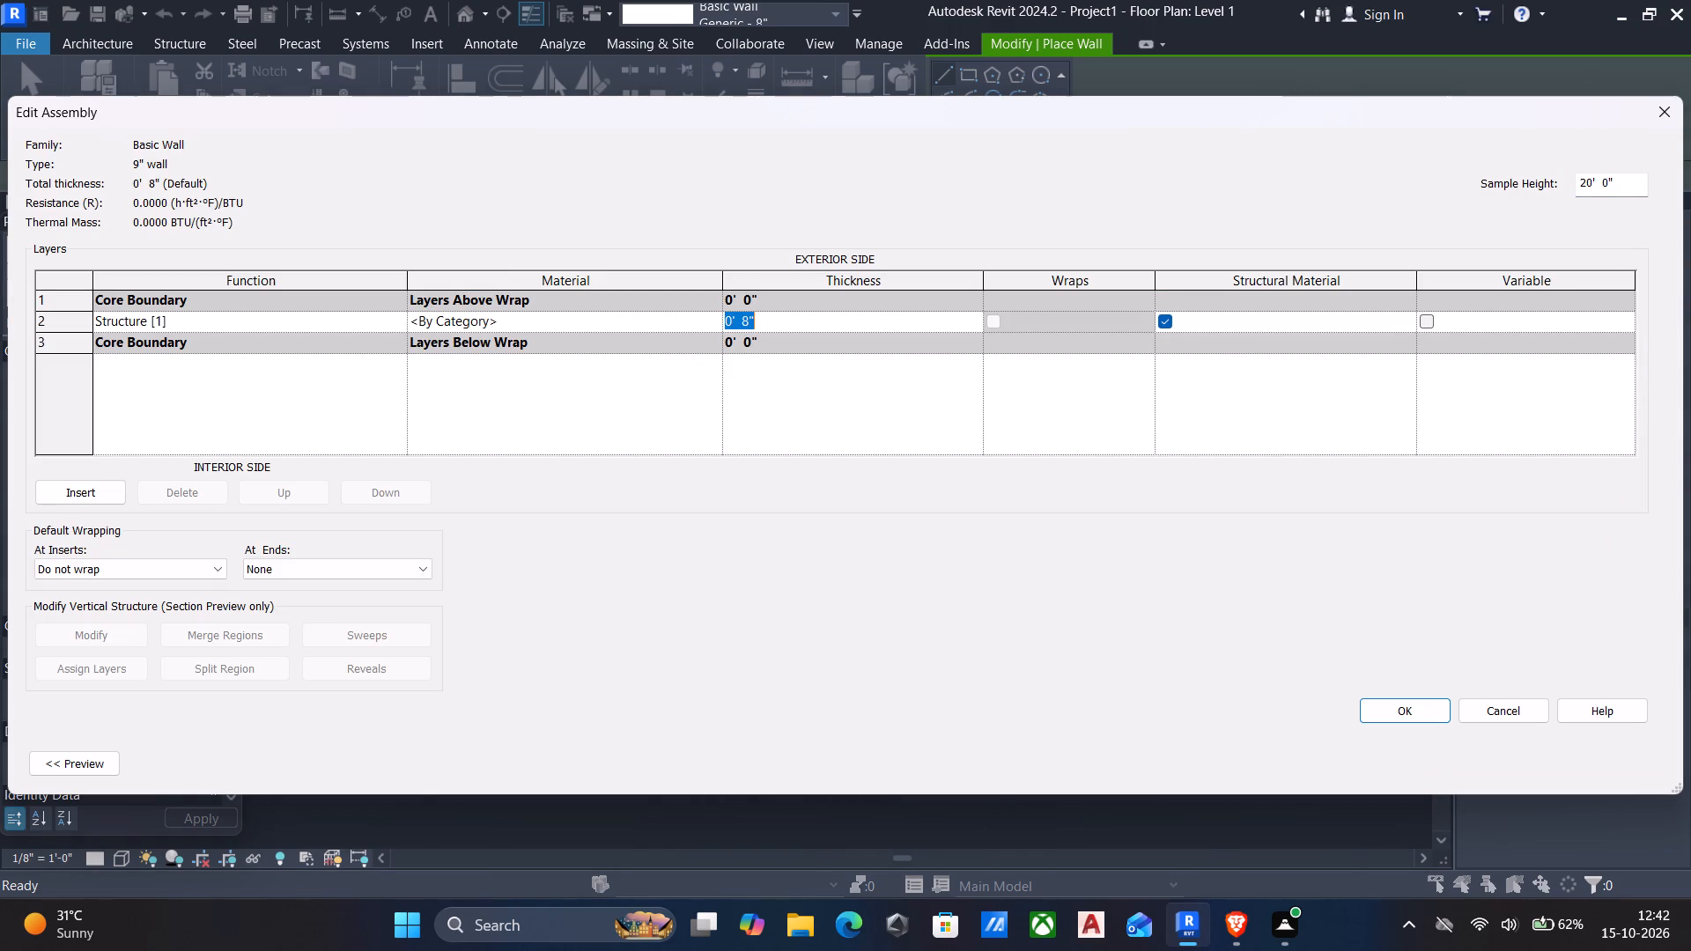
{"action": "type", "text": "9\""}
{"action": "key", "text": "space"}
{"action": "left_click", "coordinate": [1382, 700]}
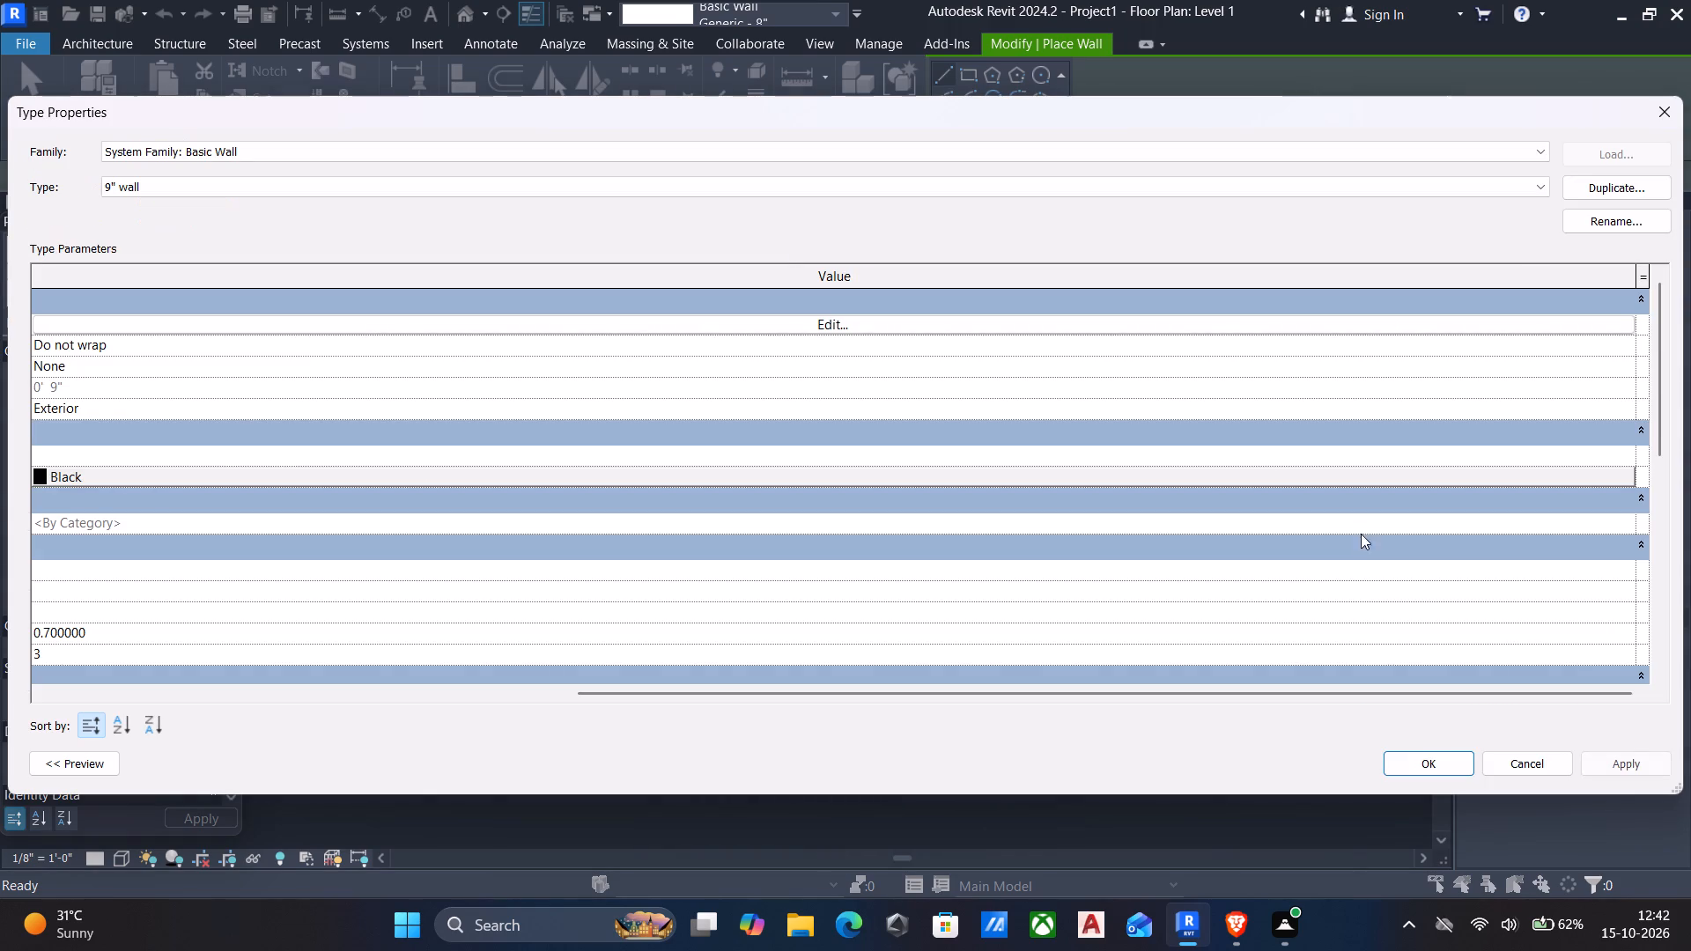
{"action": "left_click", "coordinate": [1619, 759]}
{"action": "left_click", "coordinate": [1421, 764]}
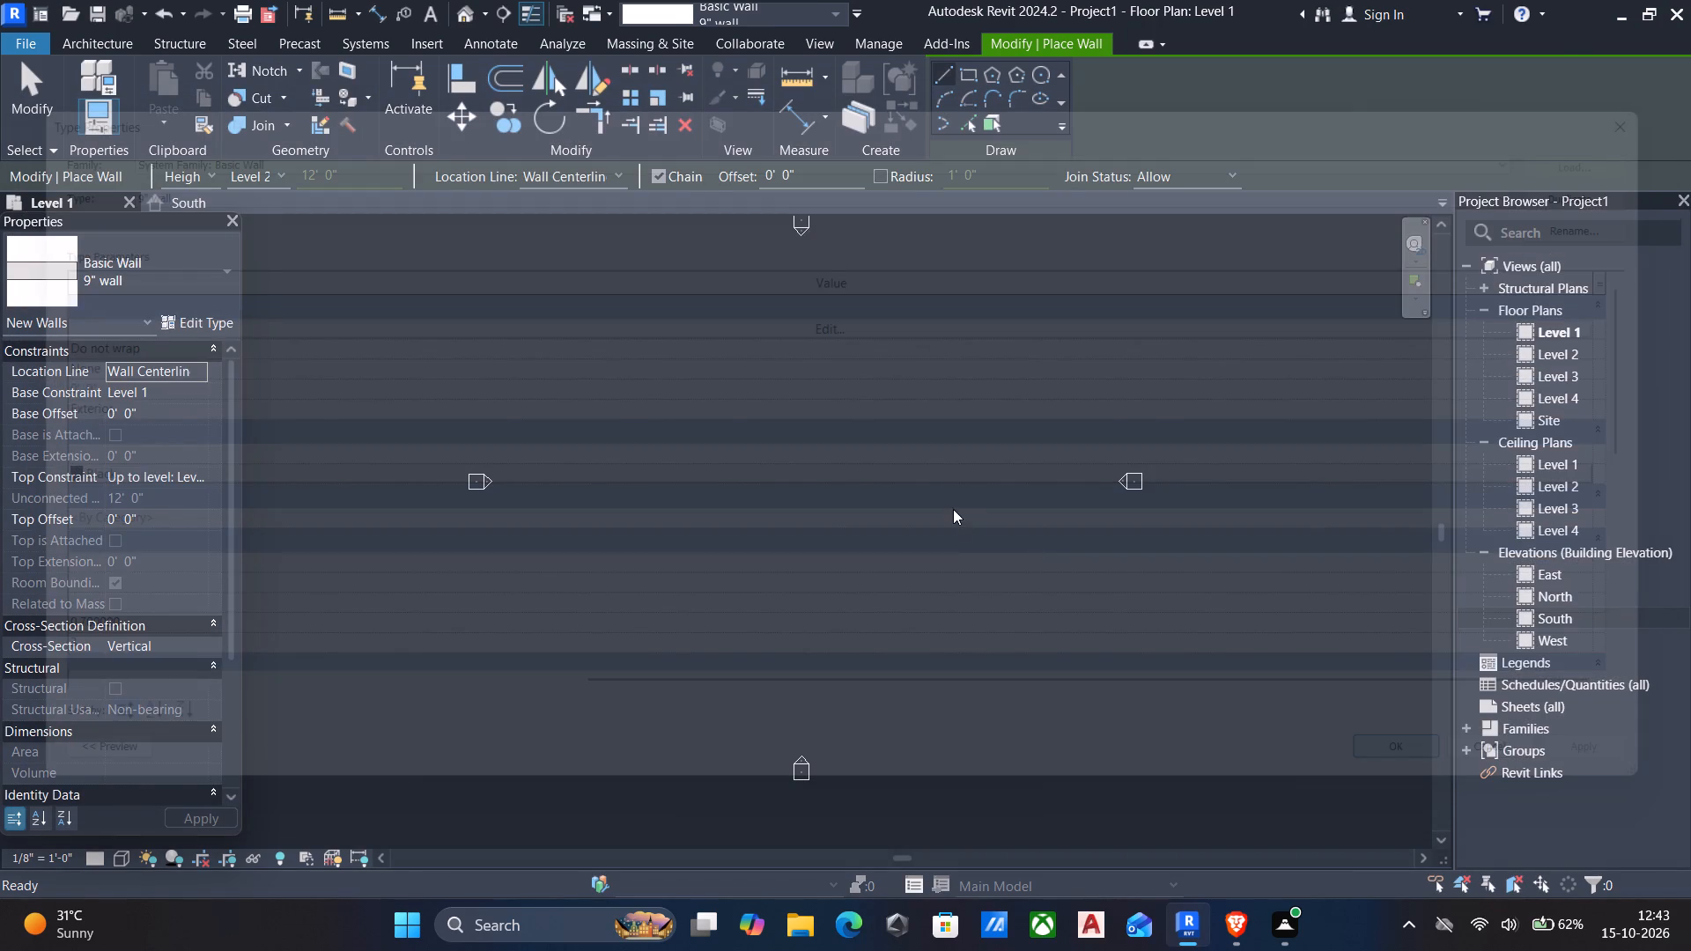
Set the new wall's location line to Finish Face: Exterior.
{"action": "middle_click_drag", "start_coordinate": [953, 507], "coordinate": [1120, 524]}
{"action": "left_click", "coordinate": [620, 178]}
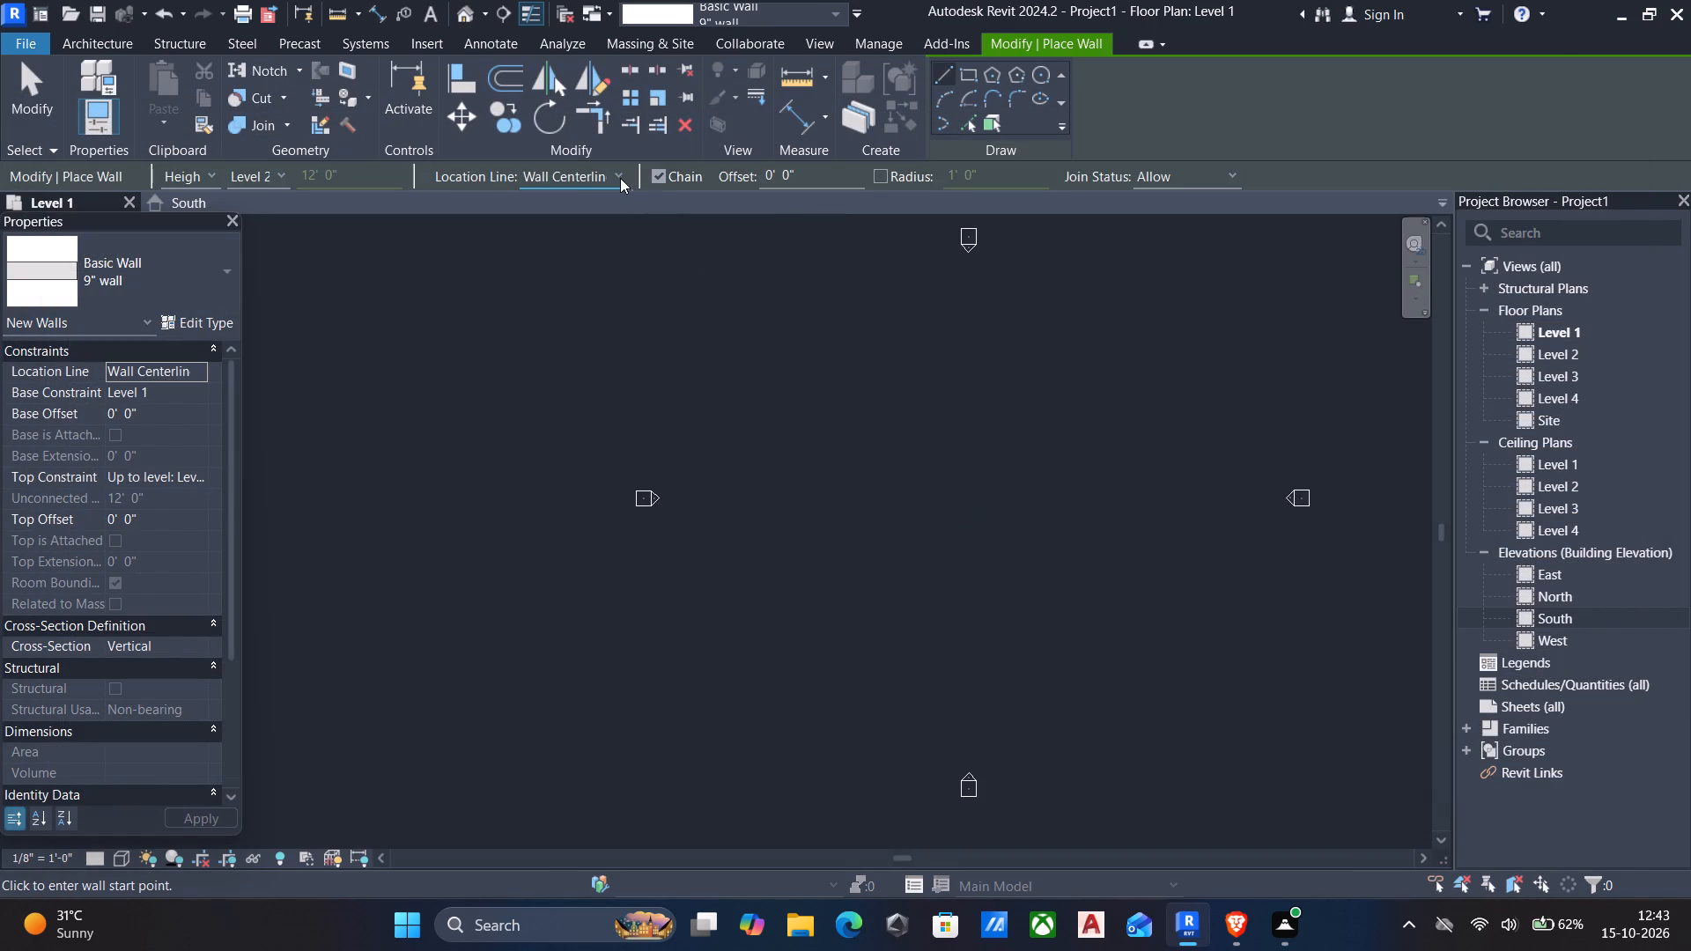
{"action": "left_click", "coordinate": [605, 238]}
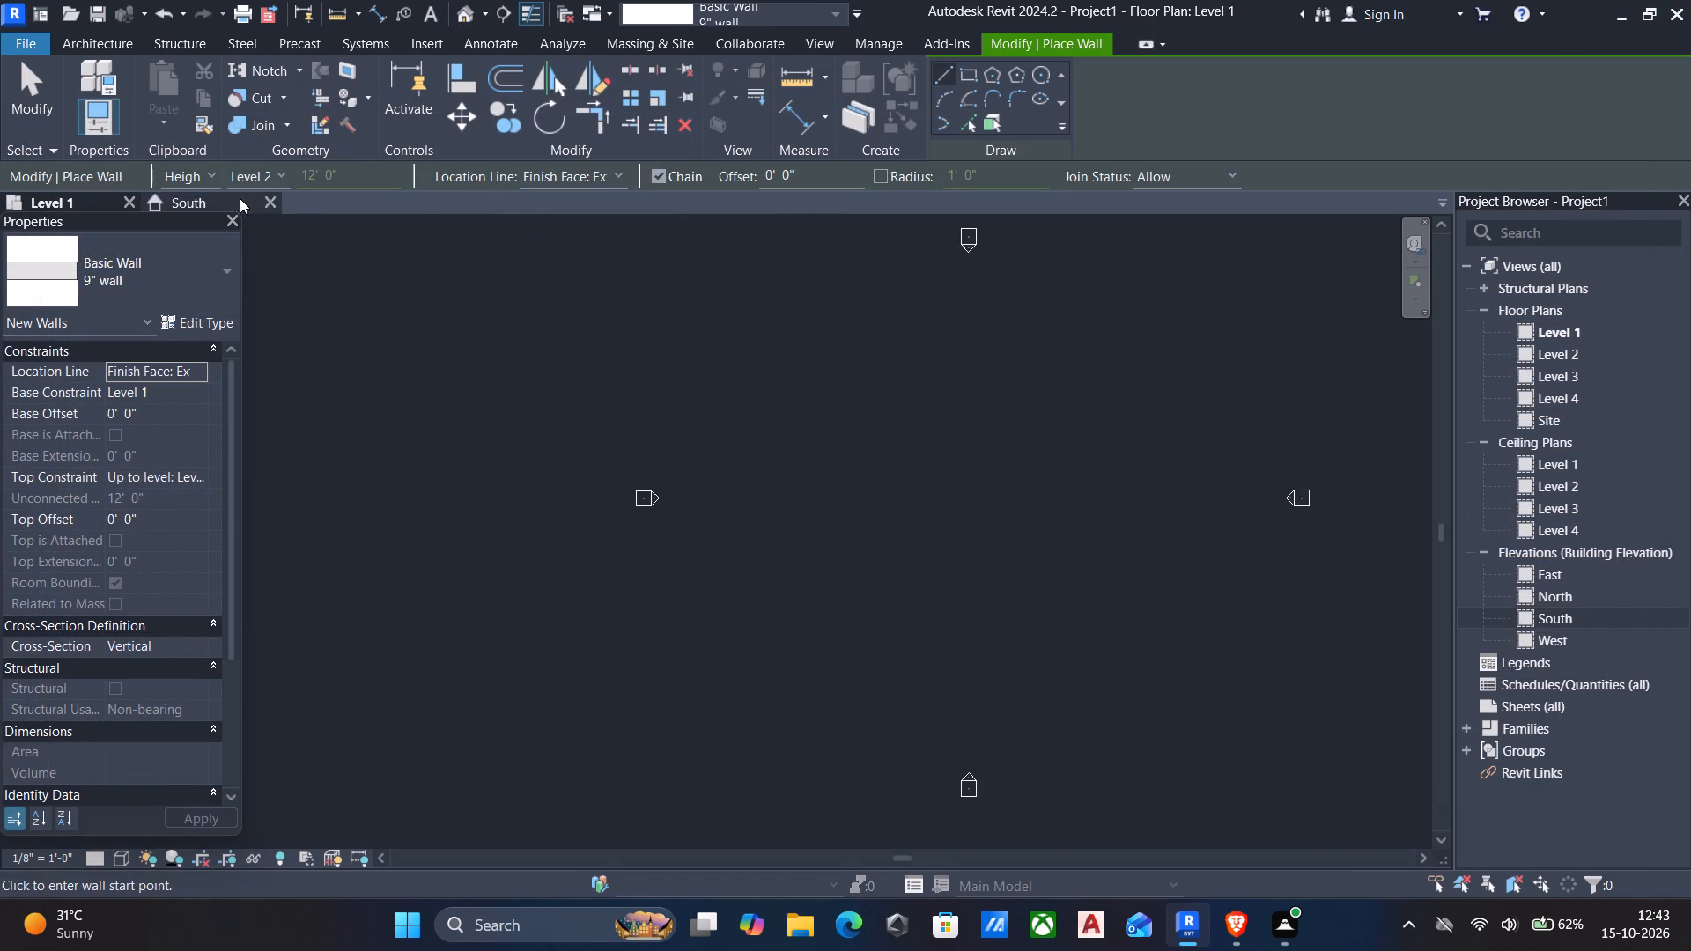
Draw a rectangle of 9" walls about 45' wide by 34' deep in the Level 1 plan.
{"action": "middle_click_drag", "start_coordinate": [1008, 510], "coordinate": [894, 474]}
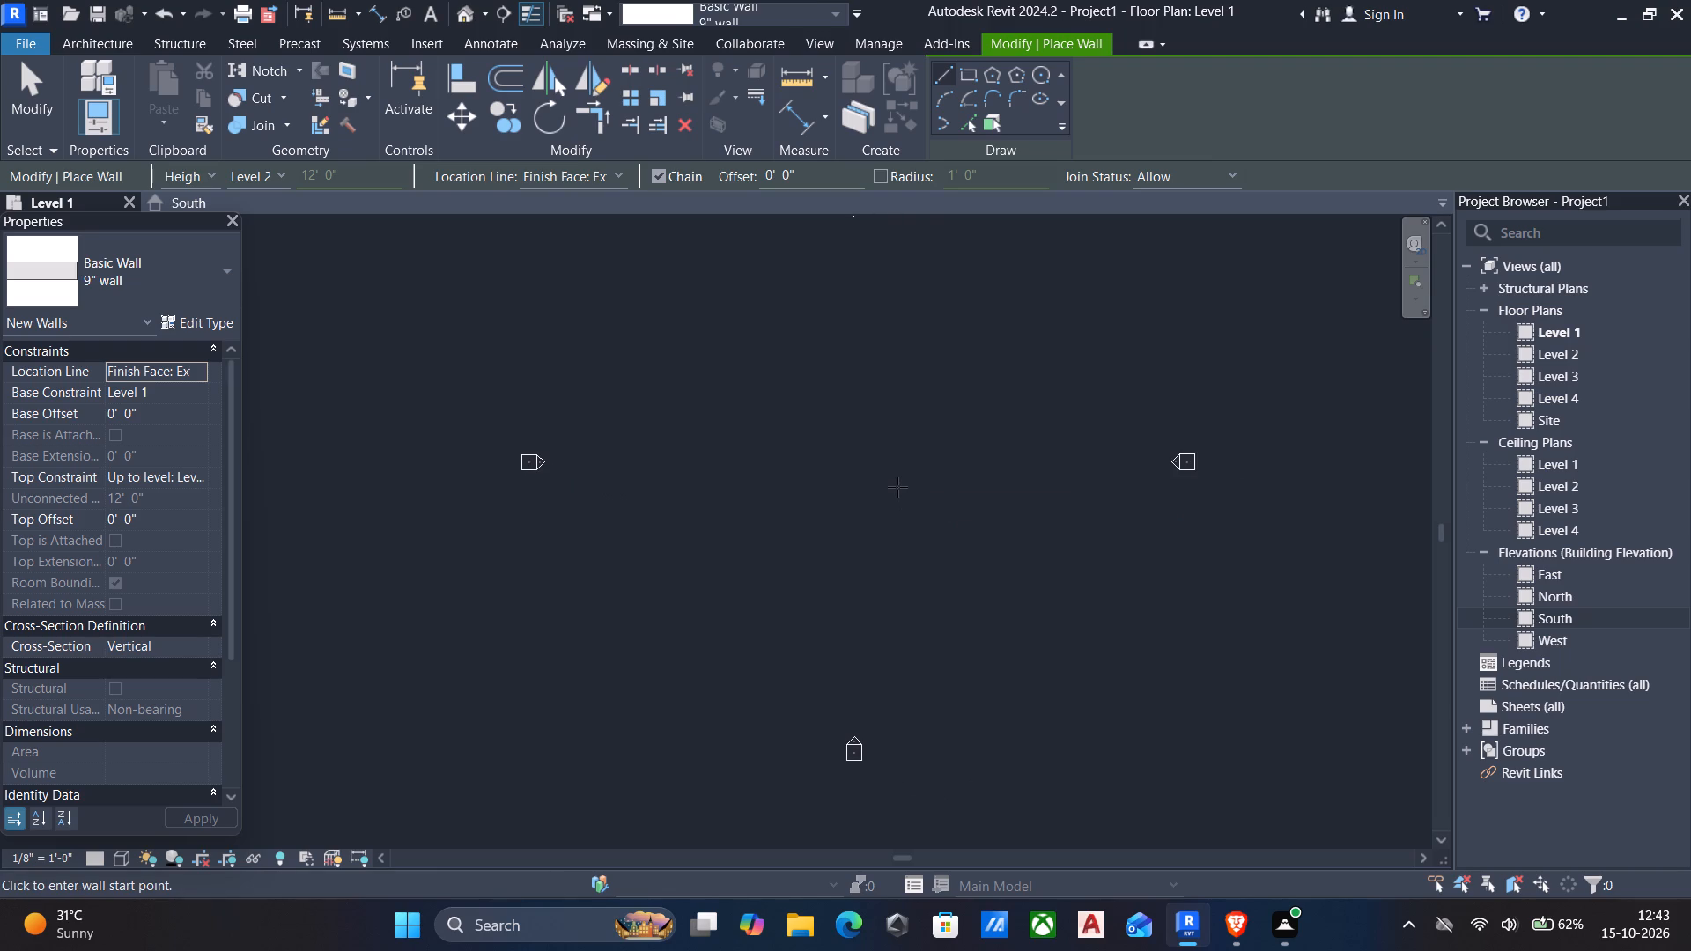
{"action": "middle_click_drag", "start_coordinate": [942, 437], "coordinate": [907, 448]}
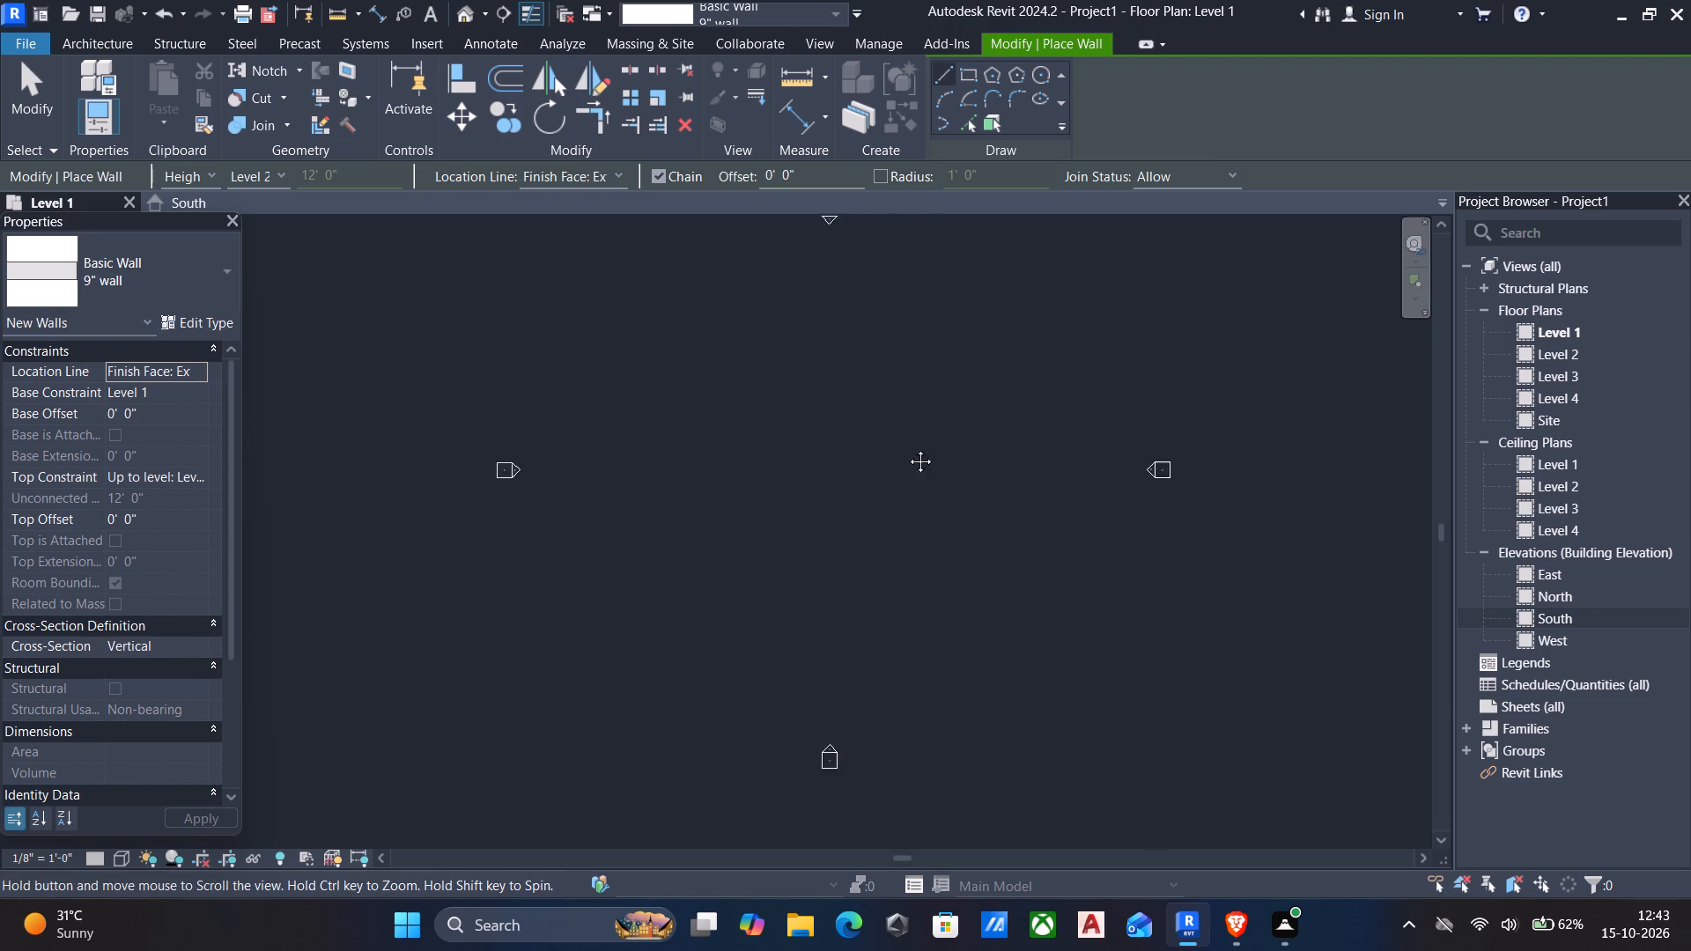
{"action": "middle_click_drag", "start_coordinate": [907, 448], "coordinate": [882, 559]}
{"action": "scroll", "coordinate": [798, 546], "scroll_direction": "up", "scroll_amount": 5}
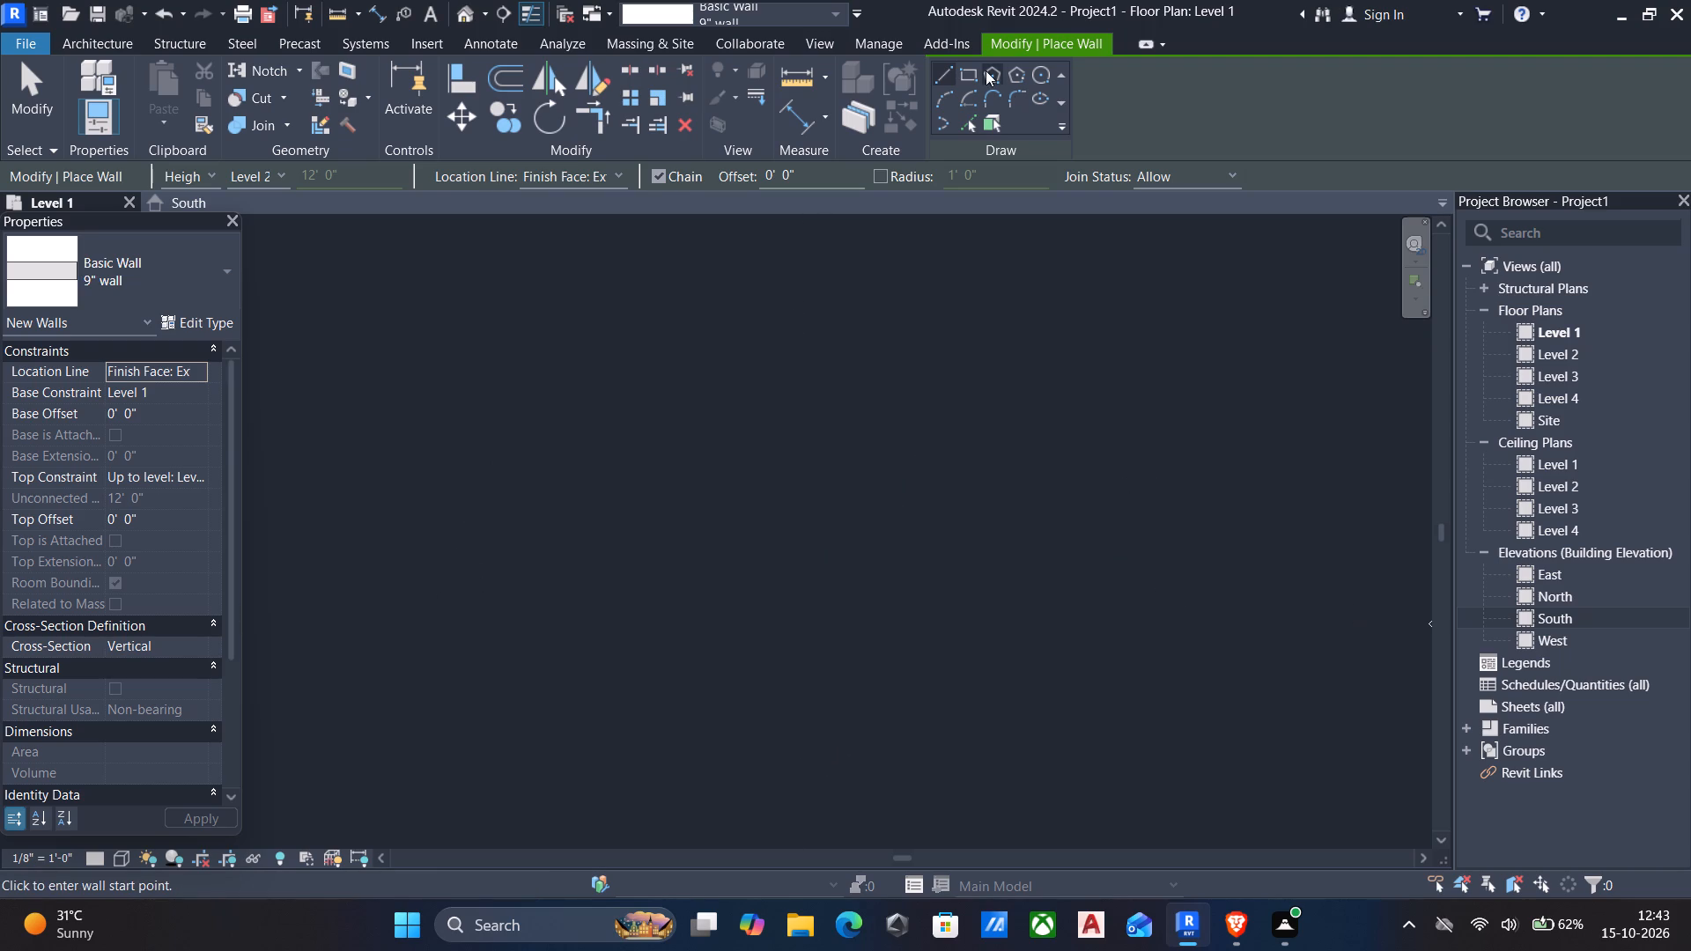
{"action": "left_click", "coordinate": [964, 75]}
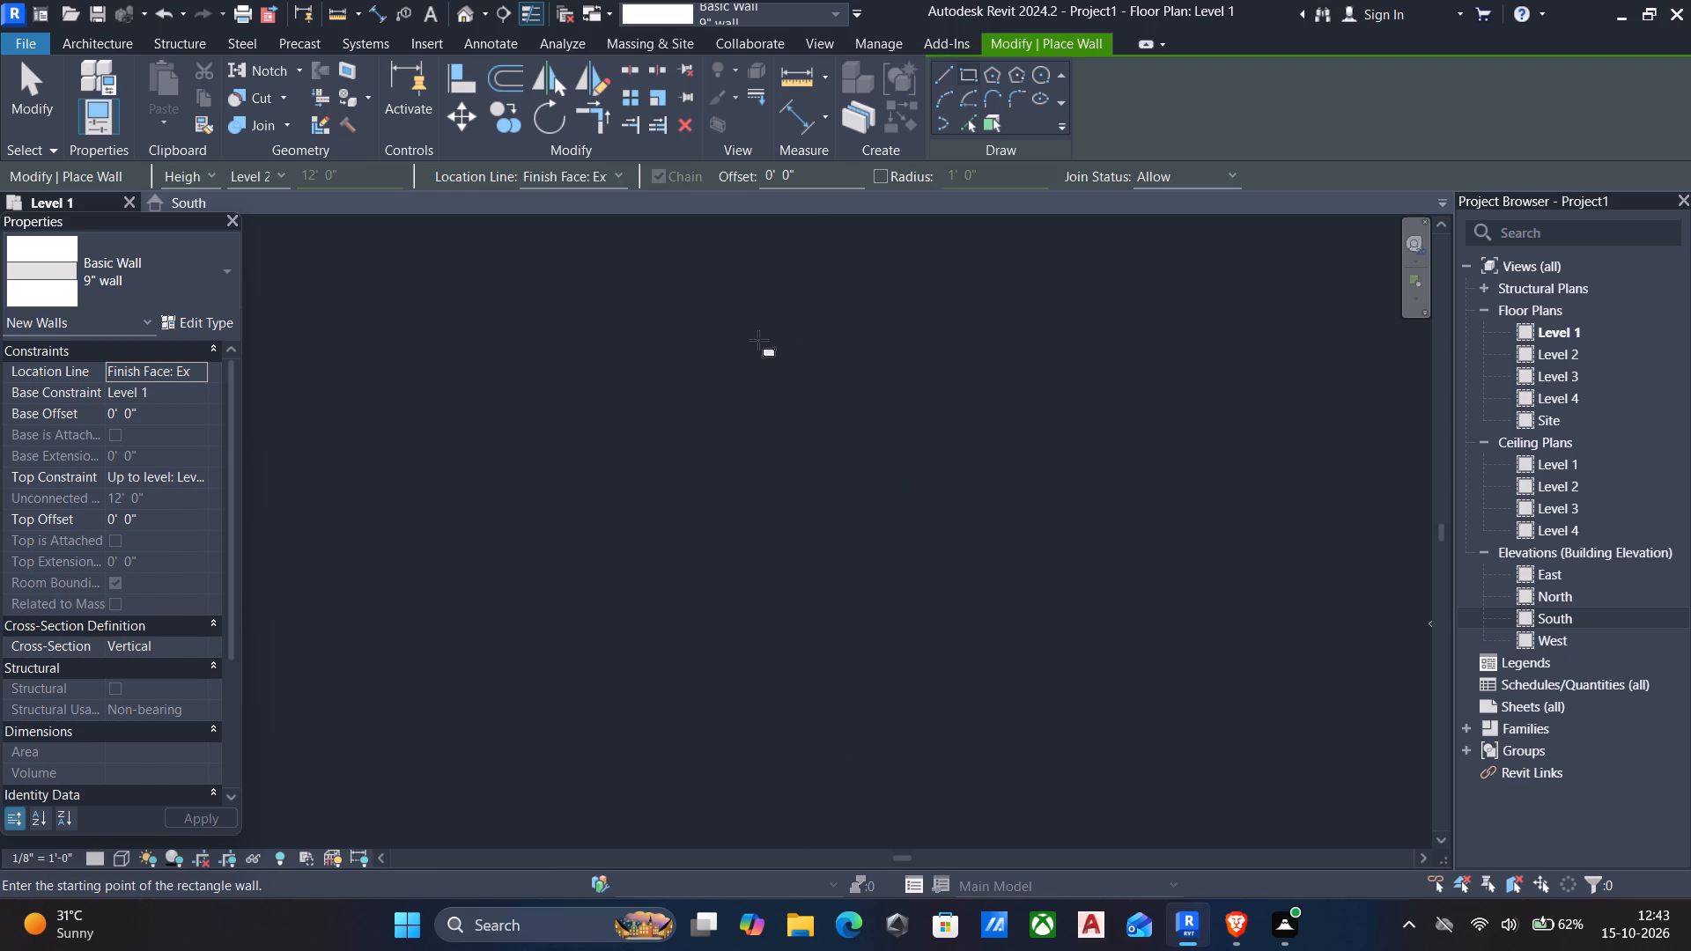
{"action": "left_click", "coordinate": [658, 382]}
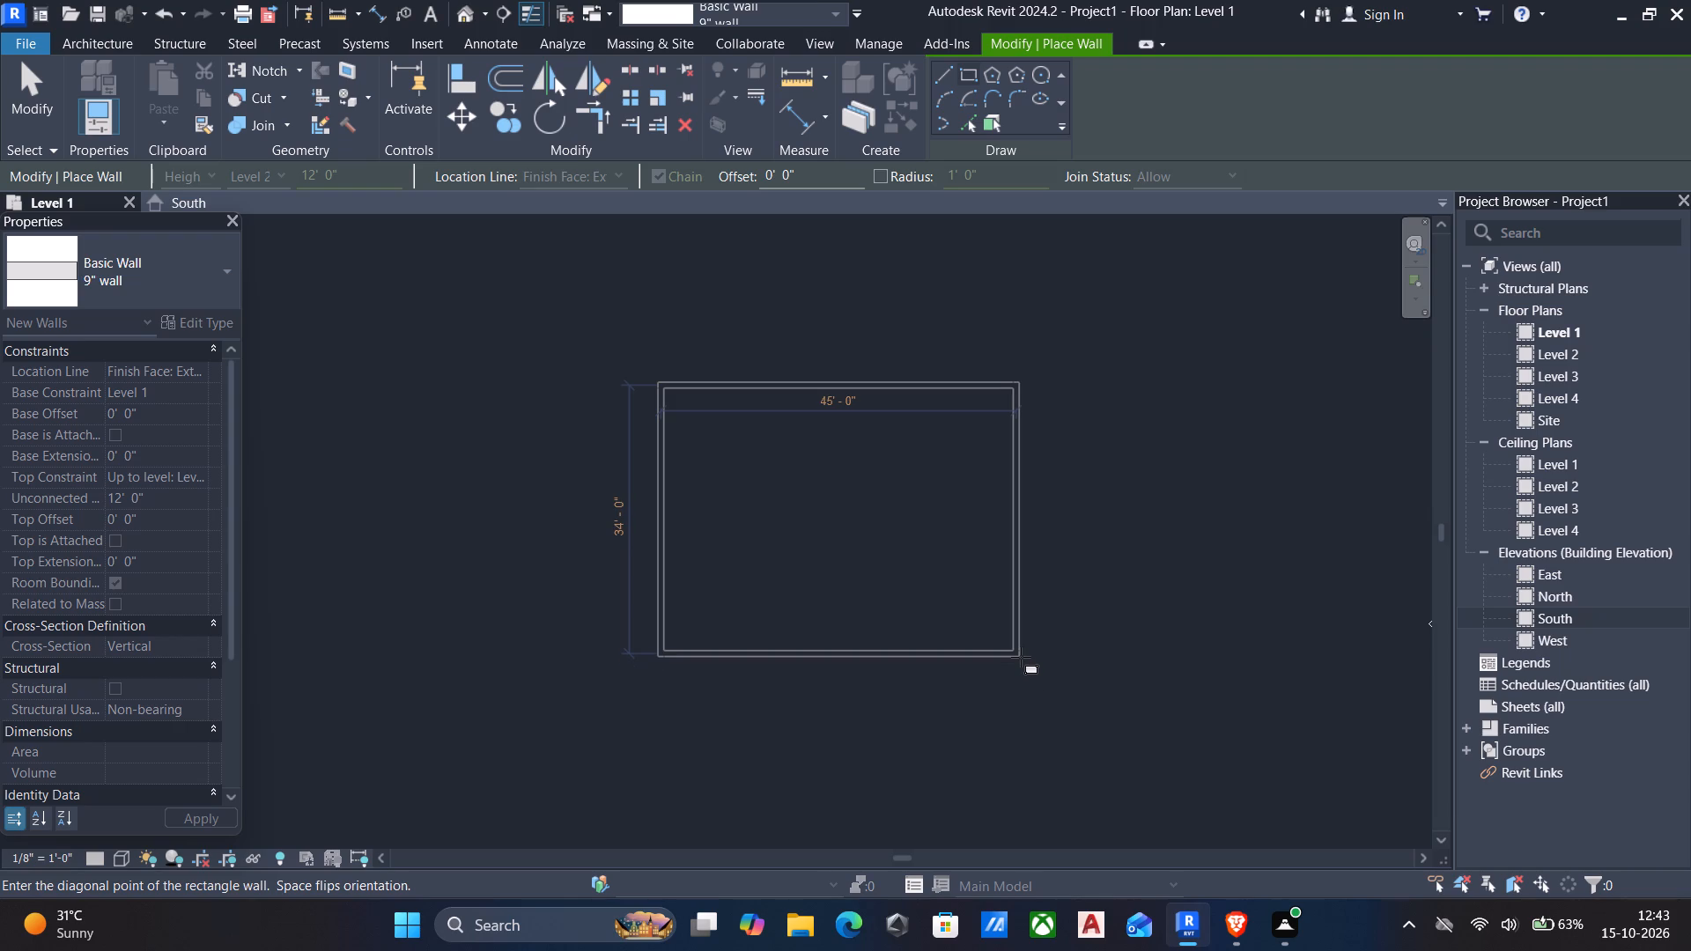
{"action": "left_click", "coordinate": [1021, 657]}
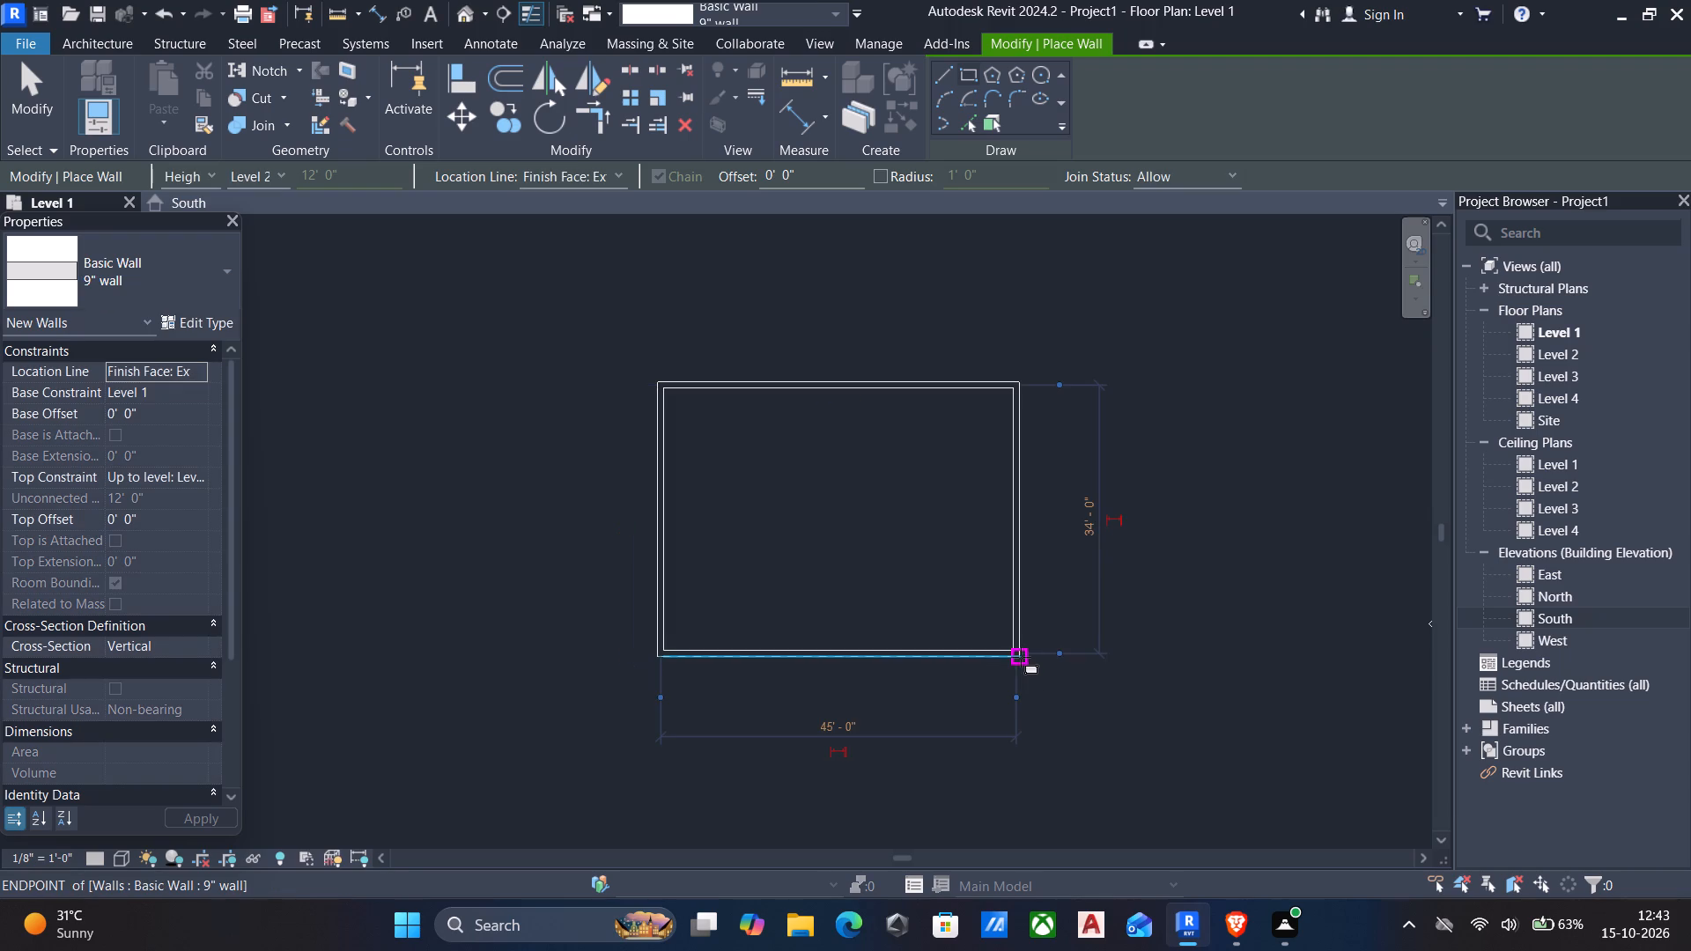
Draw a three-sided projection with straight walls off the south wall, about 13' from the southwest corner, 9' wide and 8' deep.
{"action": "left_click", "coordinate": [949, 58]}
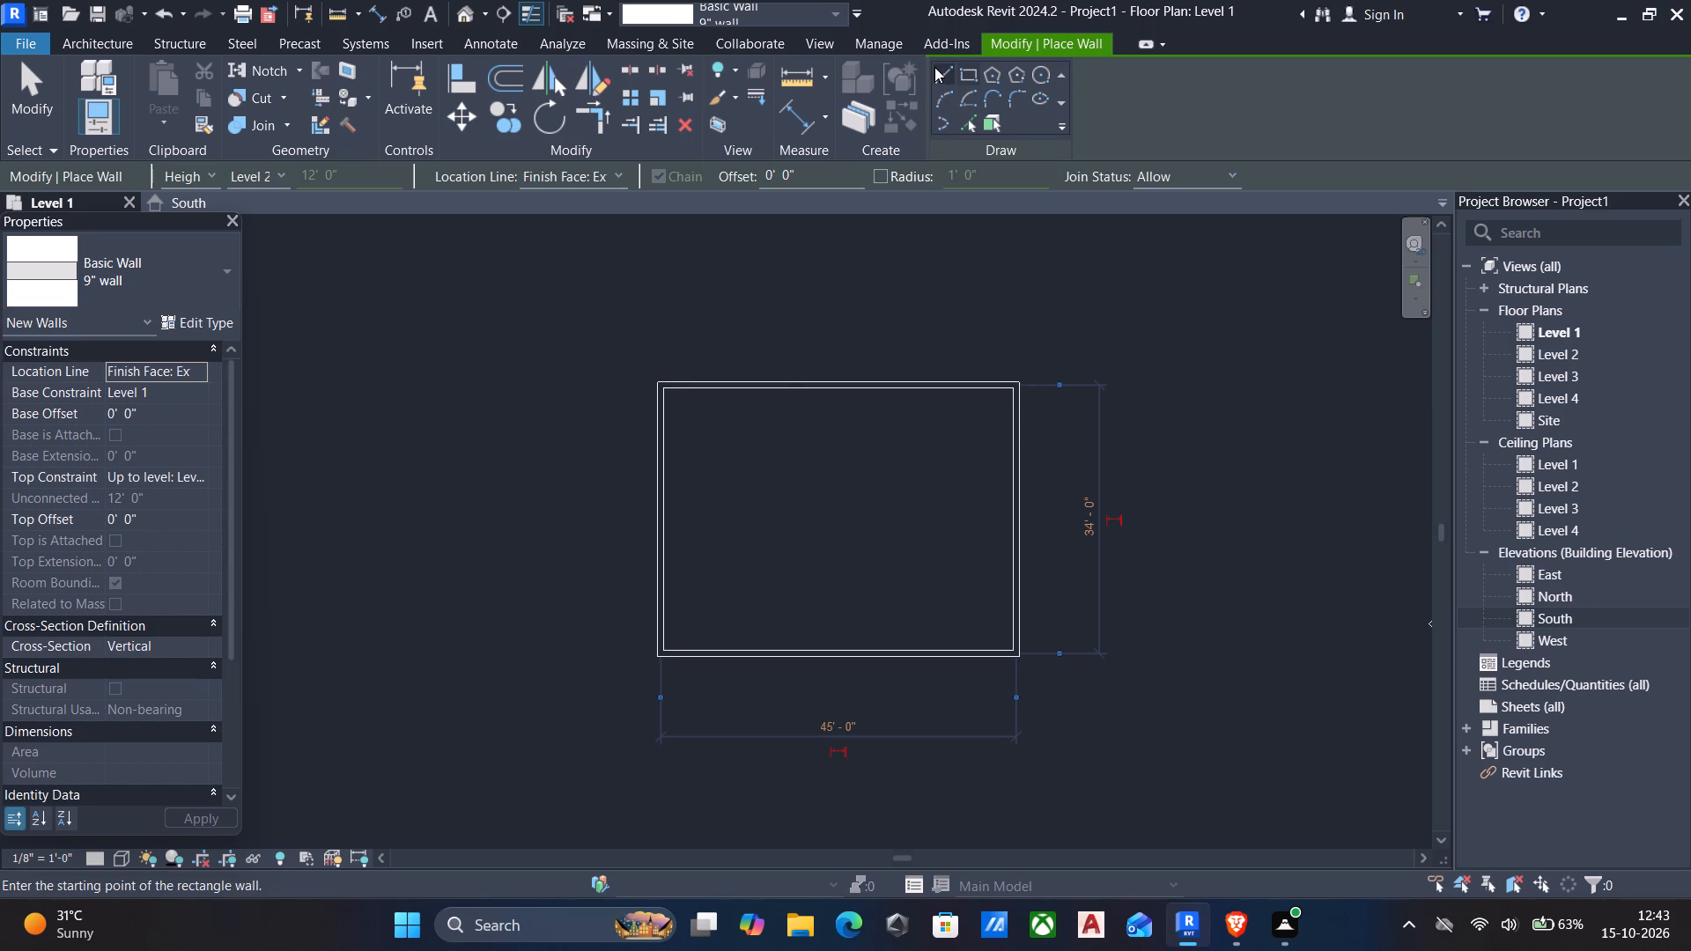
{"action": "left_click", "coordinate": [936, 71]}
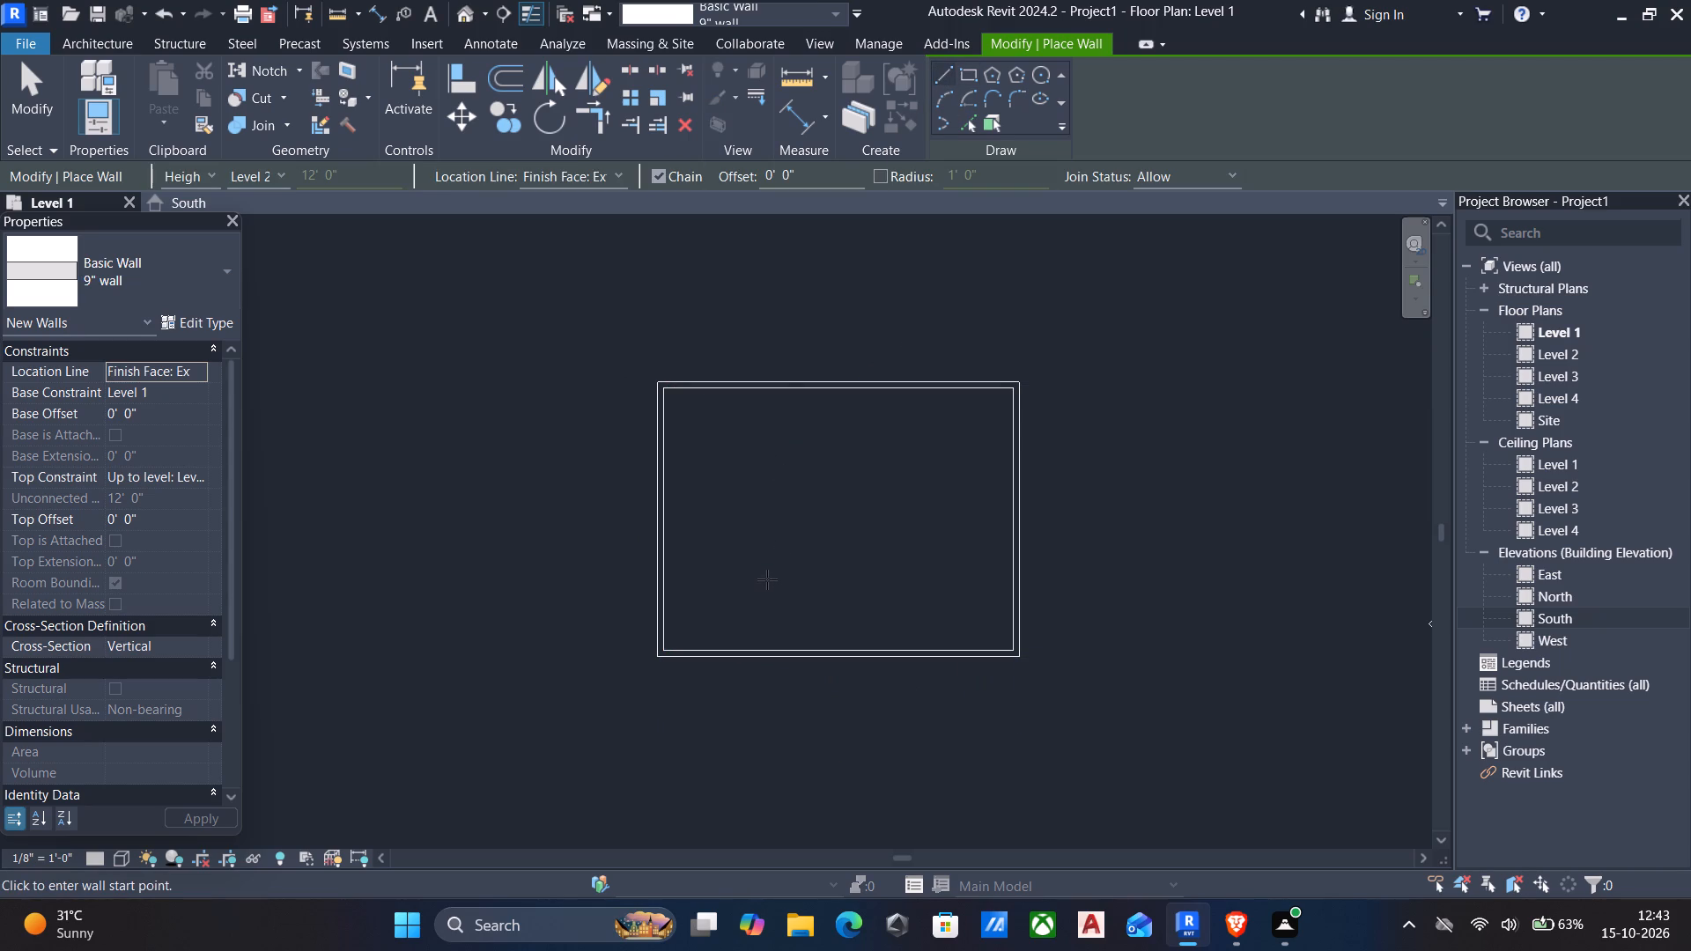
{"action": "scroll", "coordinate": [785, 657], "scroll_direction": "up", "scroll_amount": 1}
{"action": "middle_click_drag", "start_coordinate": [785, 658], "coordinate": [786, 583]}
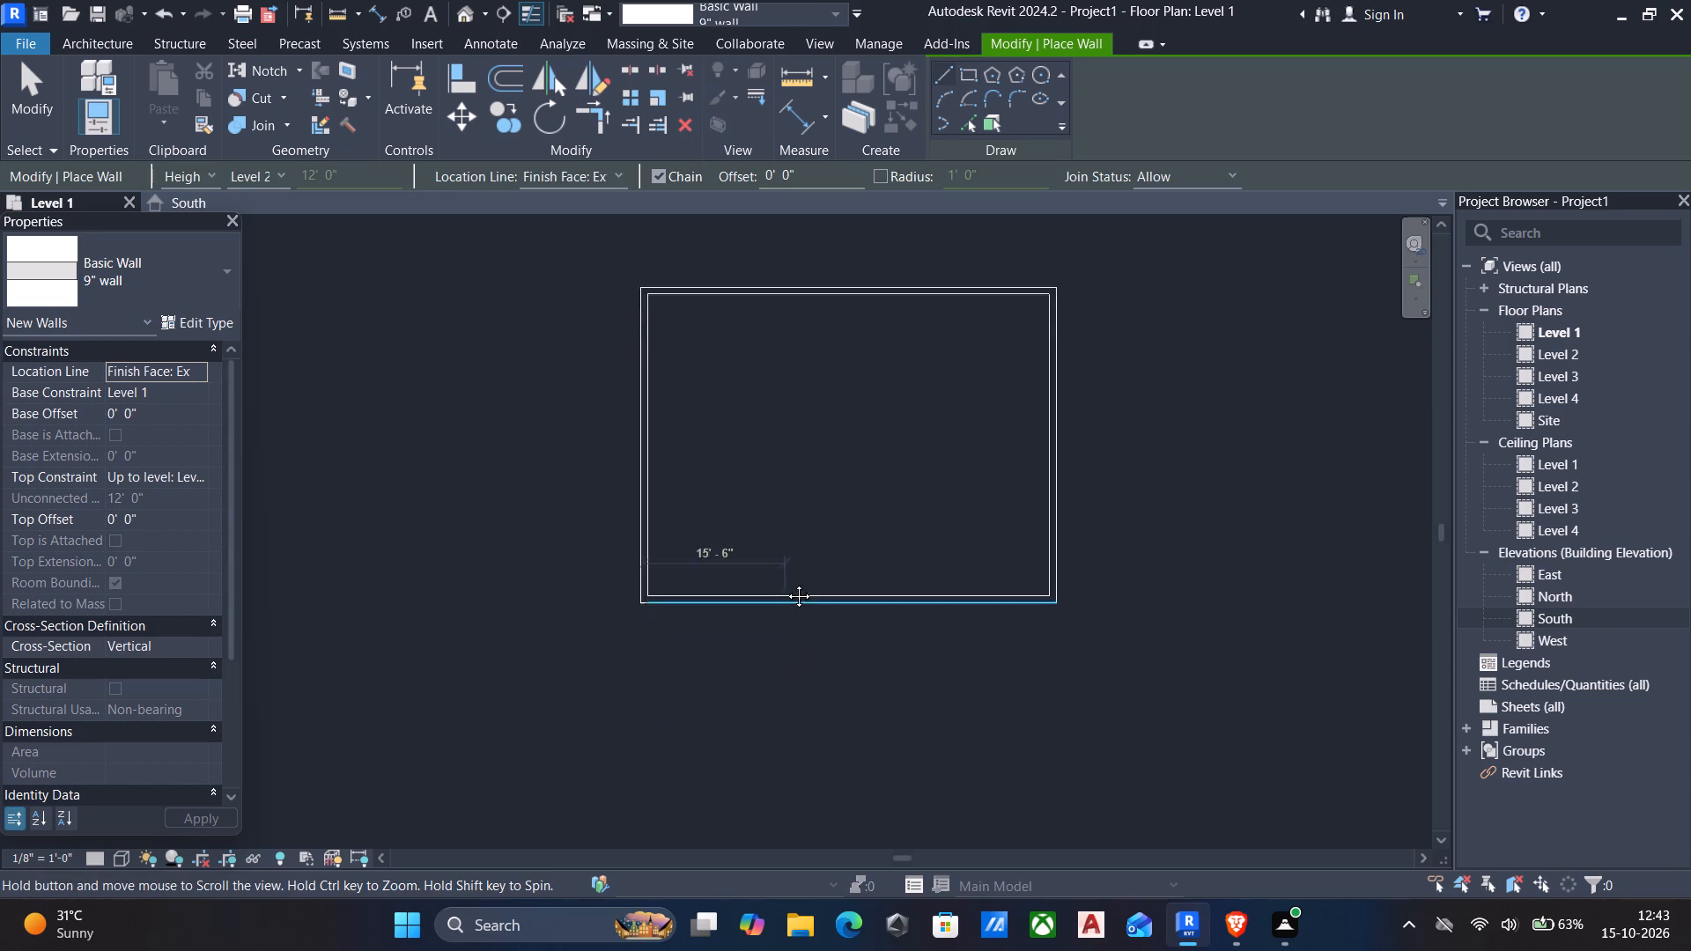
{"action": "middle_click_drag", "start_coordinate": [786, 583], "coordinate": [764, 499]}
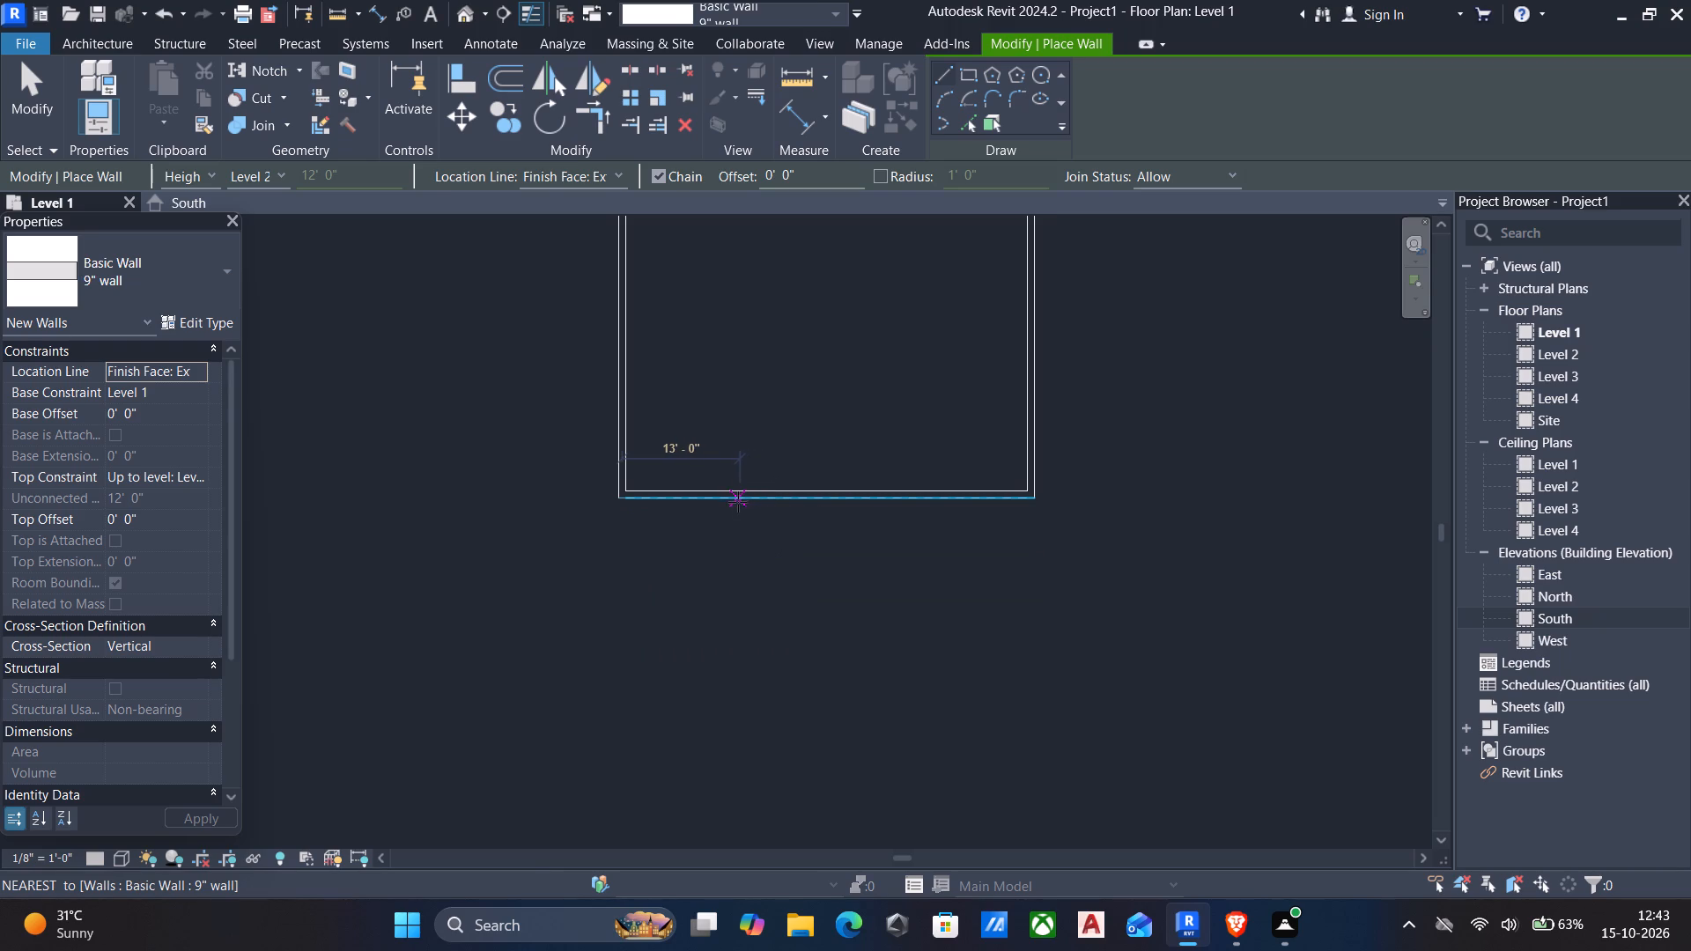
{"action": "left_click", "coordinate": [742, 502]}
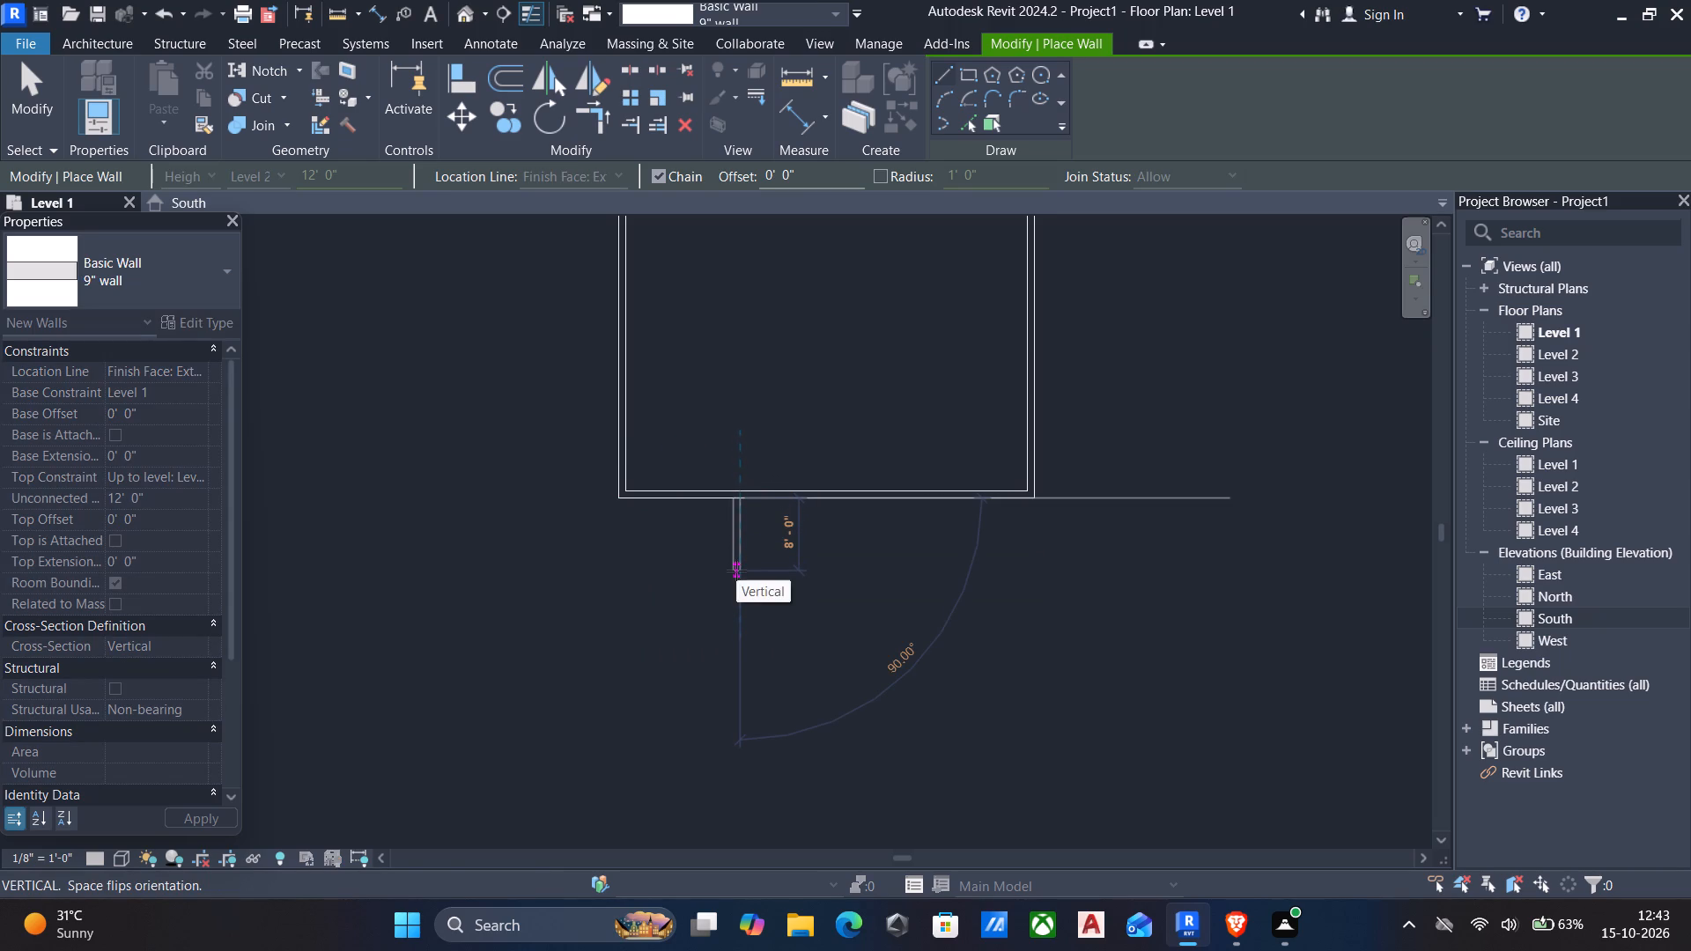
{"action": "left_click", "coordinate": [736, 571]}
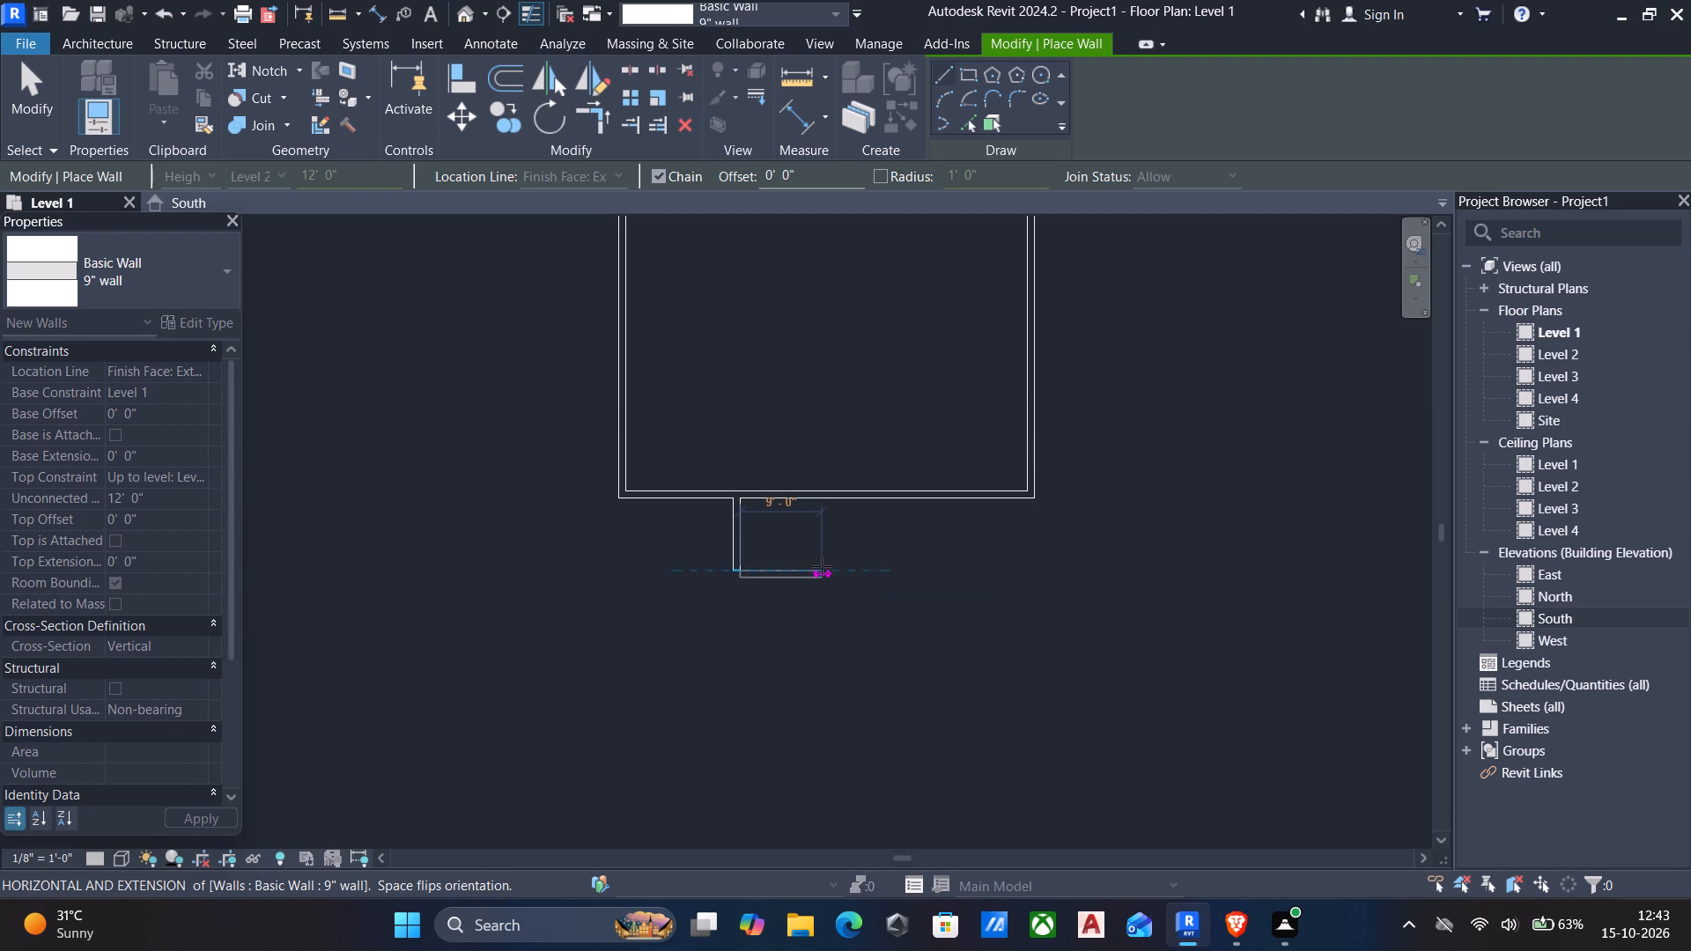
{"action": "left_click", "coordinate": [822, 566]}
{"action": "left_click", "coordinate": [819, 498]}
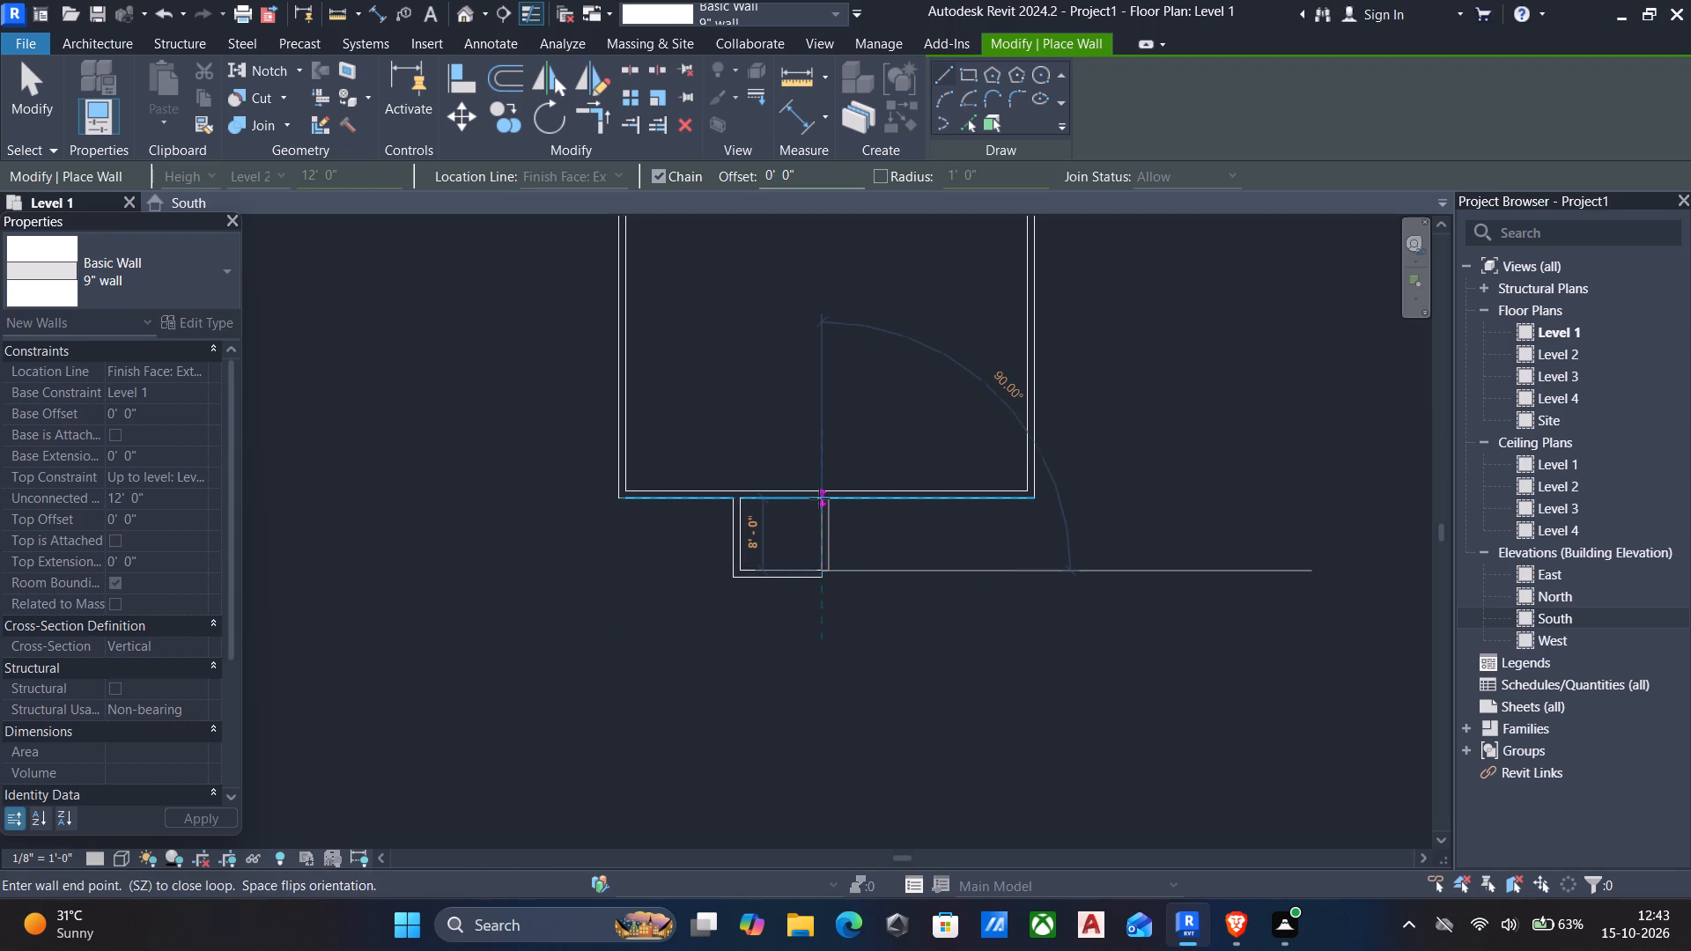
{"action": "key", "text": "Escape"}
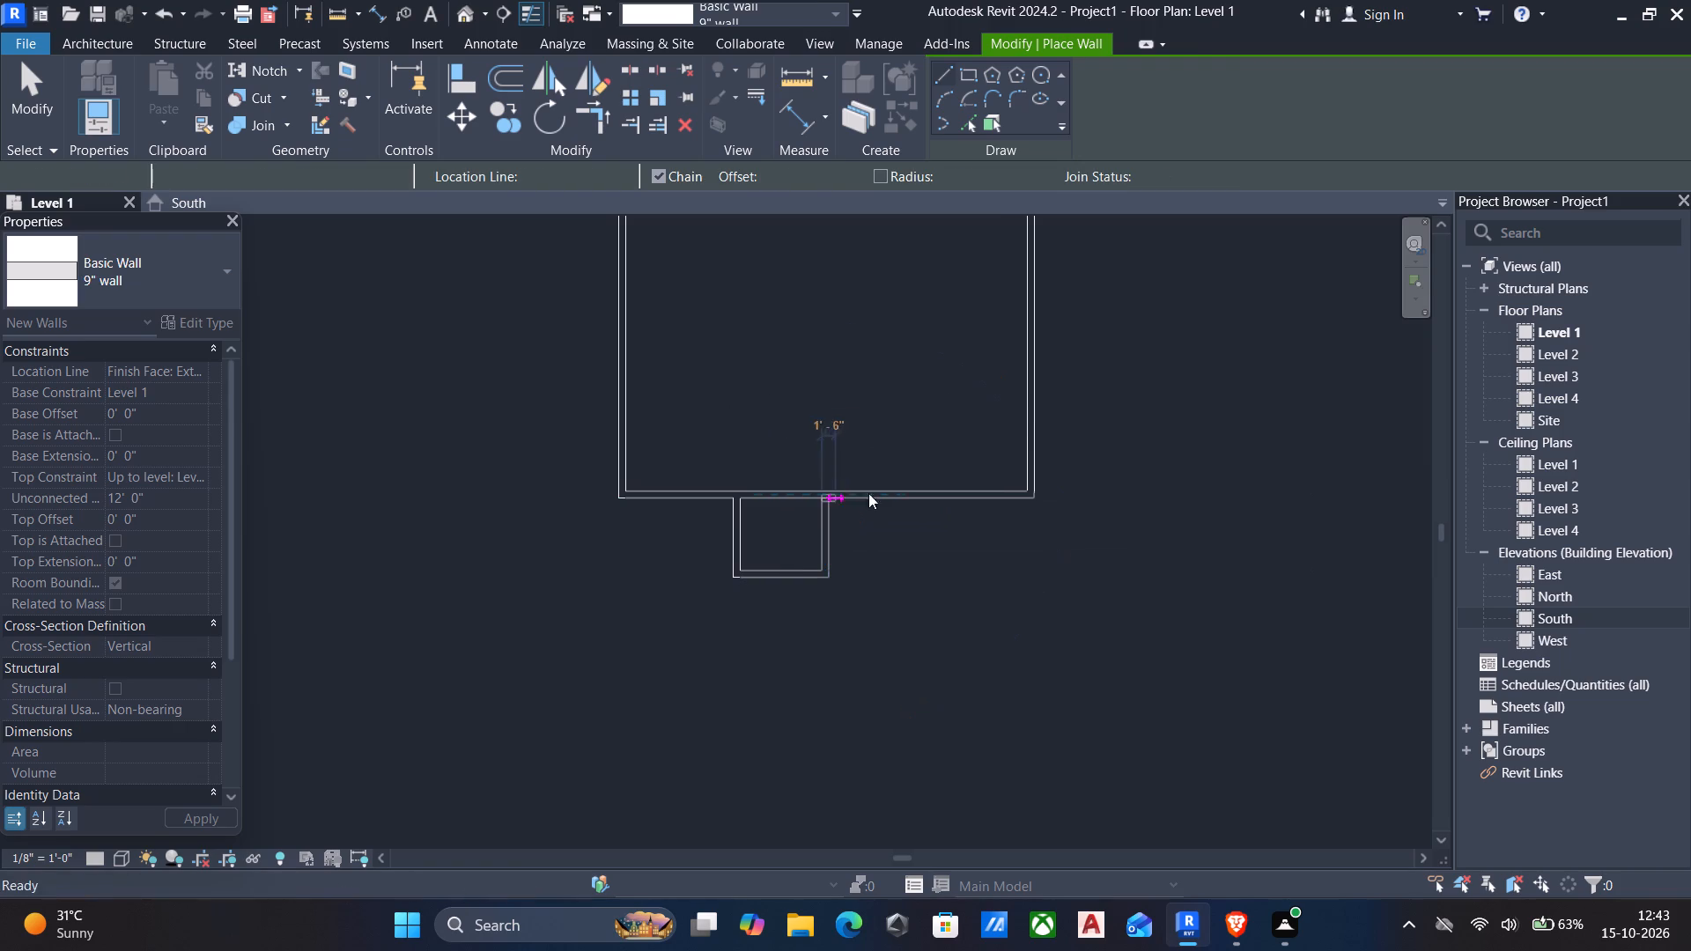
Draw a second three-sided projection from the southeast corner, about 8' deep and 12' wide, closing back on the south wall.
{"action": "left_click", "coordinate": [1033, 499]}
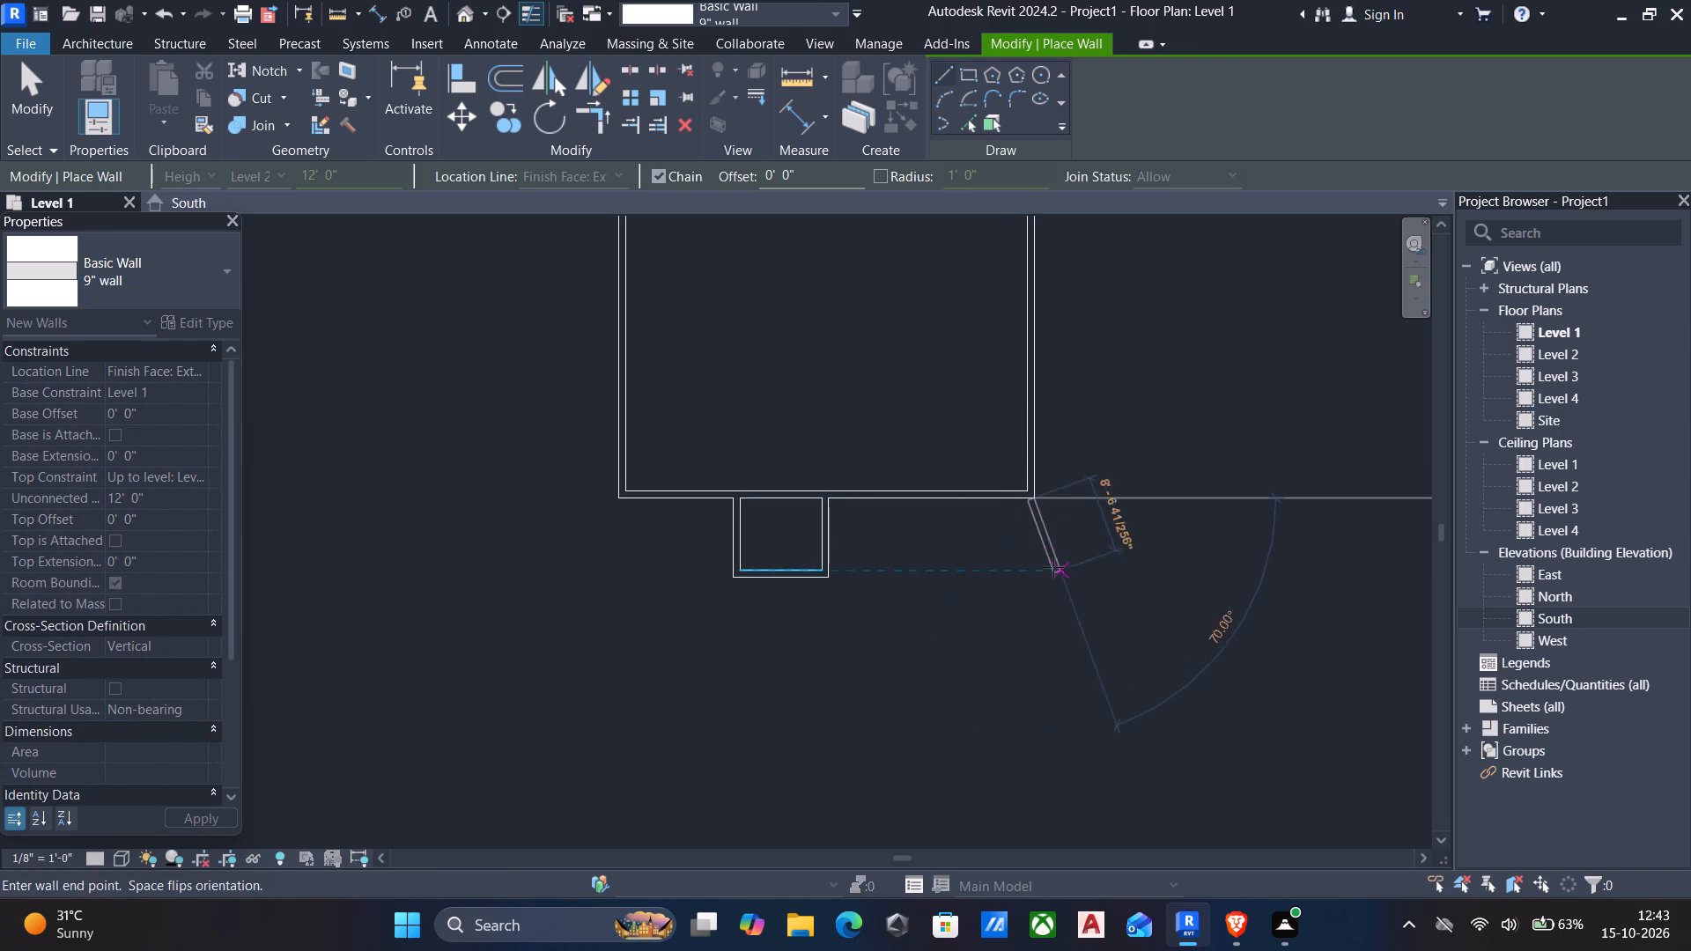
{"action": "left_click", "coordinate": [1045, 578]}
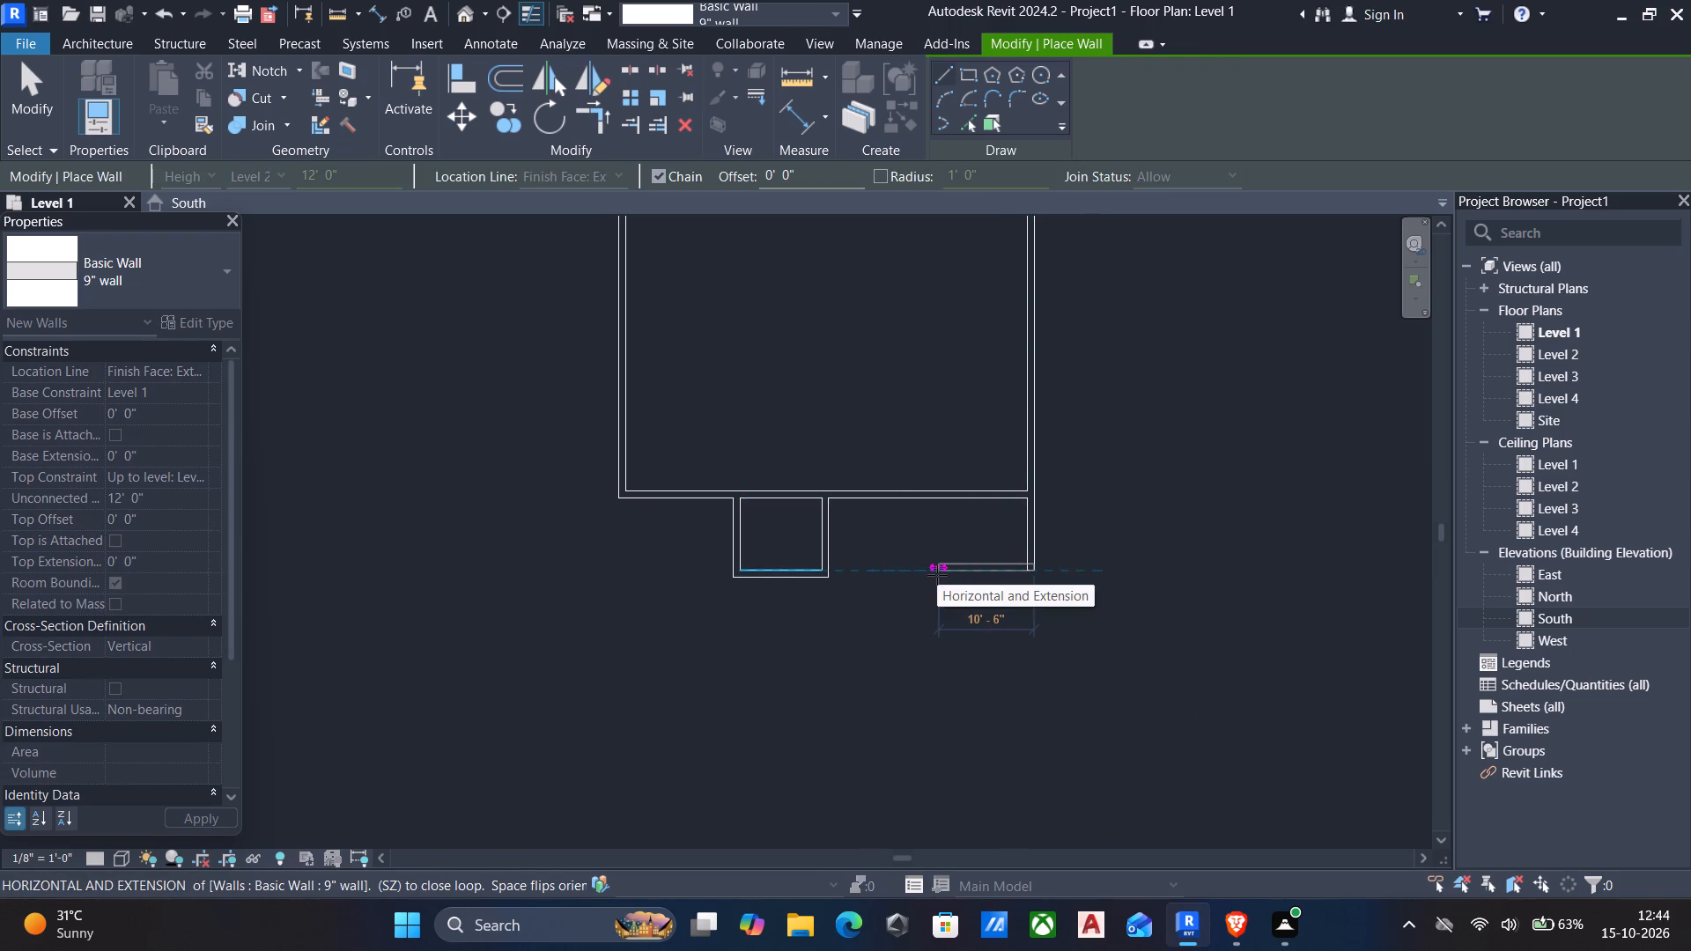
{"action": "left_click", "coordinate": [922, 577]}
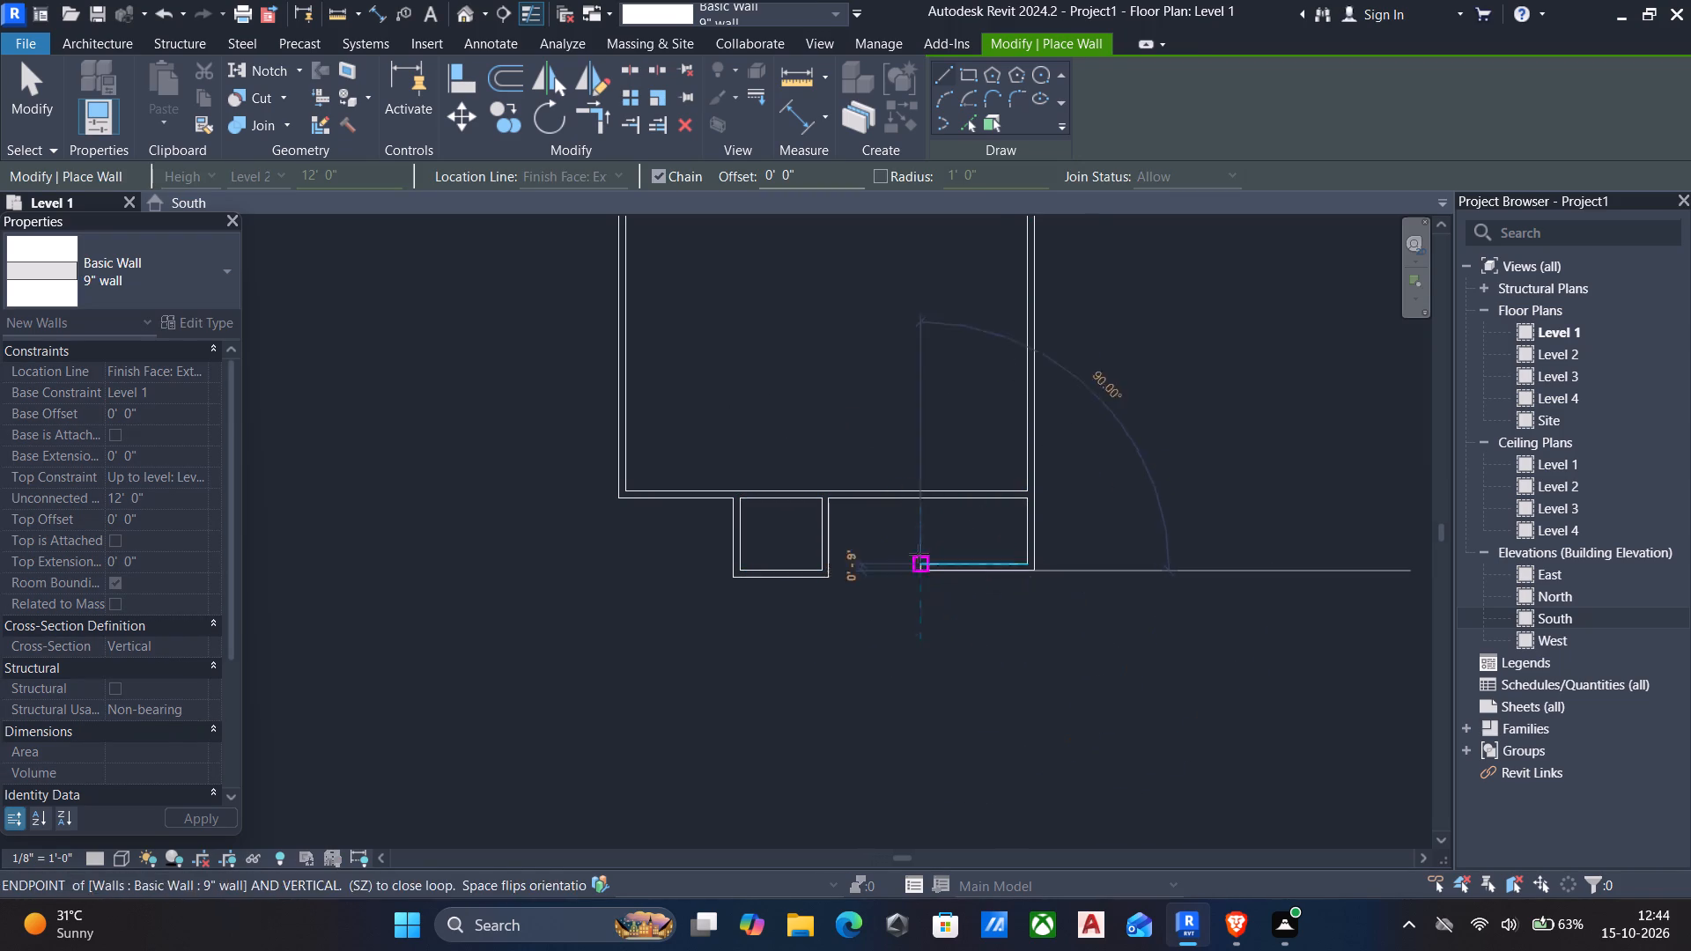
{"action": "left_click", "coordinate": [919, 502]}
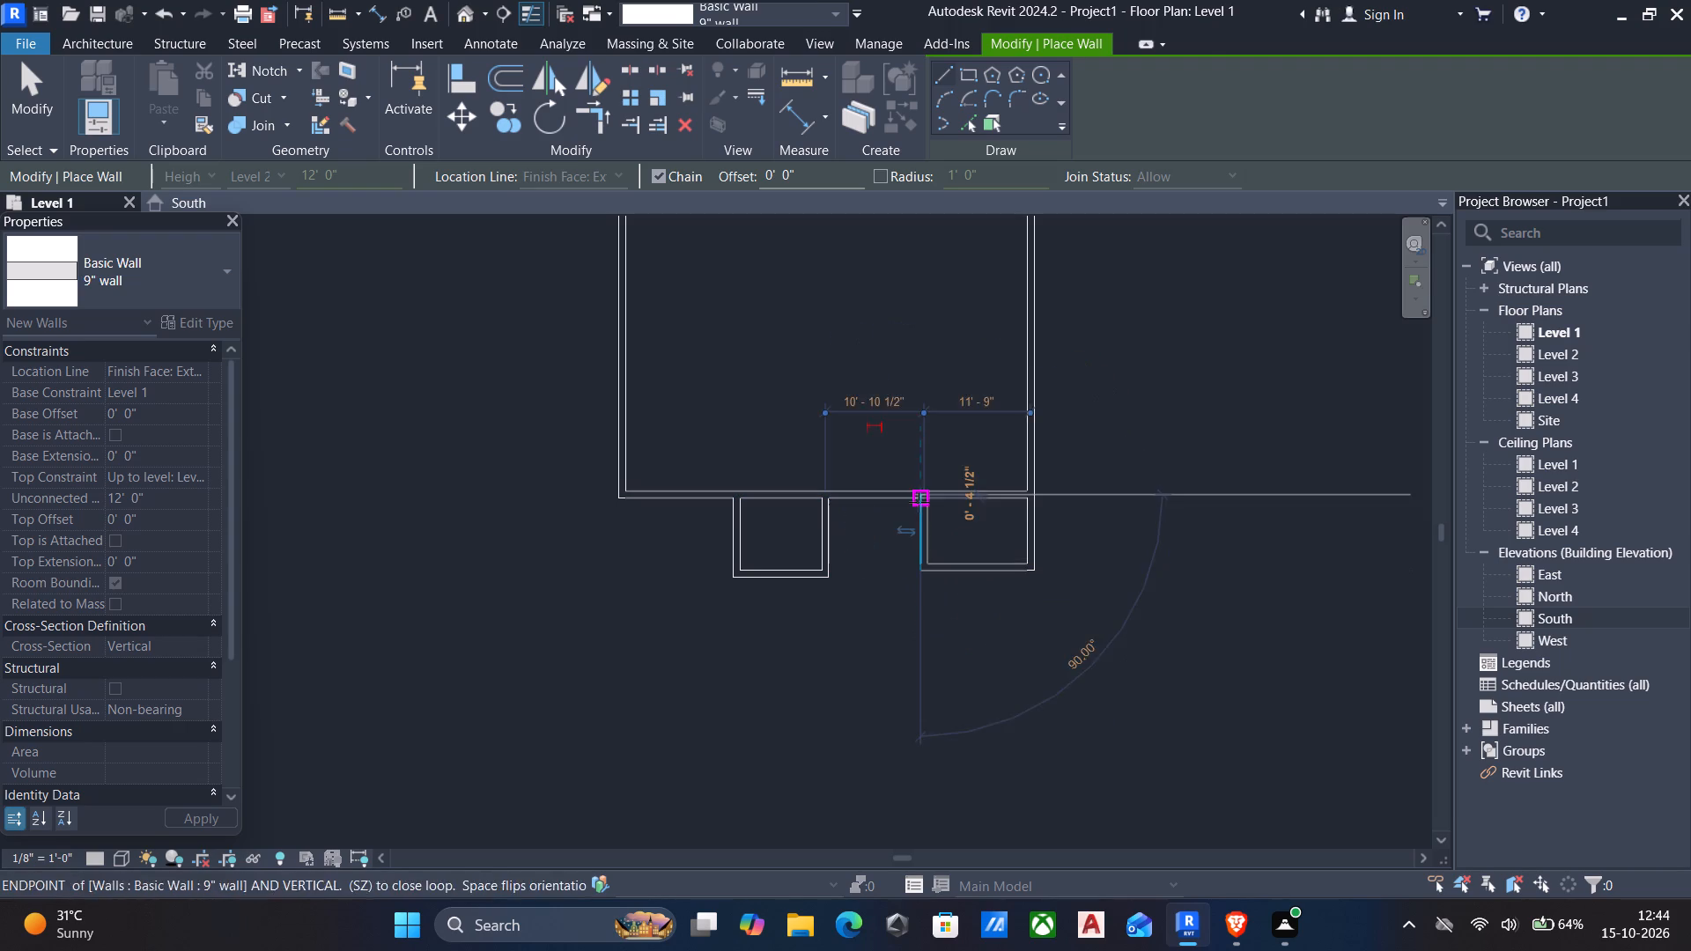
{"action": "key", "text": "Escape"}
{"action": "key", "text": "Escape"}
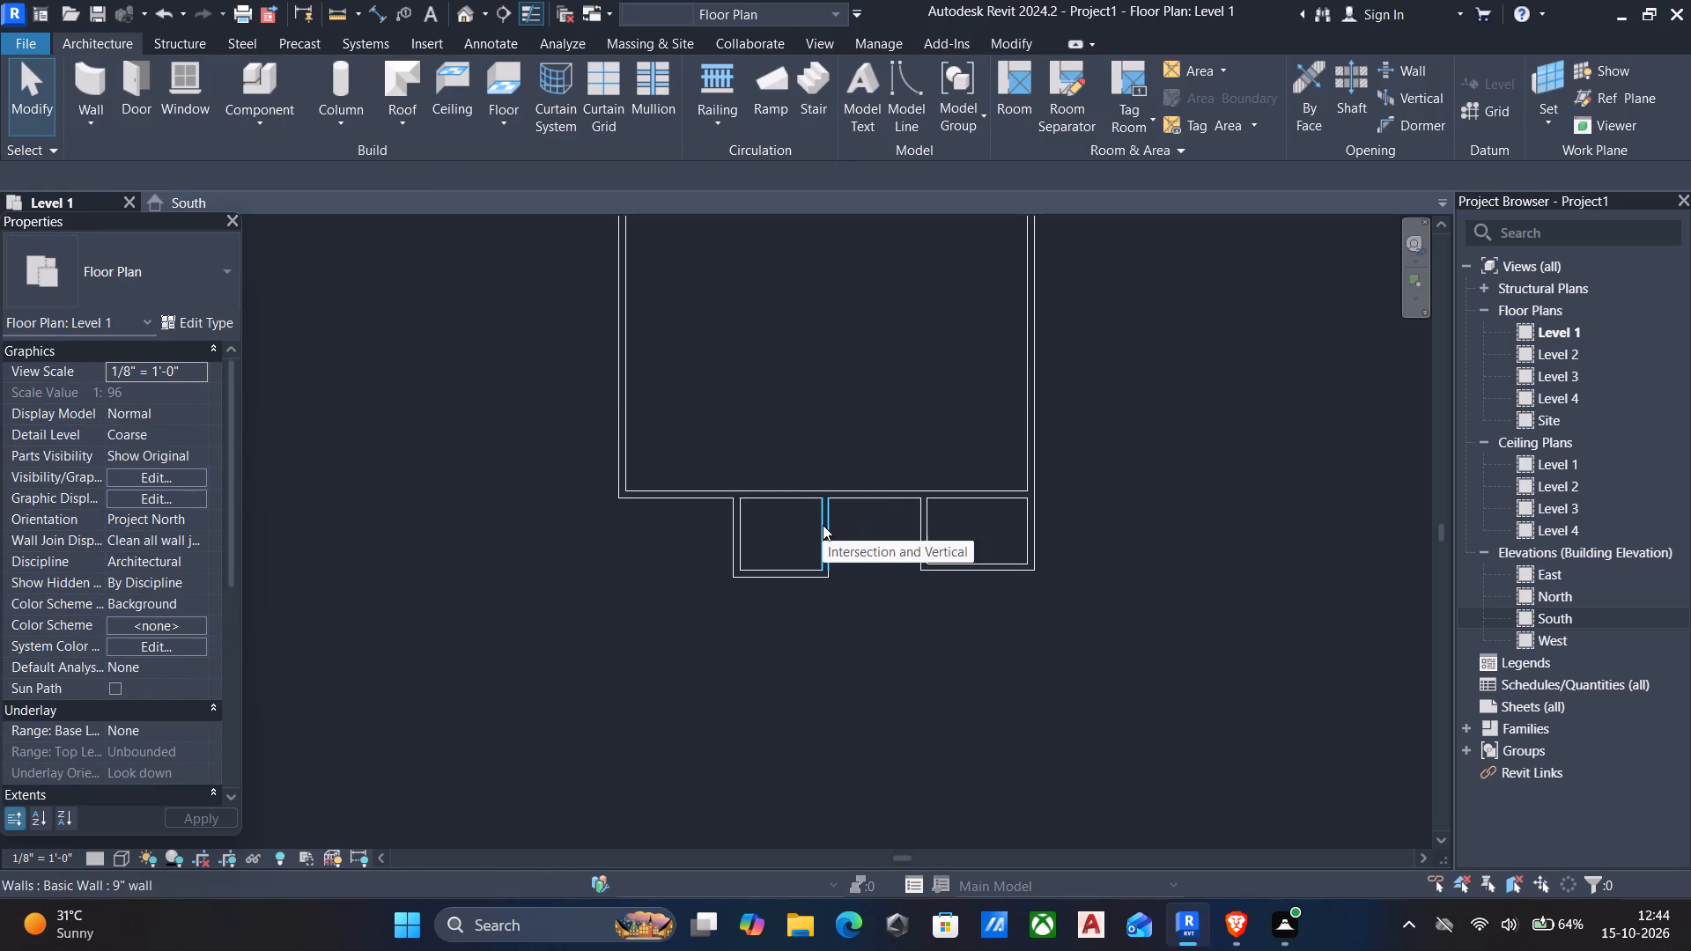
Nudge the facing side walls of the two projections towards each other until they are 6' 4 1/2" apart.
{"action": "left_click", "coordinate": [823, 525]}
{"action": "key", "text": "Right"}
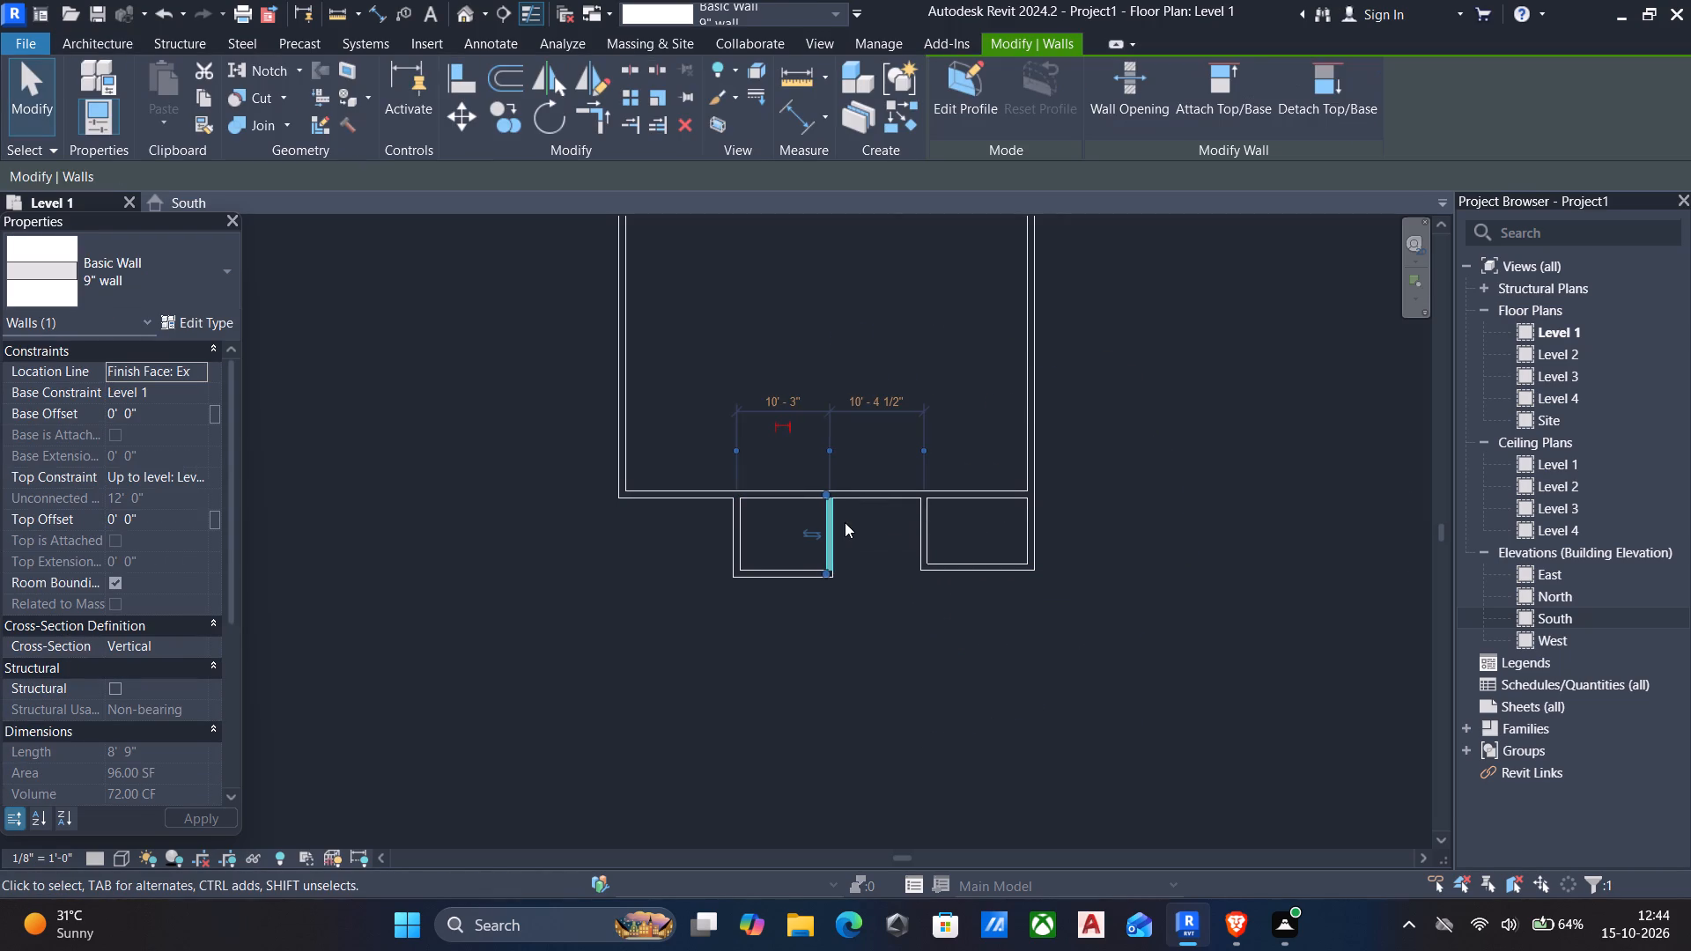
{"action": "key", "text": "Right"}
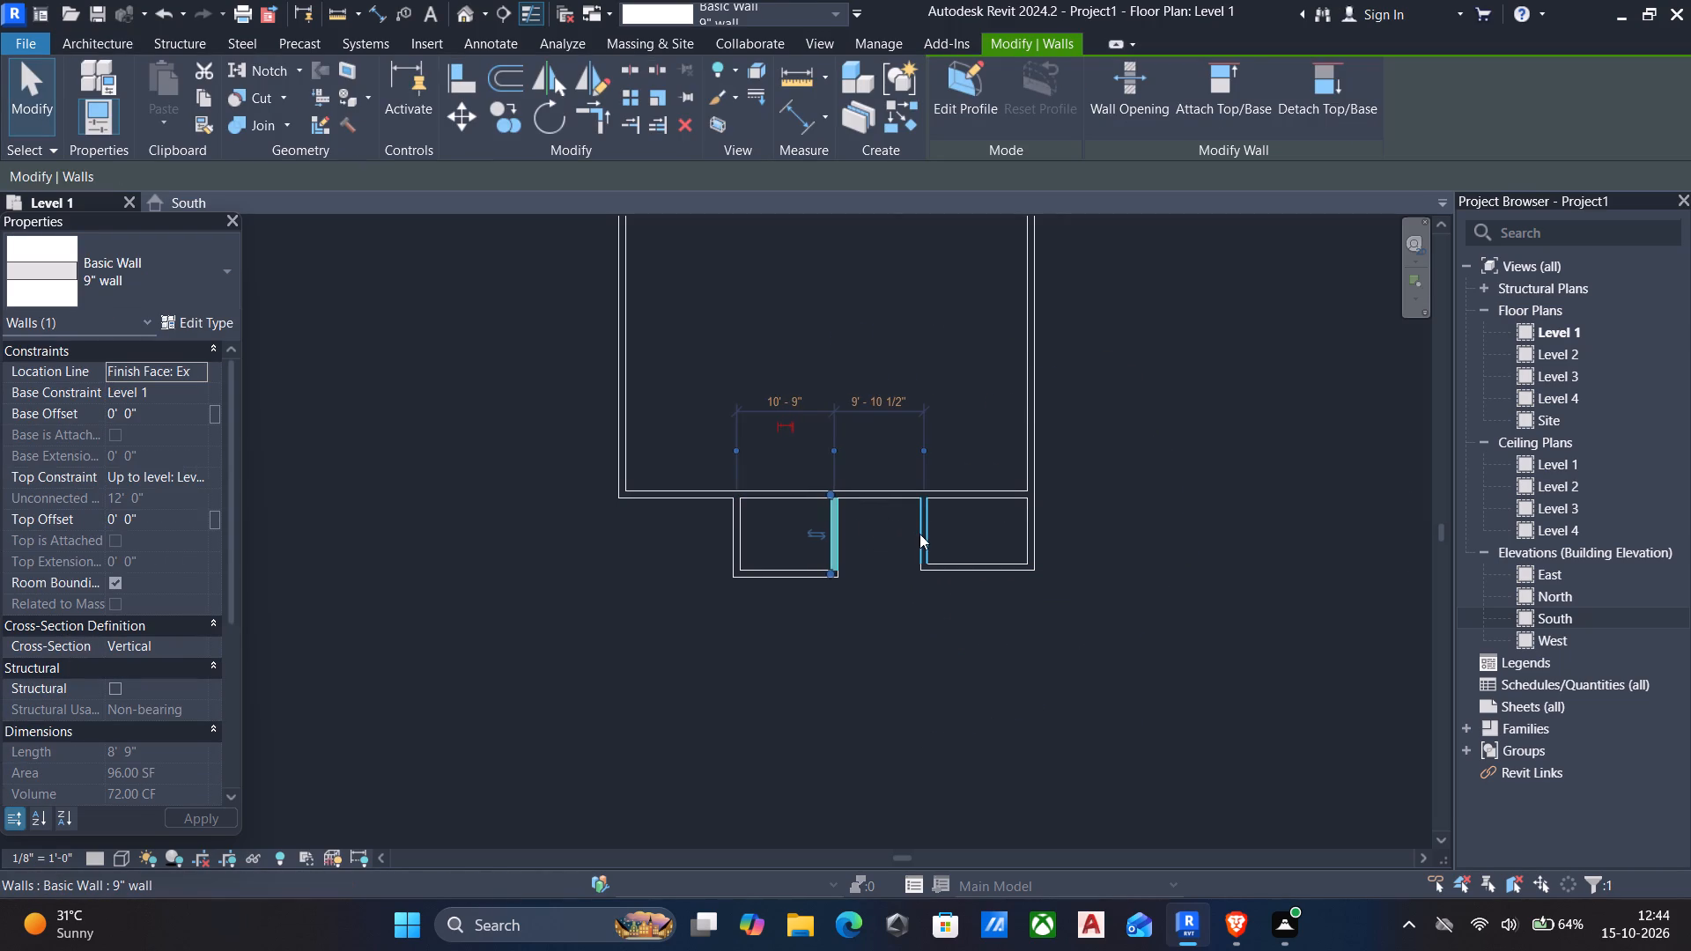
{"action": "left_click", "coordinate": [920, 534]}
{"action": "key", "text": "Left"}
{"action": "key", "text": "Left"}
{"action": "key", "text": "Left"}
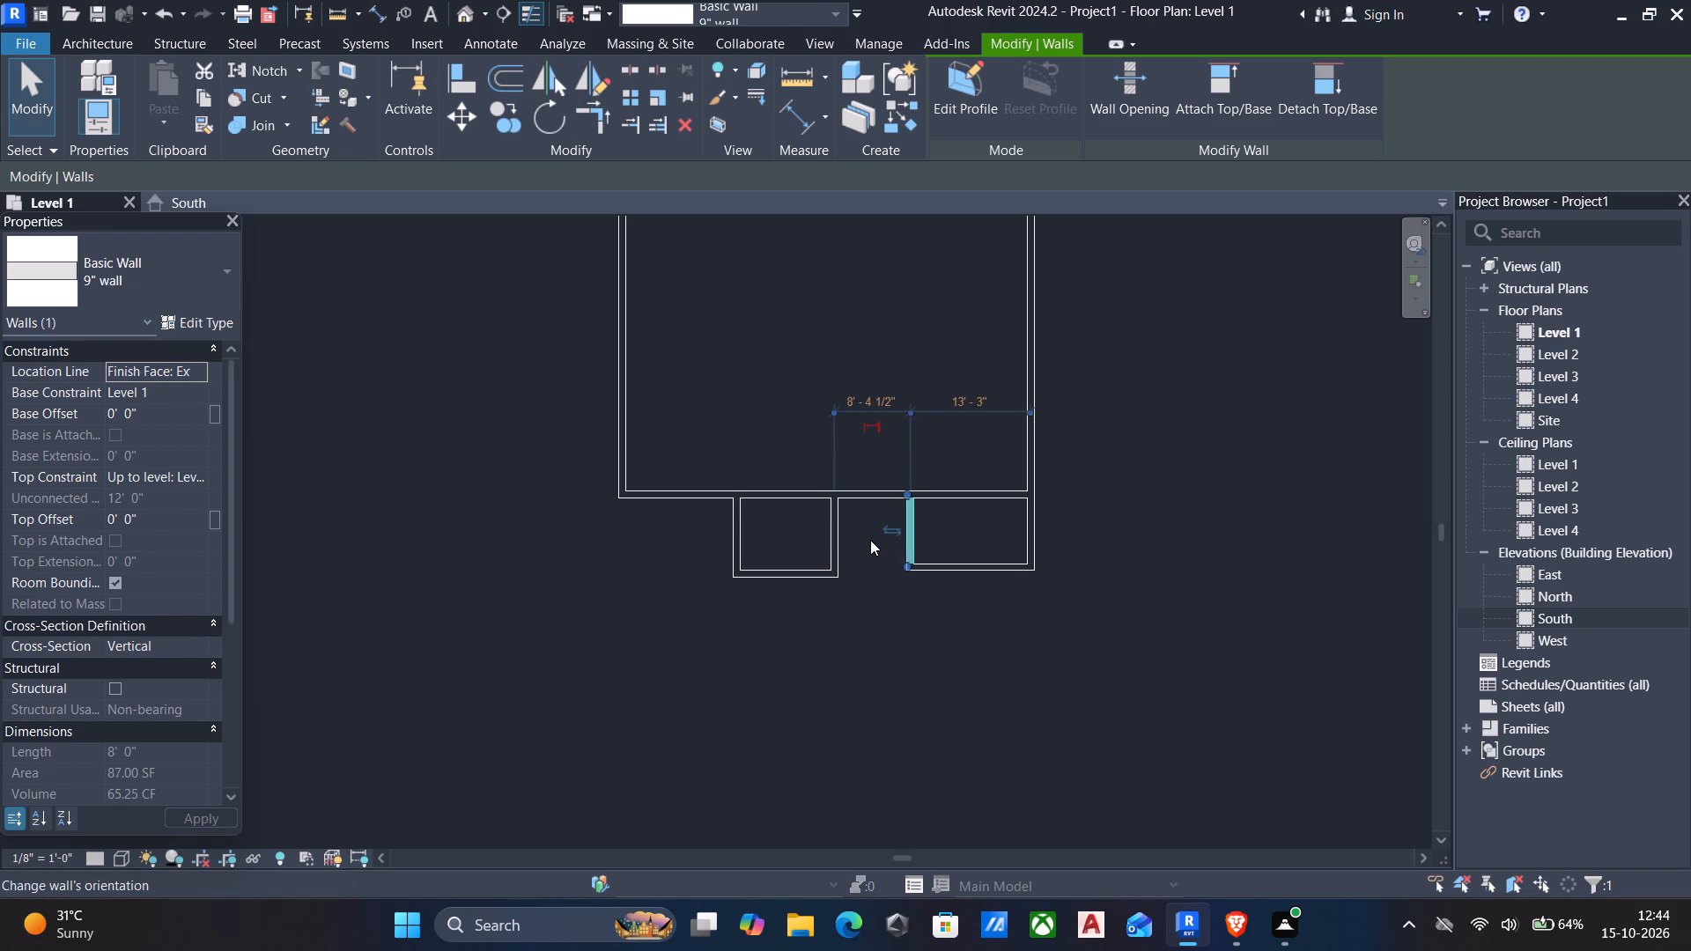
{"action": "key", "text": "Left"}
{"action": "left_click", "coordinate": [834, 546]}
{"action": "key", "text": "Right"}
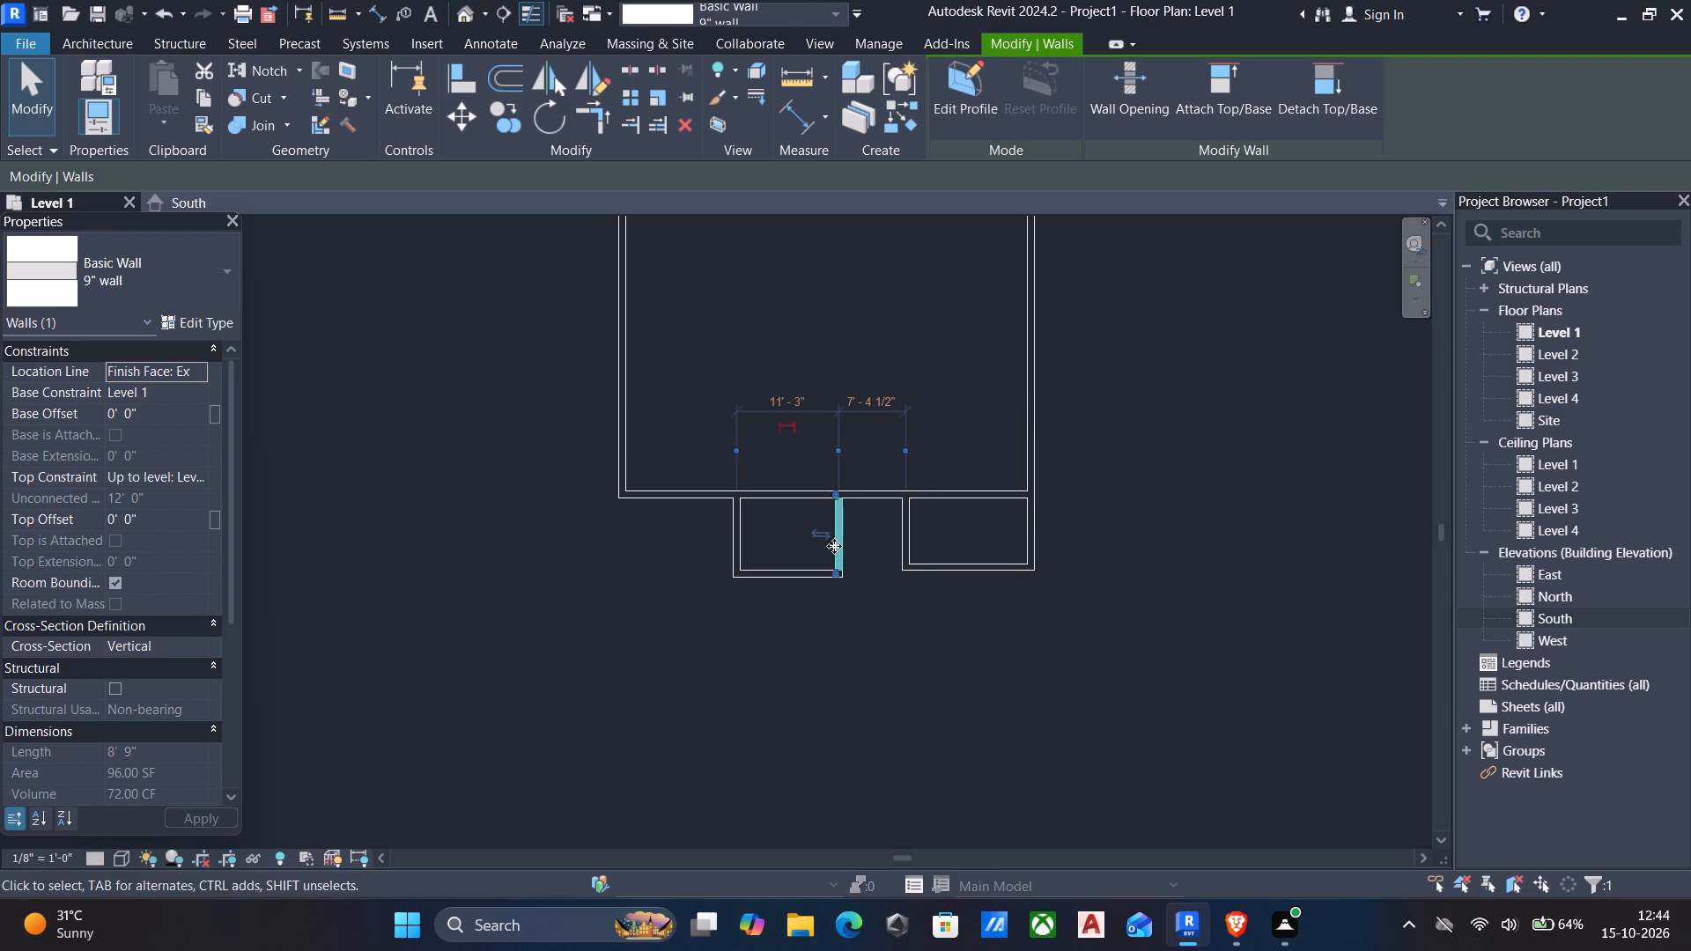
{"action": "key", "text": "Right"}
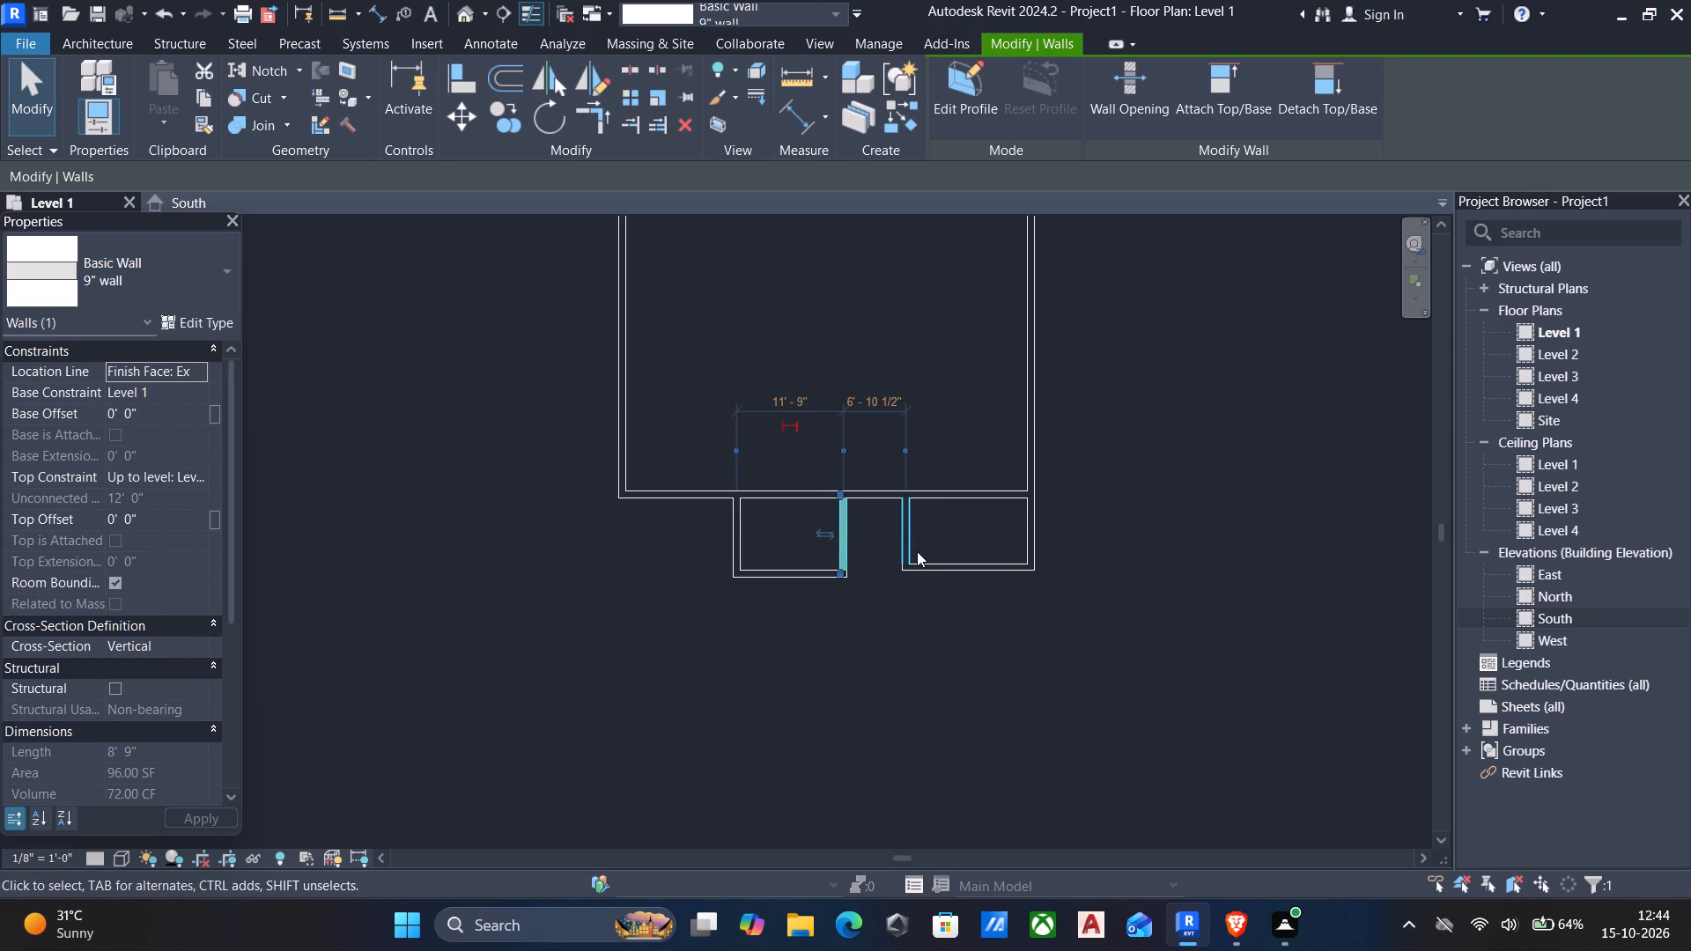
{"action": "left_click", "coordinate": [912, 546]}
{"action": "key", "text": "Left"}
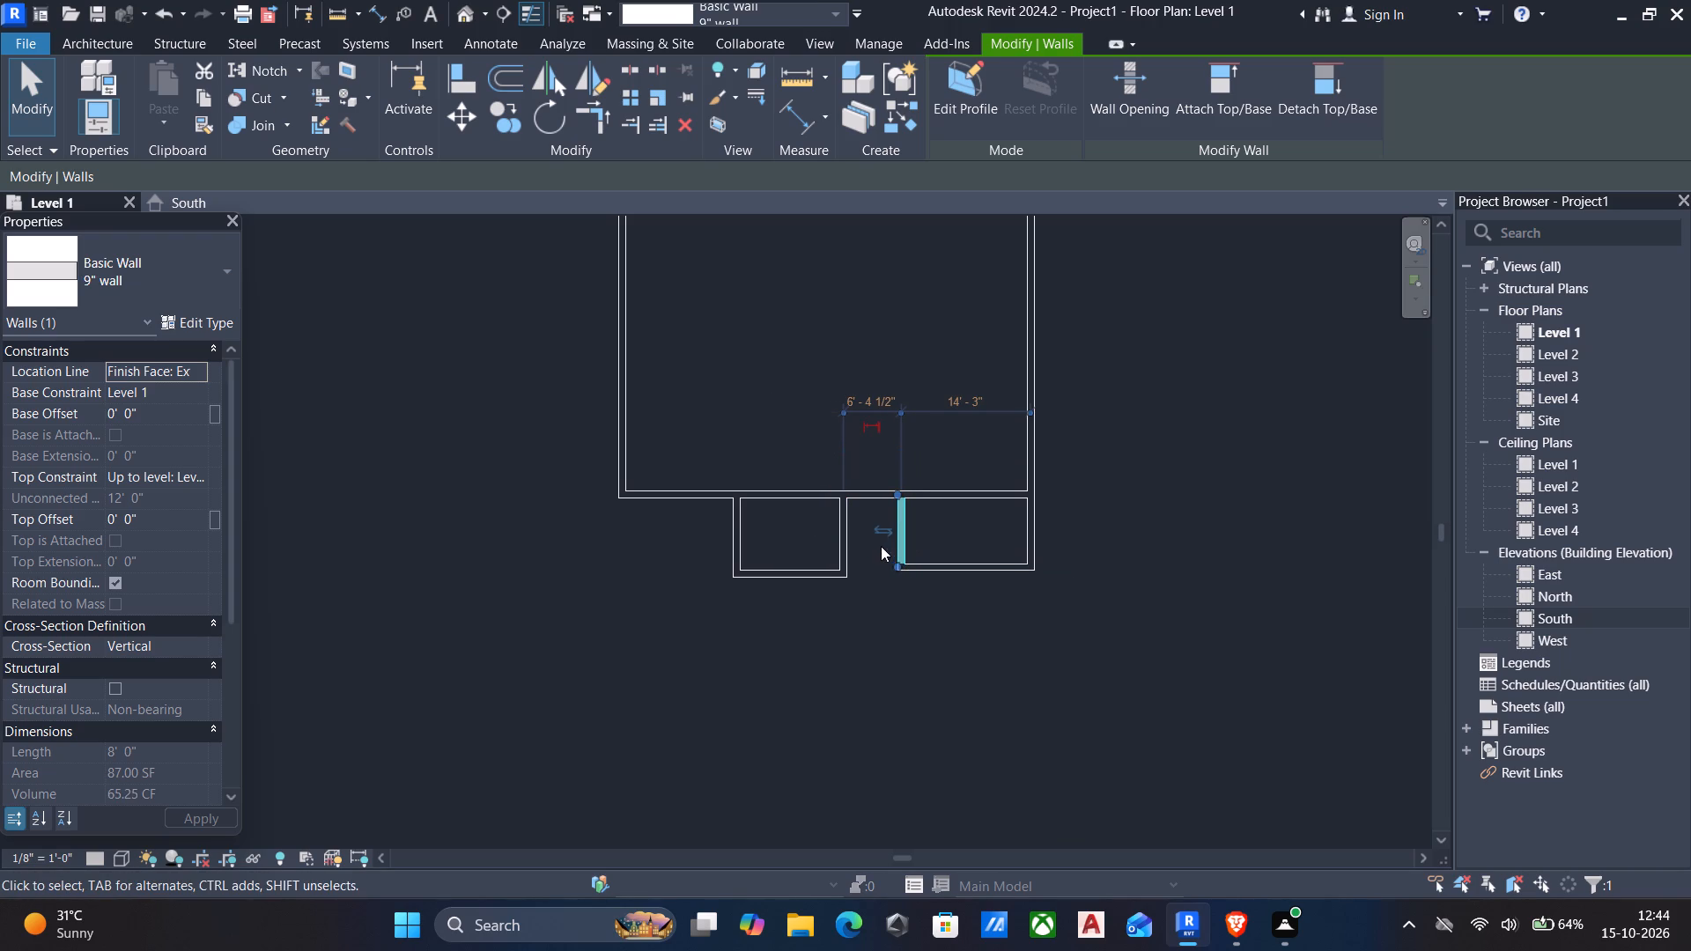
{"action": "key", "text": "Escape"}
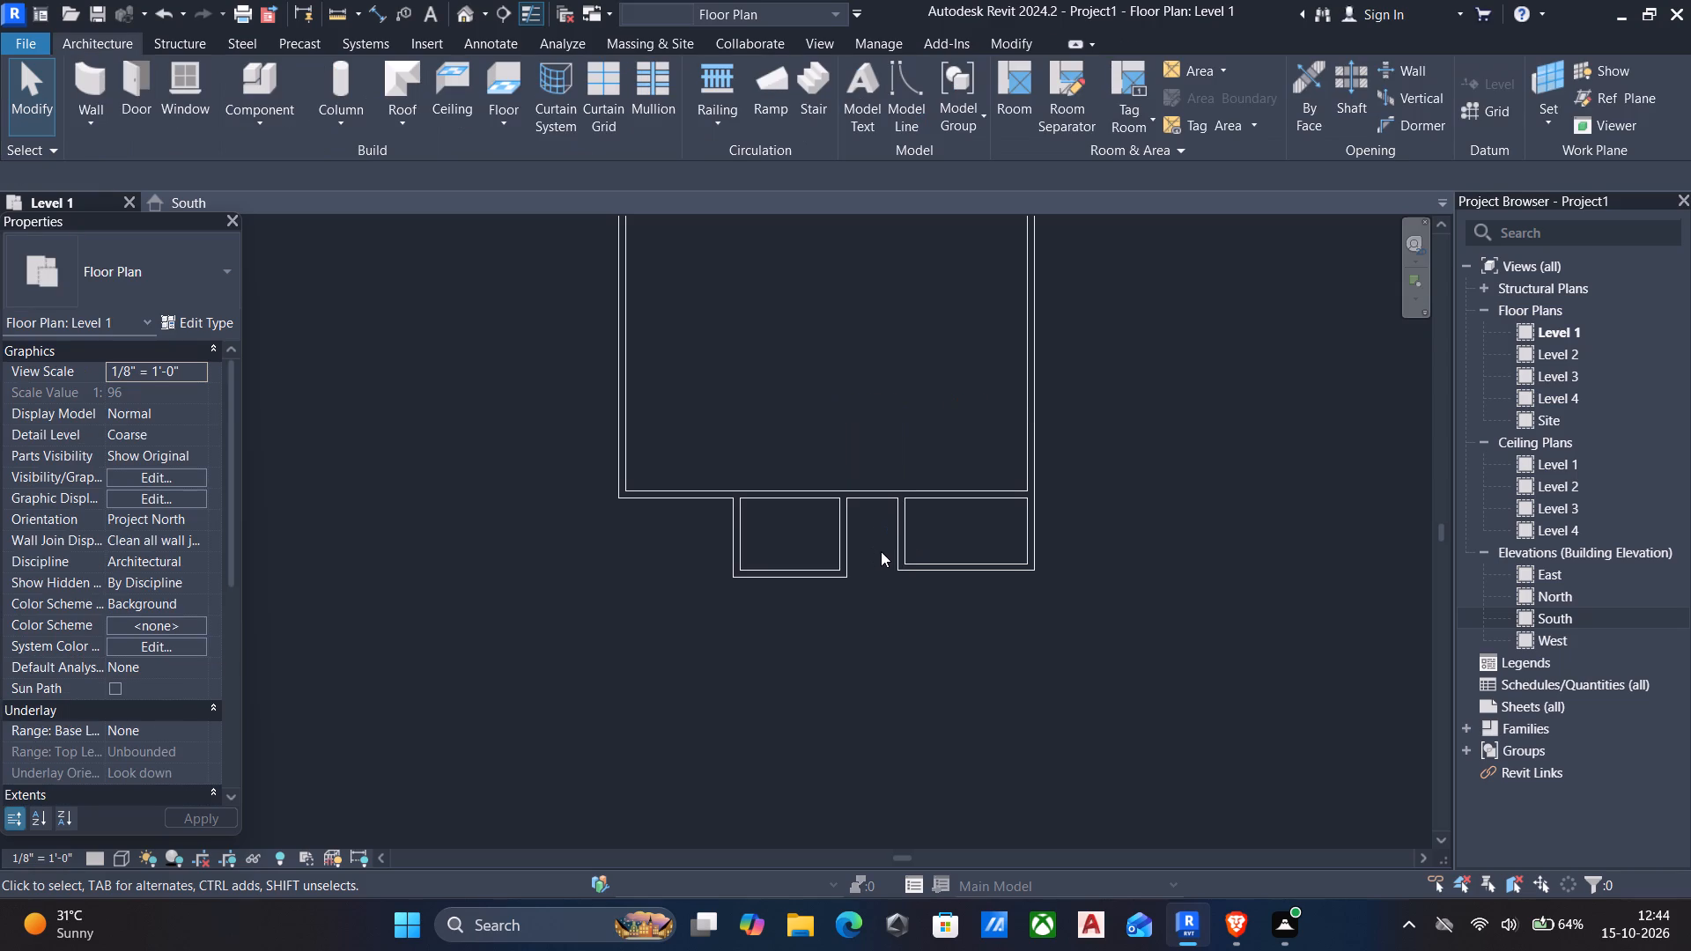
Split the south wall at two points, one within the opening of each projection.
{"action": "type", "text": "sl"}
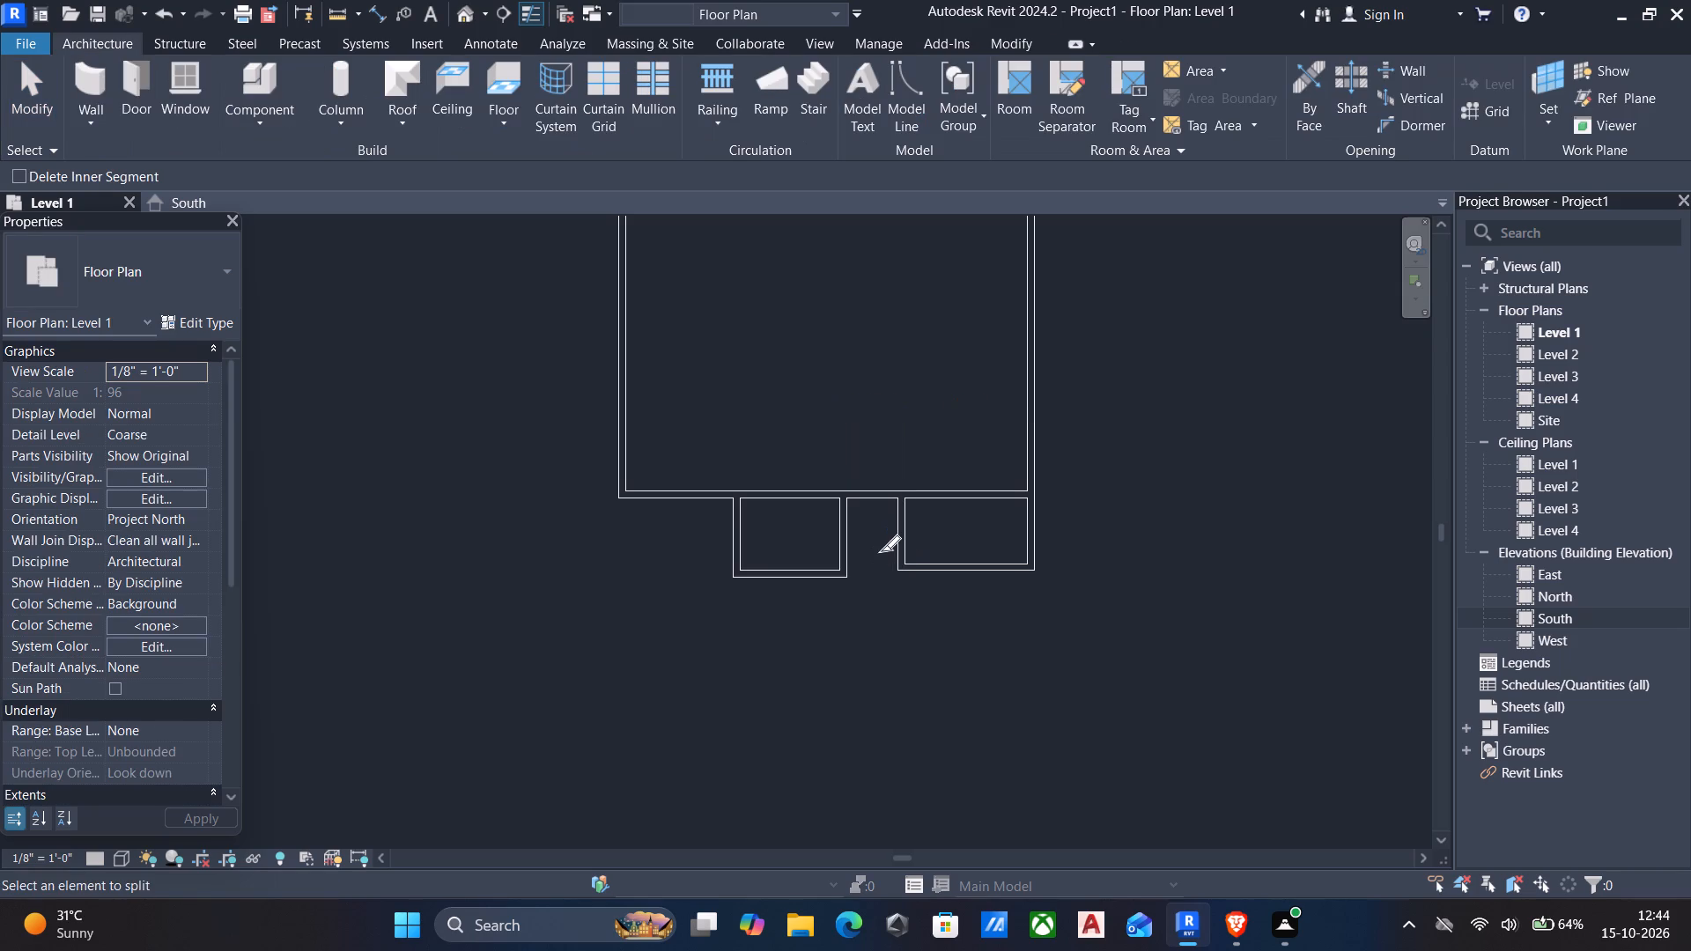
{"action": "left_click", "coordinate": [805, 495]}
{"action": "left_click", "coordinate": [993, 497]}
{"action": "key", "text": "Escape"}
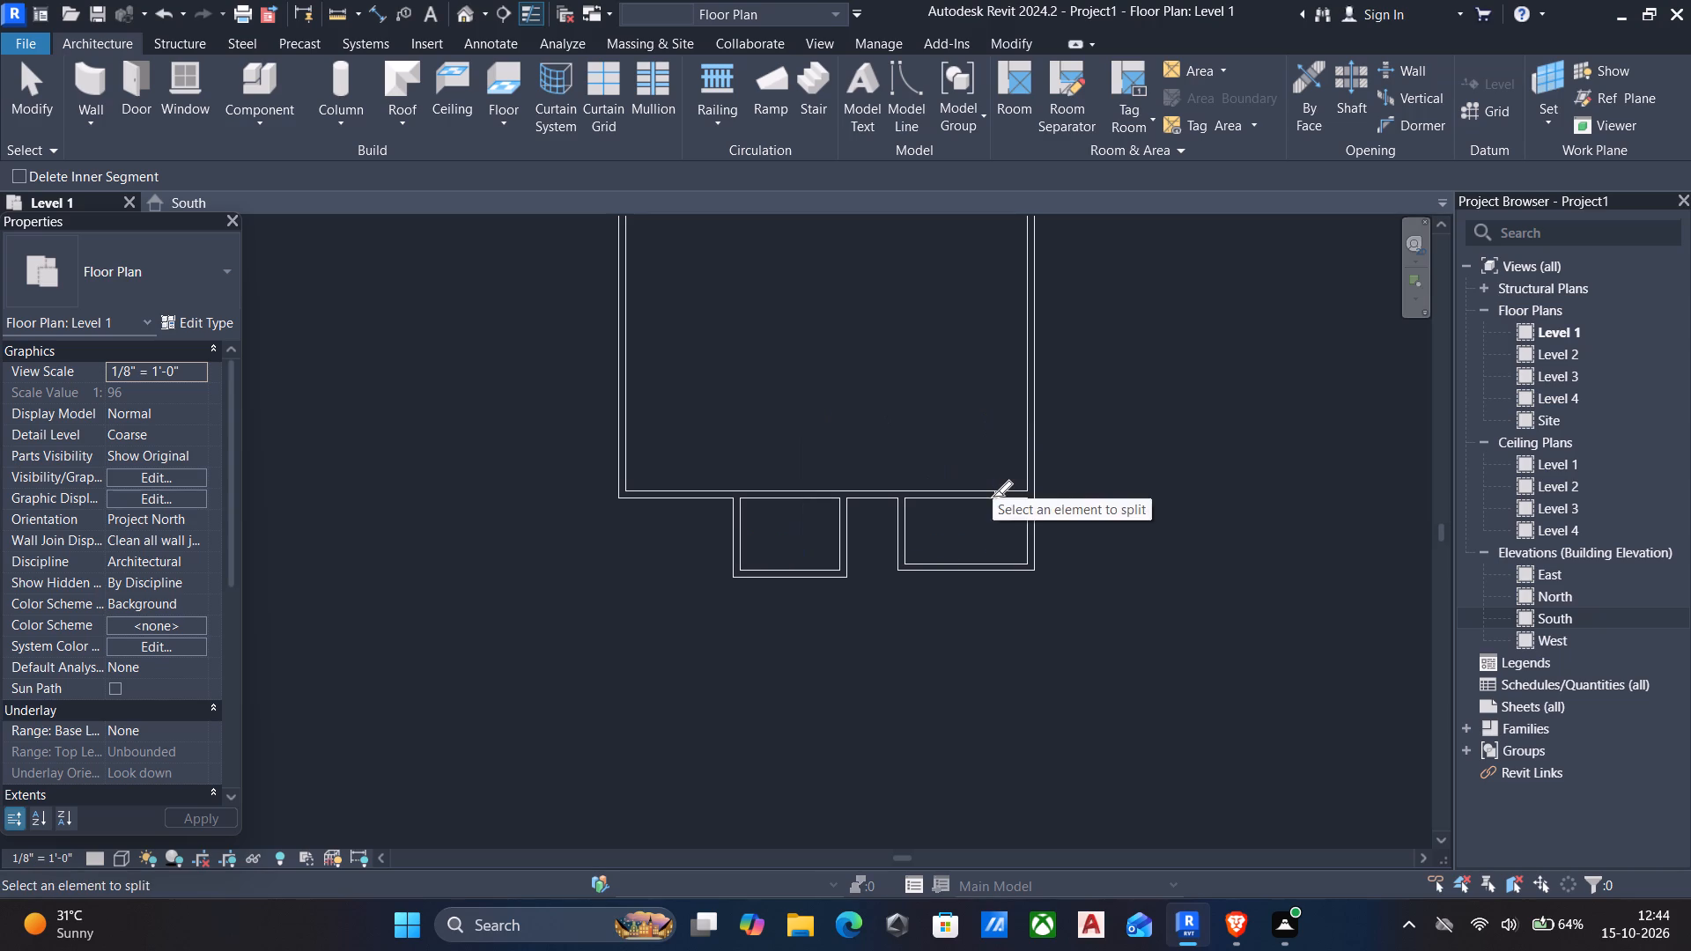
{"action": "key", "text": "Escape"}
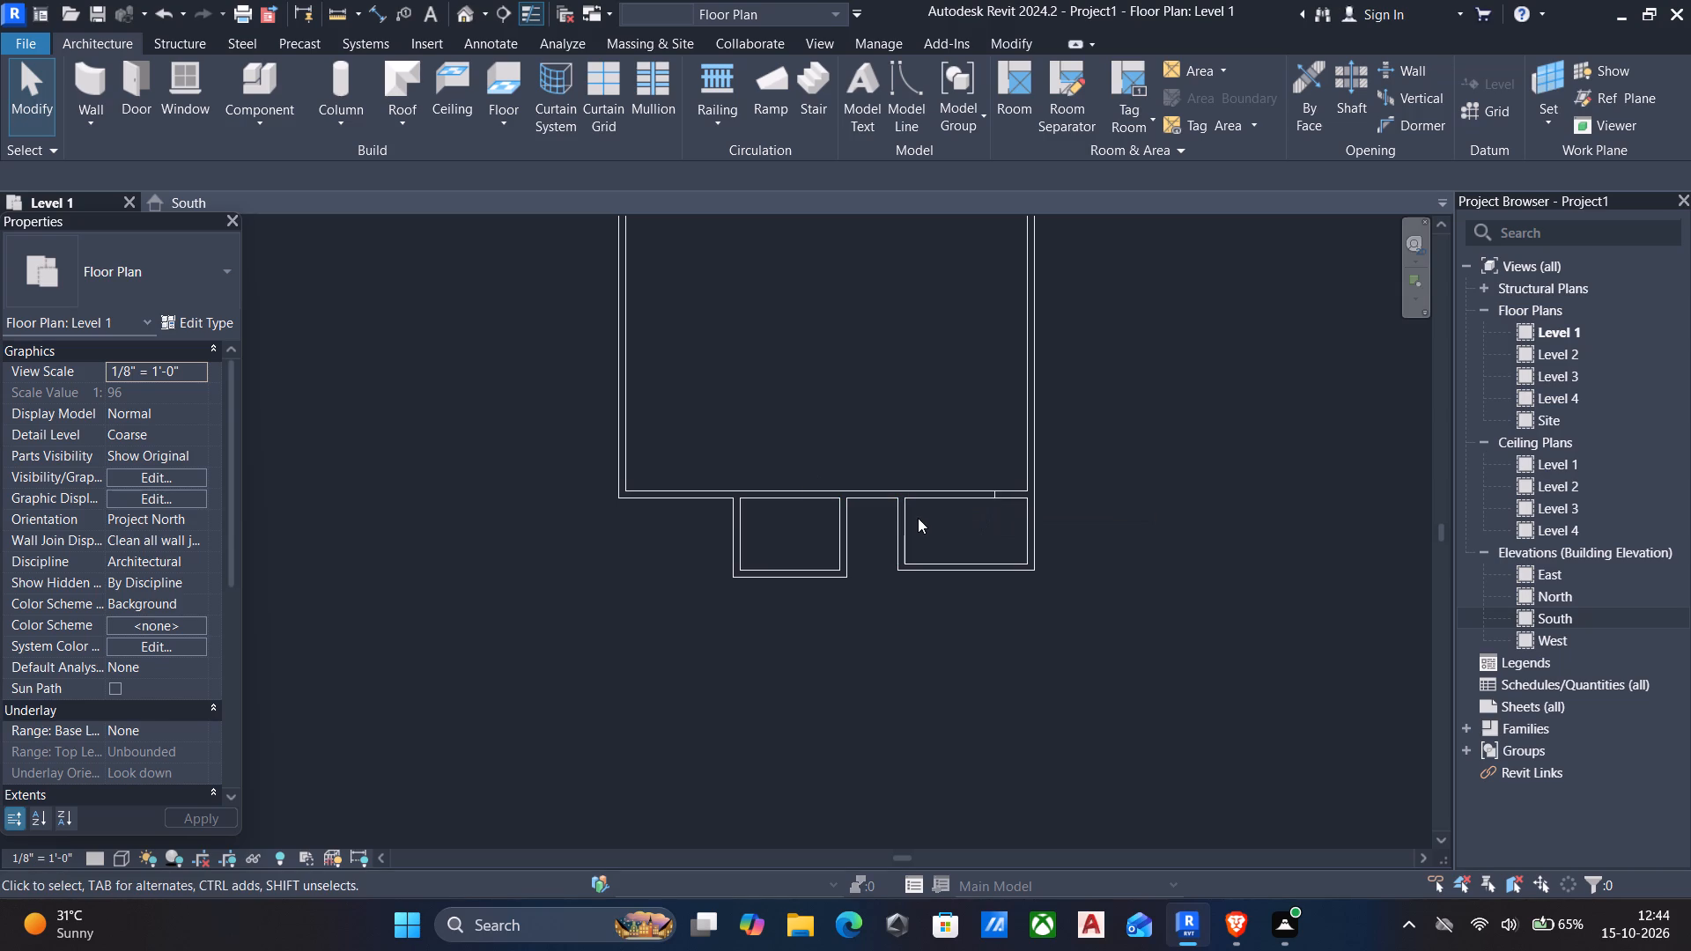
Trim the split south wall segments to corners with both side walls of the first projection and the second projection's west wall.
{"action": "type", "text": "tr"}
{"action": "left_click", "coordinate": [870, 494]}
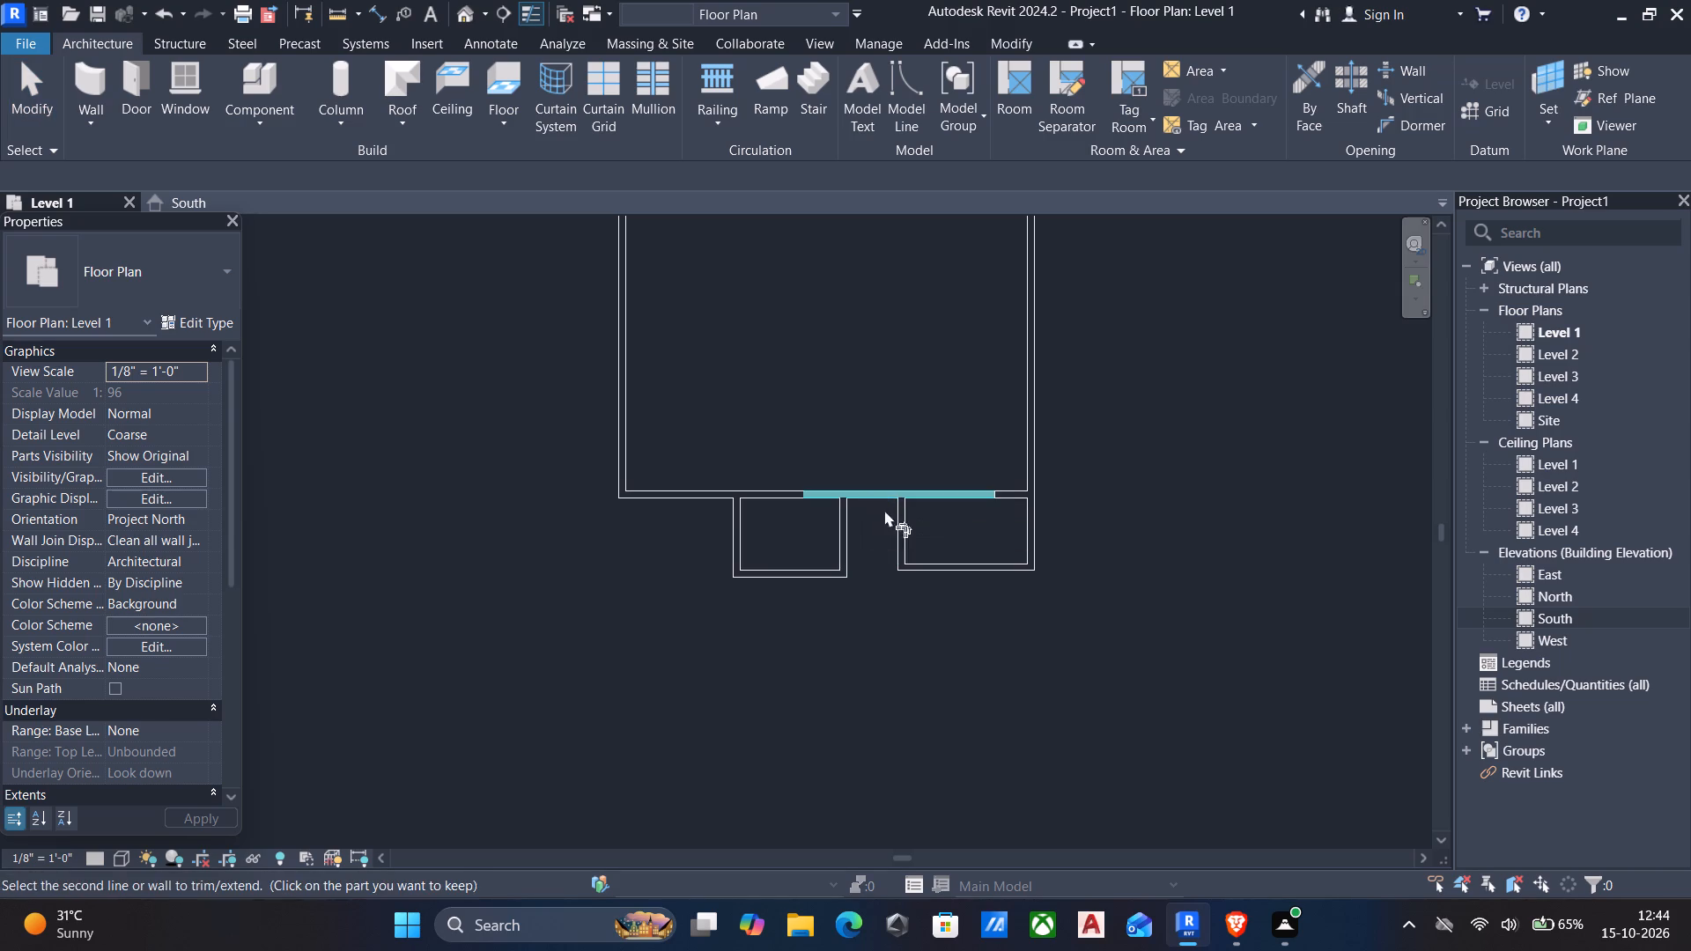
{"action": "left_click", "coordinate": [902, 527]}
{"action": "left_click", "coordinate": [854, 485]}
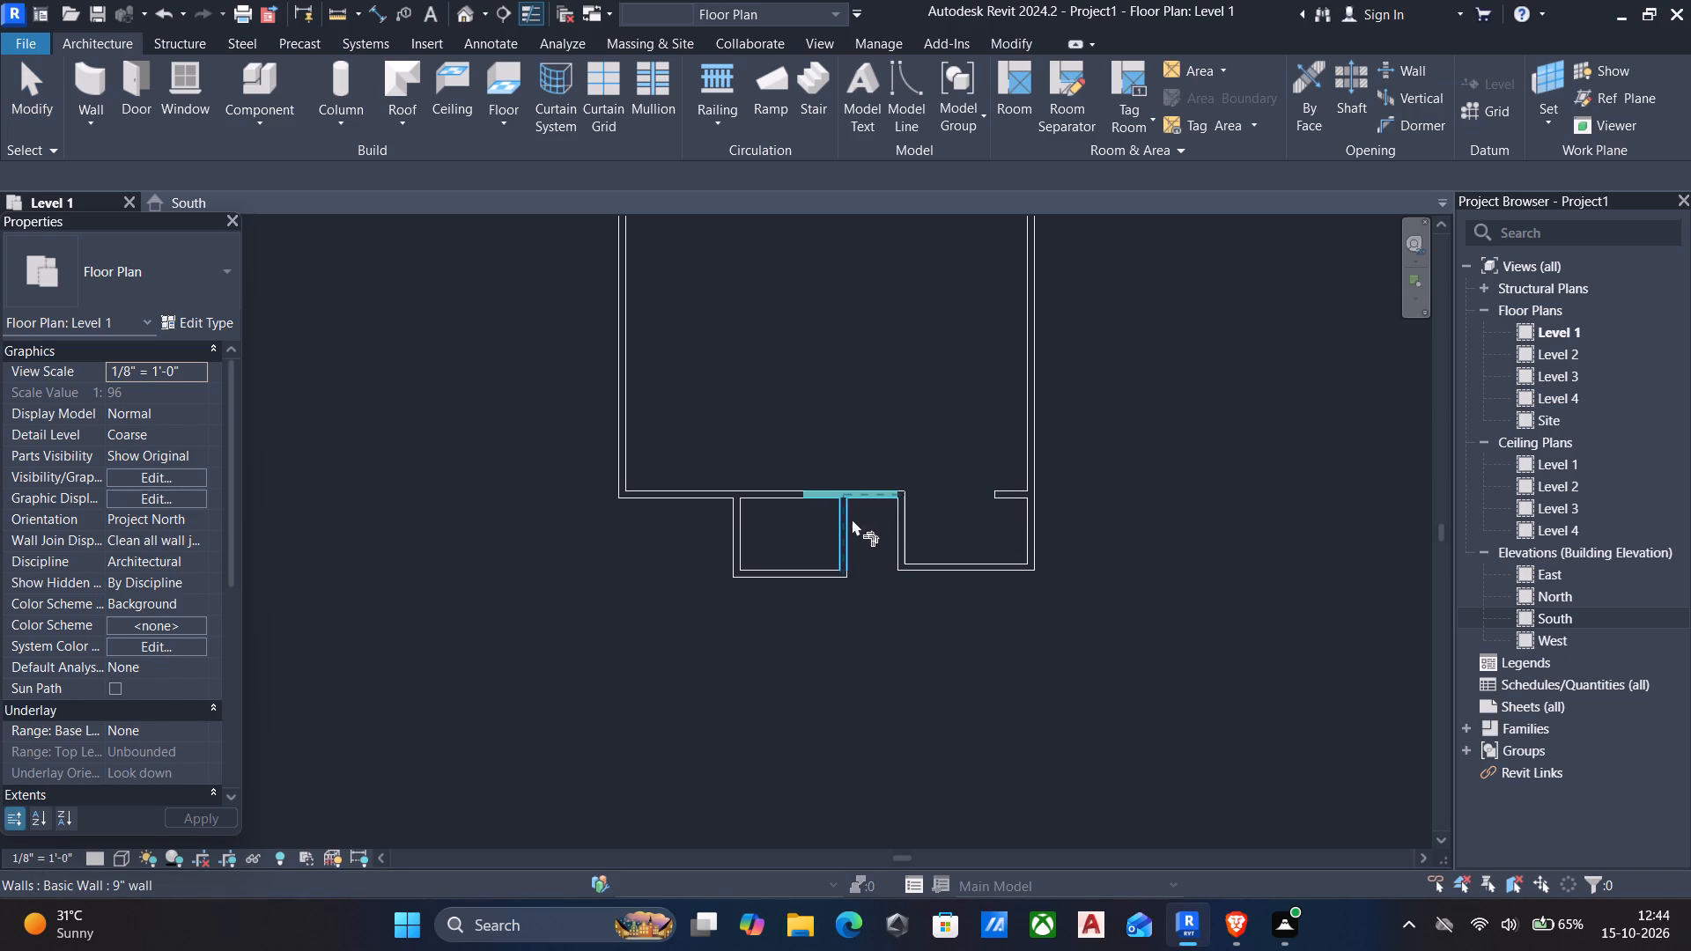
{"action": "left_click", "coordinate": [852, 519]}
{"action": "left_click", "coordinate": [680, 501]}
{"action": "left_click", "coordinate": [735, 529]}
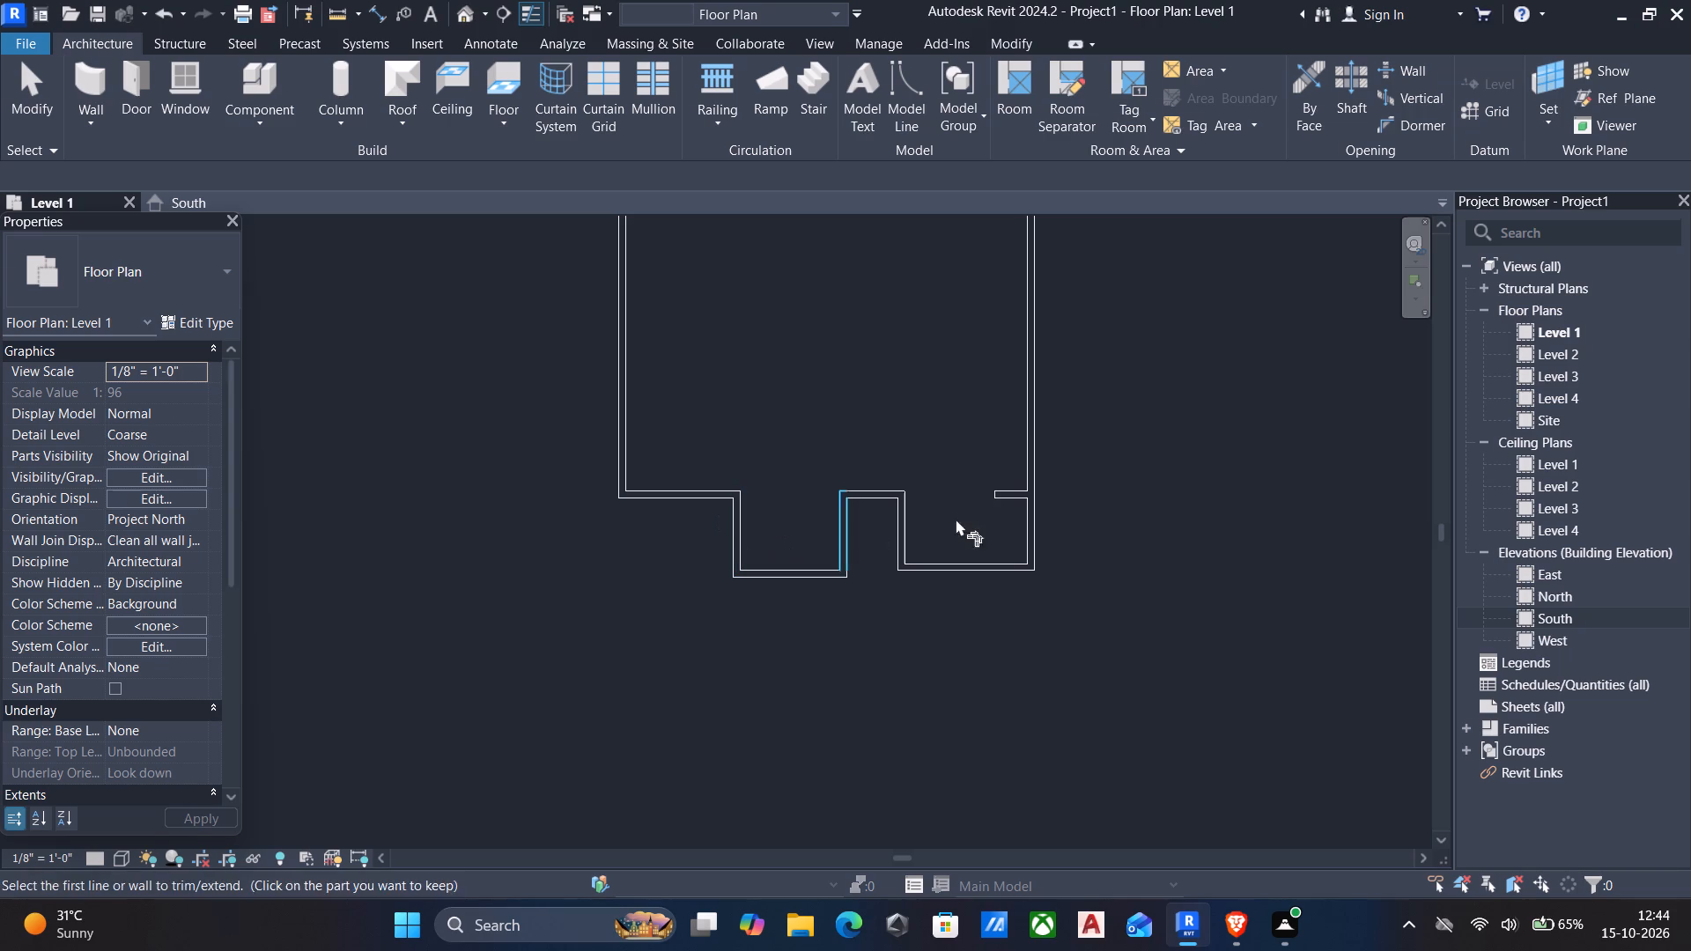
{"action": "key", "text": "Escape"}
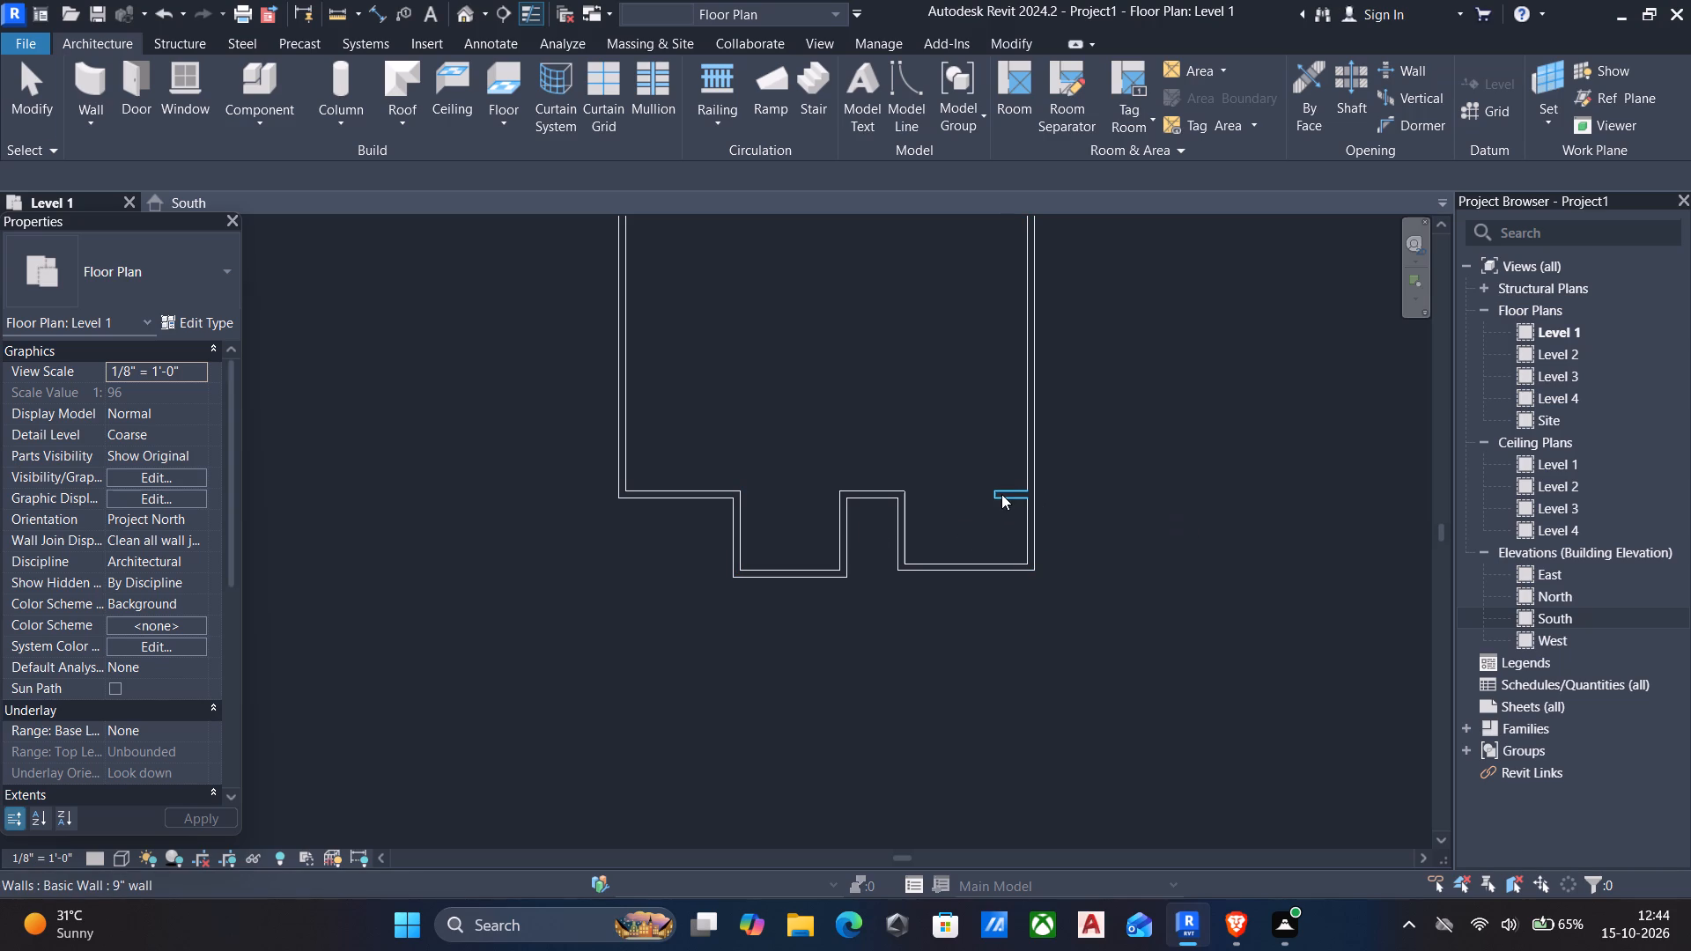
Delete the leftover south wall stub inside the east wall at the opening of the second projection.
{"action": "left_click", "coordinate": [1001, 494]}
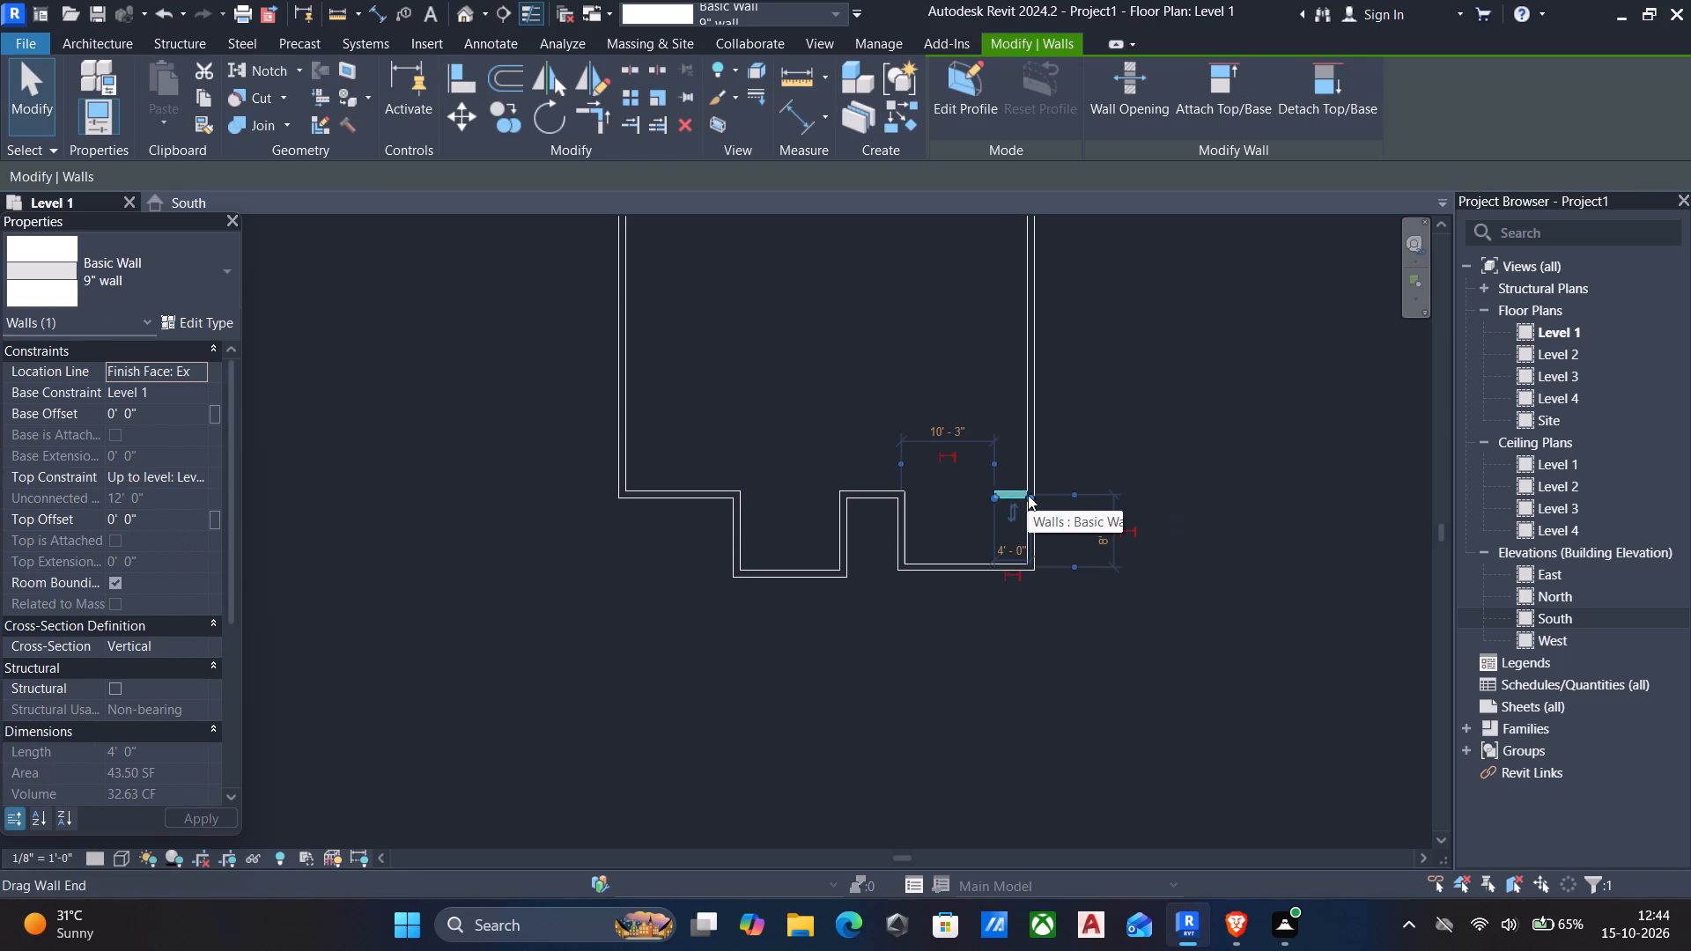
{"action": "key", "text": "Delete"}
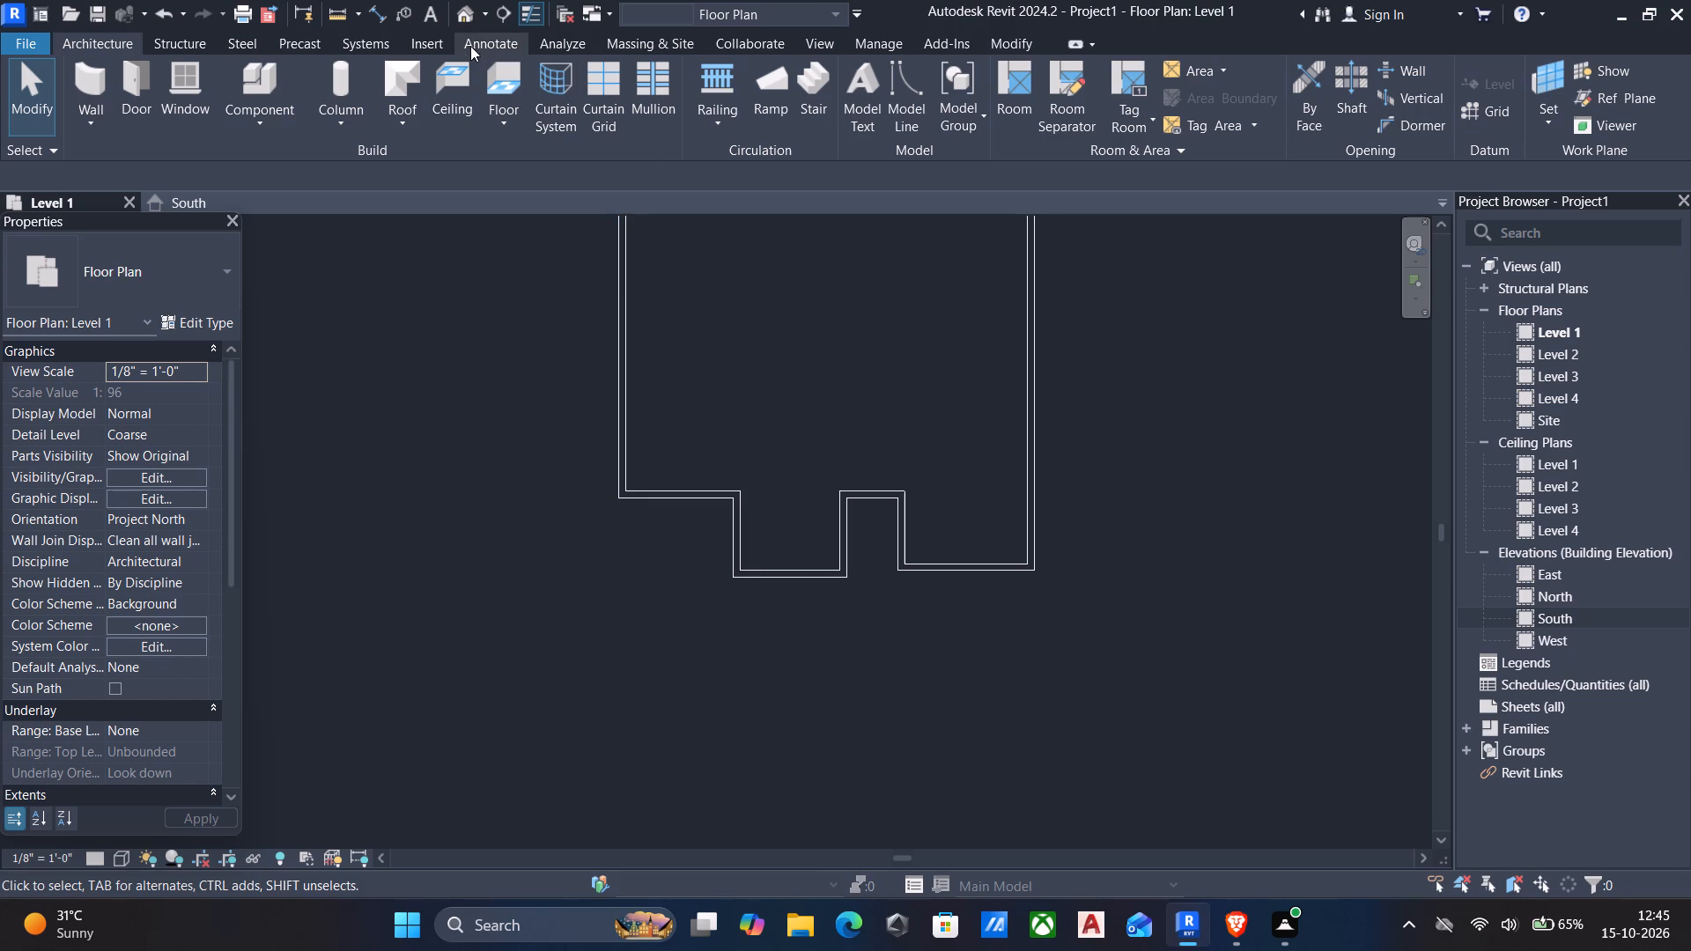
Open the default 3D view and set its detail level to Coarse and its visual style to Shaded.
{"action": "left_click", "coordinate": [466, 13]}
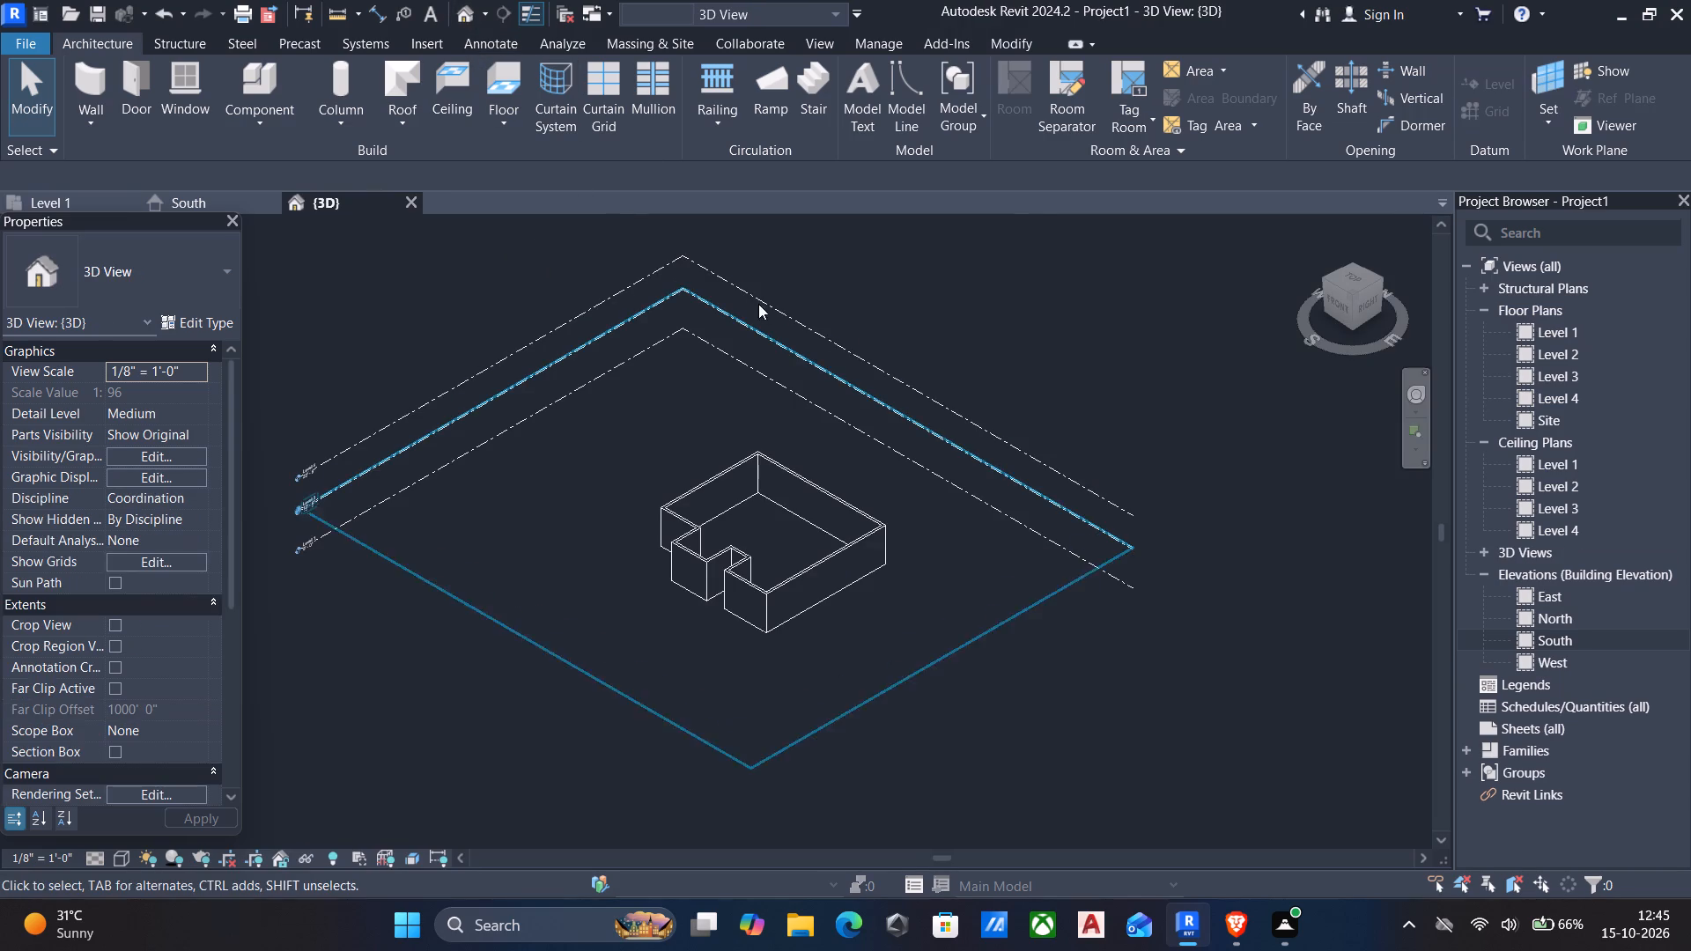
{"action": "left_click", "coordinate": [92, 861]}
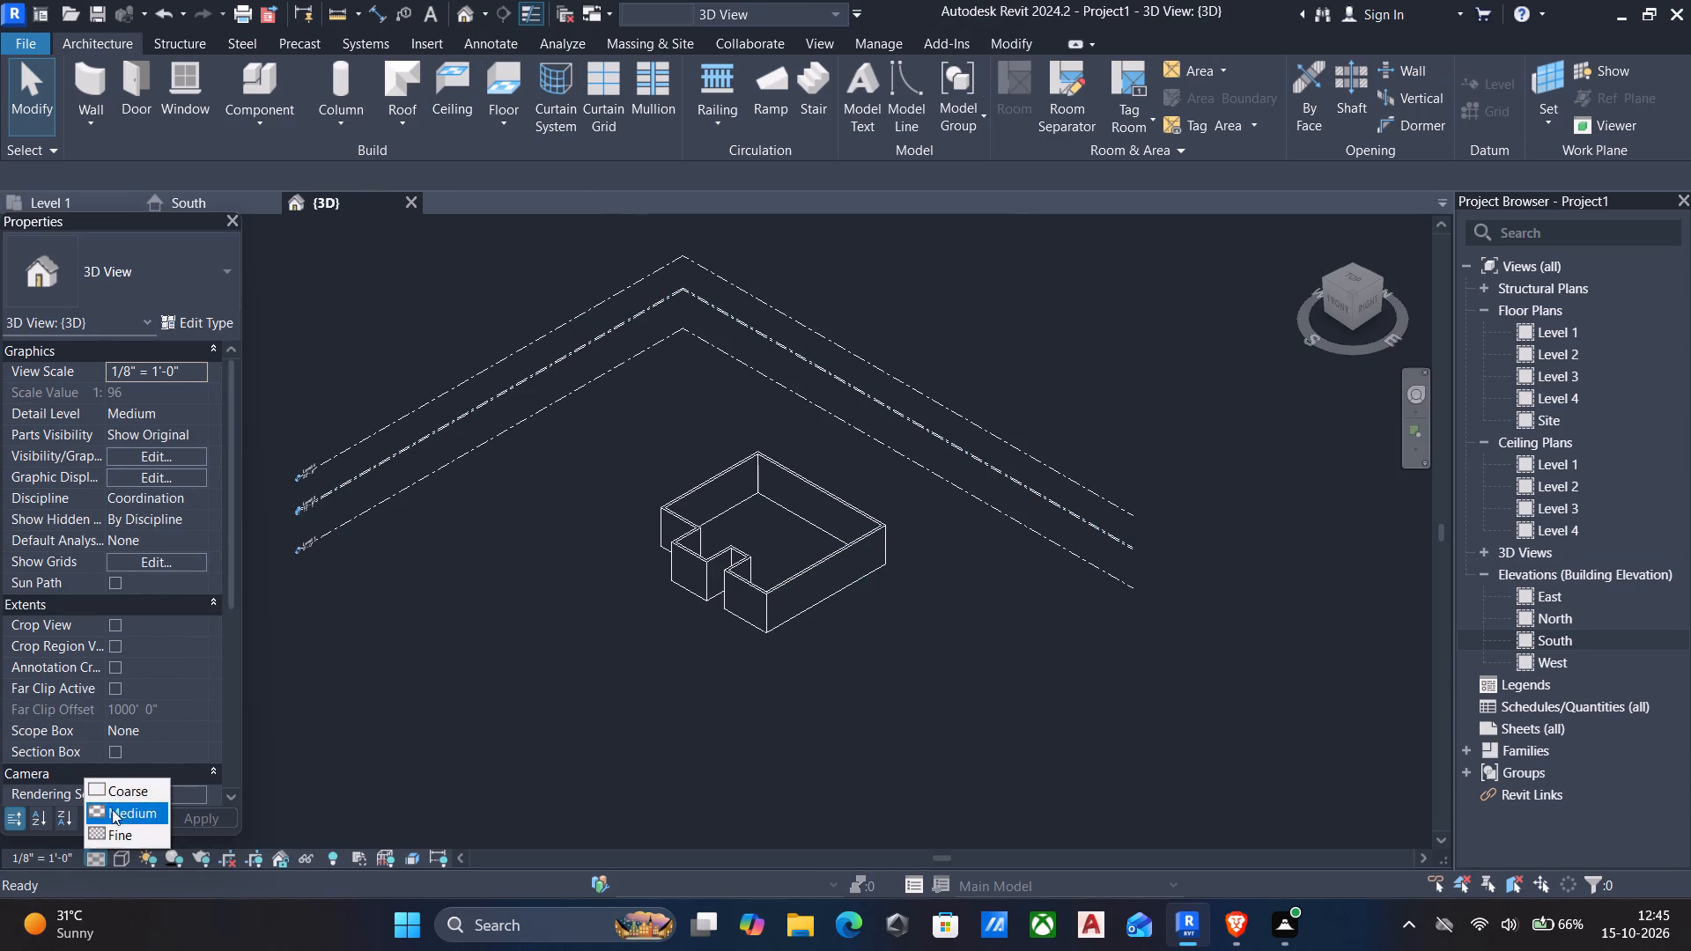
{"action": "left_click", "coordinate": [109, 797]}
{"action": "left_click", "coordinate": [121, 848]}
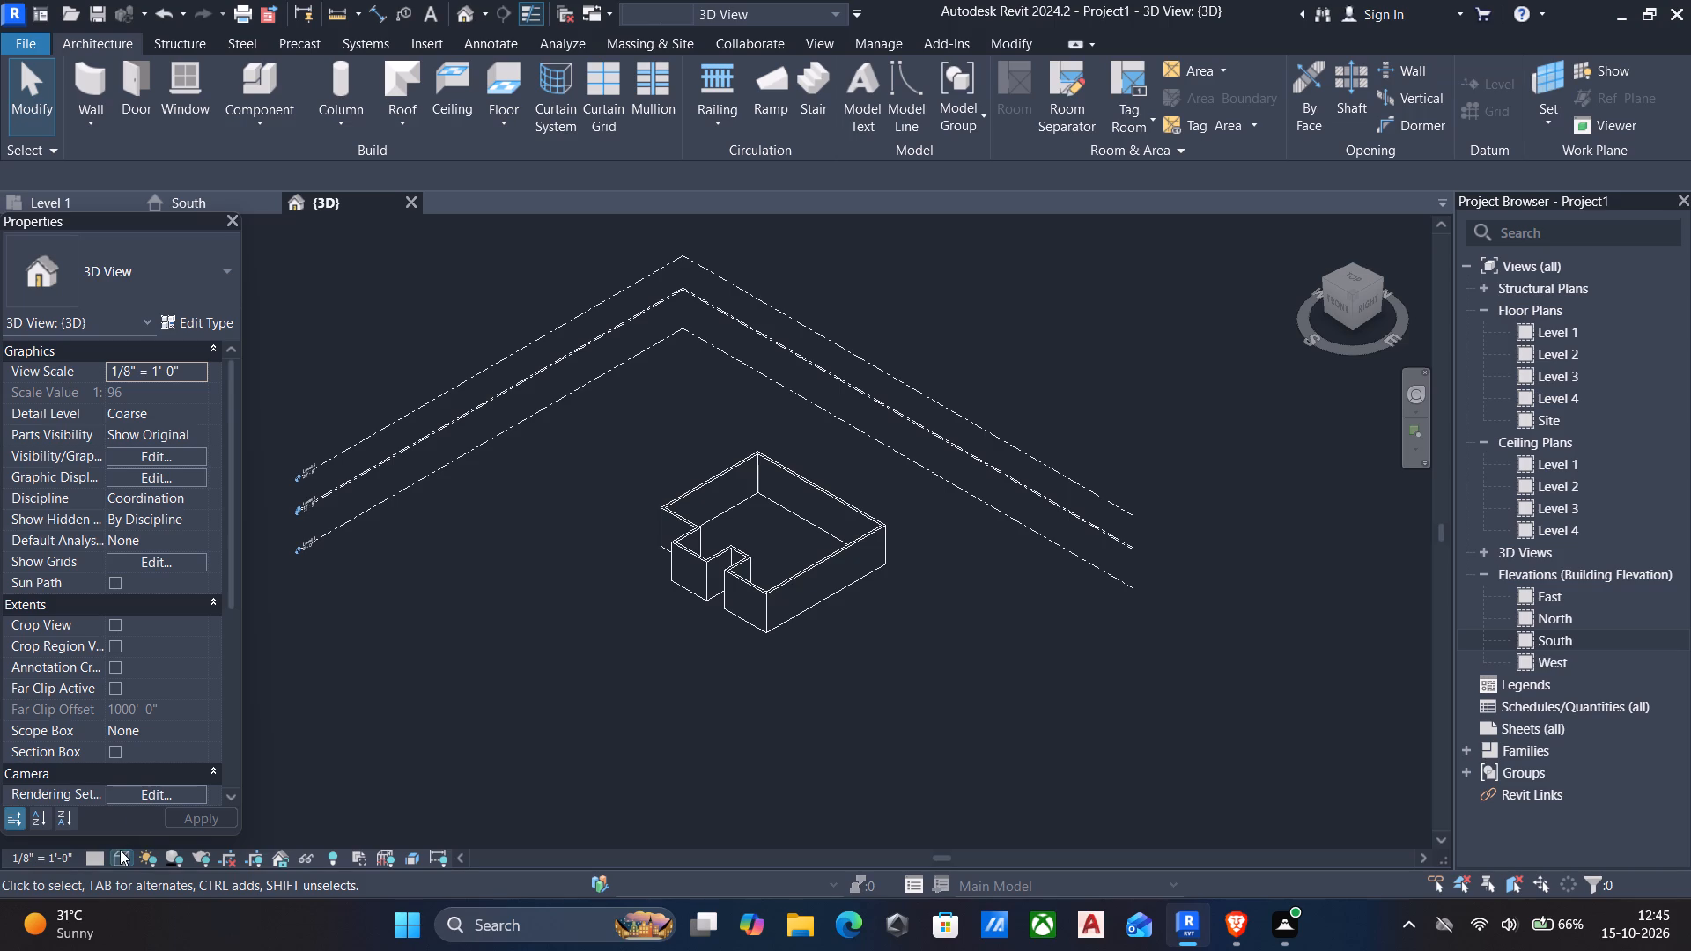
{"action": "left_click", "coordinate": [120, 853]}
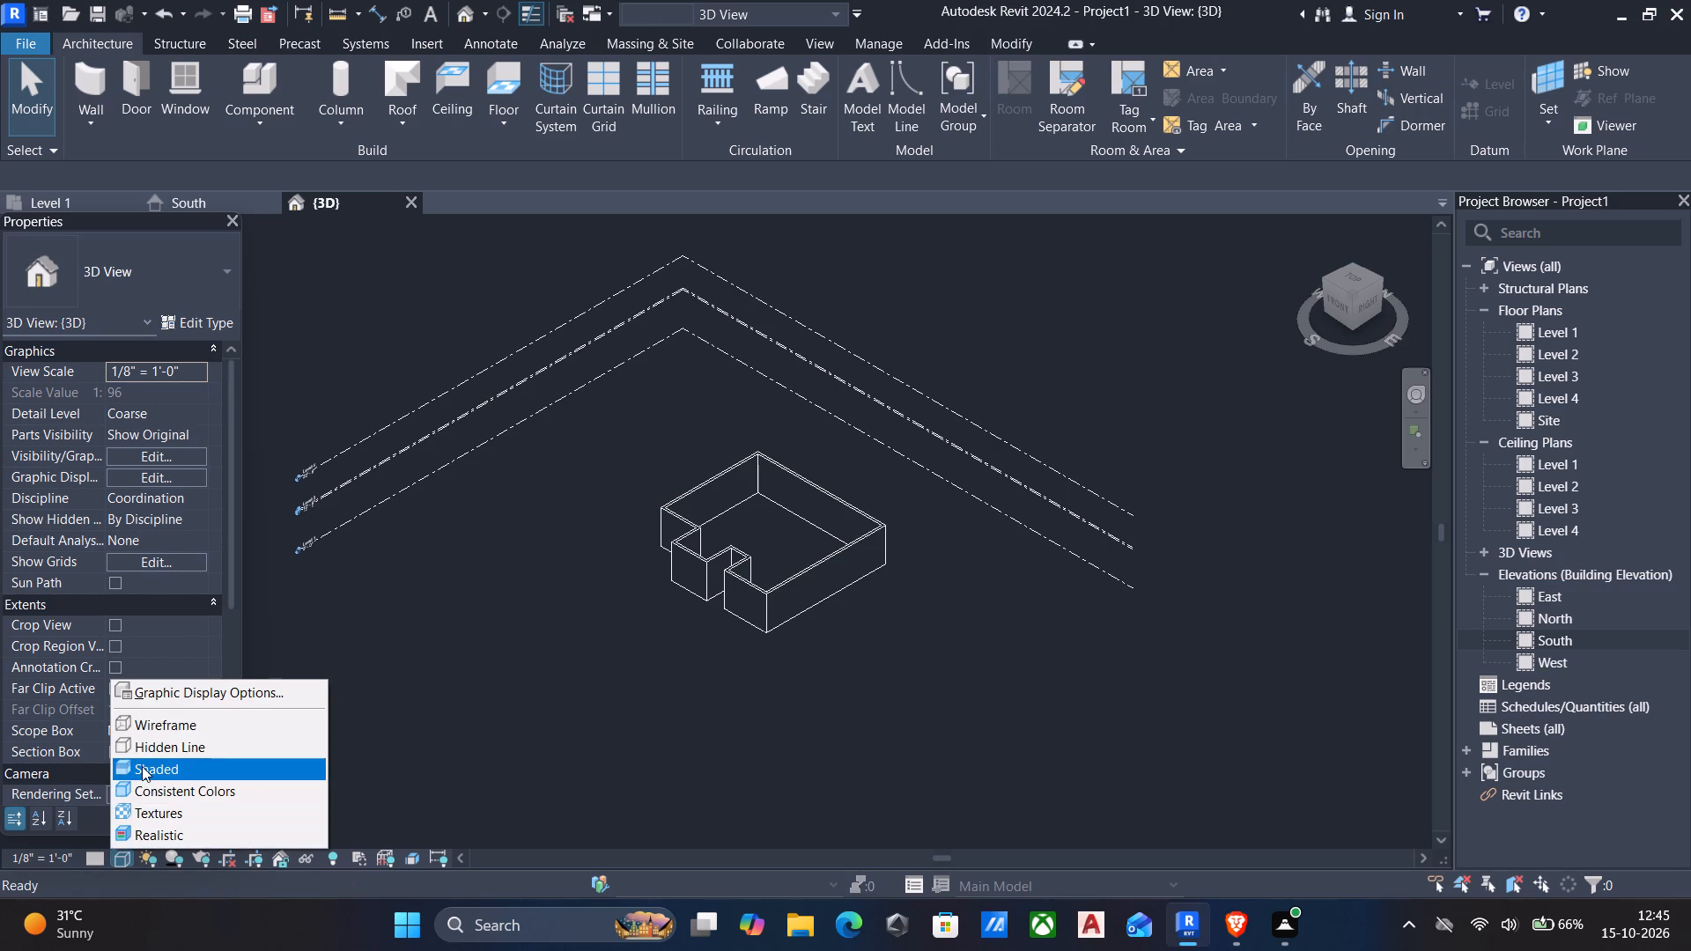
{"action": "left_click", "coordinate": [142, 766]}
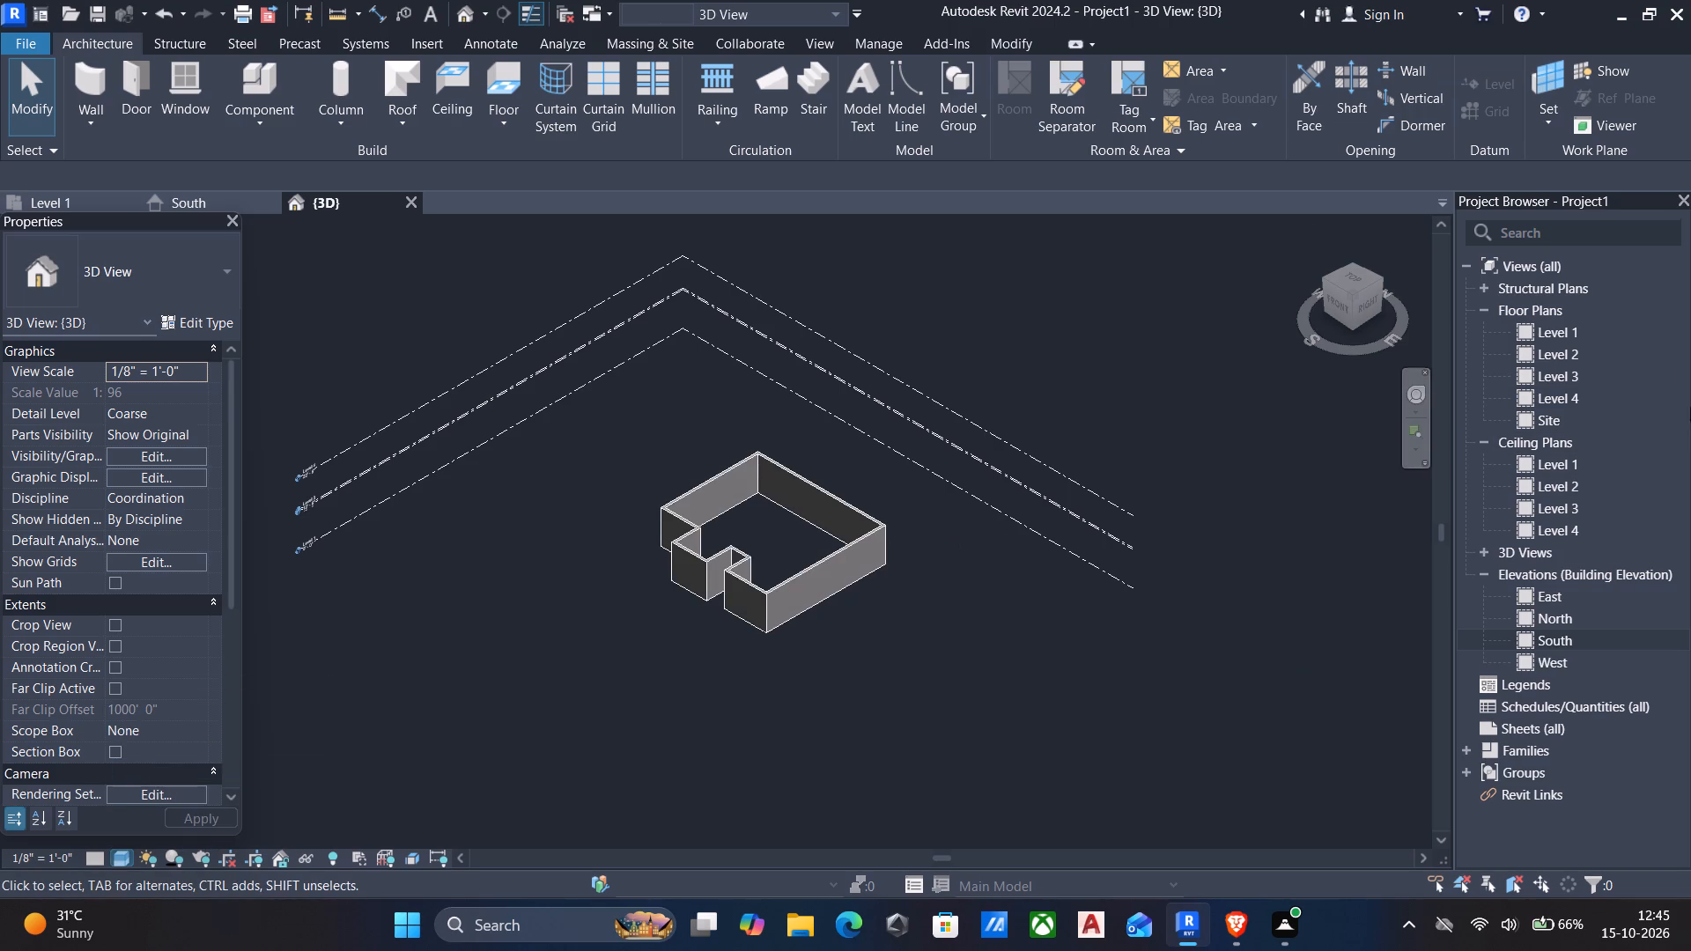
Start an architectural floor on the Level 1 plan and duplicate the Generic - 12" floor type as 6" GF.
{"action": "double_click", "coordinate": [1571, 340]}
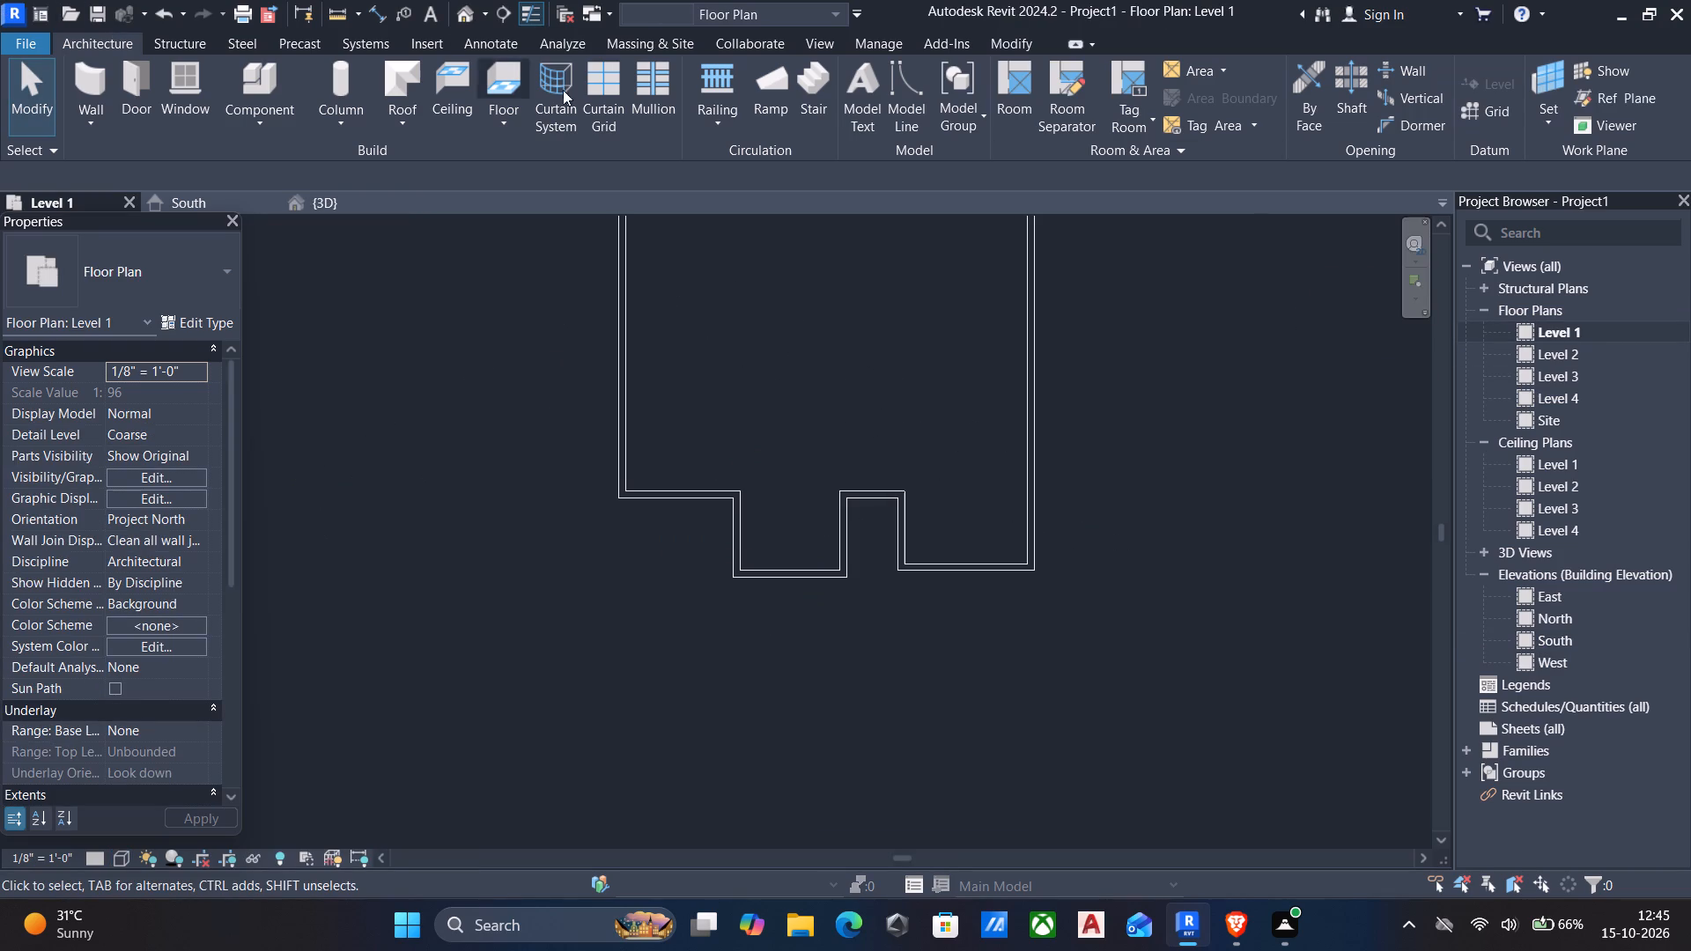
{"action": "left_click", "coordinate": [497, 118]}
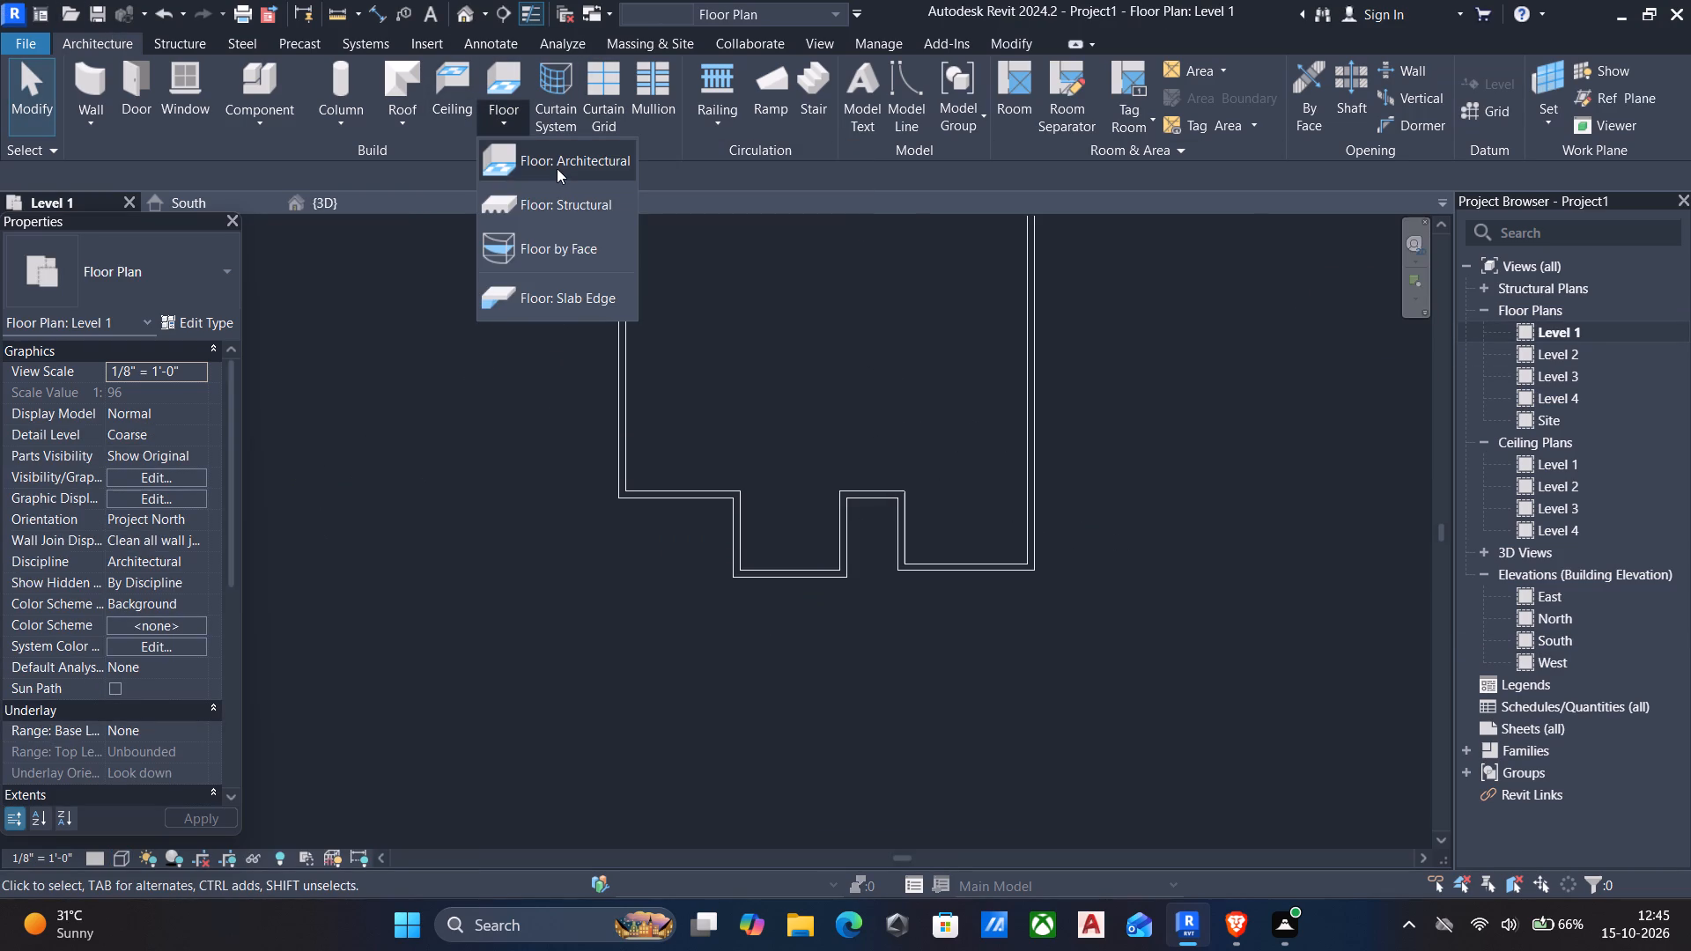
{"action": "left_click", "coordinate": [550, 166]}
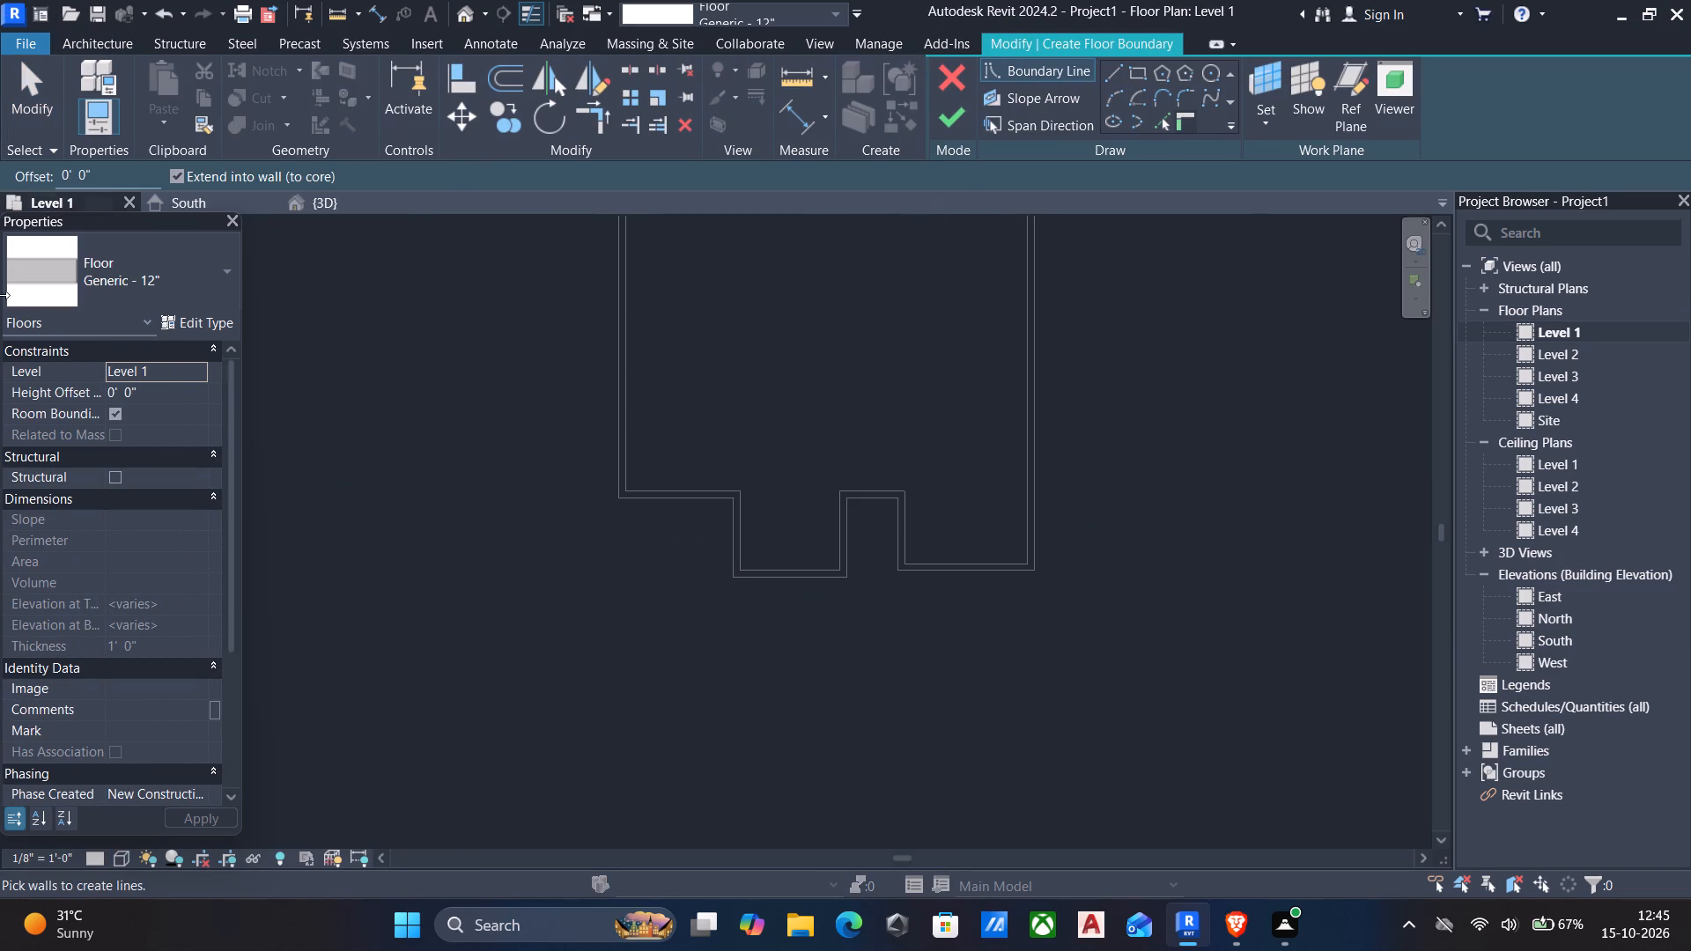
{"action": "left_click", "coordinate": [206, 321]}
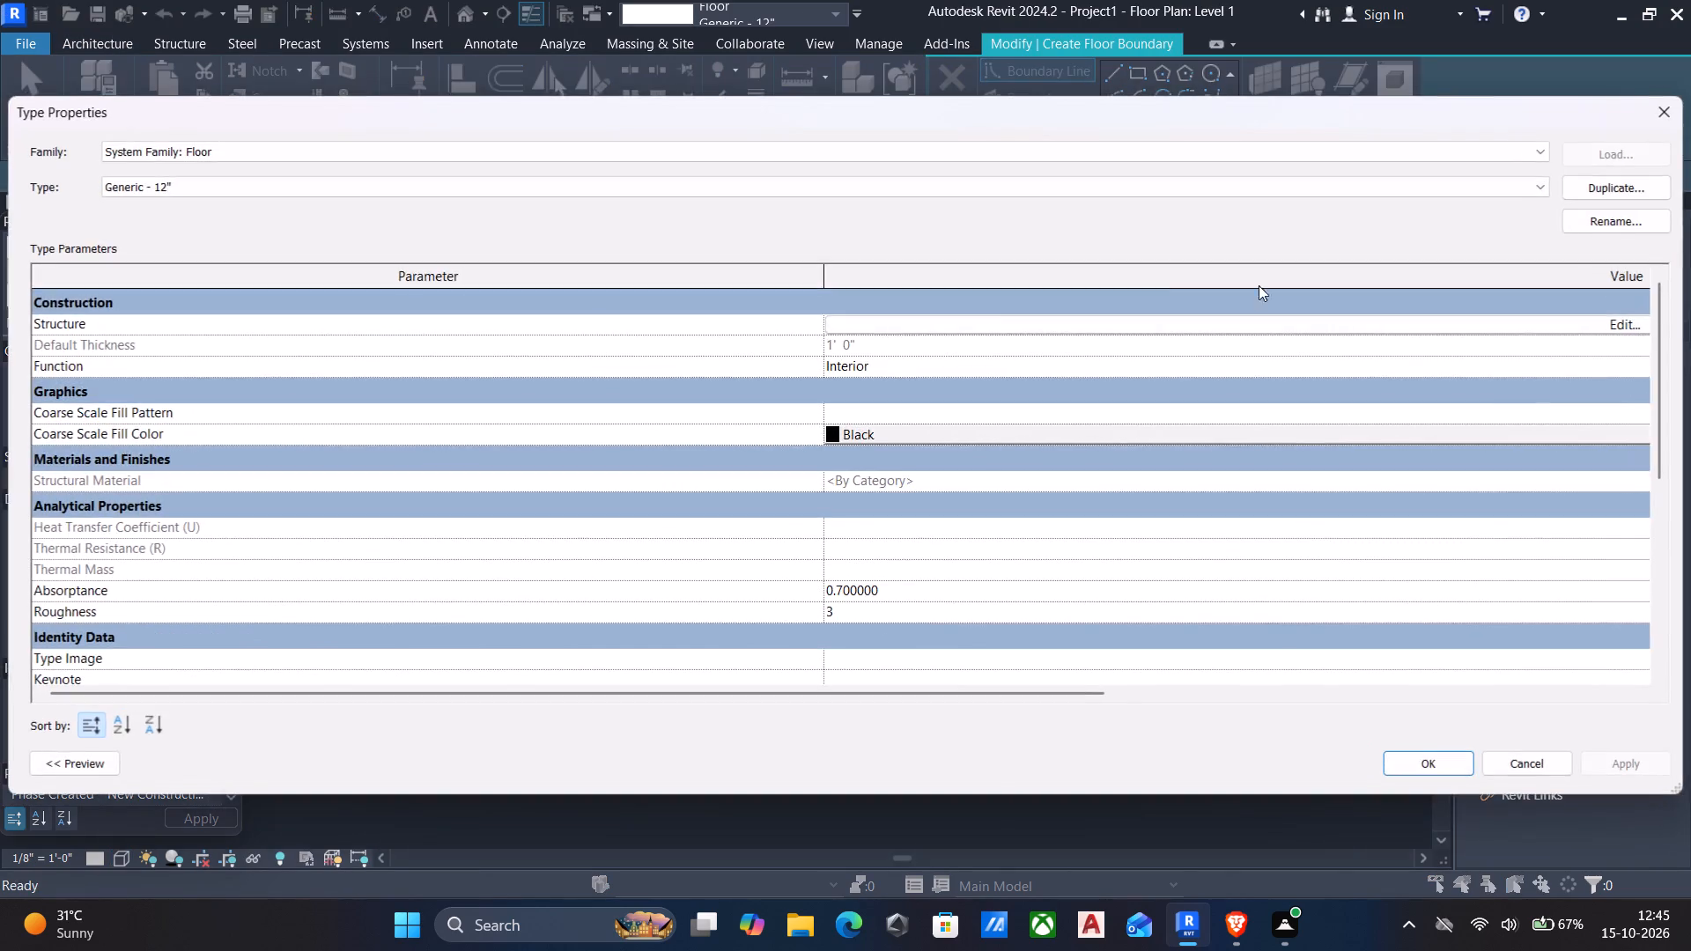
{"action": "left_click", "coordinate": [1613, 180]}
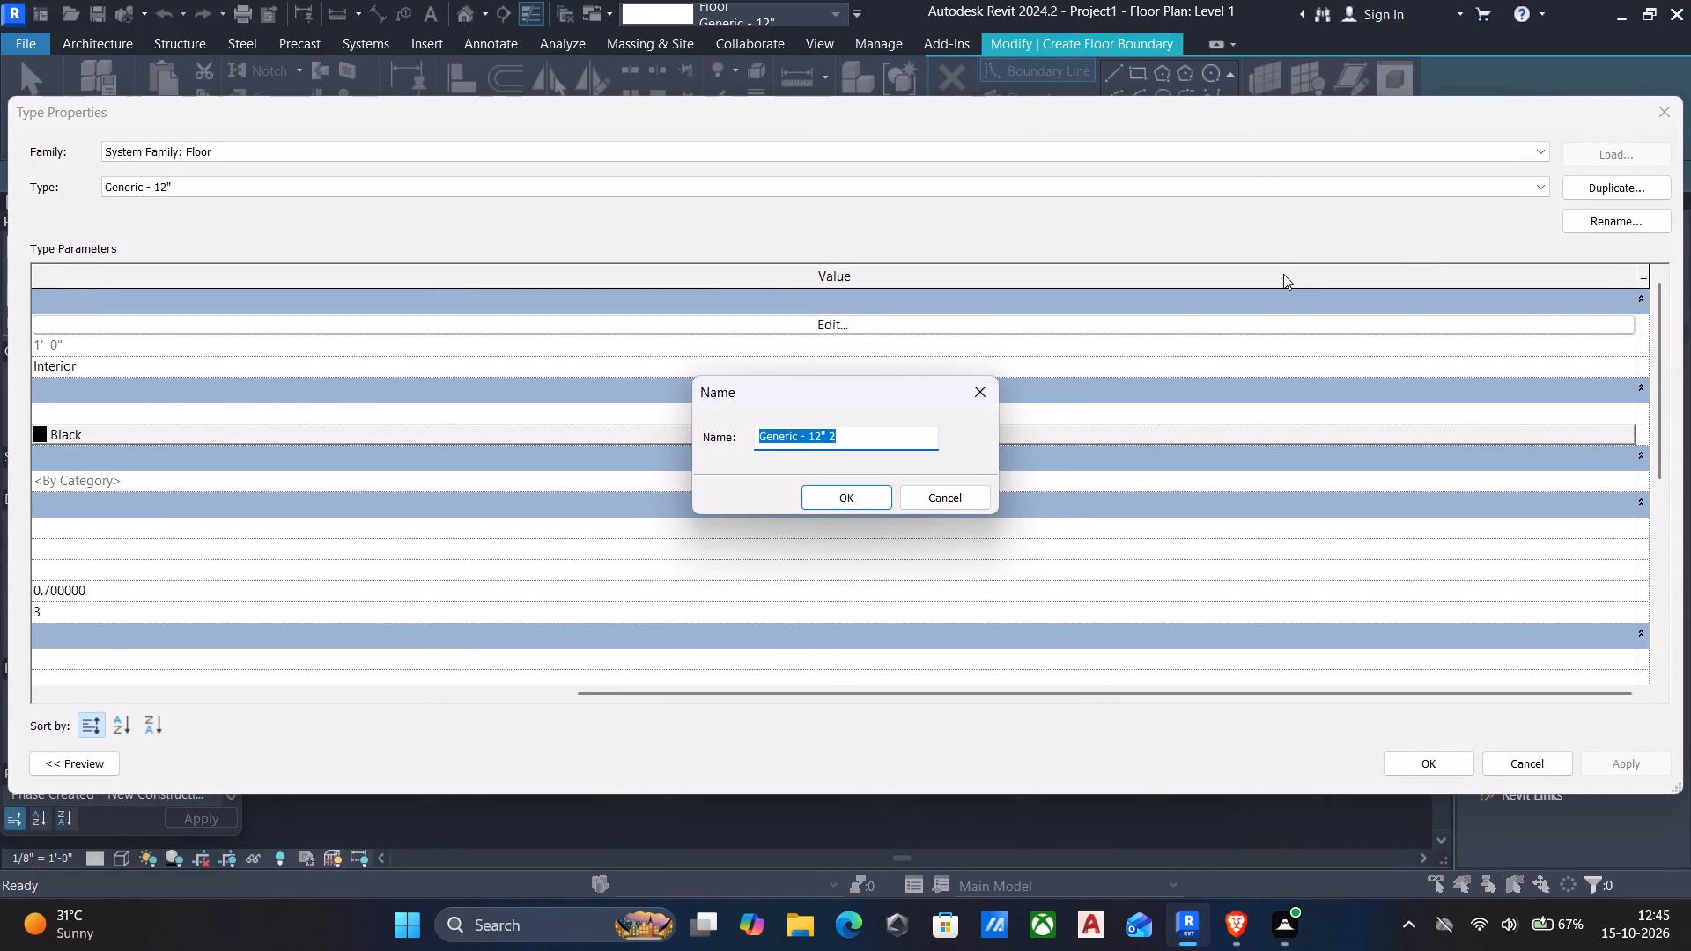
{"action": "key", "text": "BackSpace"}
{"action": "type", "text": "6\""}
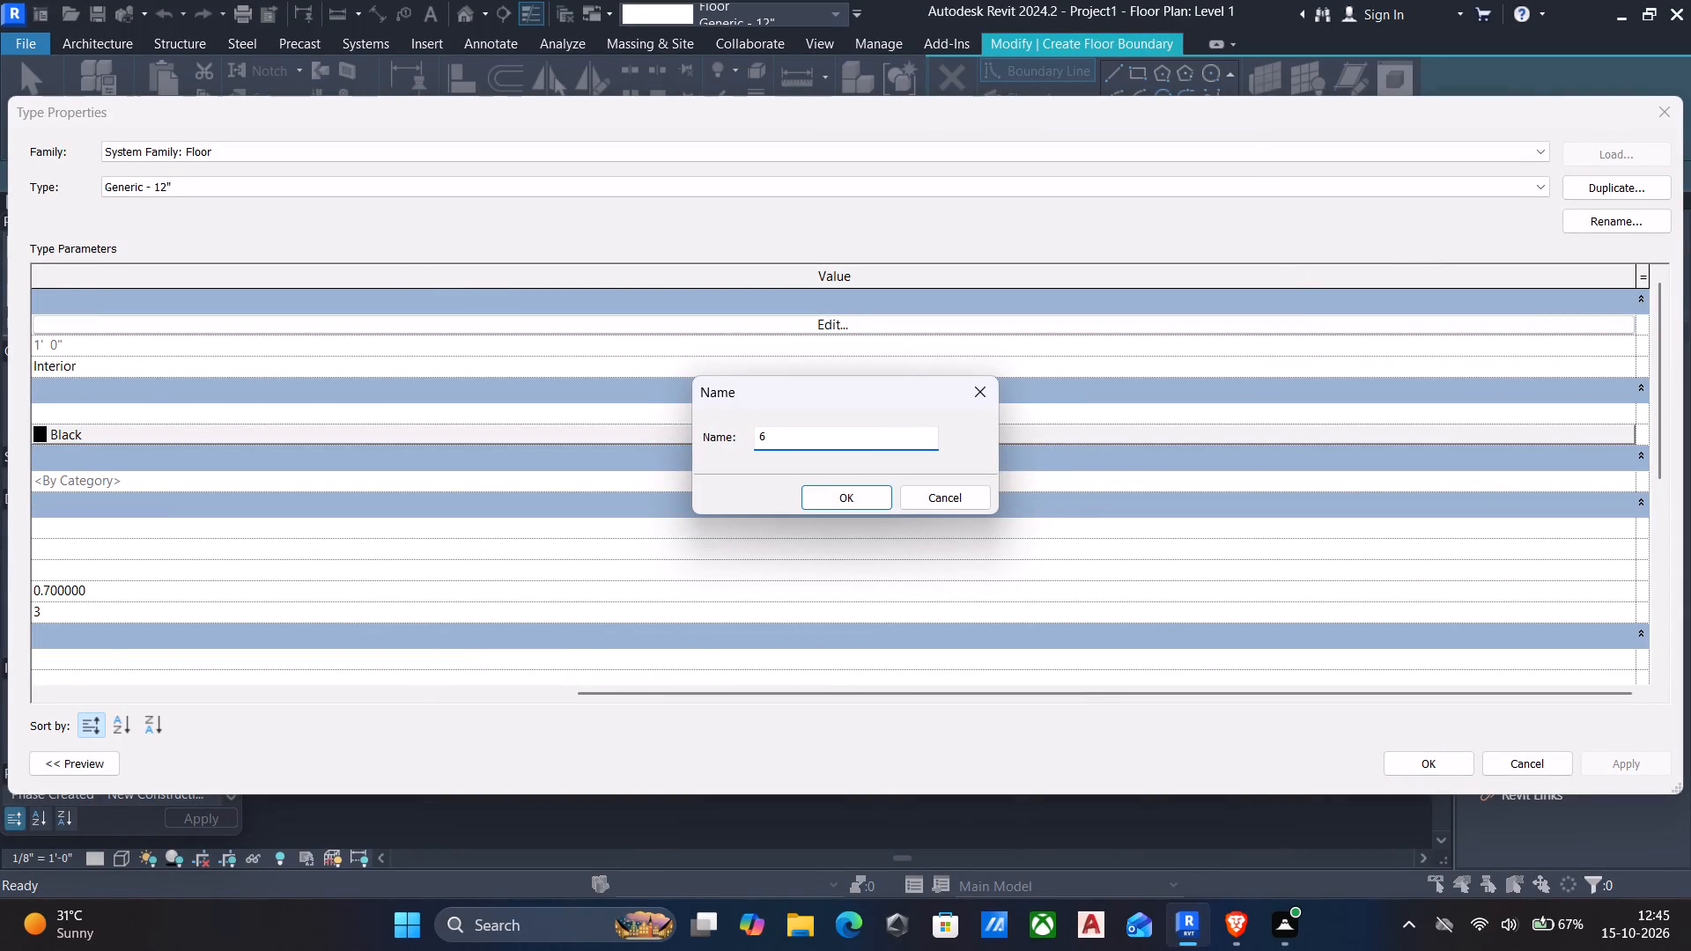
{"action": "key", "text": "space"}
{"action": "type", "text": "GF"}
{"action": "left_click", "coordinate": [834, 495]}
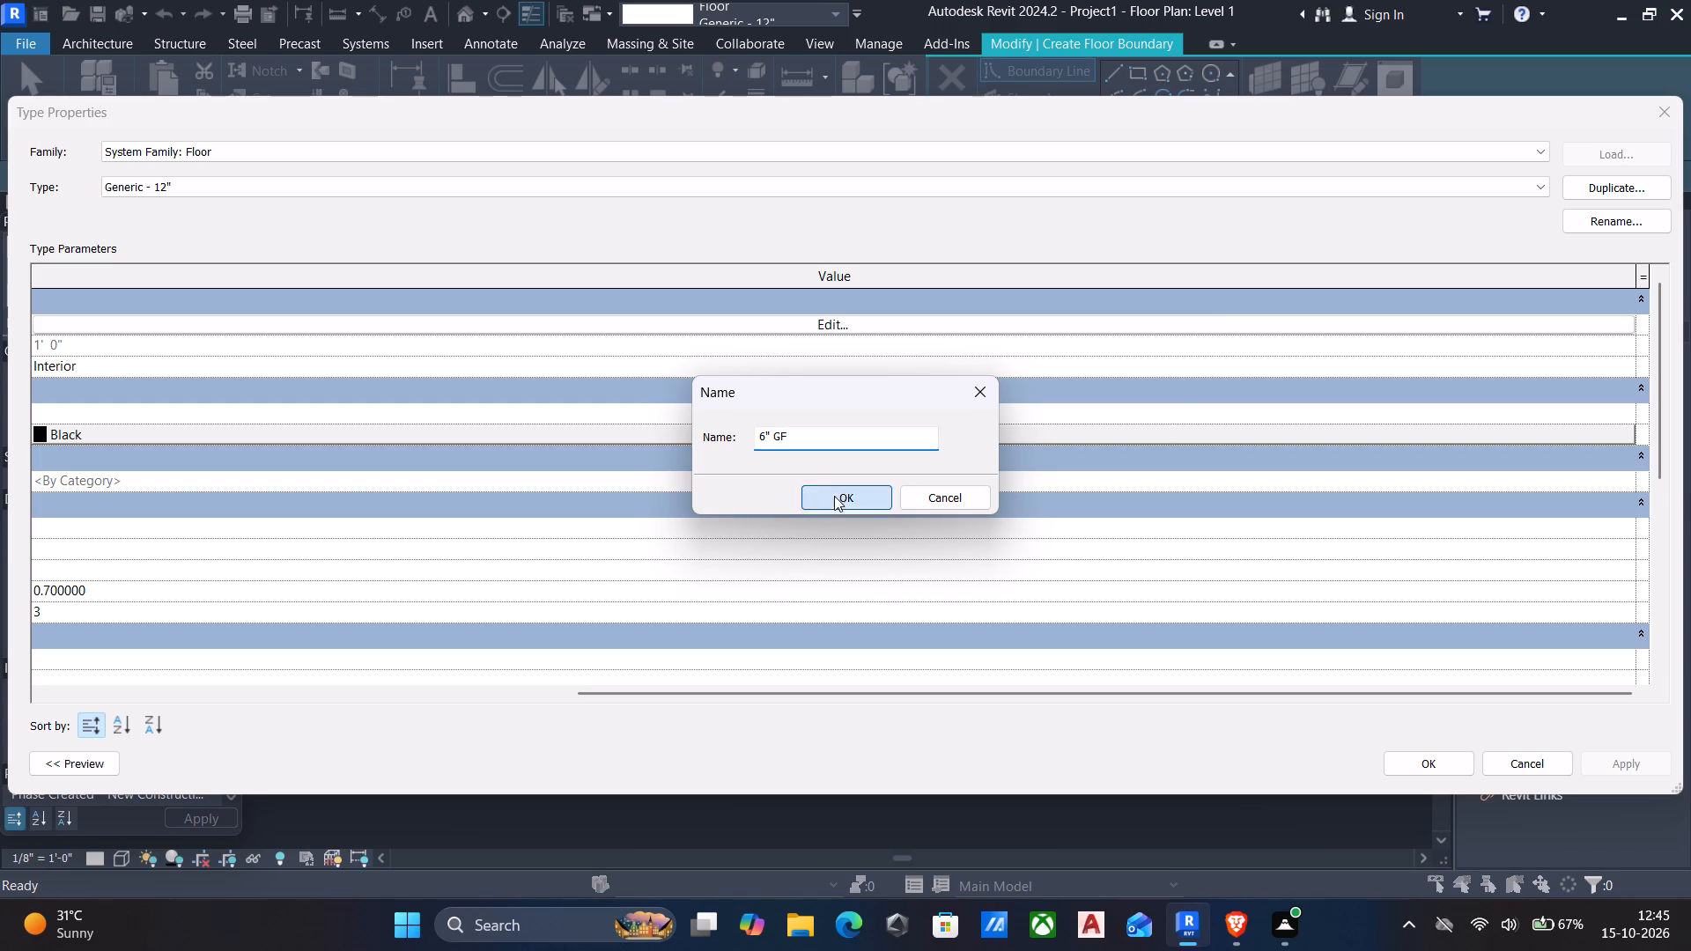
Set the structure layer thickness of the 6" GF floor type to 6" and apply the type.
{"action": "left_click", "coordinate": [856, 328]}
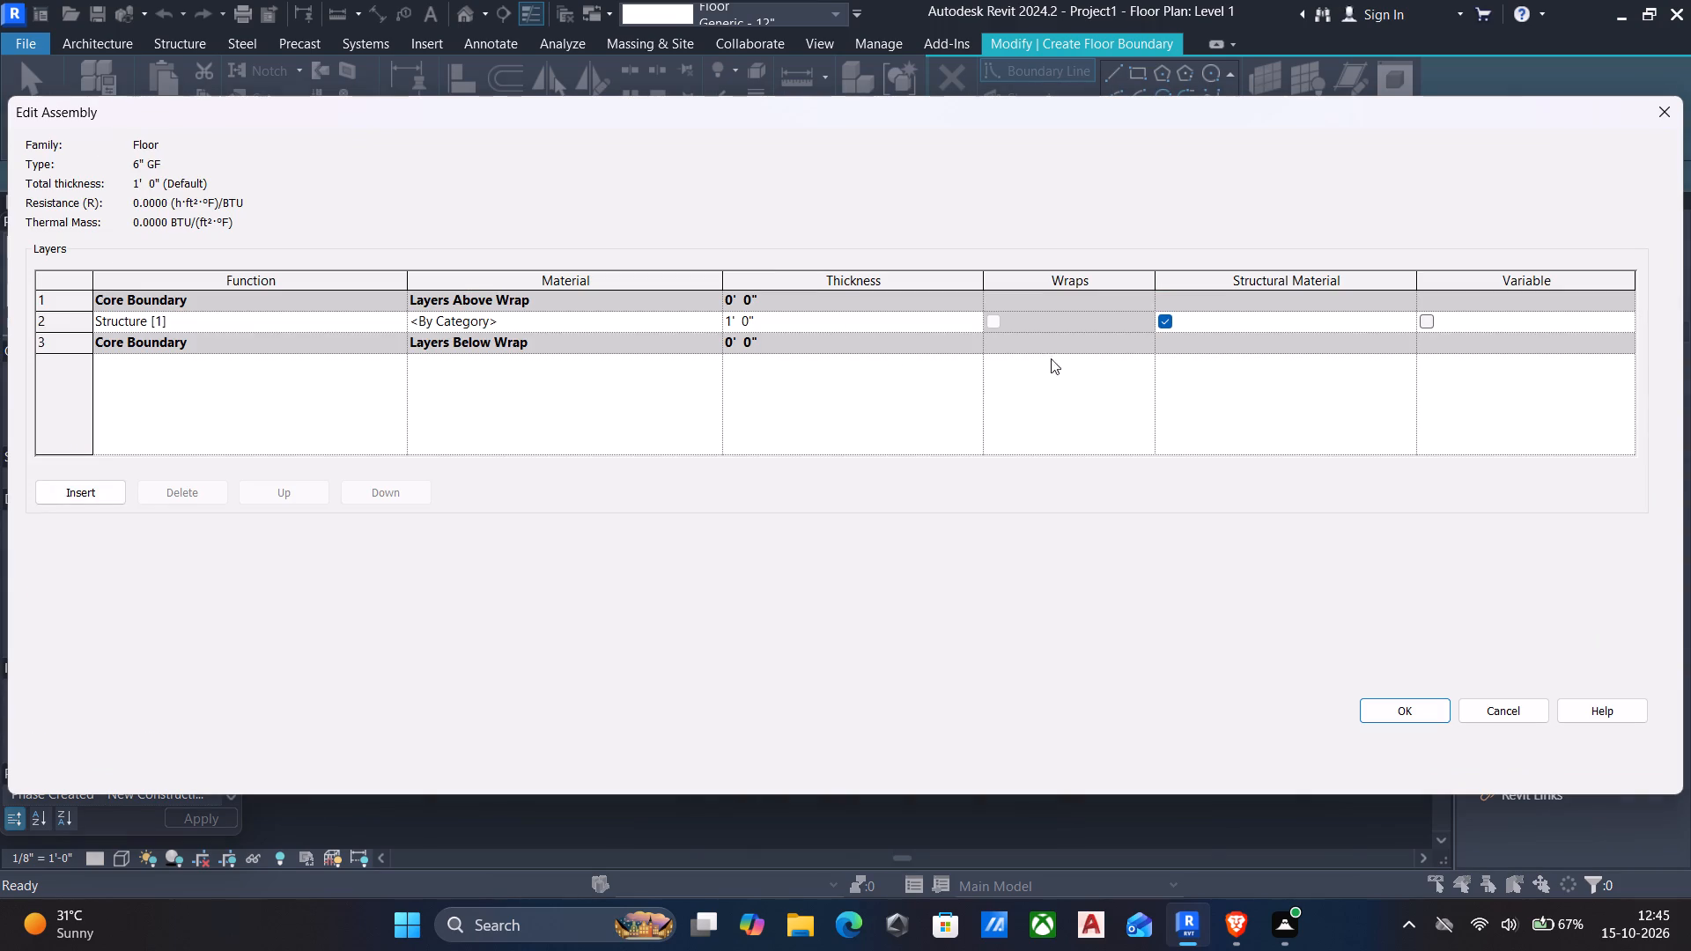
{"action": "left_click", "coordinate": [873, 326]}
{"action": "type", "text": "6\""}
{"action": "key", "text": "Return"}
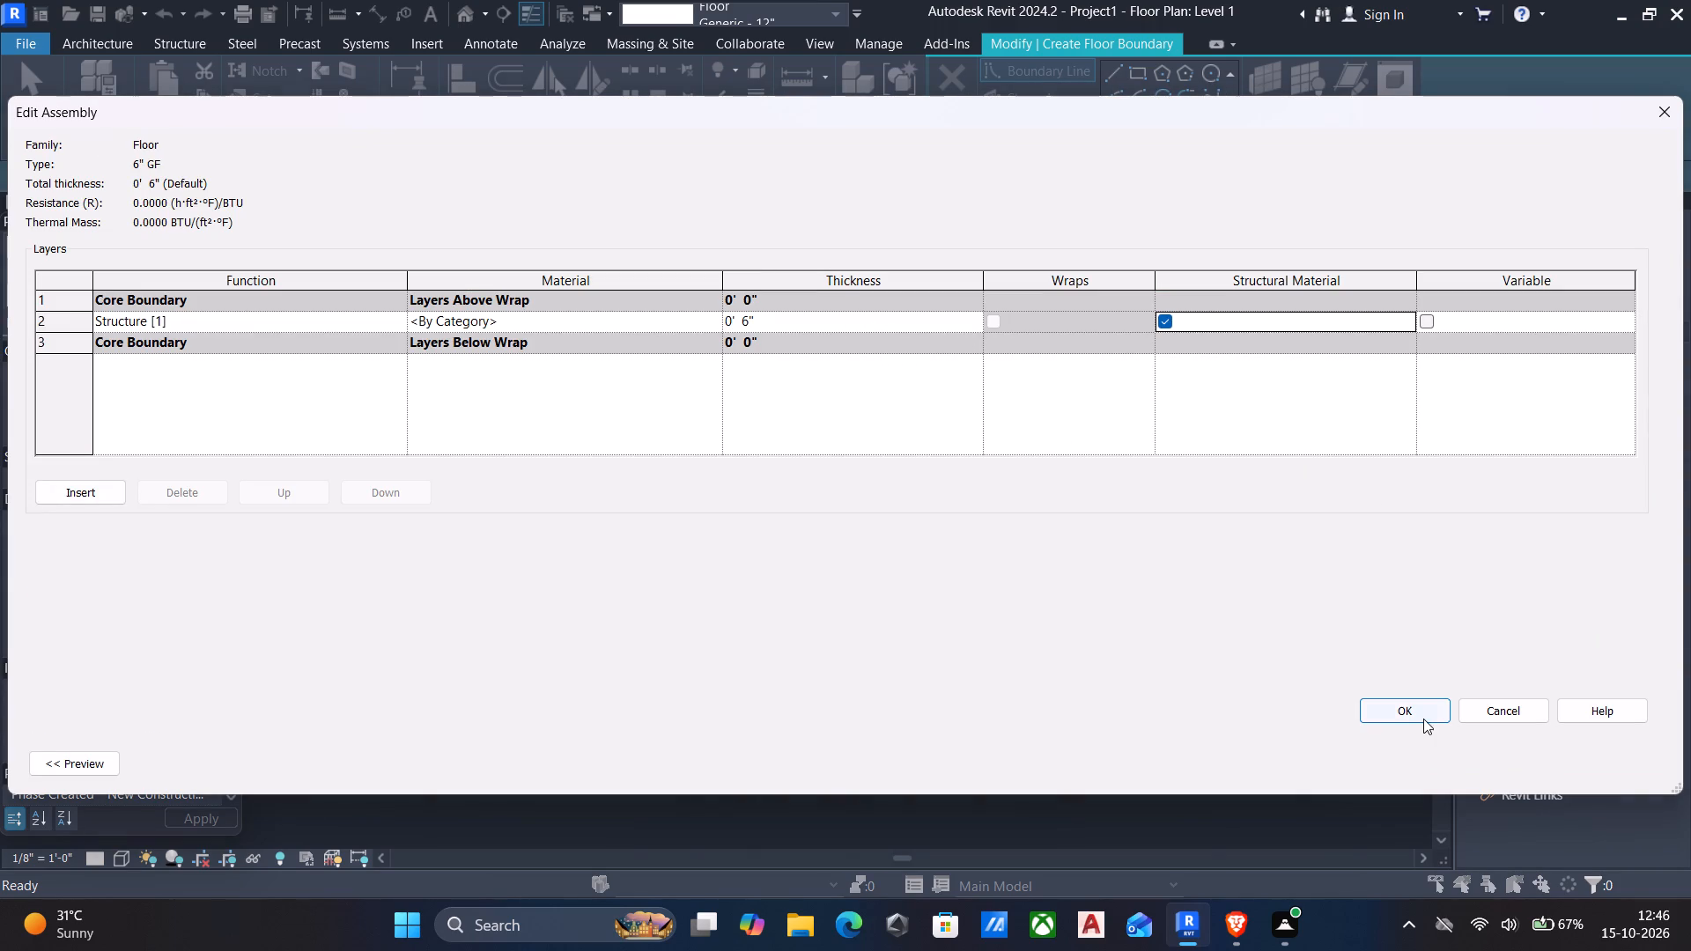
{"action": "left_click", "coordinate": [1426, 719]}
{"action": "left_click", "coordinate": [1639, 770]}
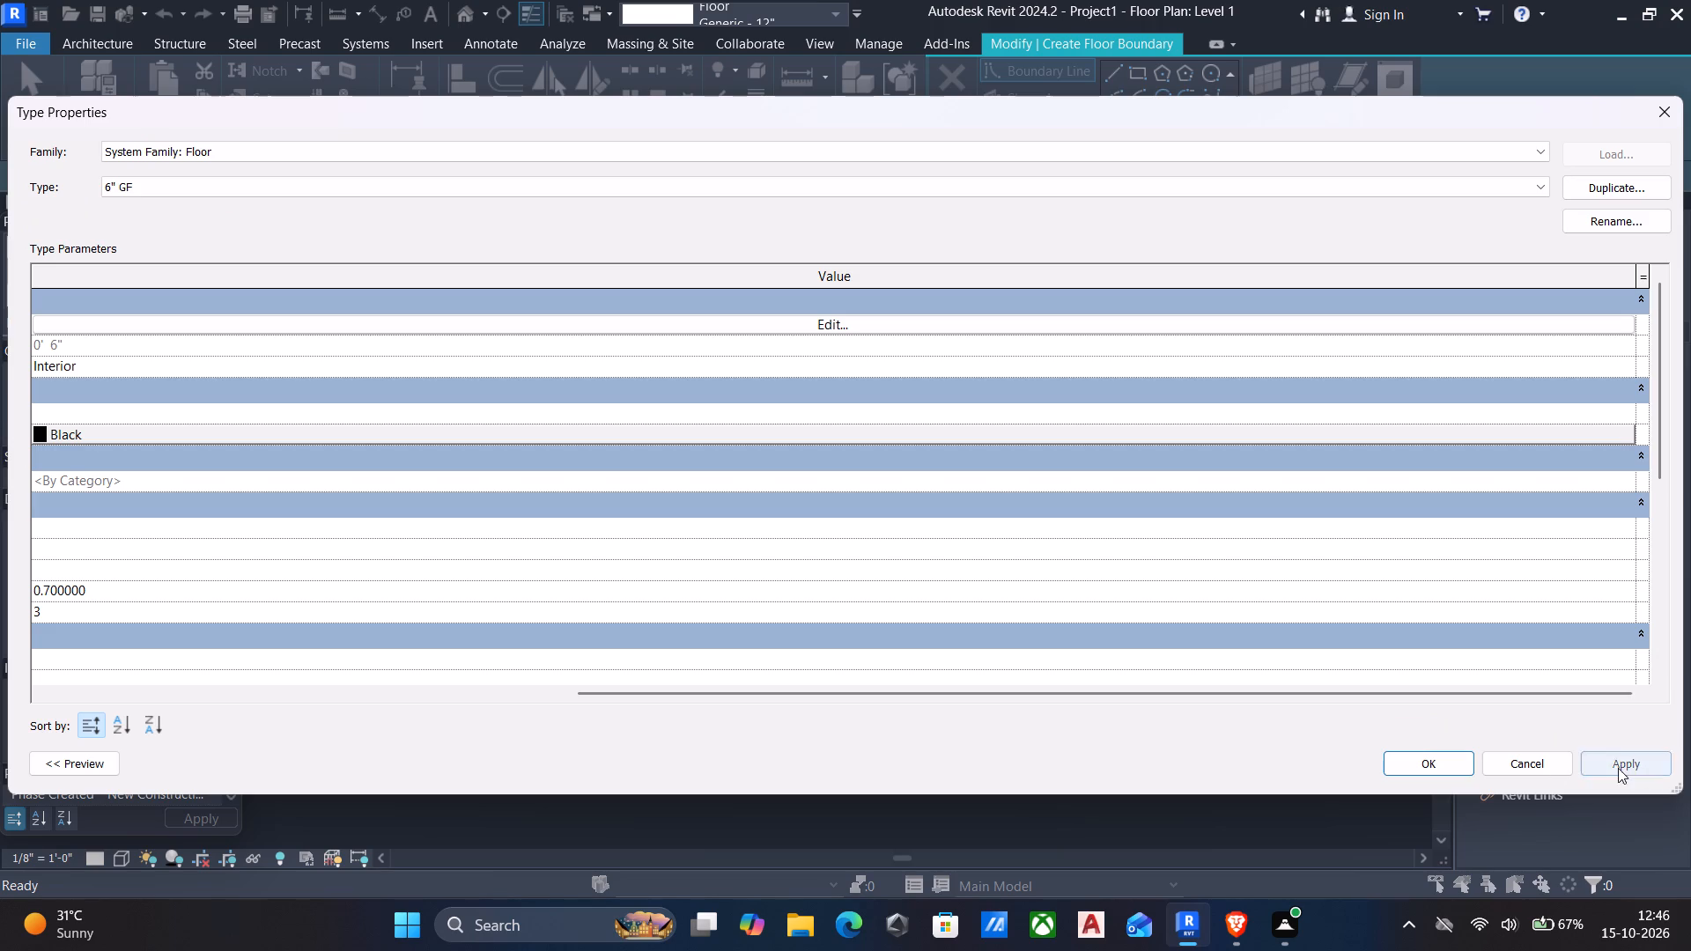
{"action": "left_click", "coordinate": [1480, 767]}
{"action": "left_click", "coordinate": [1461, 760]}
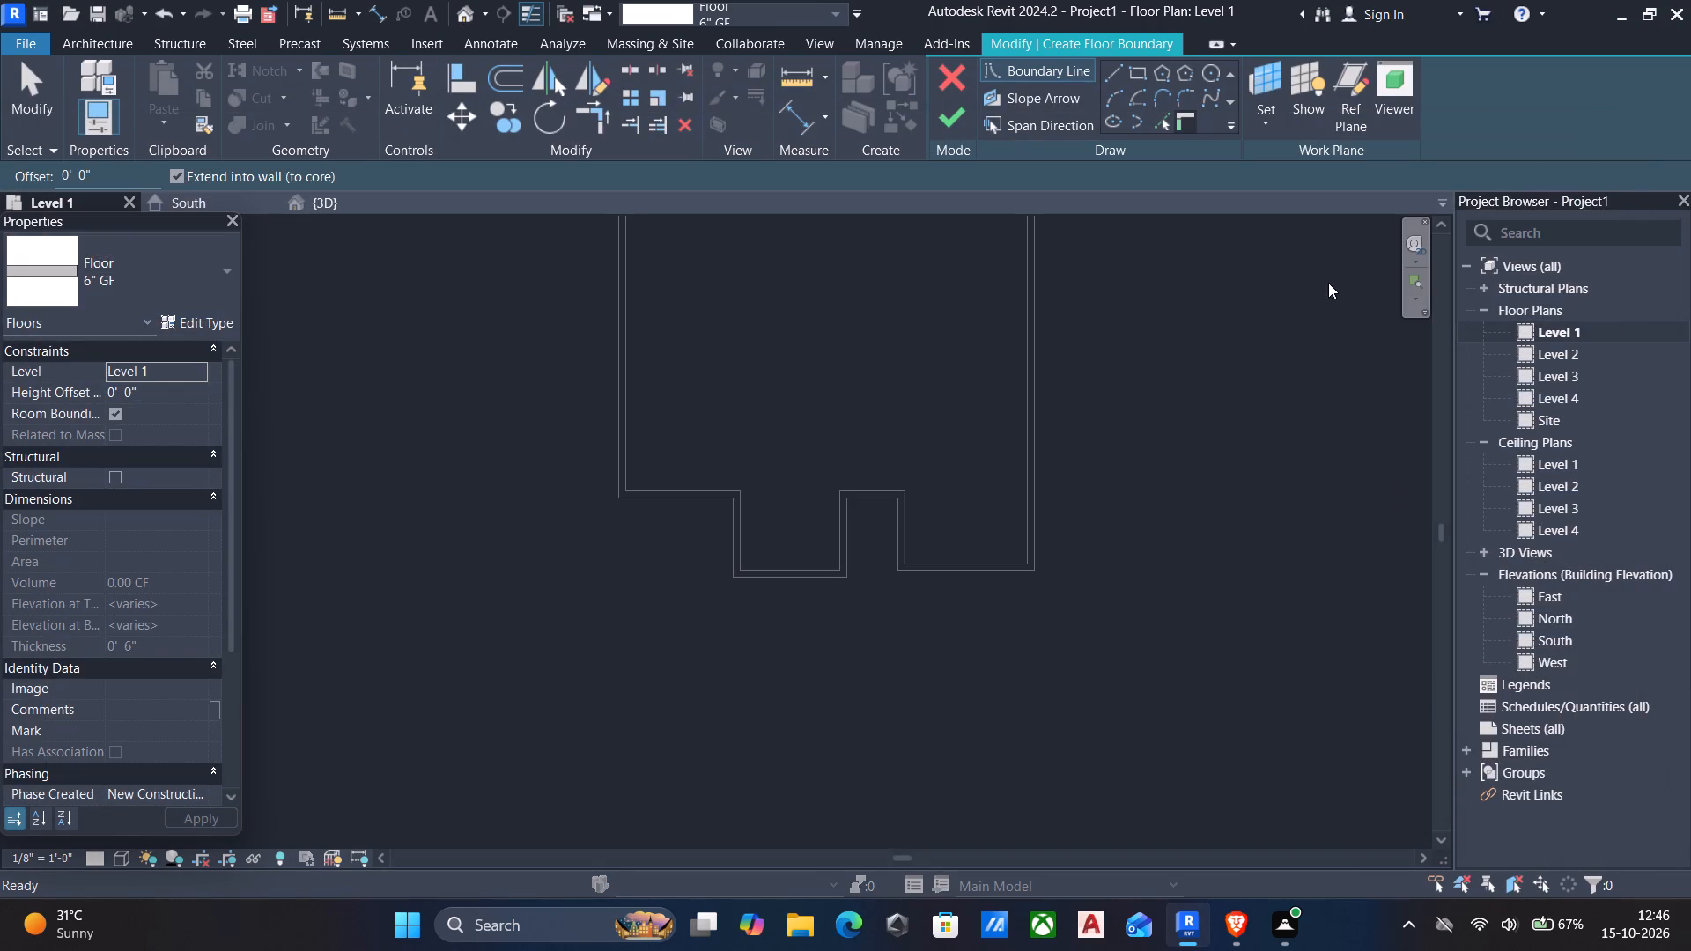
Create the Level 1 floor with its boundary picked along the outer faces of all exterior walls, including both south projections.
{"action": "left_click", "coordinate": [1164, 126]}
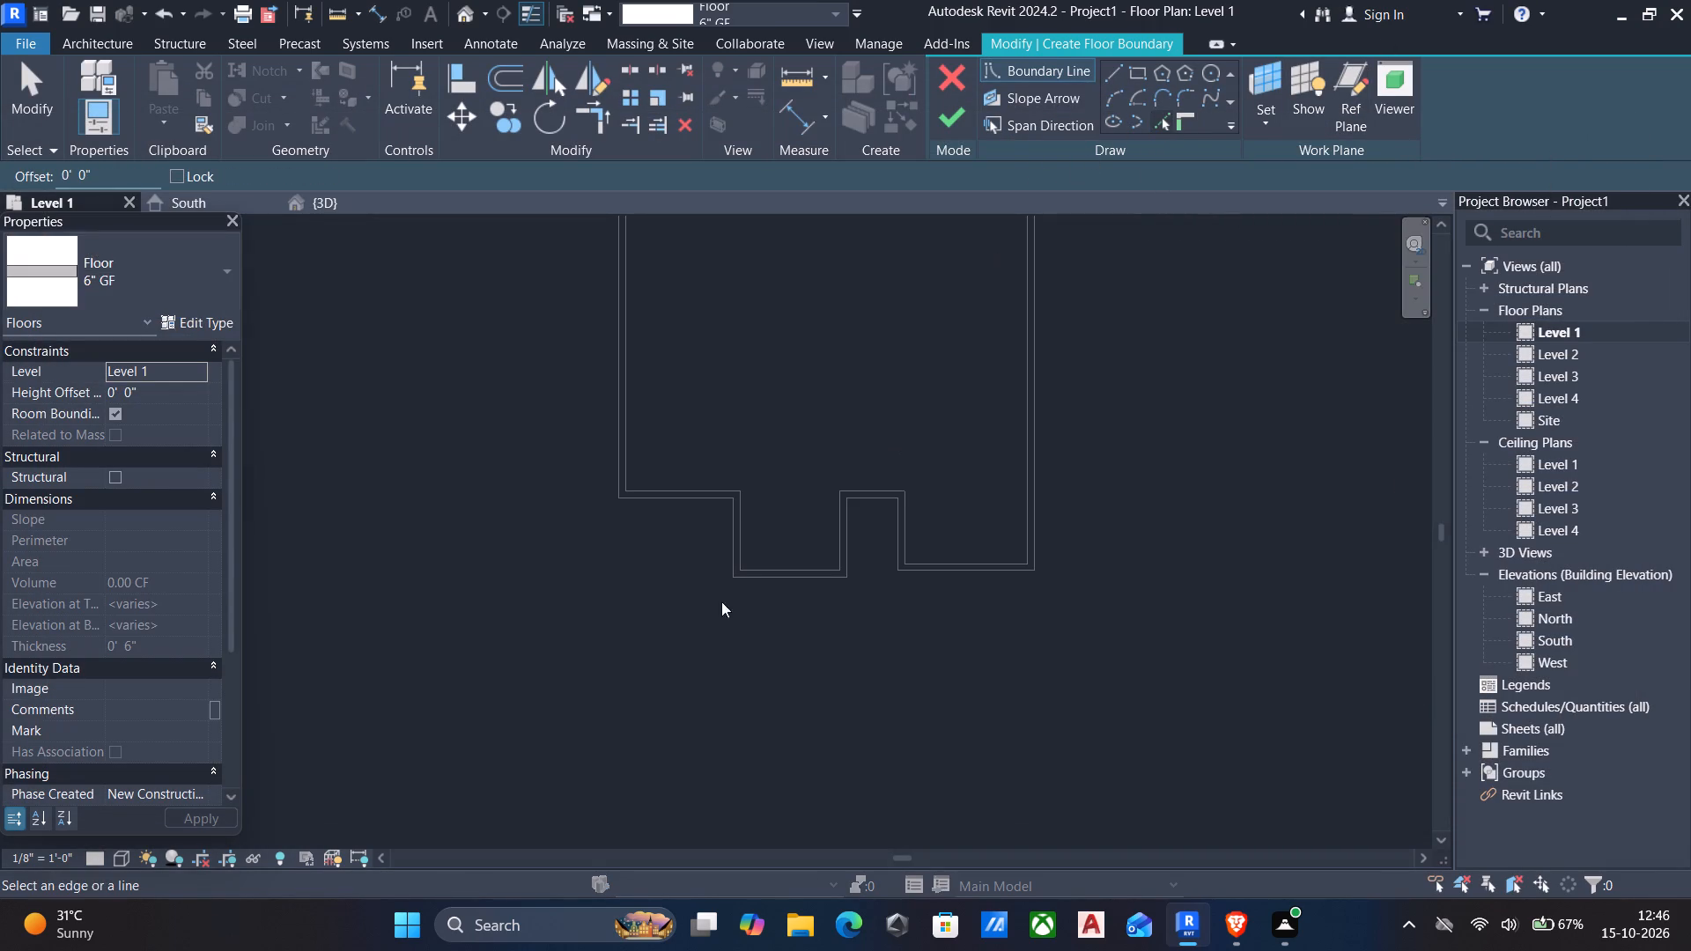
{"action": "middle_click_drag", "start_coordinate": [764, 536], "coordinate": [787, 728]}
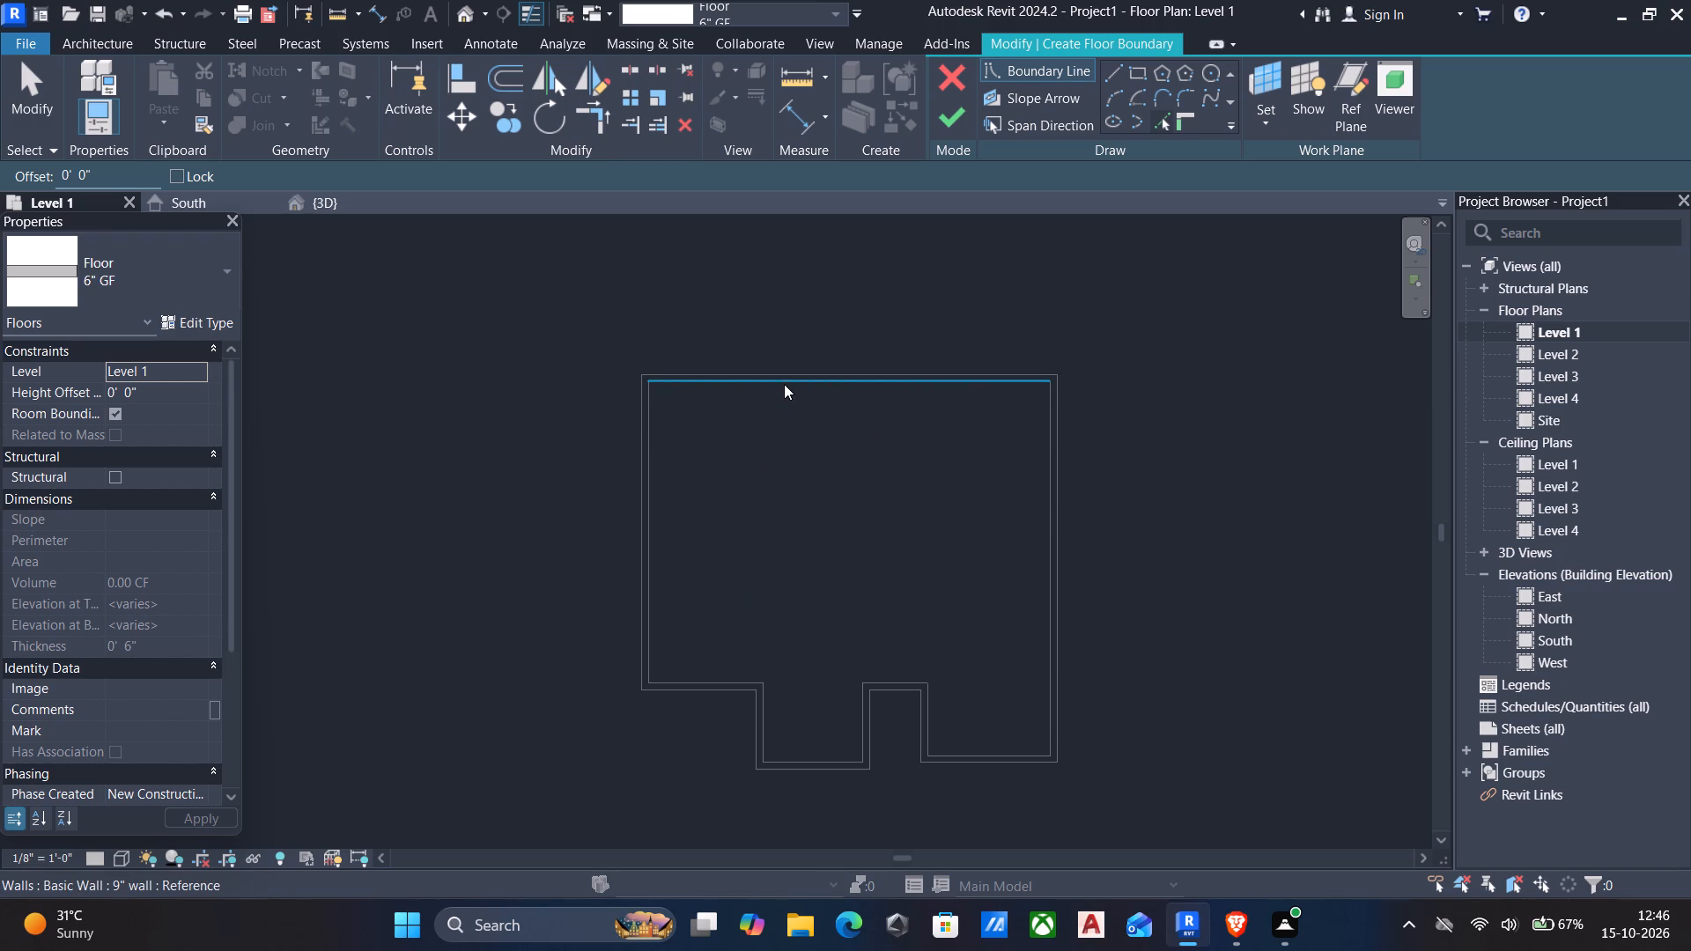
{"action": "left_click", "coordinate": [784, 374]}
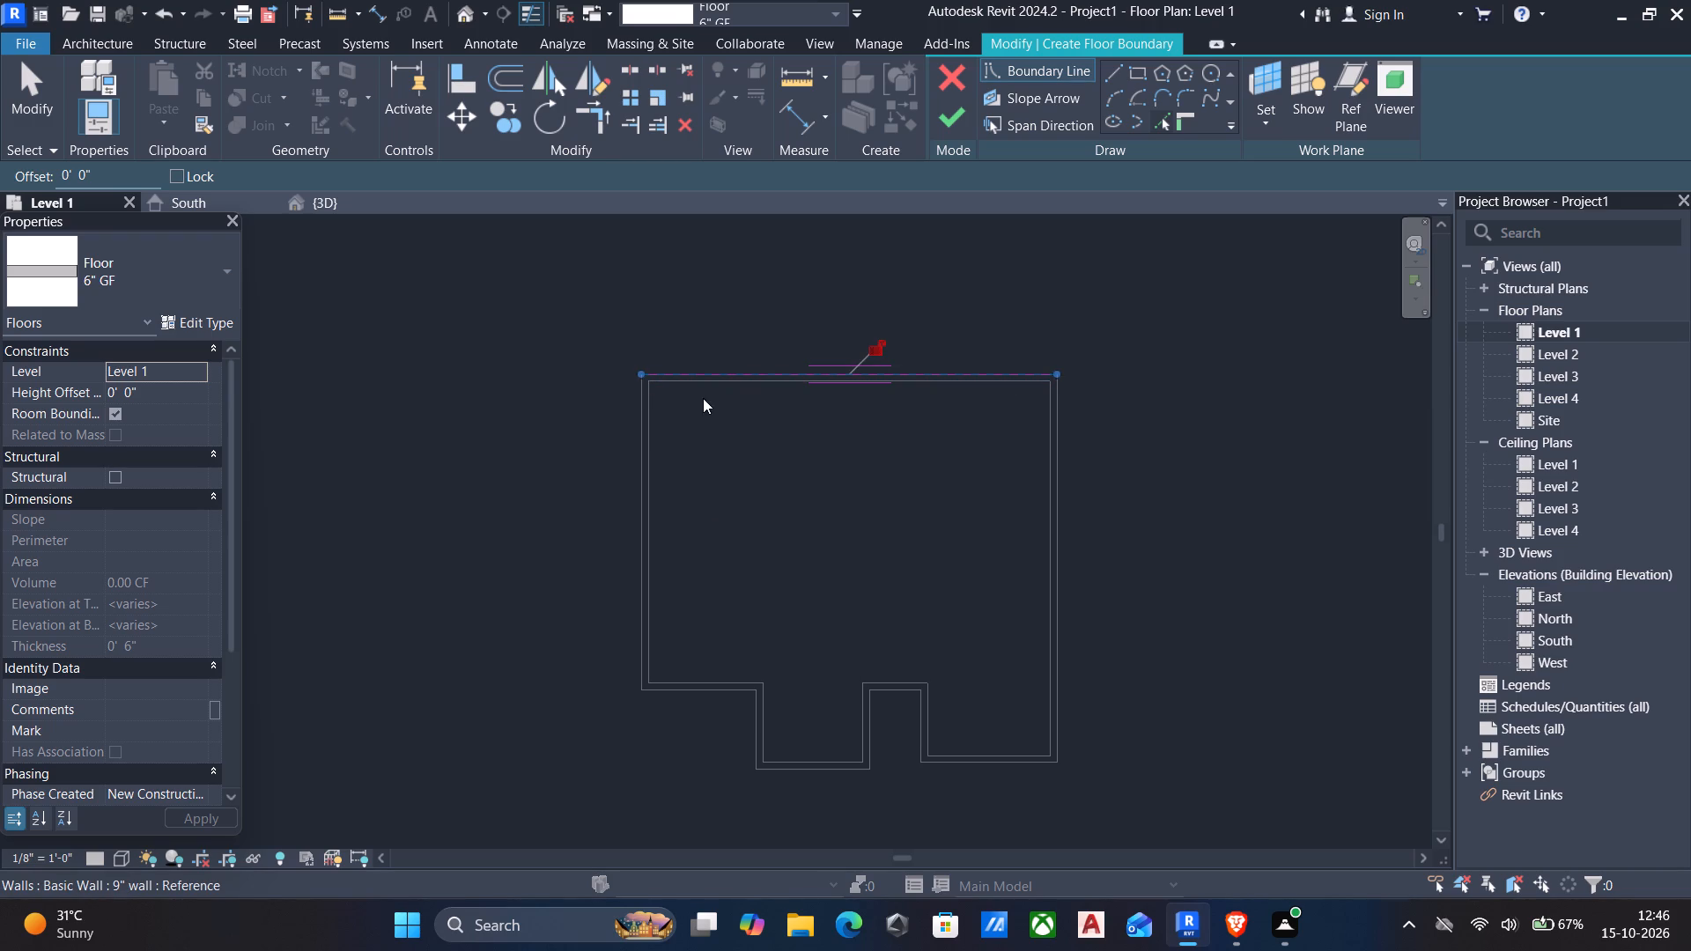
{"action": "left_click", "coordinate": [639, 485]}
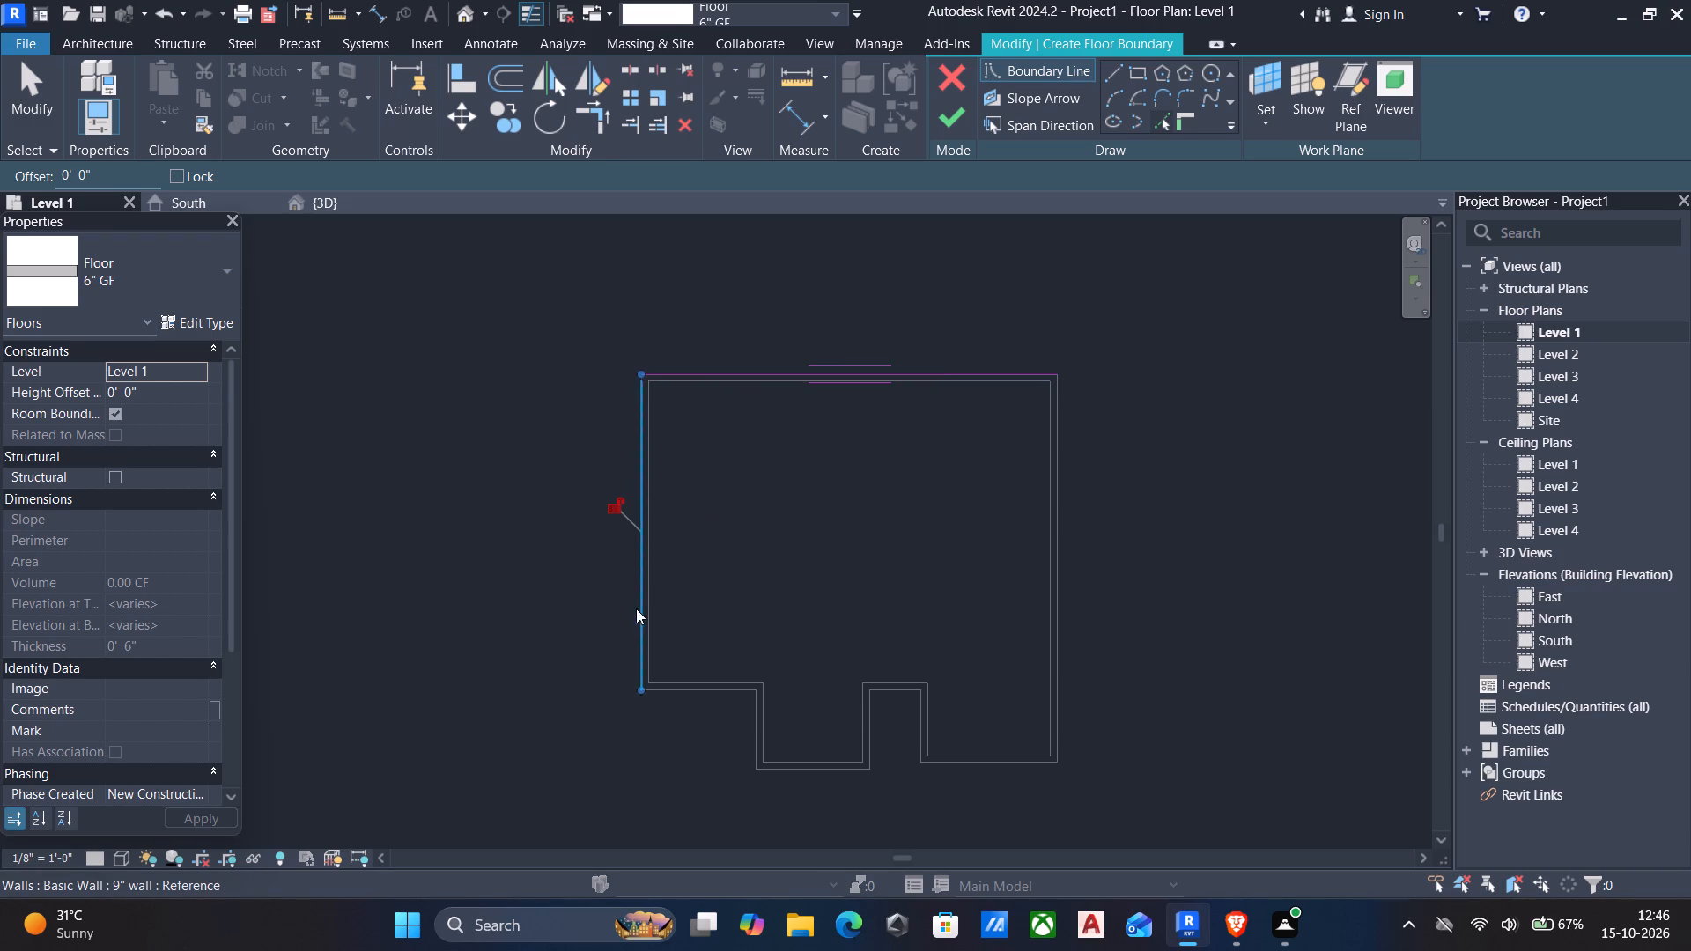
{"action": "left_click", "coordinate": [683, 690]}
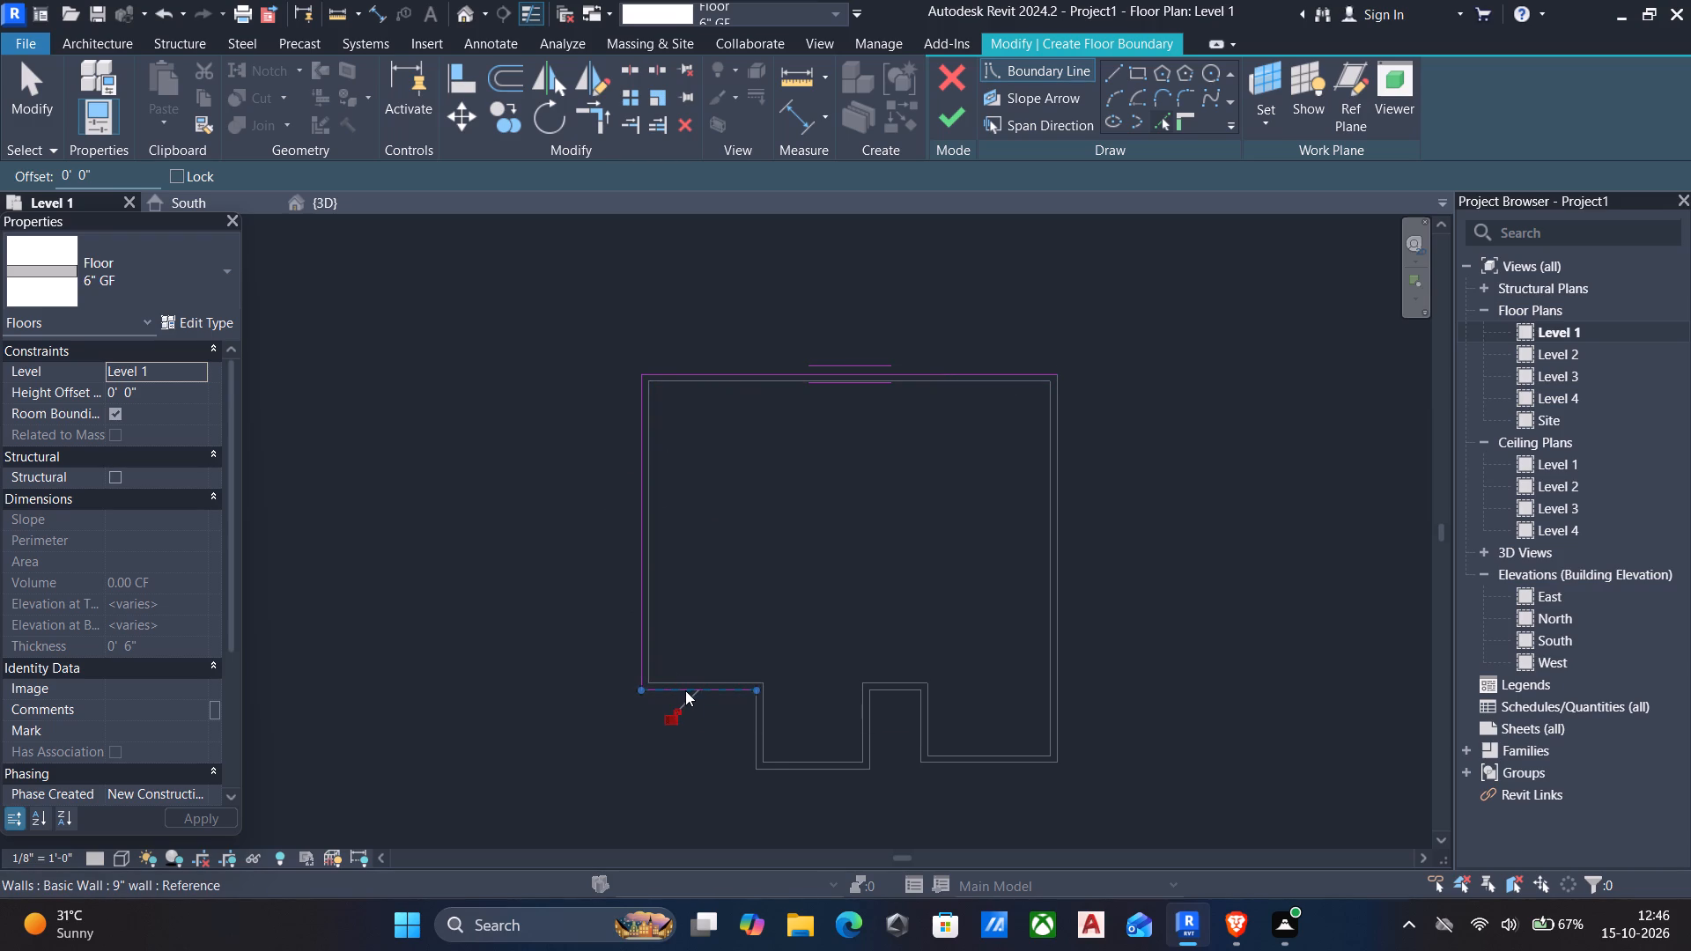
{"action": "left_click", "coordinate": [757, 722]}
{"action": "left_click", "coordinate": [792, 767]}
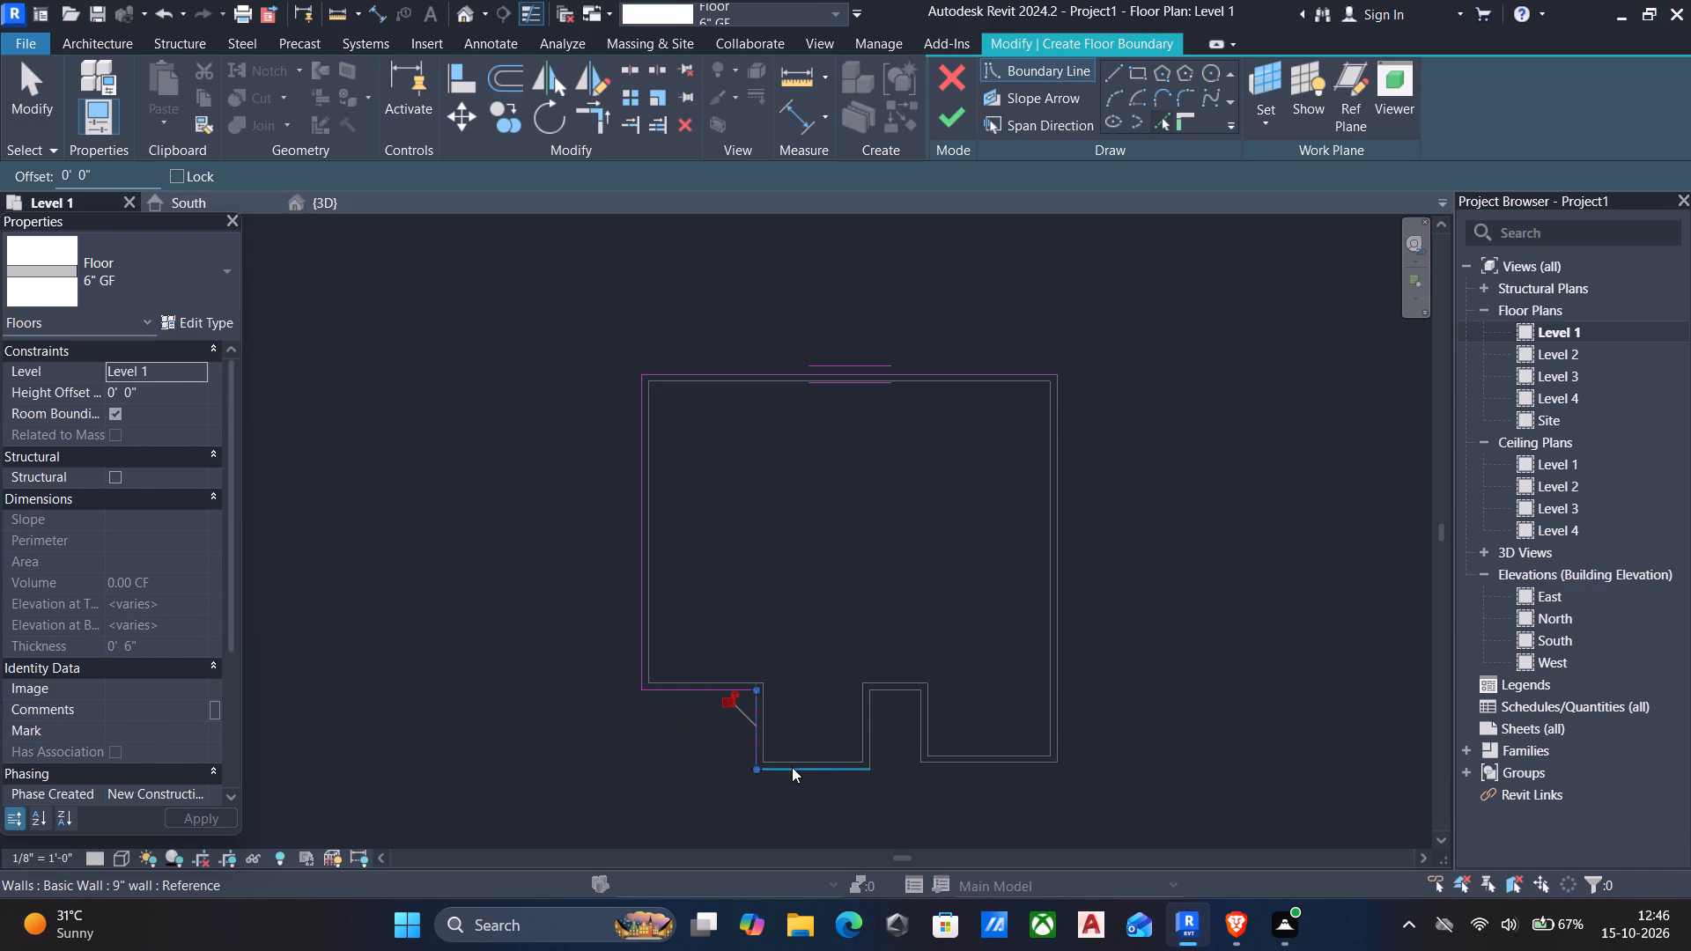
{"action": "left_click", "coordinate": [874, 730]}
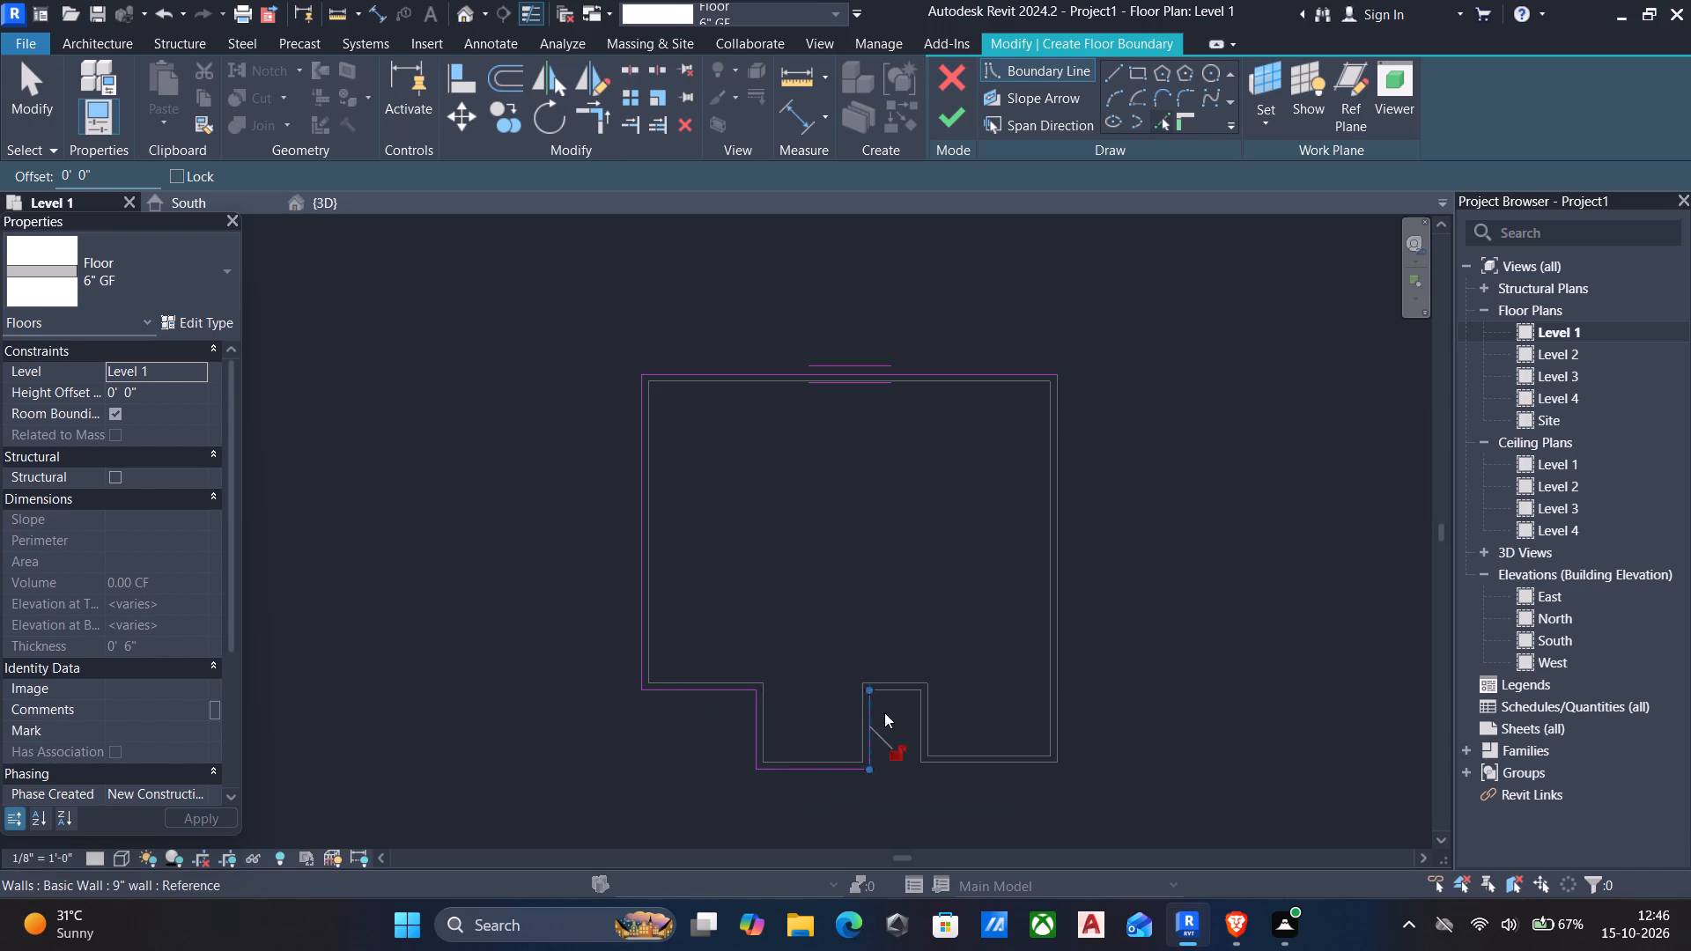
{"action": "left_click", "coordinate": [900, 690]}
{"action": "left_click", "coordinate": [914, 730]}
{"action": "left_click", "coordinate": [953, 767]}
{"action": "left_click", "coordinate": [1058, 706]}
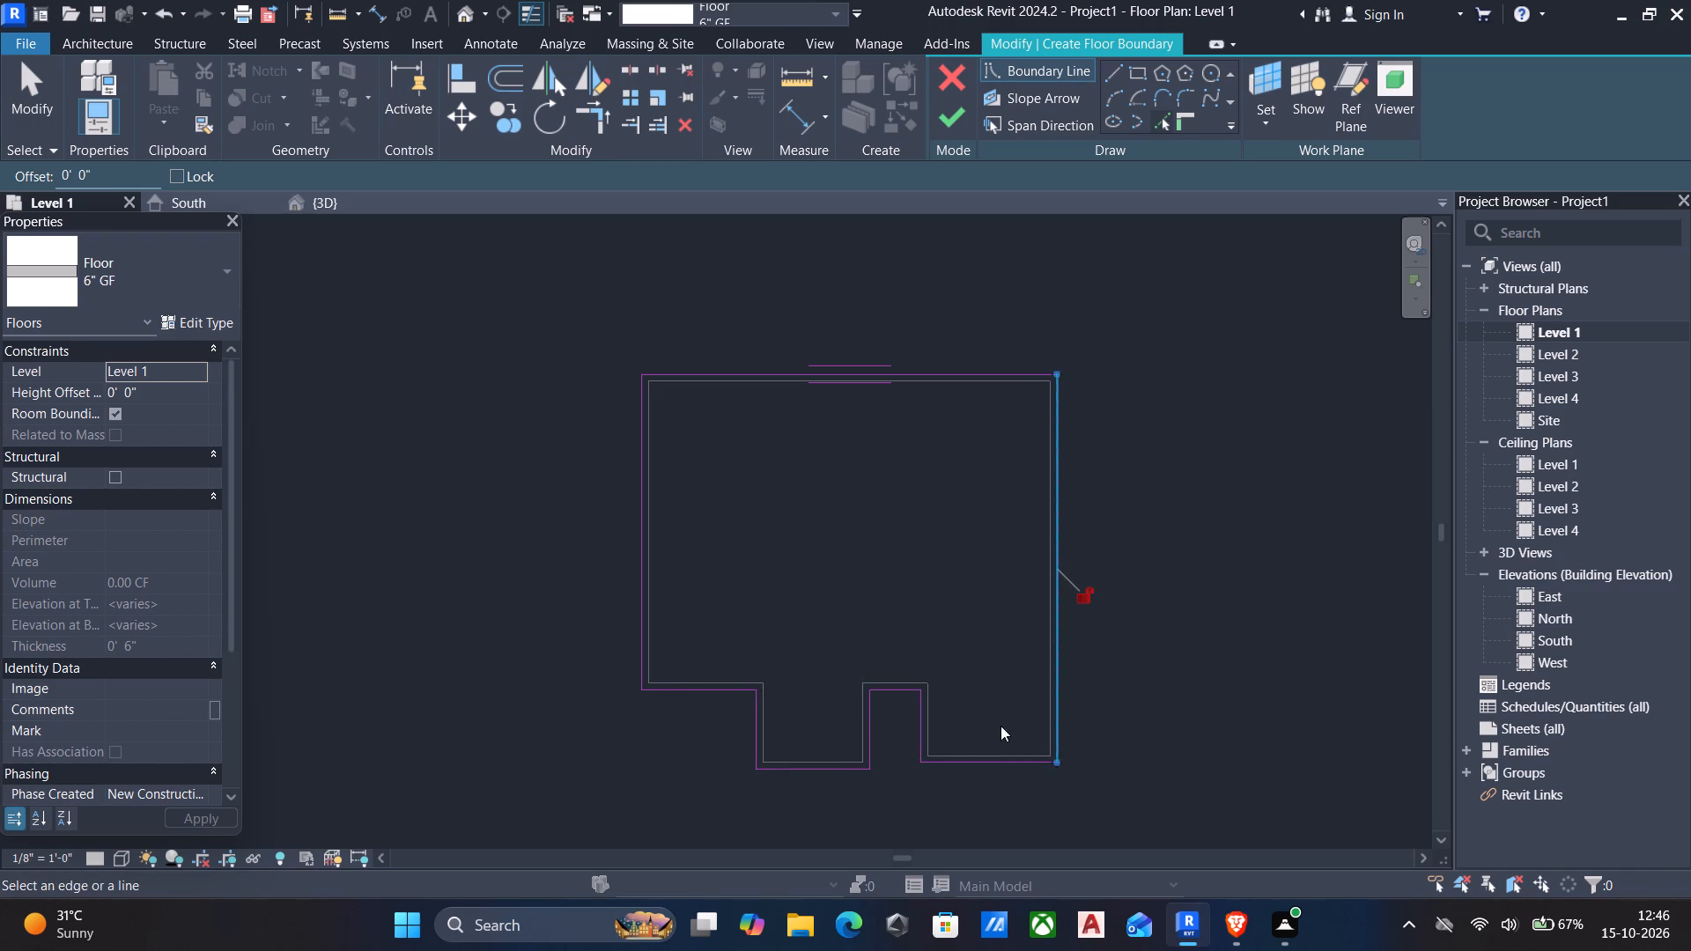
{"action": "left_click", "coordinate": [947, 122]}
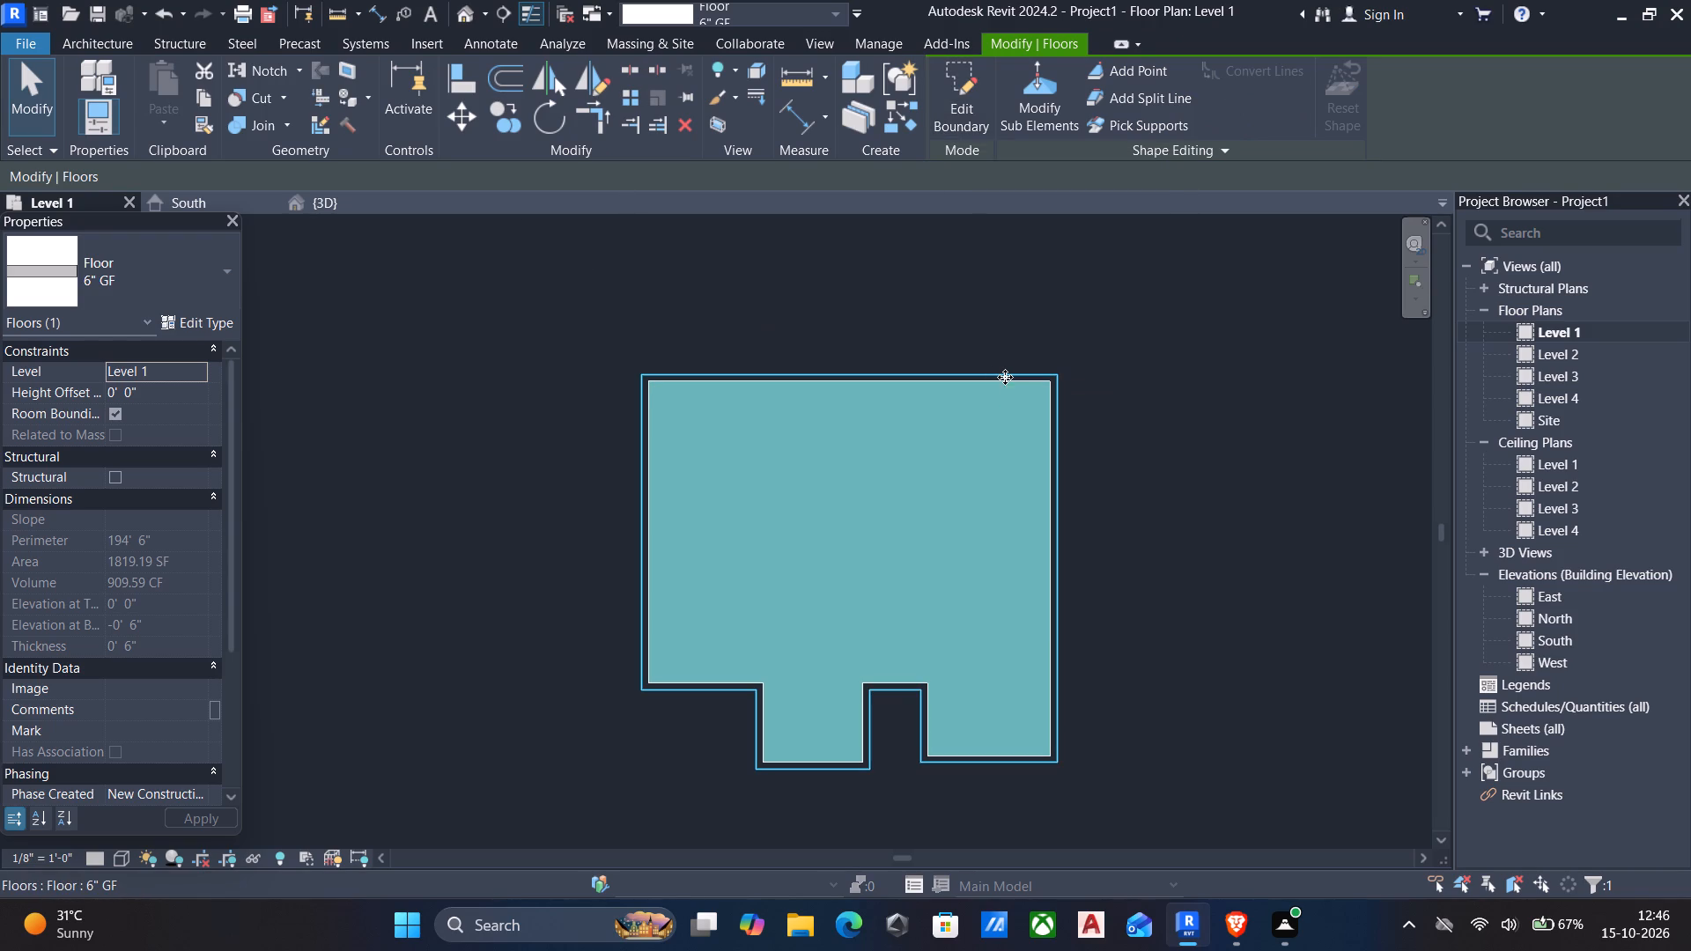
Raise the 6" GF floor in the South elevation to a height offset of 6" above Level 1.
{"action": "left_click", "coordinate": [469, 14]}
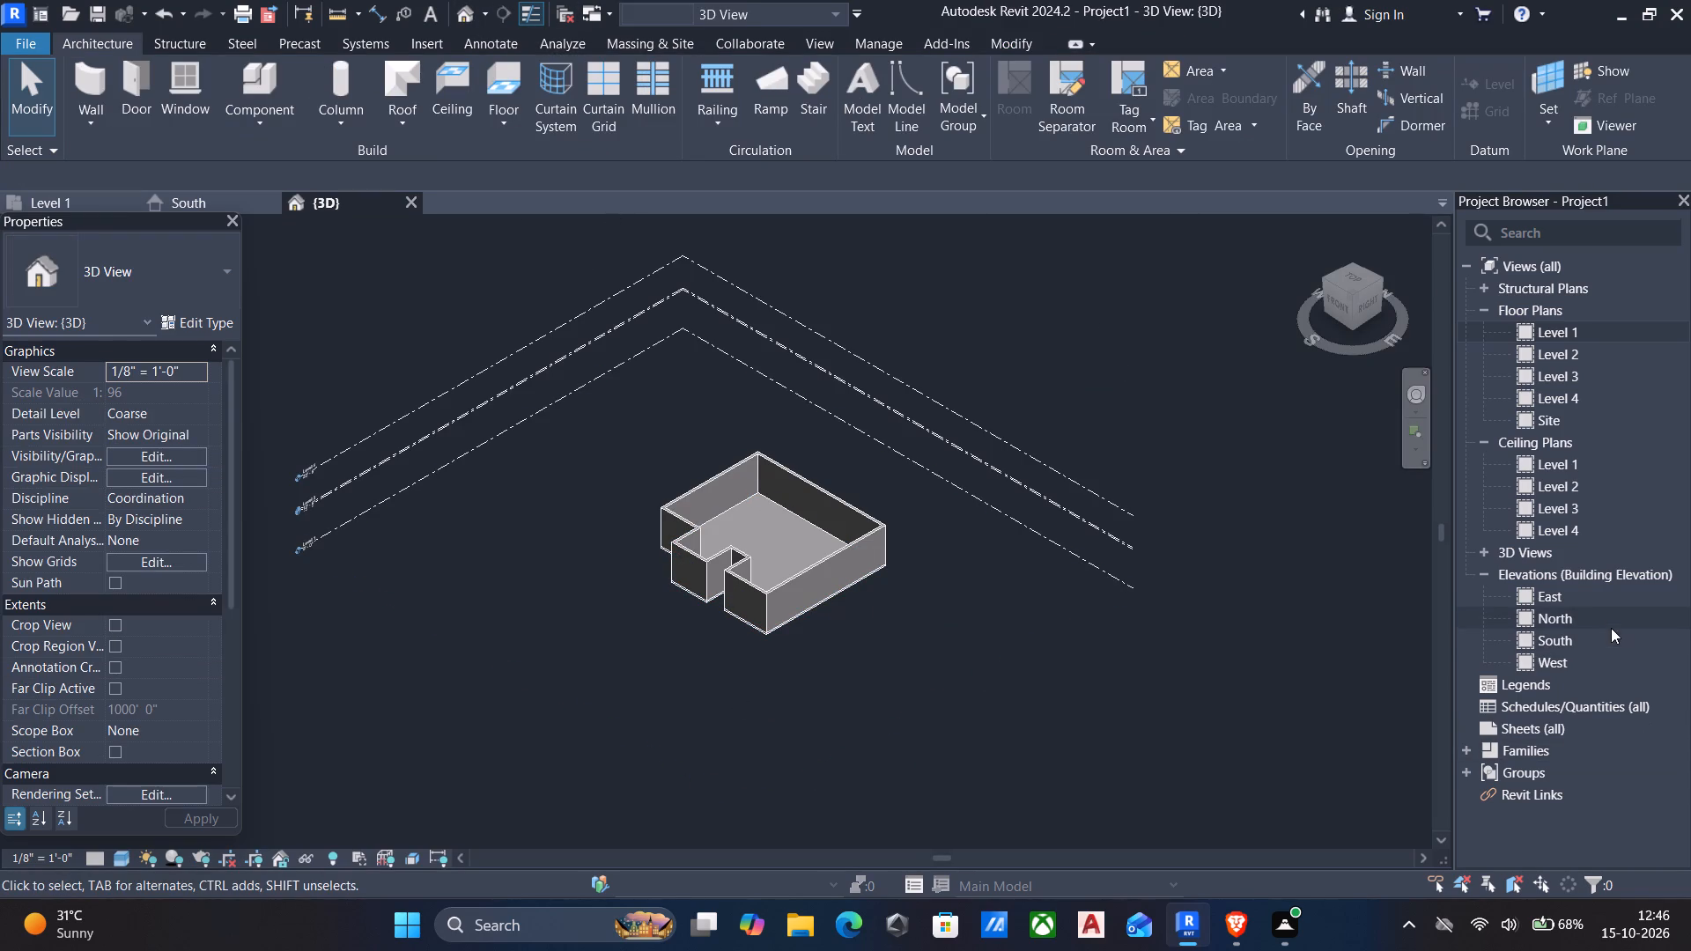
{"action": "double_click", "coordinate": [1604, 639]}
{"action": "left_click", "coordinate": [766, 525]}
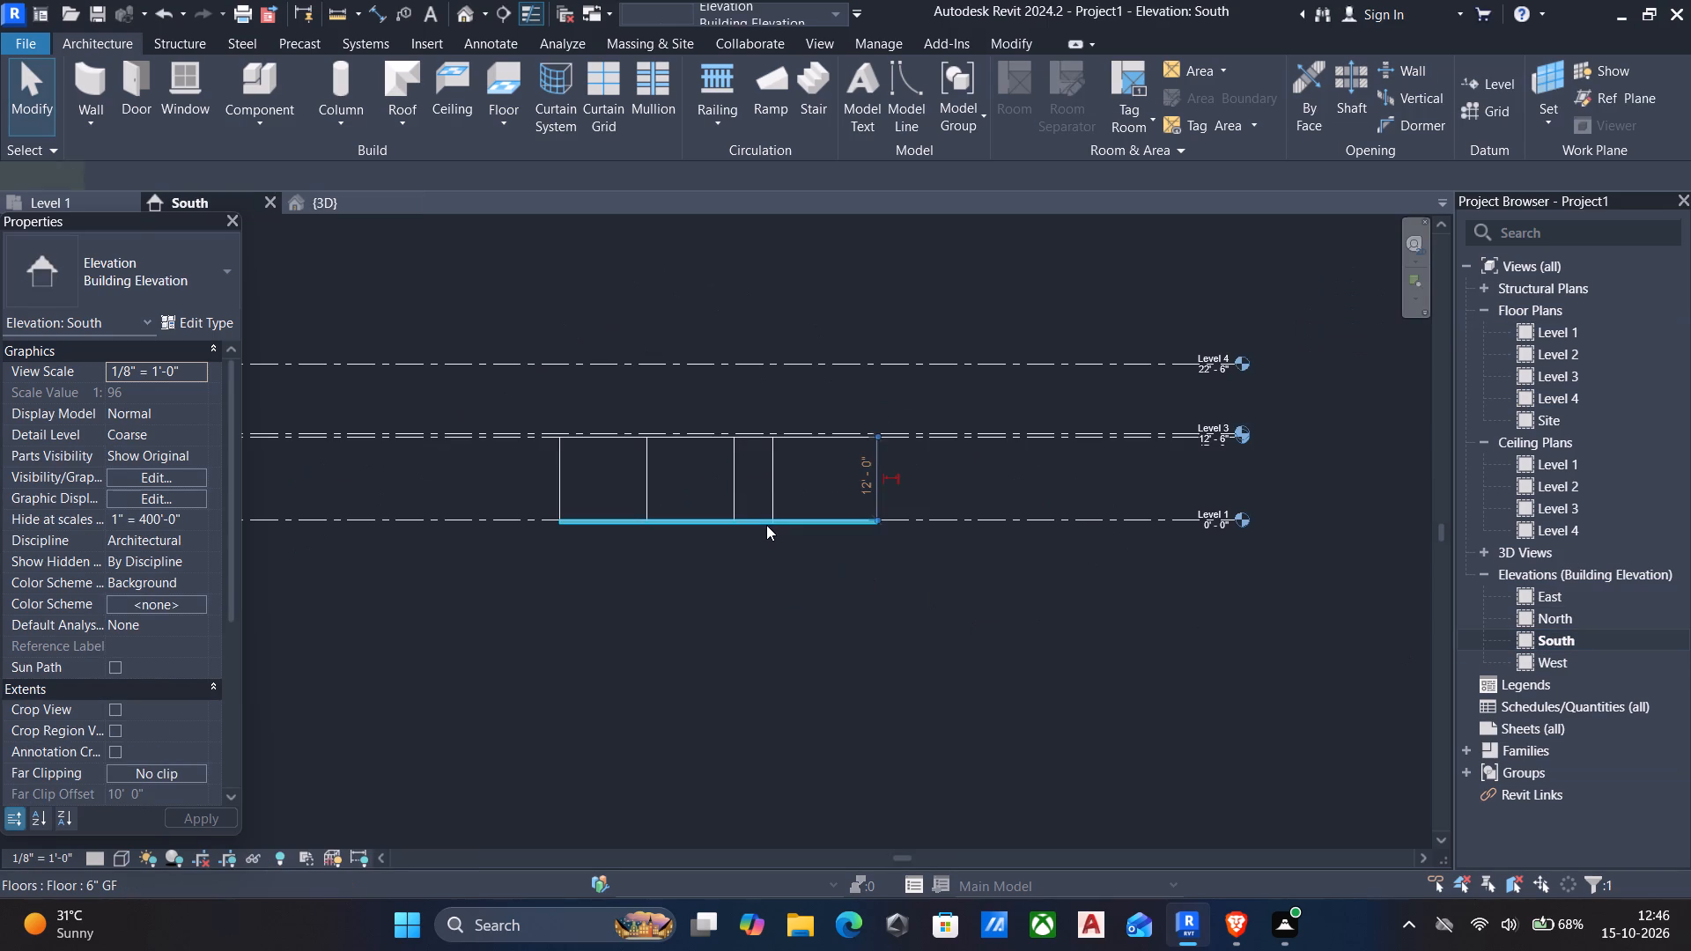
{"action": "key", "text": "Up"}
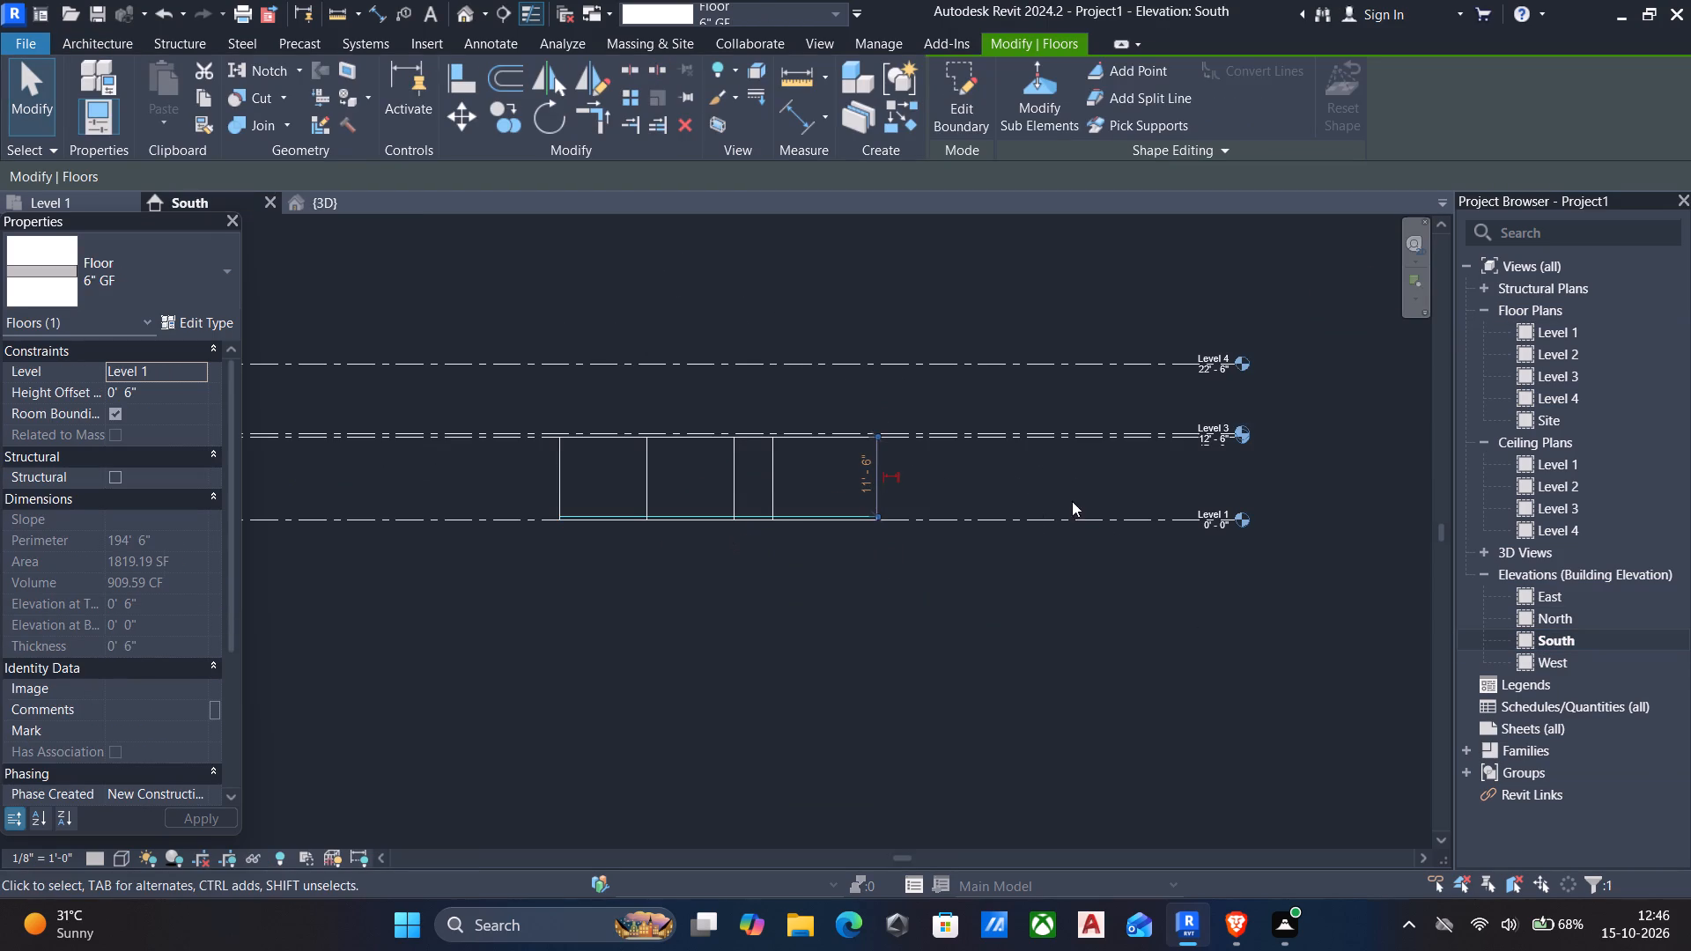
Examine the exterior walls, both south projections and the 6" GF floor from several angles in the 3D view.
{"action": "left_click", "coordinate": [470, 13]}
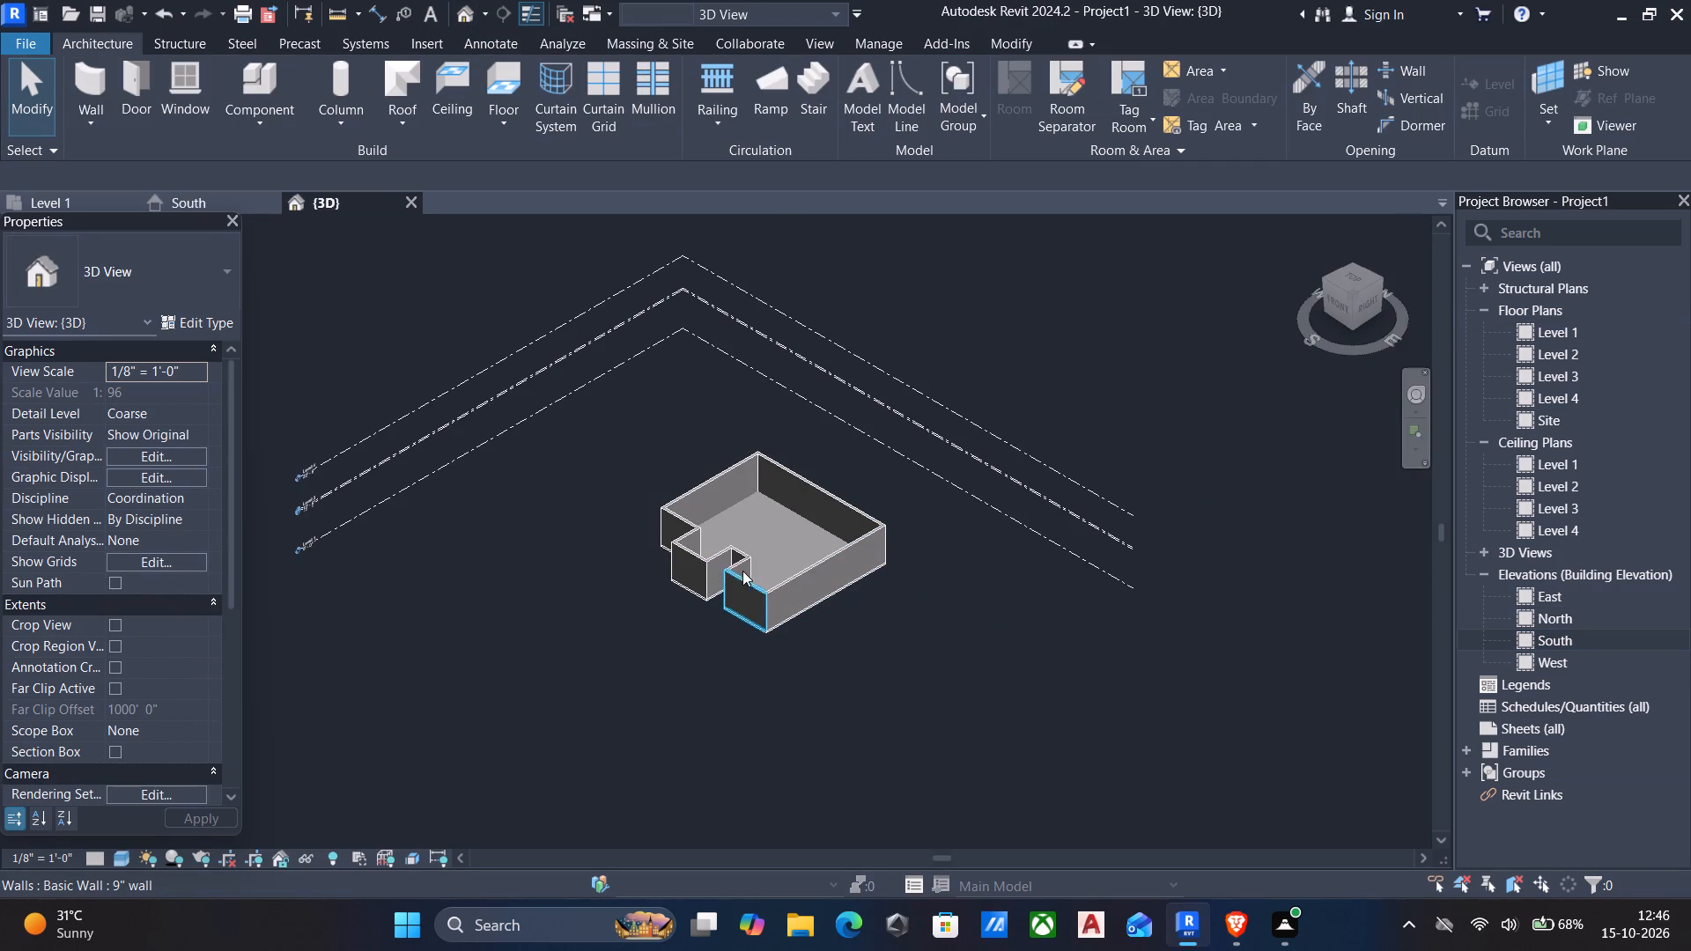
{"action": "middle_click_drag", "start_coordinate": [742, 571], "coordinate": [923, 521], "text": "shift"}
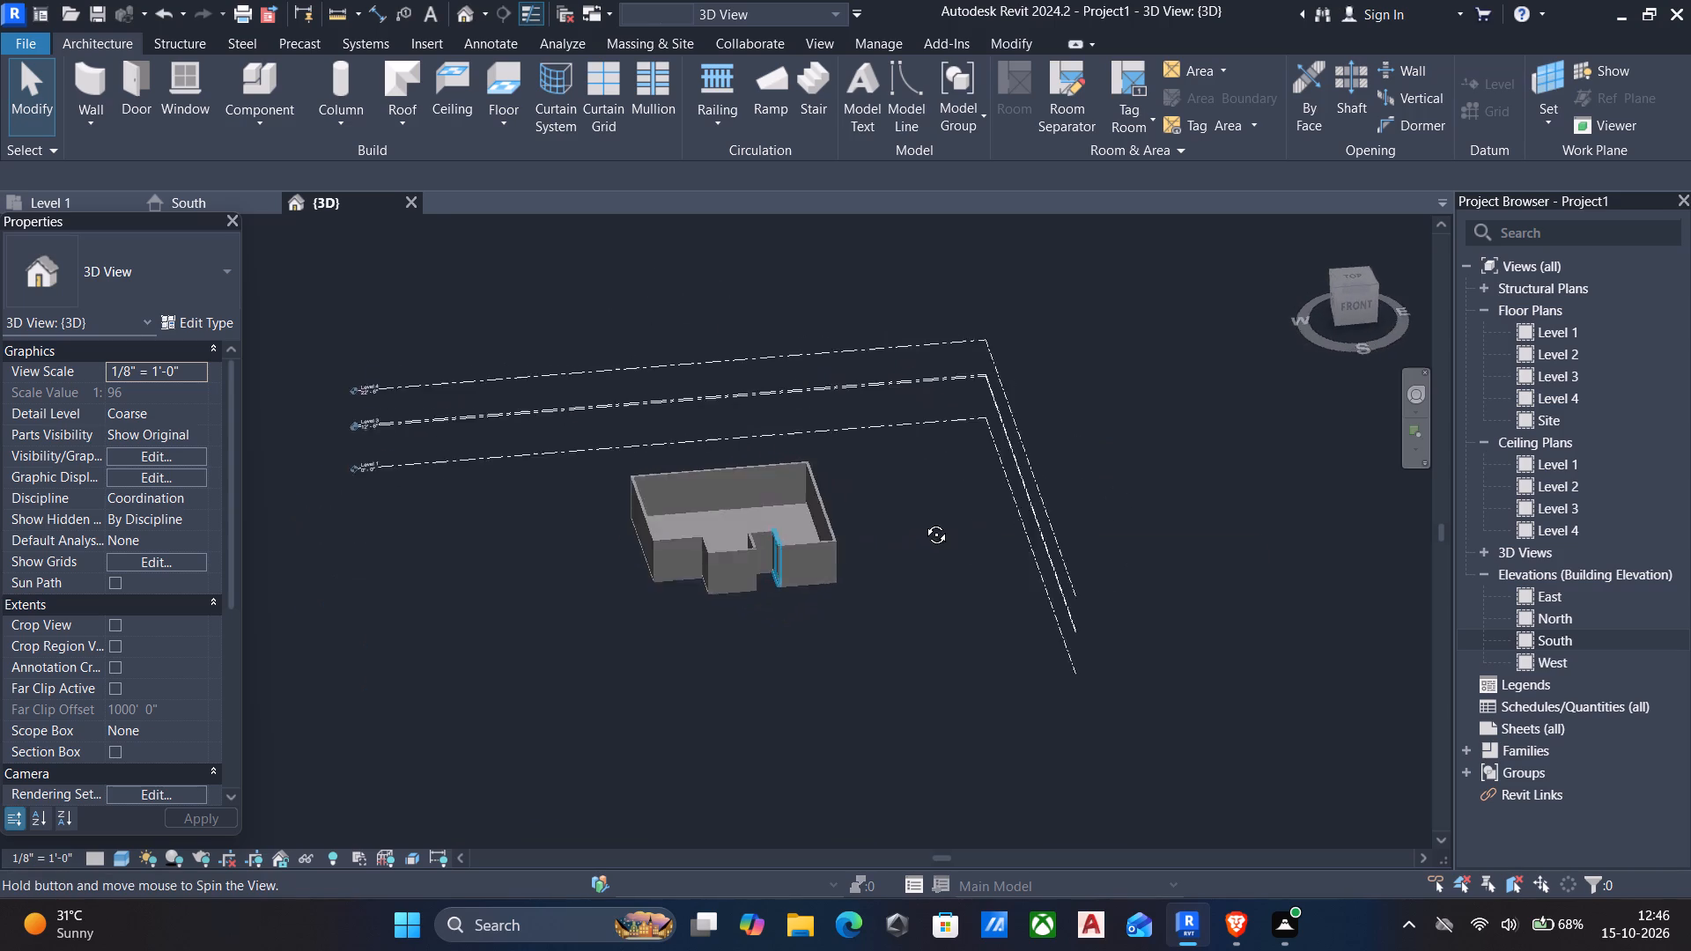
{"action": "middle_click_drag", "start_coordinate": [923, 521], "coordinate": [892, 515], "text": "shift"}
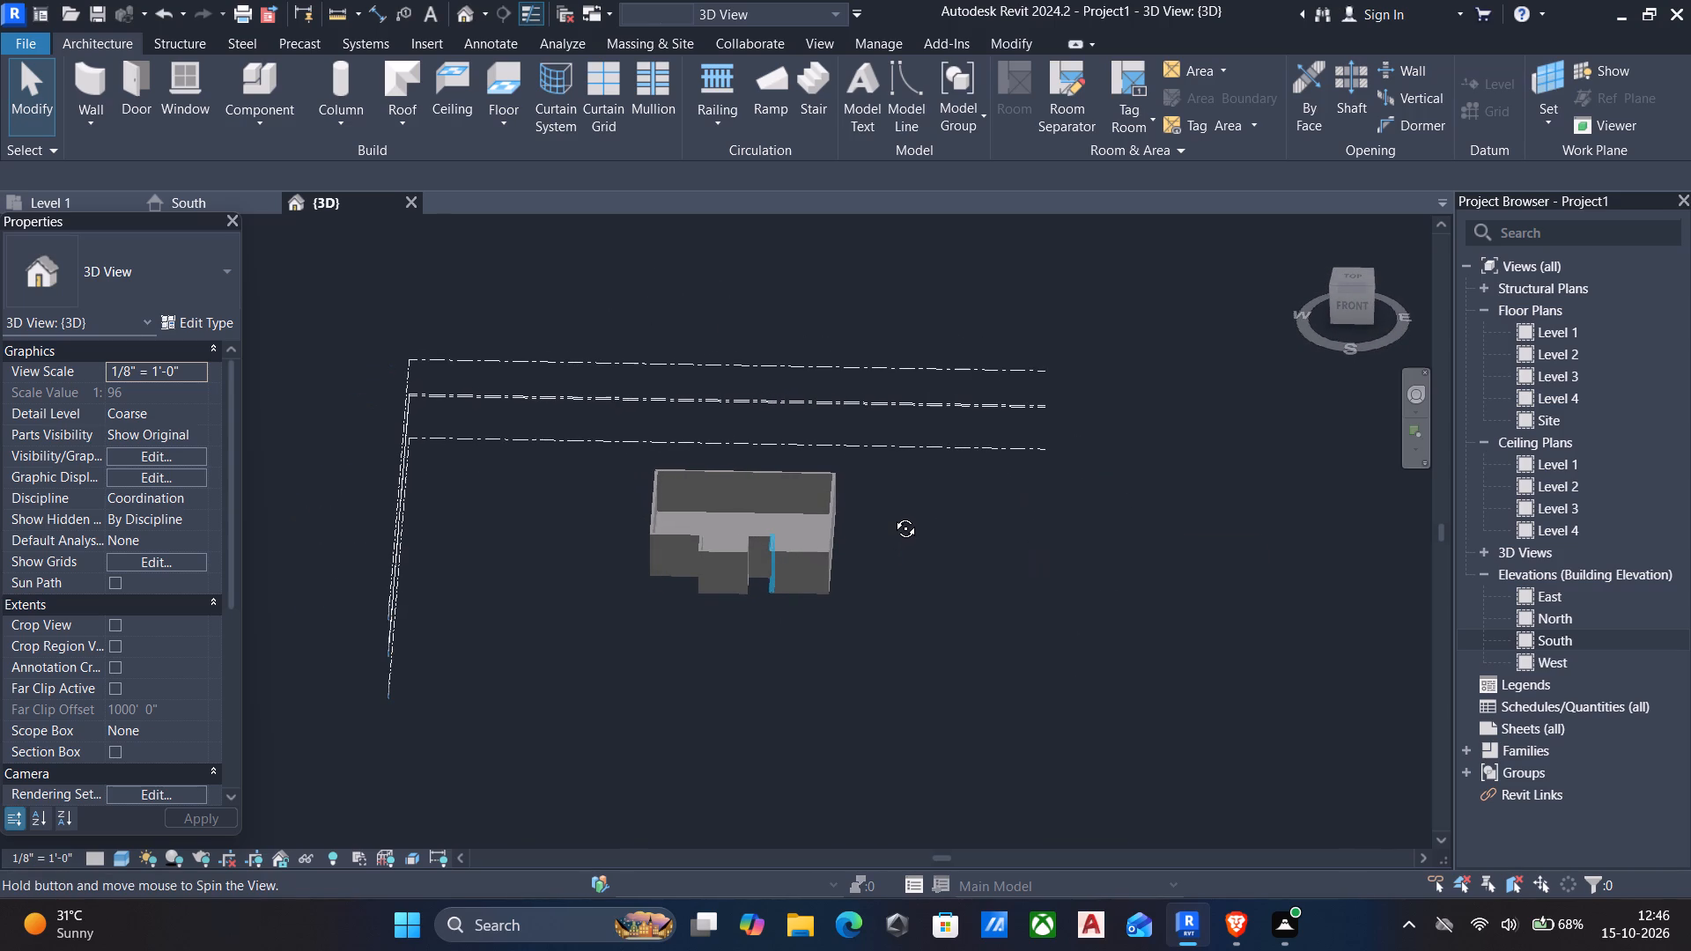
{"action": "middle_click_drag", "start_coordinate": [892, 515], "coordinate": [903, 515], "text": "shift"}
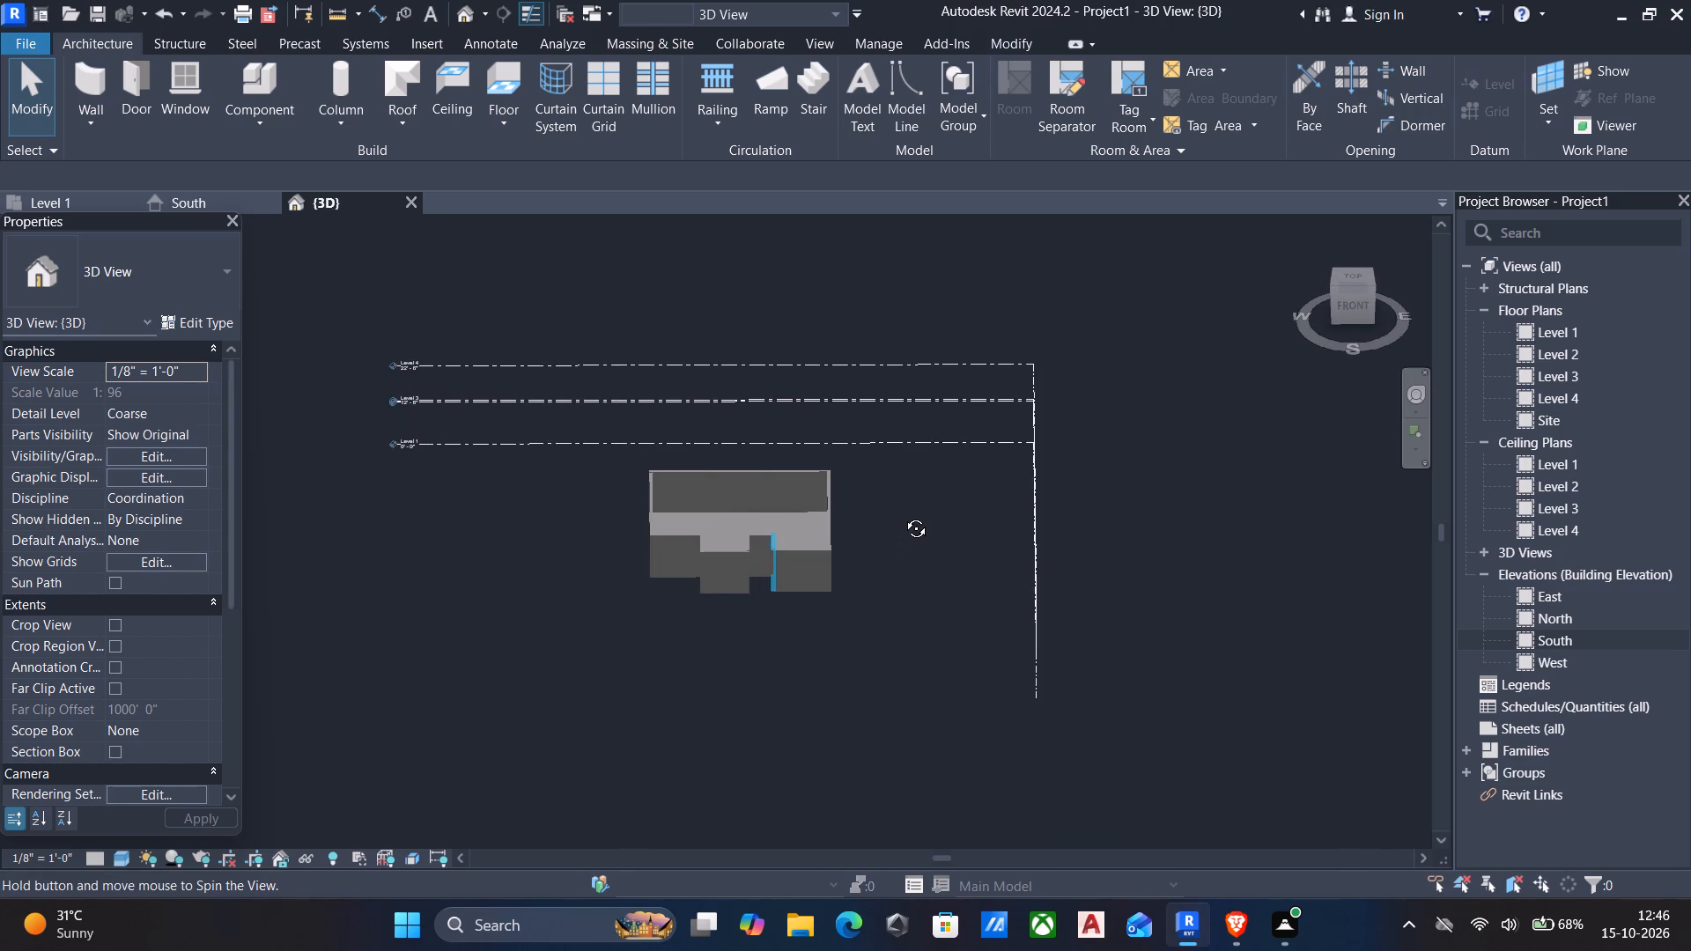
{"action": "middle_click_drag", "start_coordinate": [903, 515], "coordinate": [1023, 506], "text": "shift"}
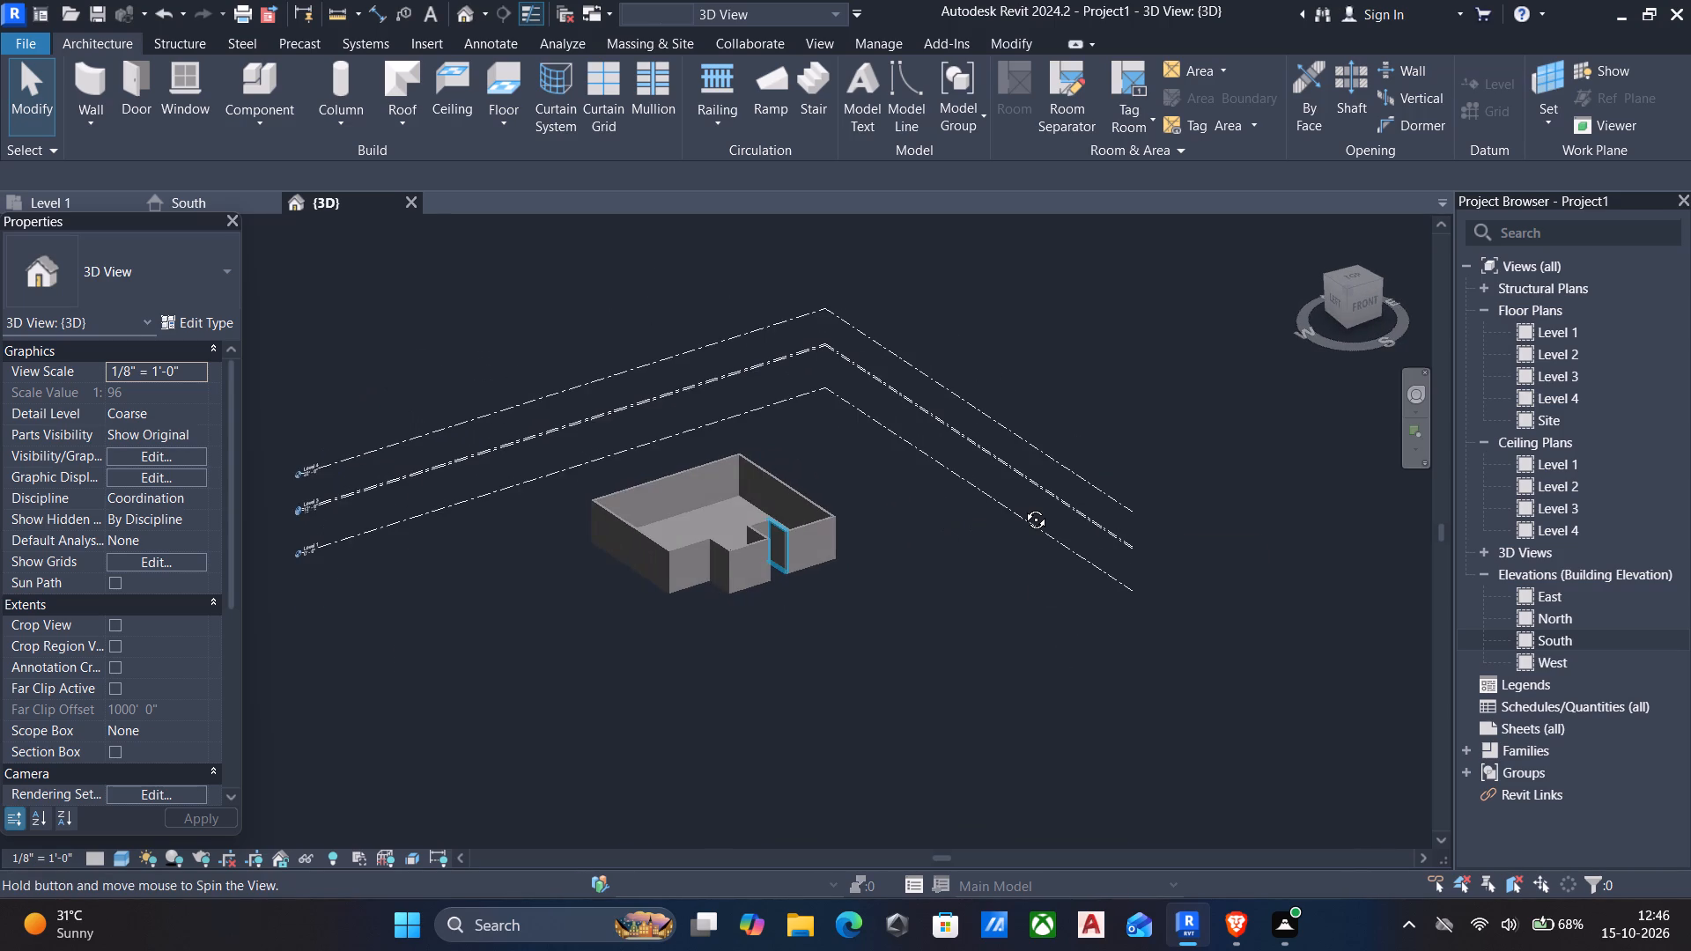
{"action": "middle_click_drag", "start_coordinate": [1023, 506], "coordinate": [800, 586], "text": "shift"}
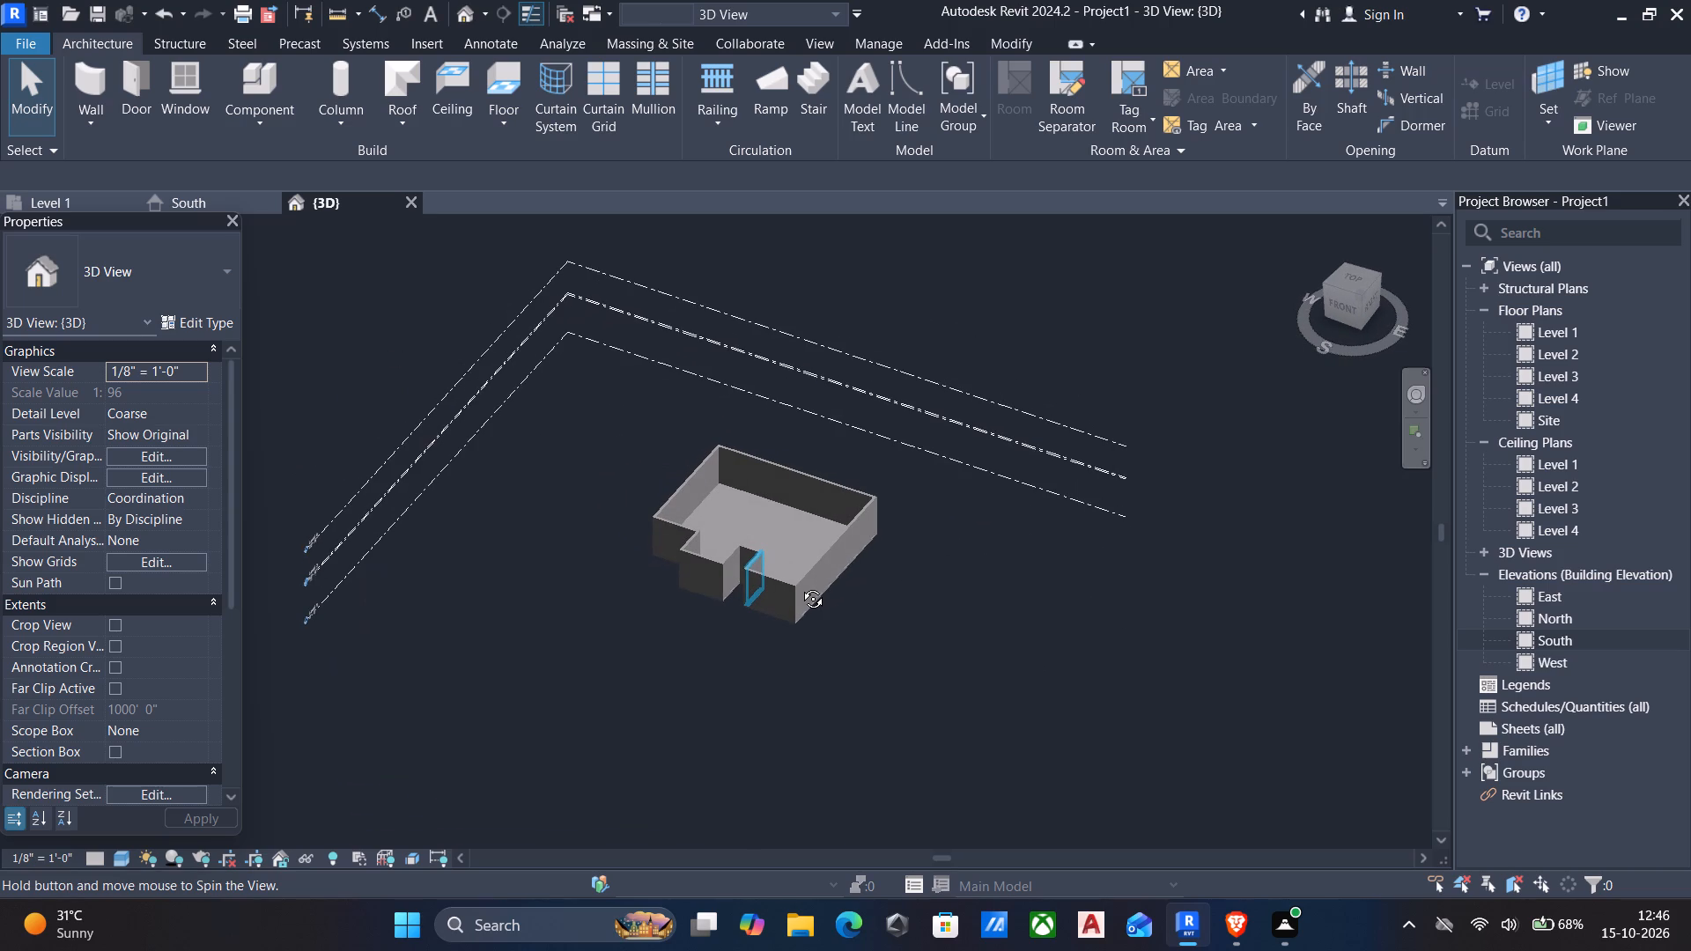
{"action": "middle_click_drag", "start_coordinate": [800, 586], "coordinate": [901, 555], "text": "shift"}
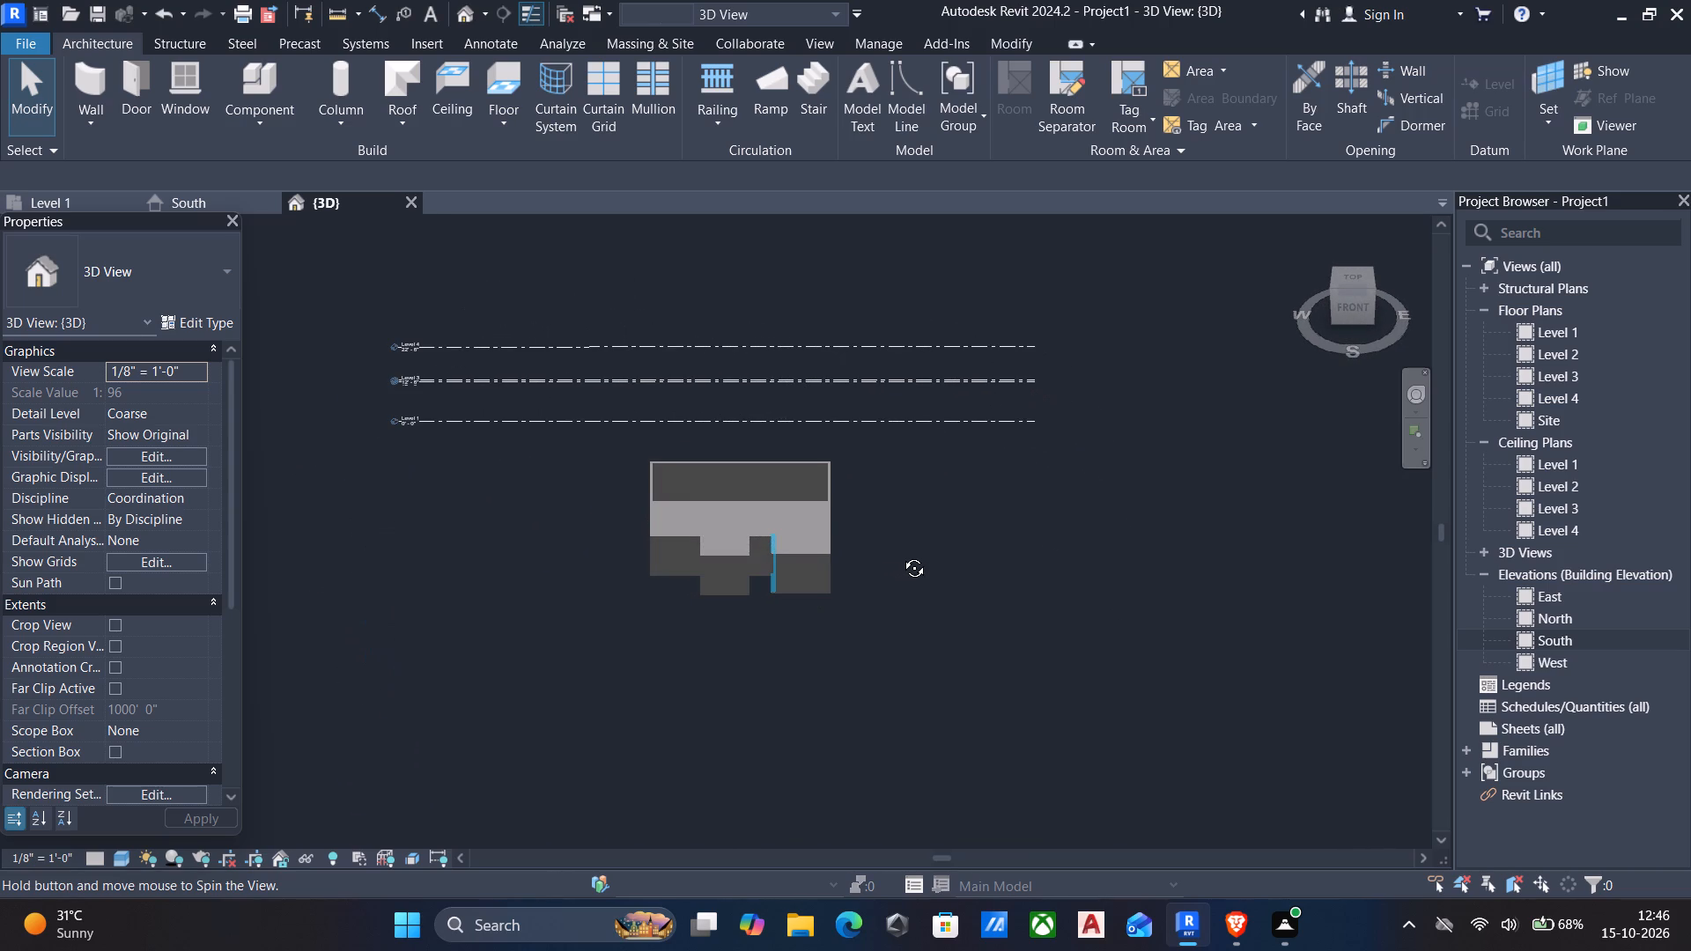
{"action": "middle_click_drag", "start_coordinate": [901, 555], "coordinate": [887, 520], "text": "shift"}
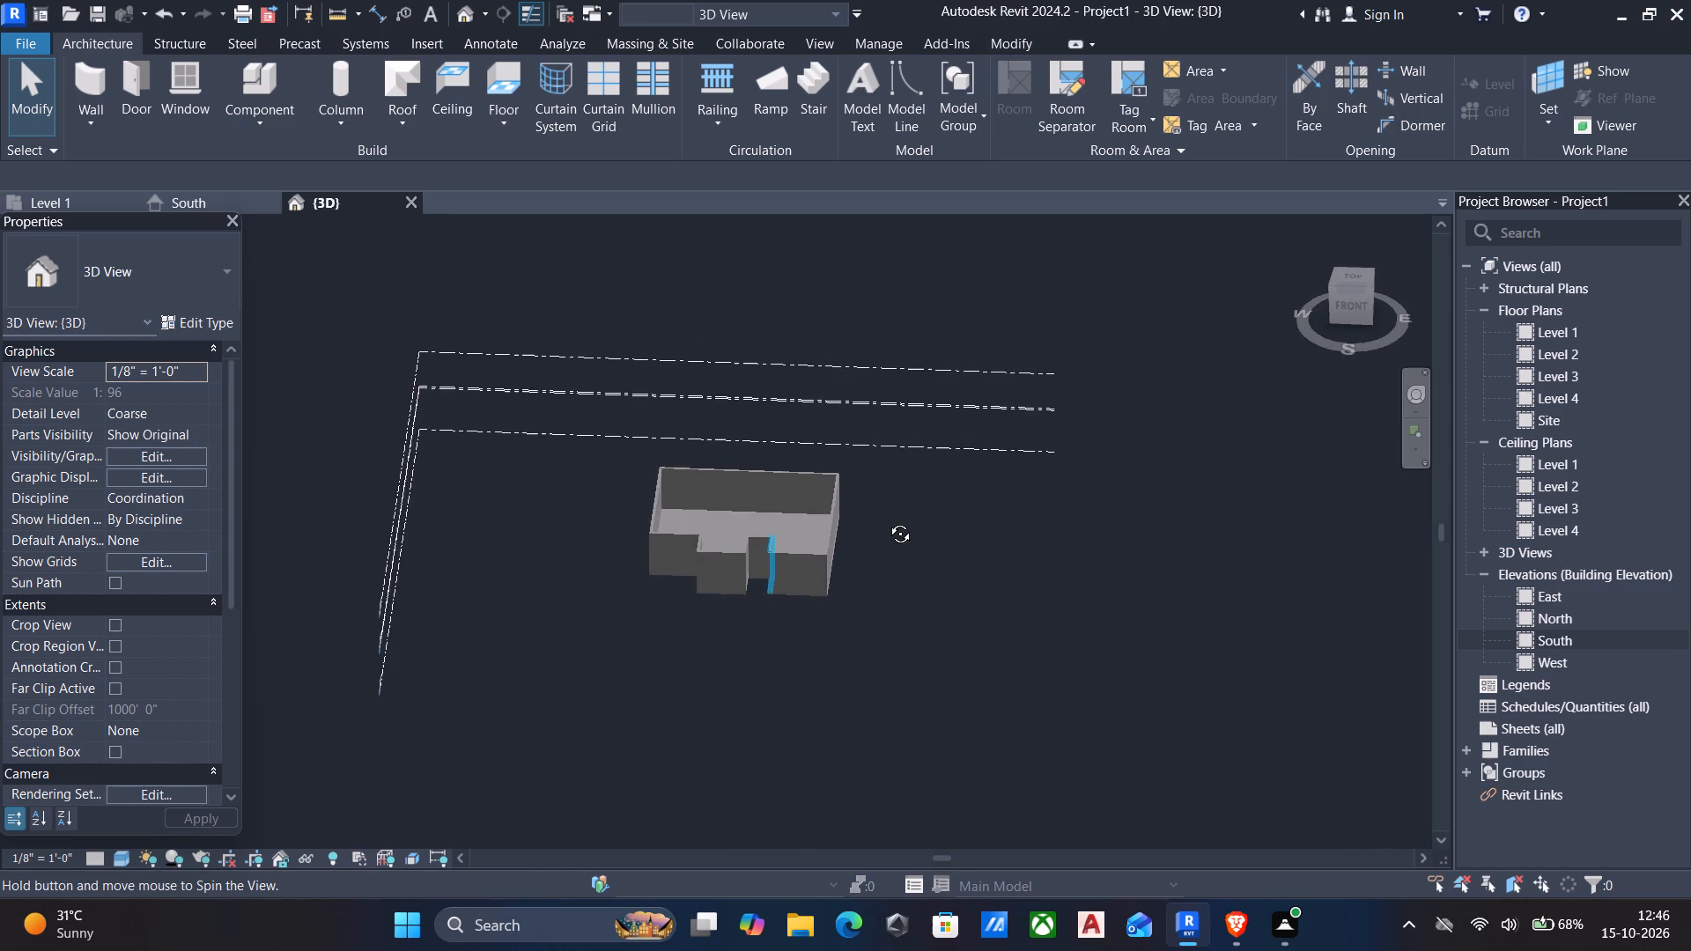
{"action": "middle_click_drag", "start_coordinate": [887, 520], "coordinate": [866, 579], "text": "shift"}
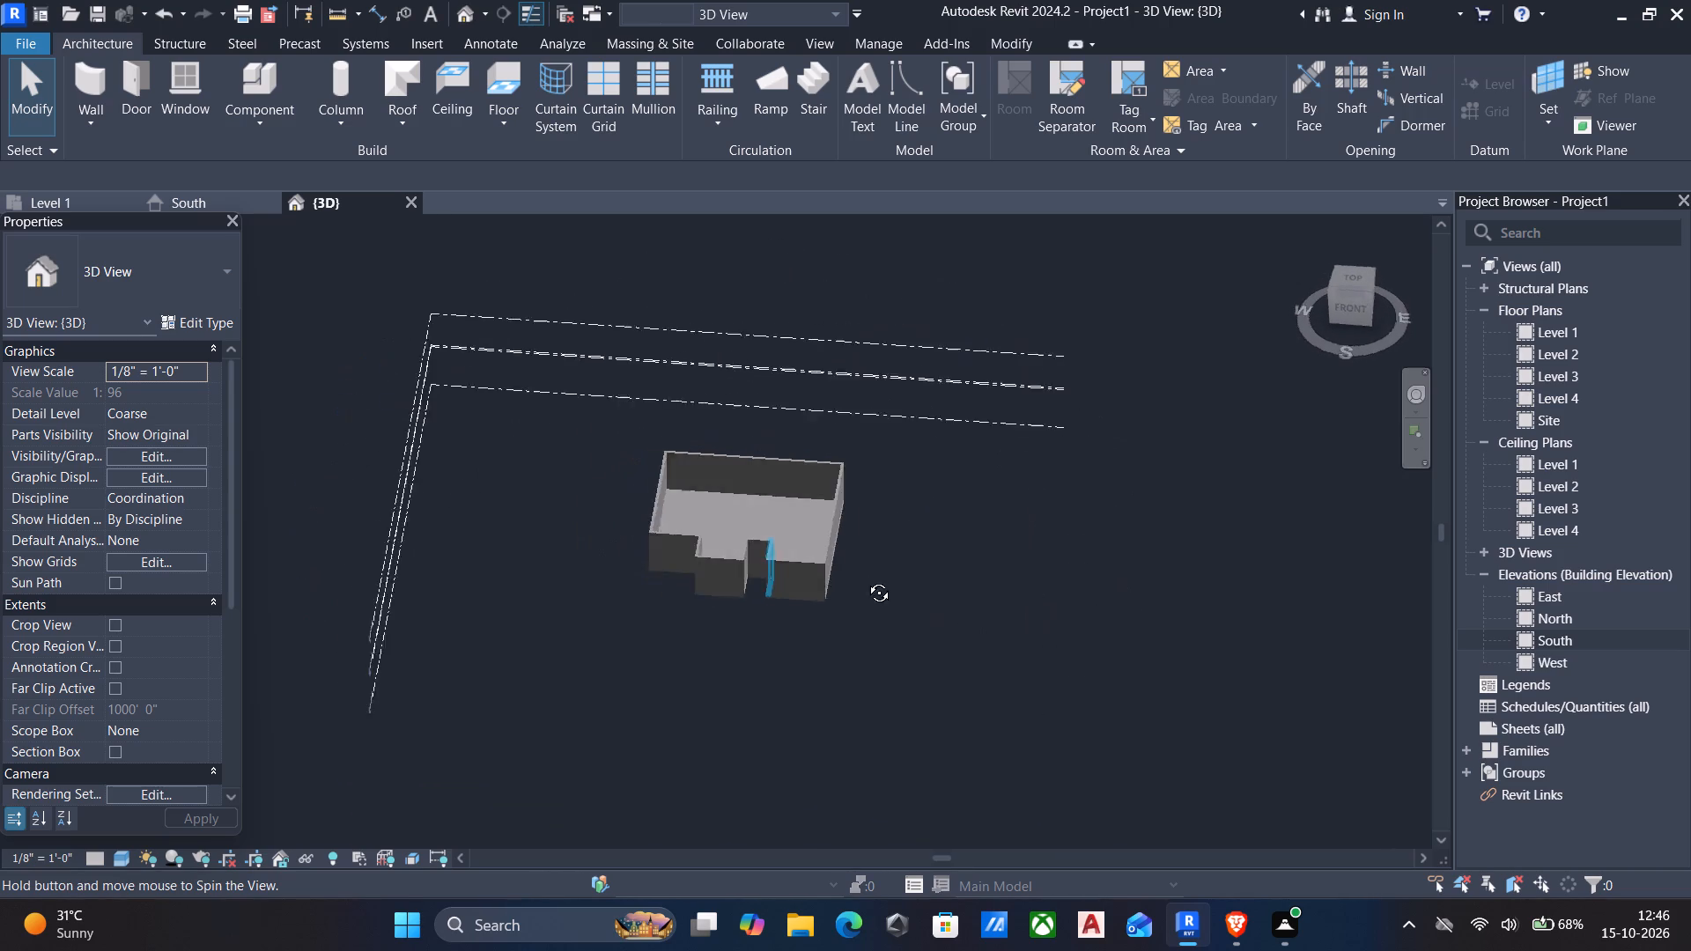
{"action": "middle_click_drag", "start_coordinate": [866, 579], "coordinate": [927, 506], "text": "shift"}
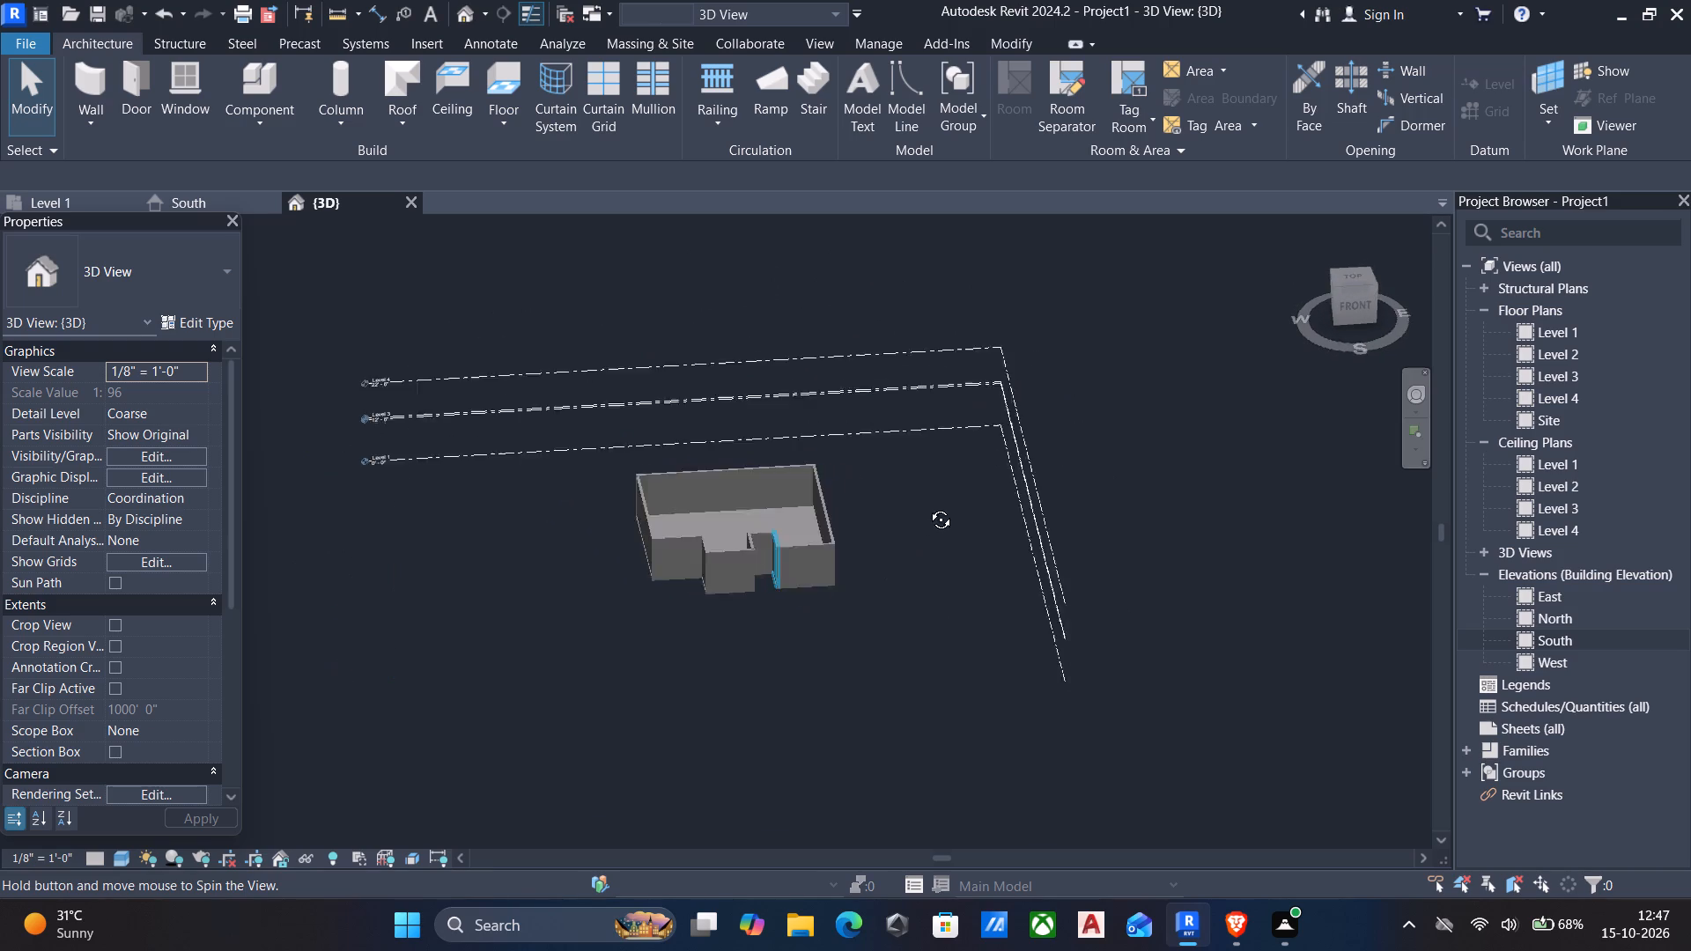
{"action": "middle_click_drag", "start_coordinate": [927, 506], "coordinate": [947, 431], "text": "shift"}
{"action": "middle_click", "coordinate": [947, 431], "text": "shift"}
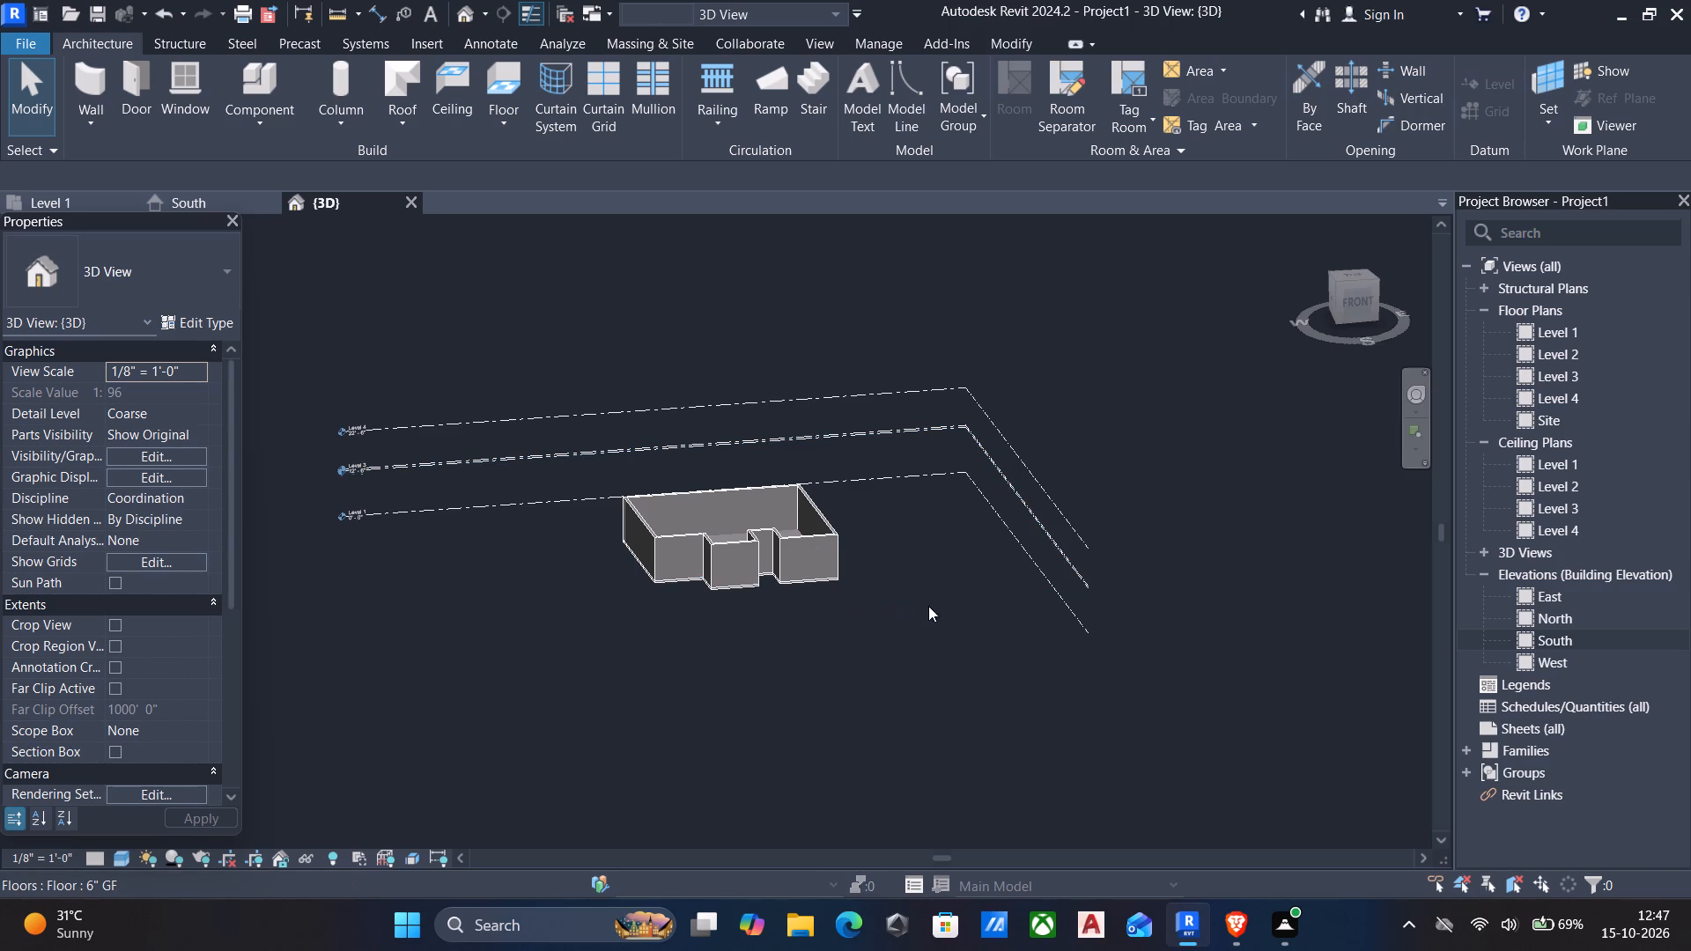
{"action": "middle_click_drag", "start_coordinate": [928, 606], "coordinate": [977, 591]}
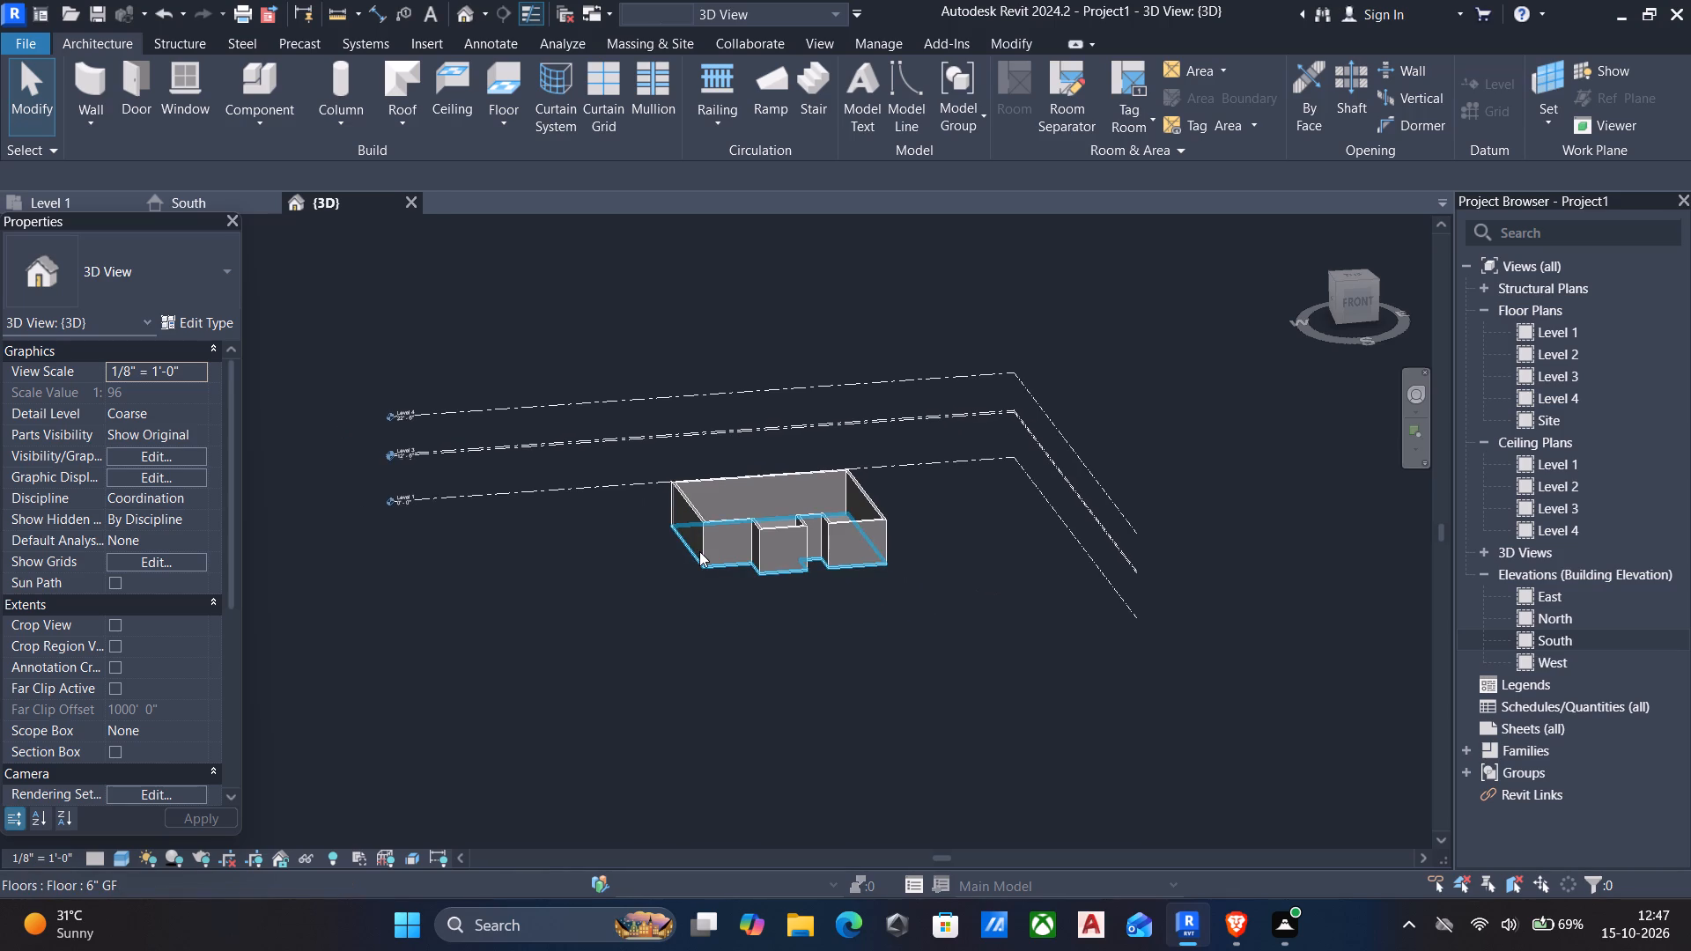
{"action": "middle_click_drag", "start_coordinate": [729, 575], "coordinate": [891, 545]}
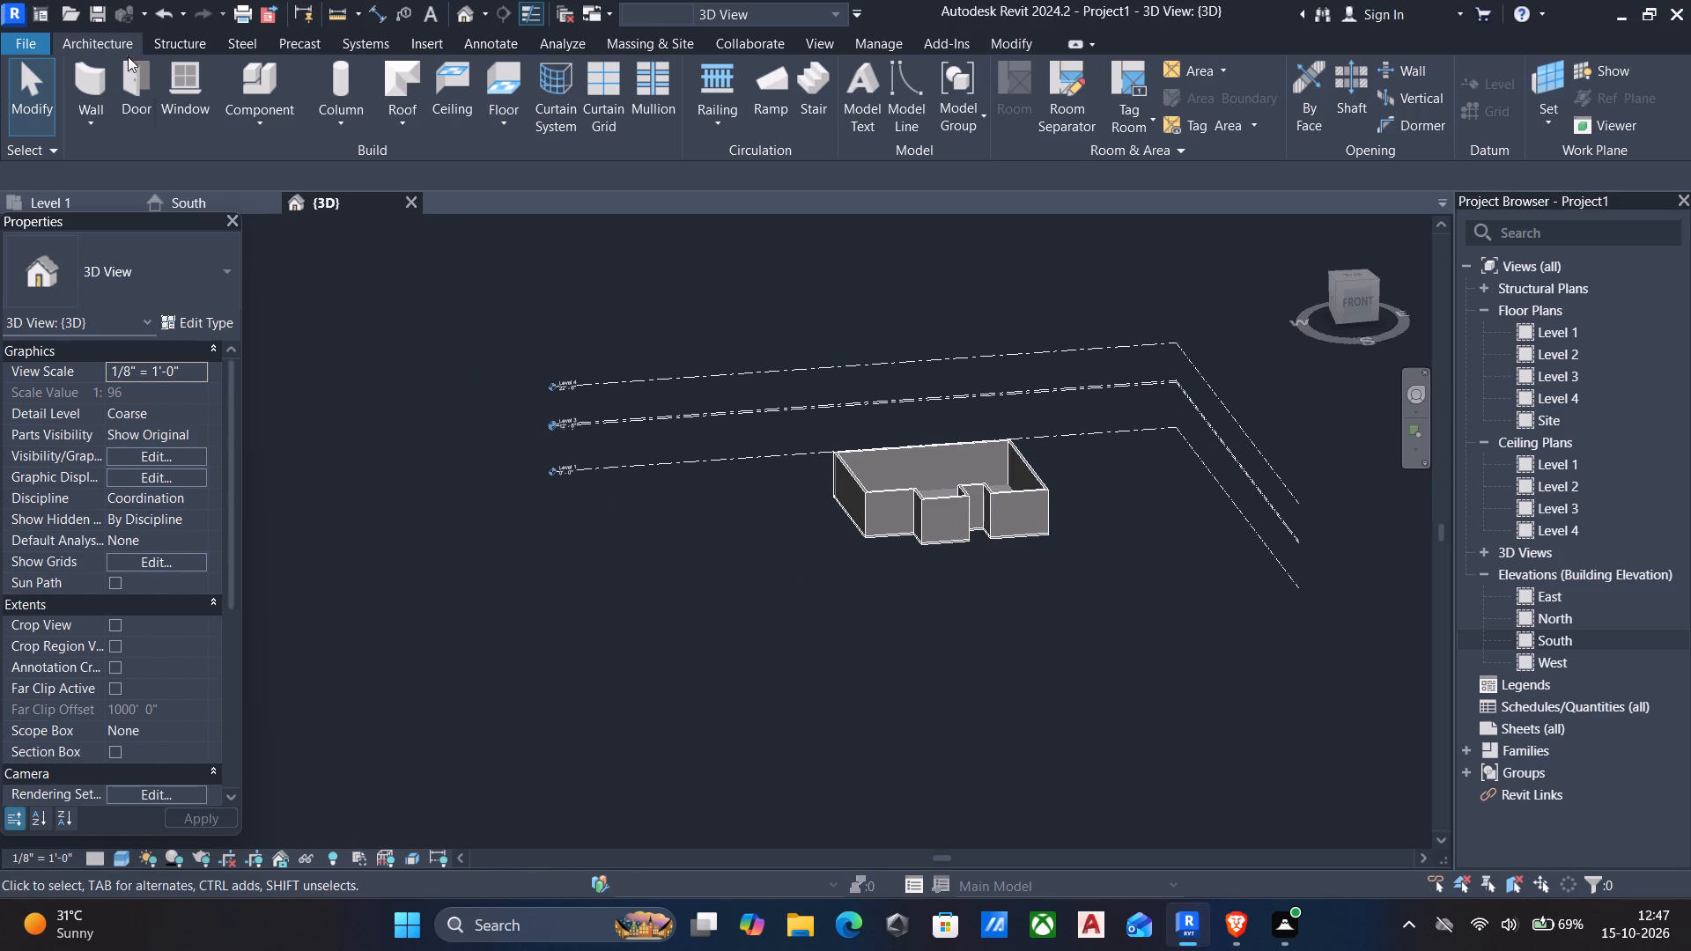
Create an in-place component in the Generic Models category, keeping the name Generic Models 1.
{"action": "left_click", "coordinate": [251, 120]}
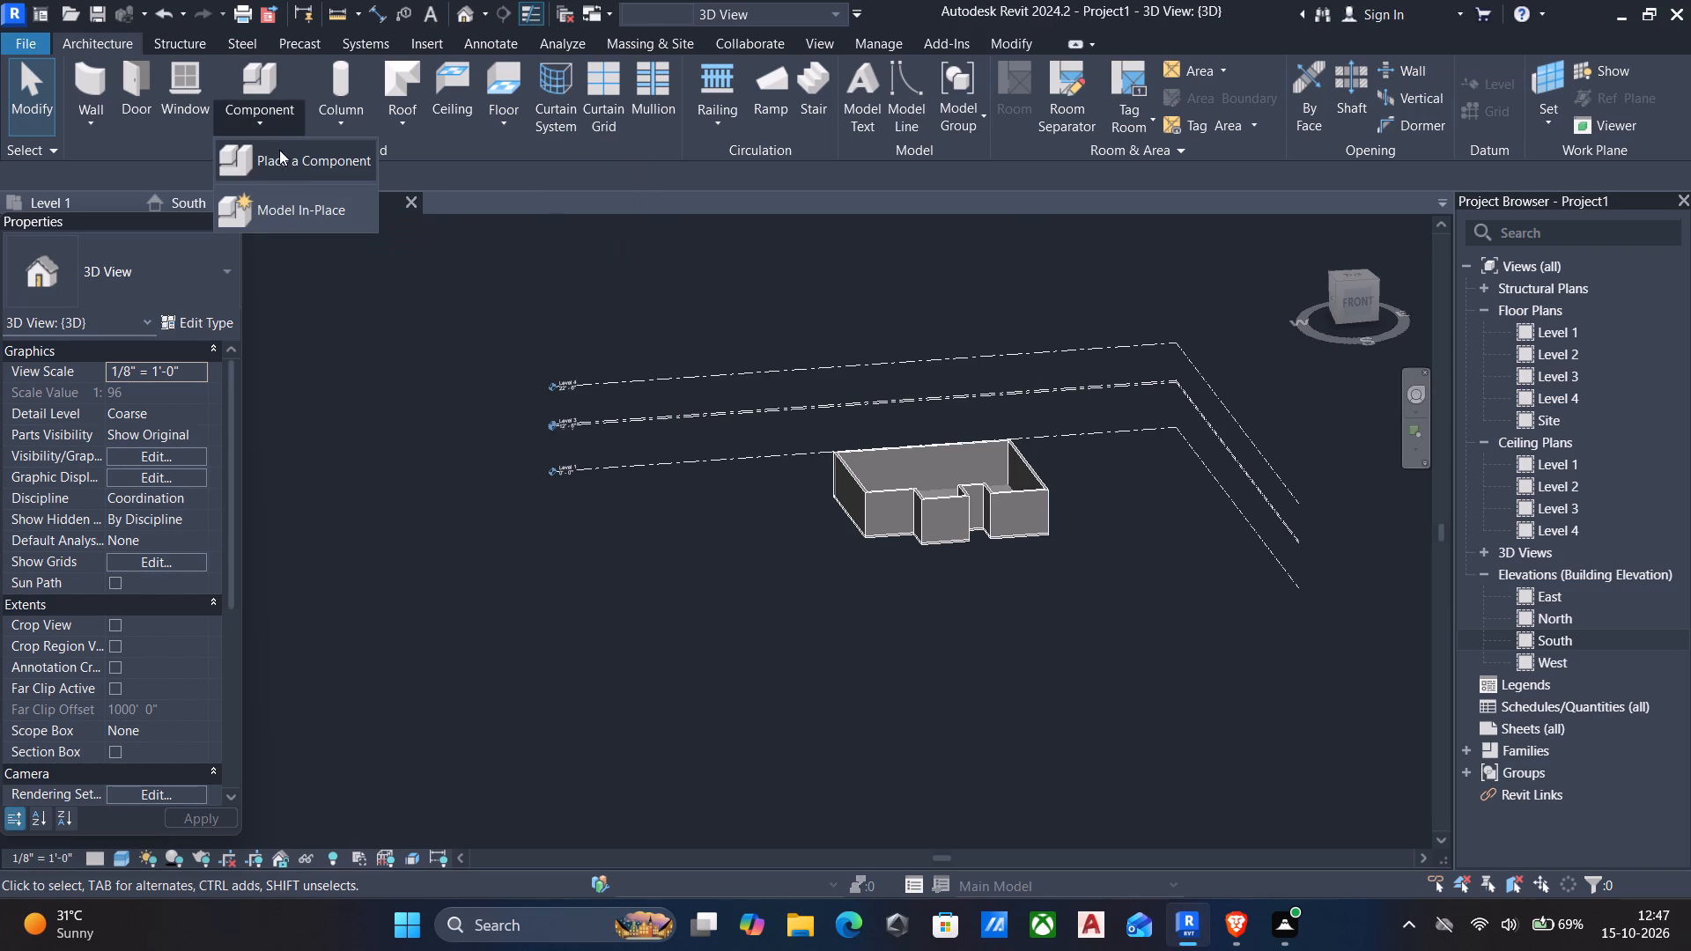
{"action": "left_click", "coordinate": [302, 206]}
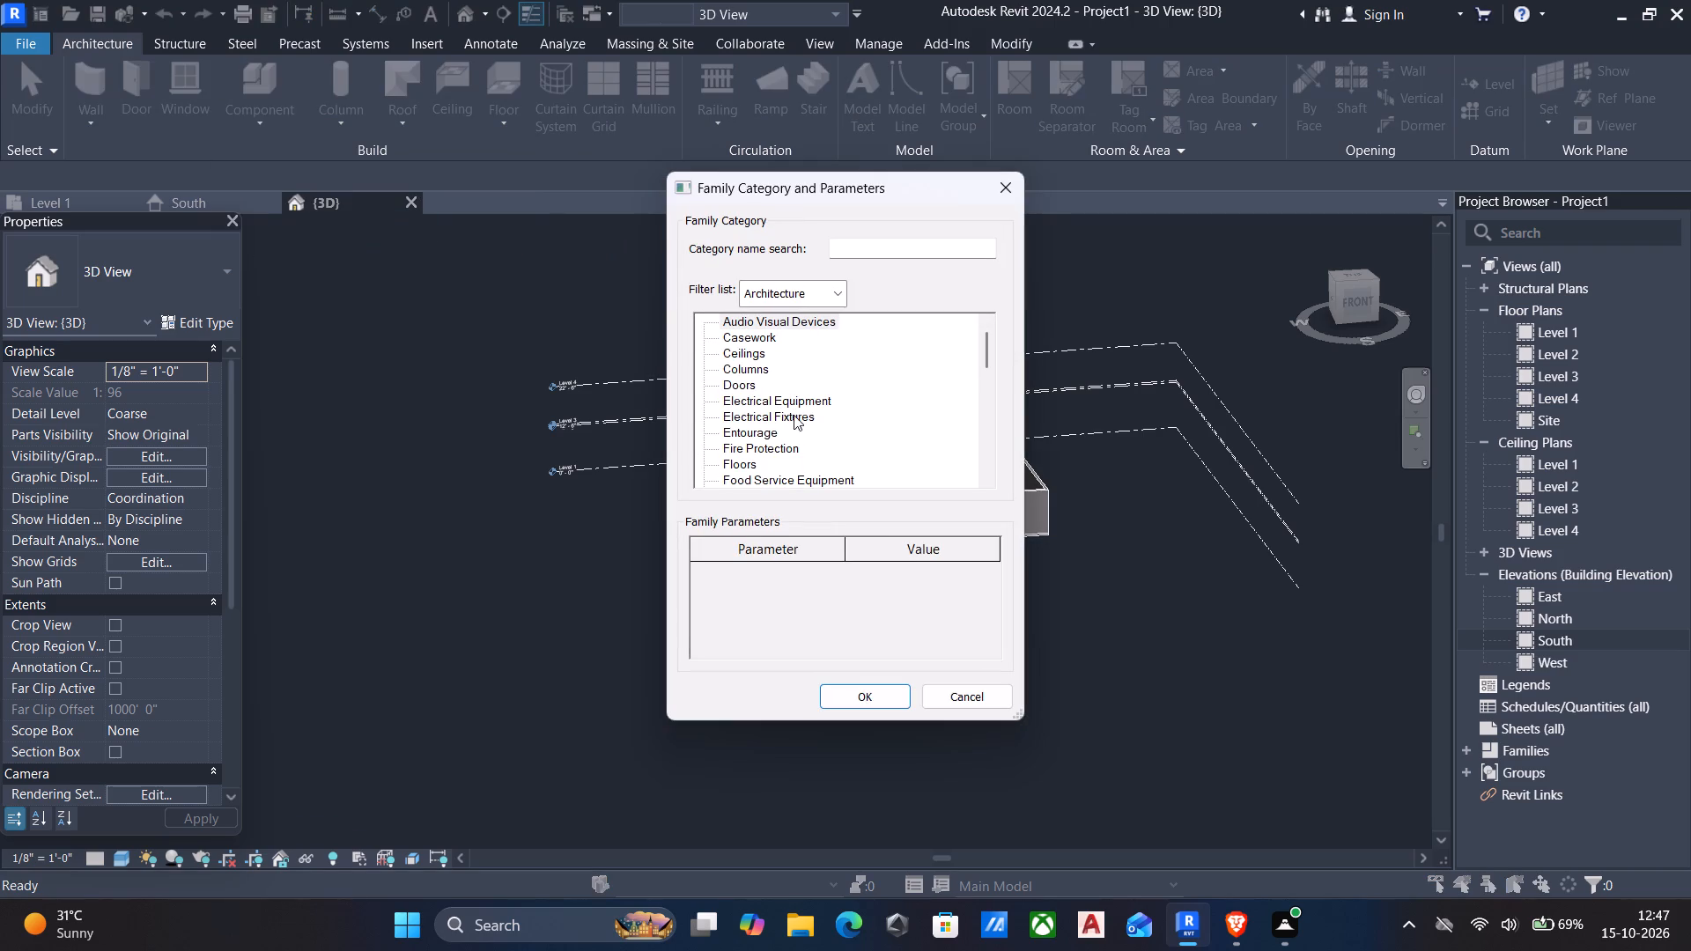
{"action": "scroll", "coordinate": [794, 436], "scroll_direction": "down", "scroll_amount": 3}
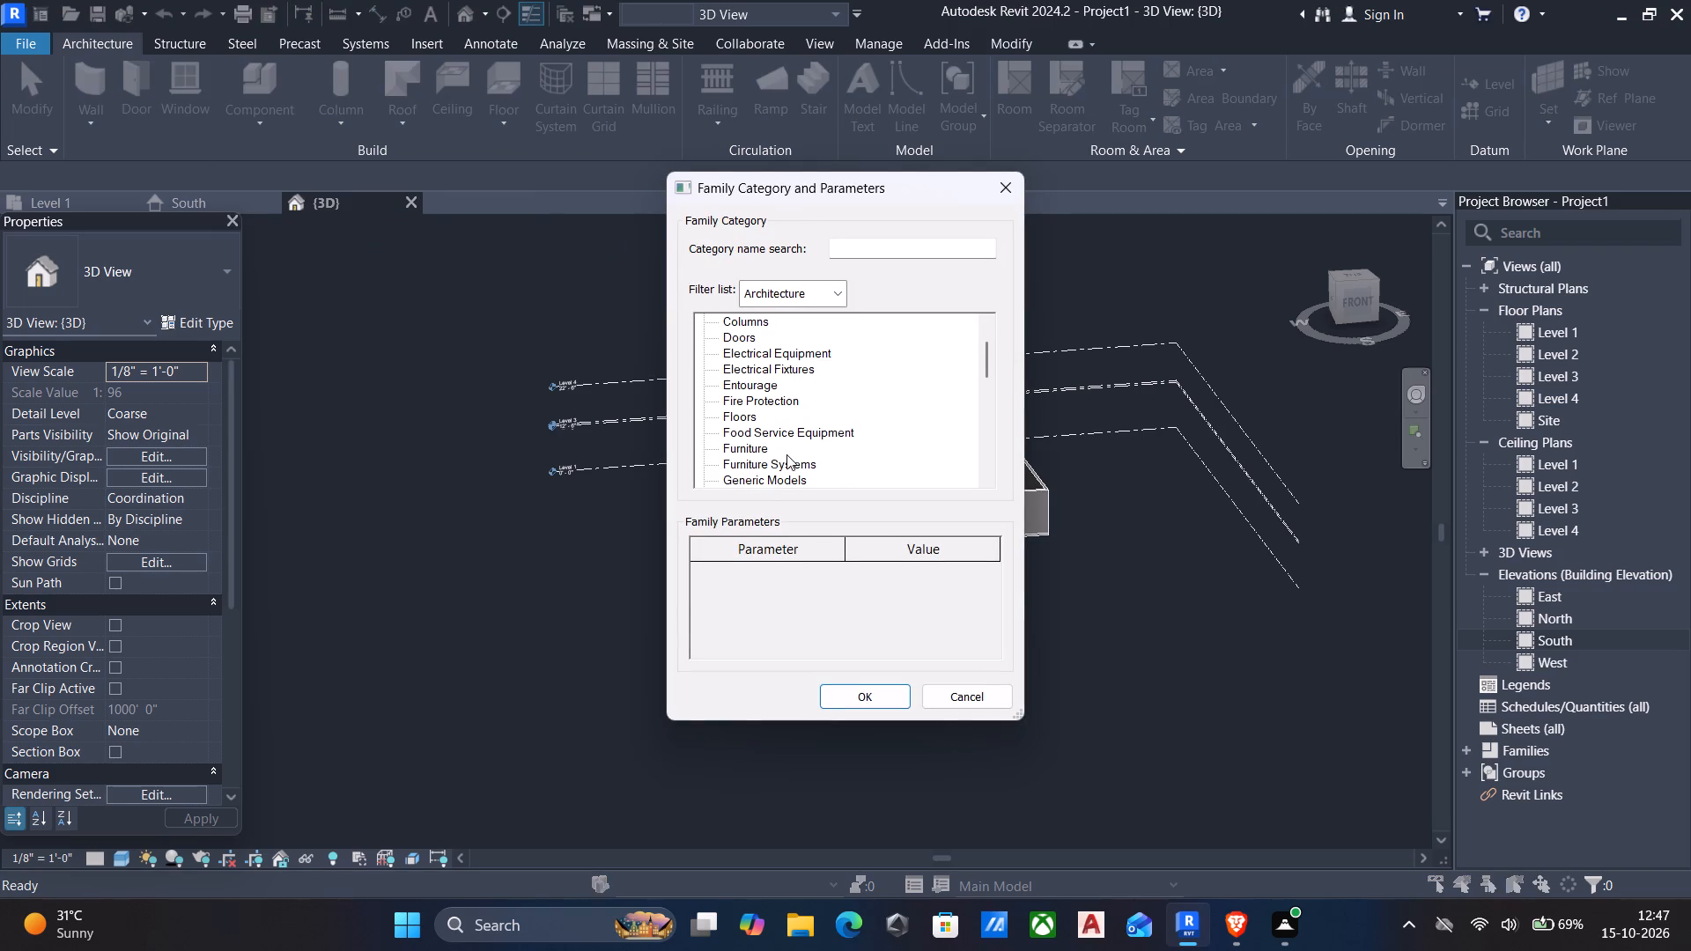
{"action": "left_click", "coordinate": [779, 476]}
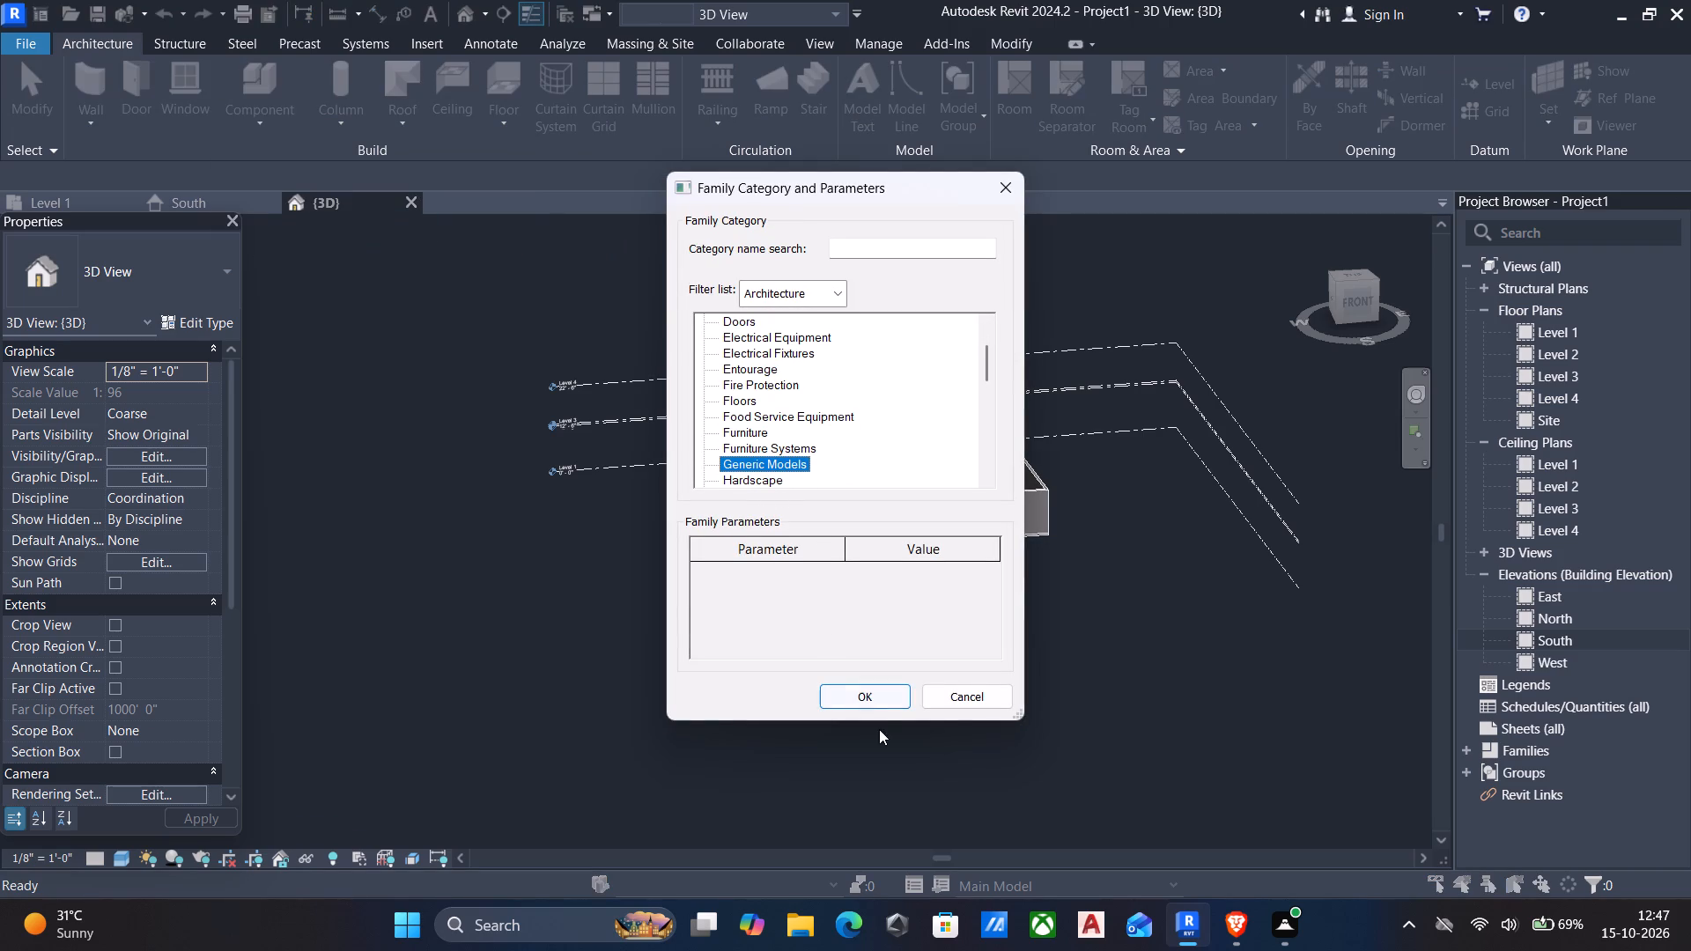
{"action": "left_click", "coordinate": [860, 697]}
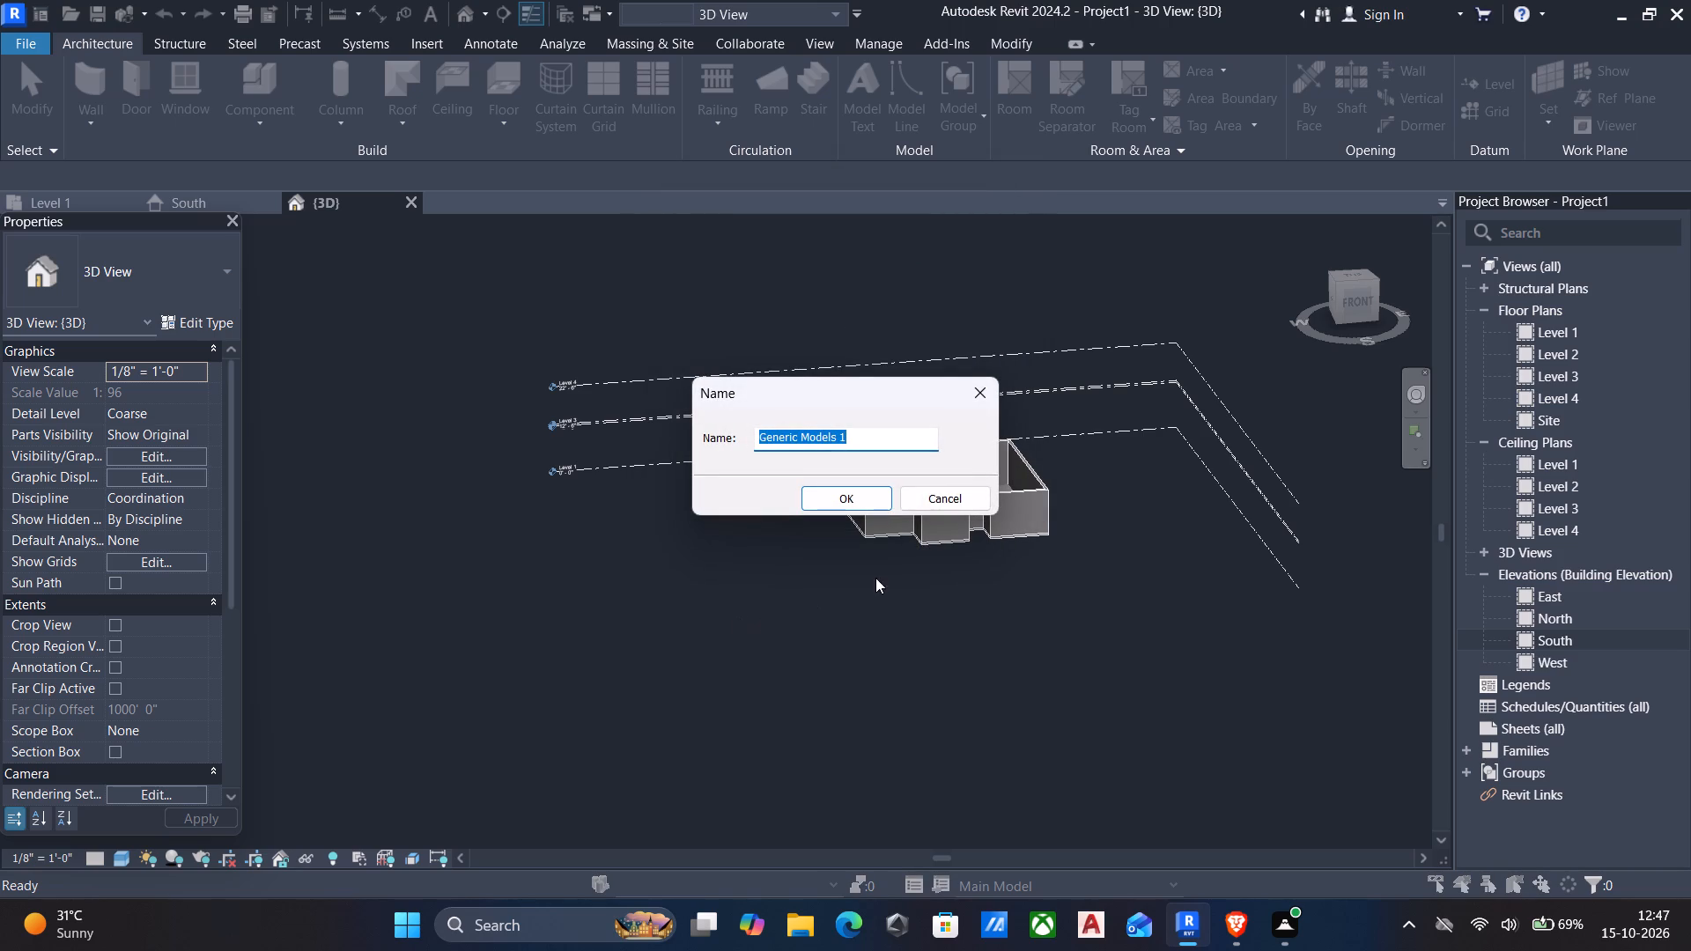
{"action": "middle_click_drag", "start_coordinate": [880, 571], "coordinate": [916, 549]}
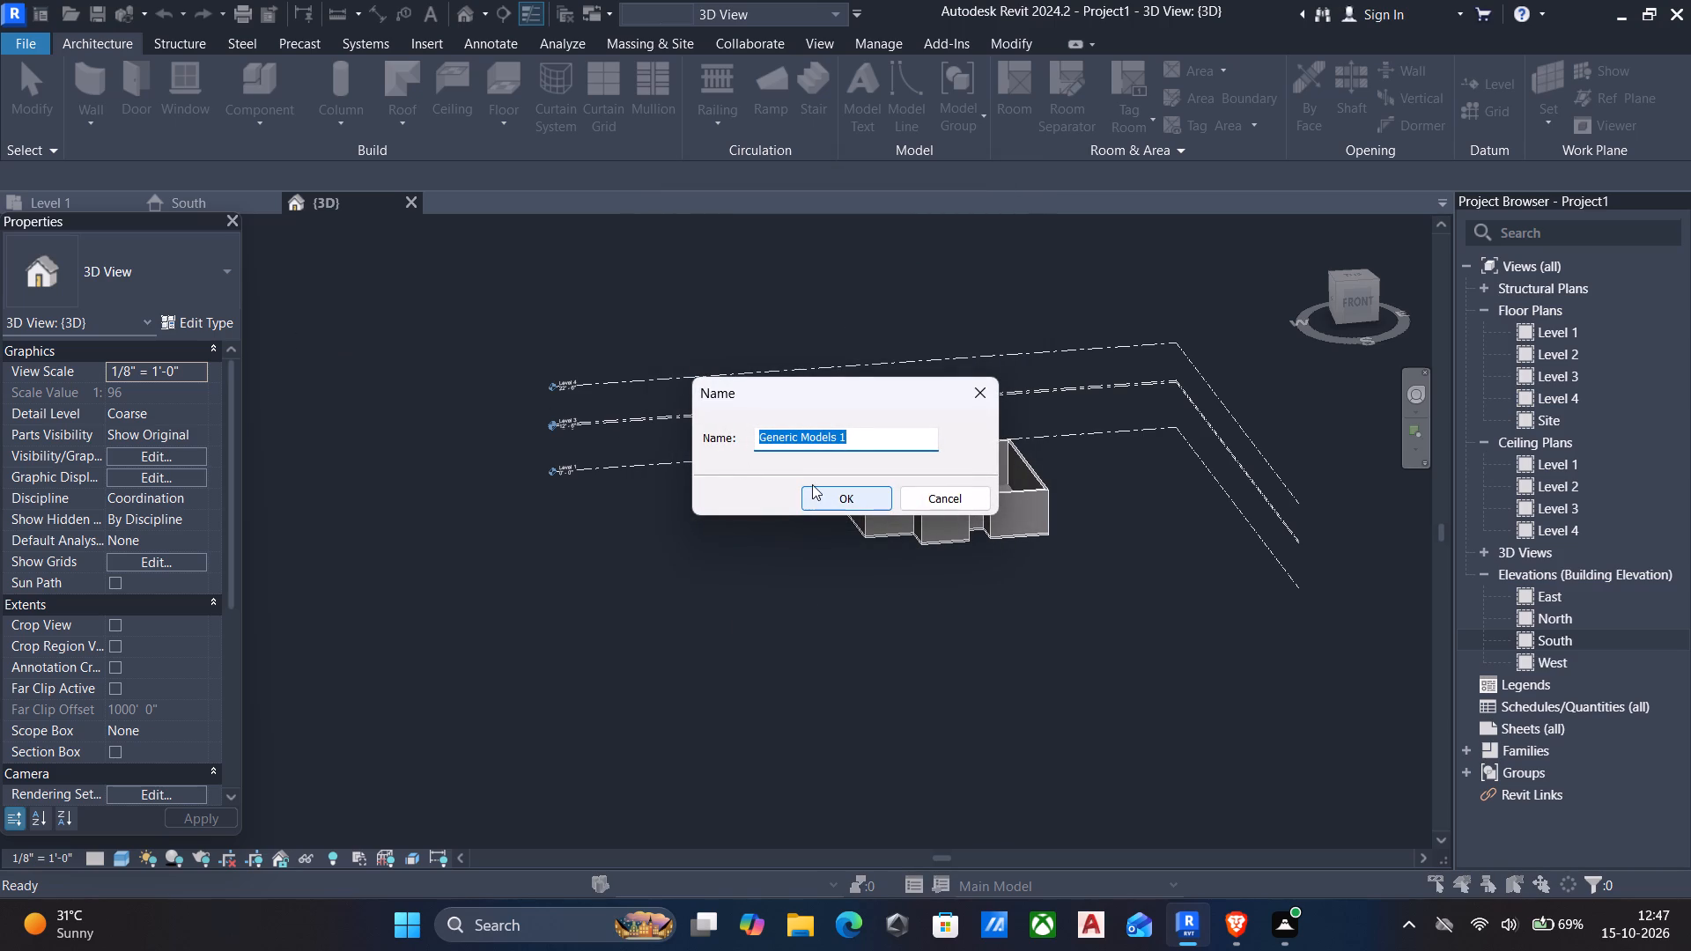
{"action": "left_click", "coordinate": [812, 484]}
{"action": "left_click", "coordinate": [821, 490]}
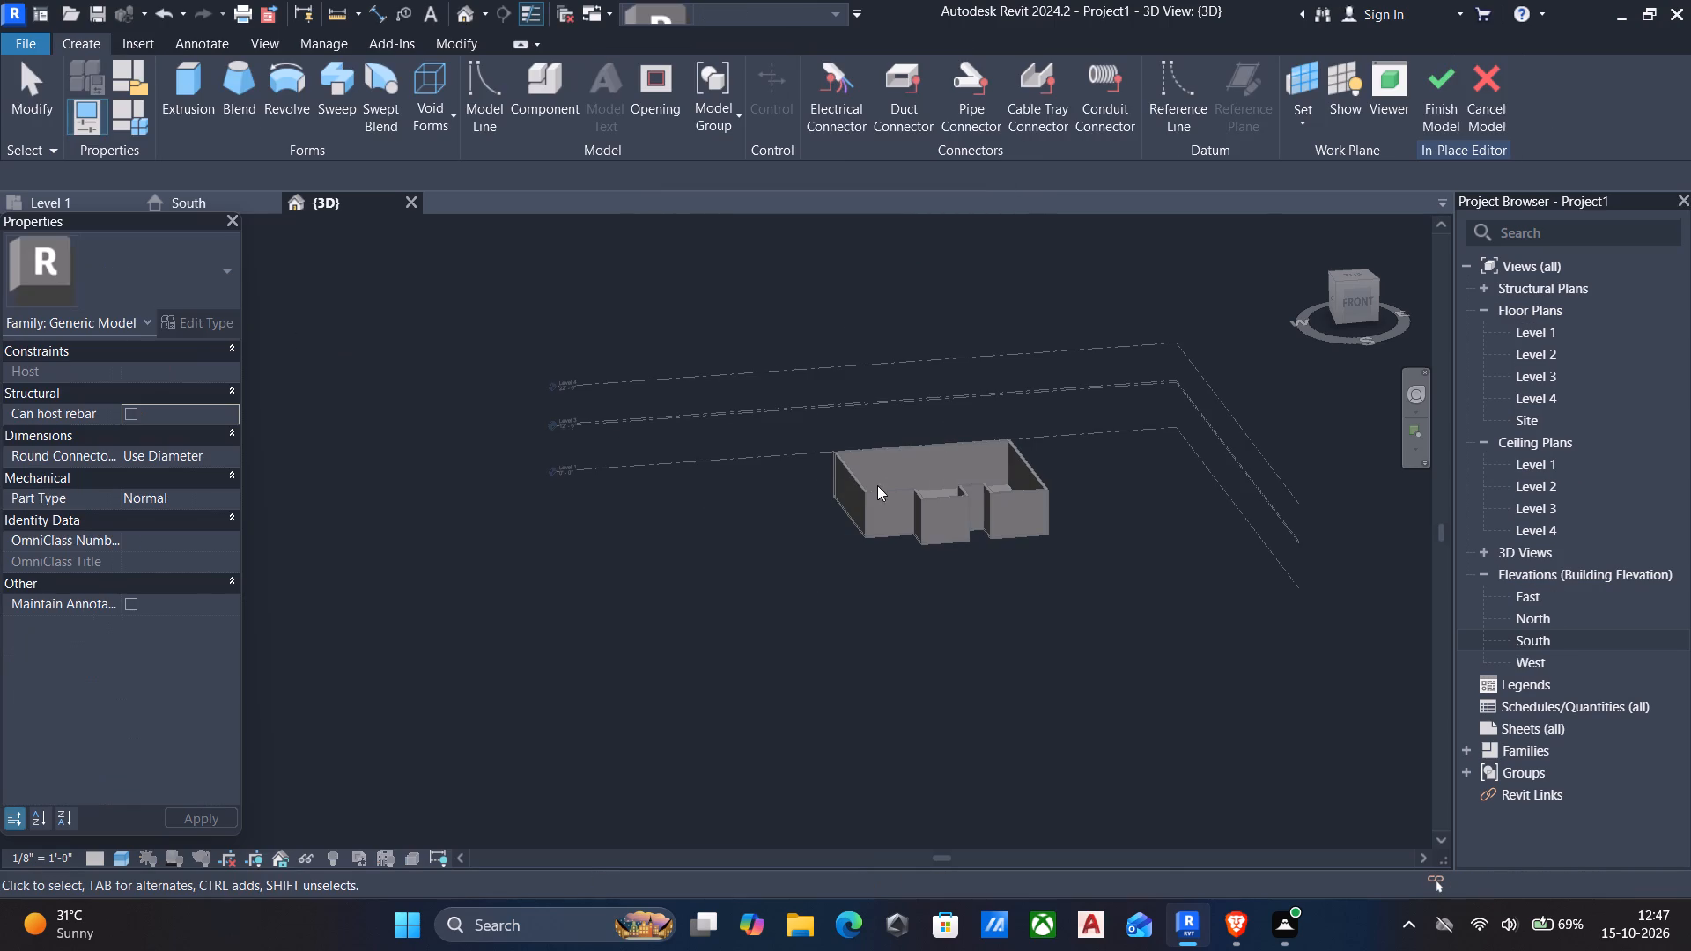
Start an extrusion on the westernmost south wall's outer face and sketch a full-width rectangle, about 12' 7 1/2" by 1', near its top.
{"action": "left_click", "coordinate": [189, 90]}
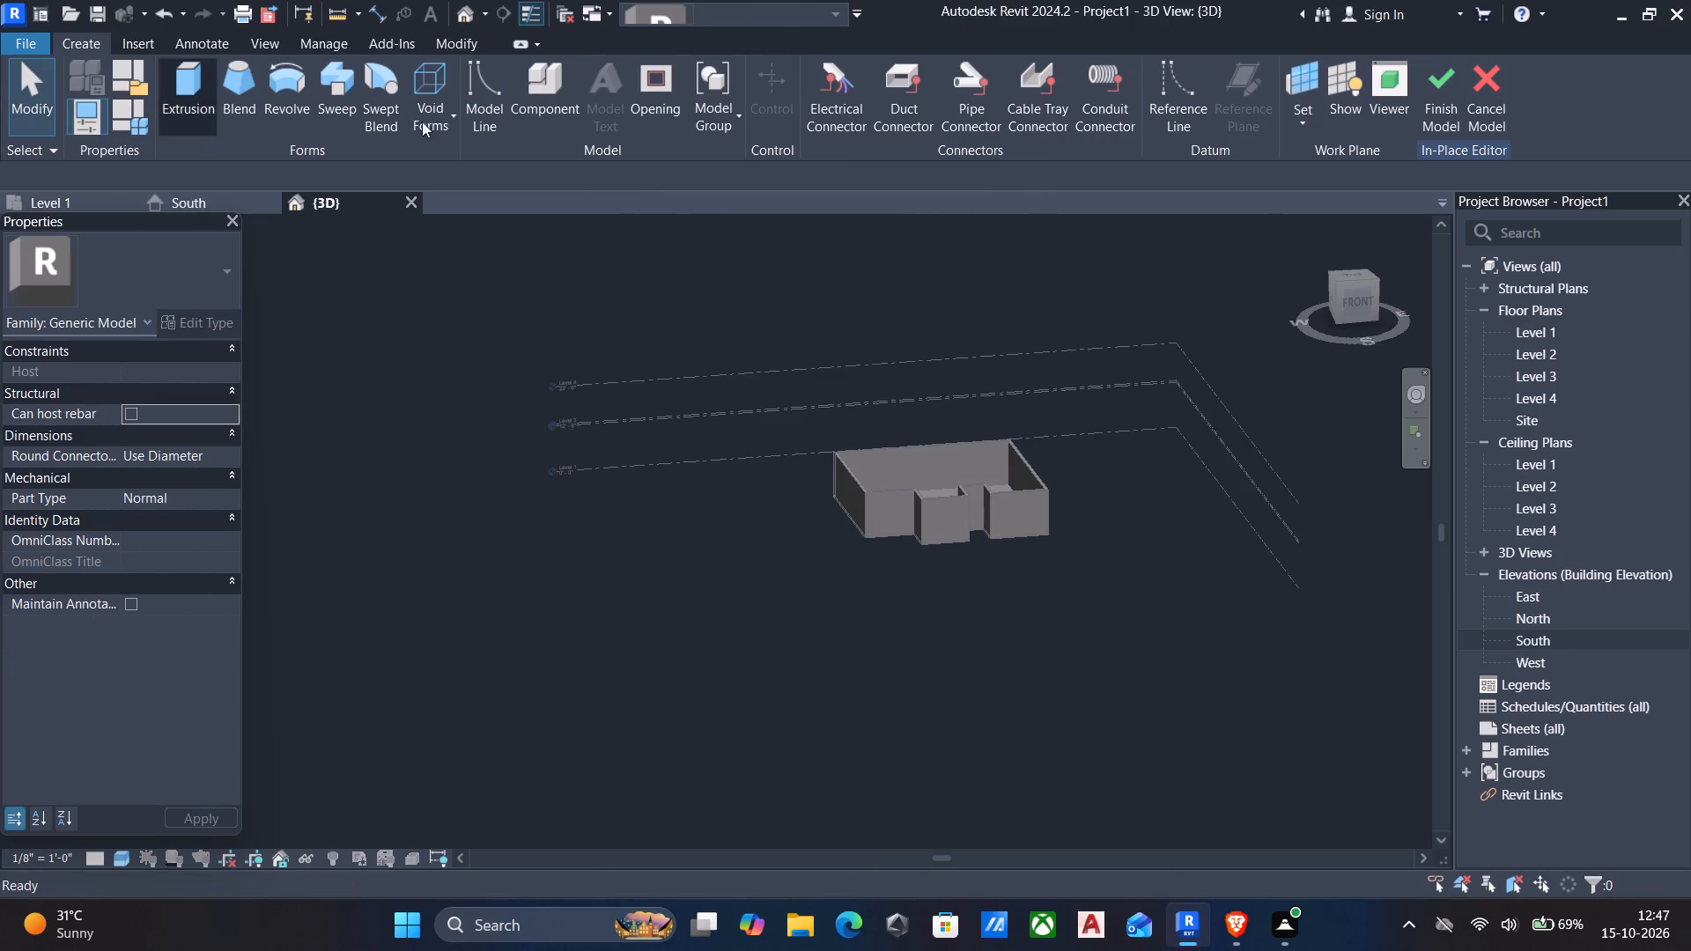
{"action": "left_click", "coordinate": [1007, 120]}
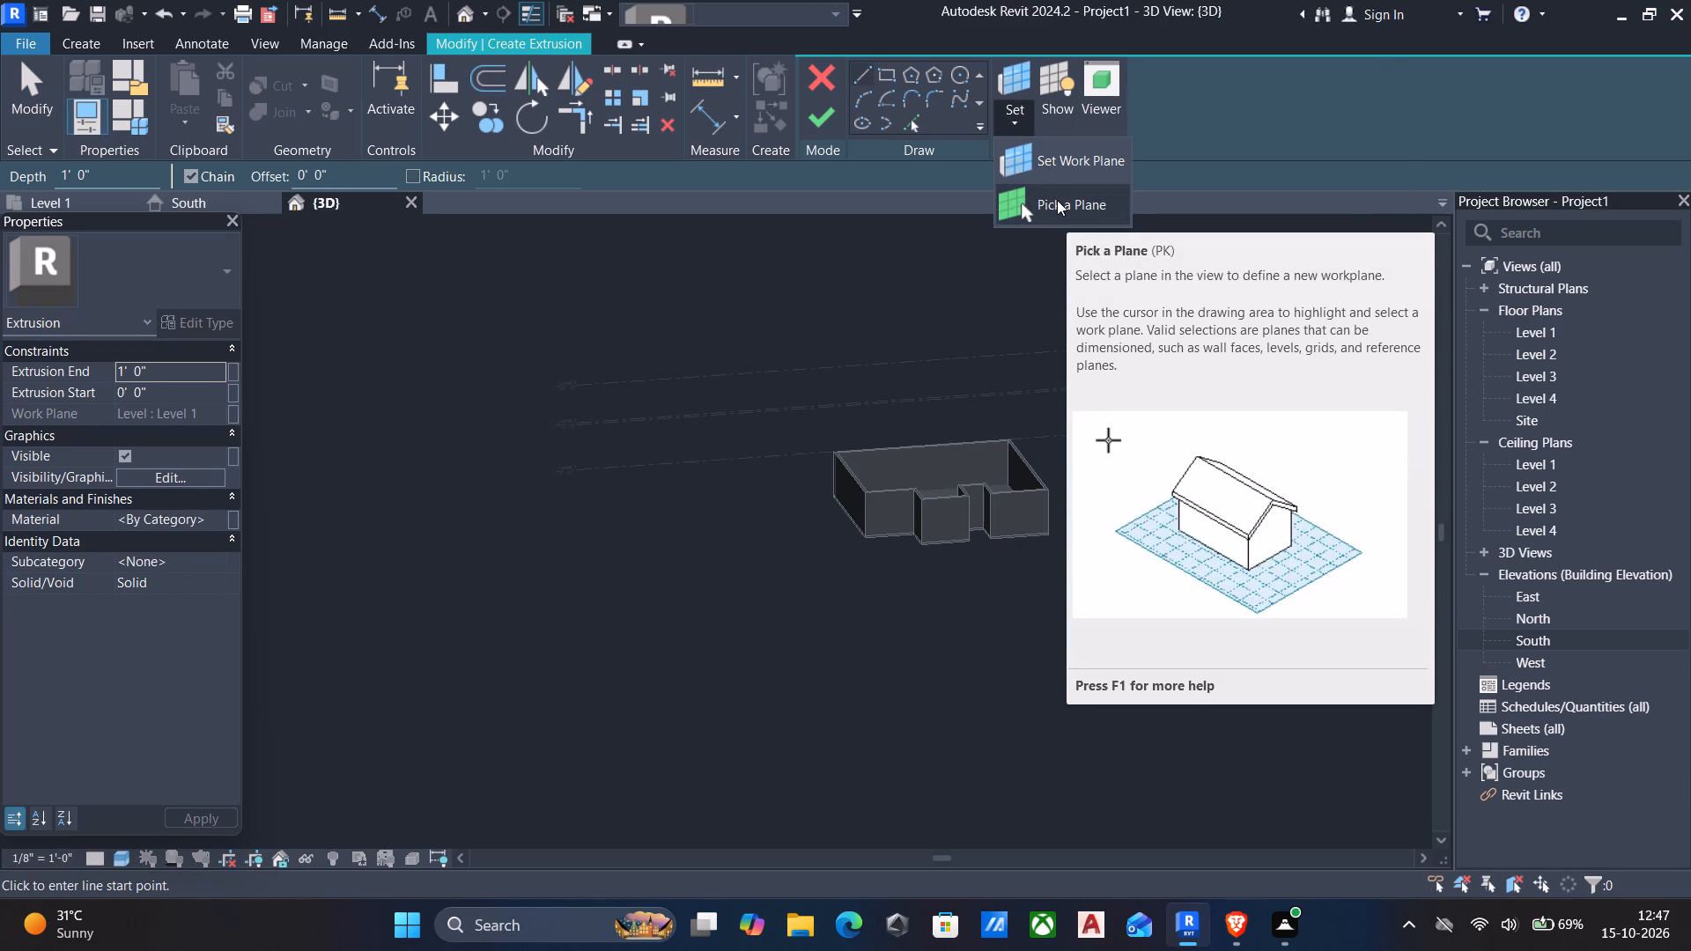
{"action": "left_click", "coordinate": [1057, 200]}
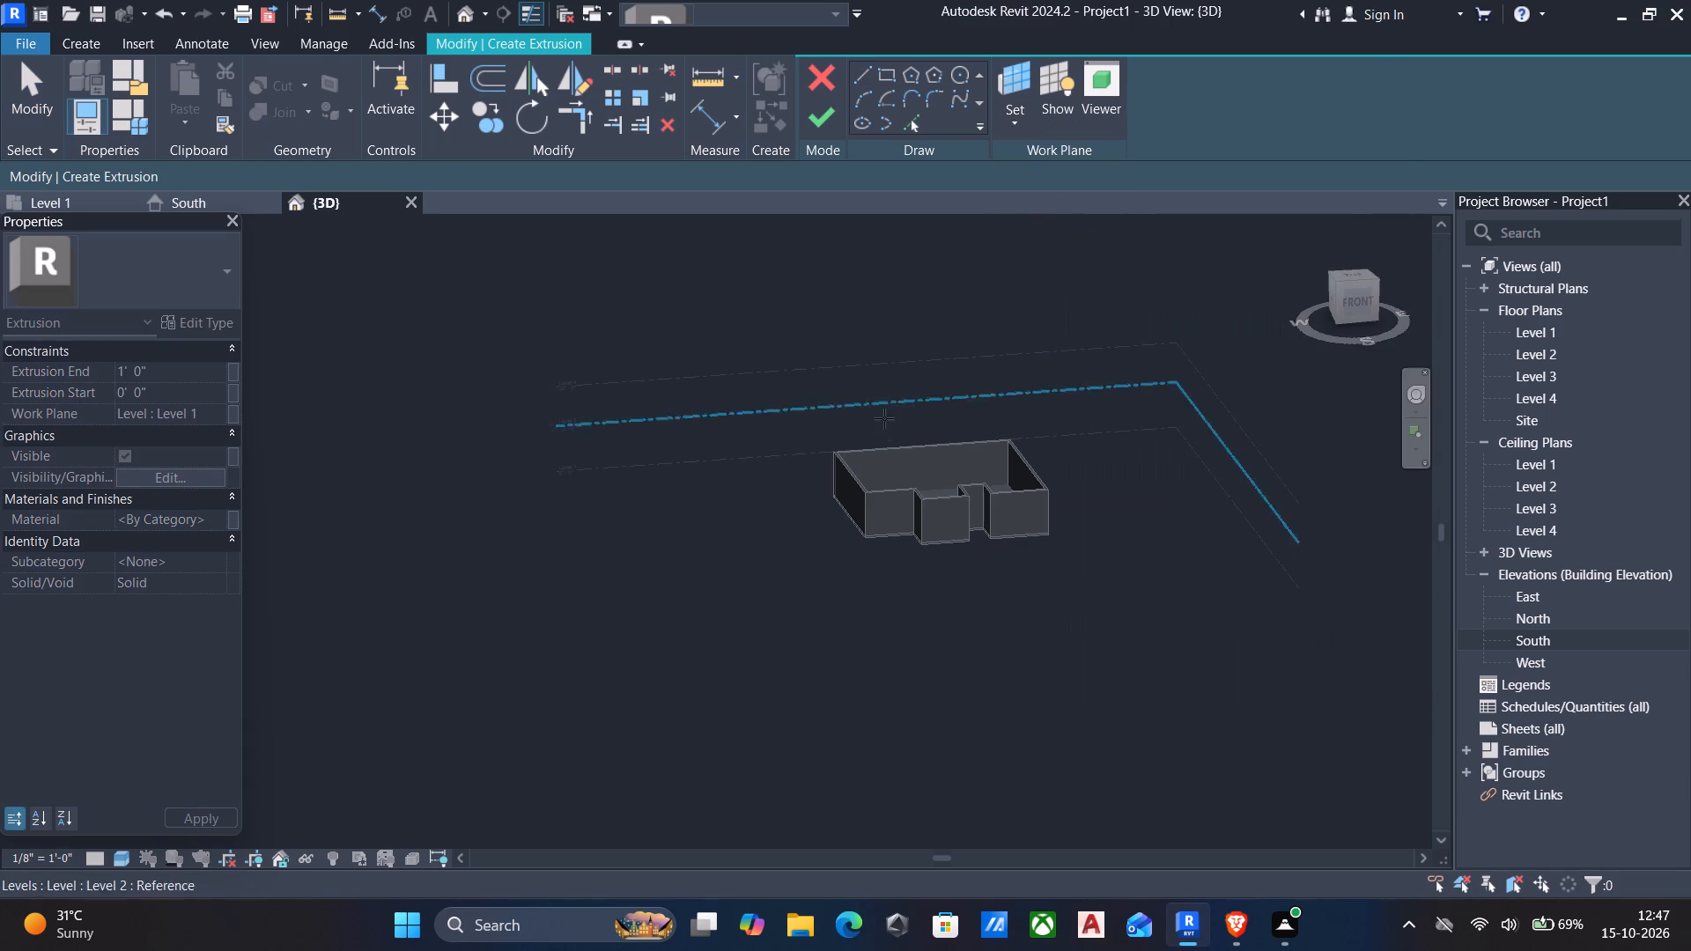
{"action": "left_click", "coordinate": [879, 500]}
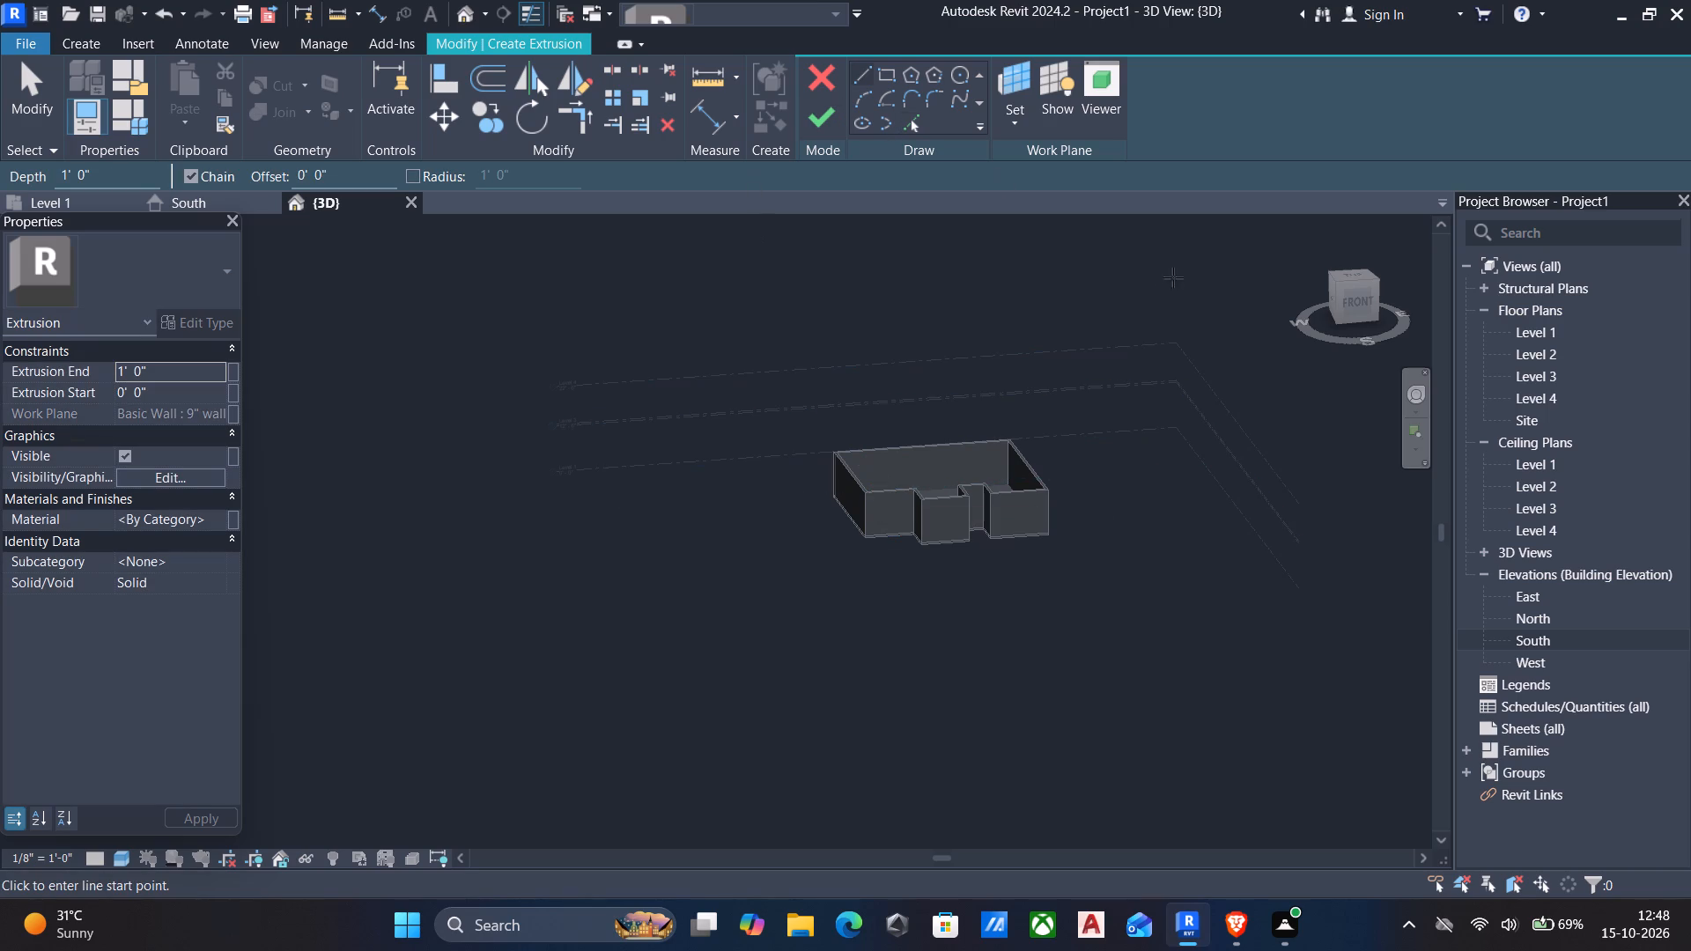
{"action": "left_click", "coordinate": [1358, 299]}
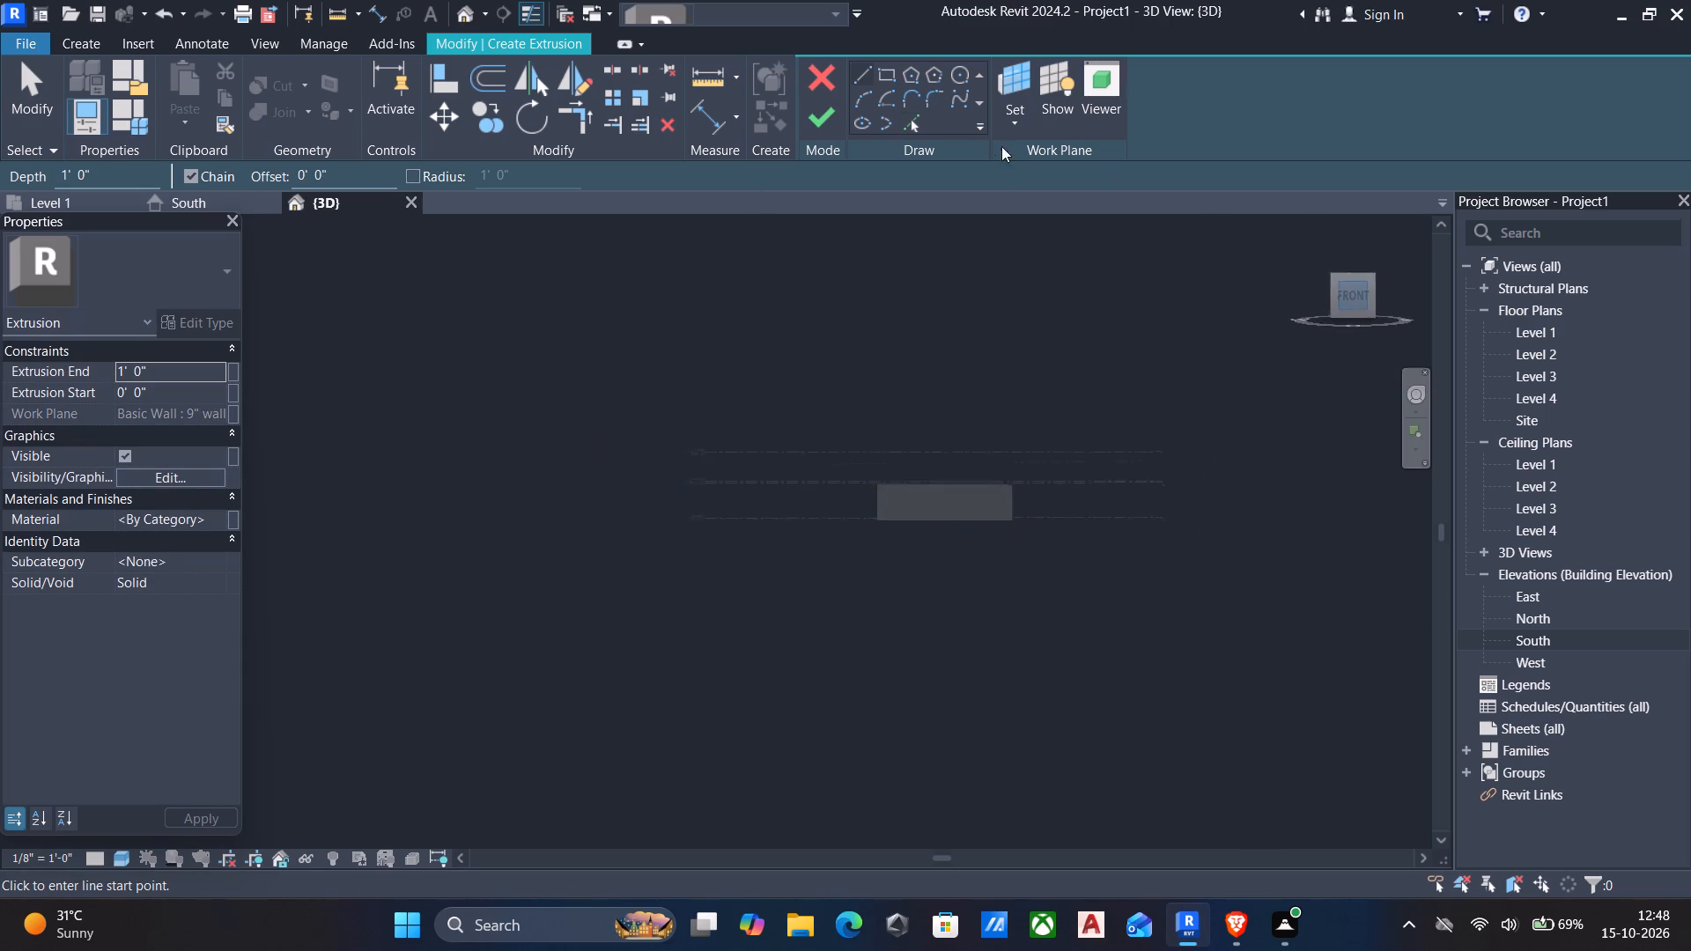
{"action": "left_click", "coordinate": [880, 73]}
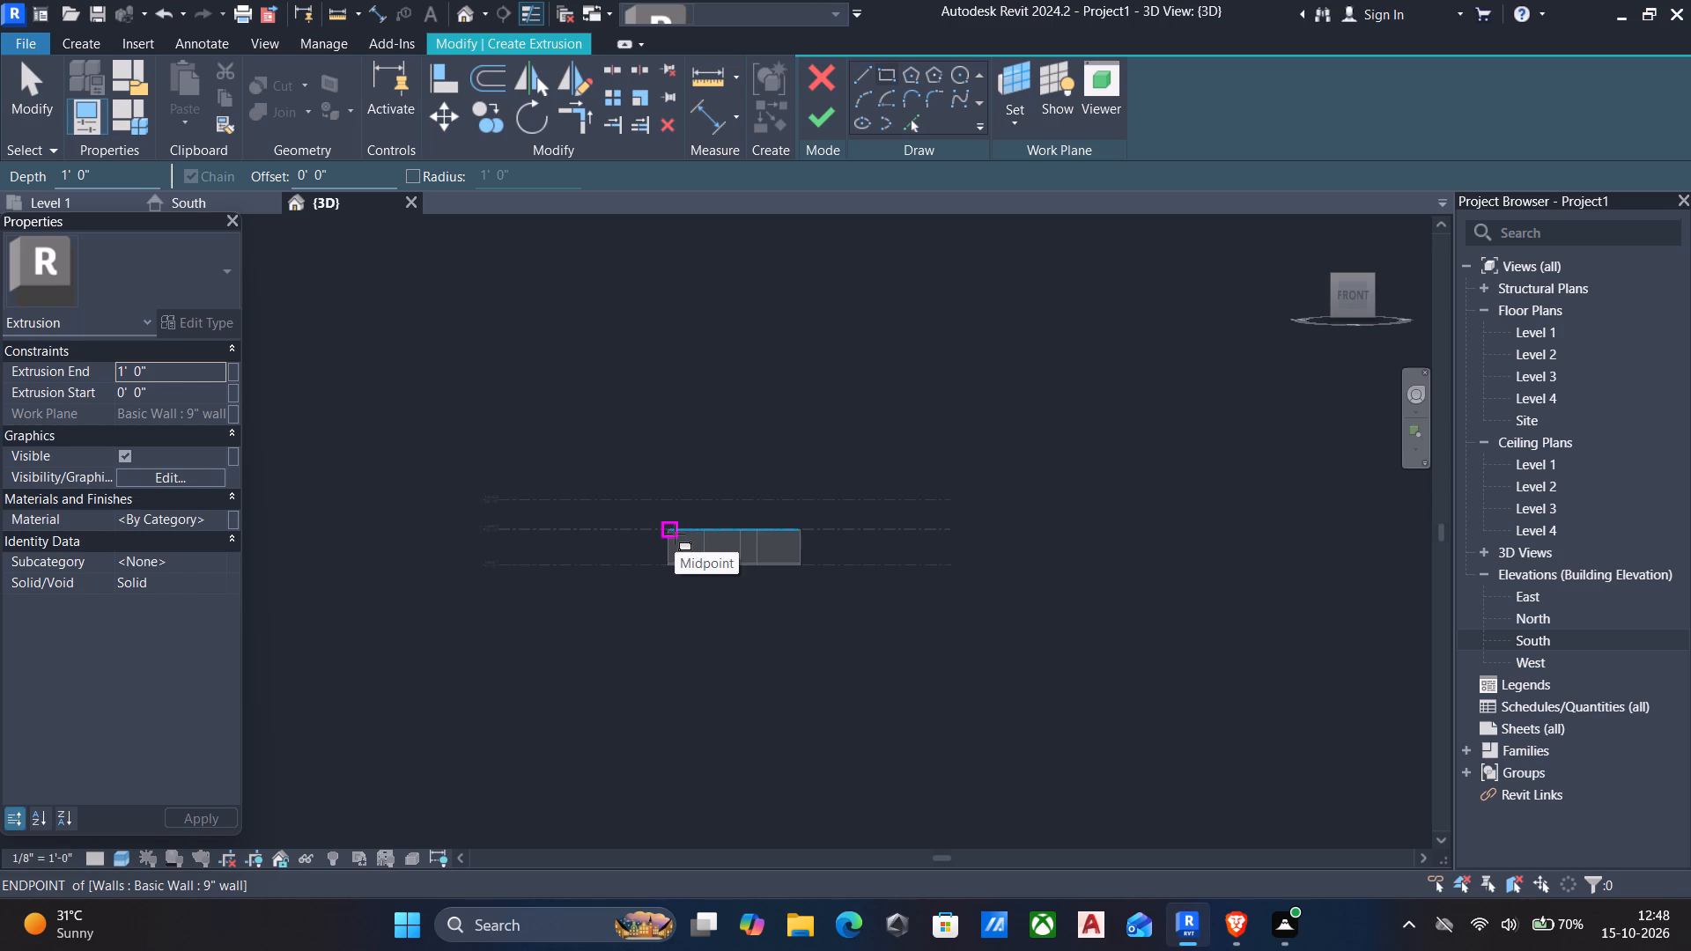
{"action": "scroll", "coordinate": [685, 559], "scroll_direction": "up", "scroll_amount": 13}
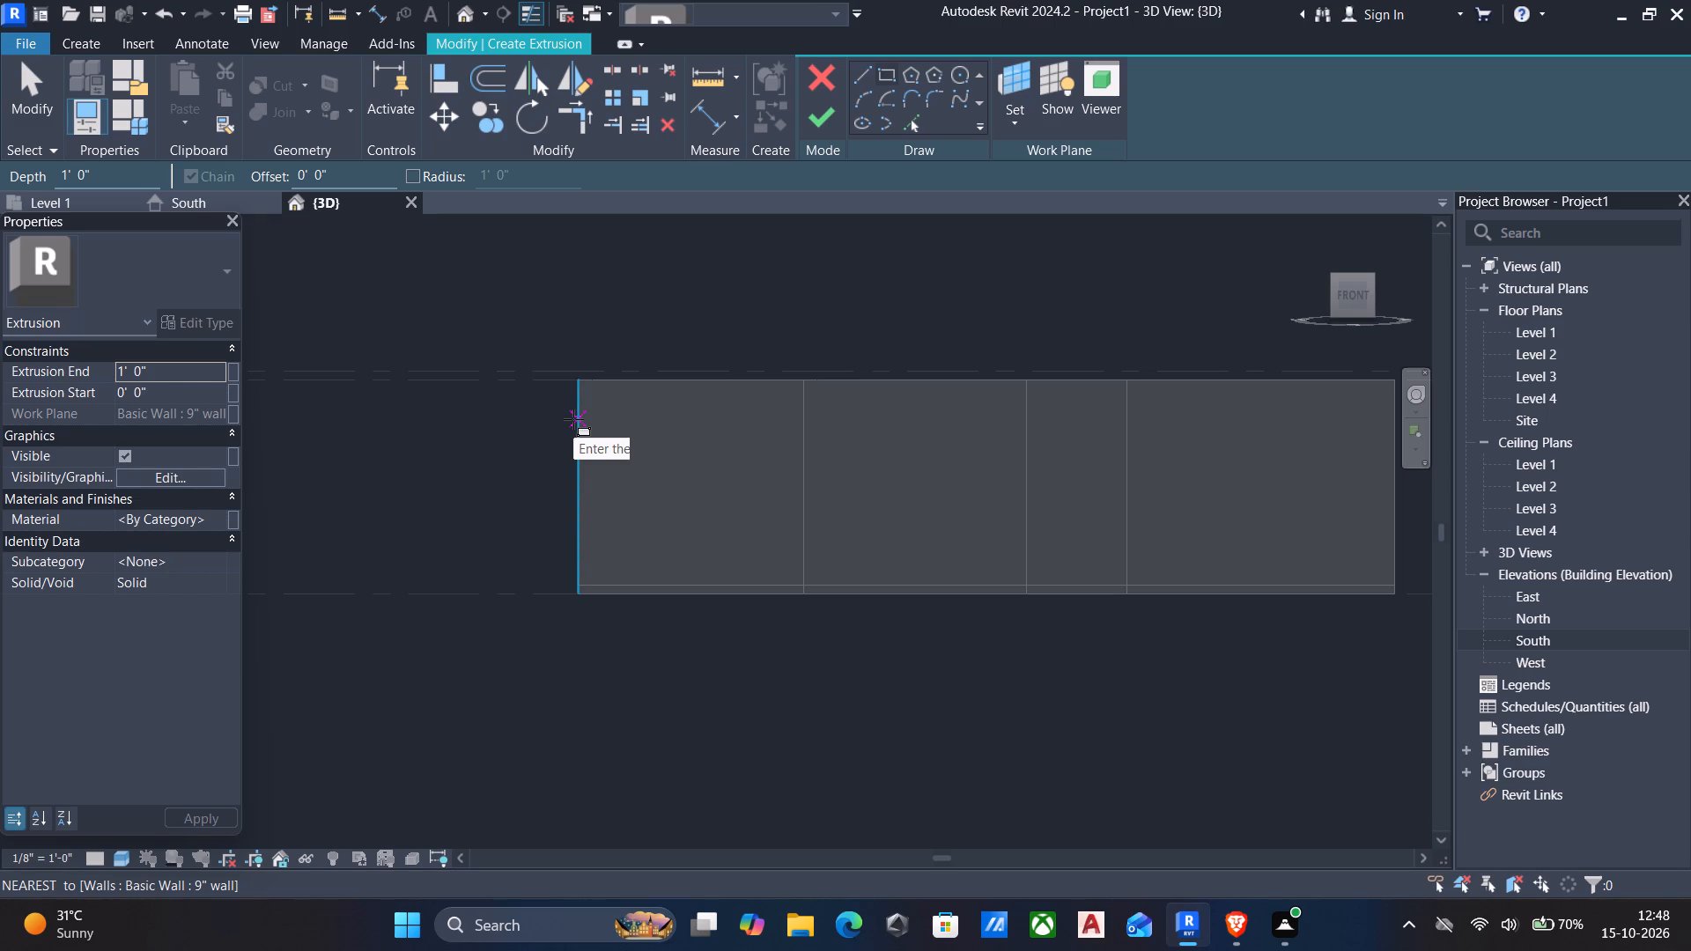
{"action": "left_click", "coordinate": [573, 419]}
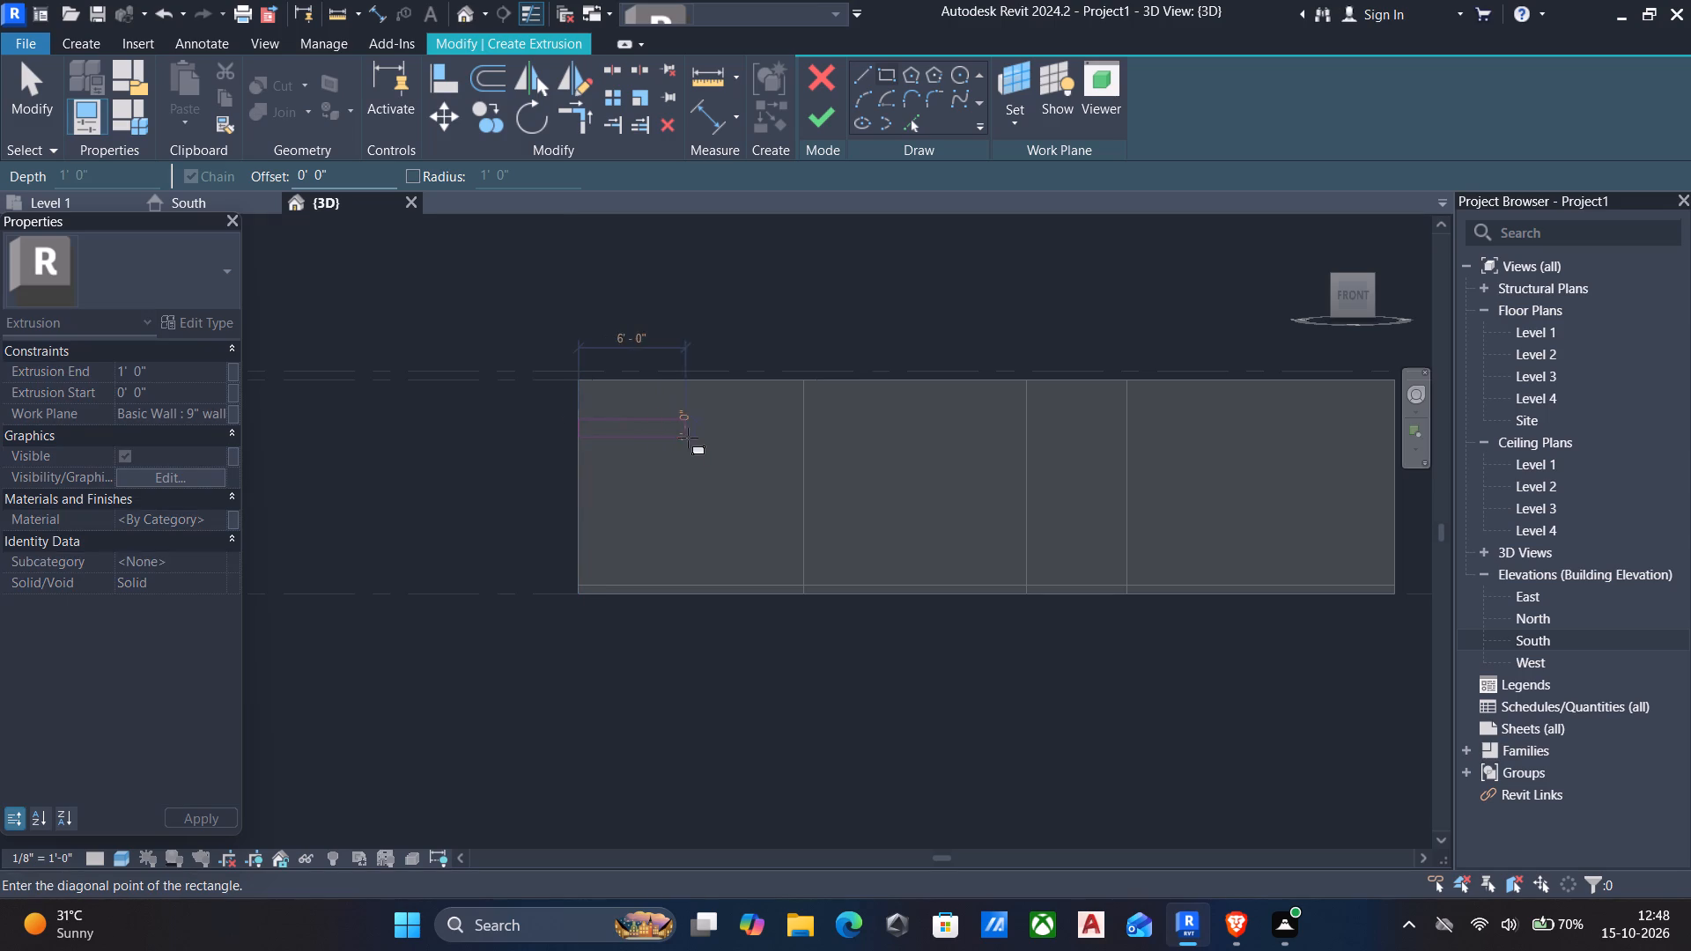
{"action": "left_click", "coordinate": [803, 438]}
{"action": "key", "text": "Escape"}
{"action": "key", "text": "Escape"}
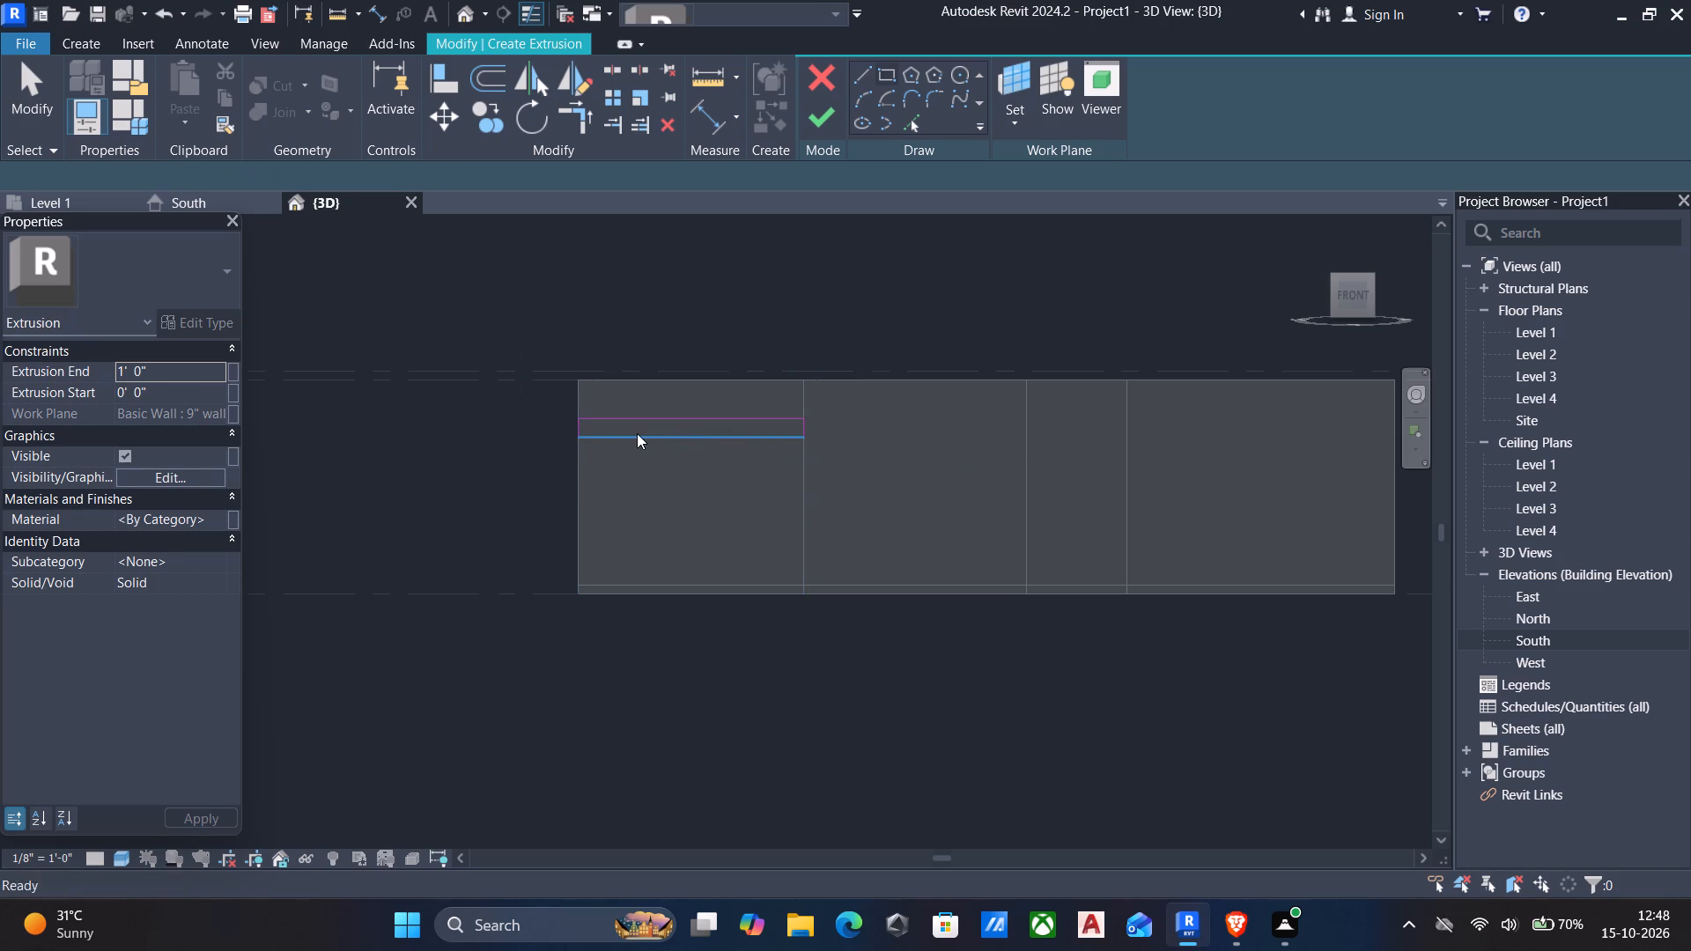
Set the rectangle's height to 6" by its bottom line and finish the extrusion at 1' depth.
{"action": "left_click", "coordinate": [634, 433]}
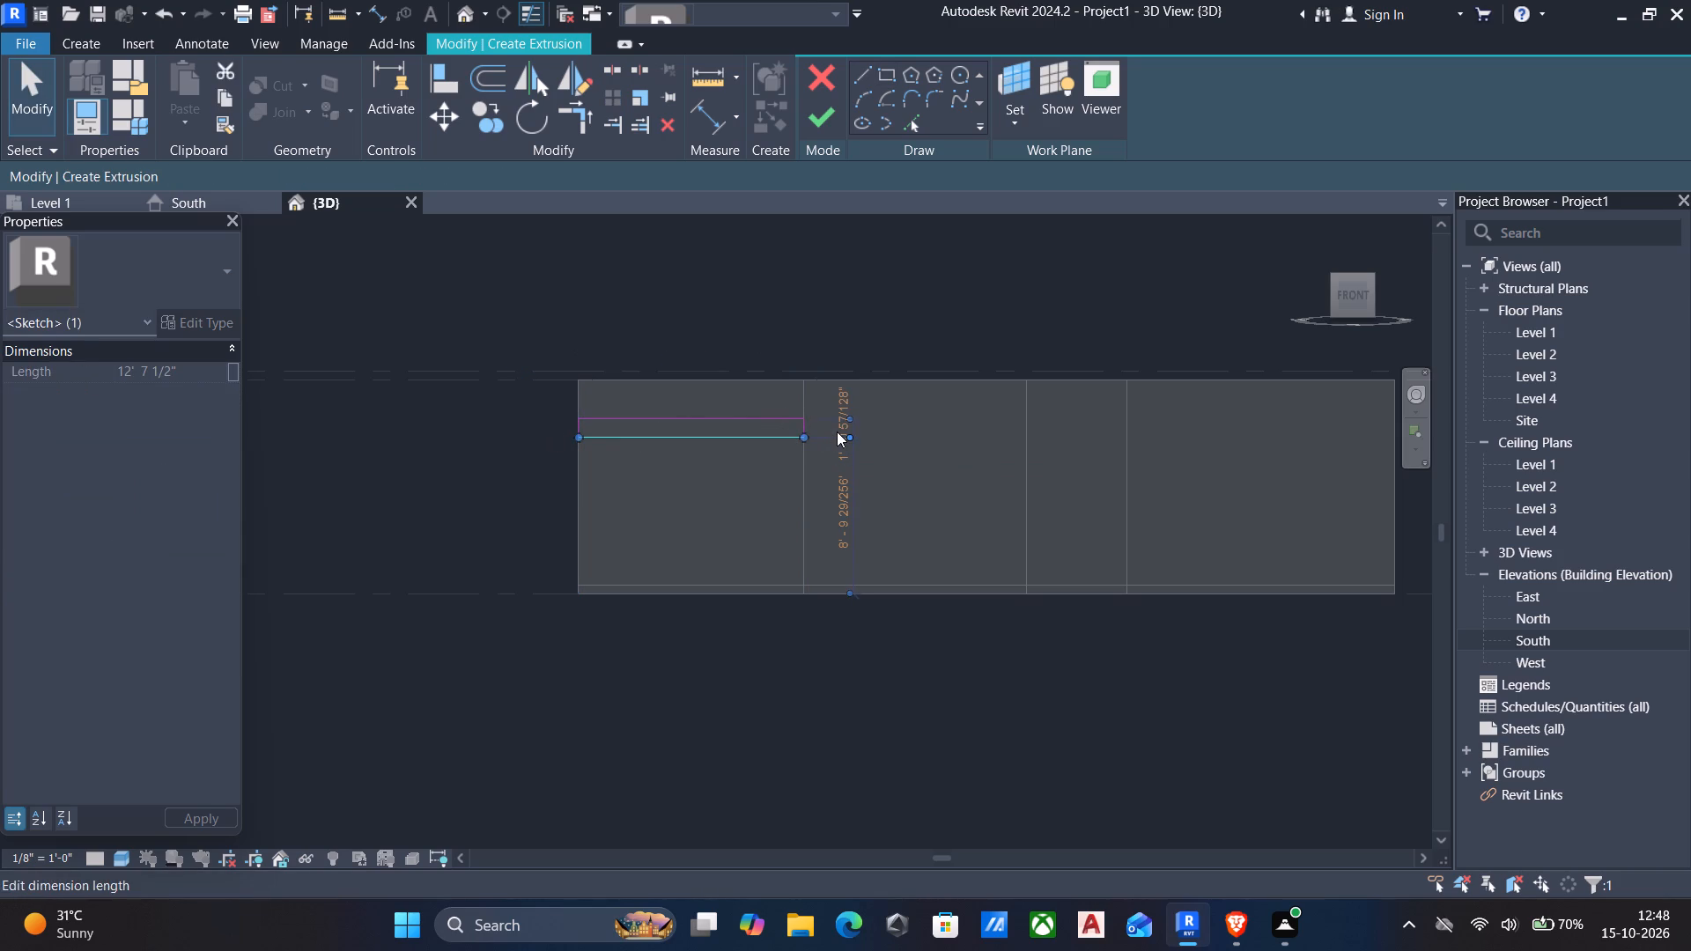
{"action": "left_click", "coordinate": [837, 431]}
{"action": "left_click", "coordinate": [839, 428]}
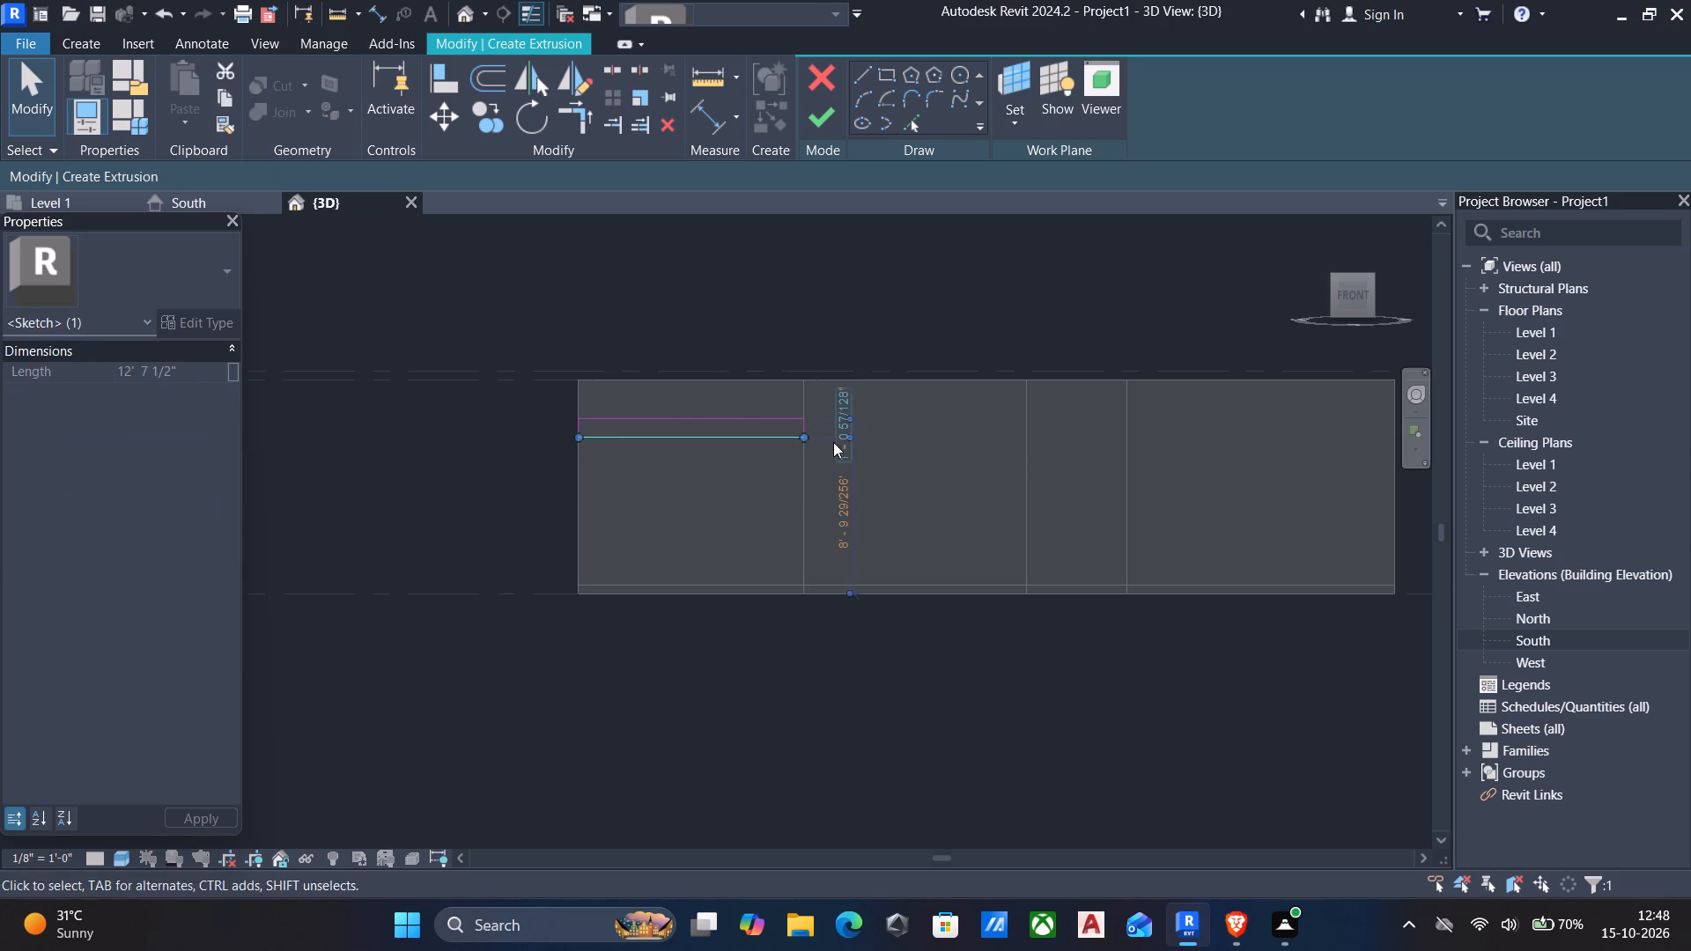
{"action": "left_click", "coordinate": [838, 444]}
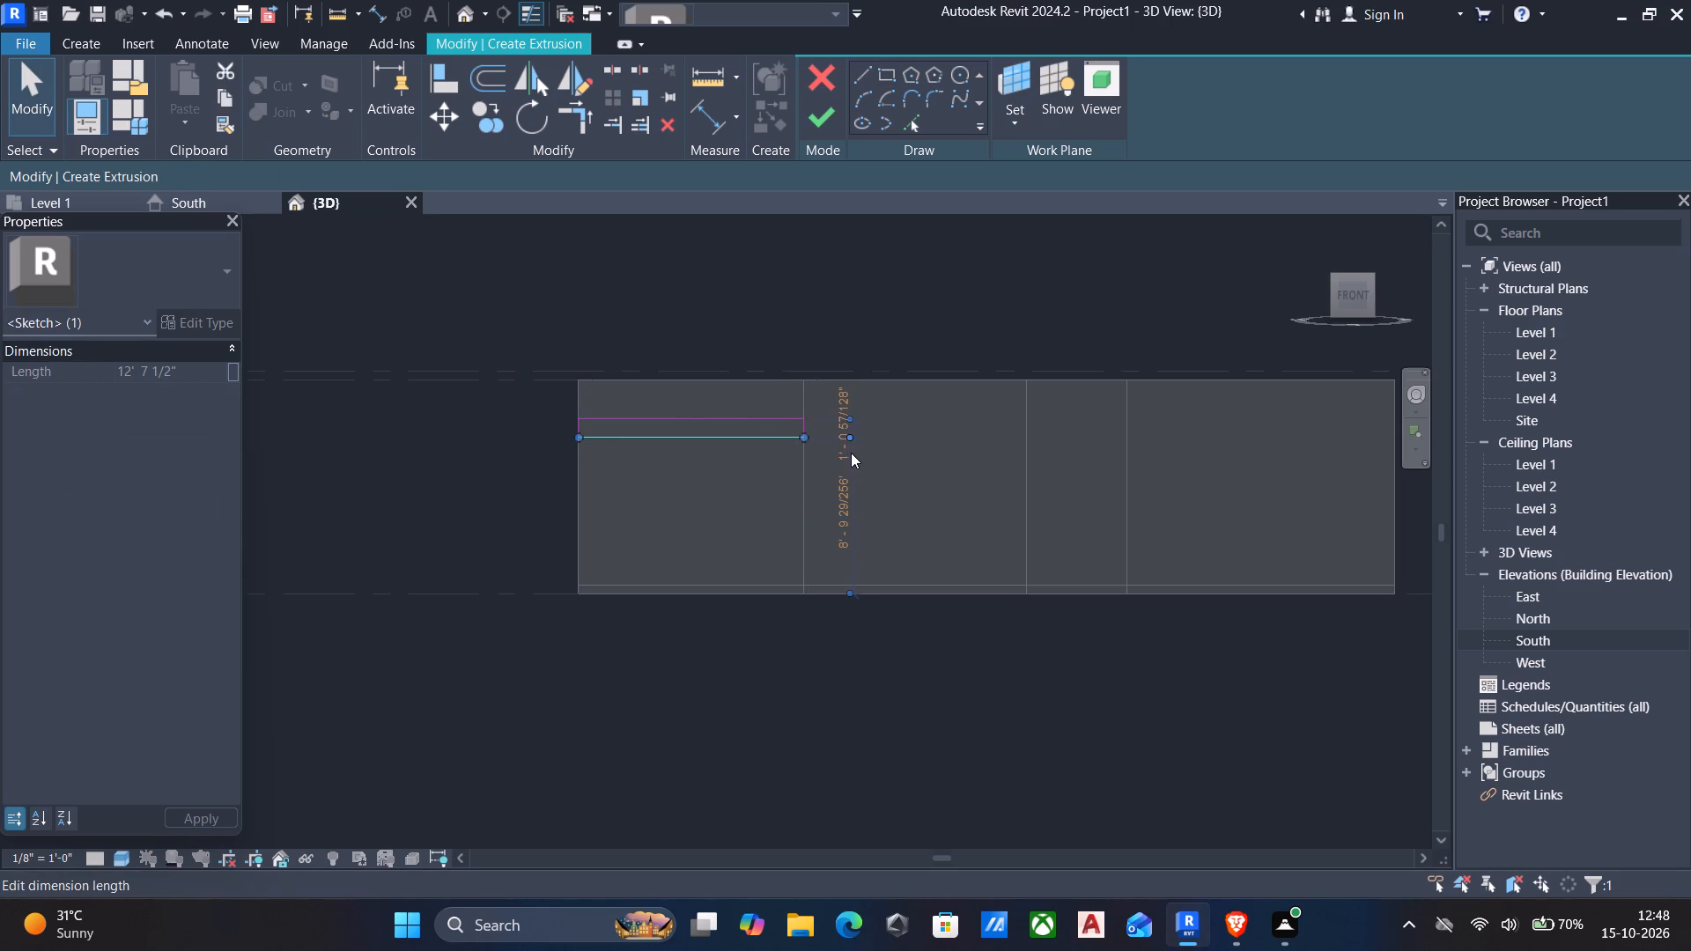
{"action": "left_click", "coordinate": [843, 453]}
{"action": "type", "text": "6\""}
{"action": "key", "text": "Return"}
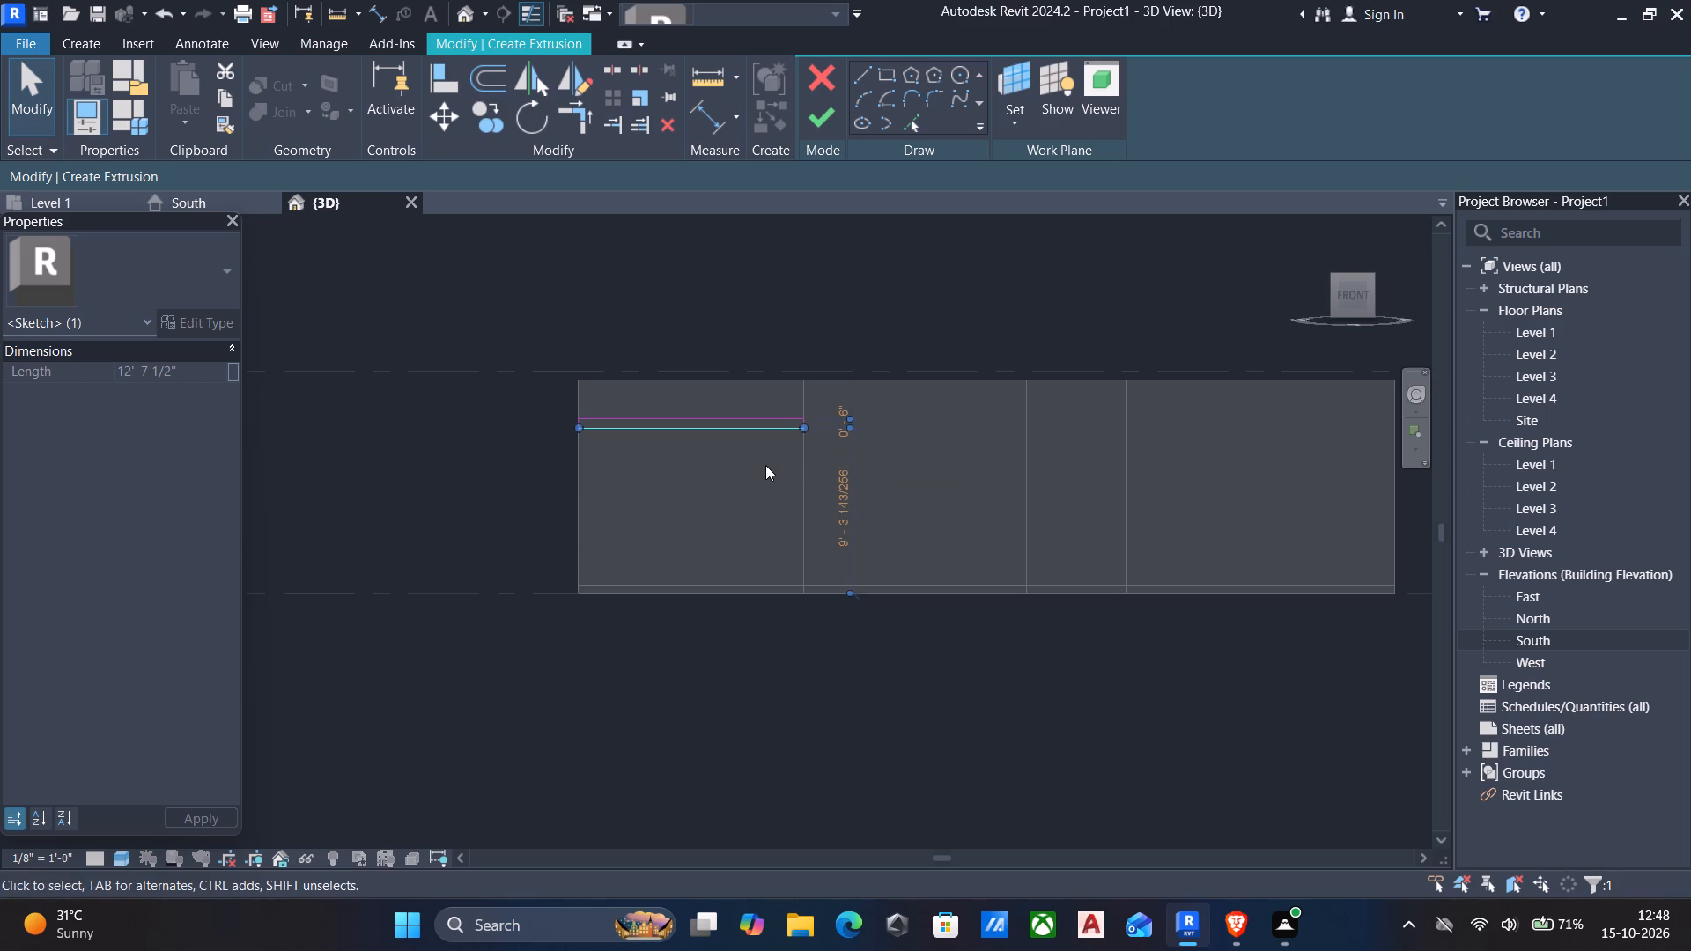
{"action": "key", "text": "Escape"}
{"action": "left_click", "coordinate": [831, 122]}
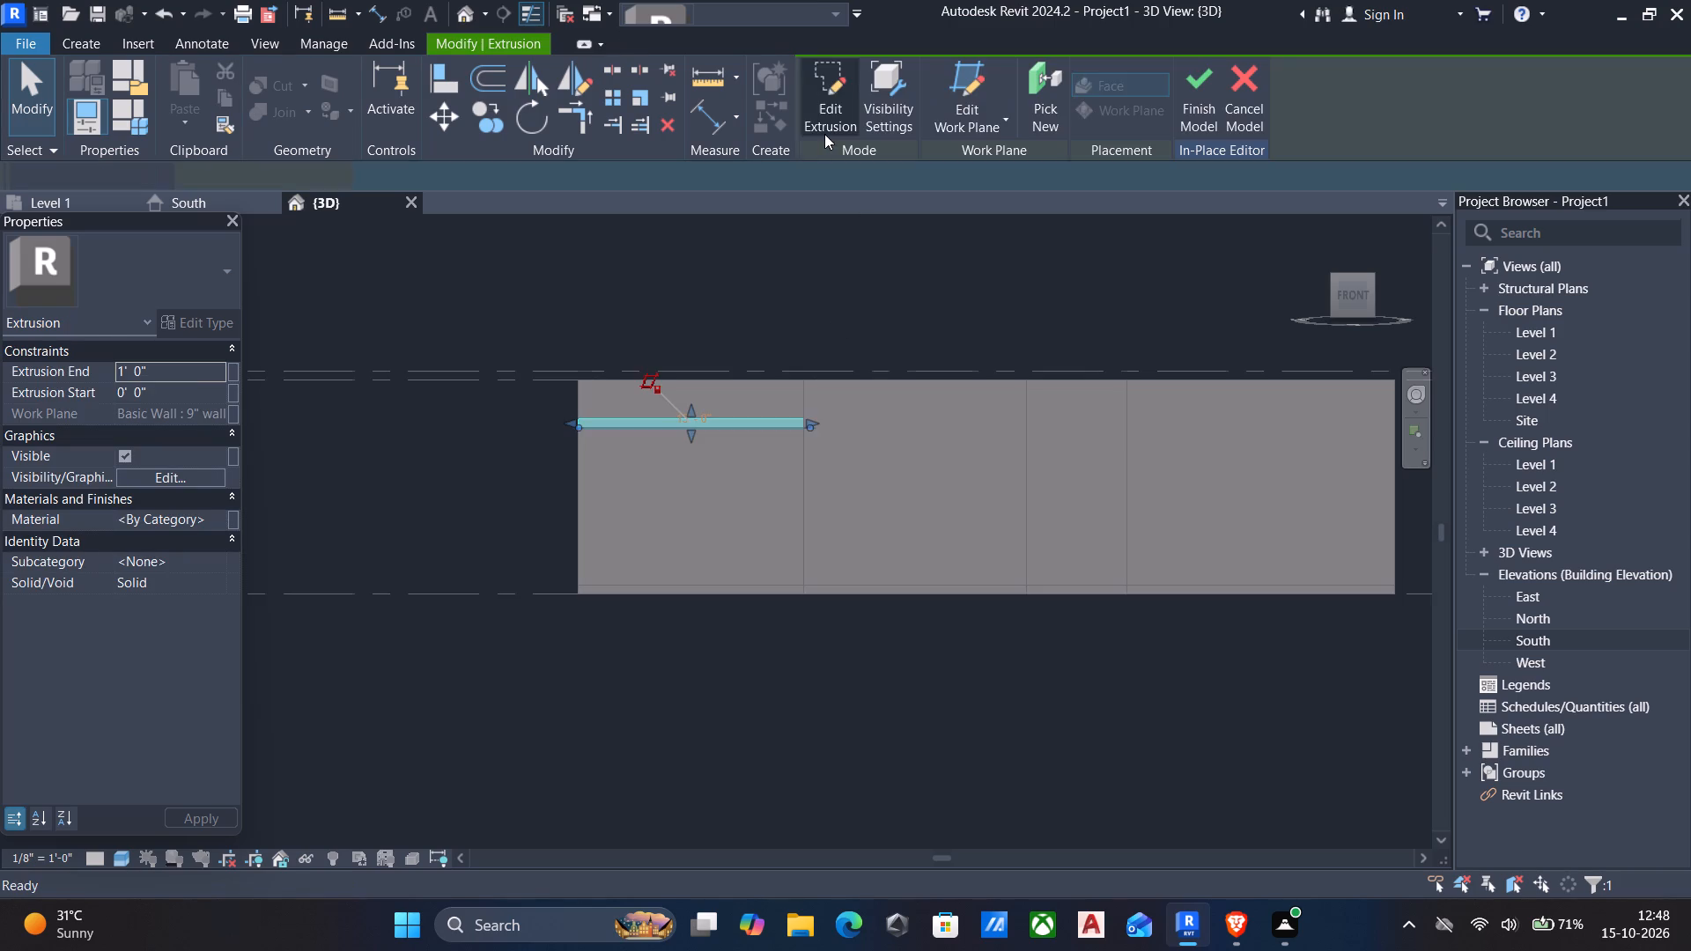
{"action": "scroll", "coordinate": [811, 327], "scroll_direction": "down", "scroll_amount": 3}
{"action": "middle_click_drag", "start_coordinate": [814, 345], "coordinate": [975, 463], "text": "shift"}
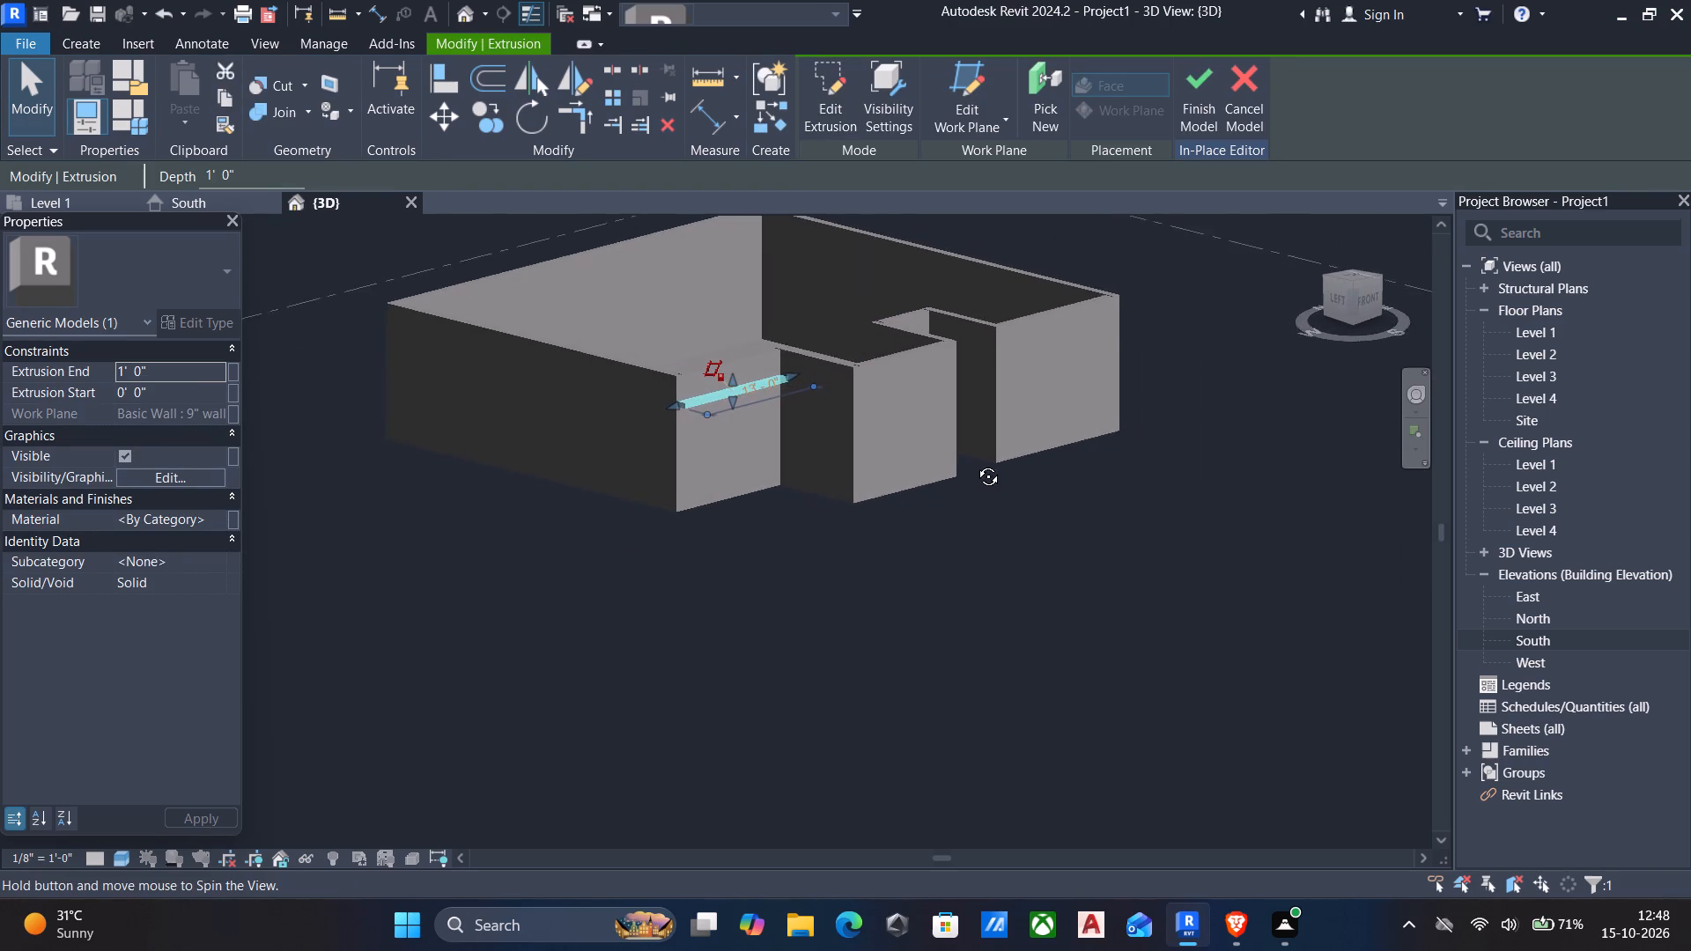
Set the depth of the ledge extrusion on the westernmost south wall to 4'.
{"action": "middle_click_drag", "start_coordinate": [975, 463], "coordinate": [994, 483], "text": "shift"}
{"action": "key", "text": "Escape"}
{"action": "scroll", "coordinate": [782, 433], "scroll_direction": "up", "scroll_amount": 3}
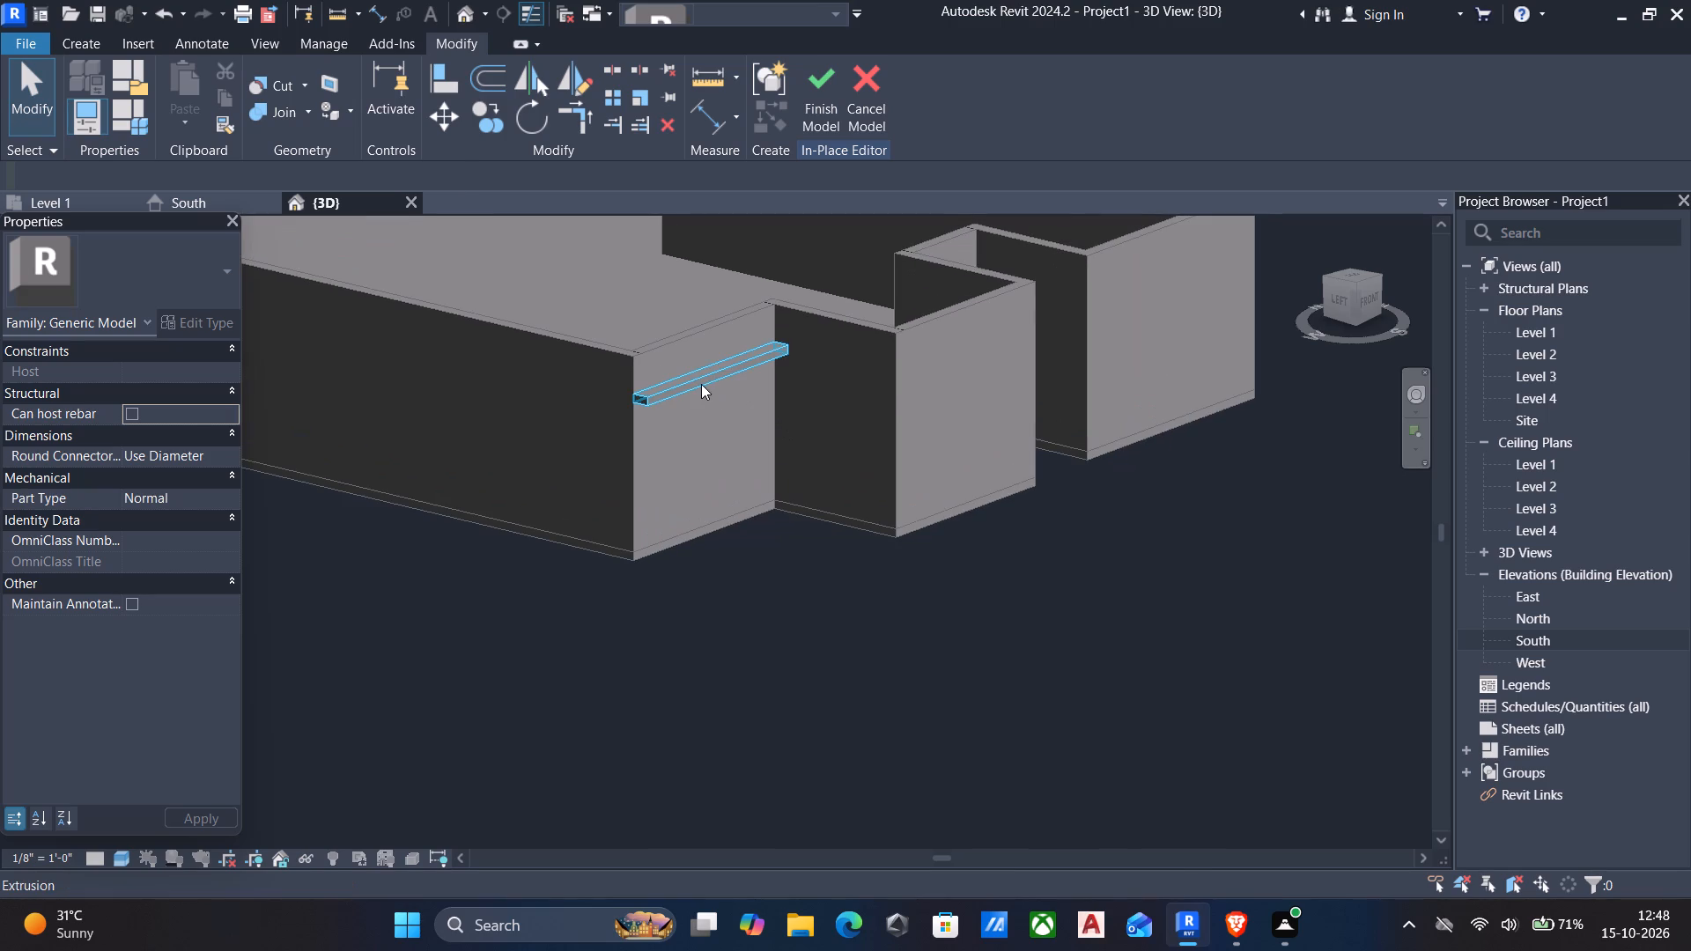
{"action": "left_click", "coordinate": [695, 380]}
{"action": "left_click_drag", "start_coordinate": [722, 378], "coordinate": [845, 387]}
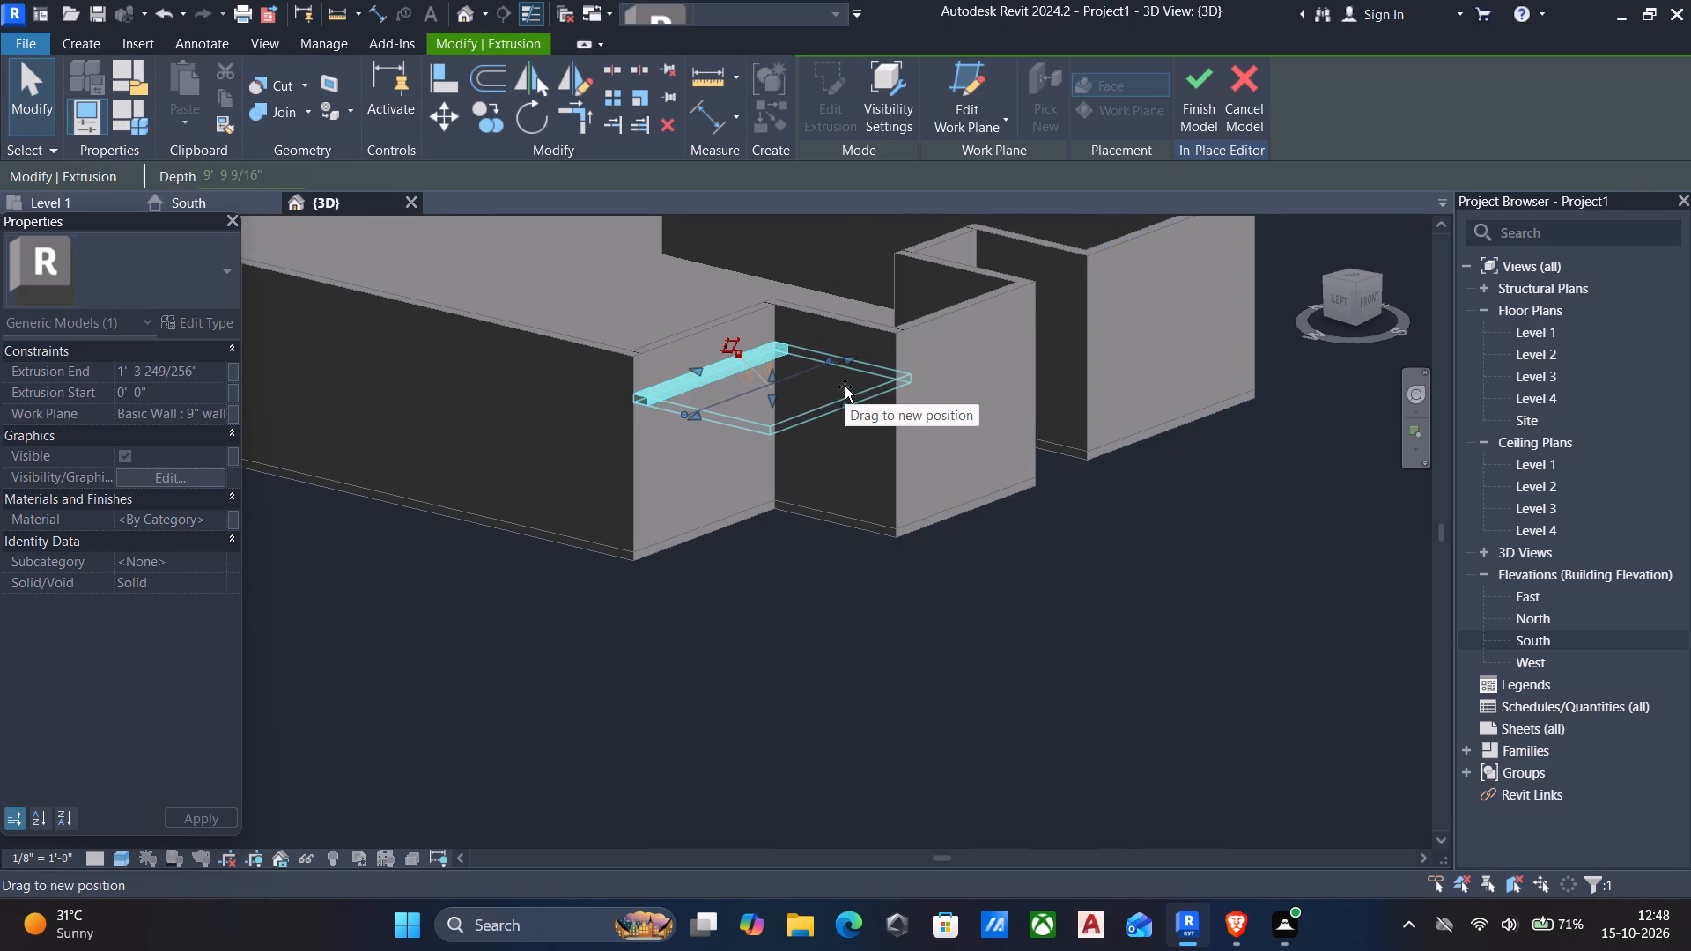
{"action": "left_click_drag", "start_coordinate": [845, 387], "coordinate": [750, 375]}
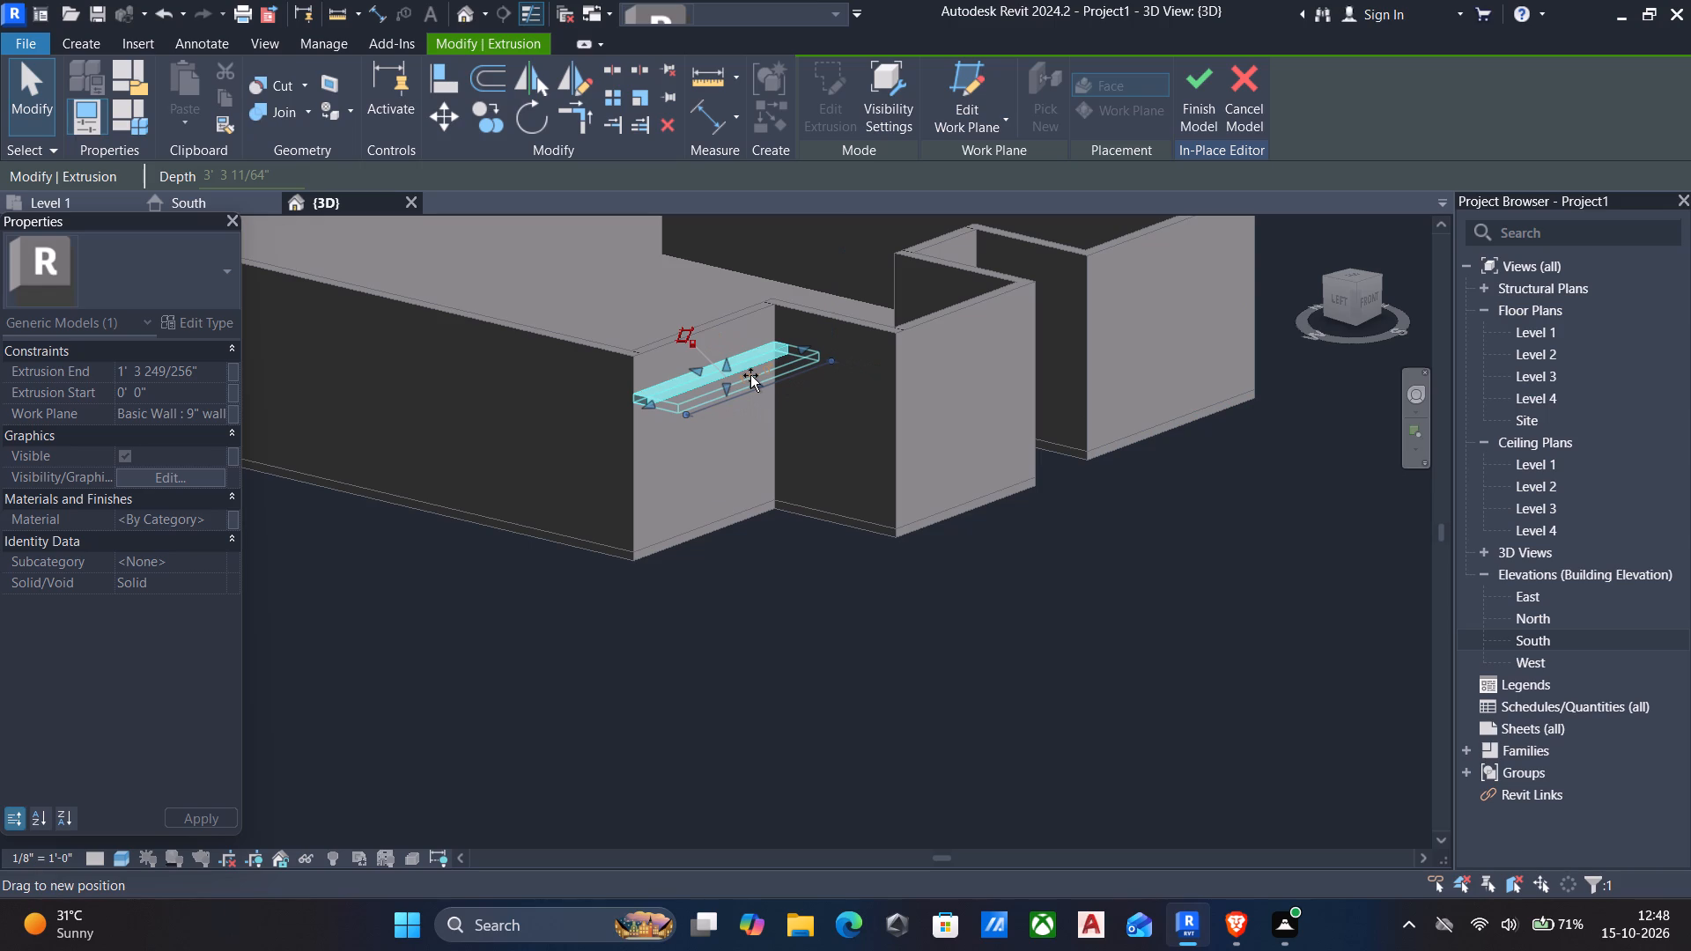
{"action": "left_click_drag", "start_coordinate": [750, 375], "coordinate": [749, 375]}
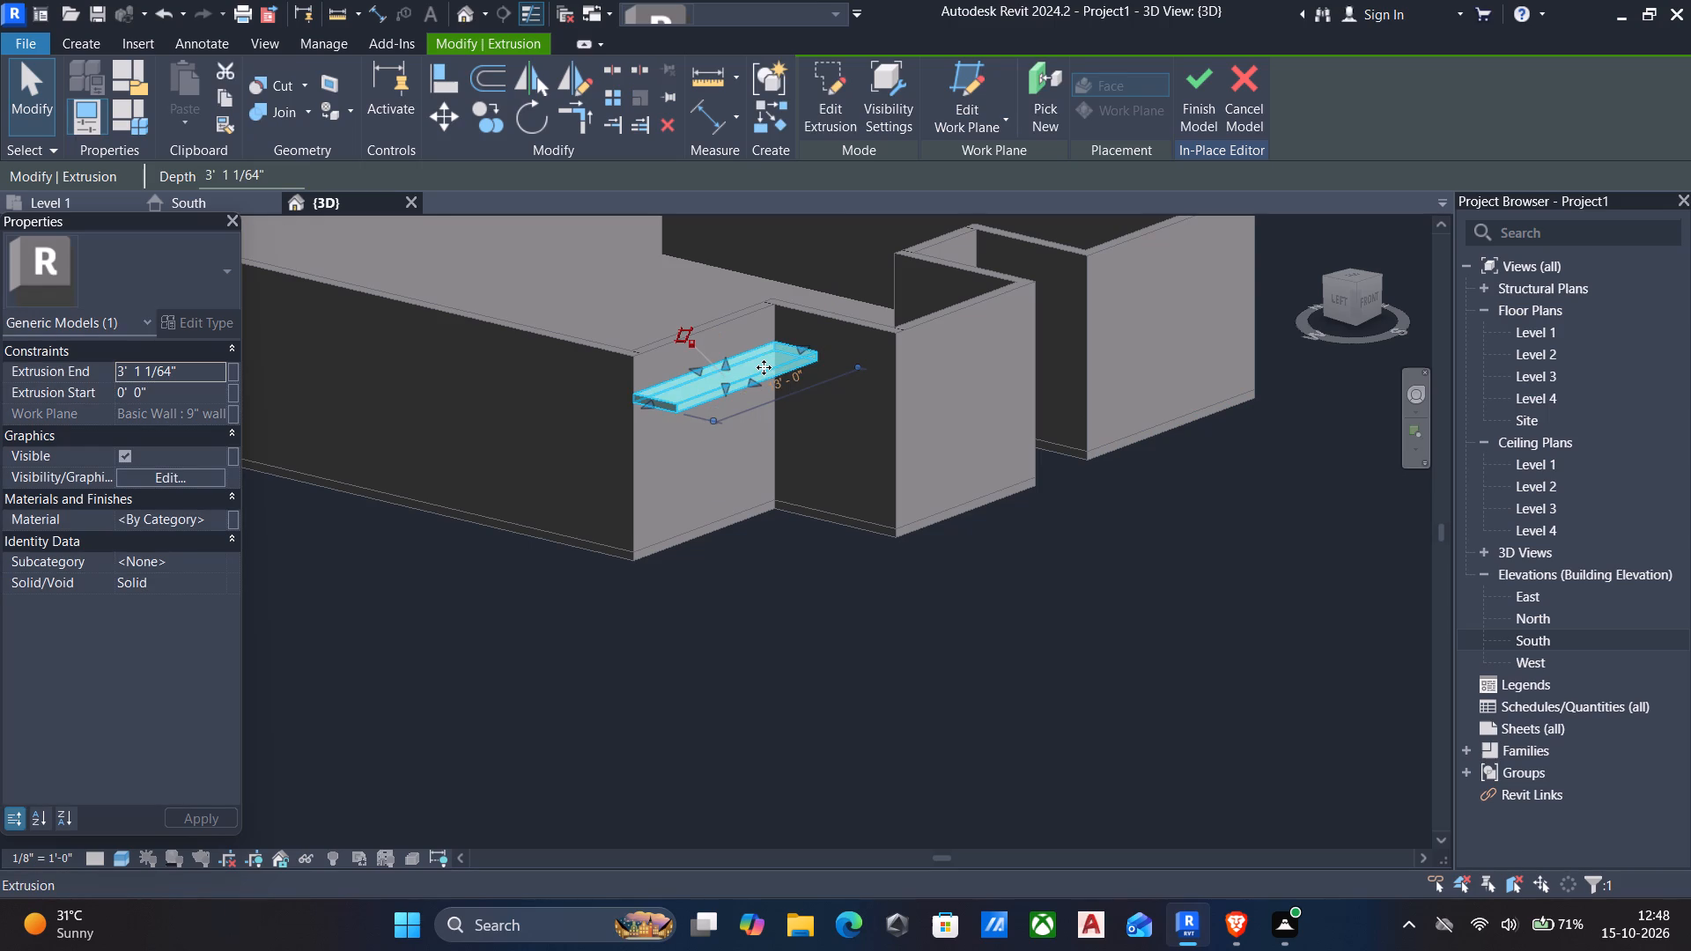
{"action": "left_click", "coordinate": [201, 368]}
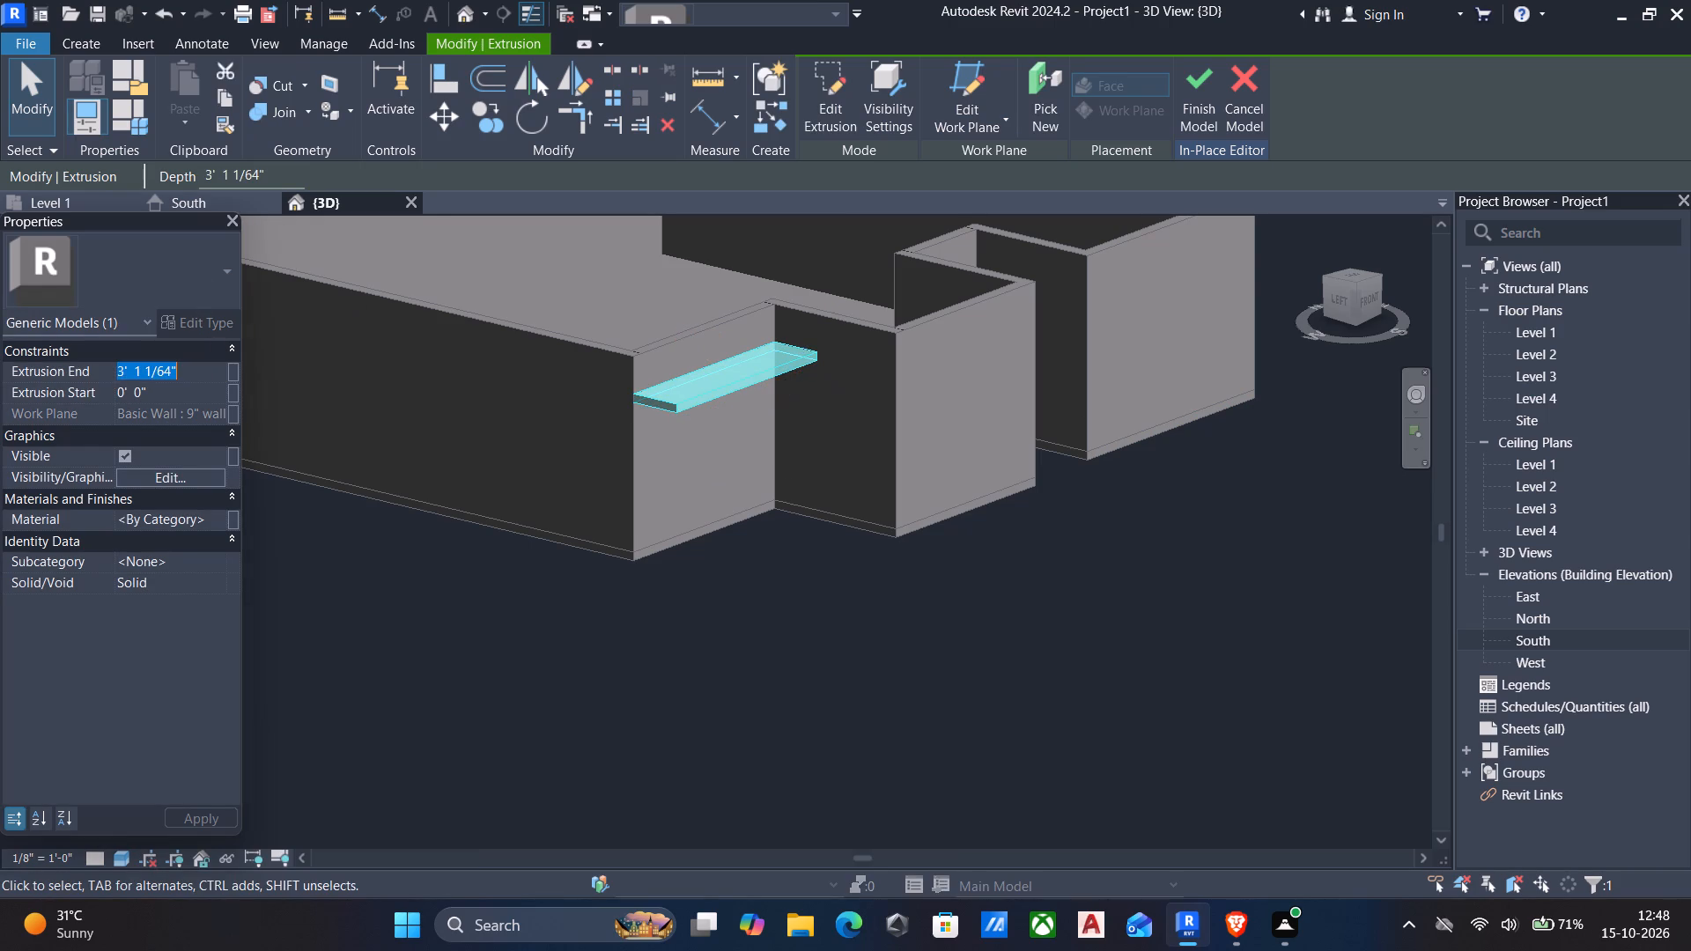
{"action": "key", "text": "4"}
{"action": "key", "text": "apostrophe"}
{"action": "key", "text": "Return"}
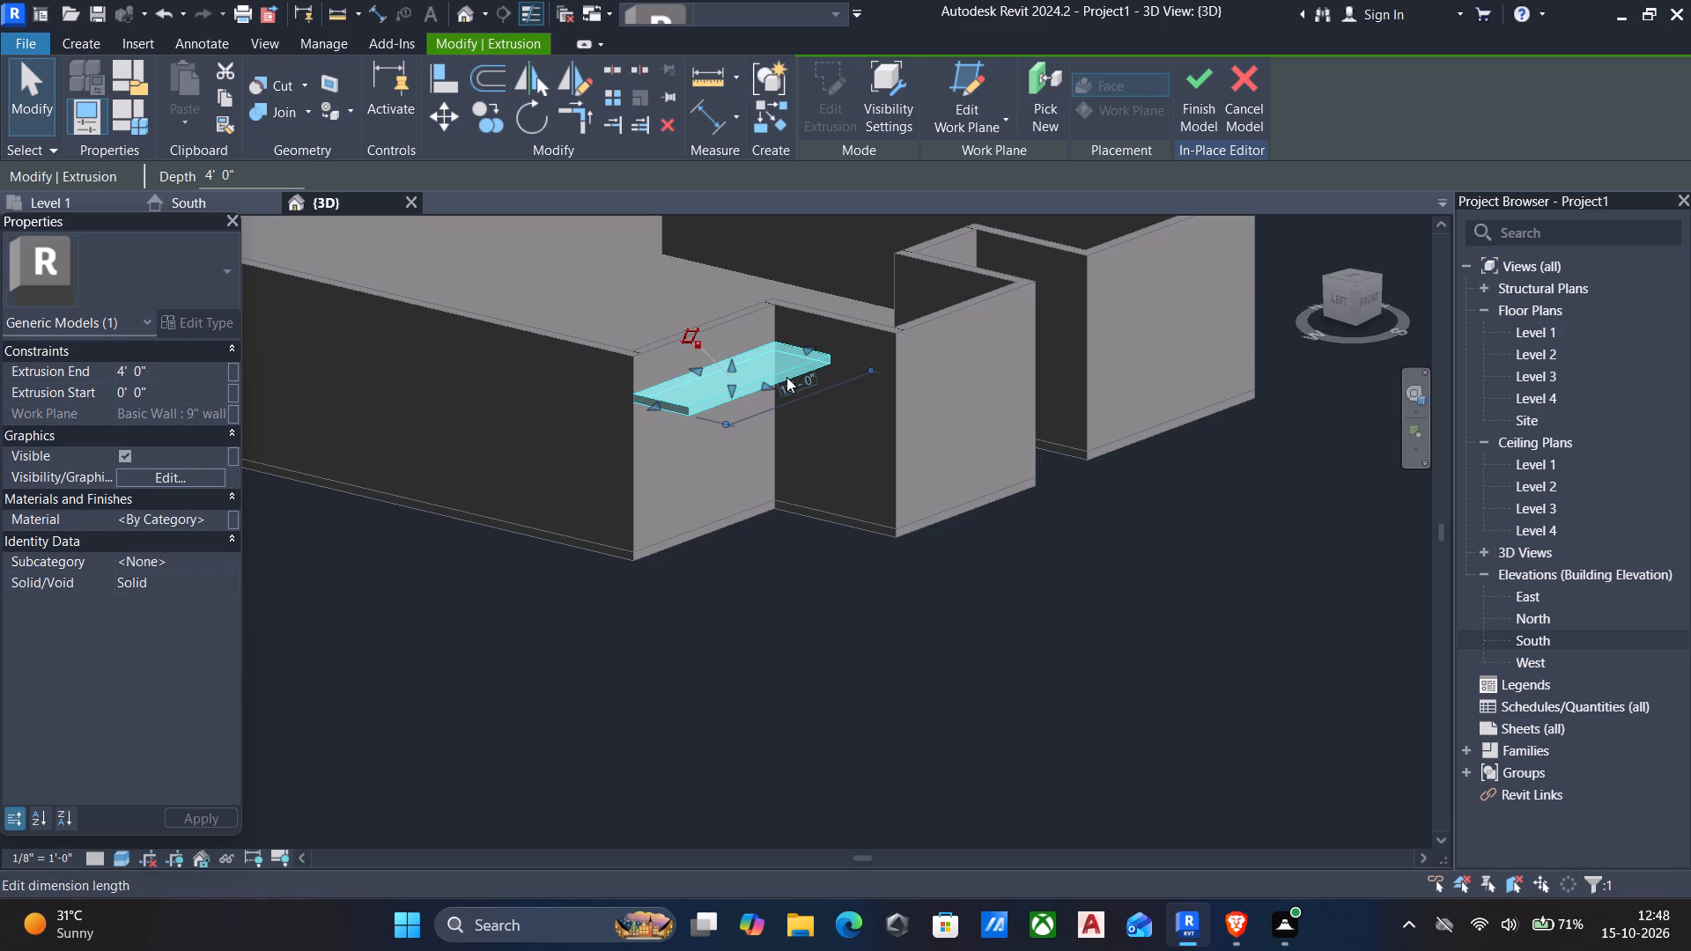
{"action": "key", "text": "Escape"}
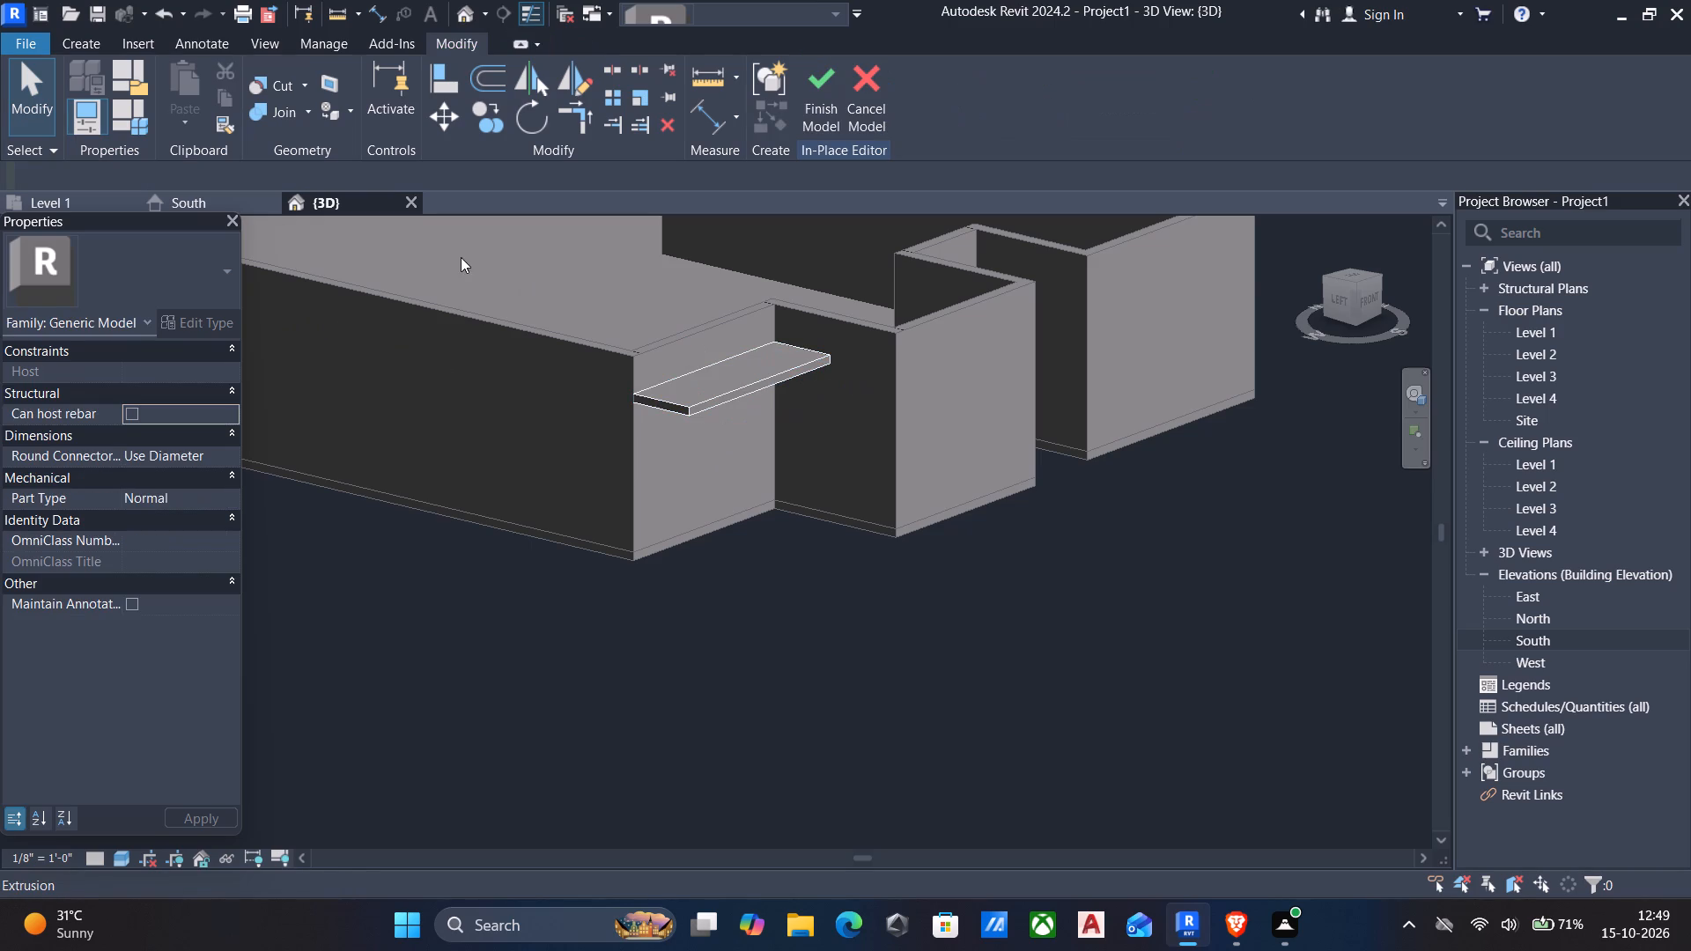
Start a second extrusion on the ledge's outer long face and sketch a rectangle about 3' 10" by 6" at its east end.
{"action": "left_click", "coordinate": [85, 41]}
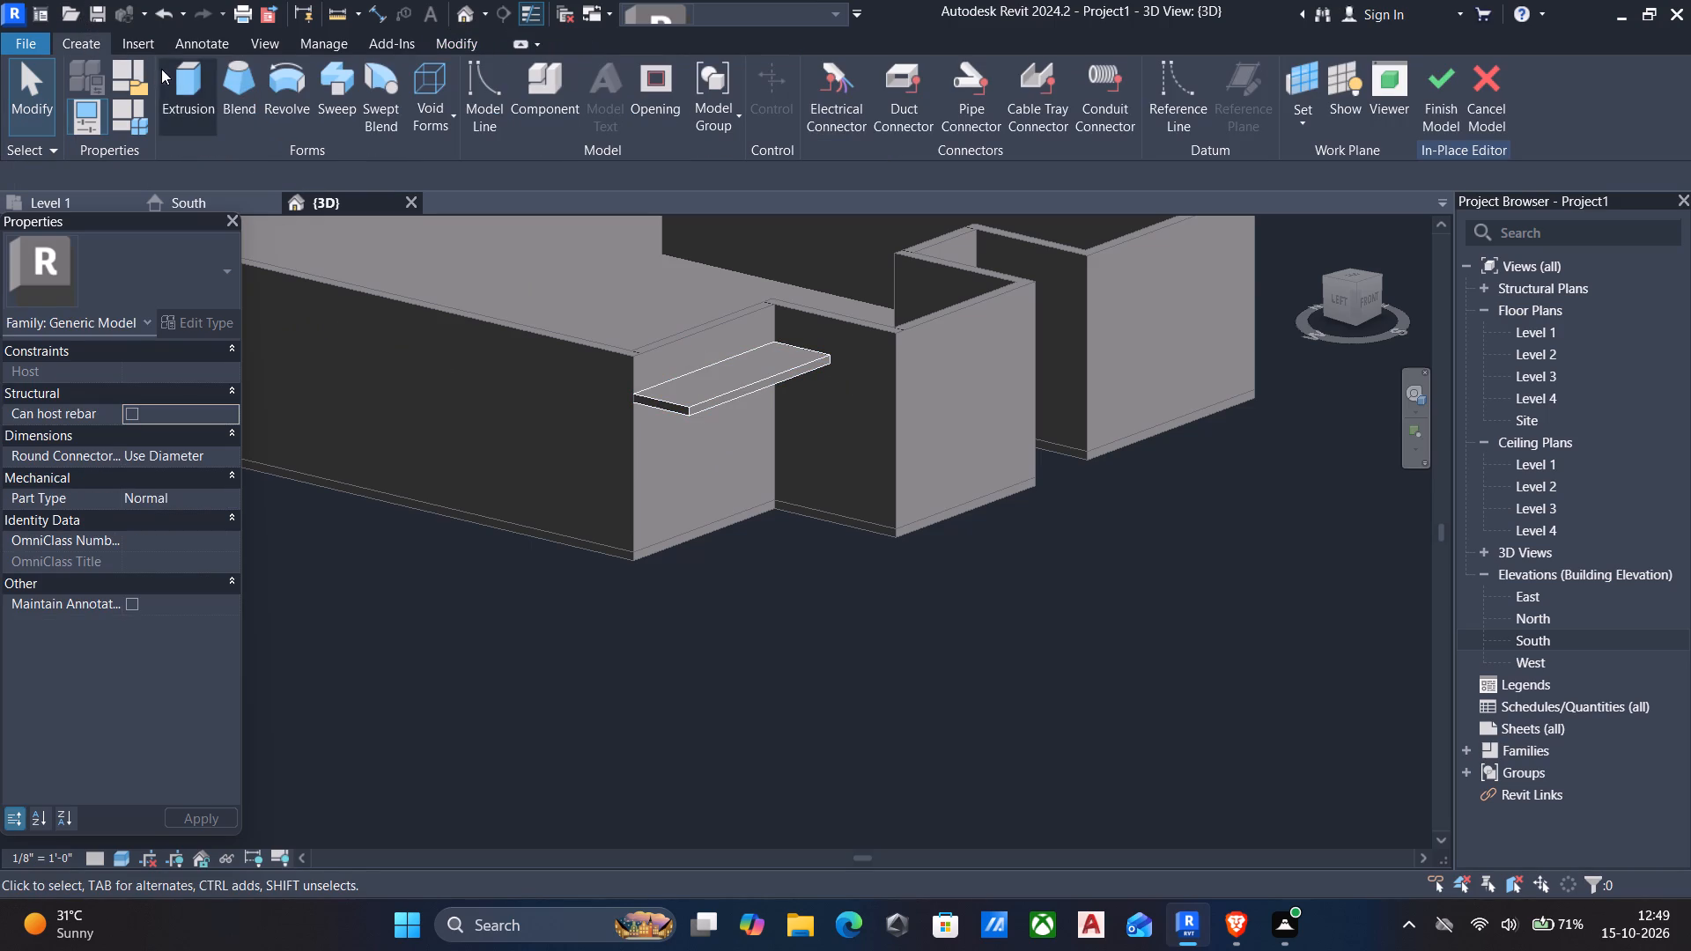
{"action": "left_click", "coordinate": [203, 88]}
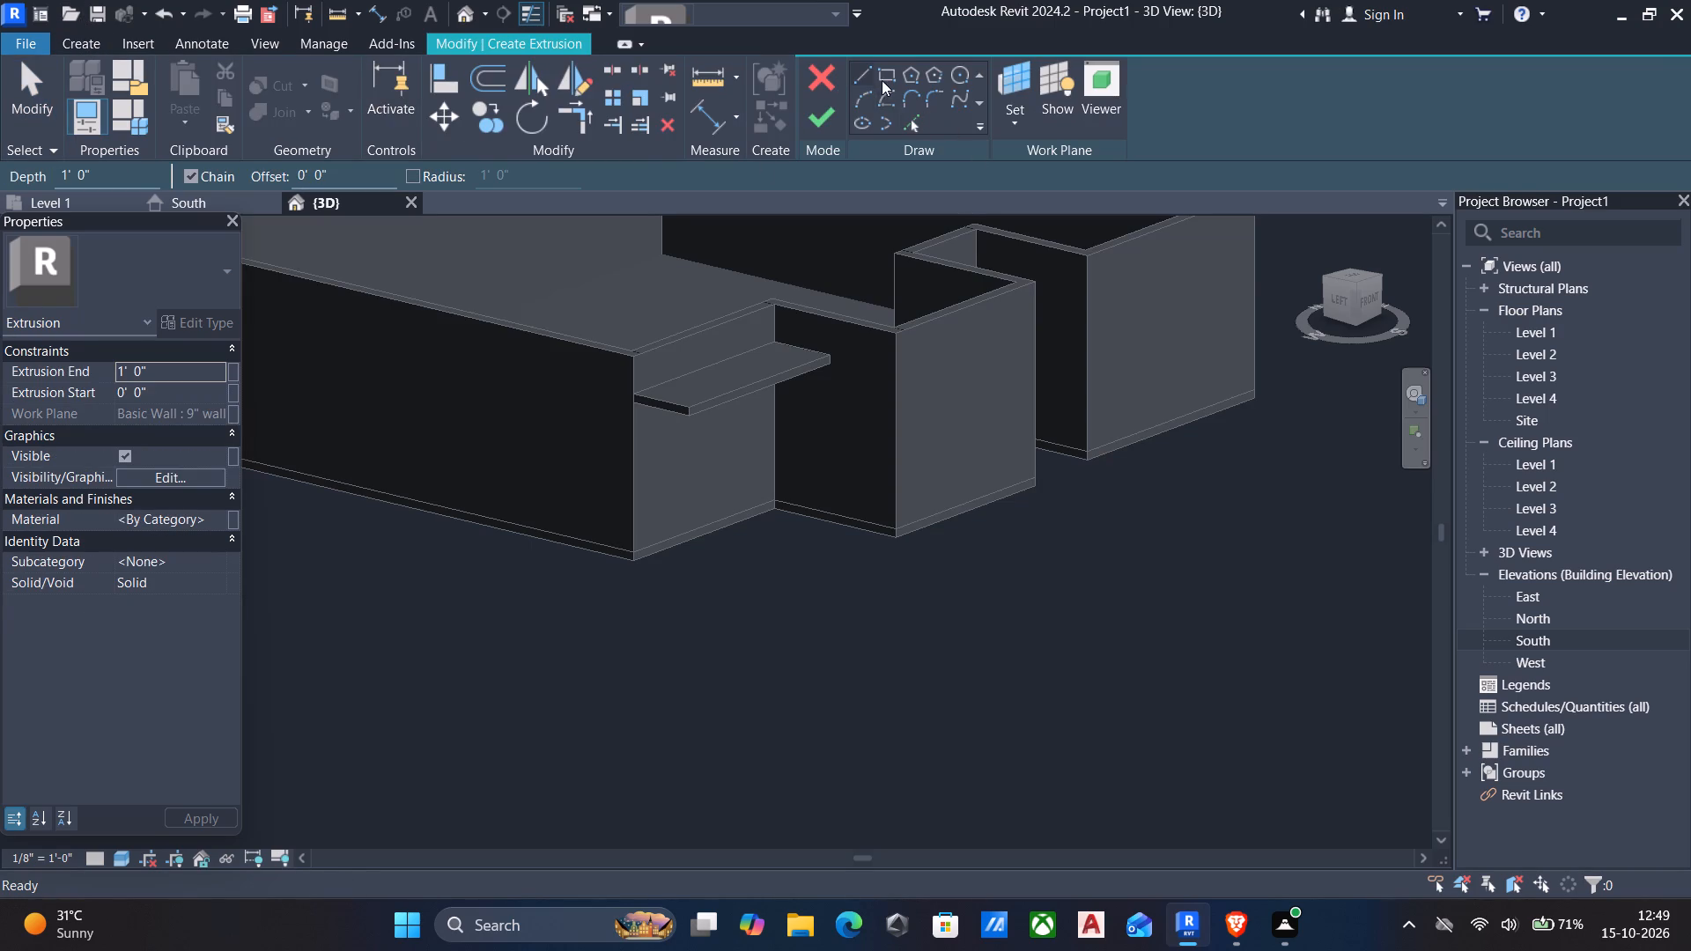
{"action": "left_click", "coordinate": [1017, 122]}
{"action": "left_click", "coordinate": [1063, 211]}
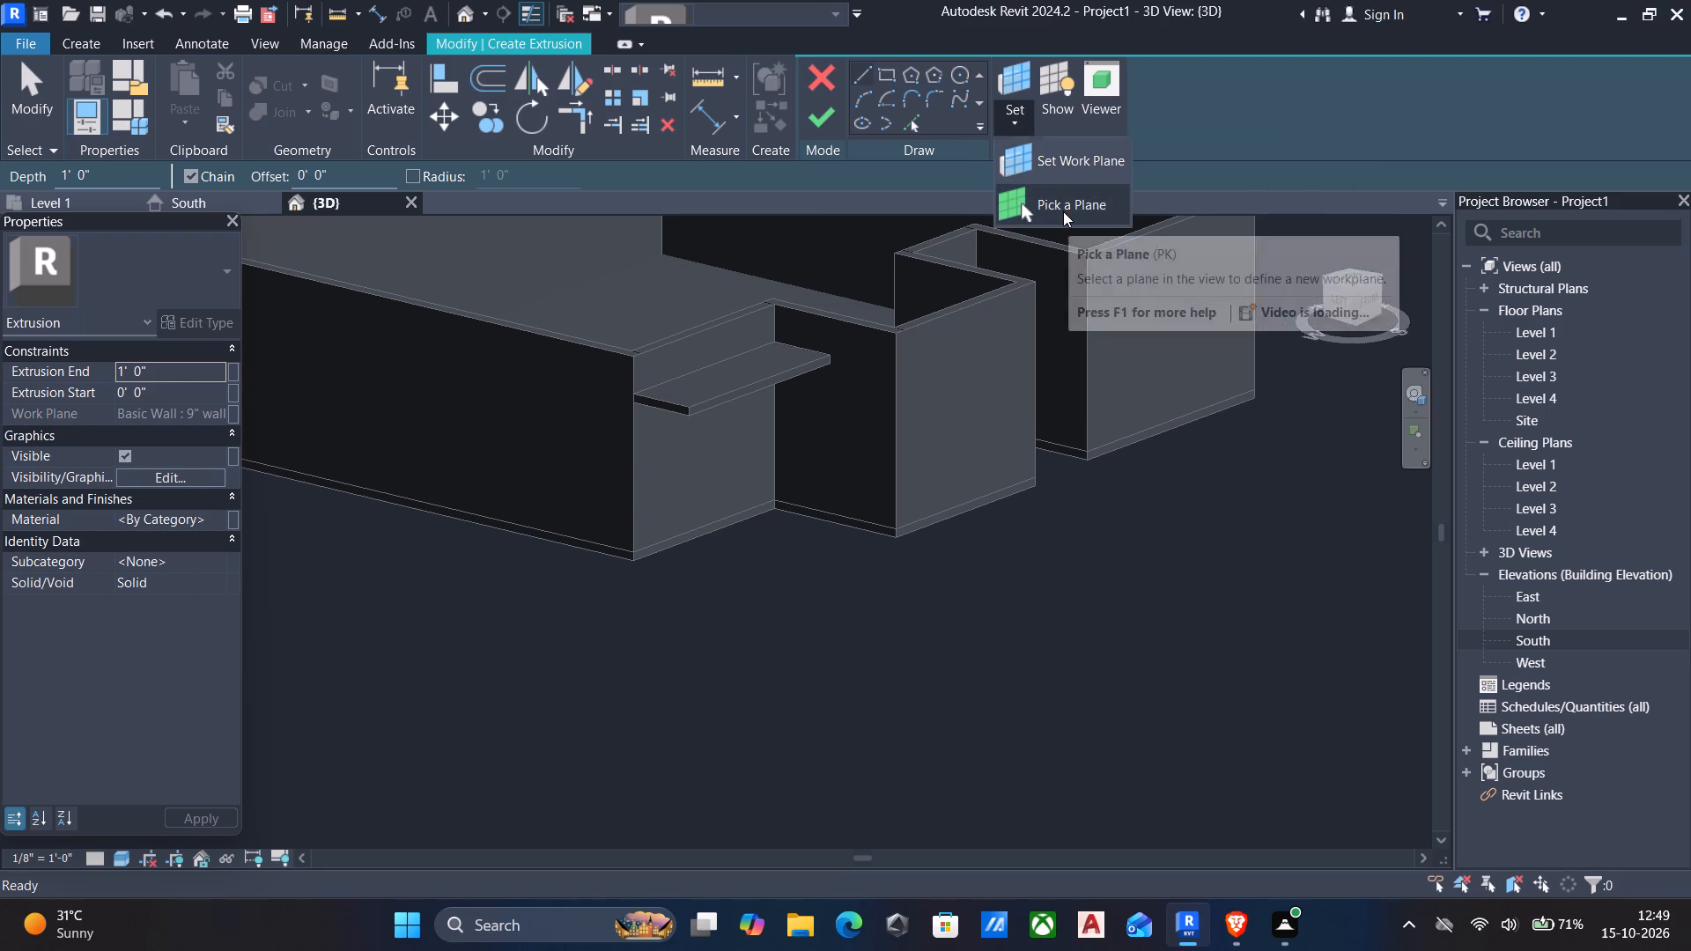
{"action": "left_click", "coordinate": [818, 368]}
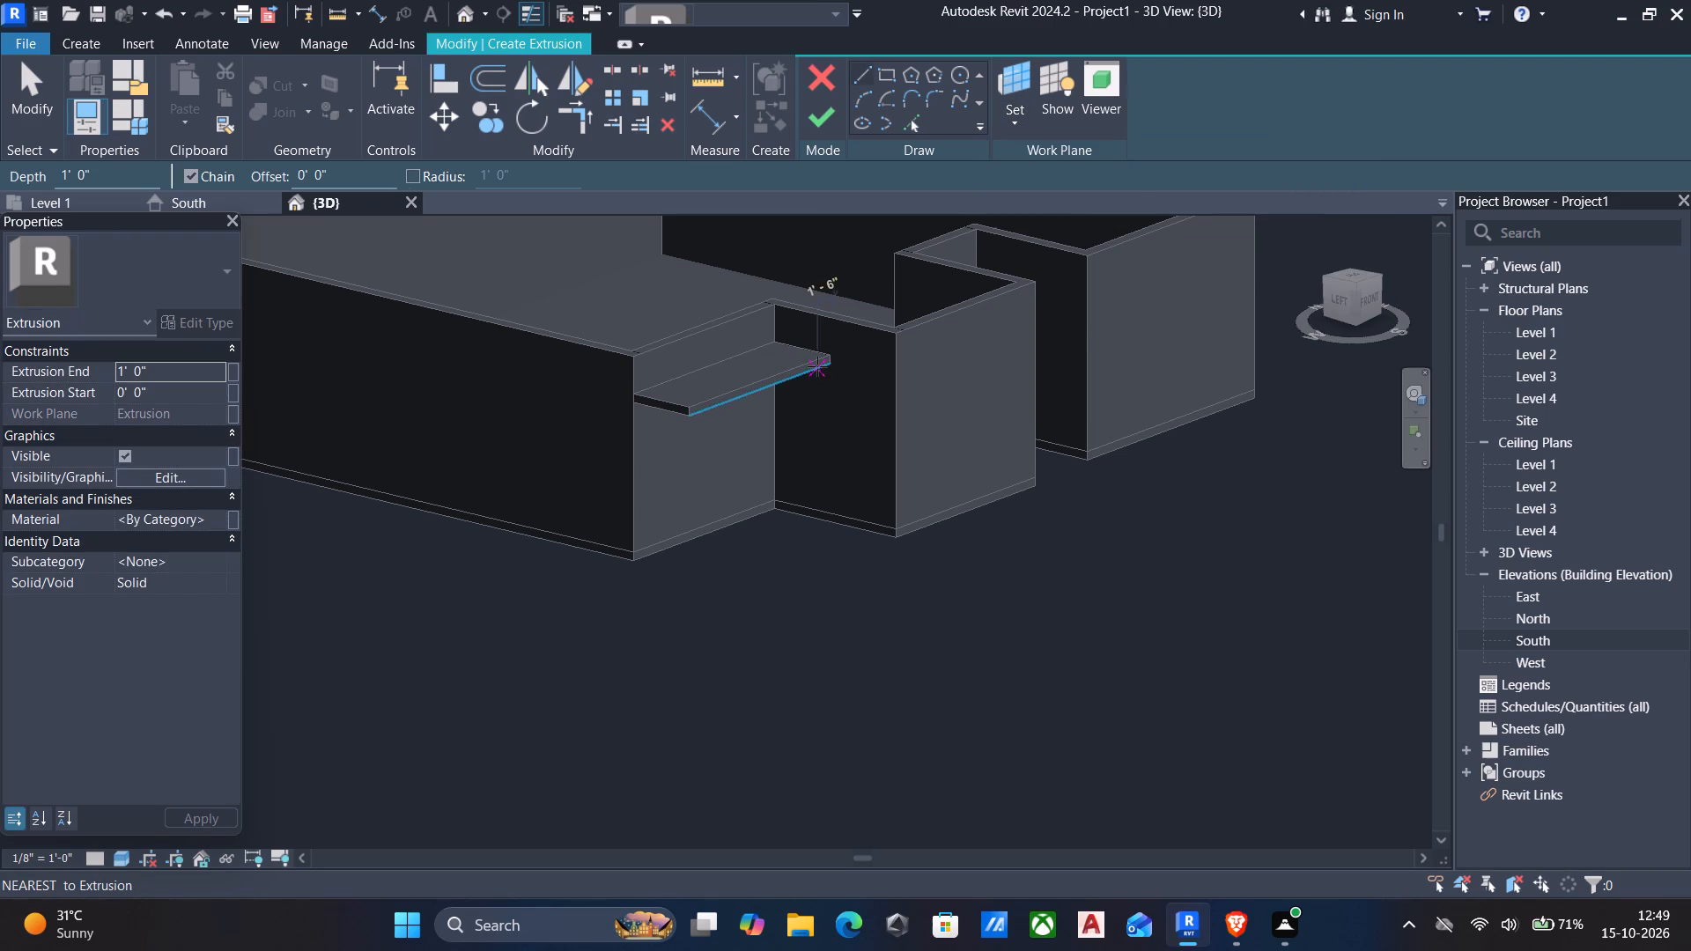
{"action": "left_click", "coordinate": [890, 77]}
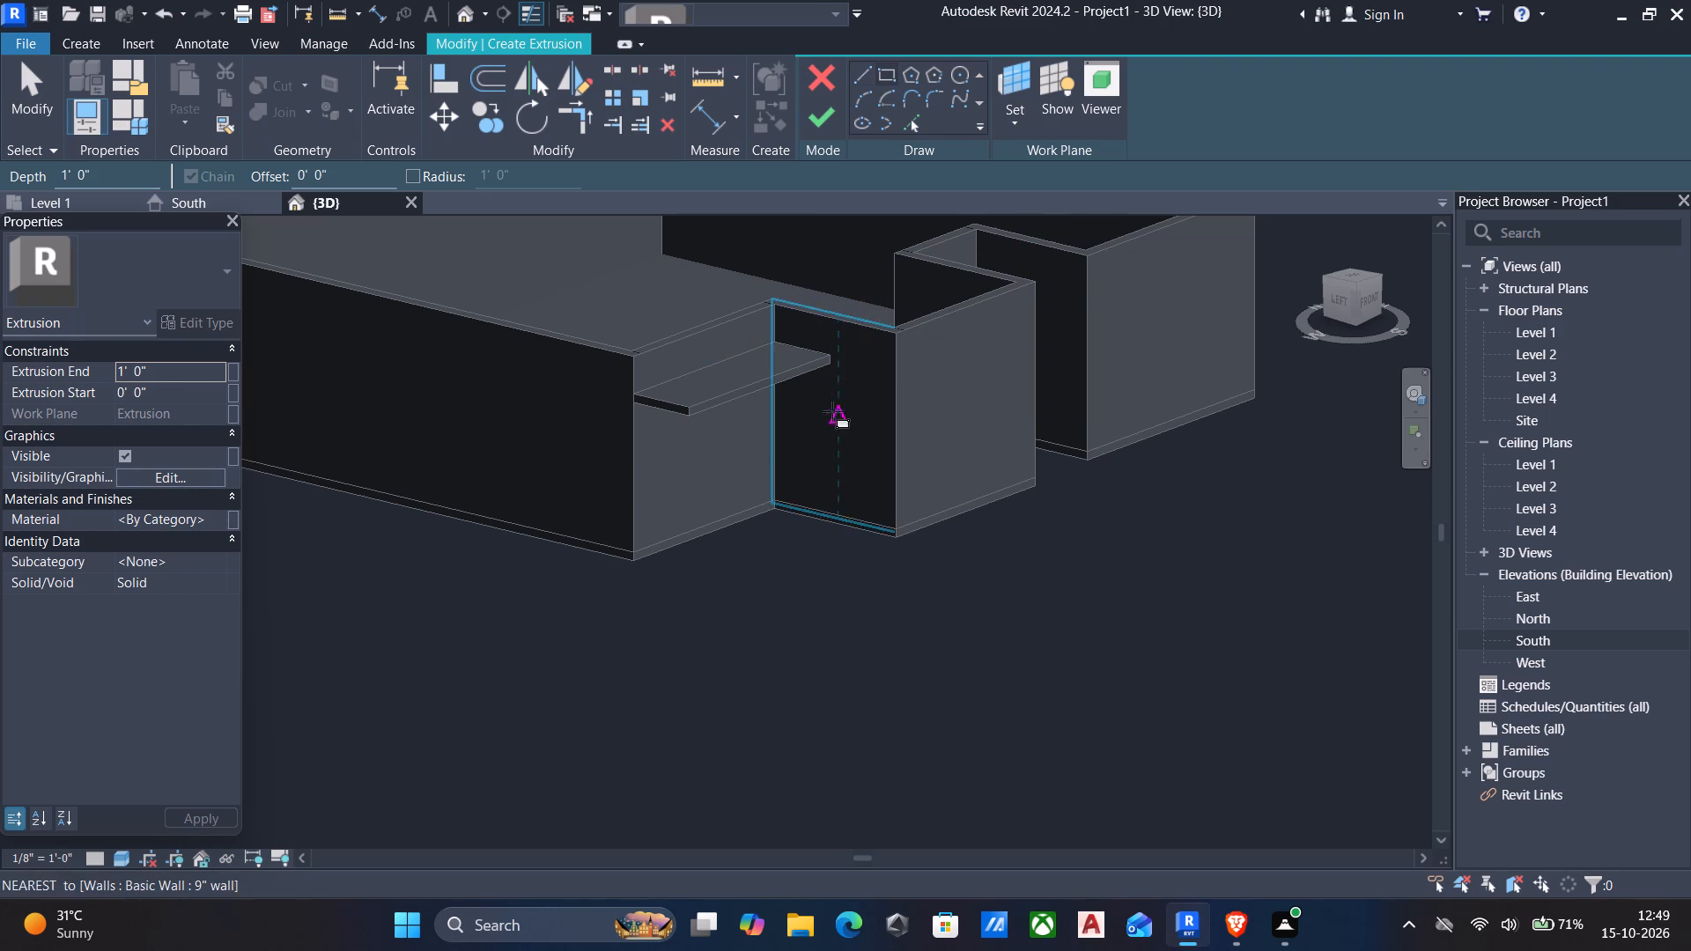
{"action": "scroll", "coordinate": [832, 412], "scroll_direction": "up", "scroll_amount": 8}
{"action": "middle_click_drag", "start_coordinate": [834, 416], "coordinate": [812, 681]}
{"action": "scroll", "coordinate": [818, 685], "scroll_direction": "down", "scroll_amount": 2}
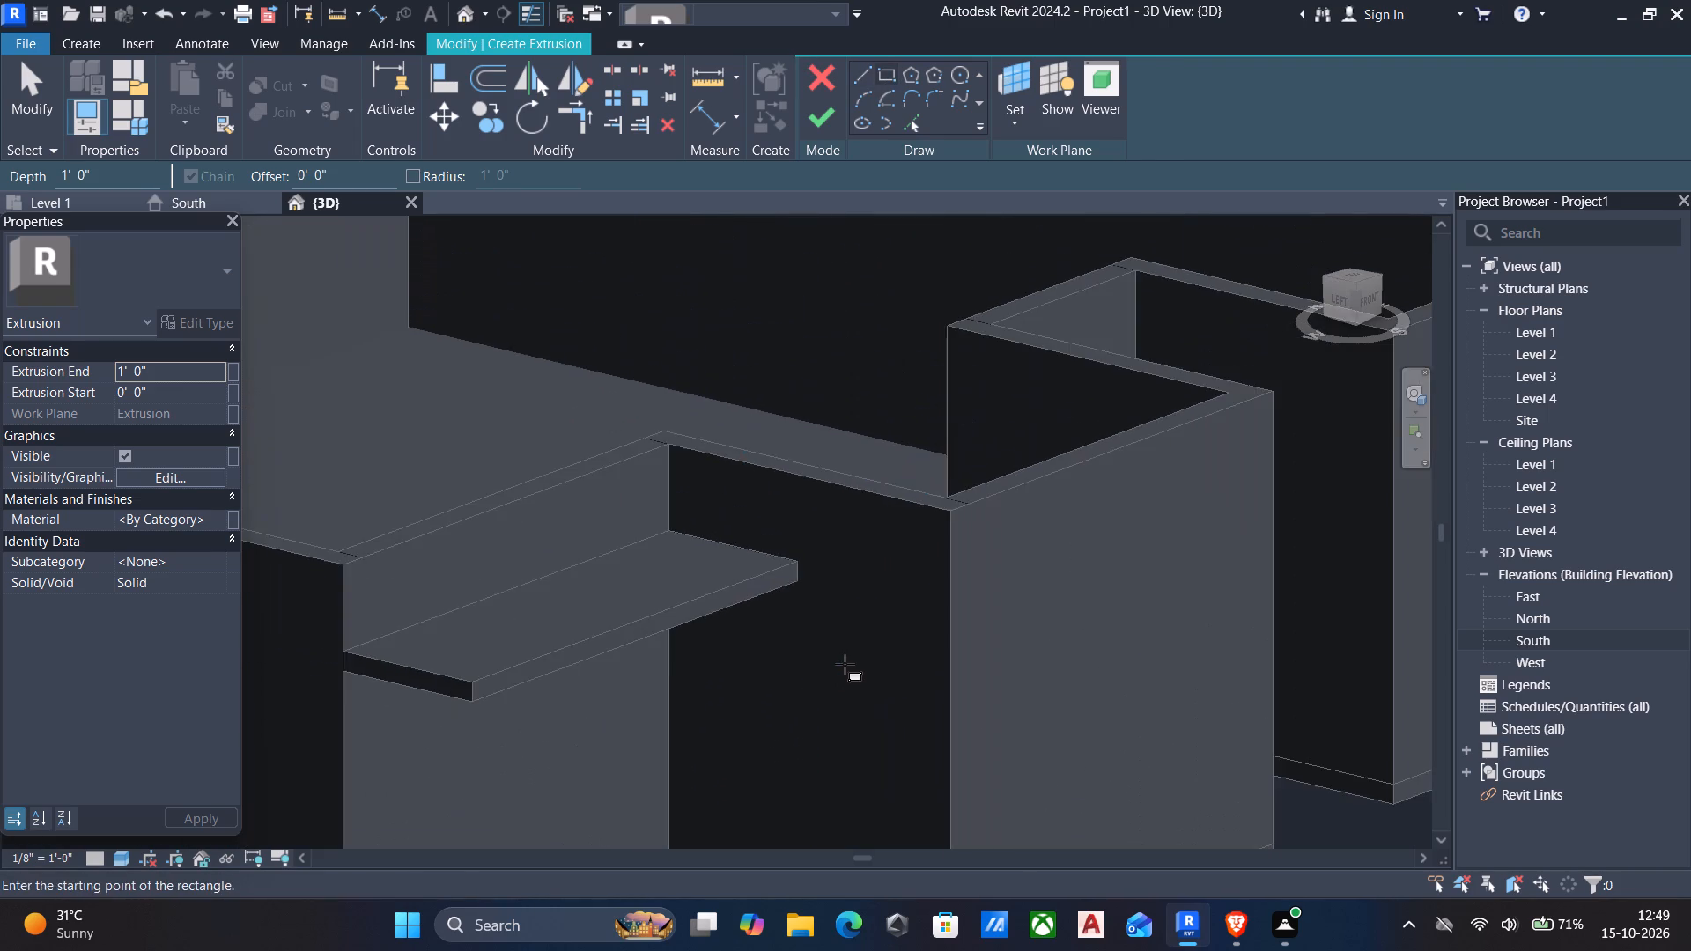
{"action": "middle_click_drag", "start_coordinate": [845, 664], "coordinate": [812, 684], "text": "shift"}
{"action": "scroll", "coordinate": [813, 582], "scroll_direction": "up", "scroll_amount": 4}
{"action": "left_click", "coordinate": [812, 571]}
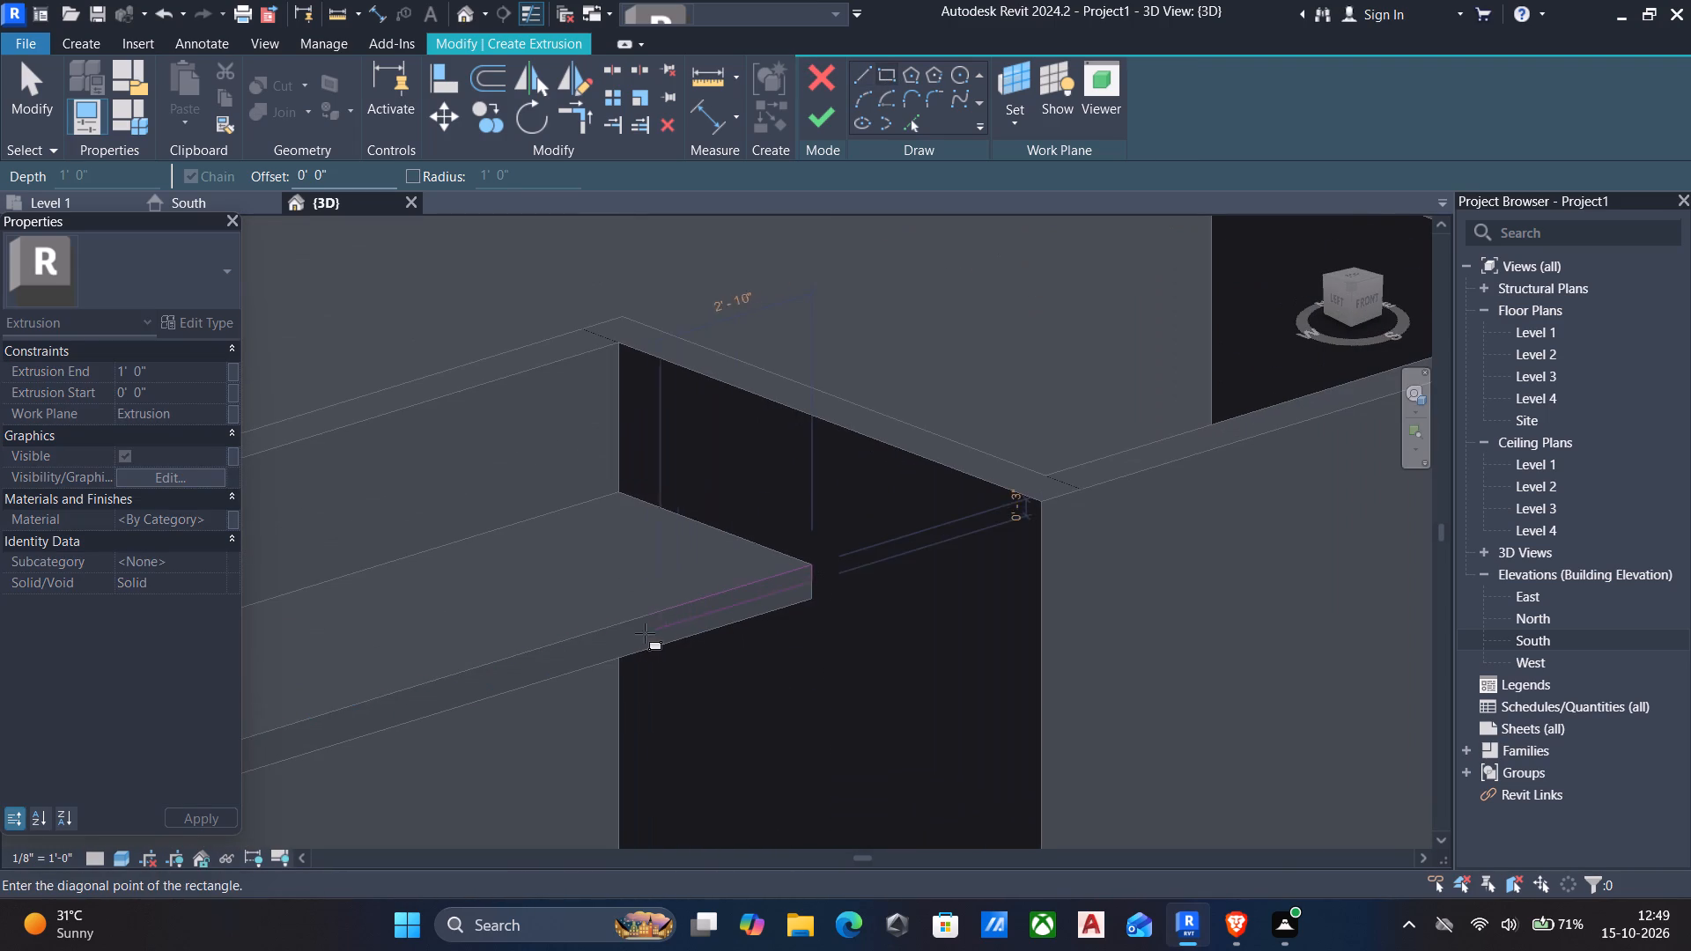
{"action": "left_click", "coordinate": [605, 663]}
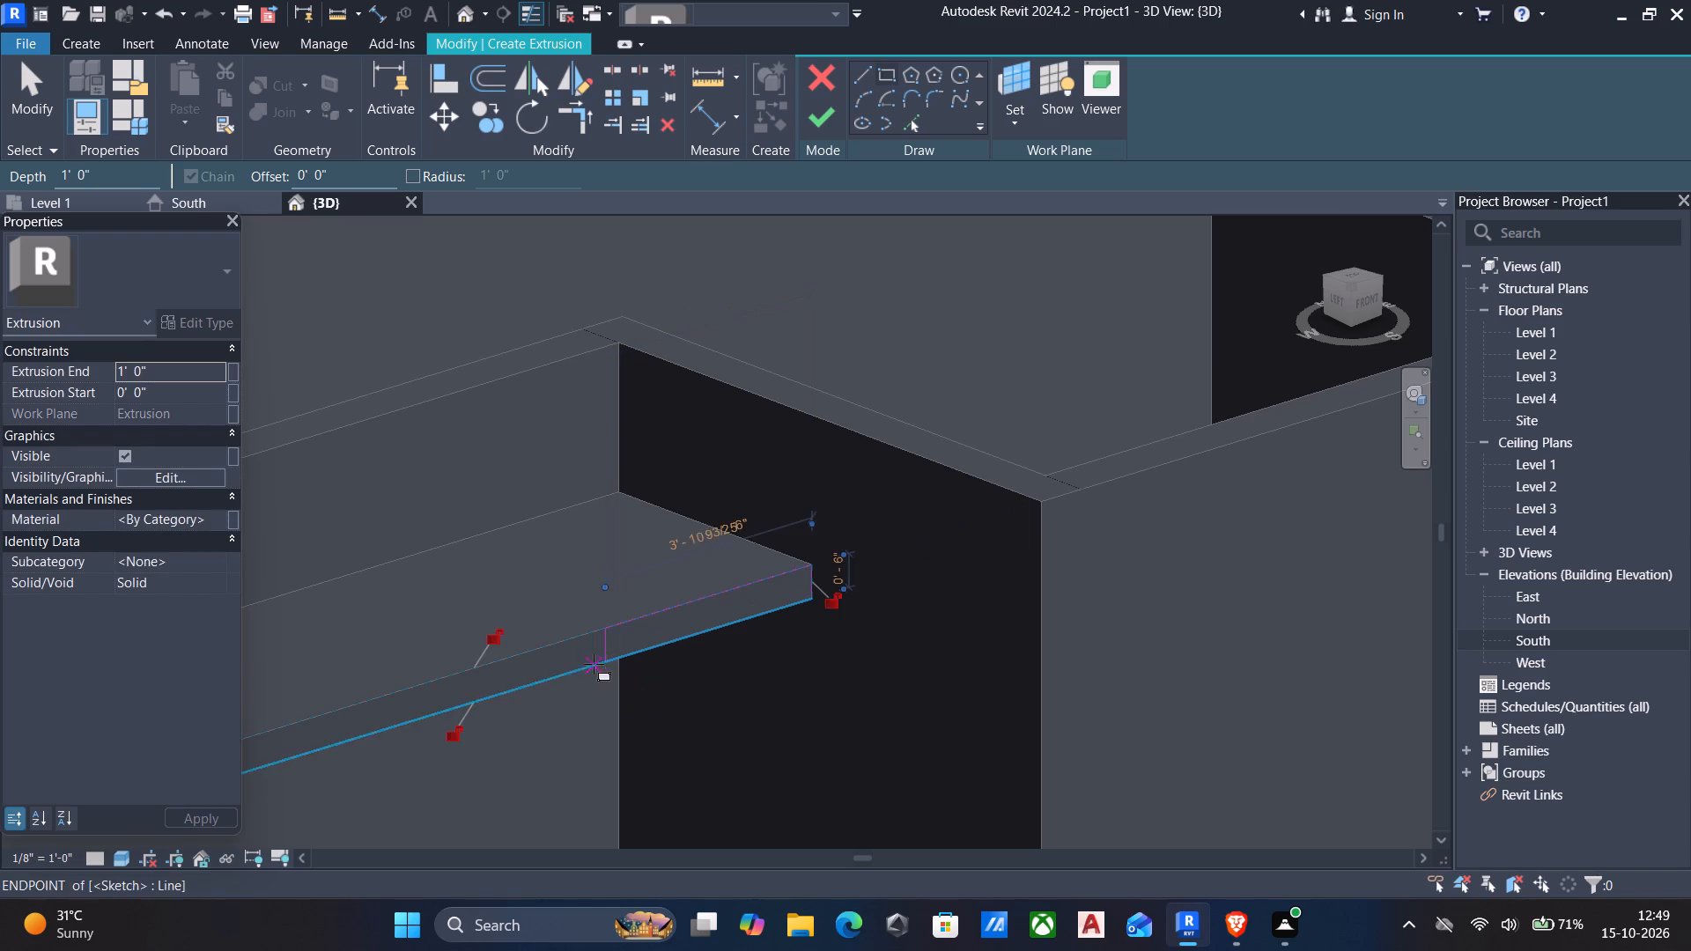
{"action": "key", "text": "Escape"}
{"action": "key", "text": "Escape"}
Set the rectangle's width to 4' by its west line and finish the extrusion at 1' depth.
{"action": "left_click", "coordinate": [601, 652]}
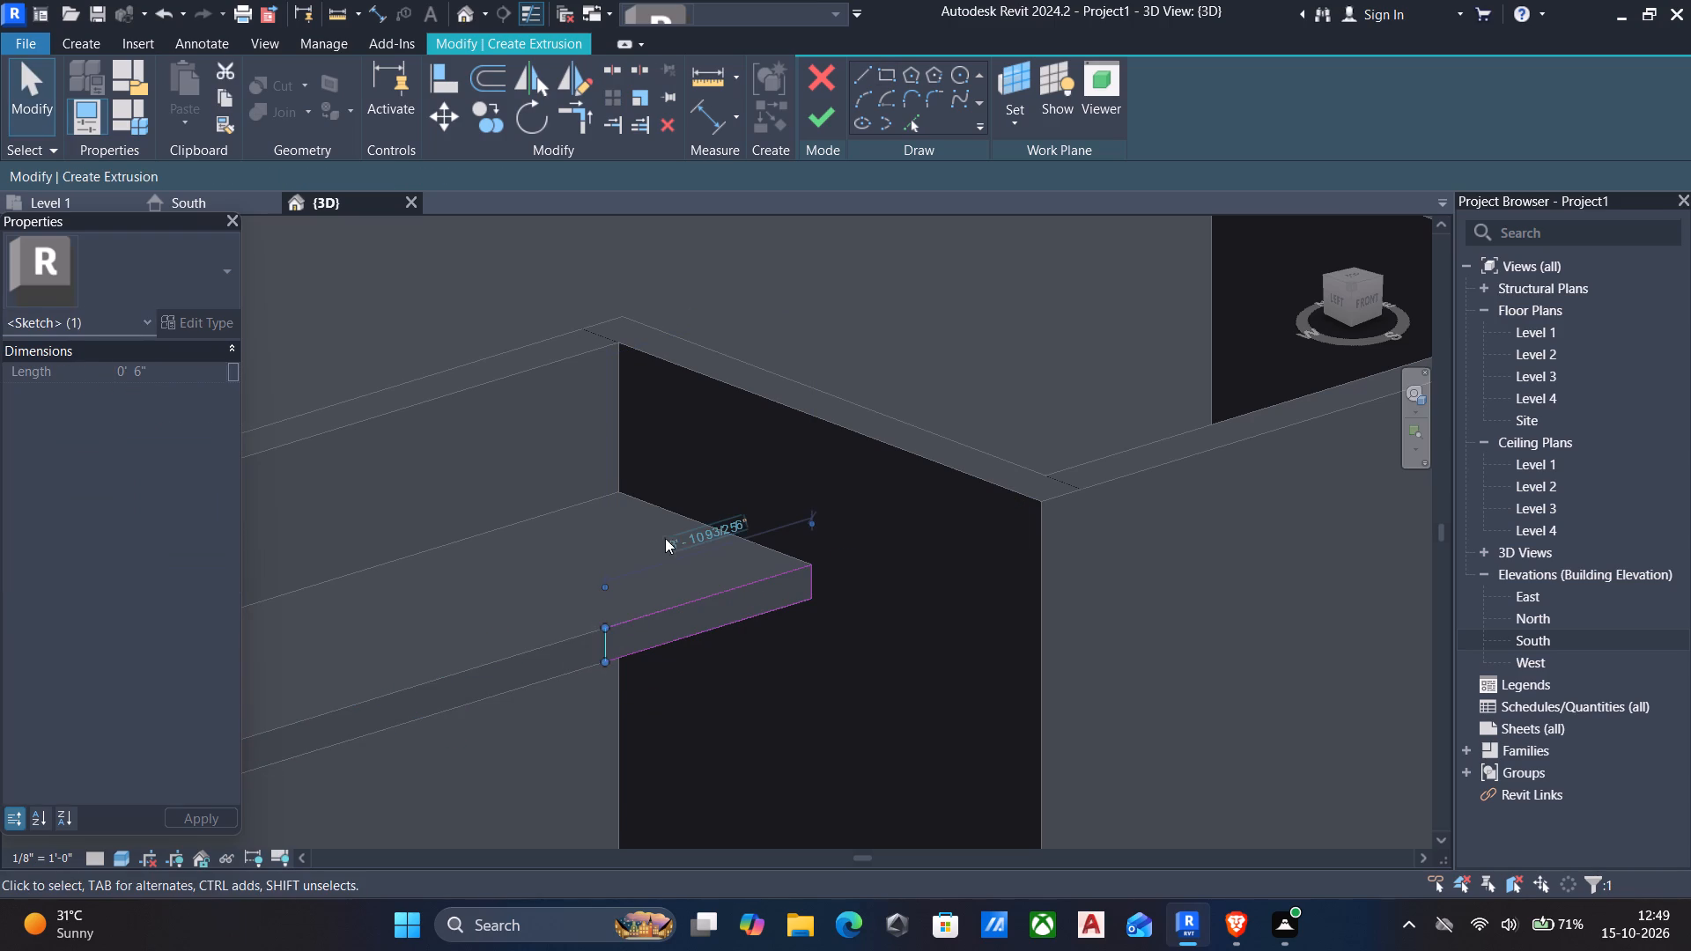
{"action": "left_click", "coordinate": [709, 533]}
{"action": "key", "text": "4"}
{"action": "key", "text": "apostrophe"}
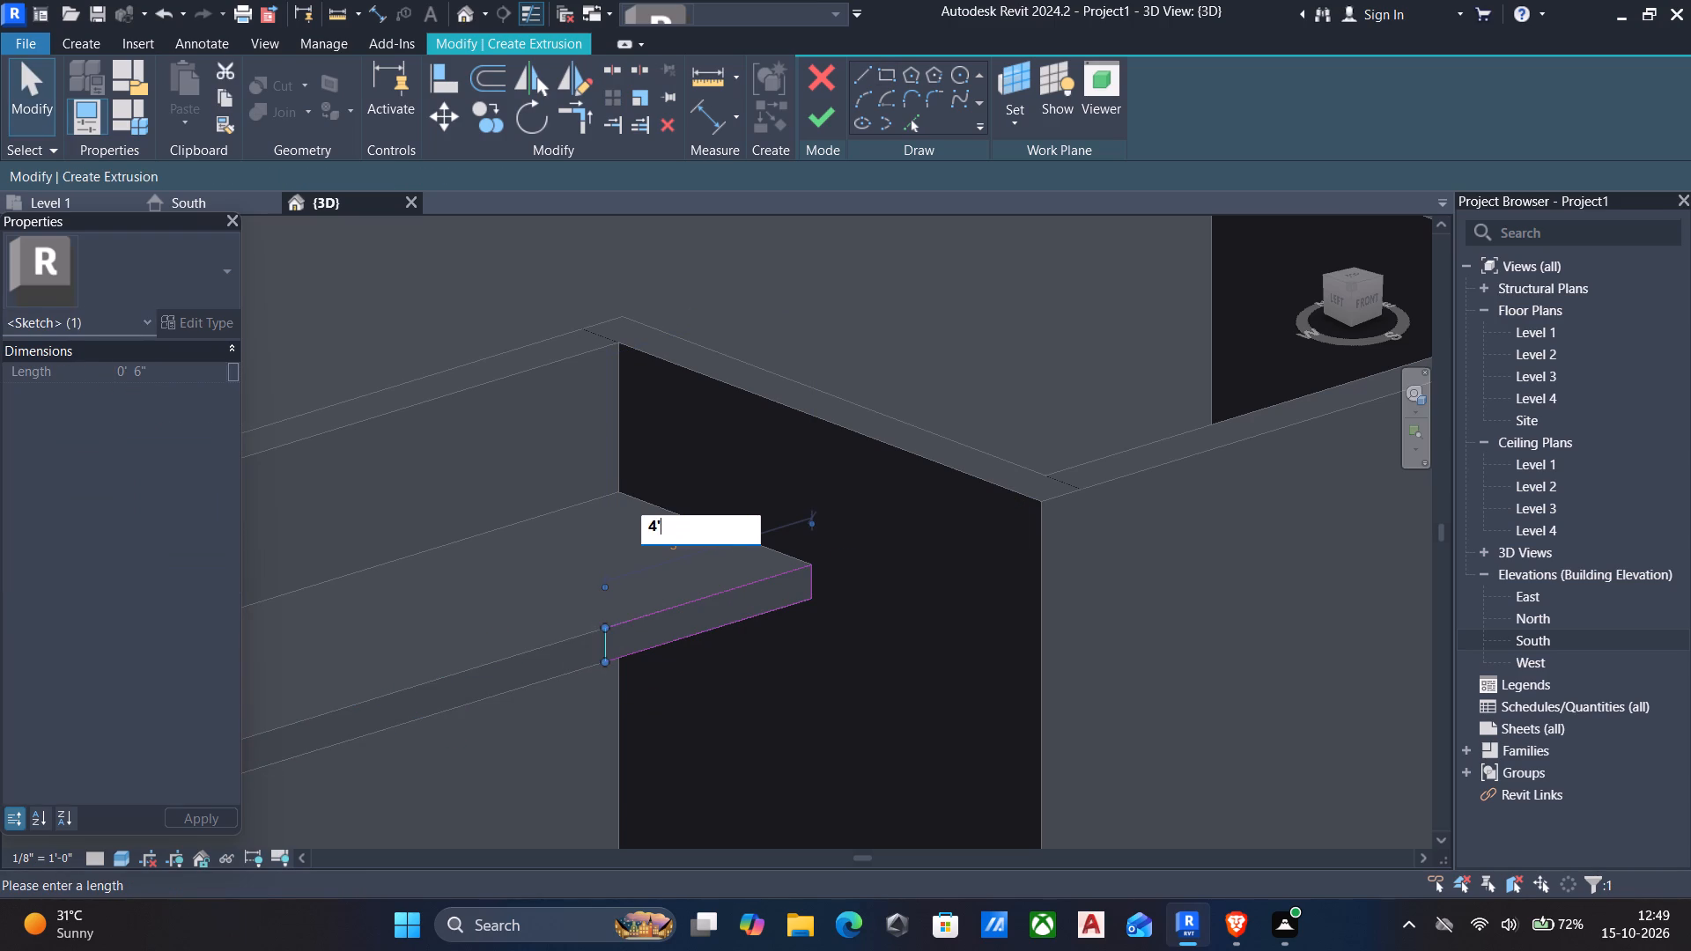
{"action": "key", "text": "Return"}
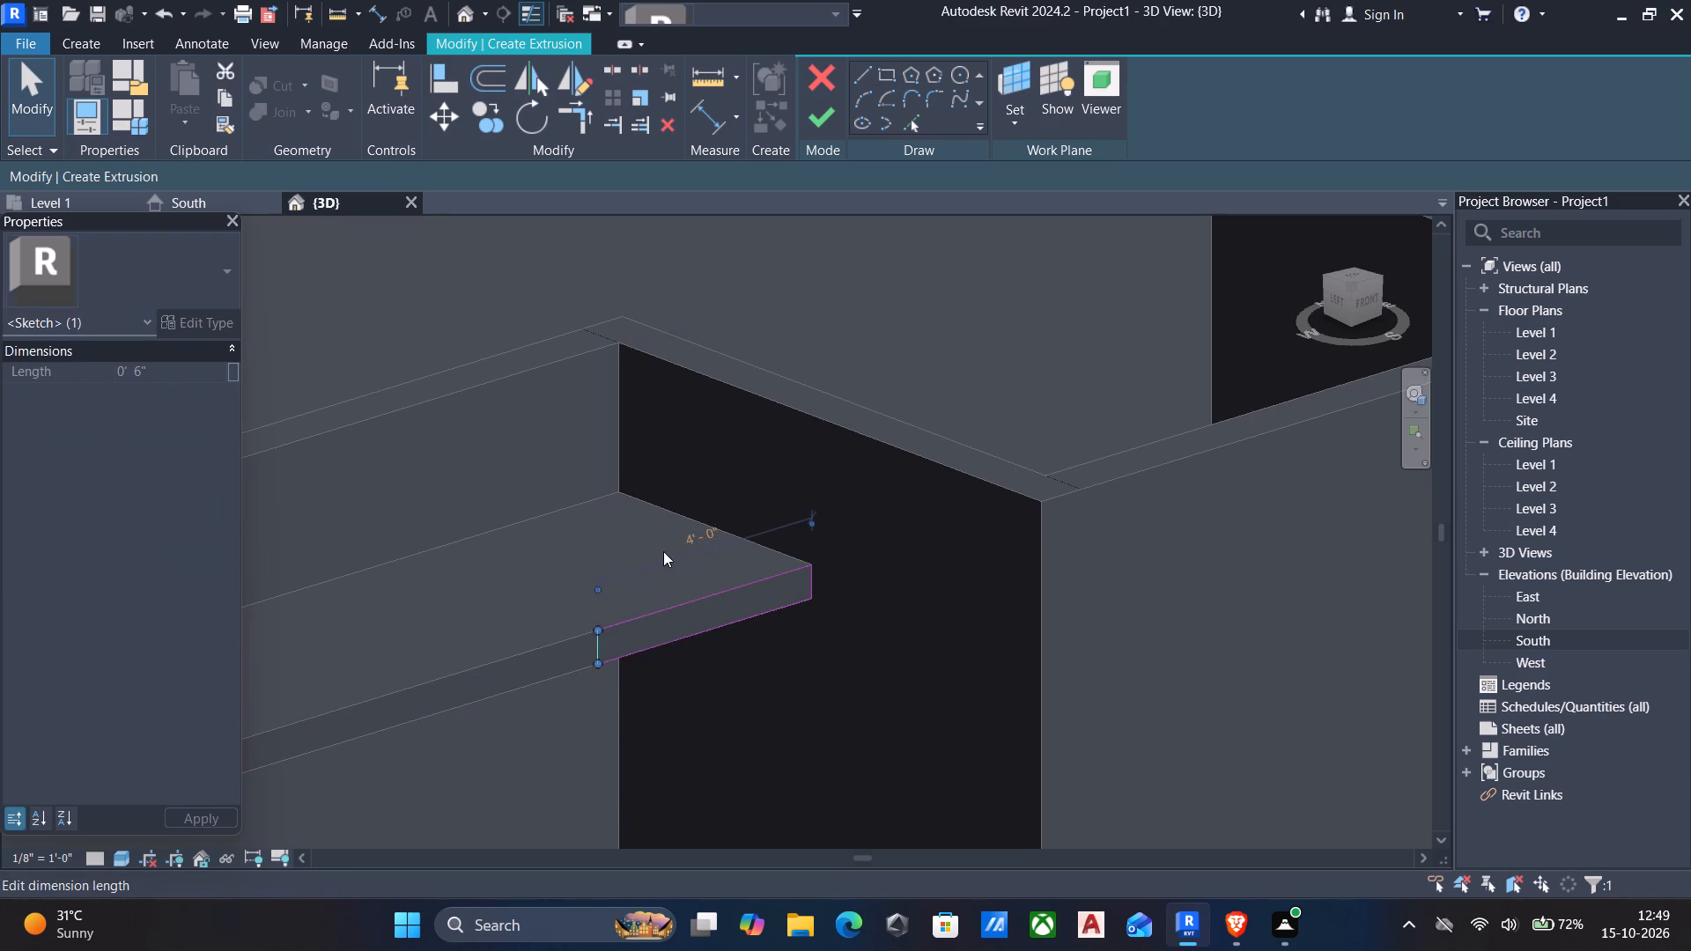
{"action": "scroll", "coordinate": [664, 564], "scroll_direction": "down", "scroll_amount": 4}
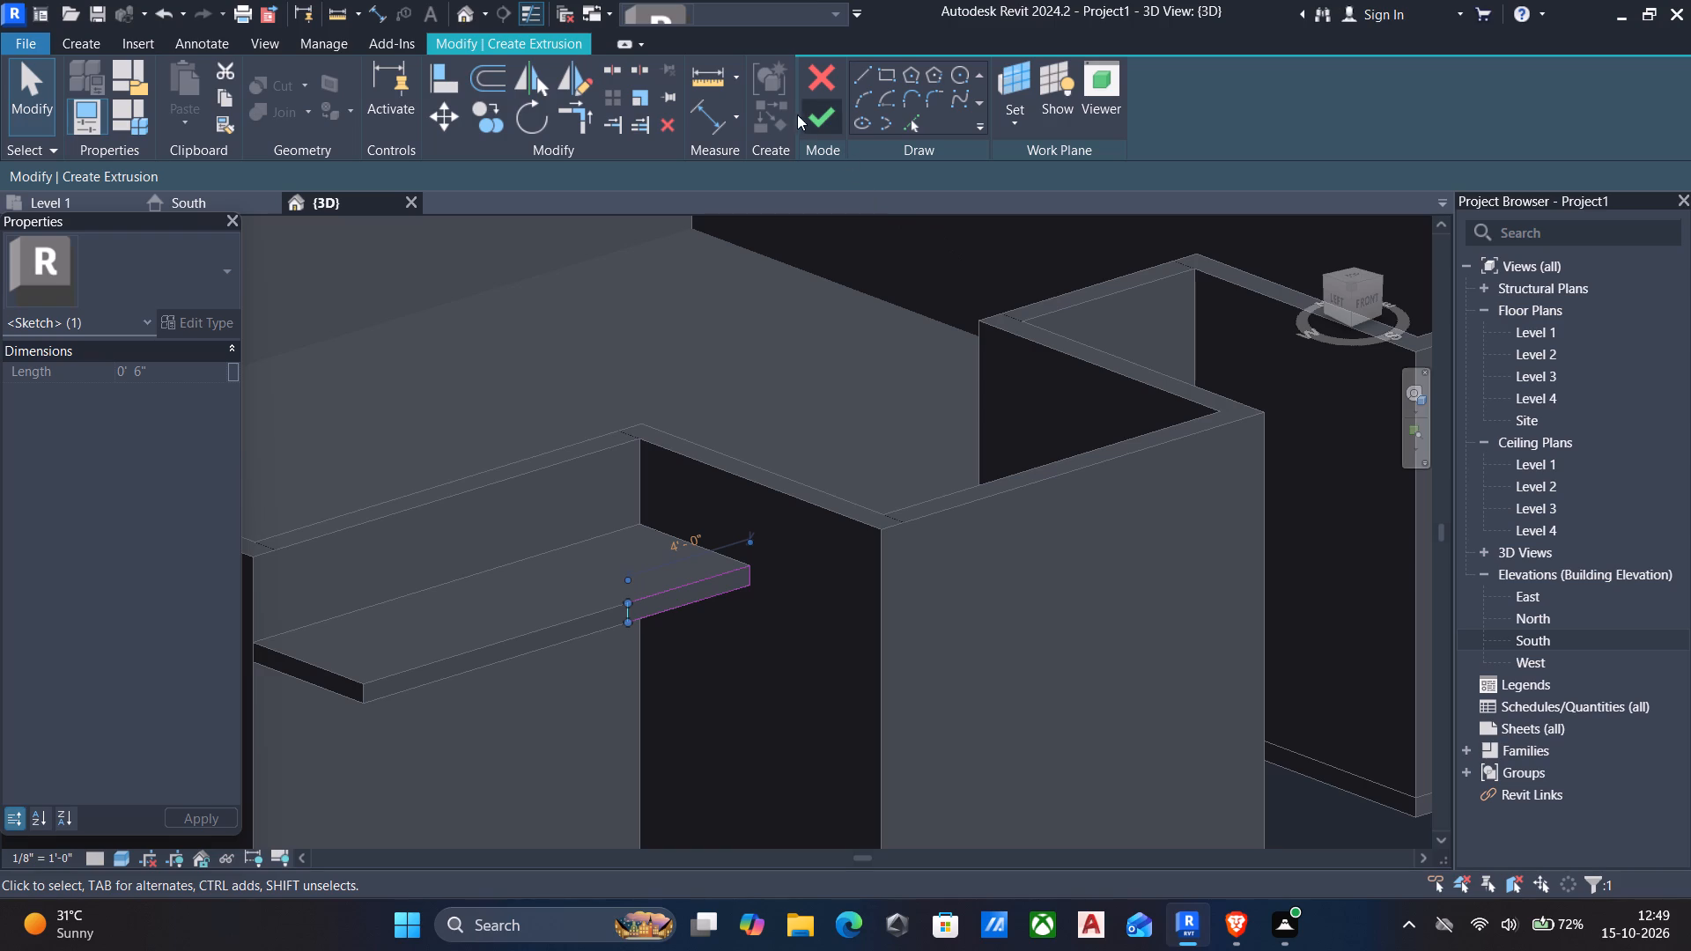
{"action": "left_click", "coordinate": [810, 118]}
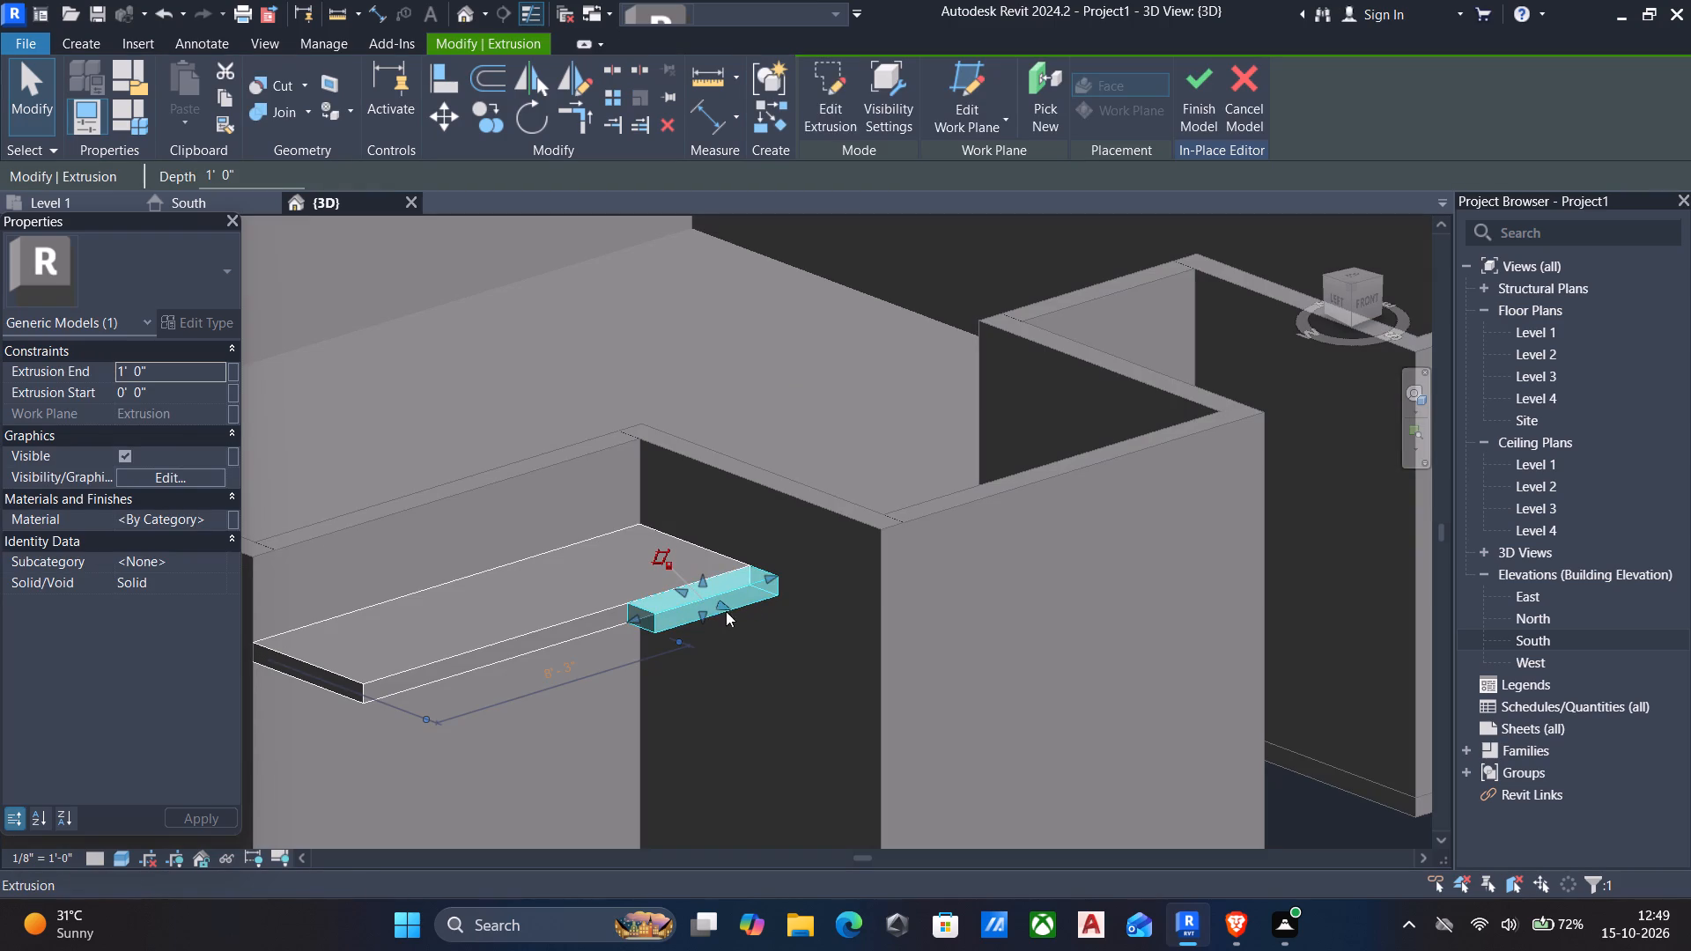
Stretch the second extrusion outward along the projection's side wall to about the projection's front face, and finish the in-place model.
{"action": "left_click_drag", "start_coordinate": [721, 606], "coordinate": [822, 654]}
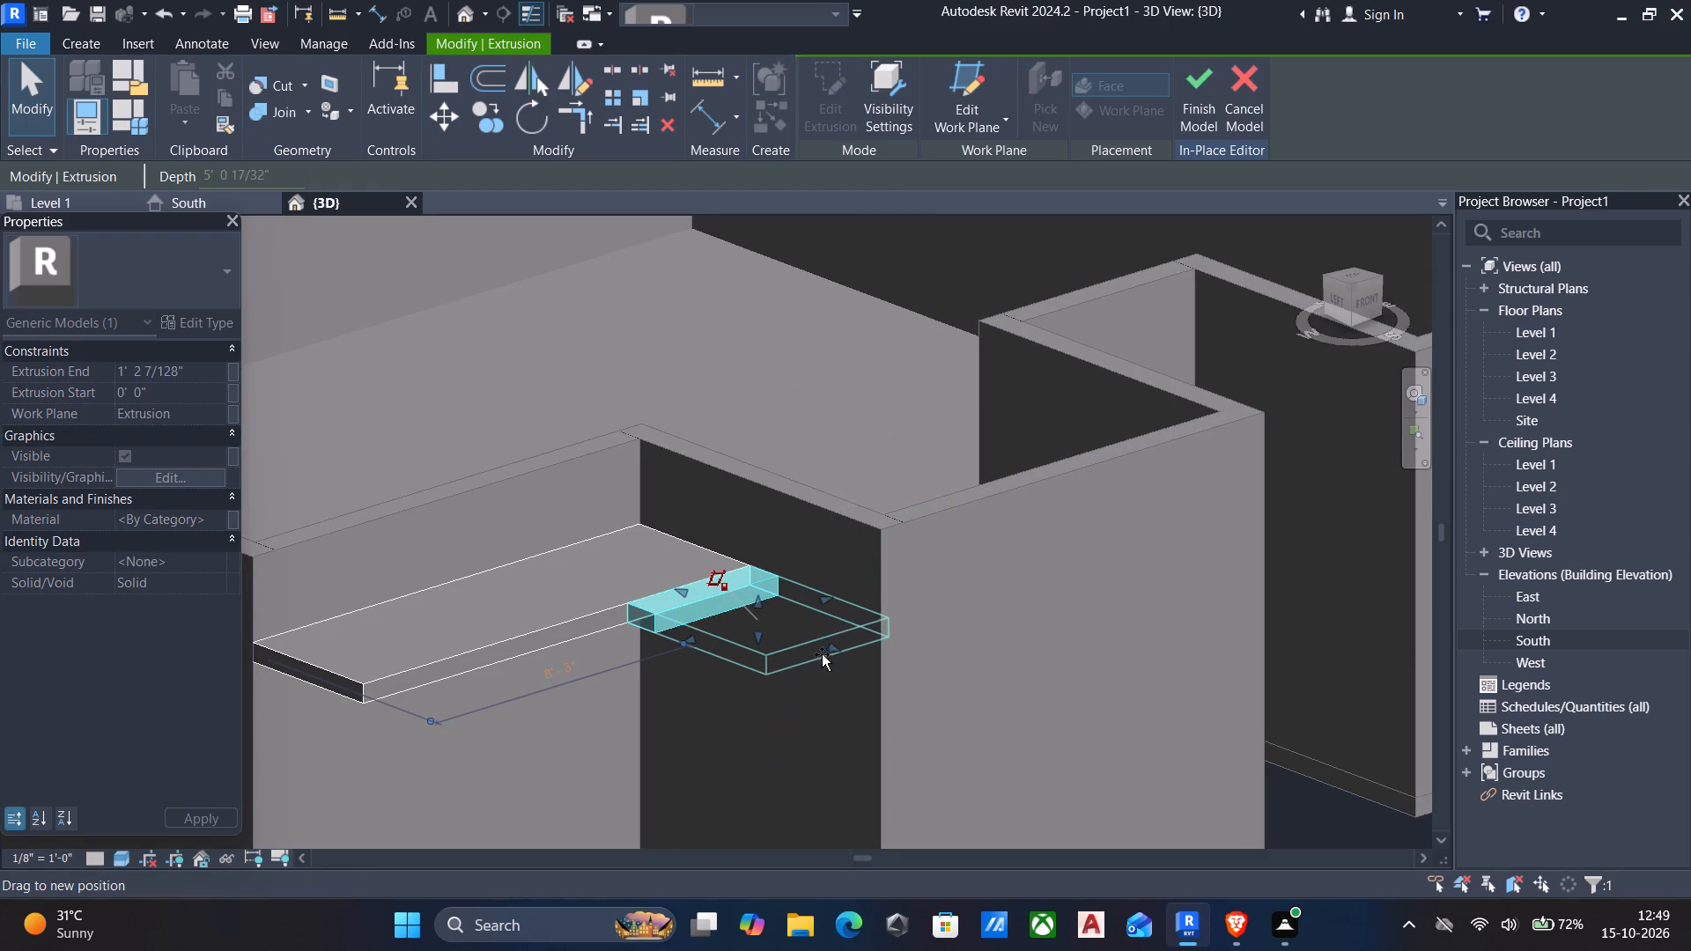
{"action": "left_click_drag", "start_coordinate": [822, 654], "coordinate": [814, 652]}
{"action": "key", "text": "Escape"}
{"action": "scroll", "coordinate": [926, 675], "scroll_direction": "down", "scroll_amount": 3}
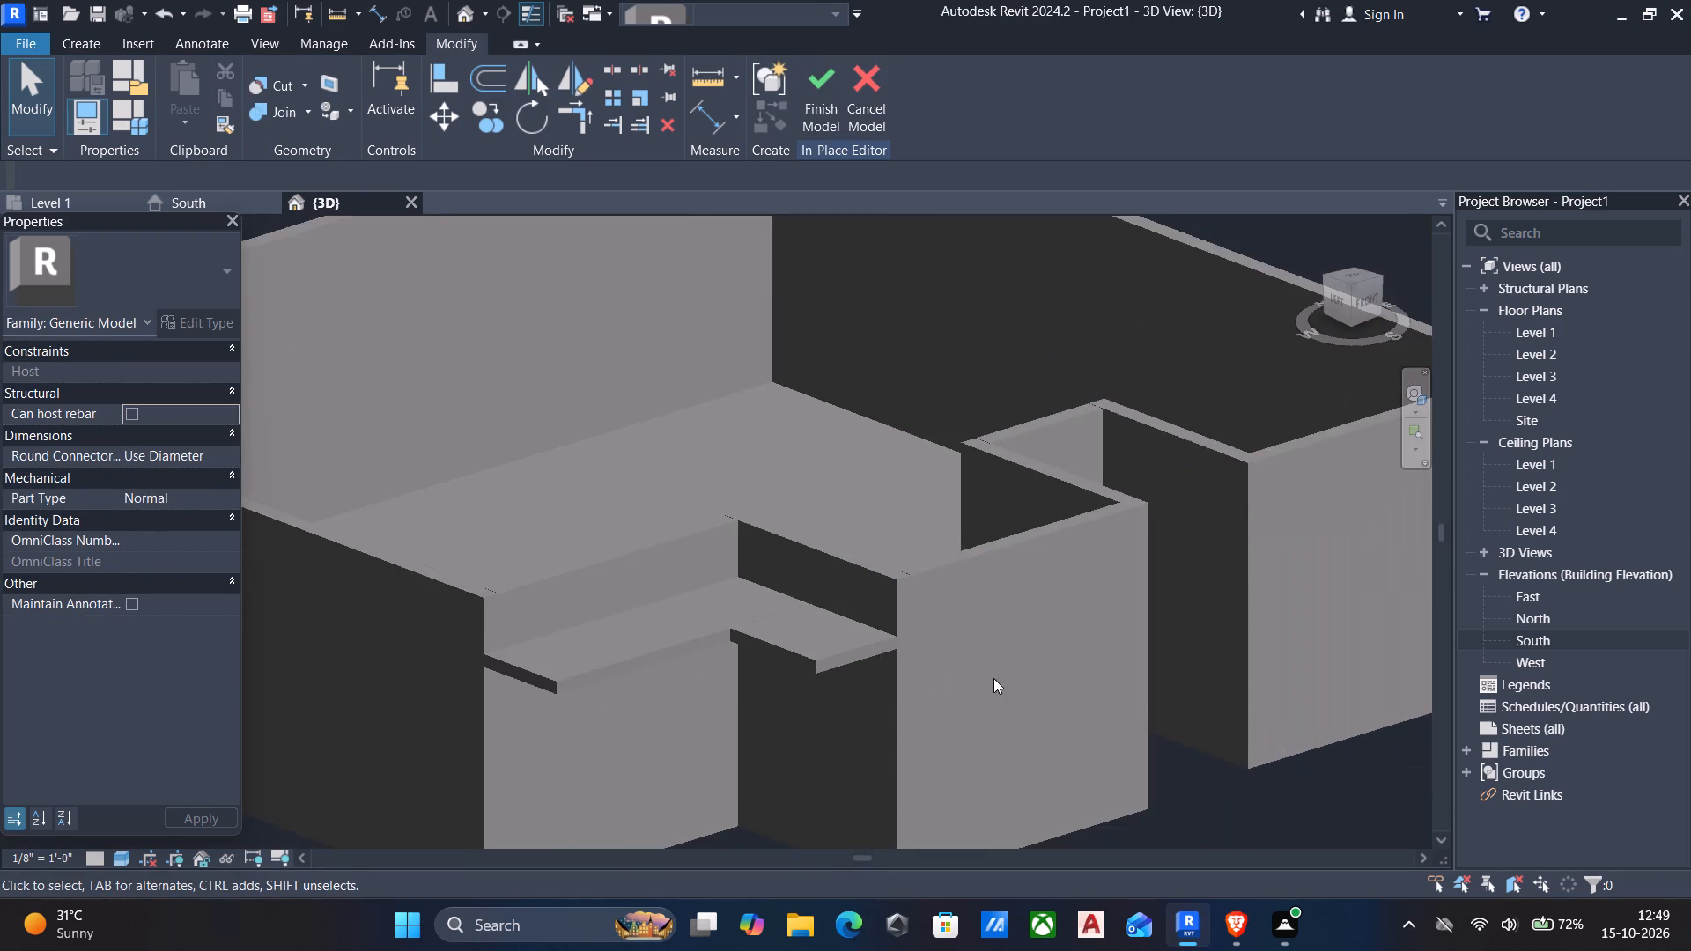
{"action": "middle_click_drag", "start_coordinate": [1005, 671], "coordinate": [894, 652], "text": "shift"}
{"action": "scroll", "coordinate": [894, 652], "scroll_direction": "down", "scroll_amount": 5, "text": "shift"}
{"action": "middle_click_drag", "start_coordinate": [893, 660], "coordinate": [954, 645], "text": "shift"}
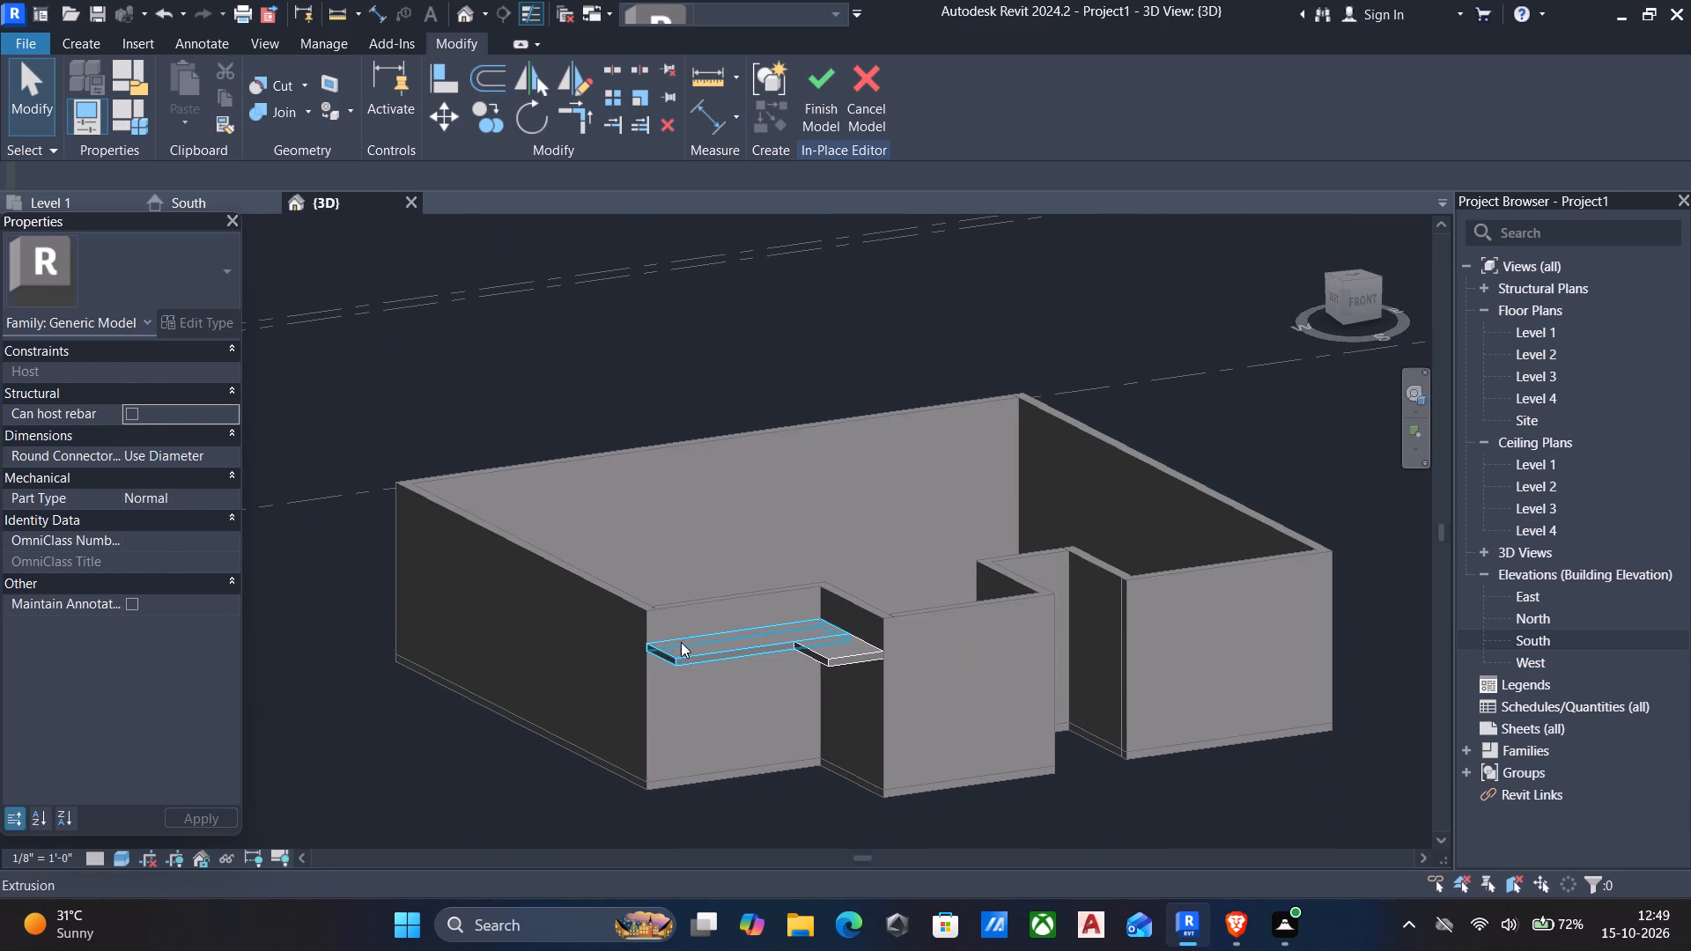
{"action": "middle_click_drag", "start_coordinate": [801, 712], "coordinate": [912, 689]}
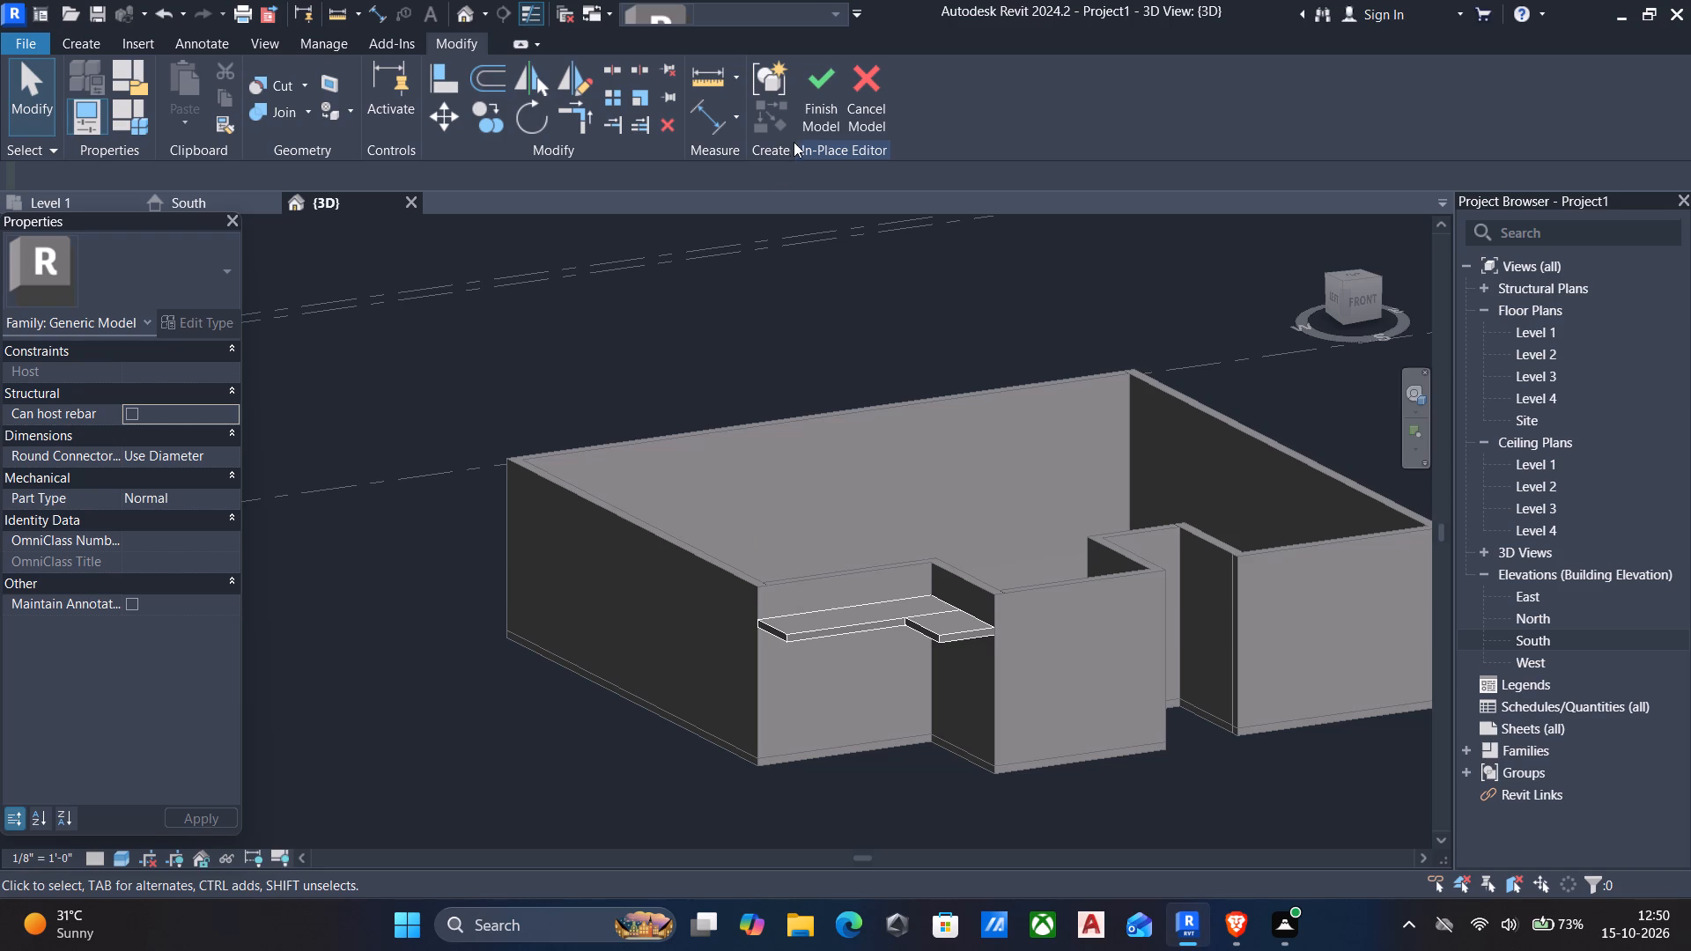
{"action": "left_click", "coordinate": [820, 70]}
Align the tops of the west wall, westernmost and recessed south walls, first projection's side walls and second projection's west side wall to the ledge's top face.
{"action": "left_click", "coordinate": [778, 578]}
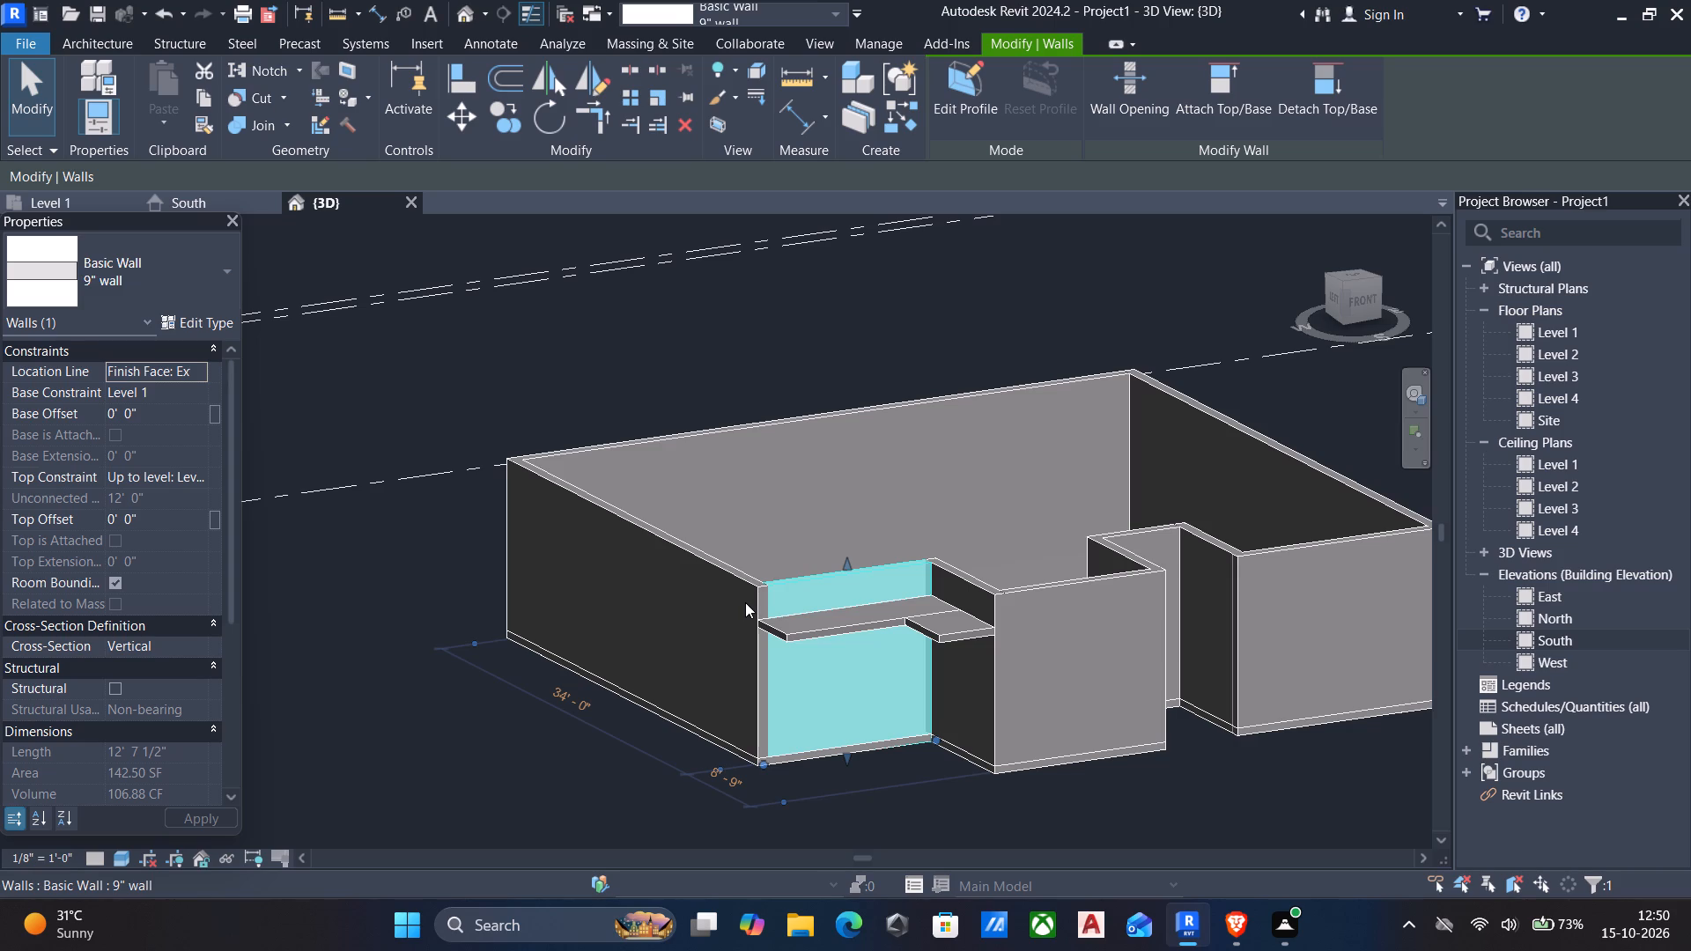
{"action": "type", "text": "al"}
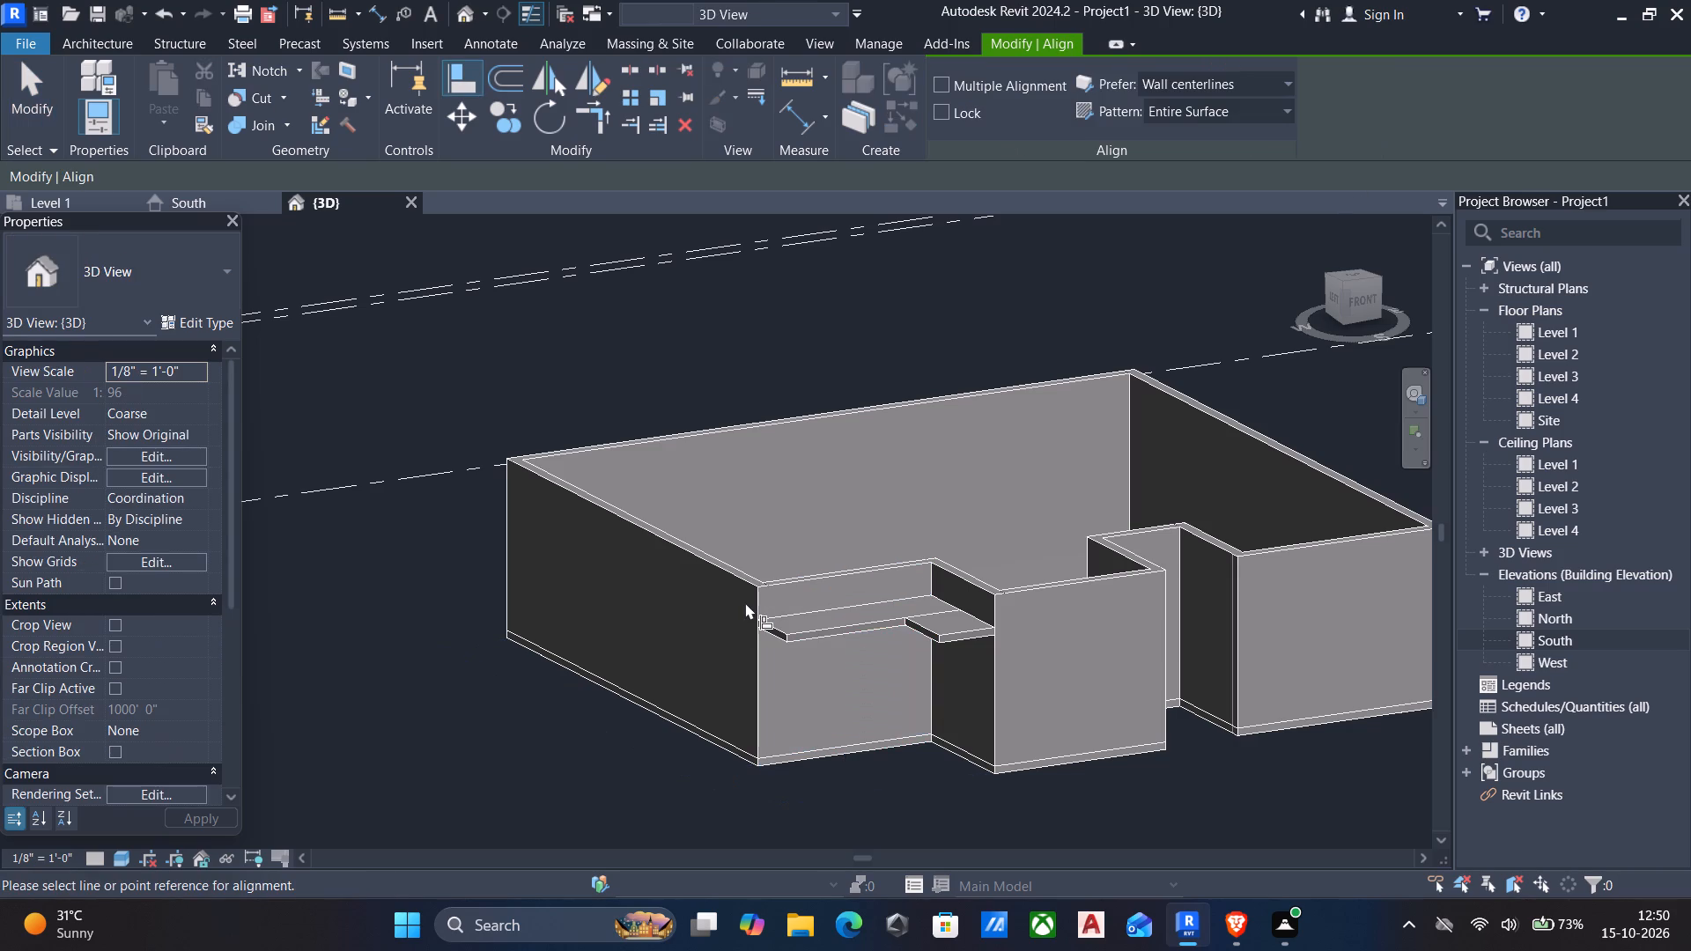
{"action": "left_click", "coordinate": [789, 621]}
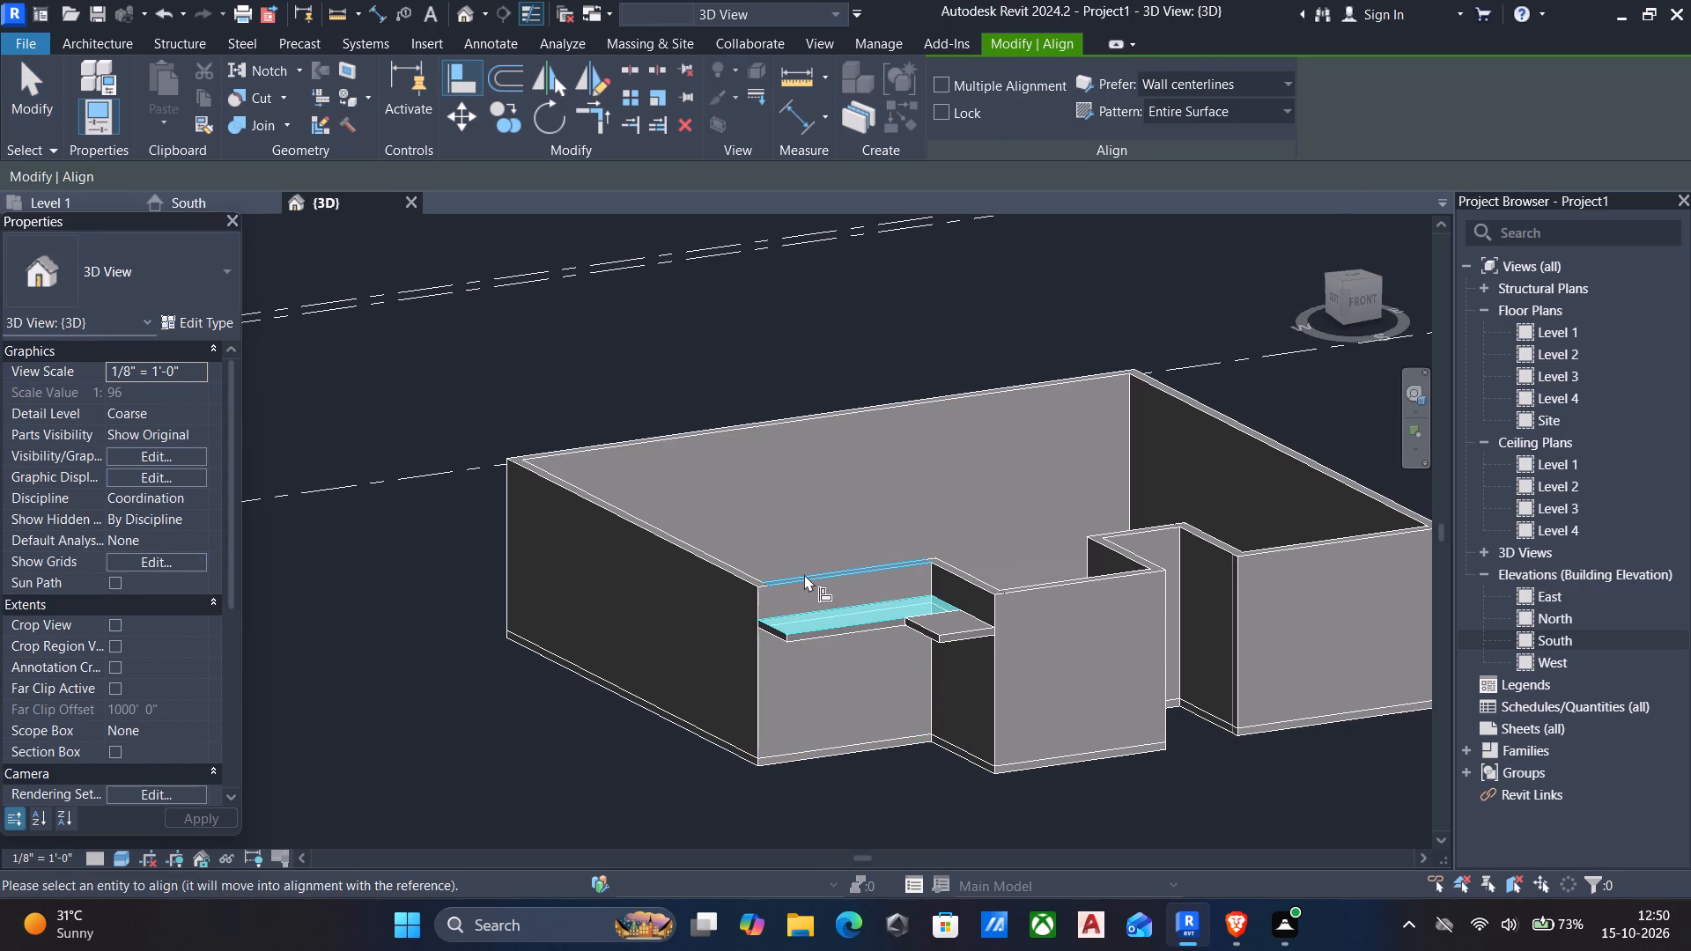
{"action": "left_click", "coordinate": [804, 574], "text": "ctrl"}
{"action": "left_click", "coordinate": [724, 564], "text": "ctrl"}
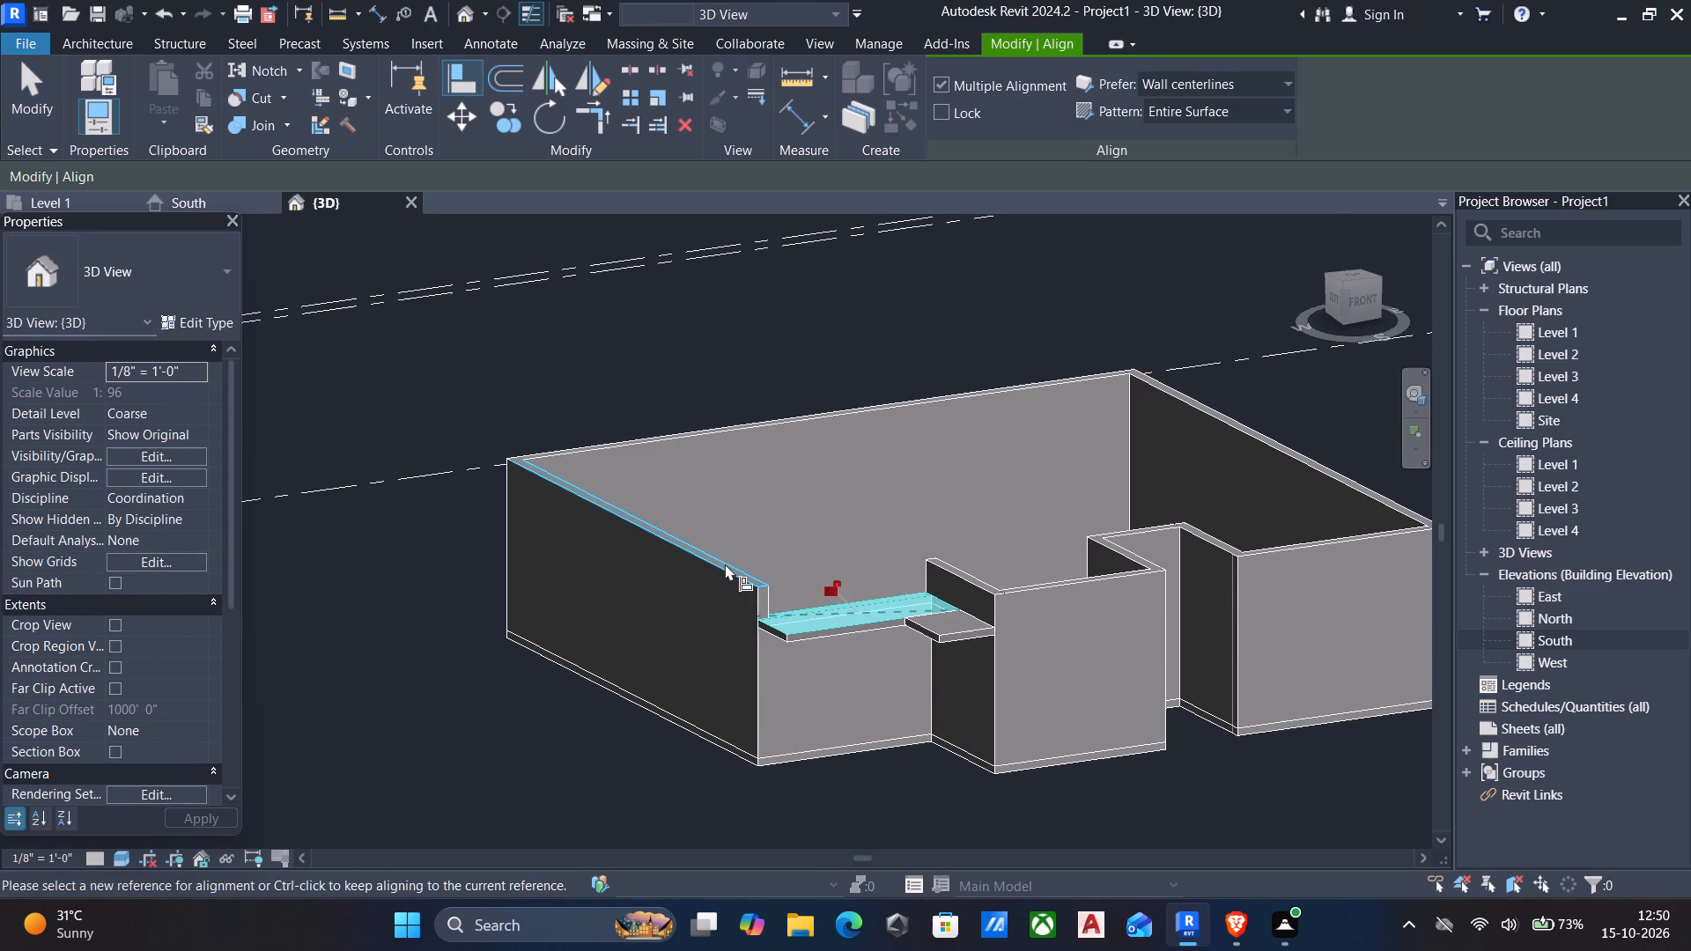
{"action": "left_click", "coordinate": [955, 569], "text": "ctrl"}
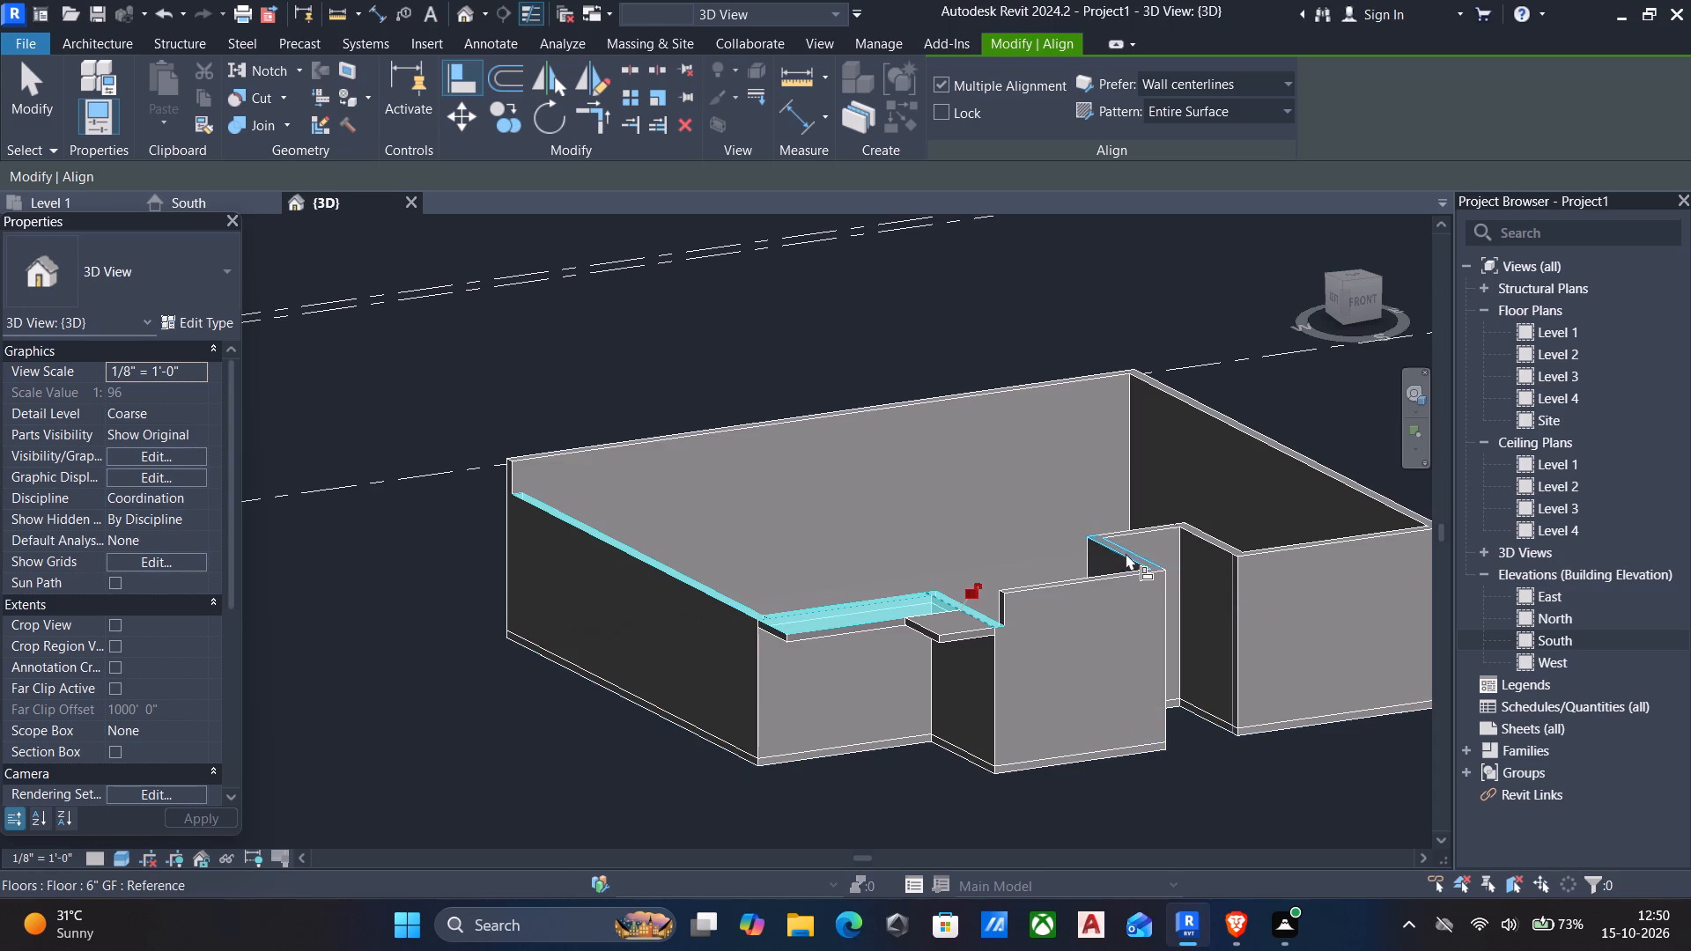
{"action": "left_click", "coordinate": [1126, 553], "text": "ctrl"}
{"action": "left_click", "coordinate": [1129, 534], "text": "ctrl"}
{"action": "left_click", "coordinate": [1199, 534], "text": "ctrl"}
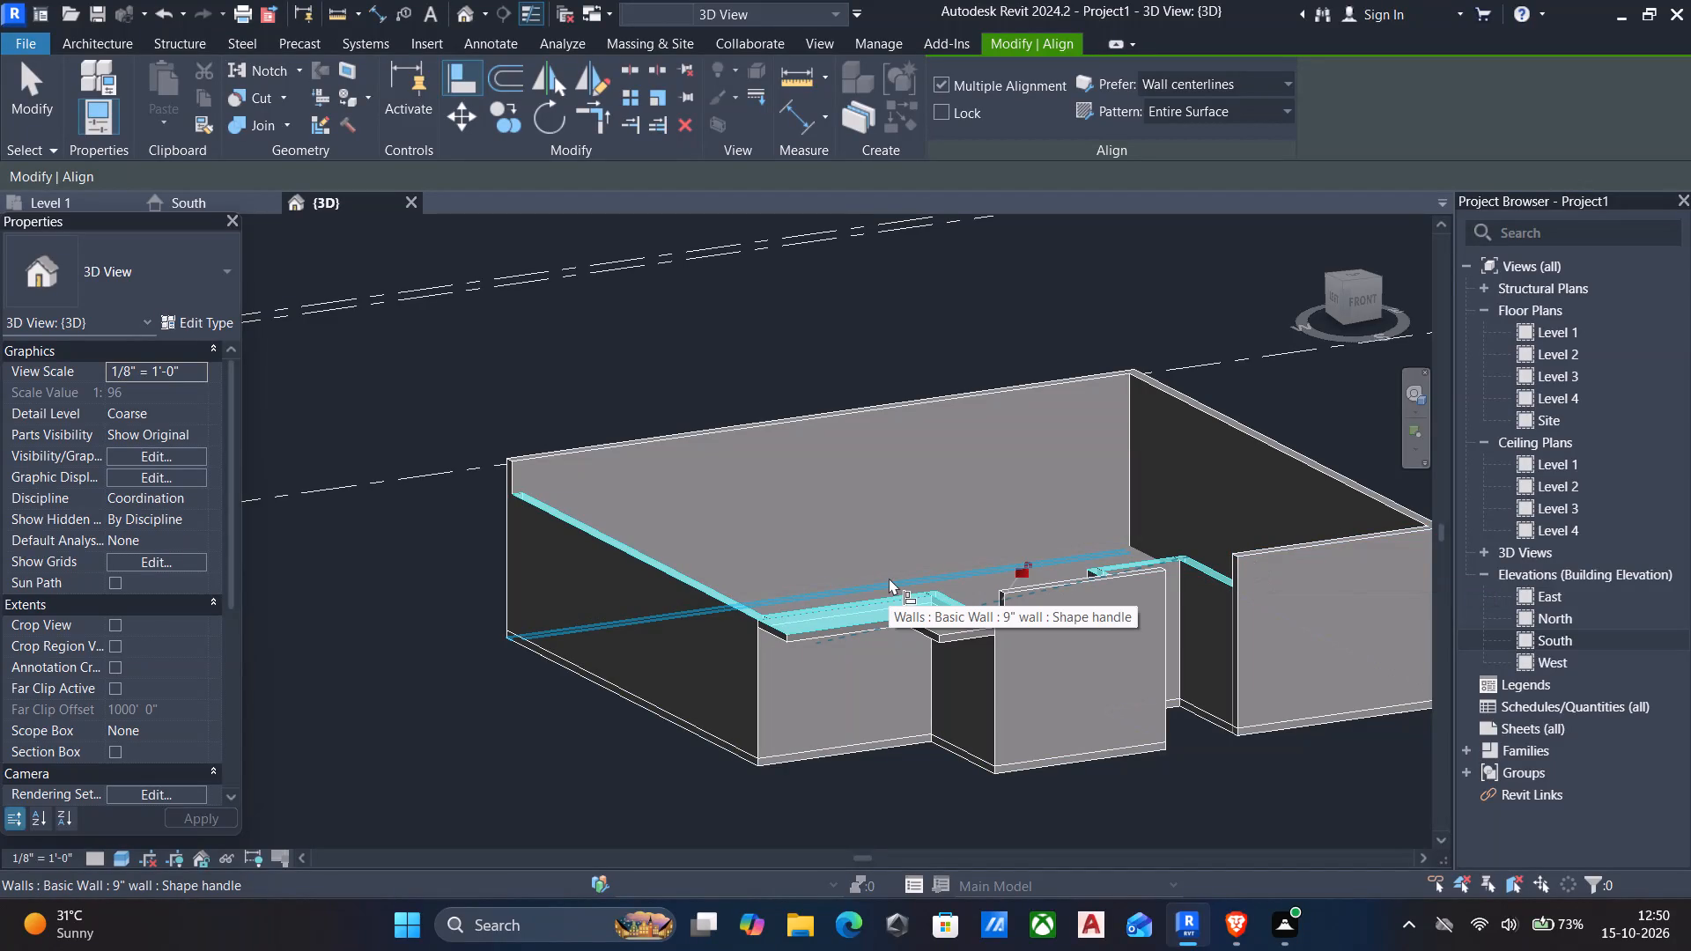
{"action": "key", "text": "Escape"}
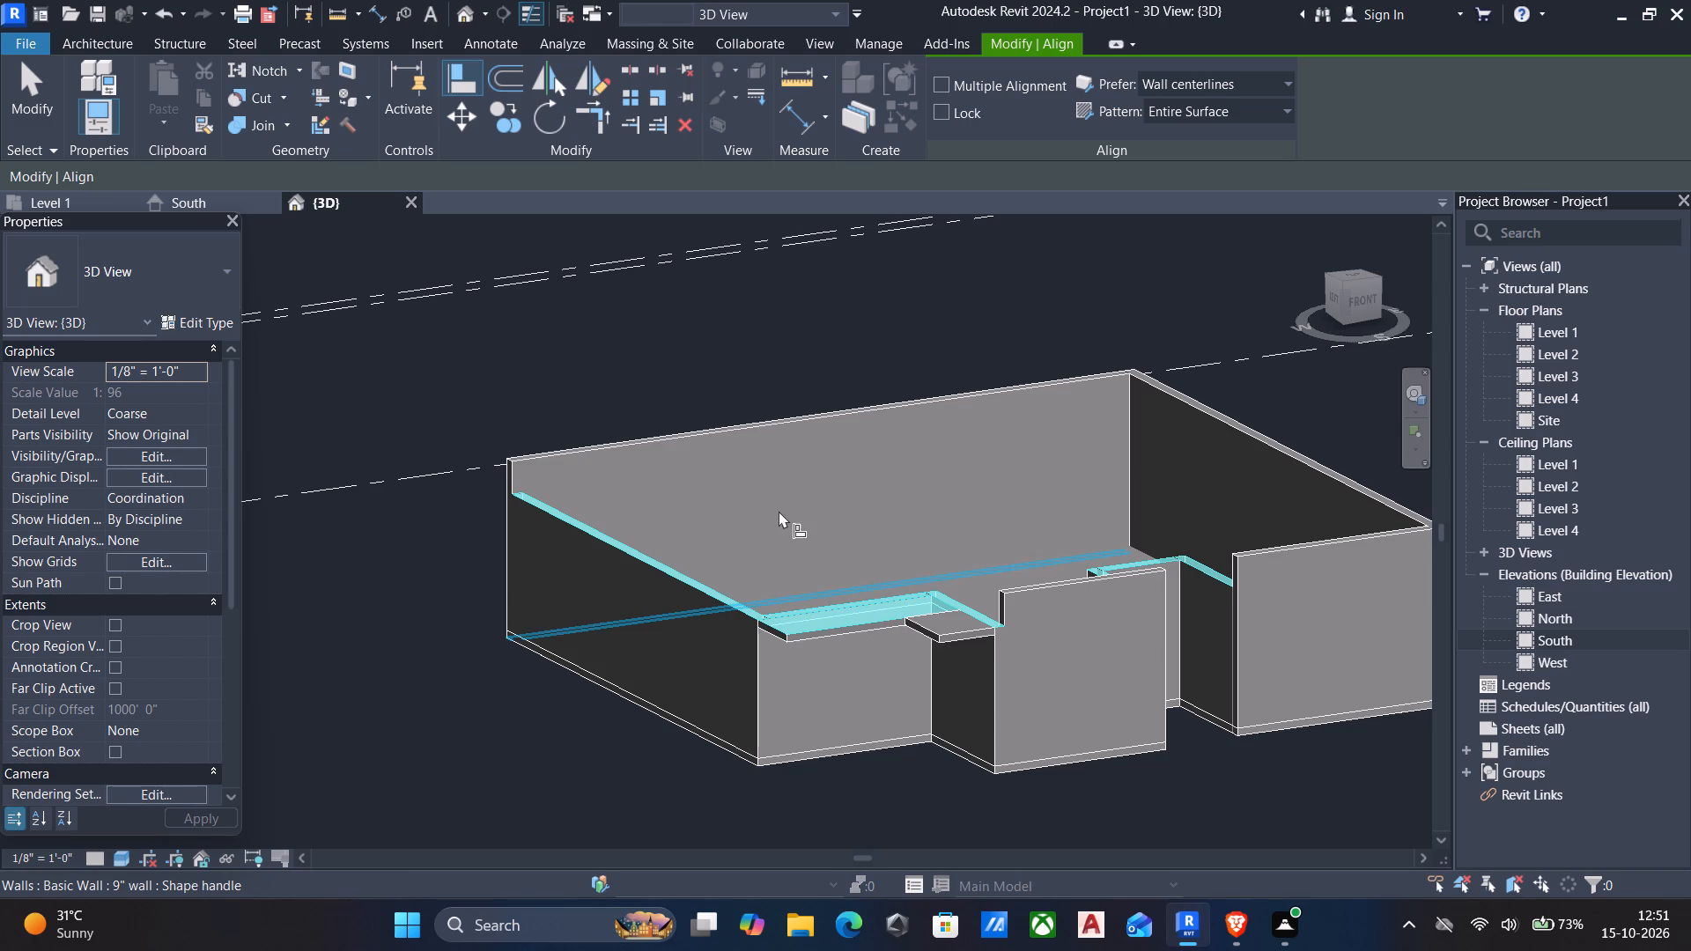
{"action": "key", "text": "Escape"}
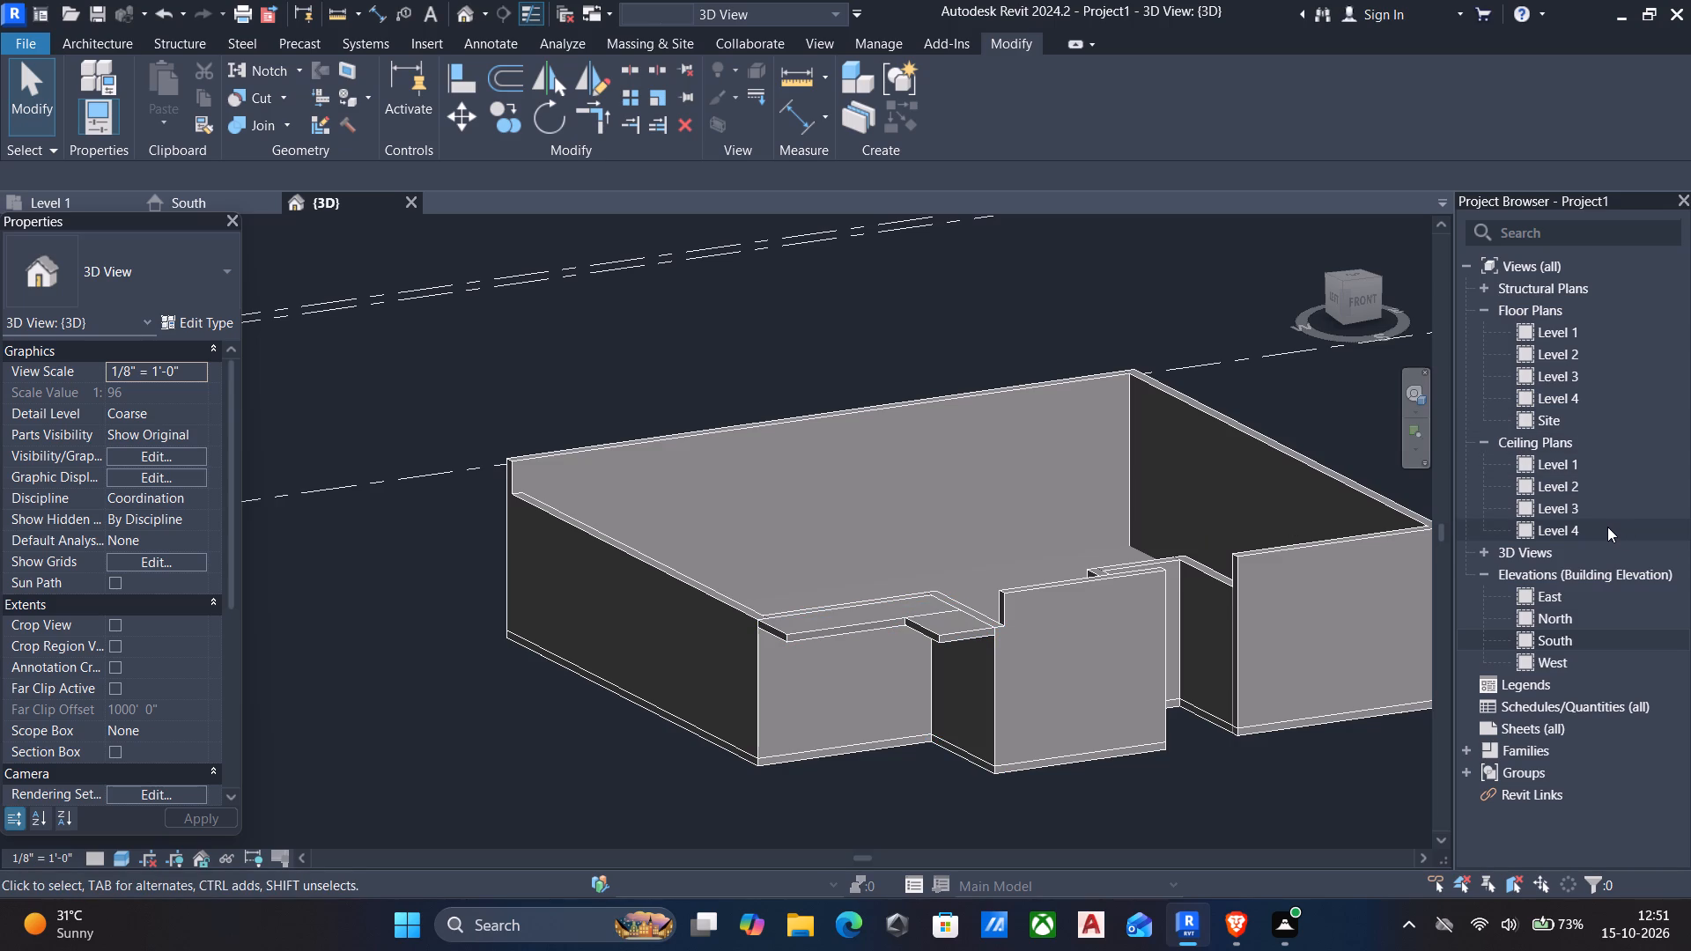
Examine the ledge, its projecting slab and the surrounding wall tops in the south elevation and the 3D view.
{"action": "double_click", "coordinate": [1593, 638]}
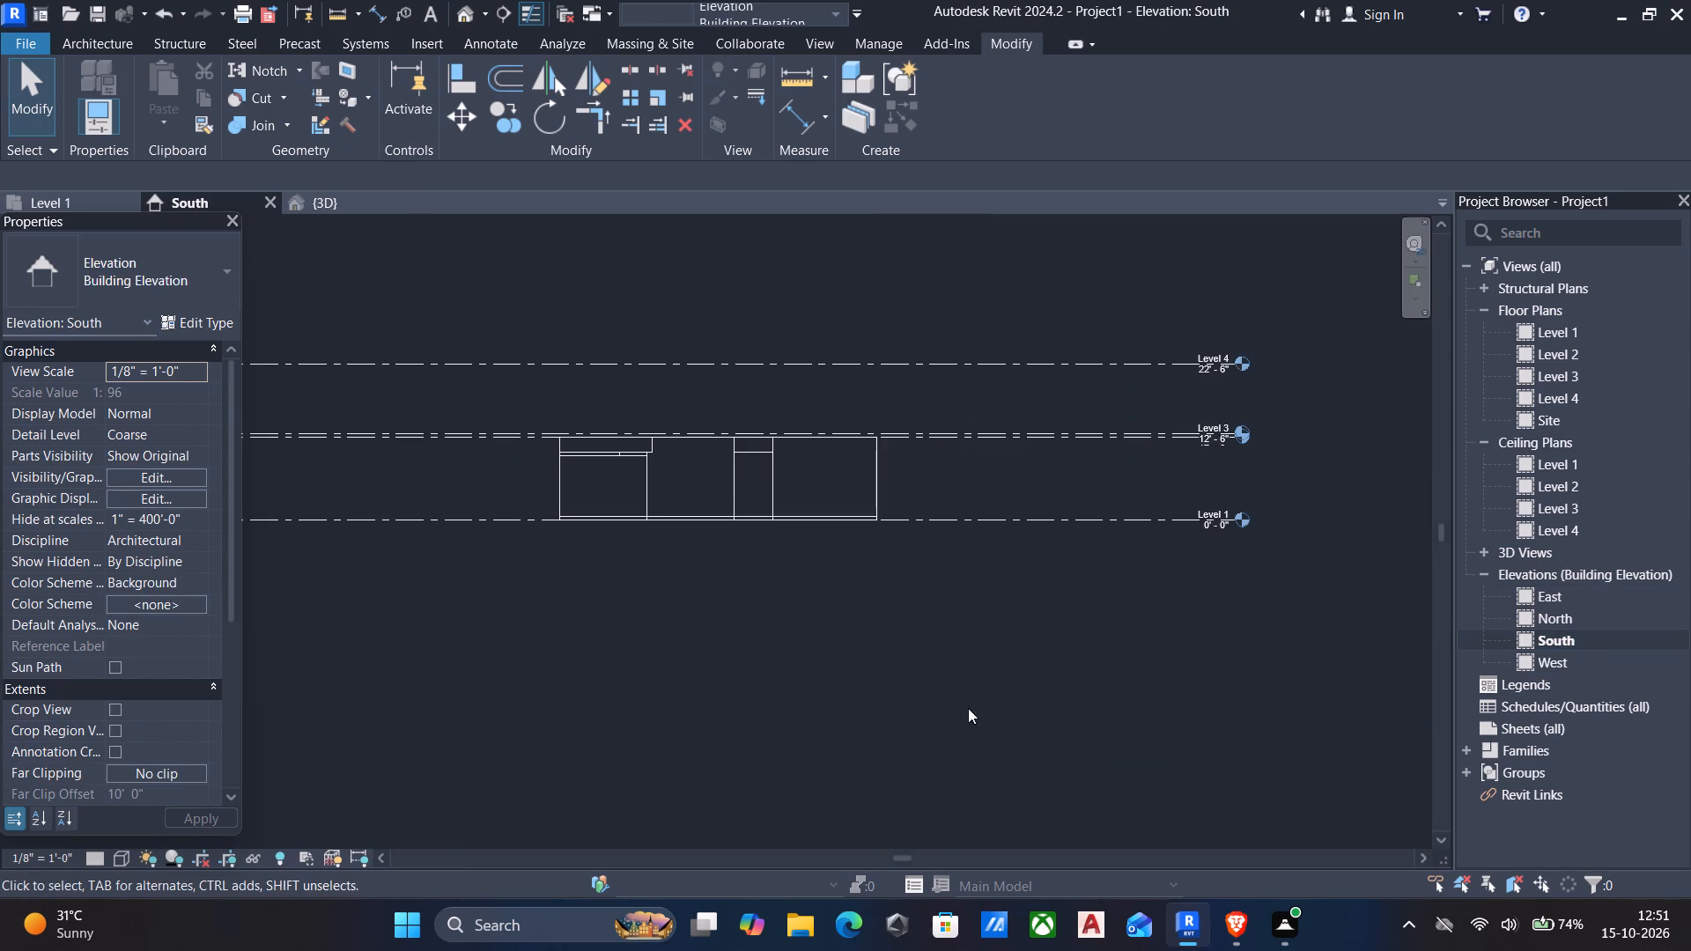
{"action": "scroll", "coordinate": [599, 456], "scroll_direction": "up", "scroll_amount": 4}
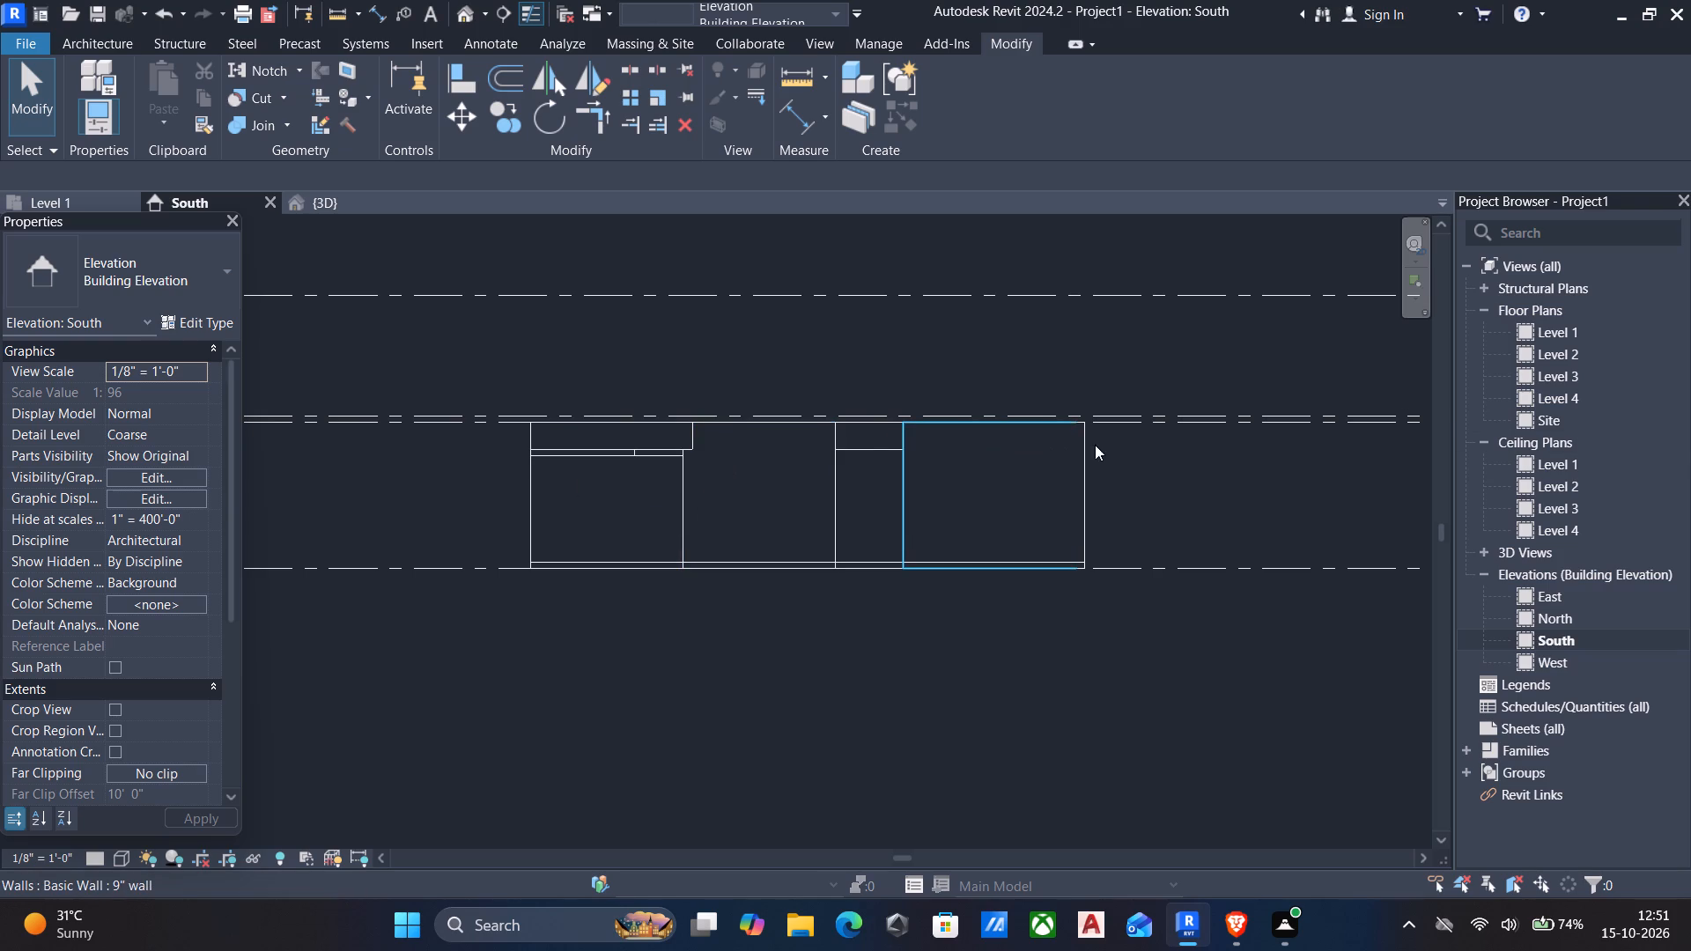
{"action": "scroll", "coordinate": [1097, 461], "scroll_direction": "down", "scroll_amount": 2}
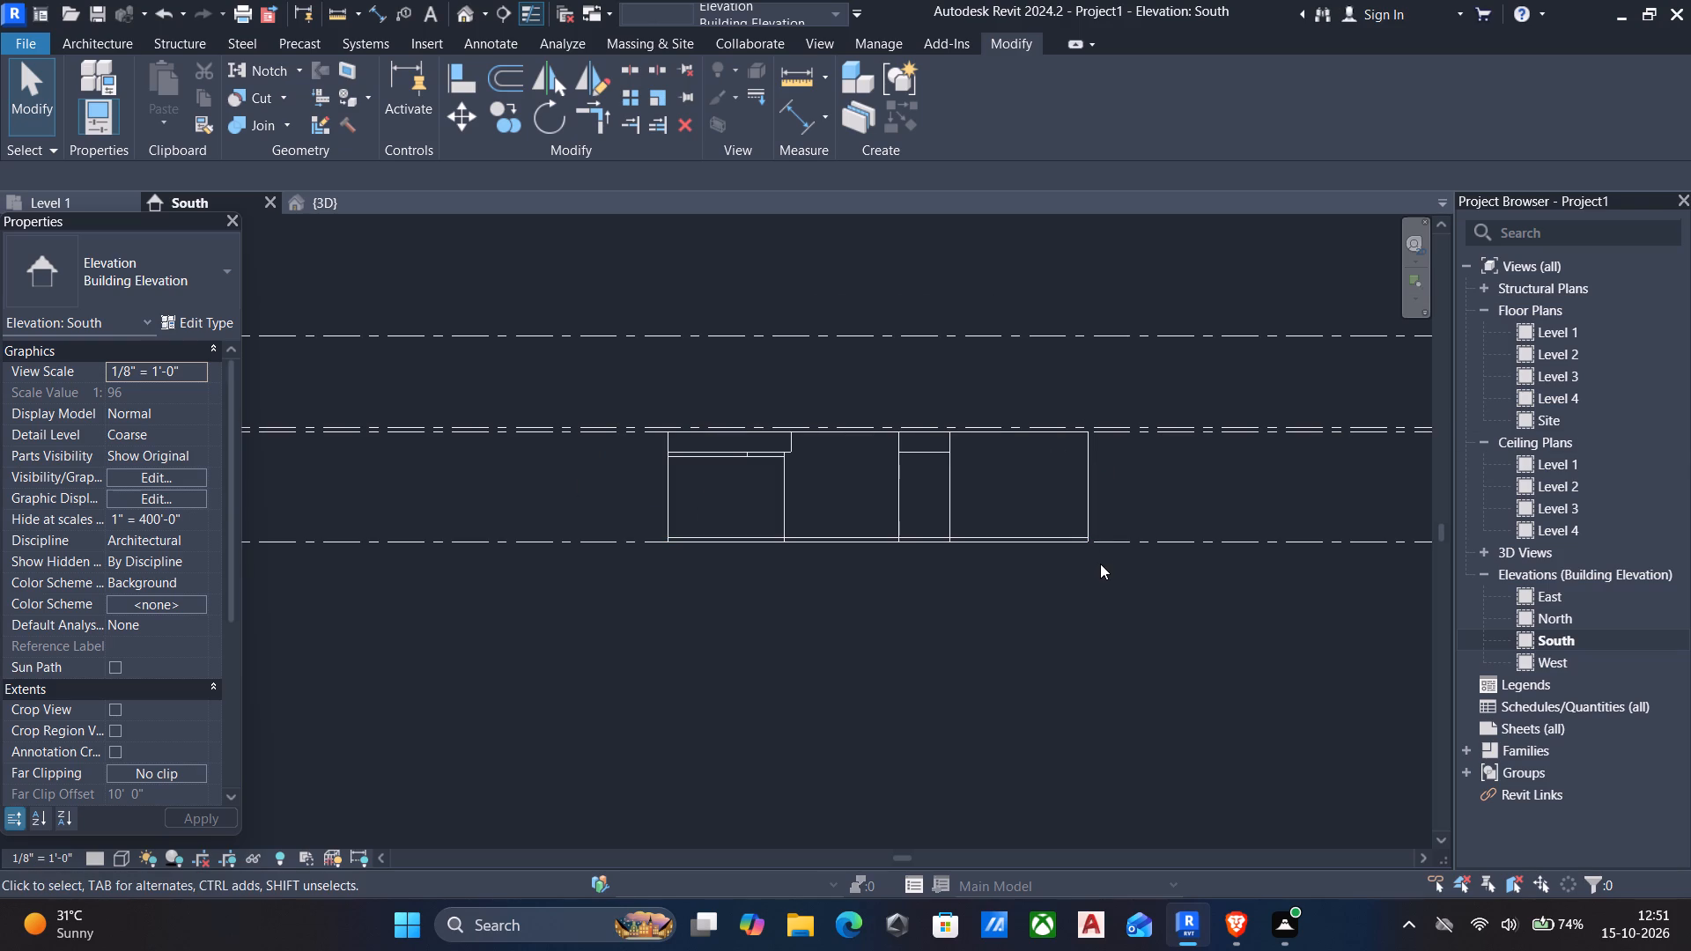
{"action": "middle_click", "coordinate": [1100, 564], "text": "shift"}
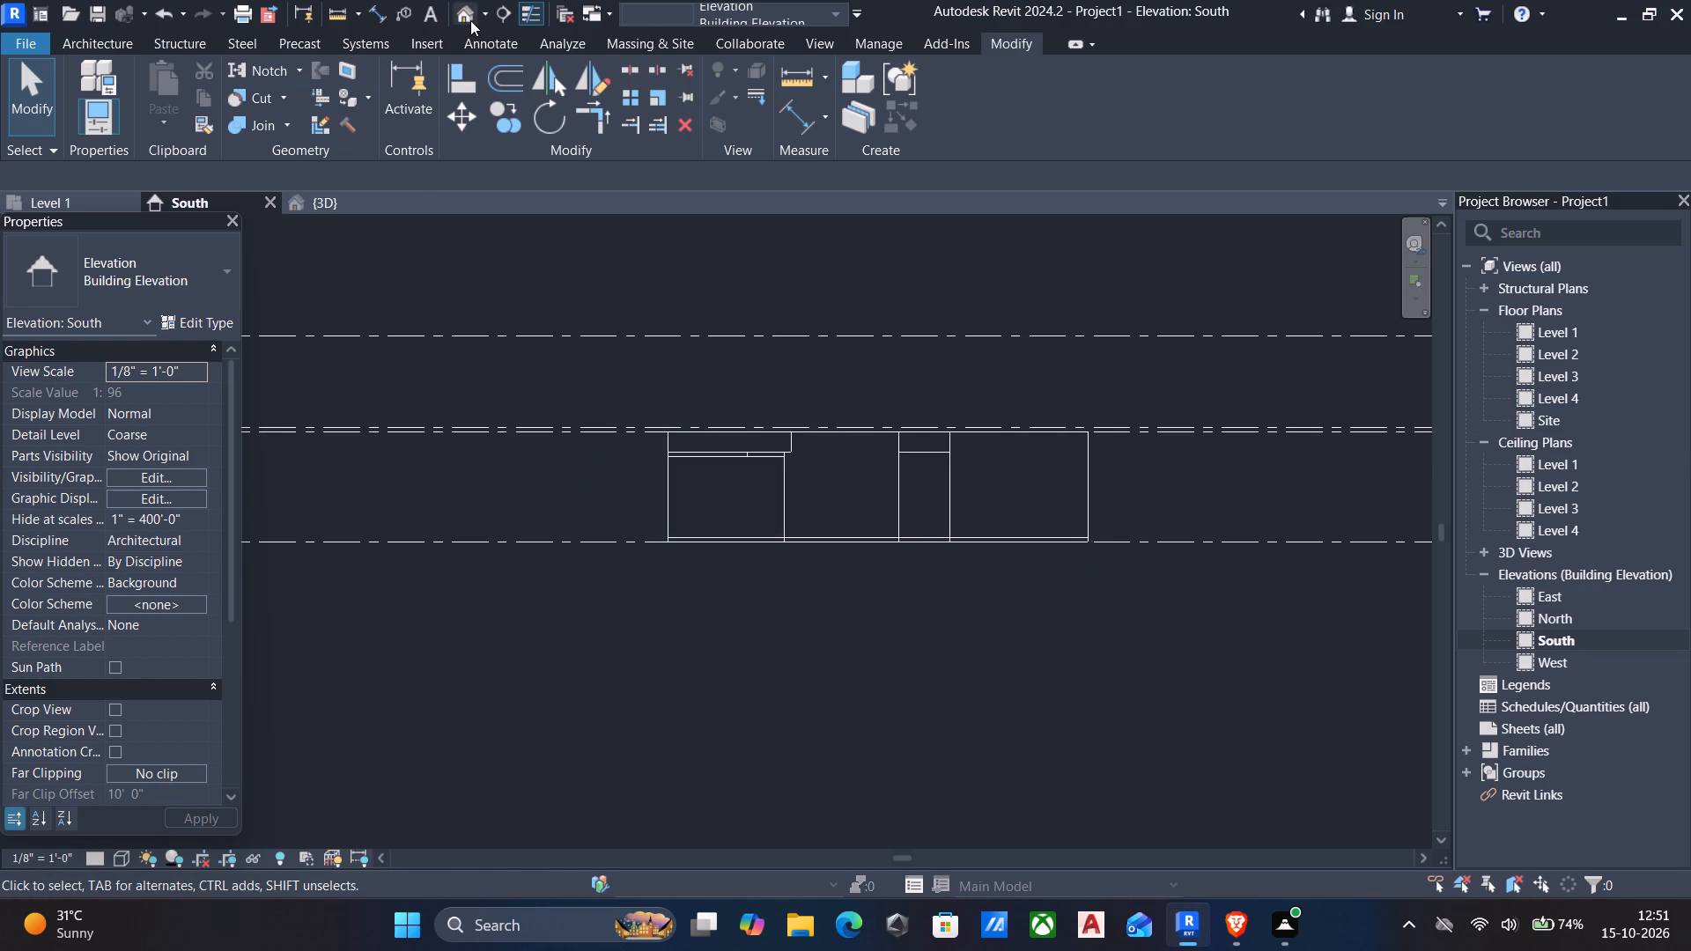
{"action": "left_click", "coordinate": [470, 20]}
{"action": "middle_click_drag", "start_coordinate": [879, 450], "coordinate": [765, 459], "text": "shift"}
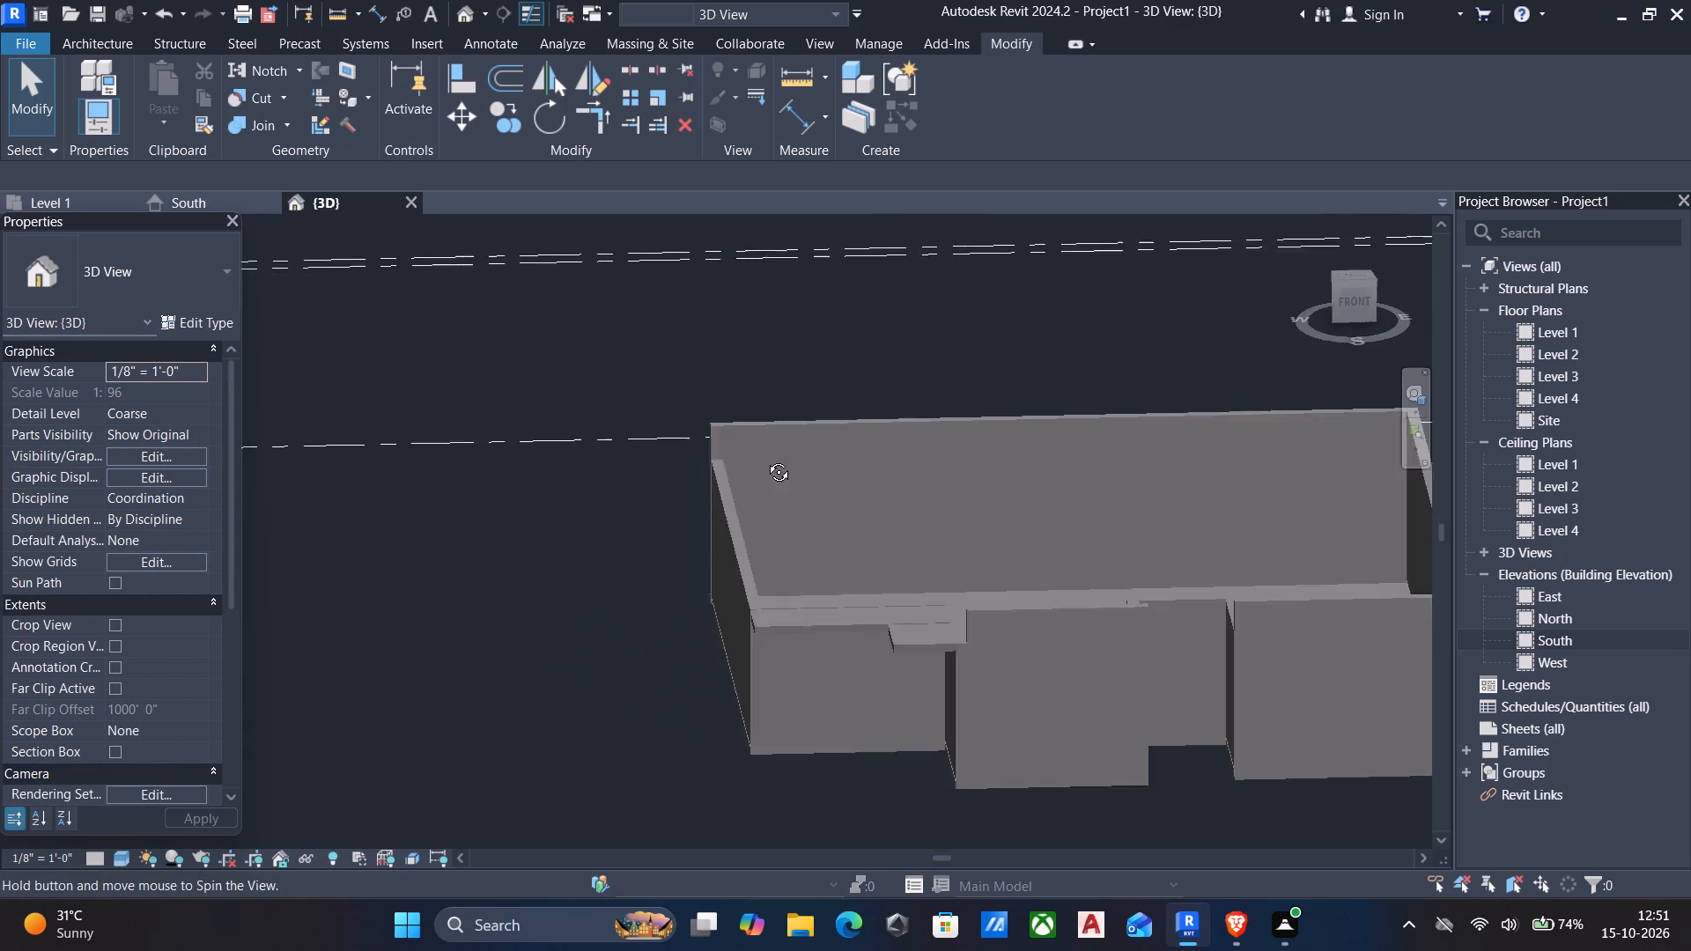
{"action": "middle_click_drag", "start_coordinate": [765, 459], "coordinate": [926, 409], "text": "shift"}
{"action": "scroll", "coordinate": [926, 409], "scroll_direction": "down", "scroll_amount": 1, "text": "shift"}
{"action": "middle_click_drag", "start_coordinate": [922, 407], "coordinate": [881, 353]}
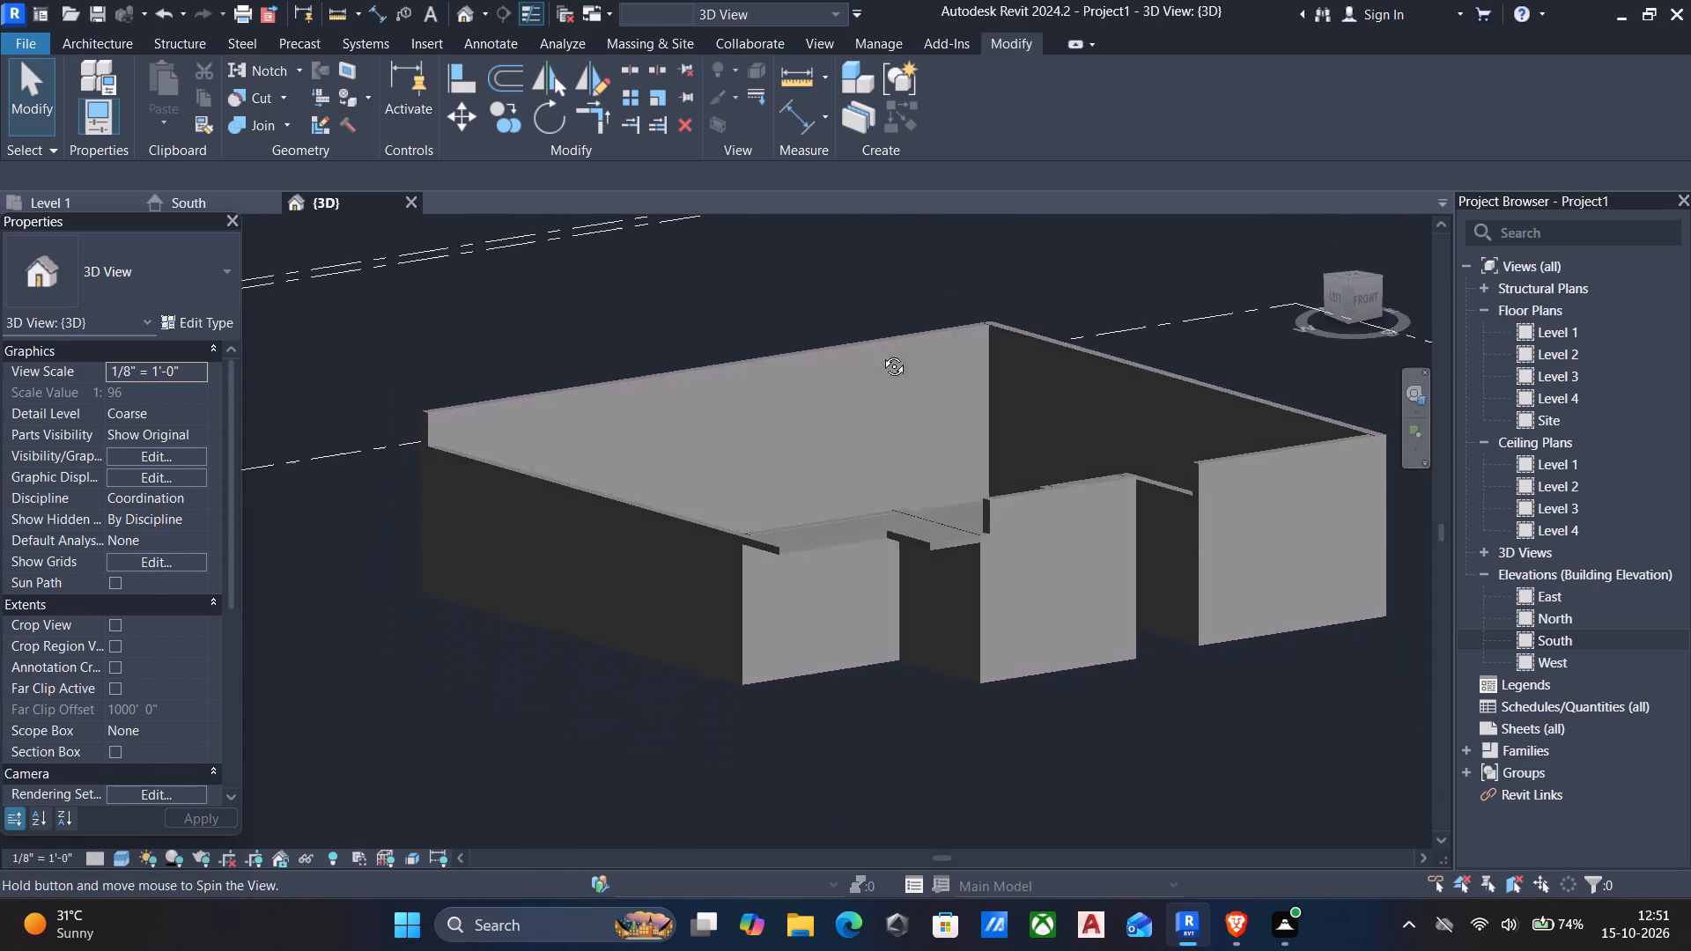
{"action": "middle_click_drag", "start_coordinate": [881, 353], "coordinate": [985, 431]}
{"action": "middle_click_drag", "start_coordinate": [996, 447], "coordinate": [906, 461]}
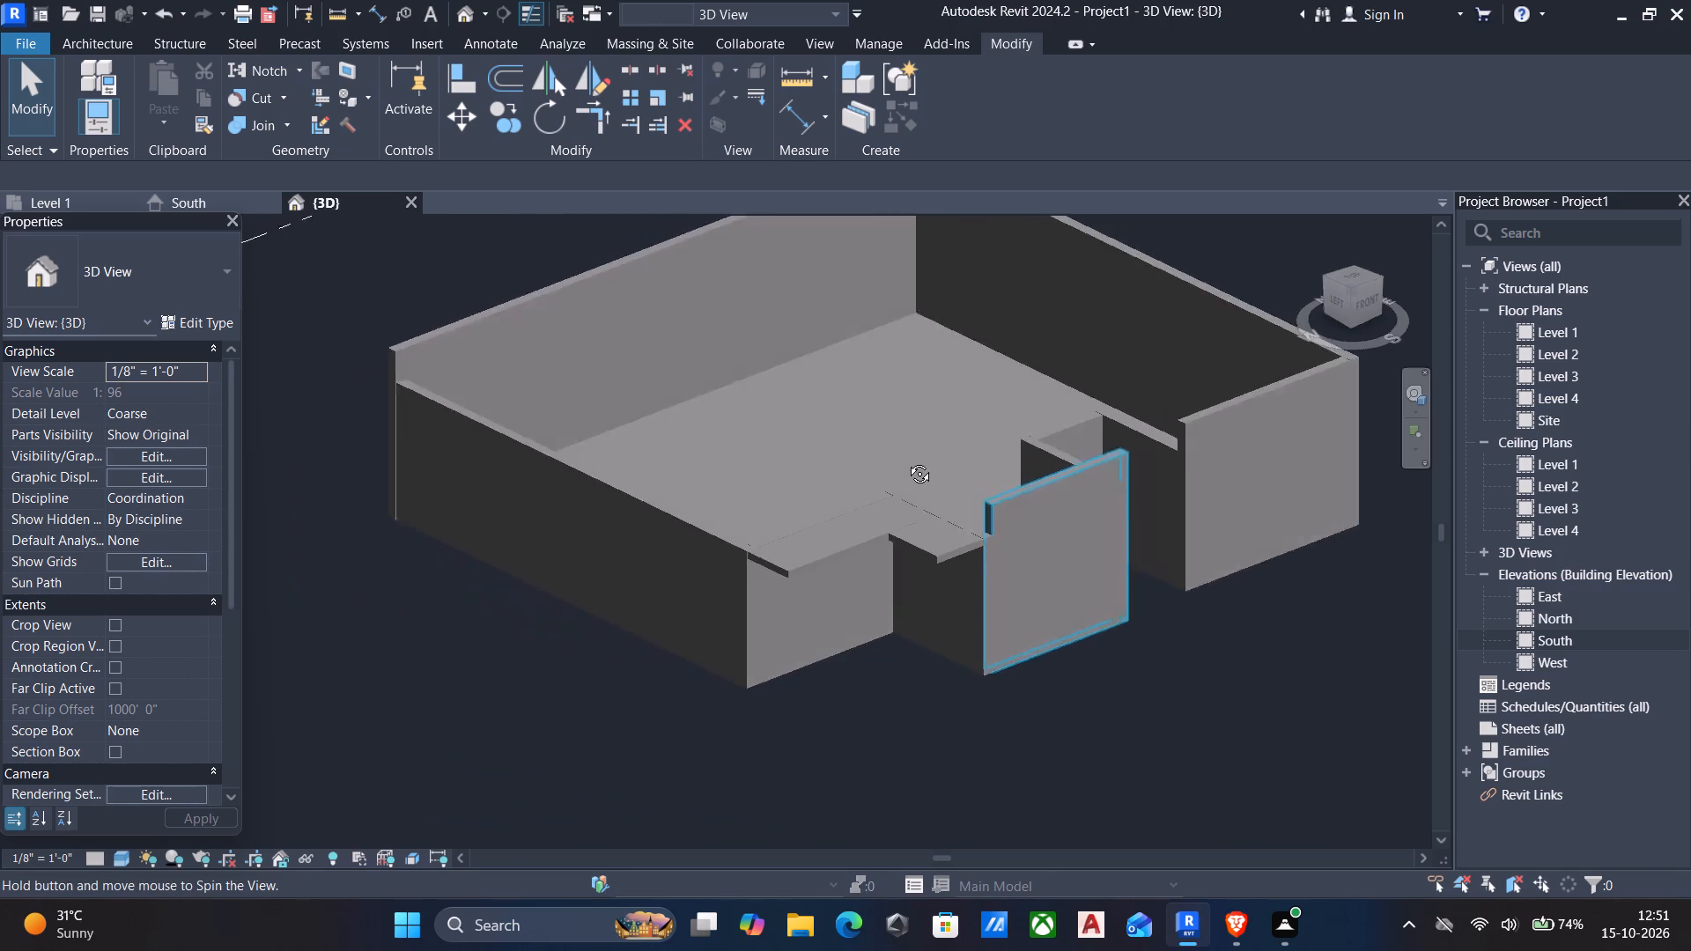
{"action": "middle_click_drag", "start_coordinate": [906, 461], "coordinate": [892, 469]}
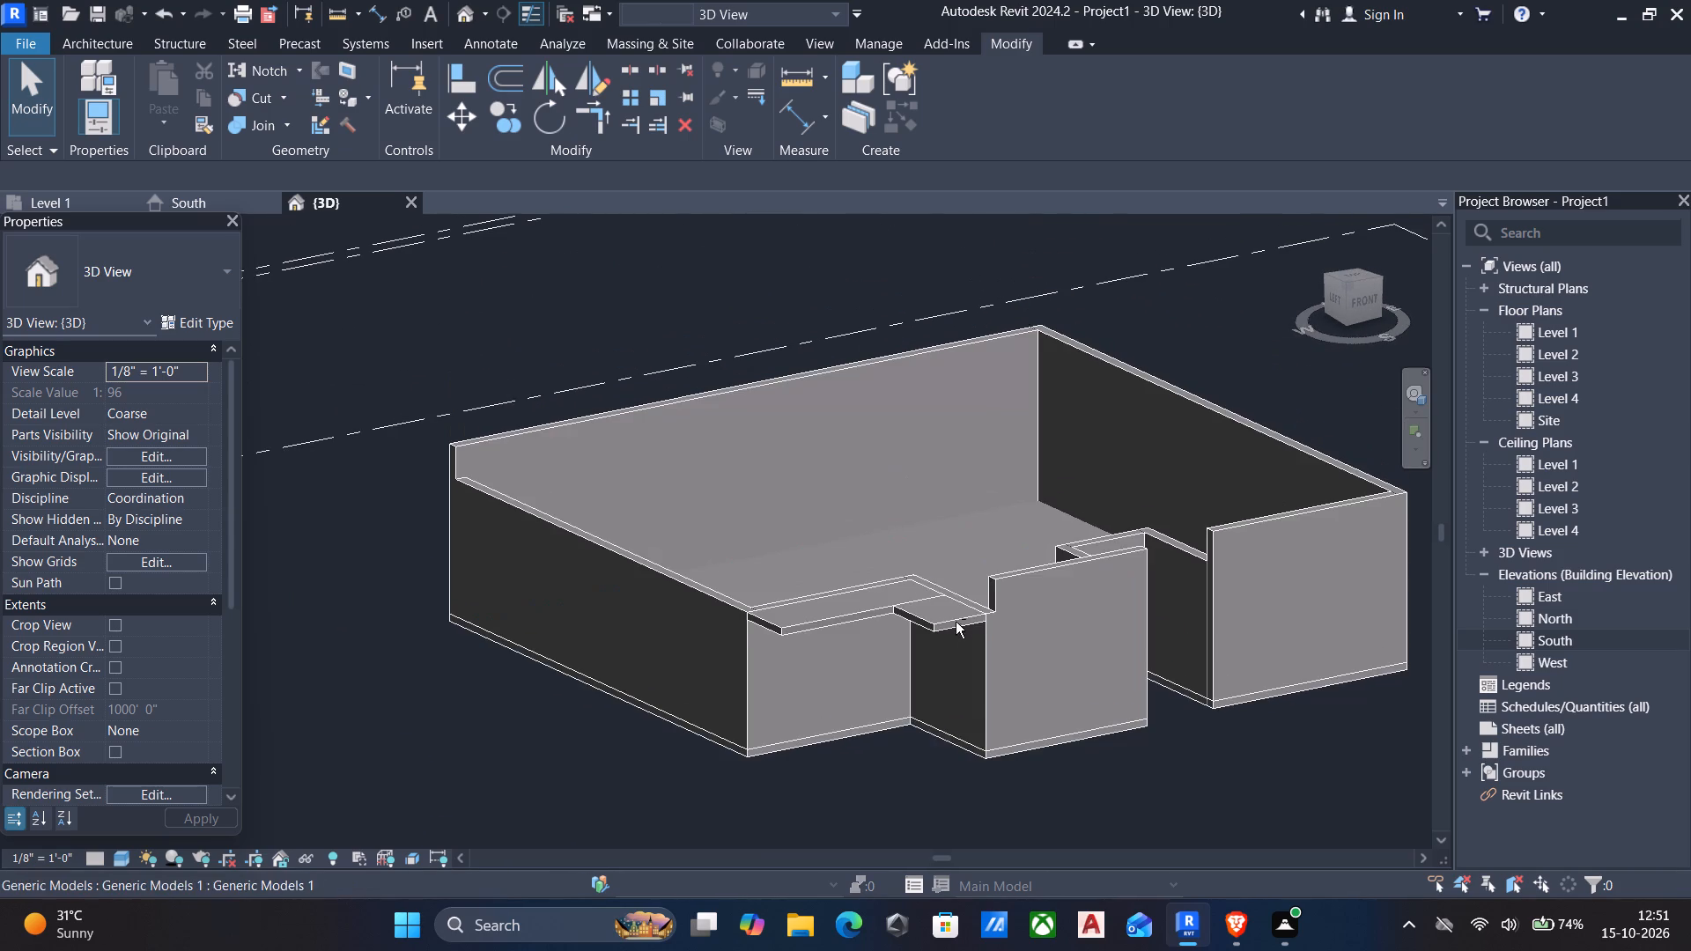
{"action": "middle_click_drag", "start_coordinate": [956, 622], "coordinate": [971, 697], "text": "shift"}
{"action": "scroll", "coordinate": [979, 564], "scroll_direction": "up", "scroll_amount": 1}
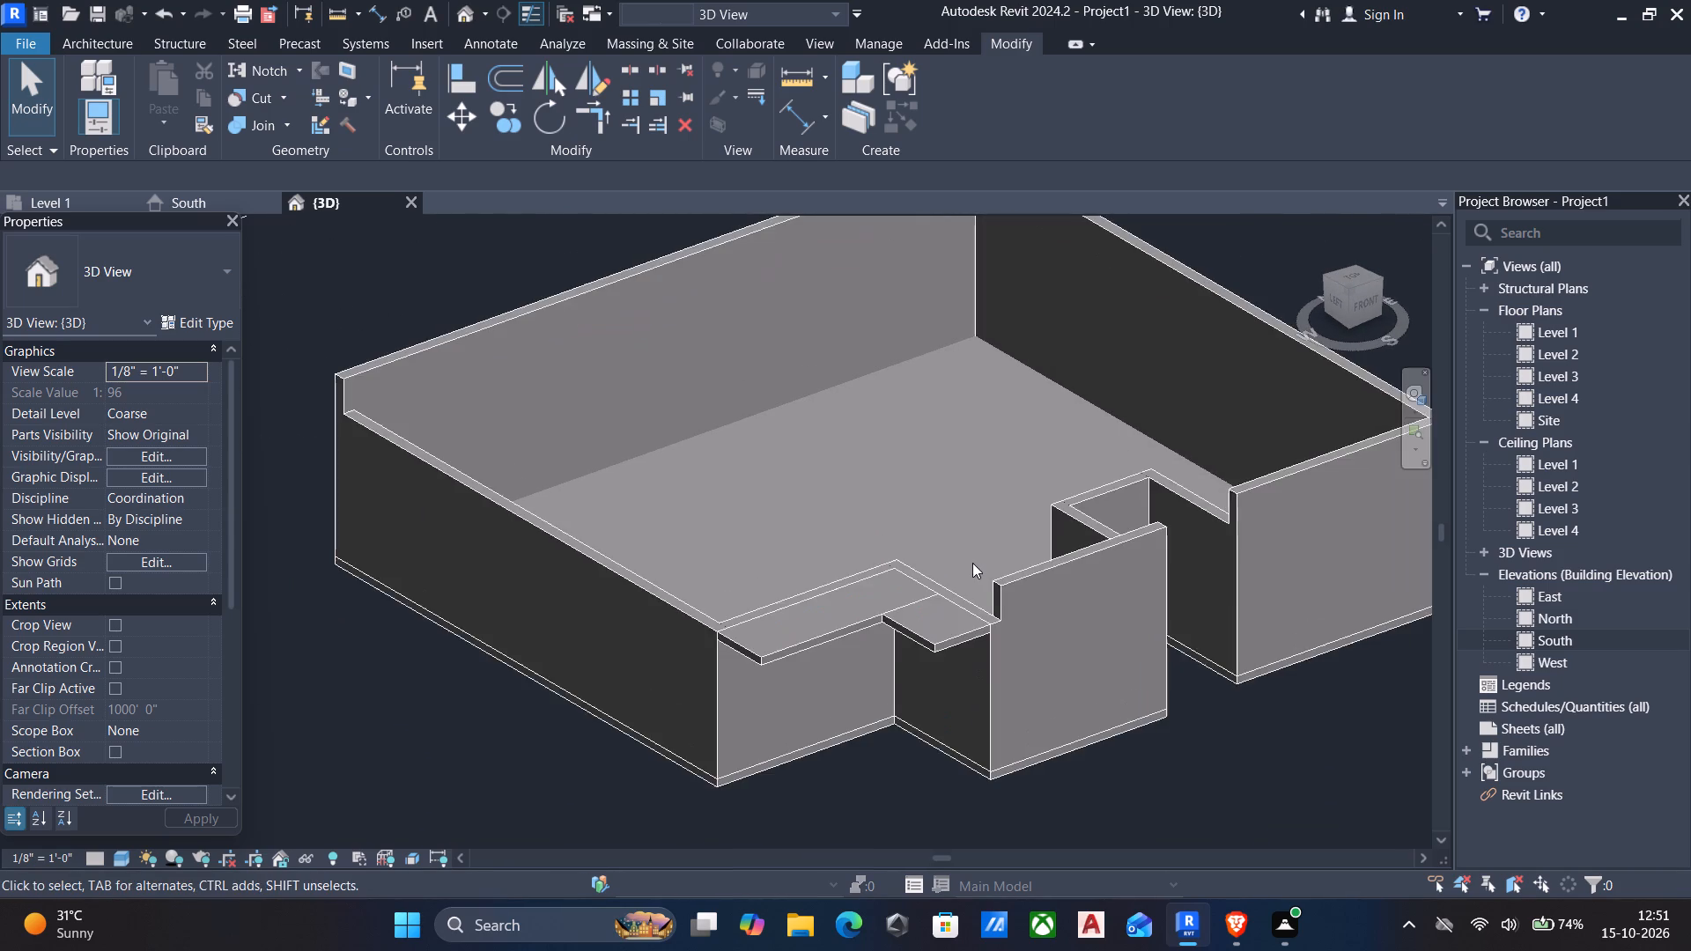
{"action": "scroll", "coordinate": [973, 573], "scroll_direction": "down", "scroll_amount": 6}
{"action": "middle_click_drag", "start_coordinate": [973, 580], "coordinate": [970, 490]}
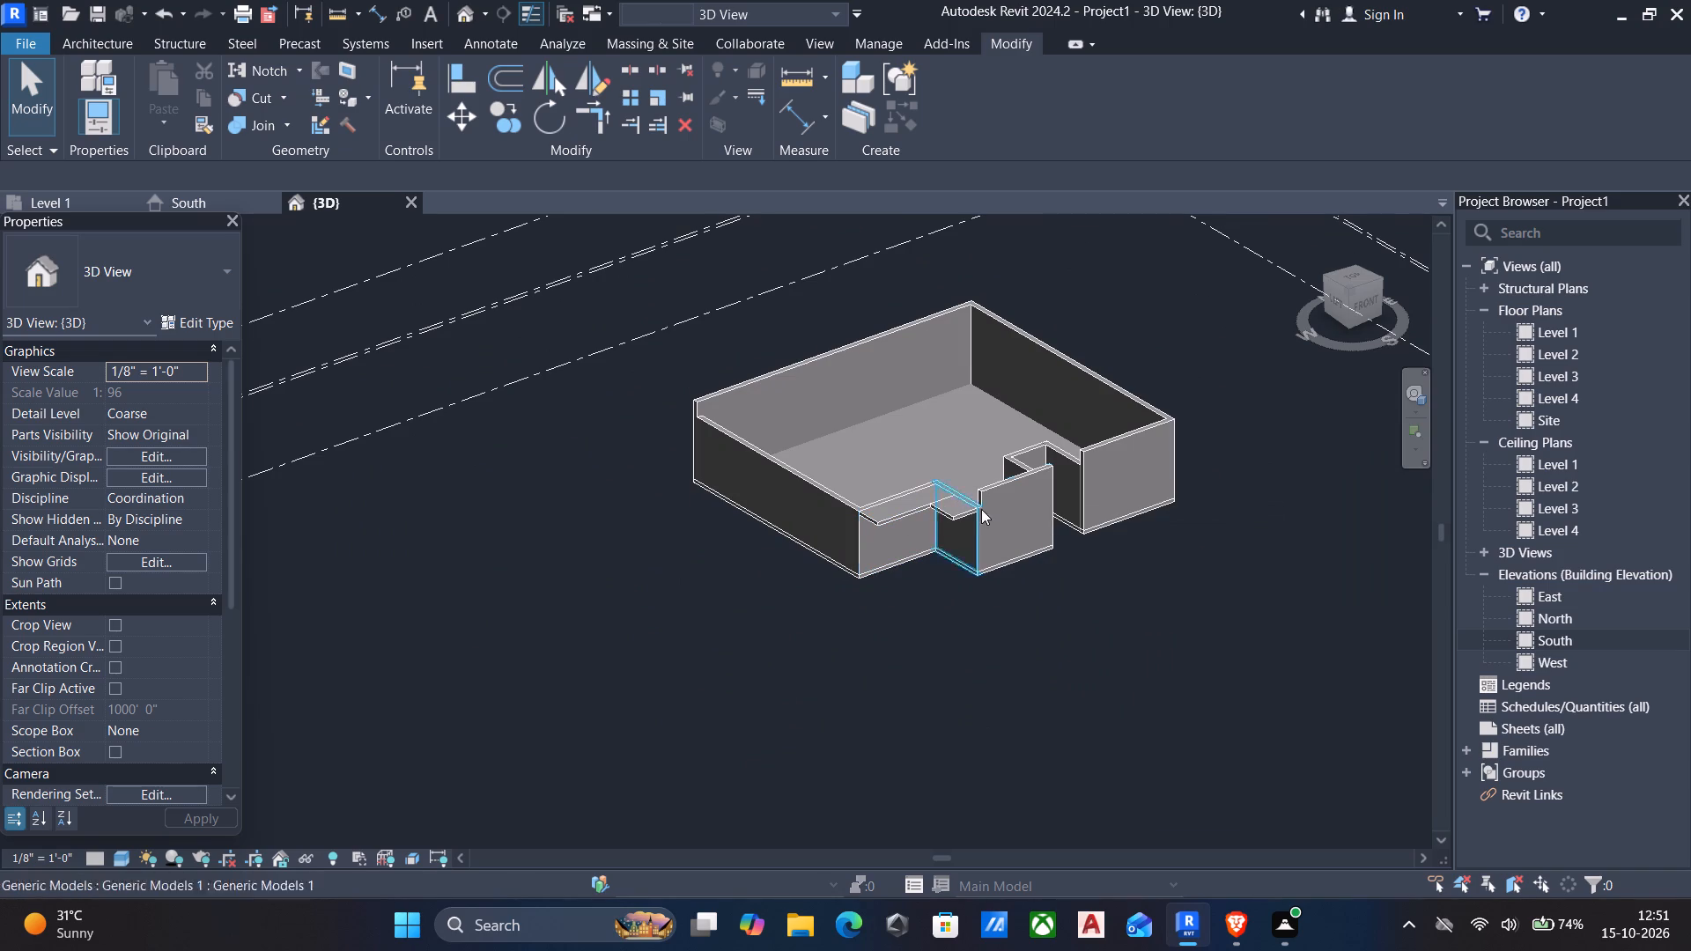
Compare the Level 1, Level 2 and Level 3 floor plans with the level lines in the south elevation.
{"action": "left_click", "coordinate": [1574, 362]}
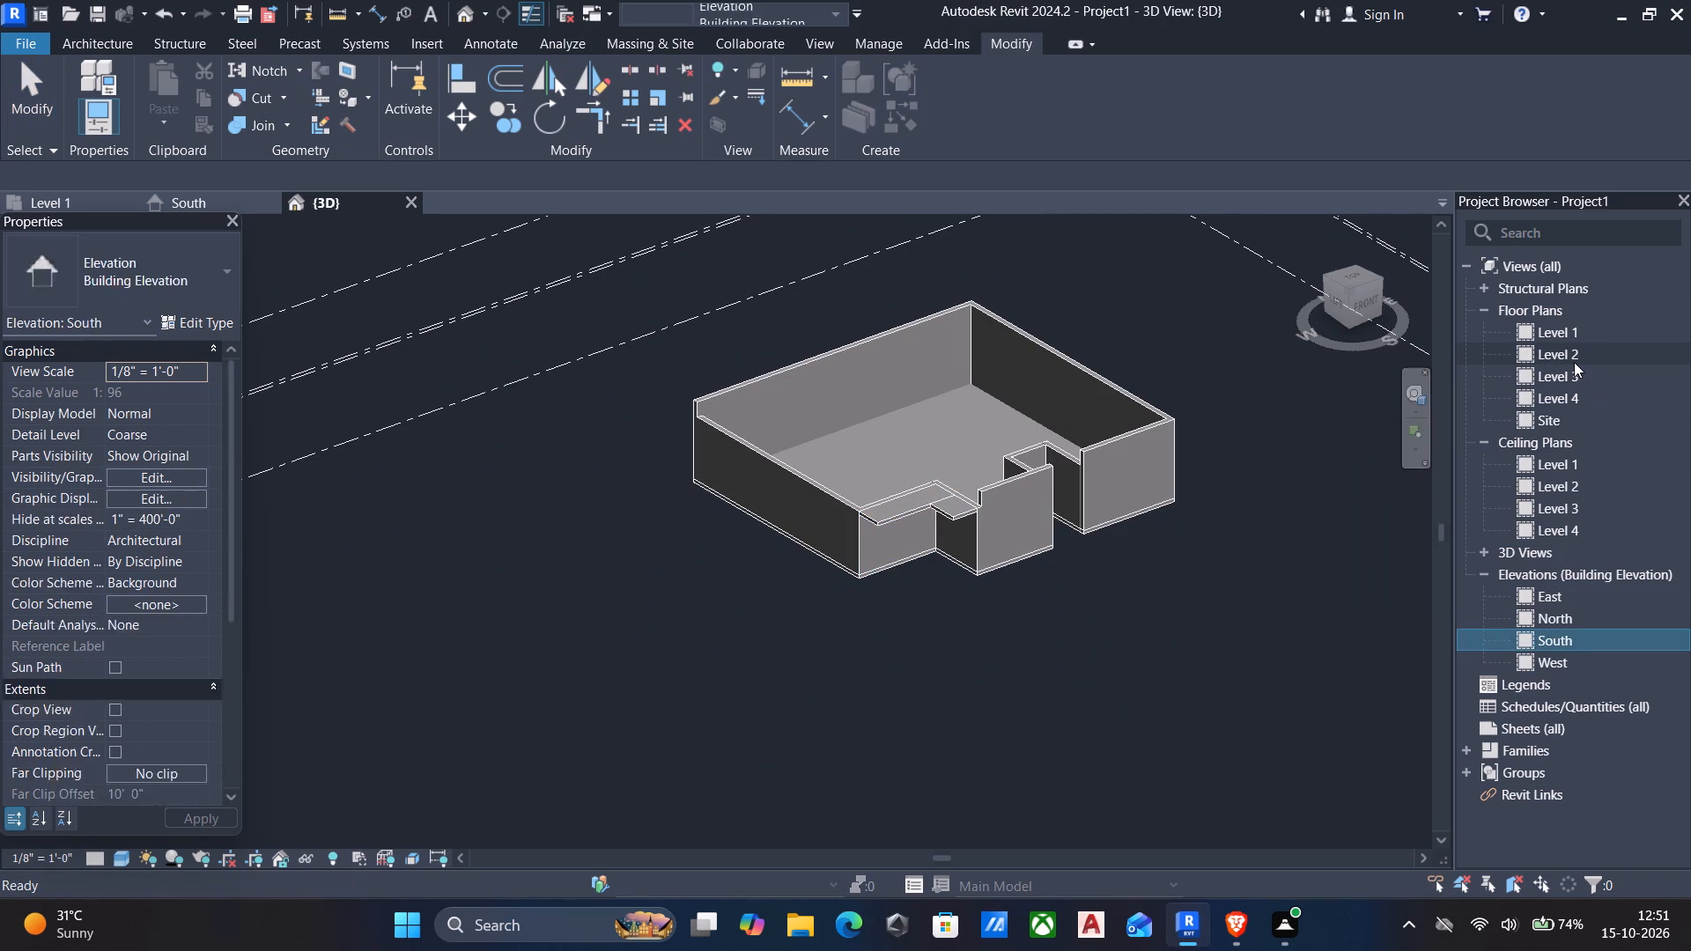
{"action": "double_click", "coordinate": [1574, 362]}
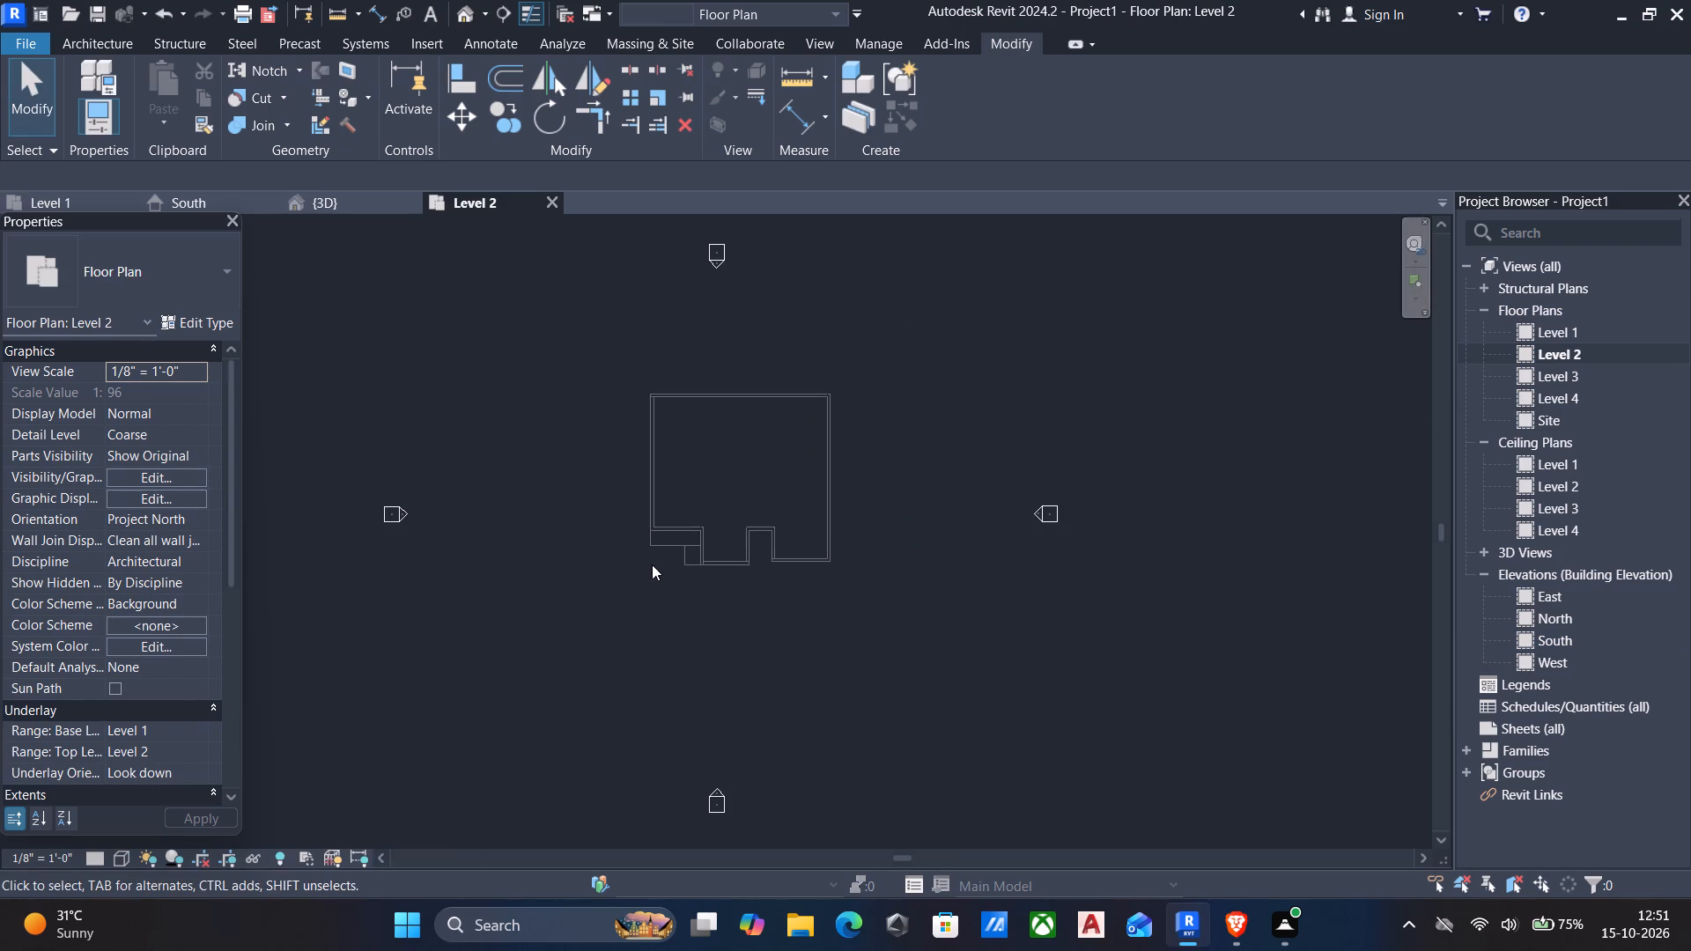
{"action": "double_click", "coordinate": [1558, 337]}
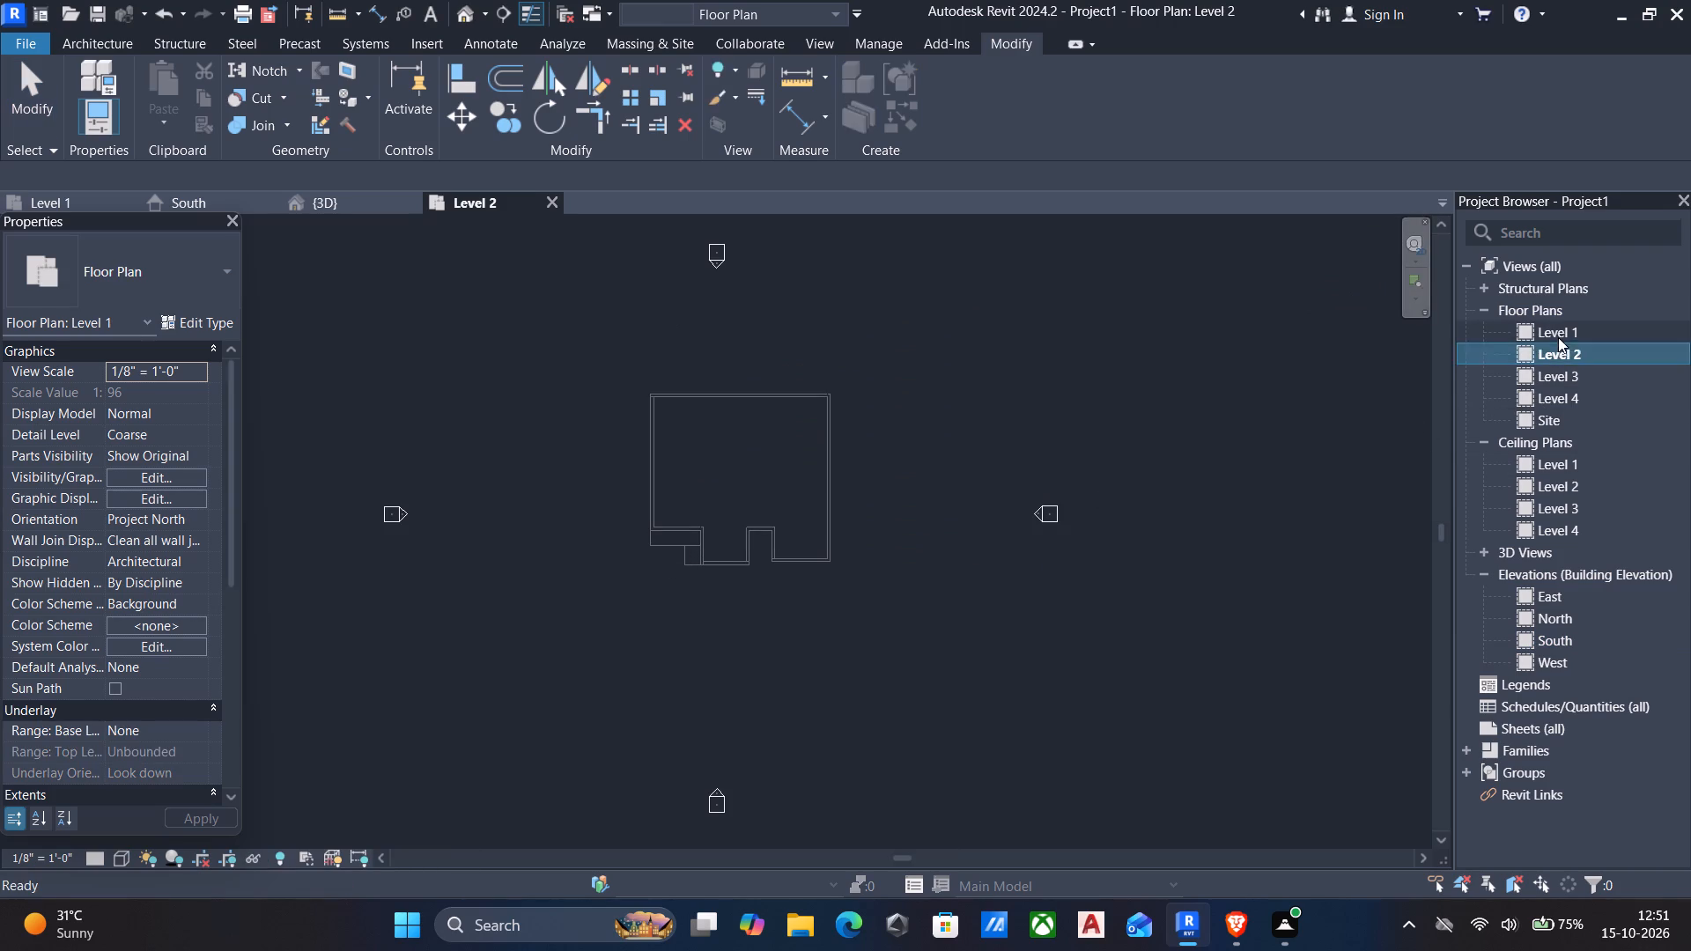
{"action": "double_click", "coordinate": [1599, 358]}
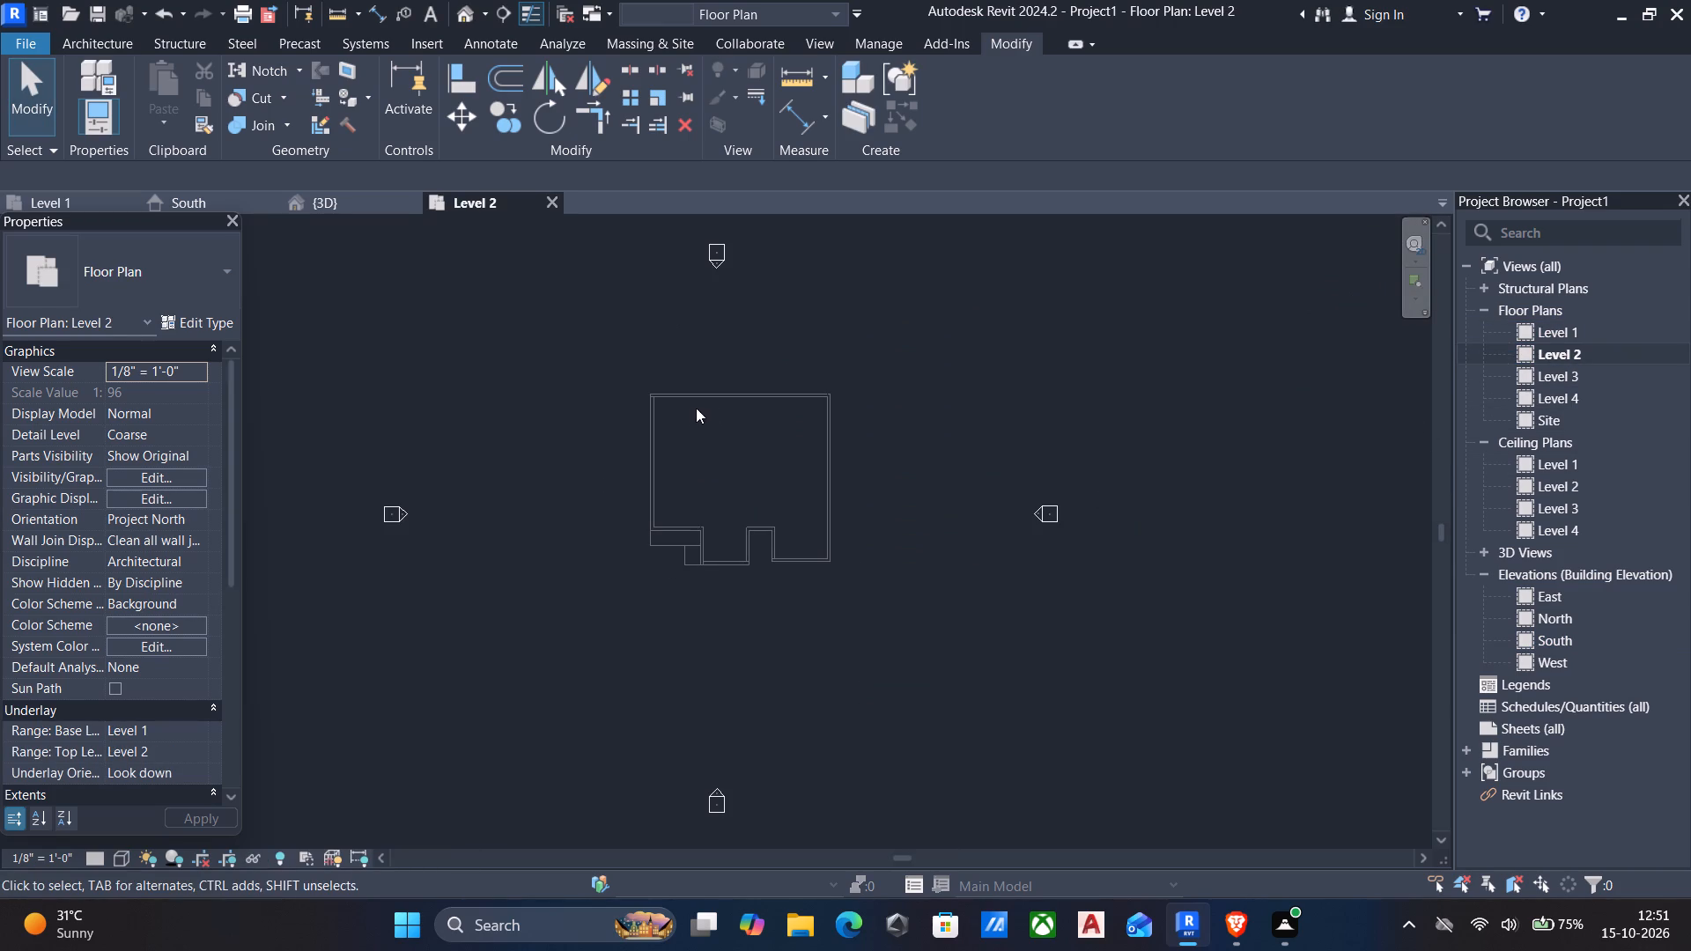
{"action": "double_click", "coordinate": [1558, 645]}
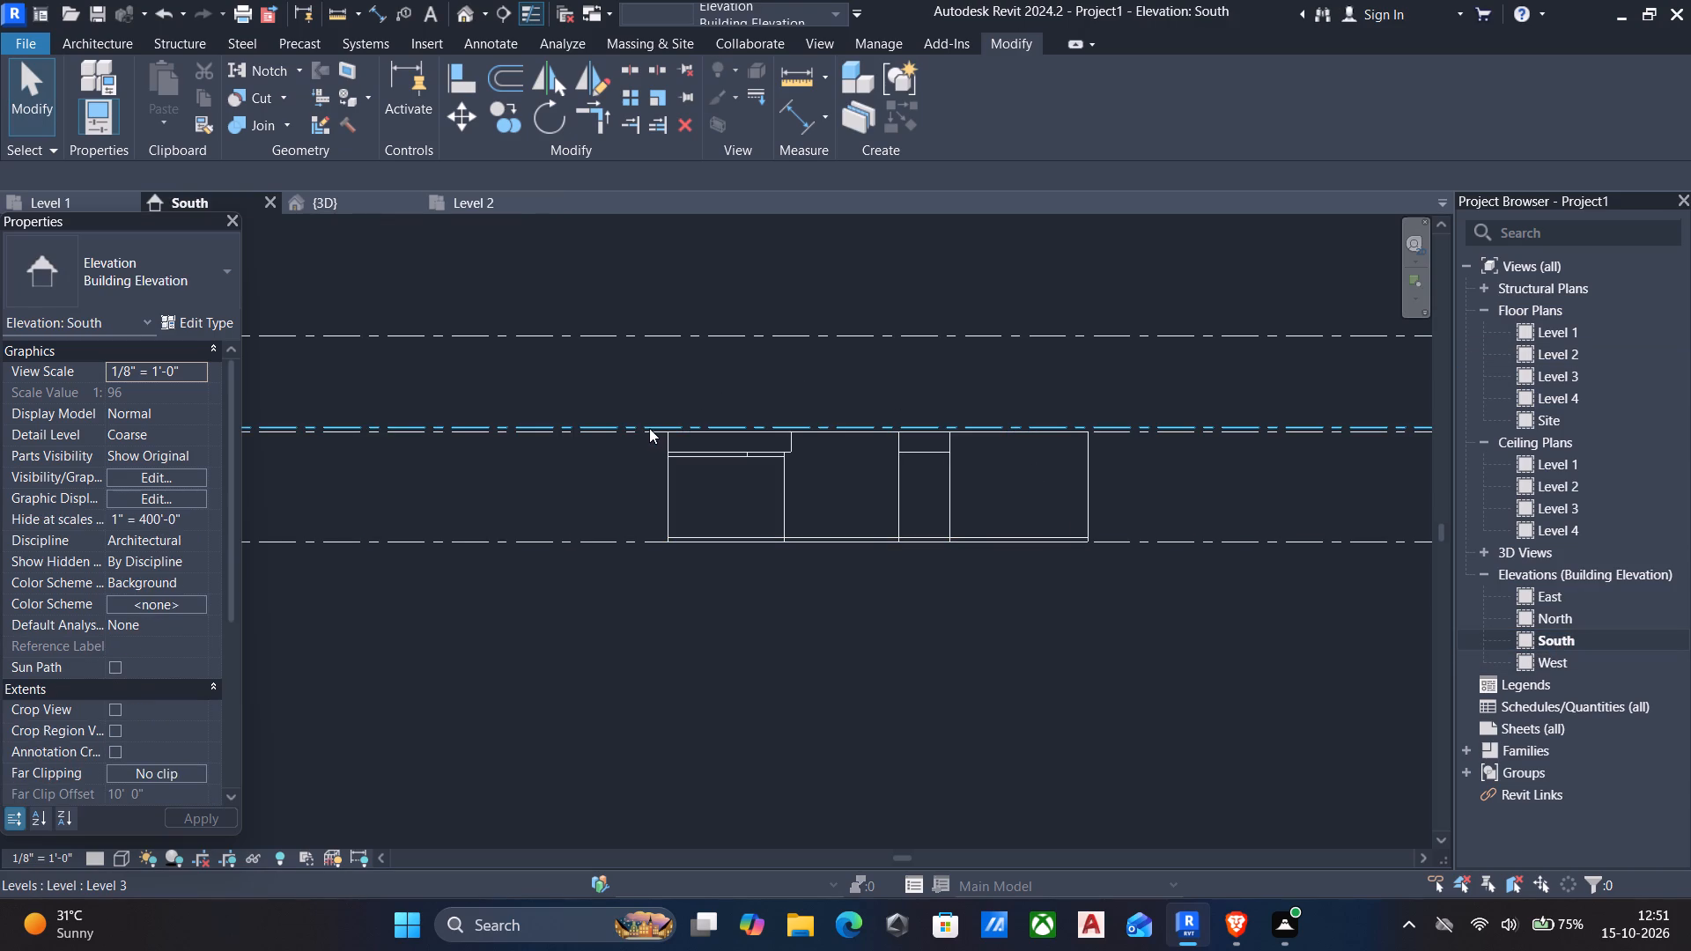
{"action": "left_click", "coordinate": [644, 424]}
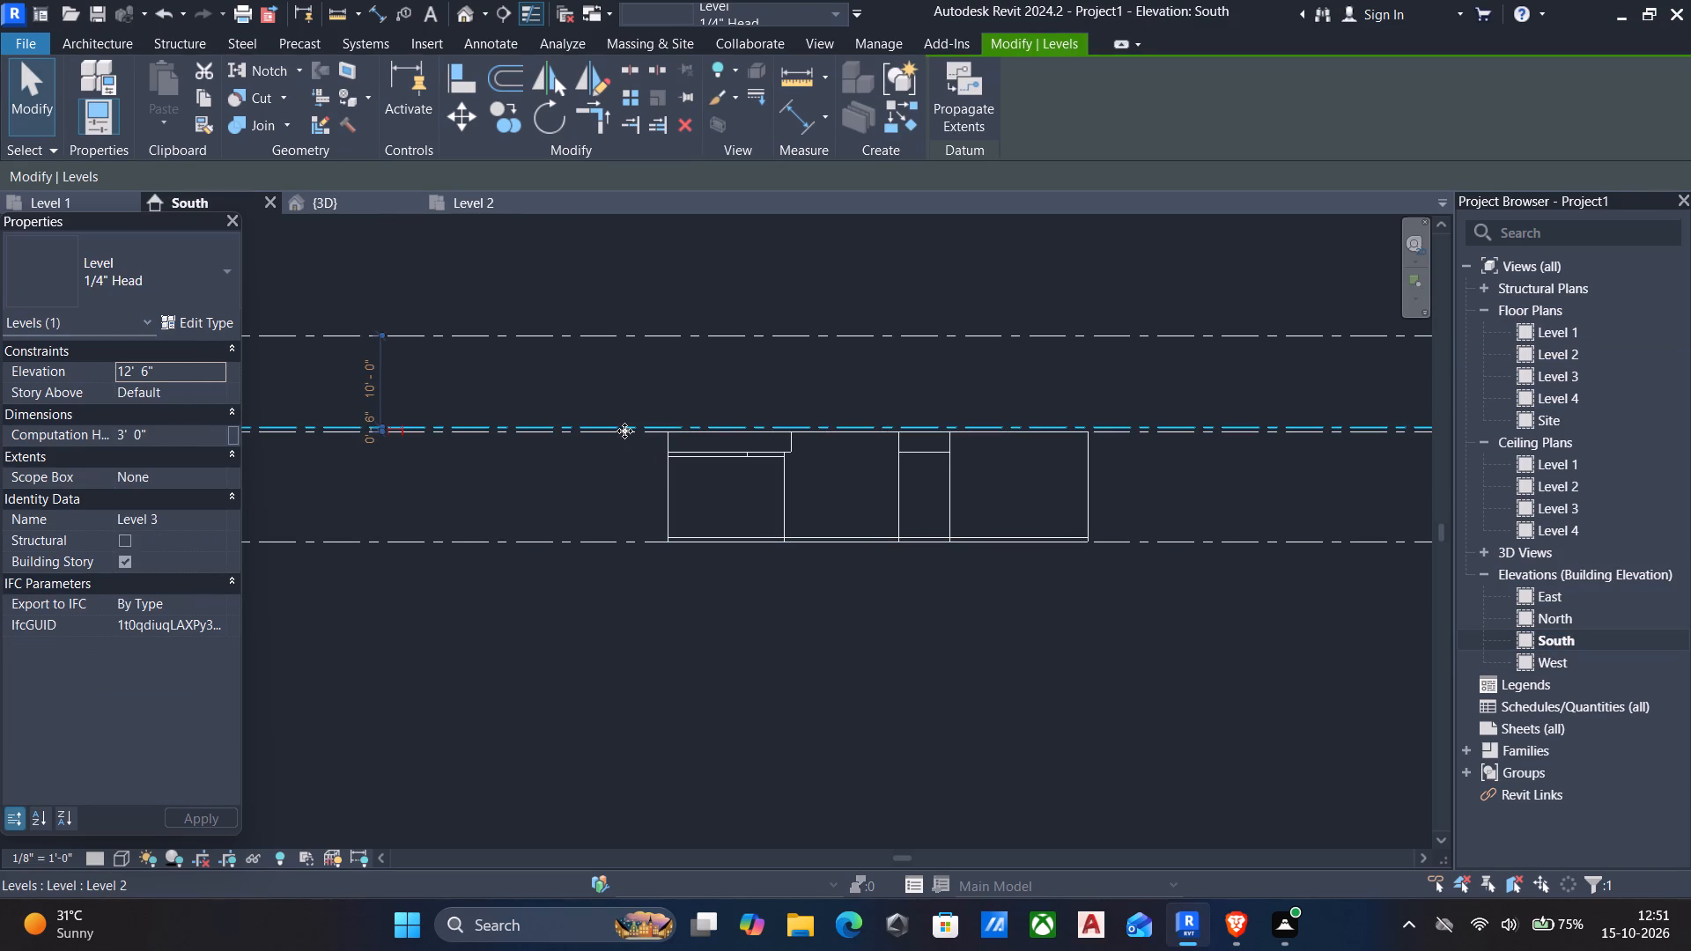
{"action": "scroll", "coordinate": [912, 513], "scroll_direction": "down", "scroll_amount": 3}
{"action": "middle_click_drag", "start_coordinate": [1138, 498], "coordinate": [1033, 470]}
{"action": "scroll", "coordinate": [1236, 417], "scroll_direction": "up", "scroll_amount": 10}
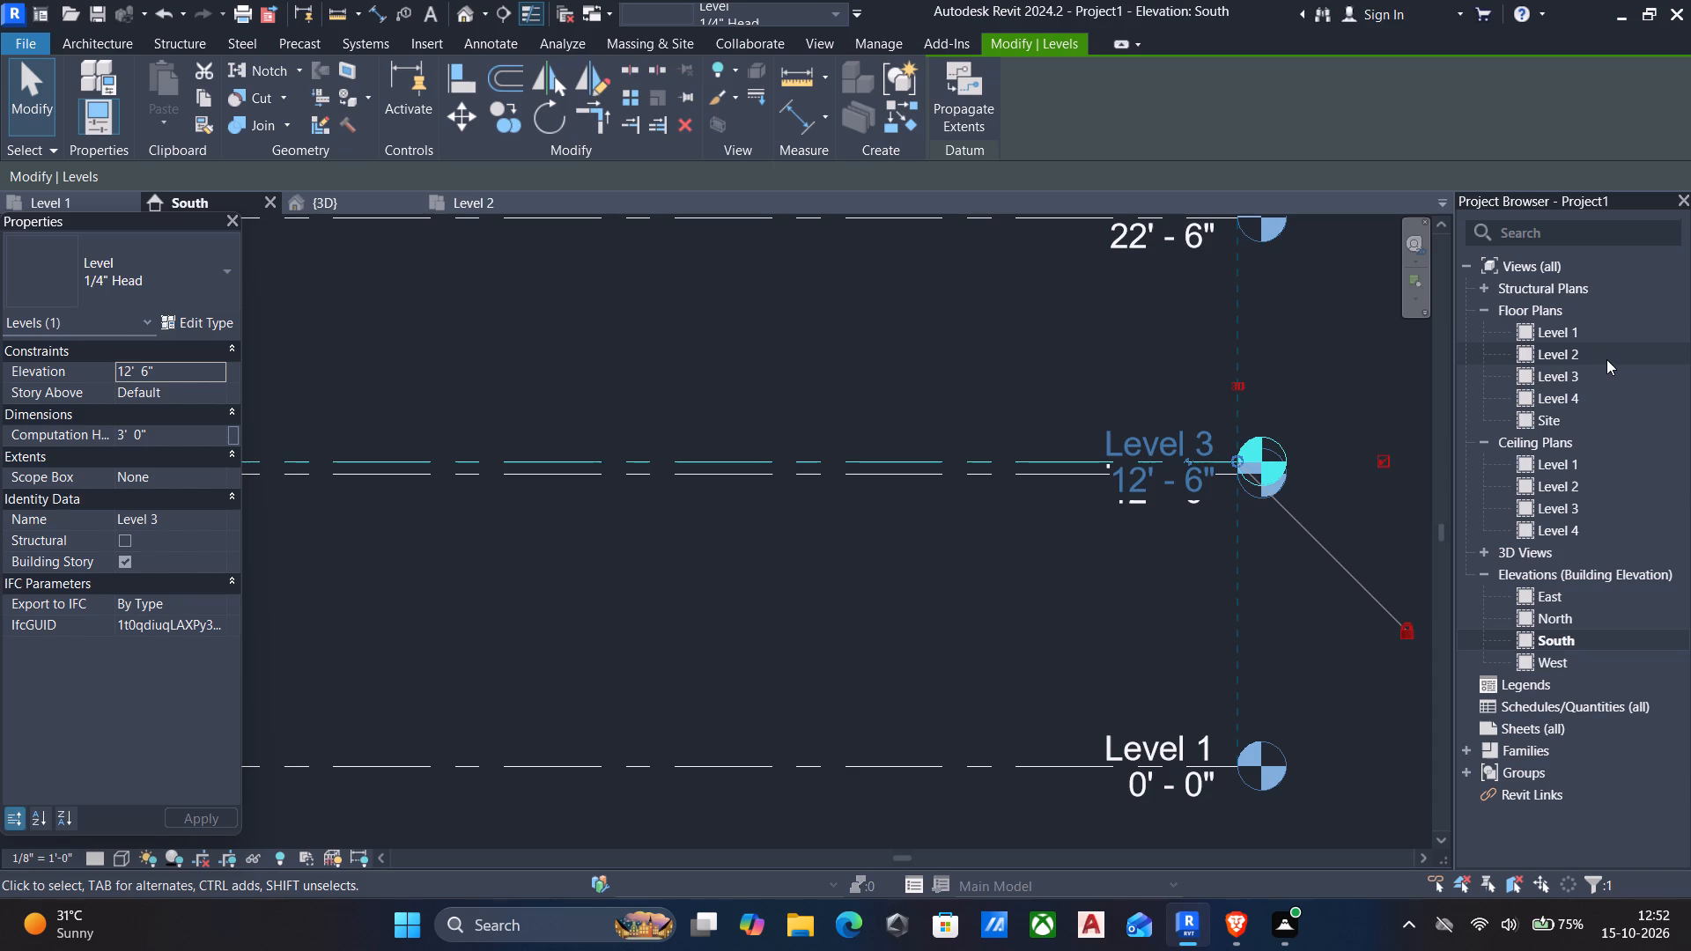
{"action": "double_click", "coordinate": [1562, 372]}
{"action": "scroll", "coordinate": [642, 462], "scroll_direction": "down", "scroll_amount": 2}
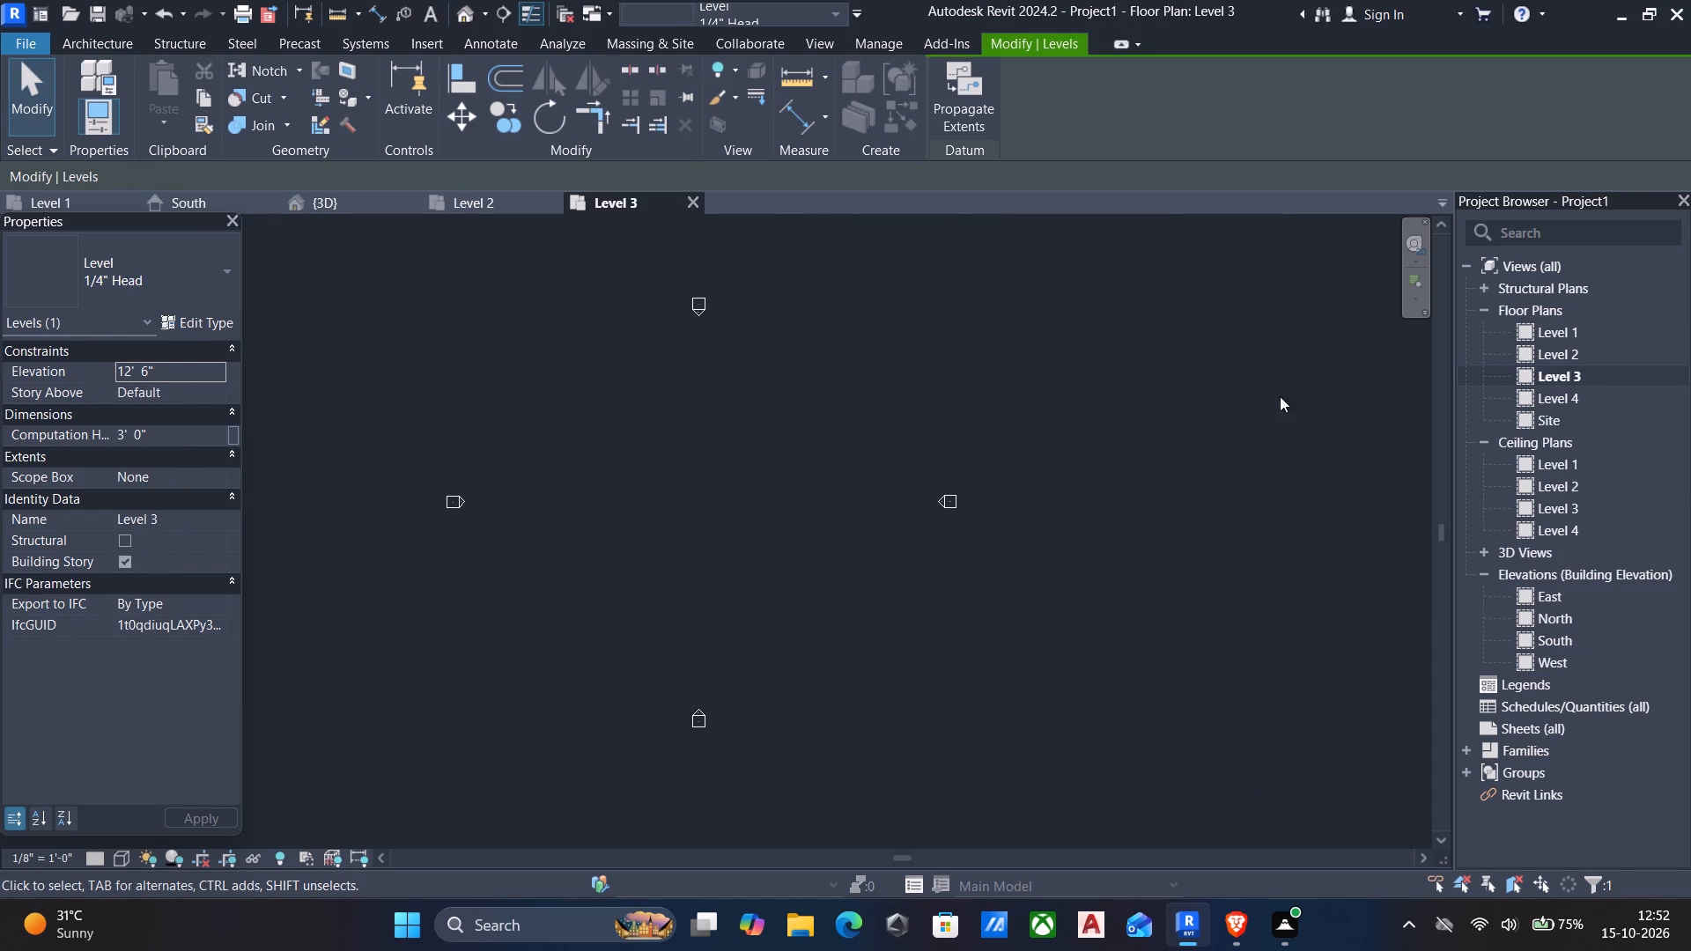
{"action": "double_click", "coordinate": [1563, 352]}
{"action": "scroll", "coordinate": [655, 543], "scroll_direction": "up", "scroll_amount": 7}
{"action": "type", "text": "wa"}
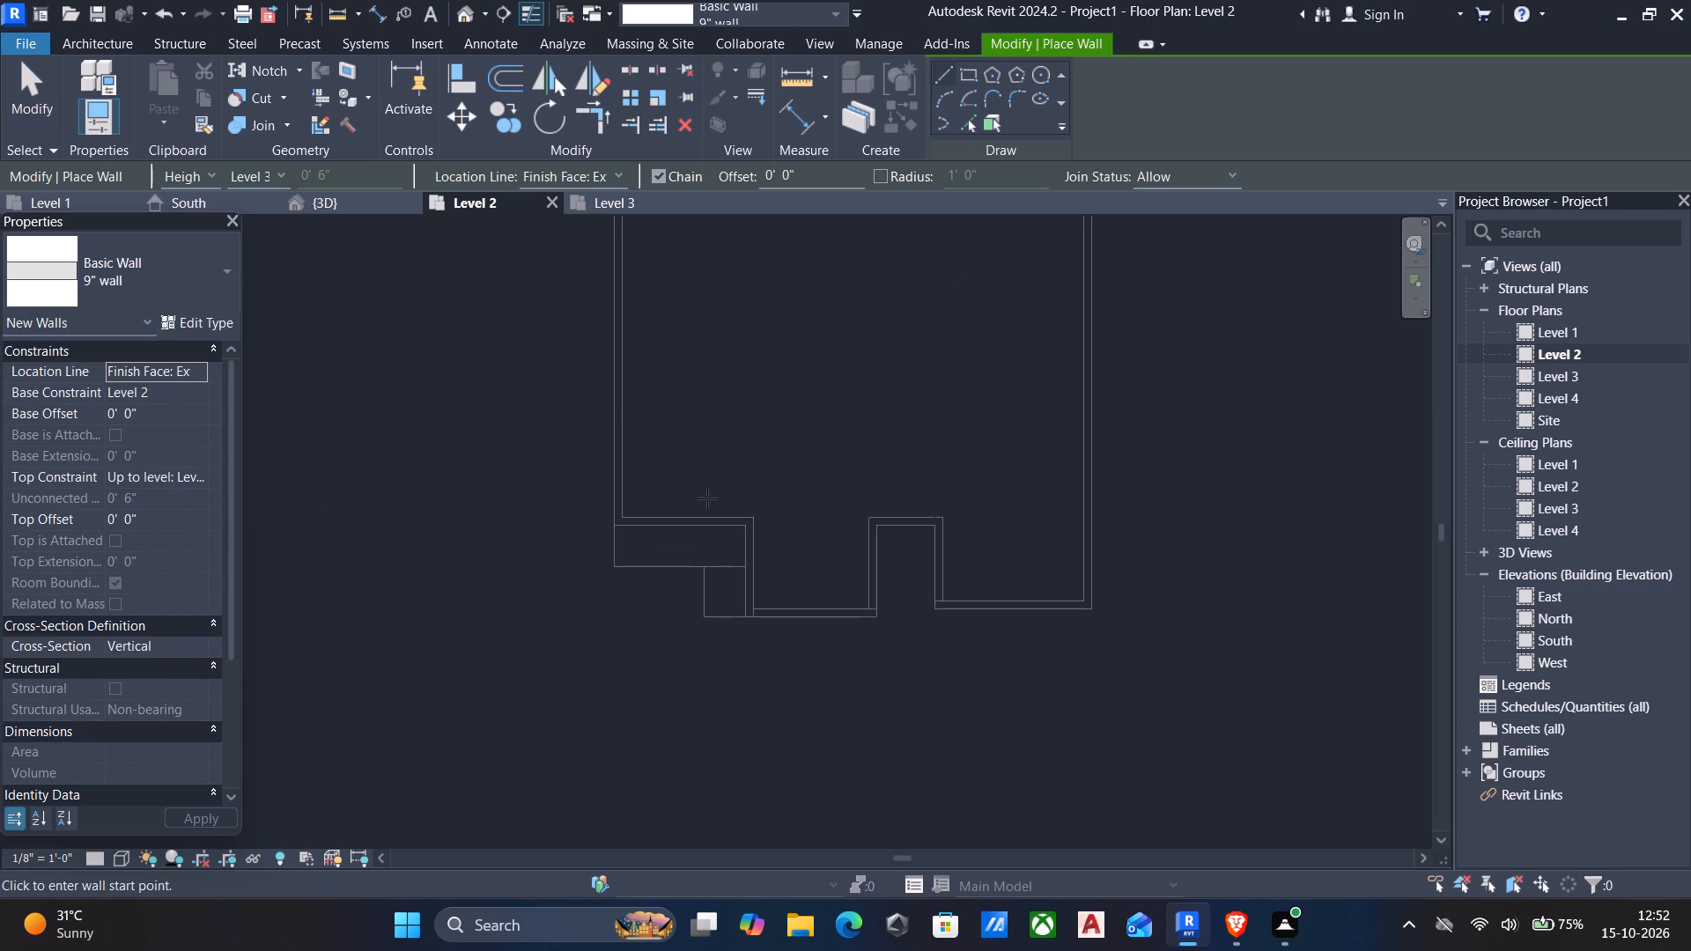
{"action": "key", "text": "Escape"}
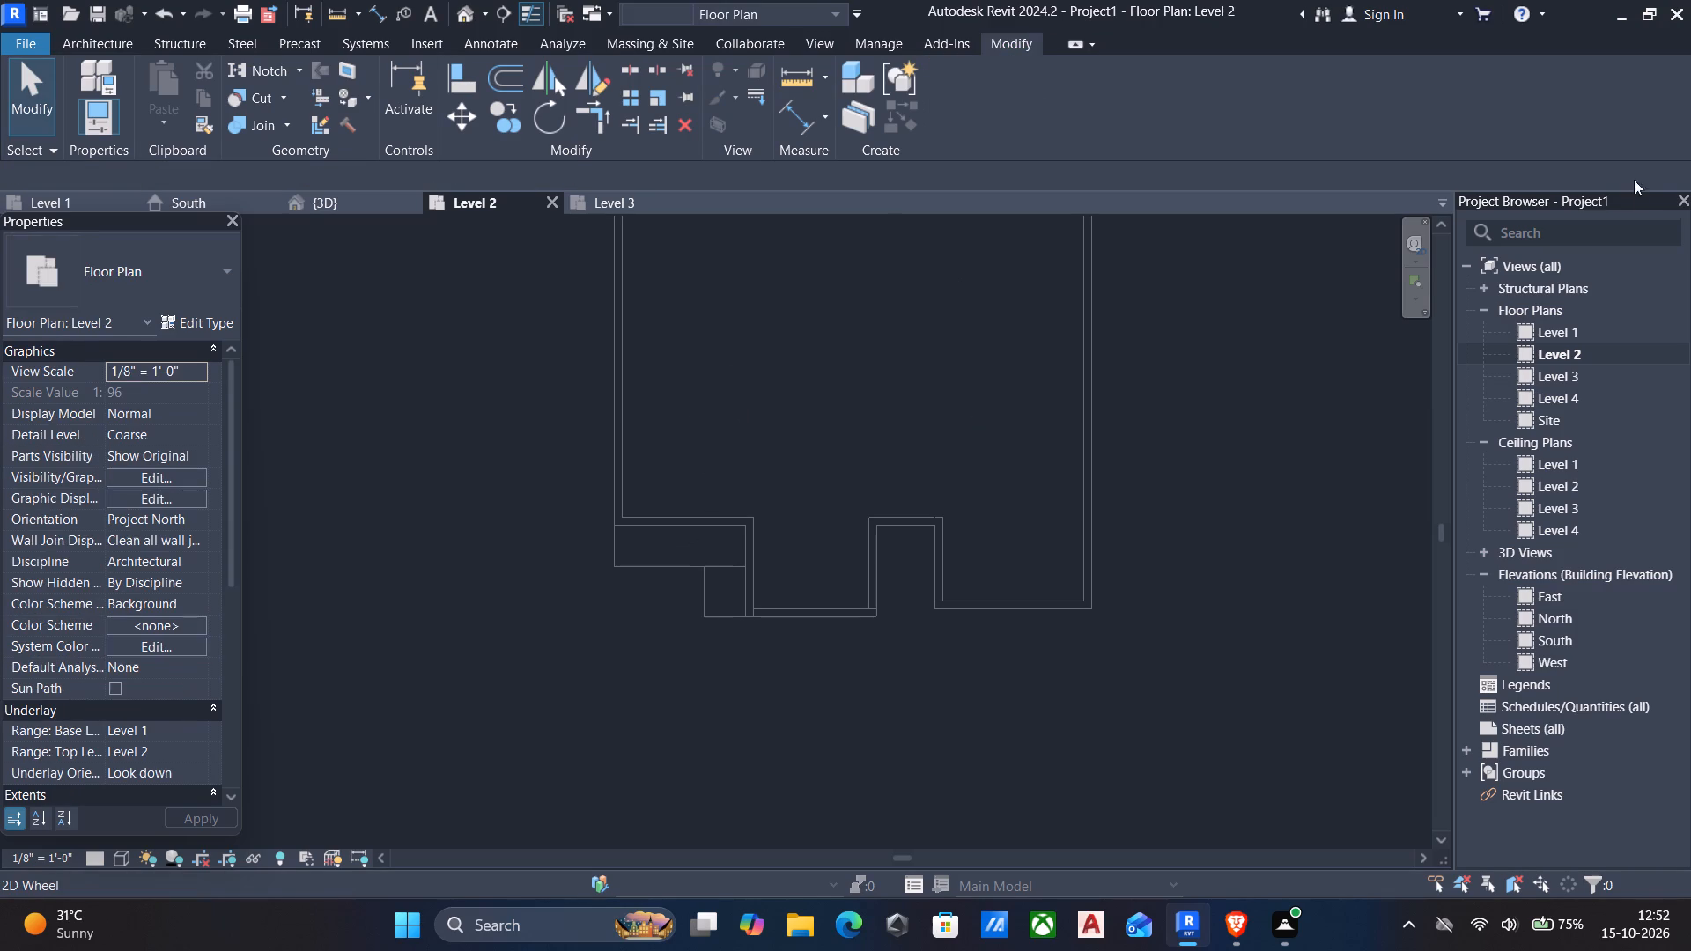
Set the top constraint to Level 3 for the west, westernmost south, recessed south, first projection's west and front, and second projection's west walls.
{"action": "double_click", "coordinate": [1571, 330]}
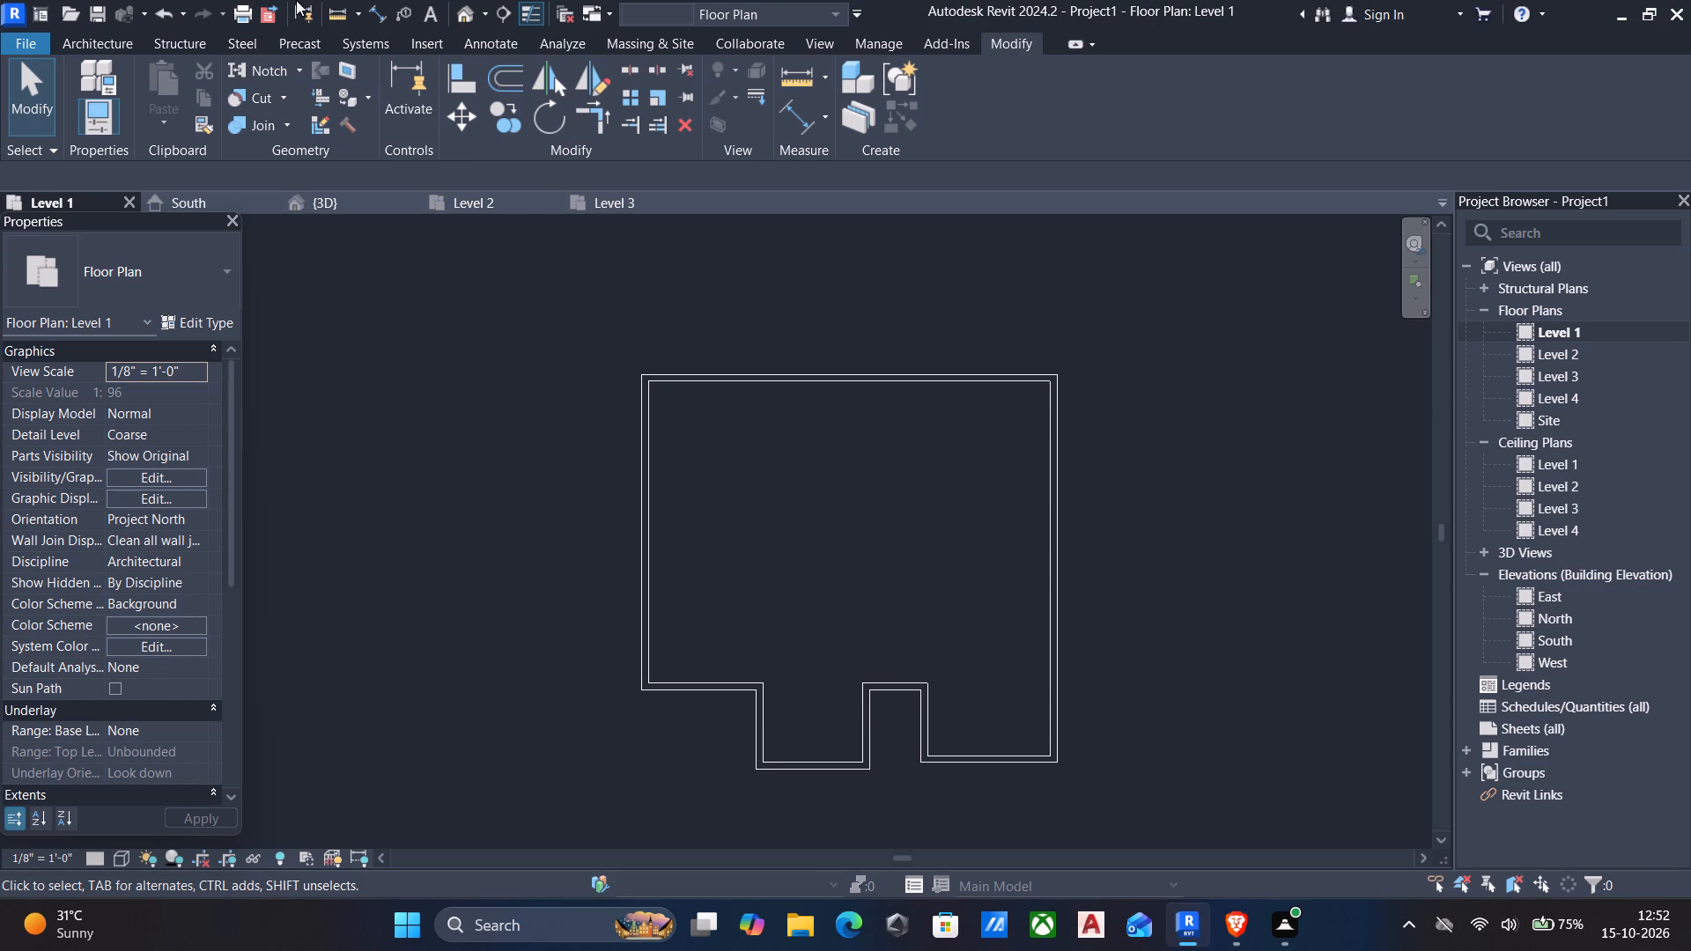
{"action": "left_click", "coordinate": [458, 22]}
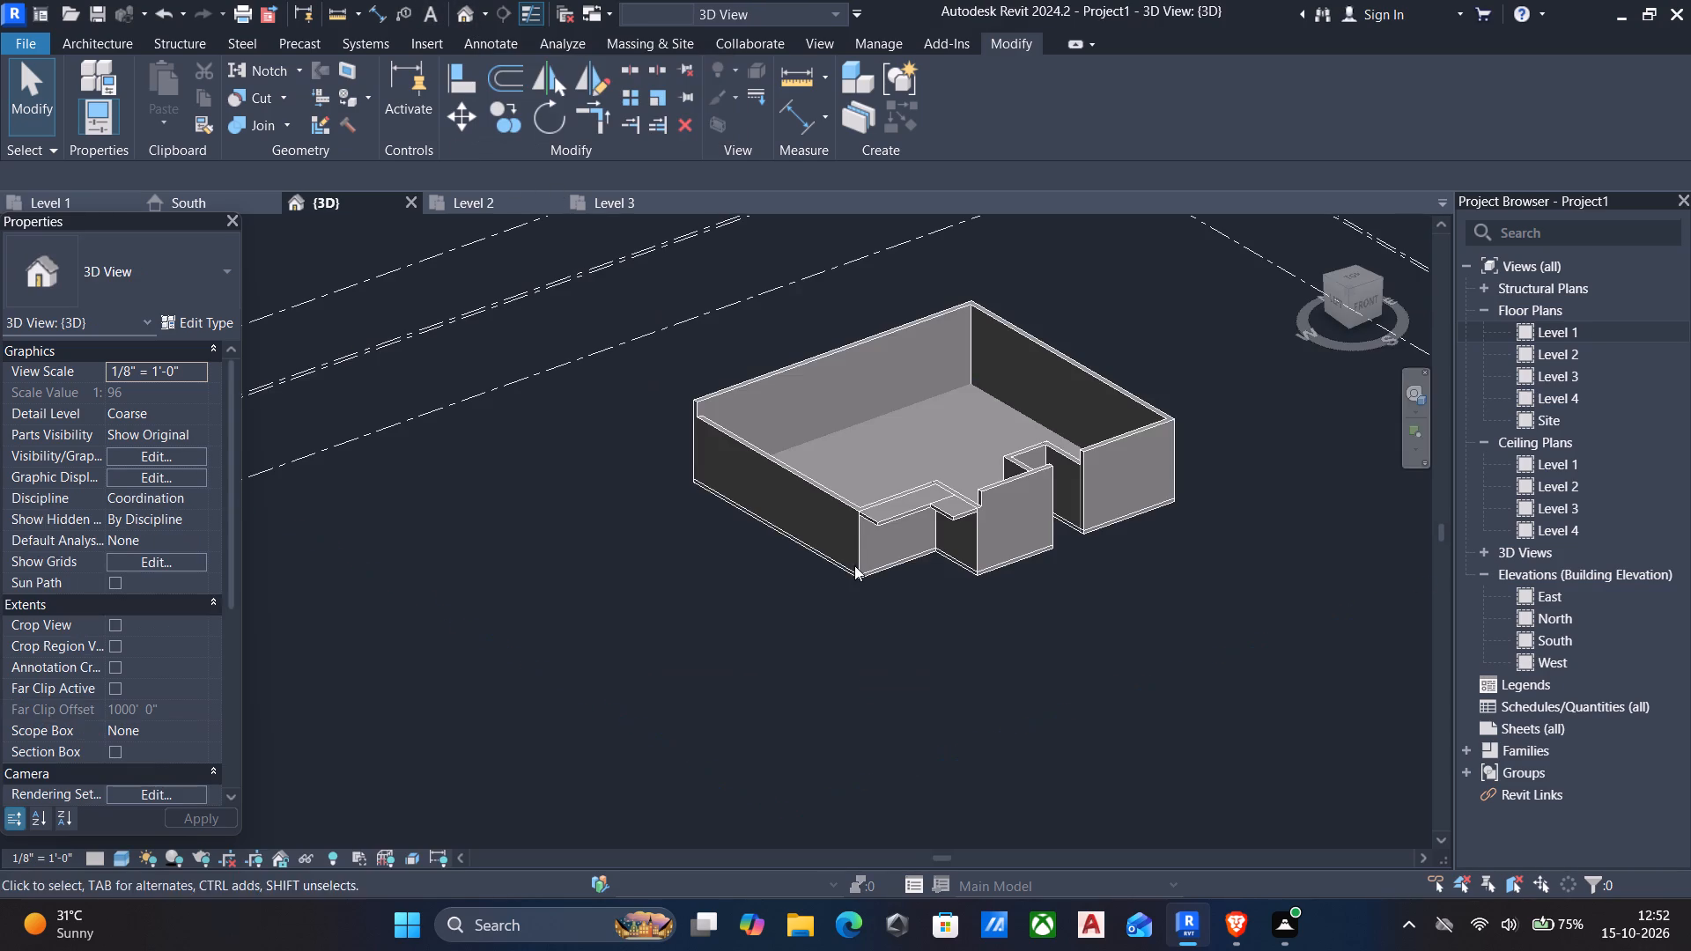
{"action": "left_click", "coordinate": [867, 547]}
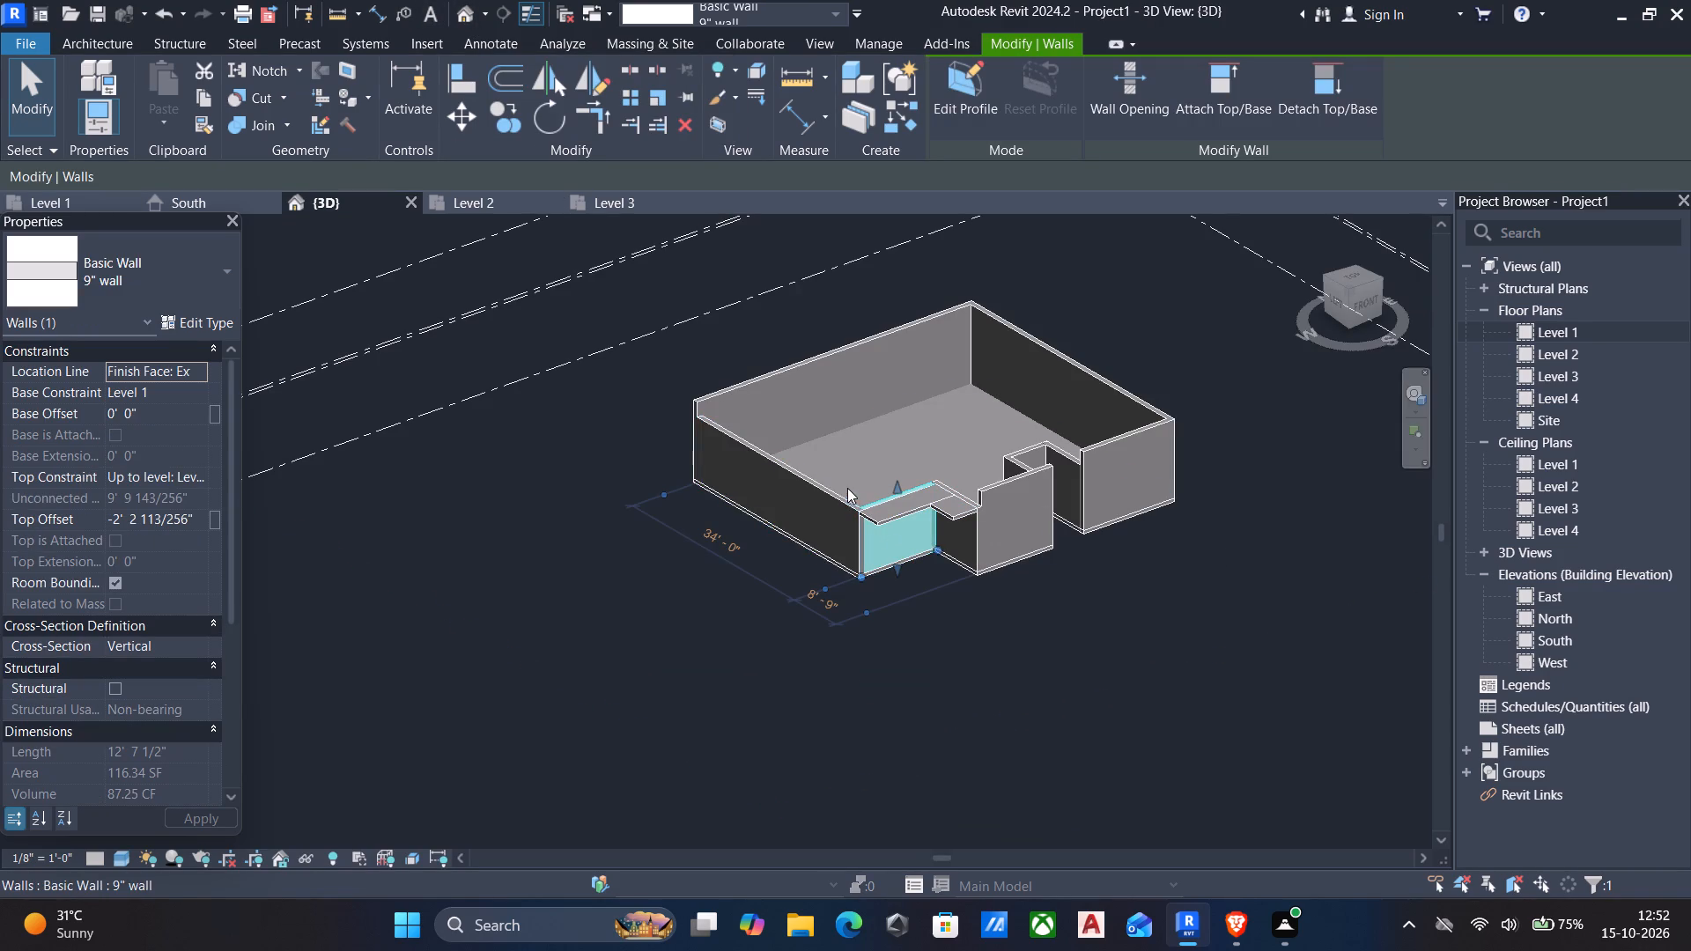
{"action": "left_click", "coordinate": [804, 476], "text": "ctrl"}
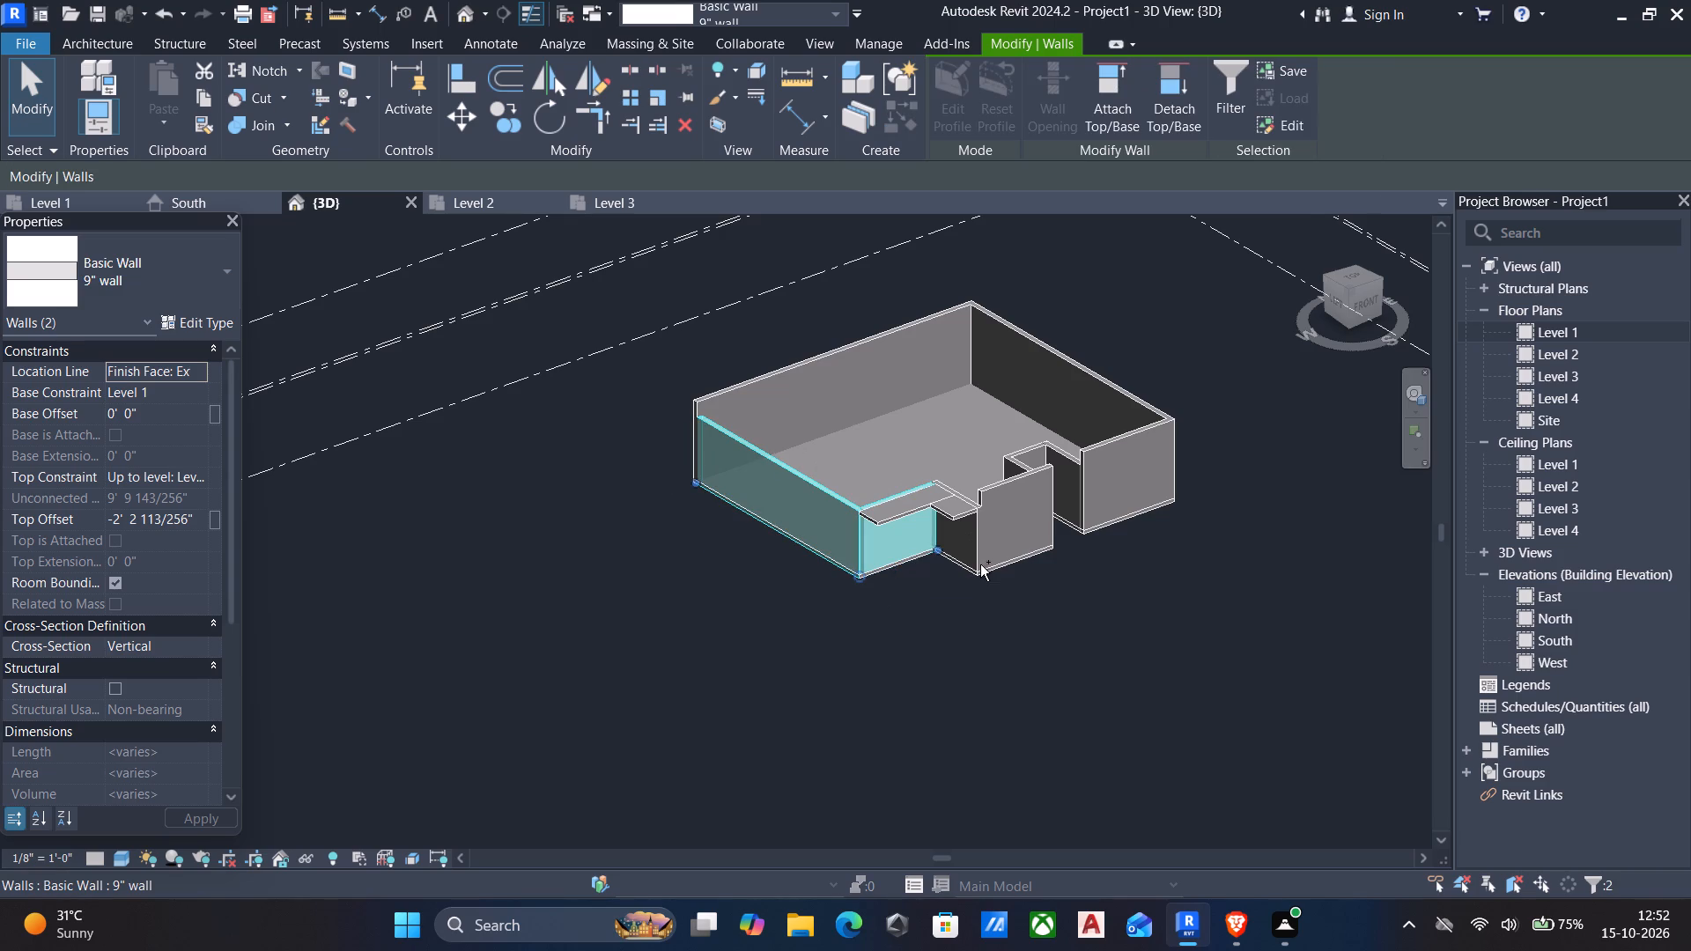
{"action": "left_click", "coordinate": [971, 555], "text": "ctrl"}
{"action": "left_click", "coordinate": [998, 482], "text": "ctrl"}
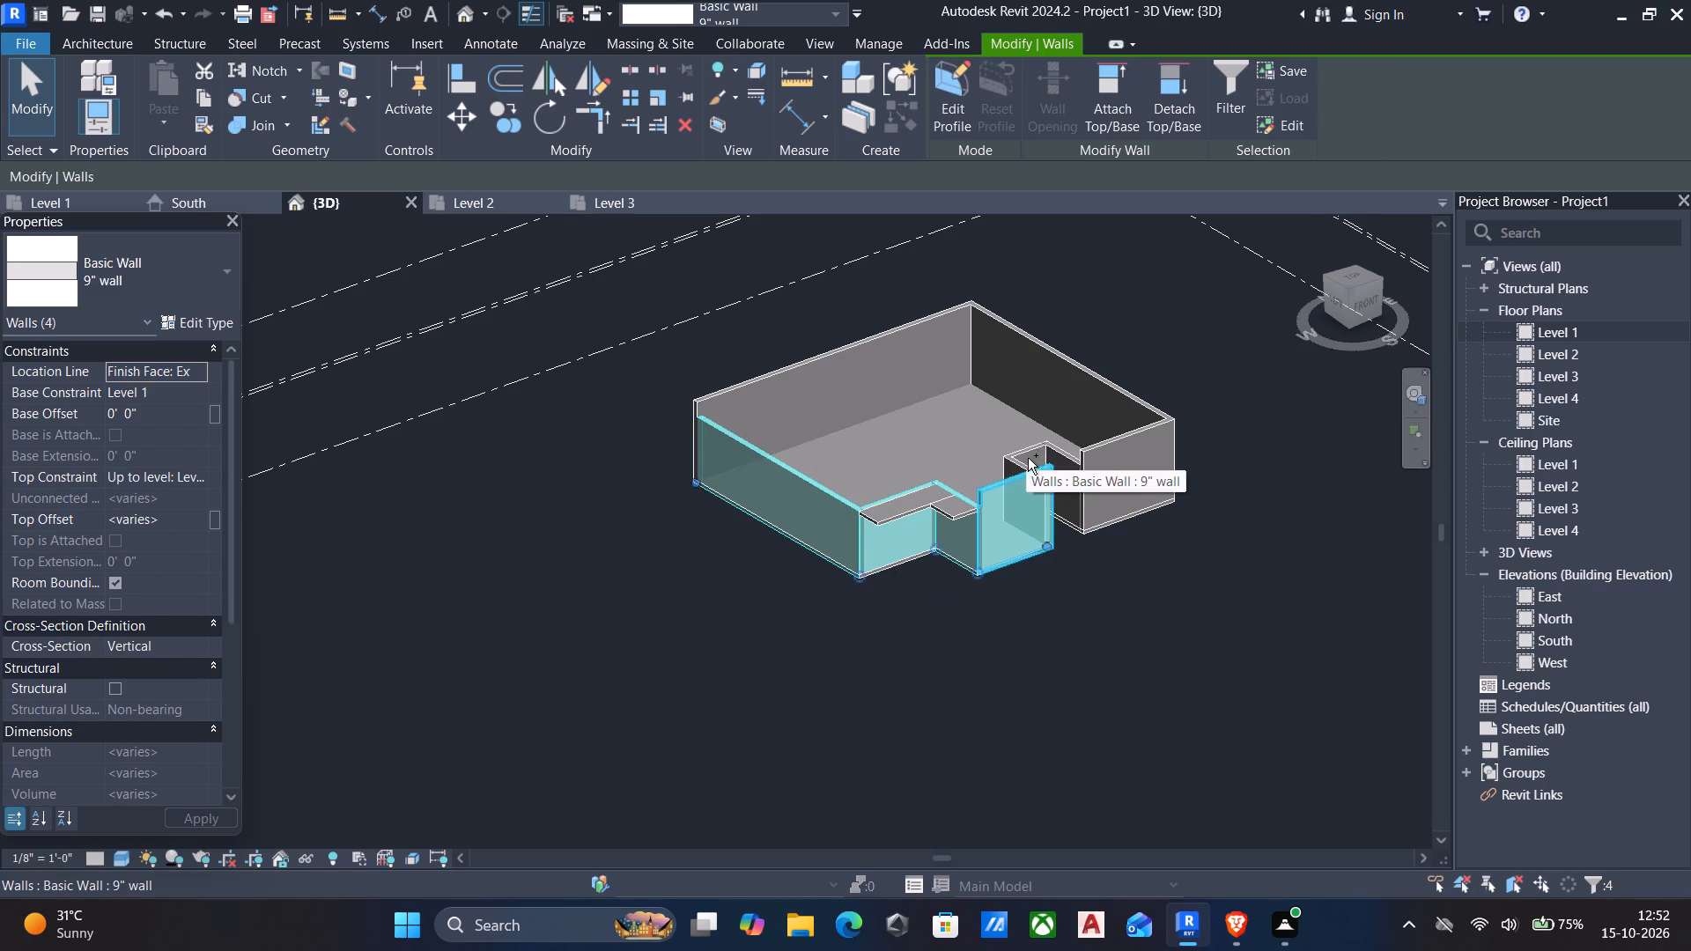
{"action": "left_click", "coordinate": [1030, 453], "text": "ctrl"}
{"action": "left_click", "coordinate": [1060, 453], "text": "ctrl"}
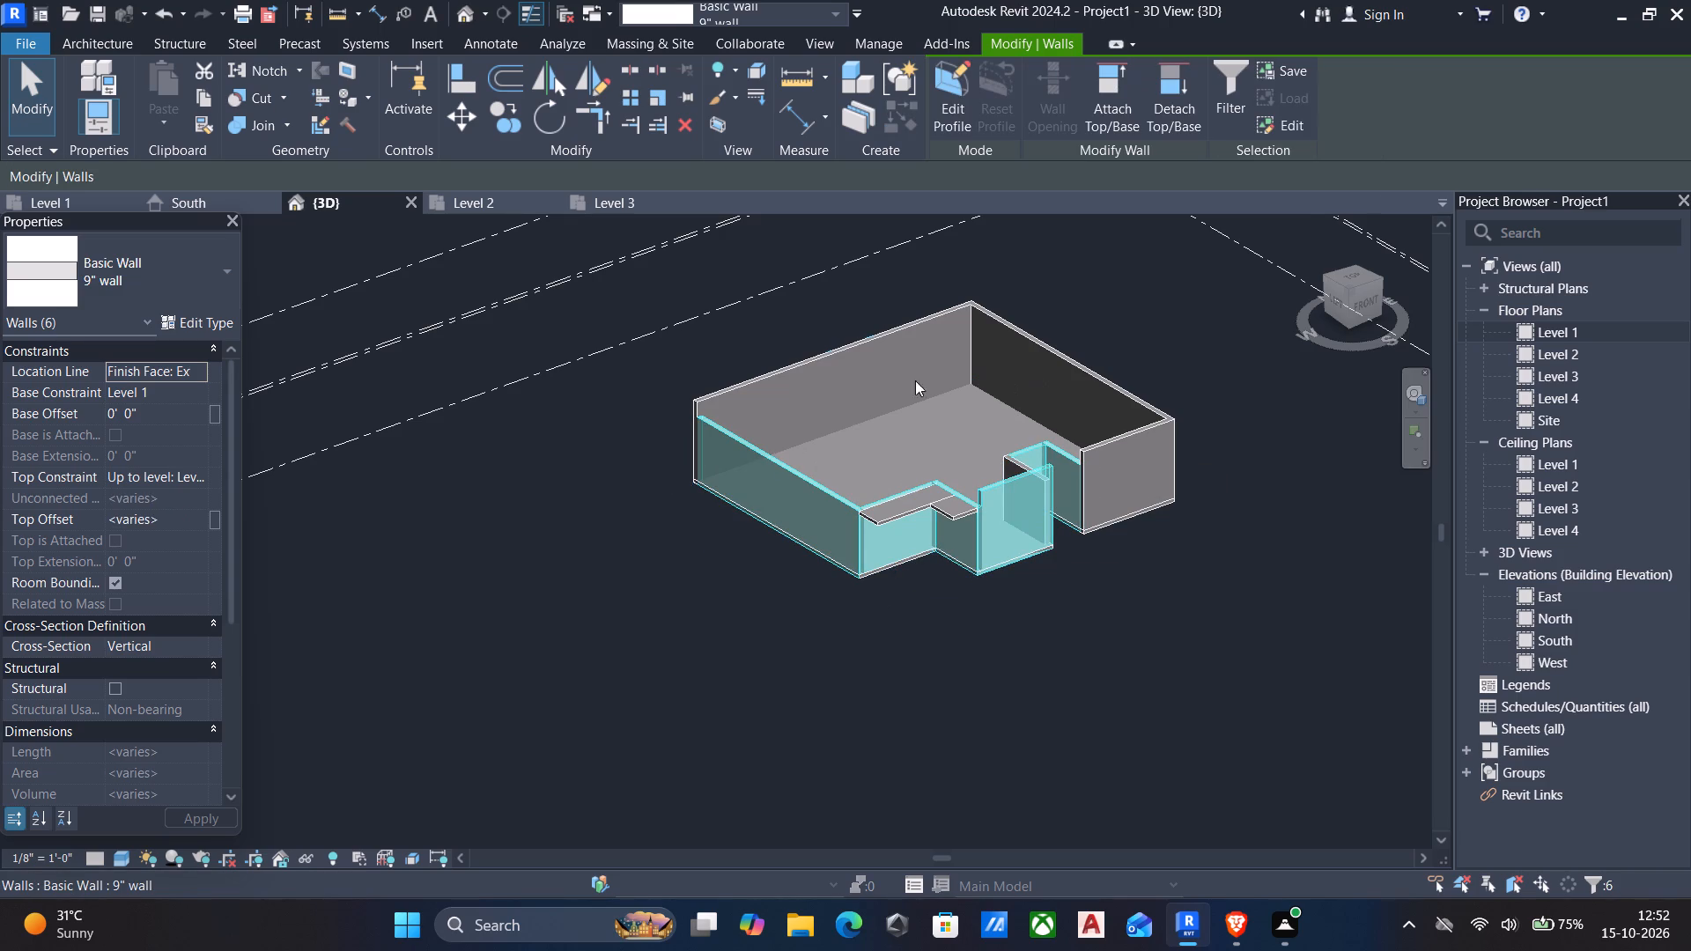
{"action": "left_click", "coordinate": [205, 471]}
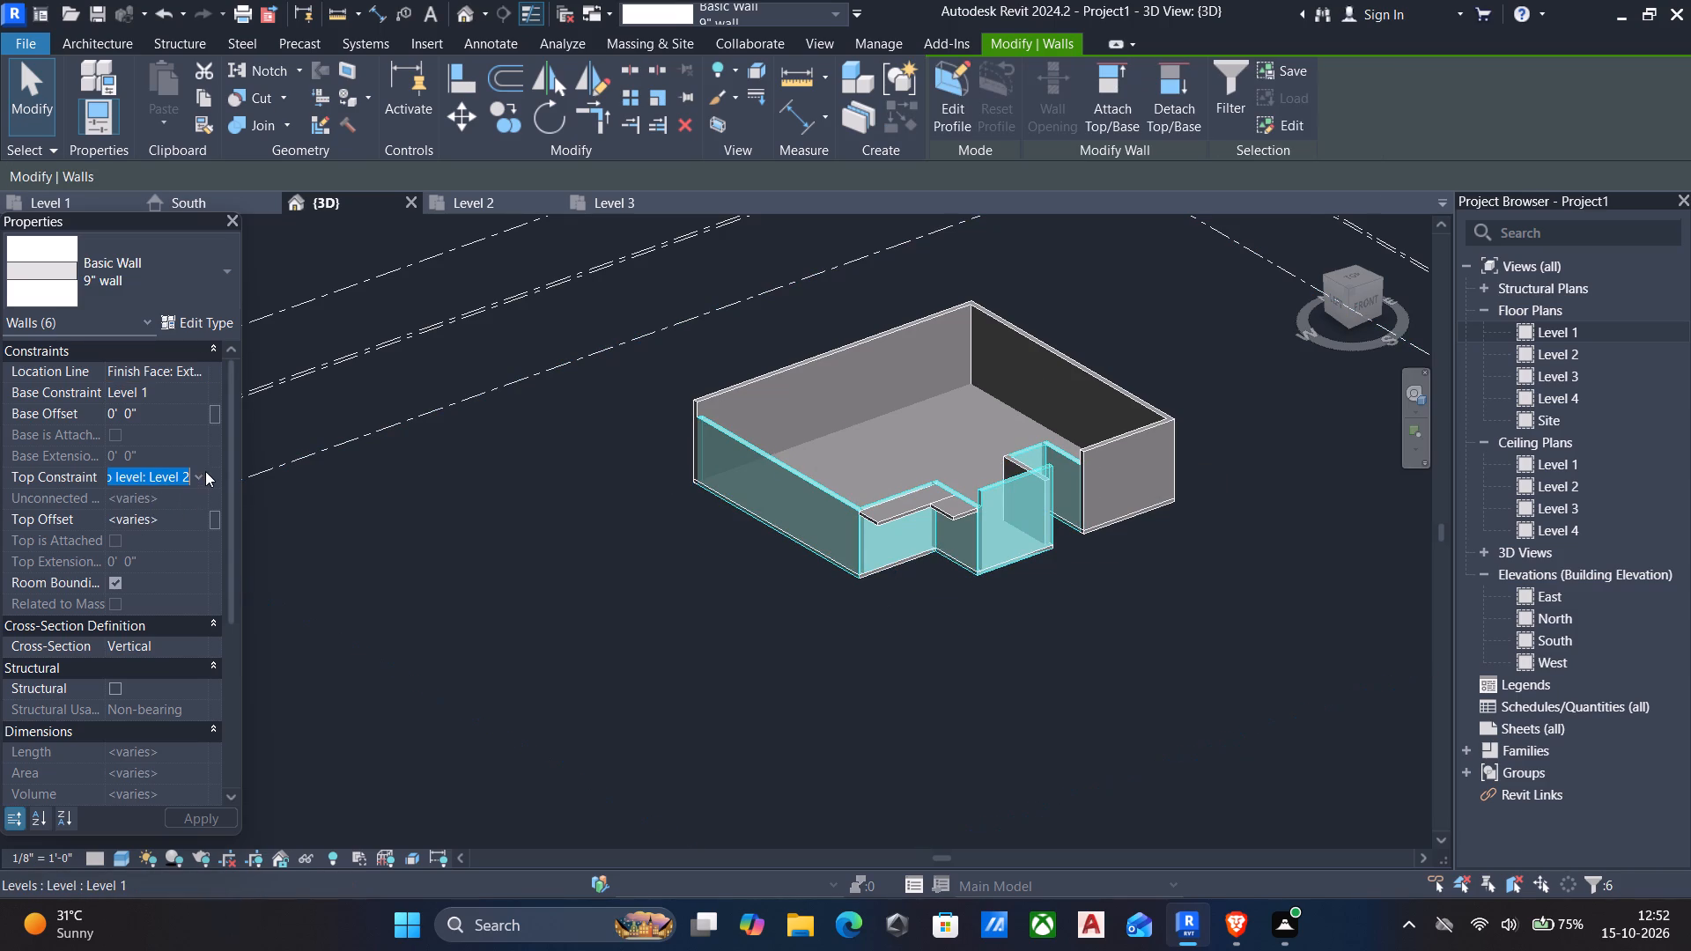
{"action": "left_click", "coordinate": [197, 534]}
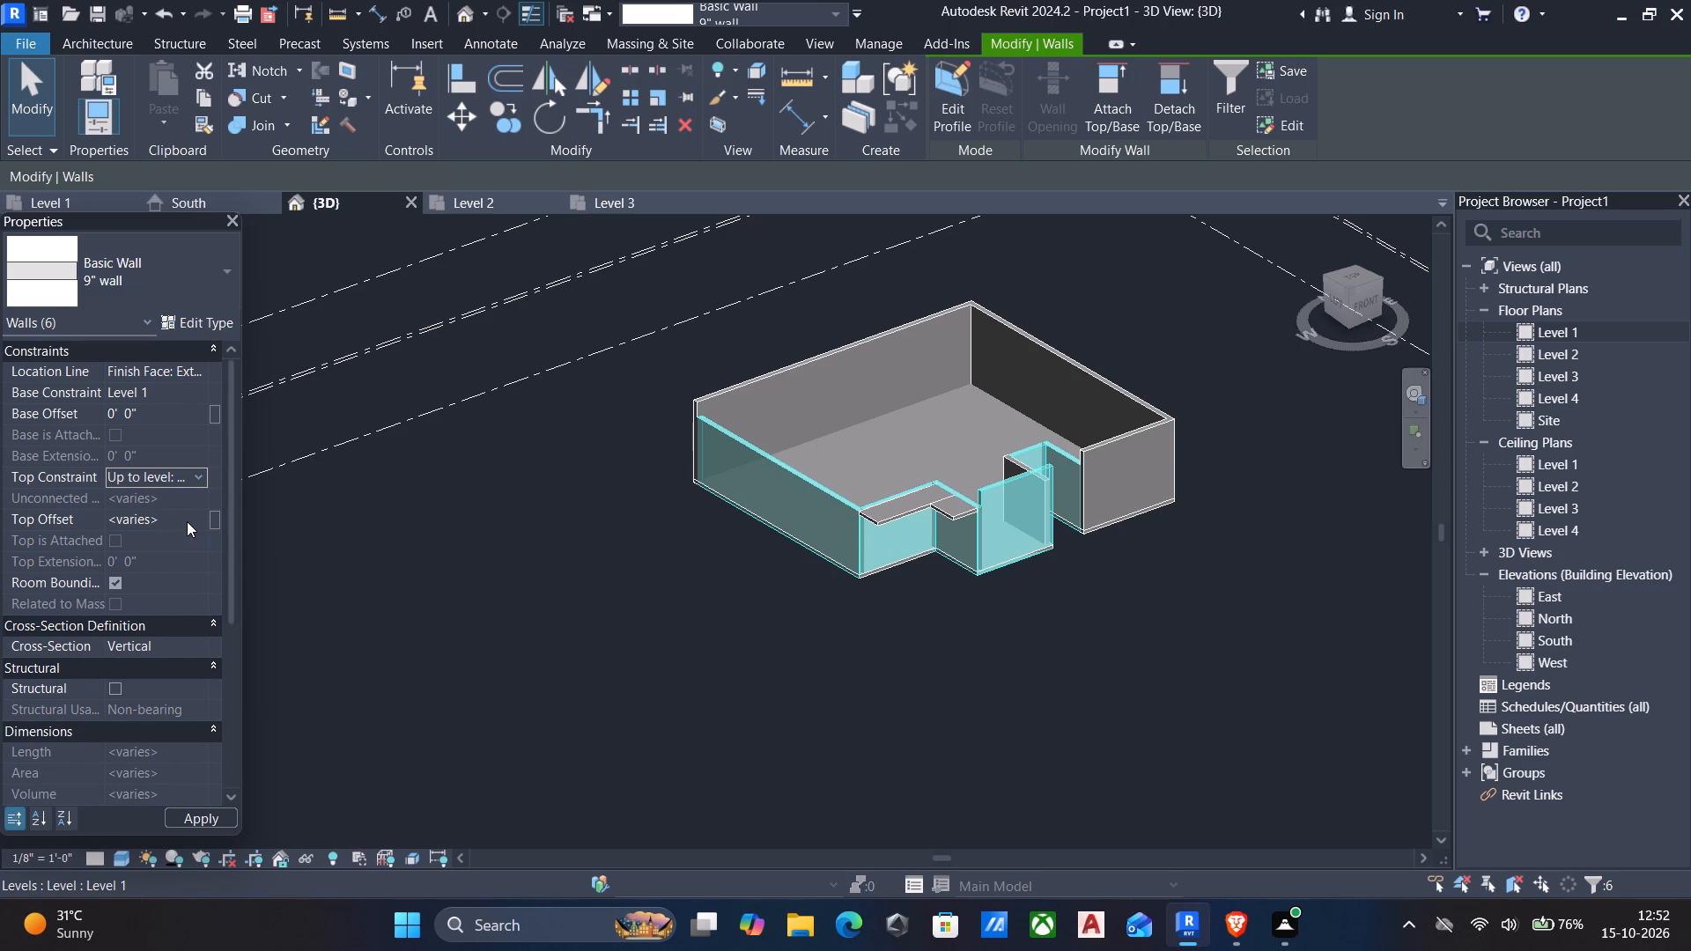
{"action": "left_click", "coordinate": [199, 519]}
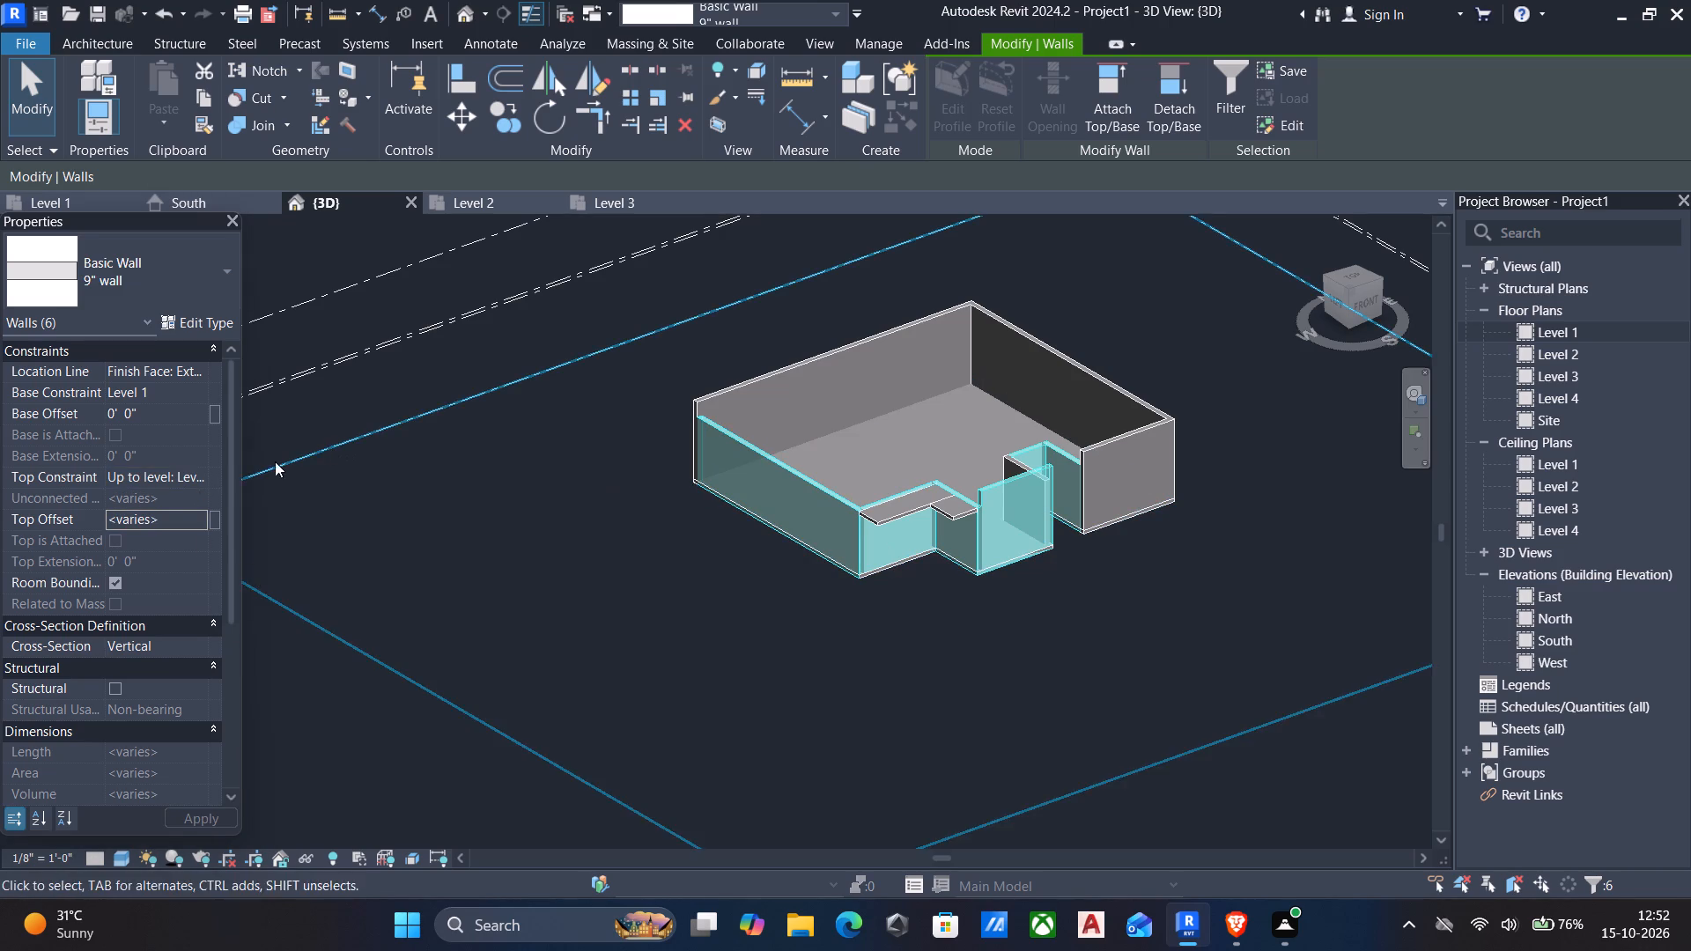
{"action": "left_click", "coordinate": [206, 469]}
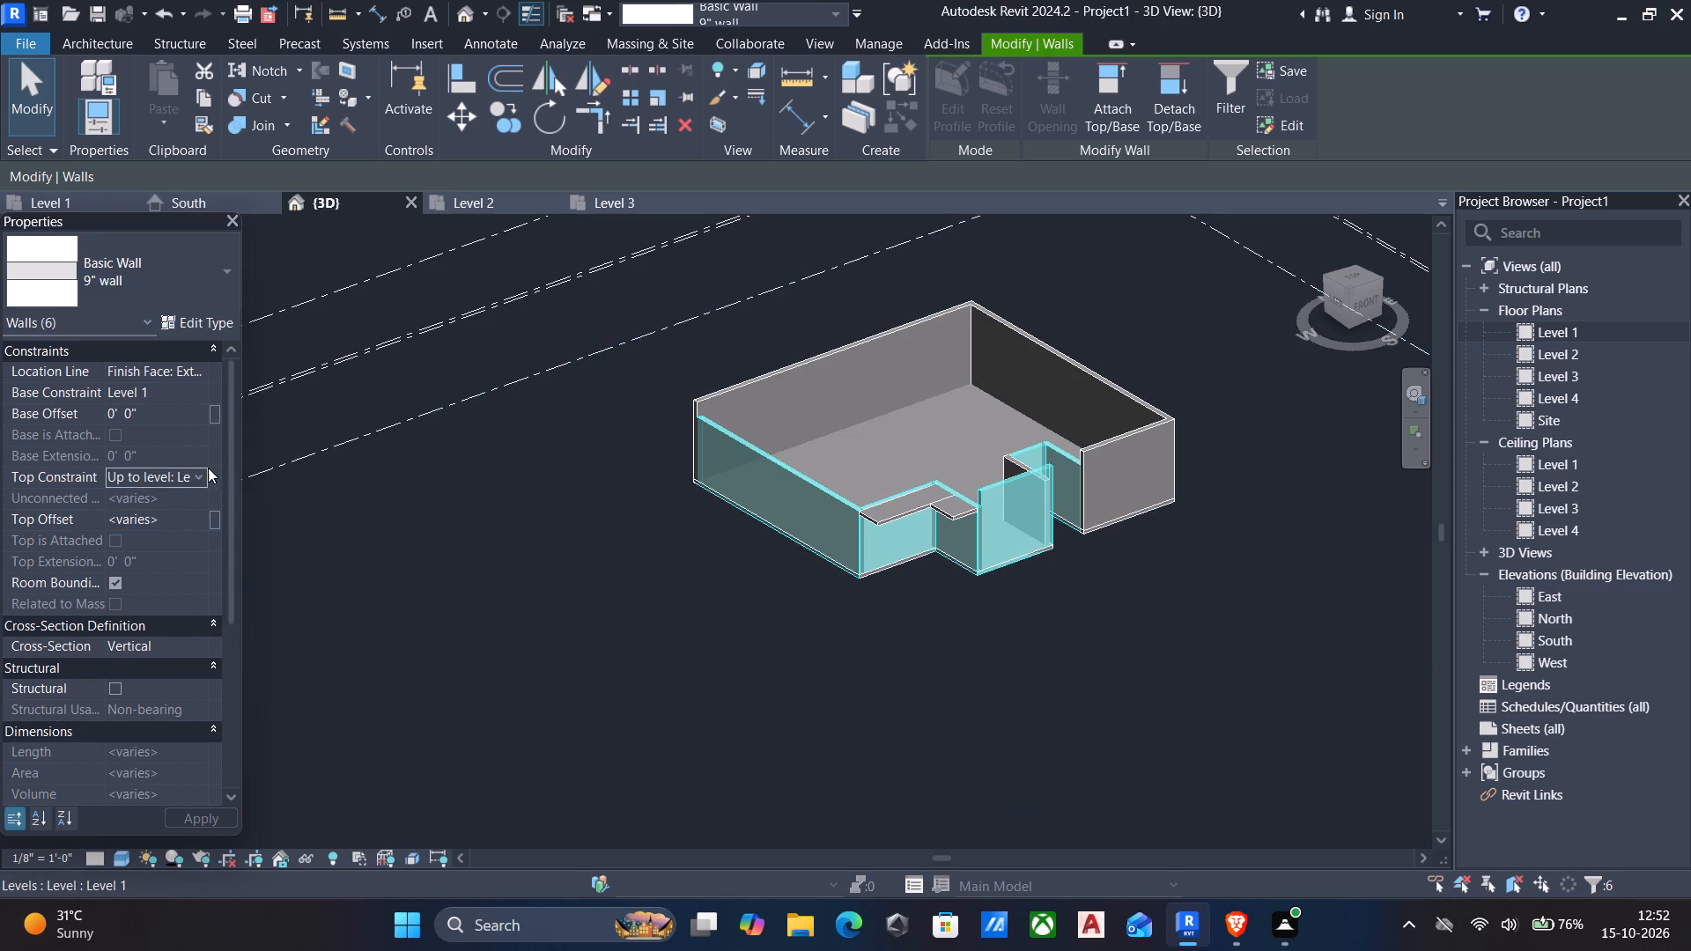
{"action": "left_click", "coordinate": [200, 470]}
{"action": "left_click", "coordinate": [212, 545]}
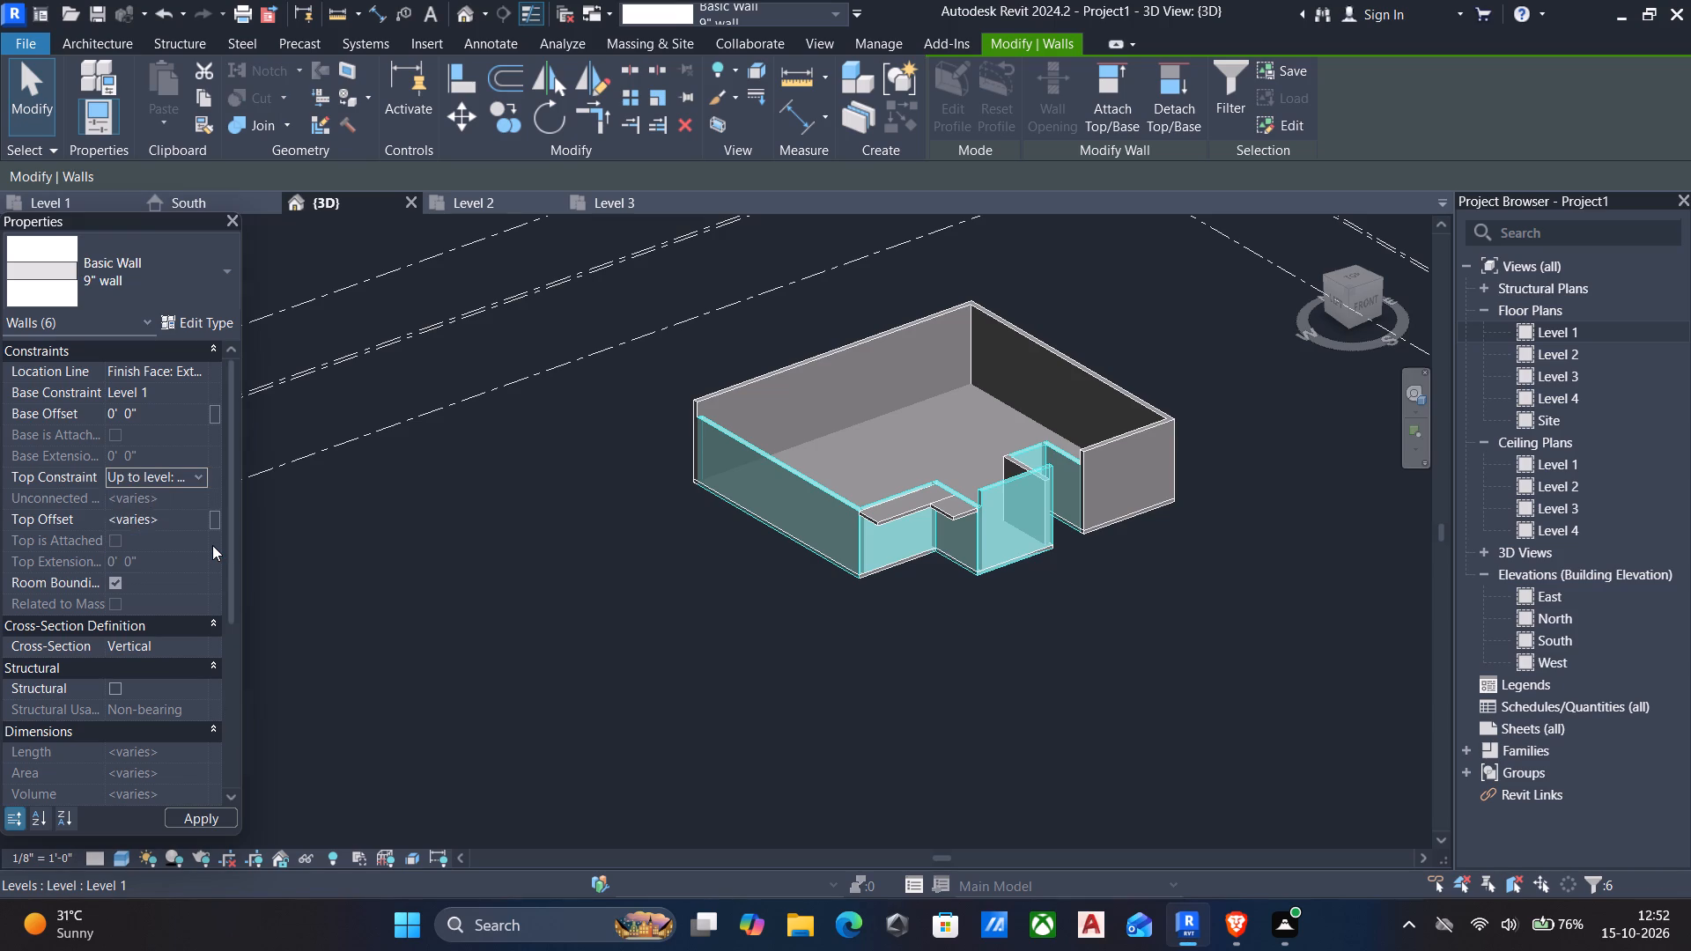
{"action": "left_click", "coordinate": [184, 816]}
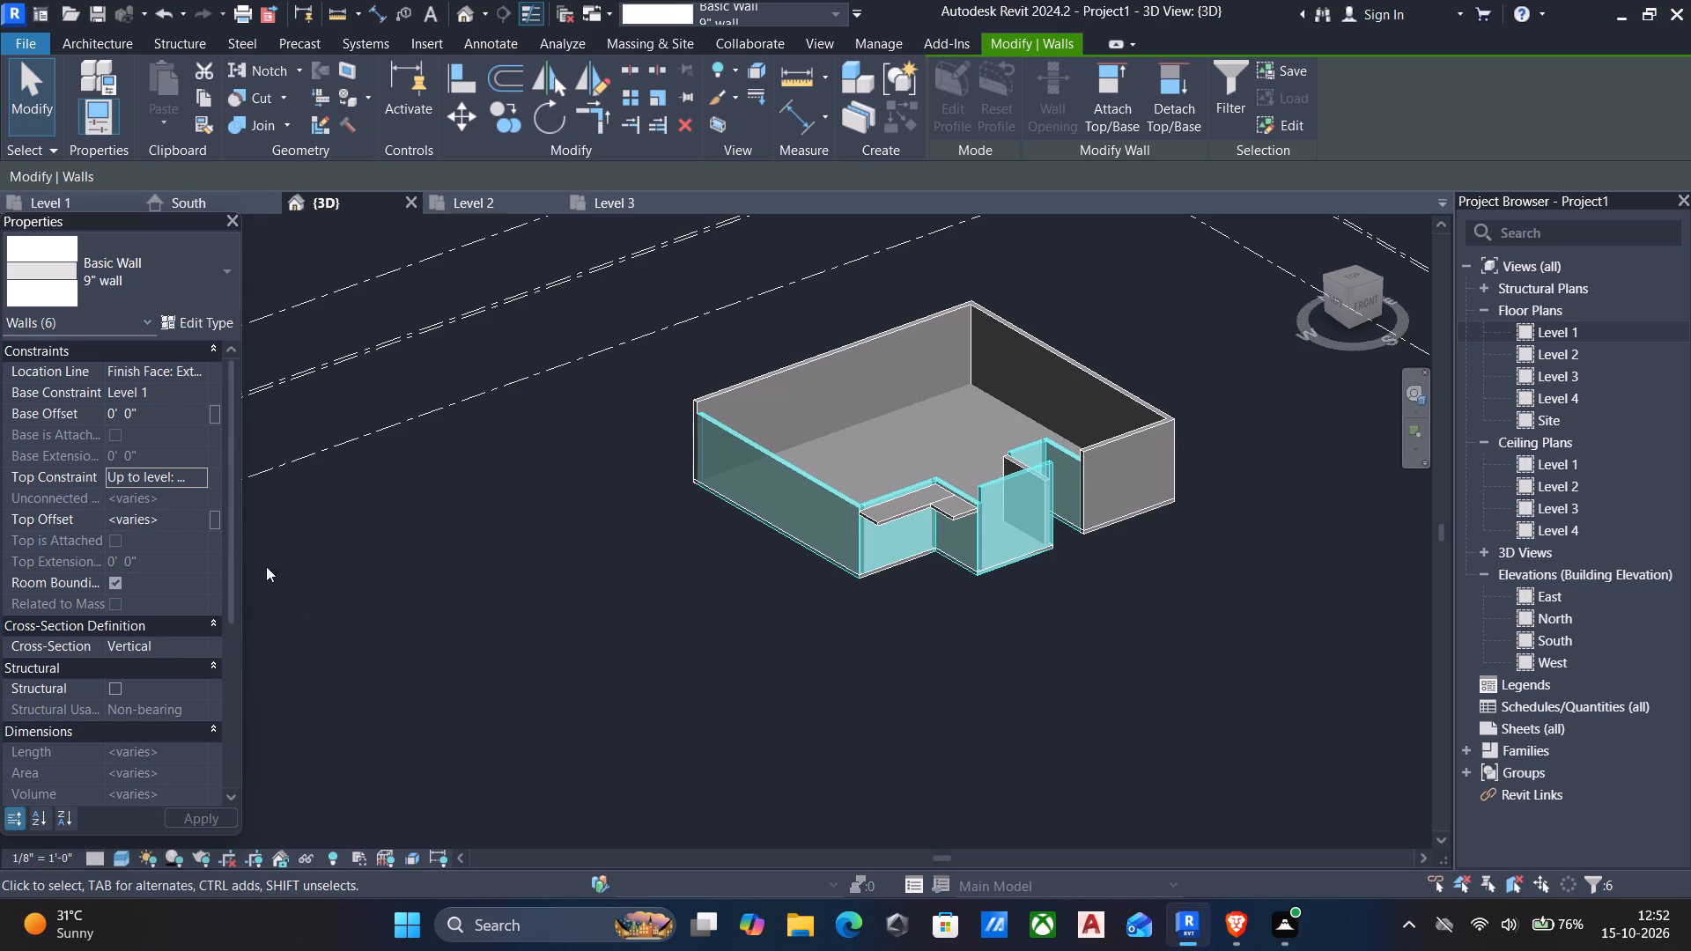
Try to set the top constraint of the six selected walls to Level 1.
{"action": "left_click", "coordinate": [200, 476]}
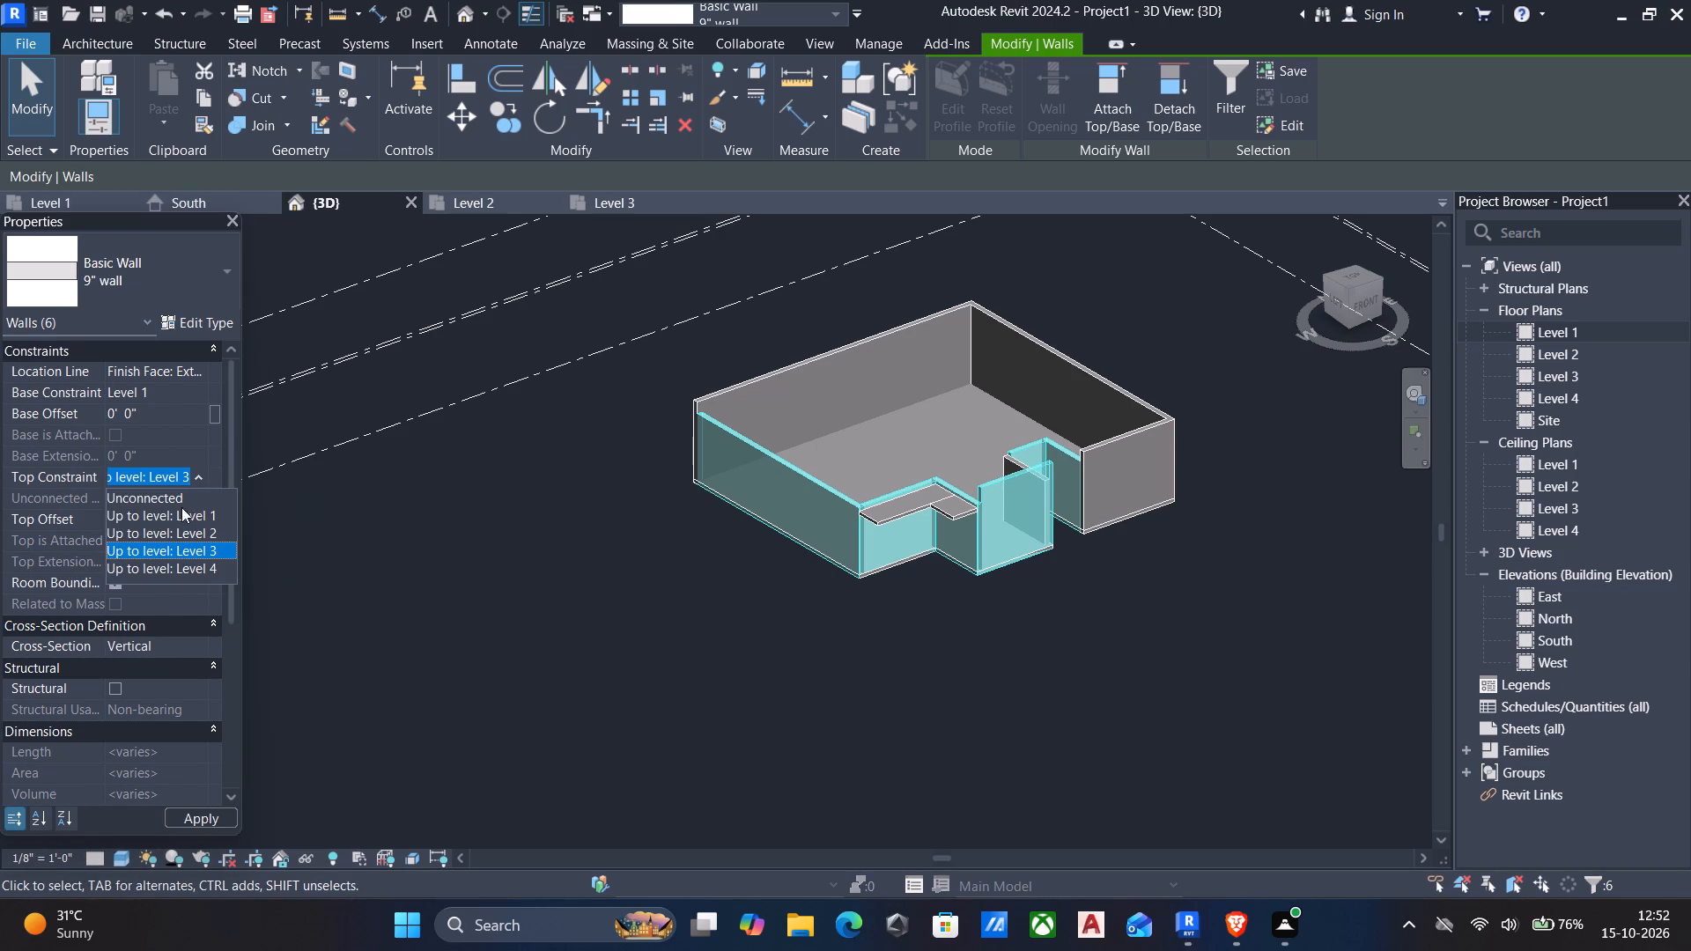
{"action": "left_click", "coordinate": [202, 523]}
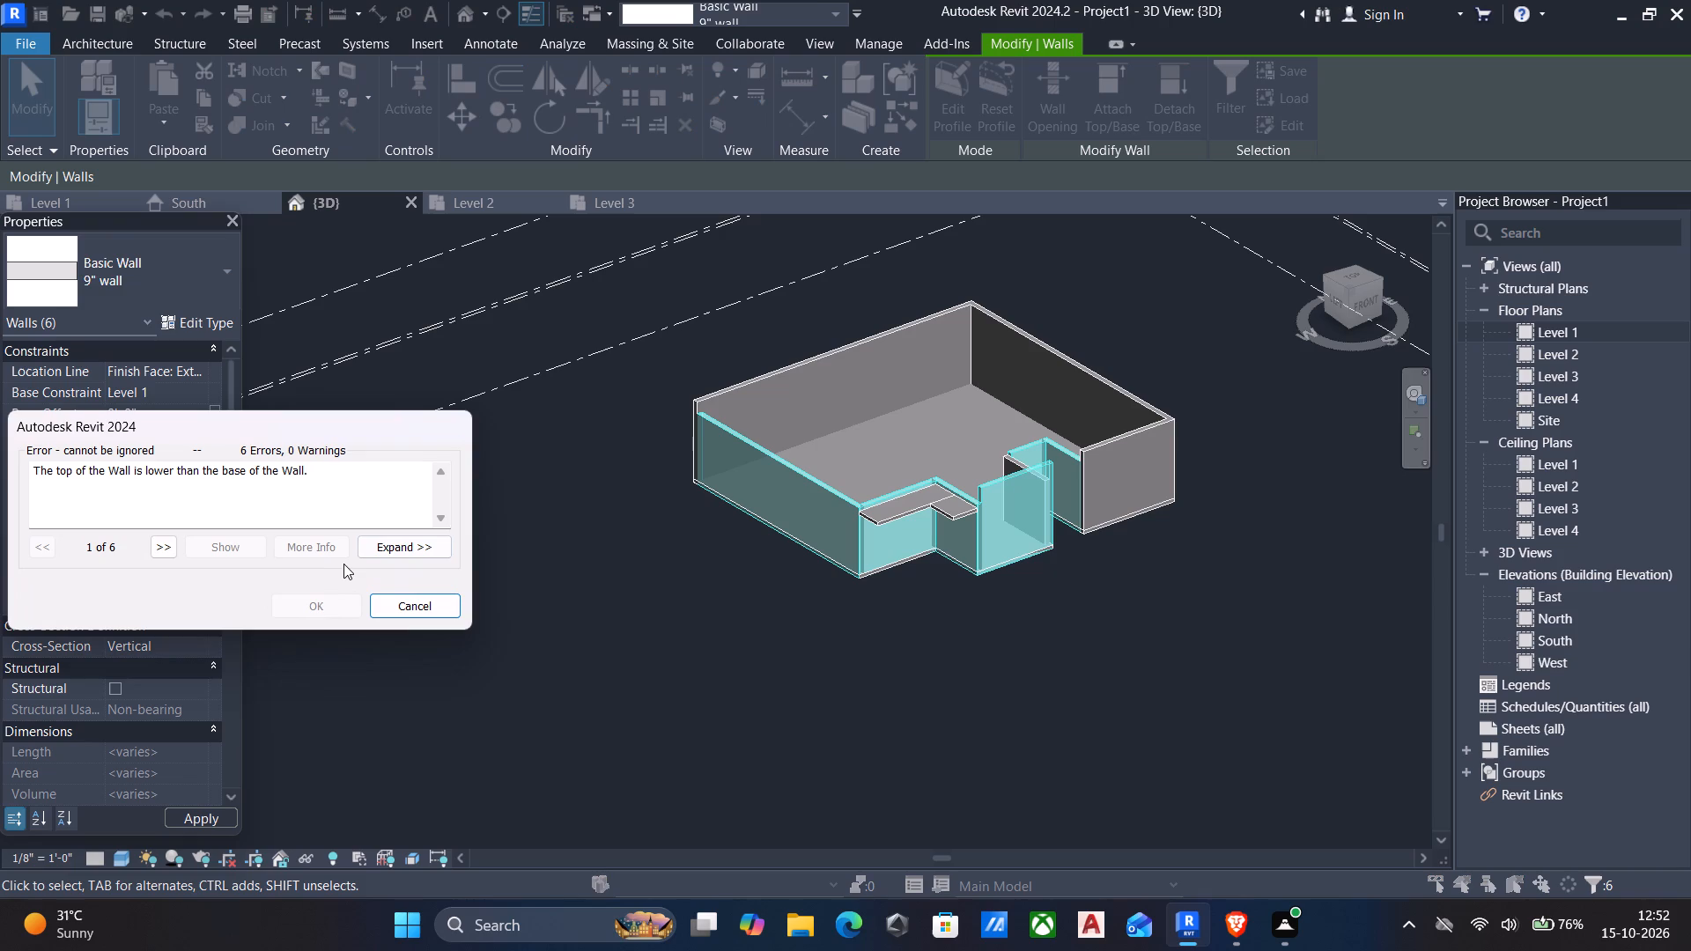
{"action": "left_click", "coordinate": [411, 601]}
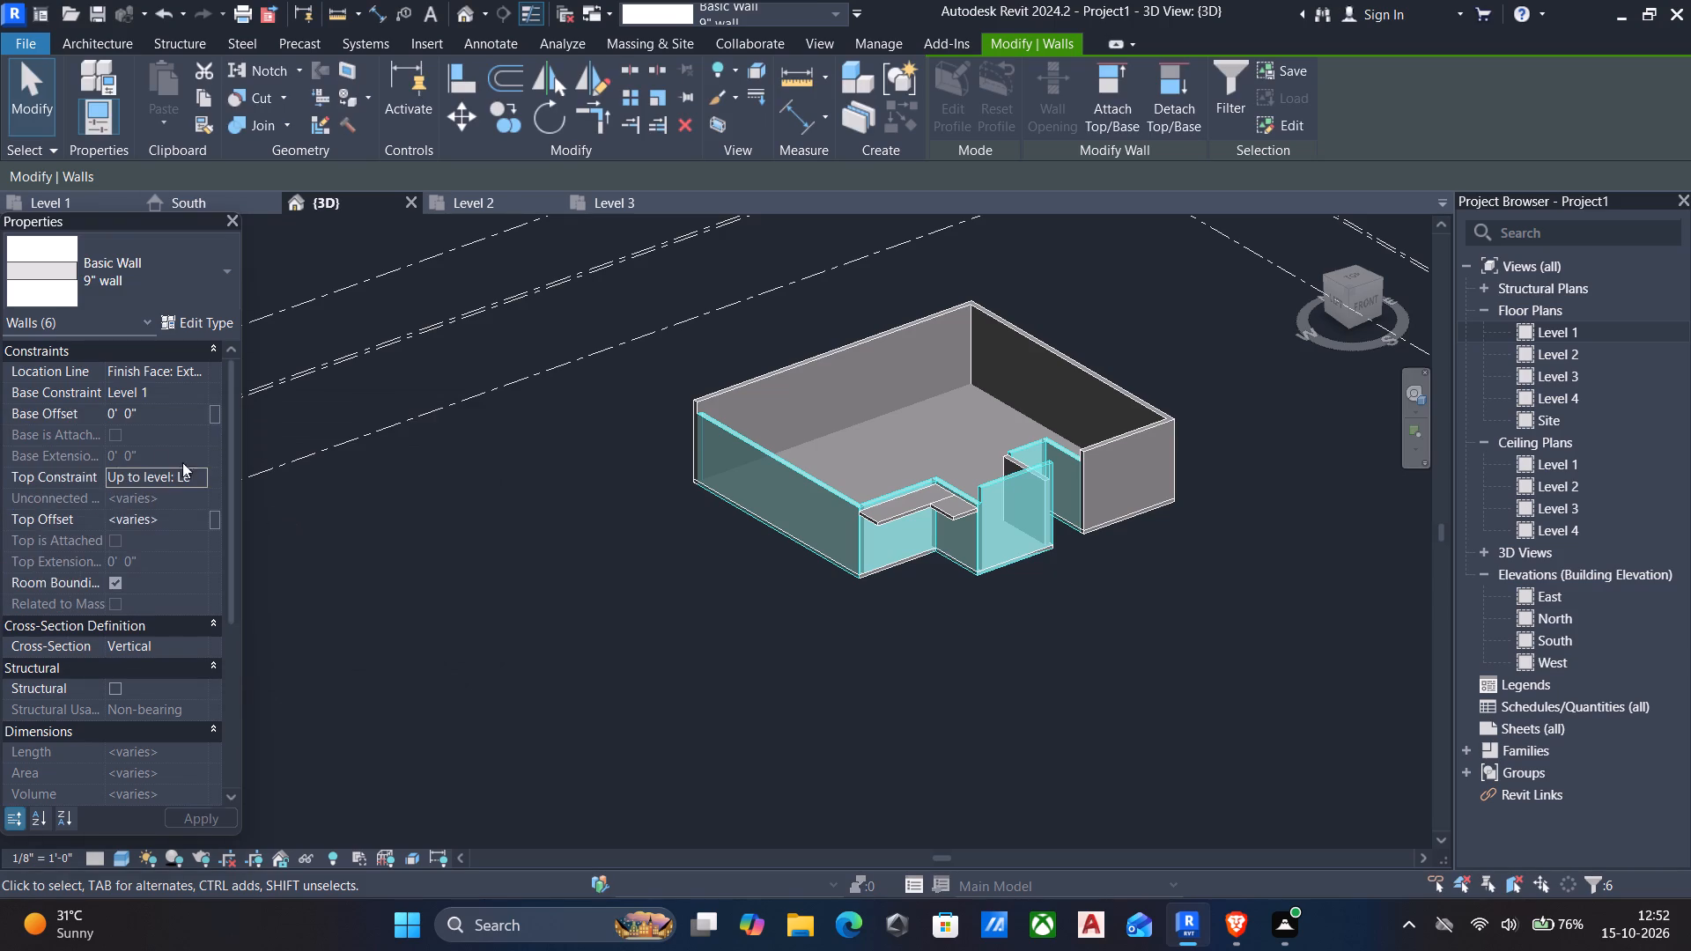
Set the top constraint of the six selected walls to Level 2.
{"action": "left_click", "coordinate": [202, 475]}
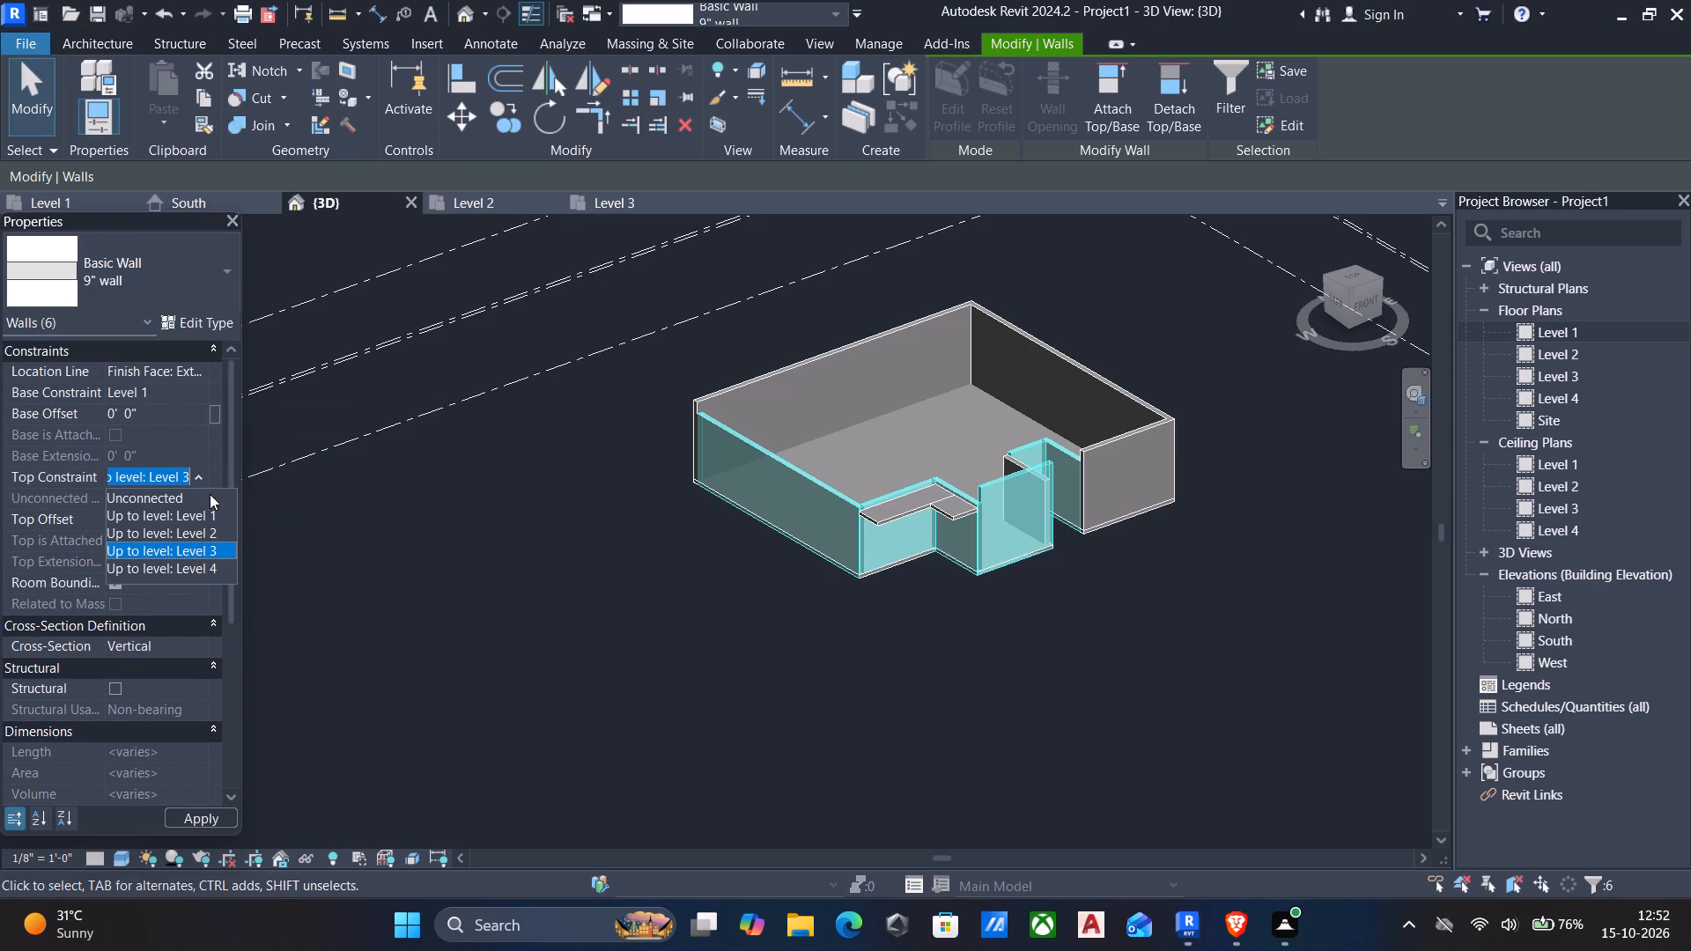
{"action": "left_click", "coordinate": [208, 533]}
{"action": "key", "text": "Escape"}
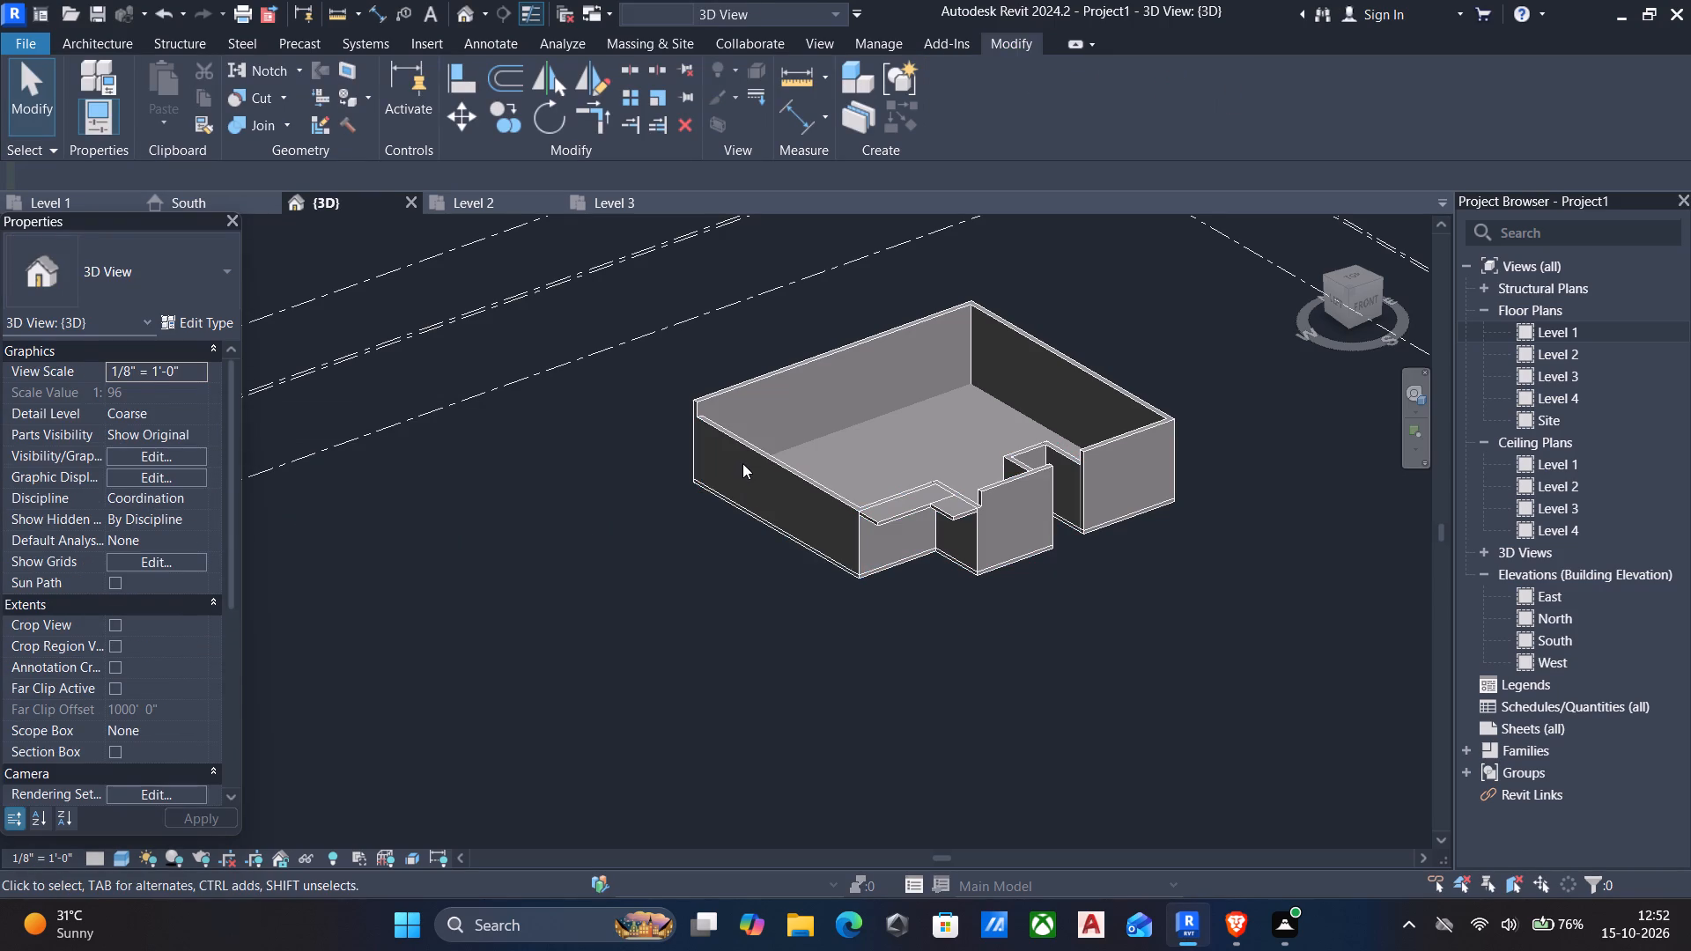
Set a 0' top offset with Level 2 as top constraint for the west, westernmost south, first projection's side, recessed south and second projection's west walls.
{"action": "left_click", "coordinate": [749, 457]}
{"action": "scroll", "coordinate": [903, 468], "scroll_direction": "up", "scroll_amount": 4}
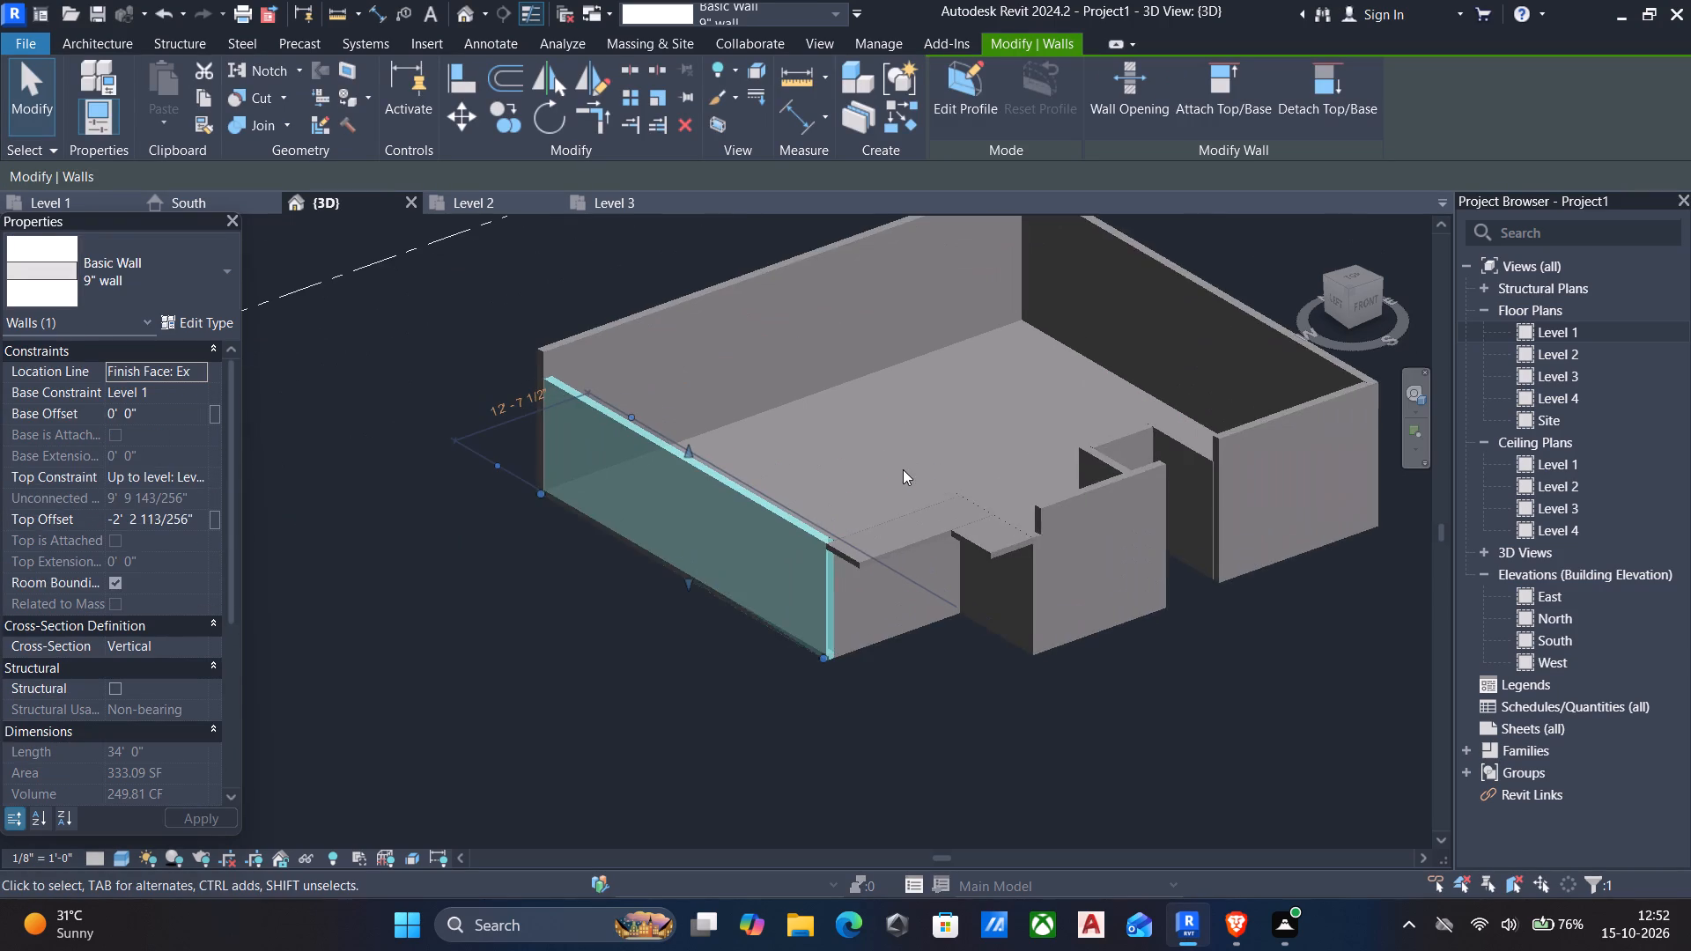
{"action": "scroll", "coordinate": [907, 538], "scroll_direction": "up", "scroll_amount": 3}
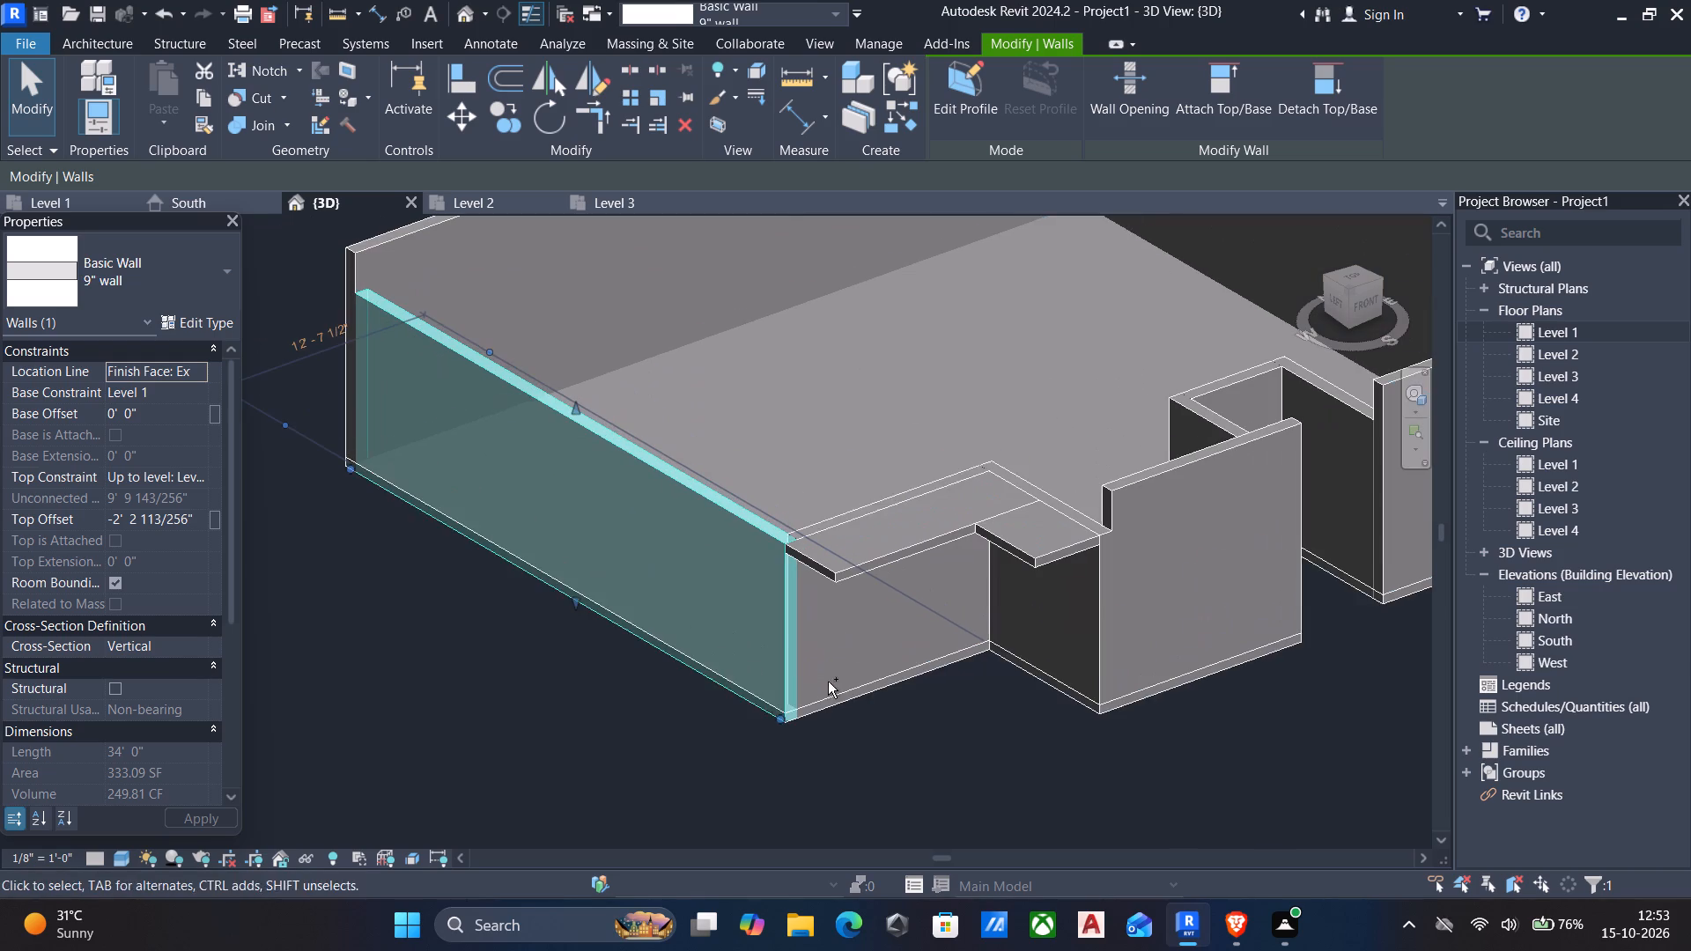
{"action": "left_click", "coordinate": [800, 640], "text": "ctrl"}
{"action": "left_click", "coordinate": [888, 487], "text": "ctrl"}
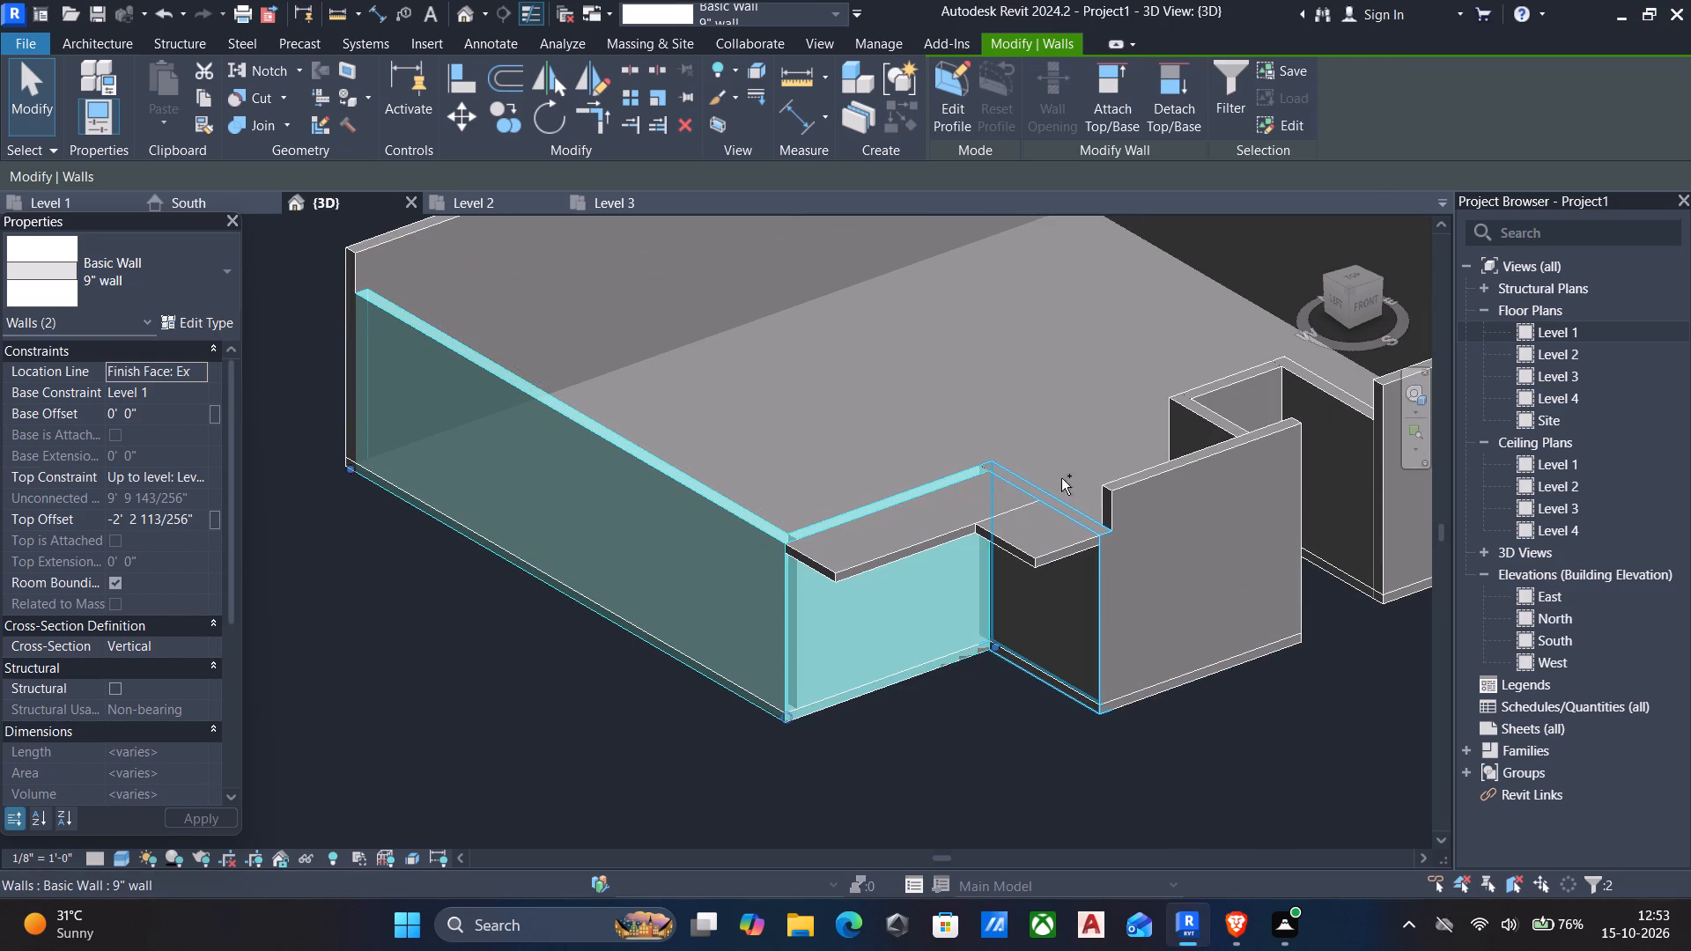
{"action": "left_click", "coordinate": [1047, 491], "text": "ctrl"}
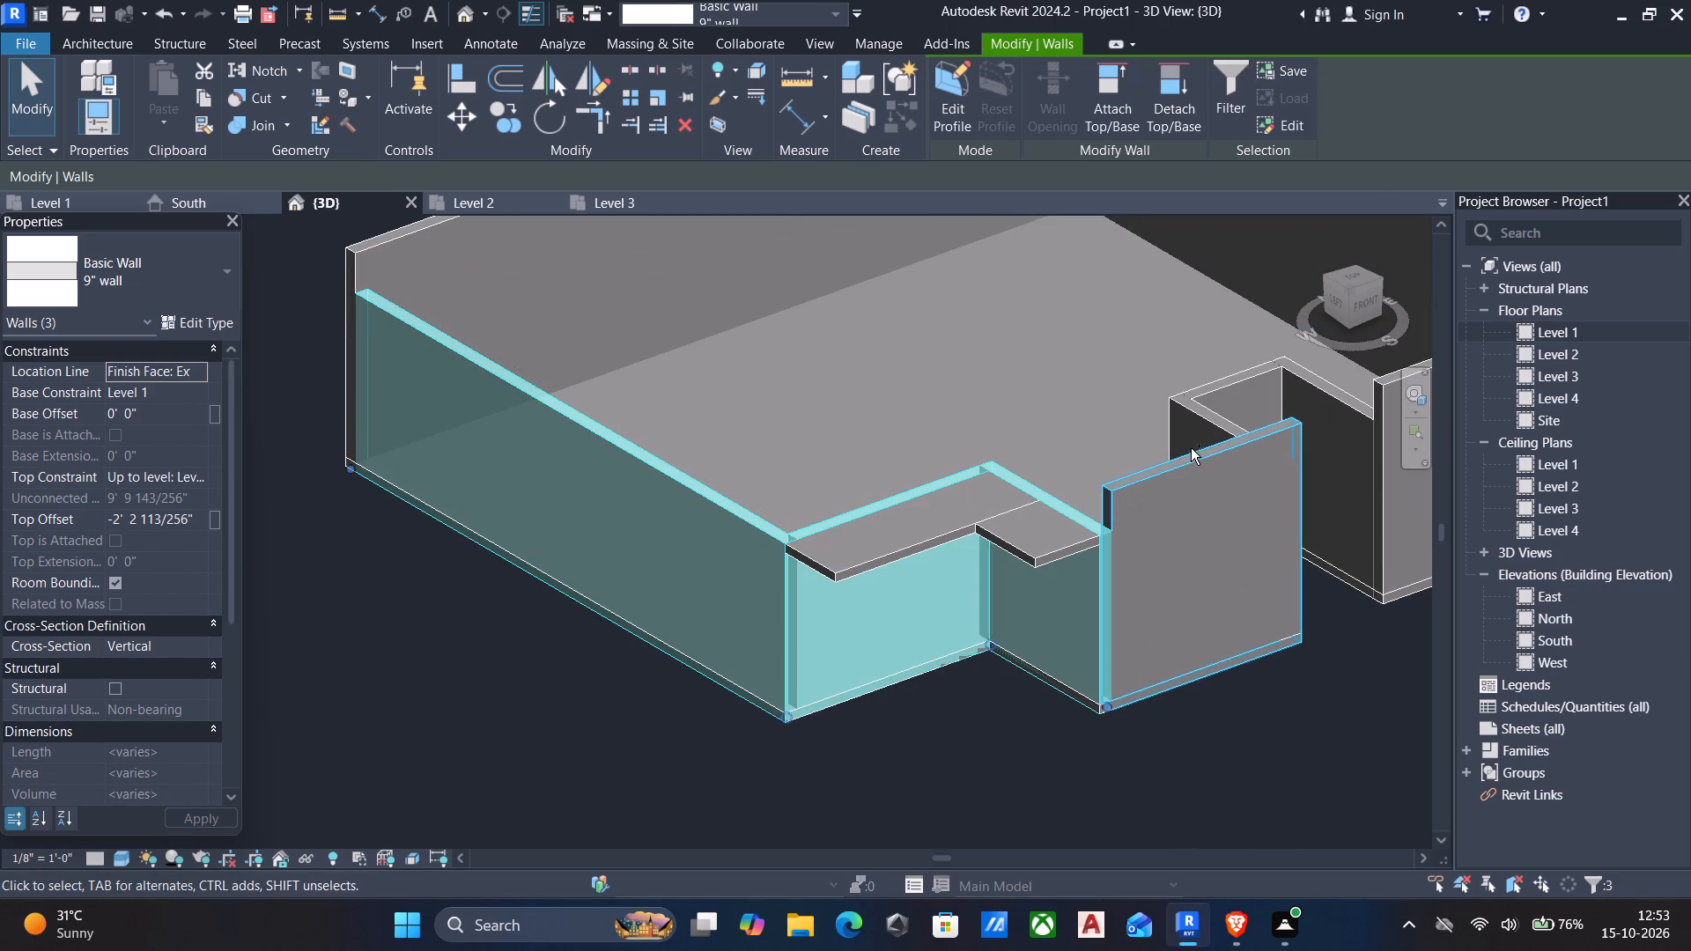
{"action": "left_click", "coordinate": [1200, 405], "text": "ctrl"}
{"action": "left_click", "coordinate": [1214, 389], "text": "ctrl"}
{"action": "left_click", "coordinate": [1317, 387], "text": "ctrl"}
{"action": "scroll", "coordinate": [1285, 444], "scroll_direction": "down", "scroll_amount": 5}
{"action": "middle_click_drag", "start_coordinate": [1254, 566], "coordinate": [1238, 576]}
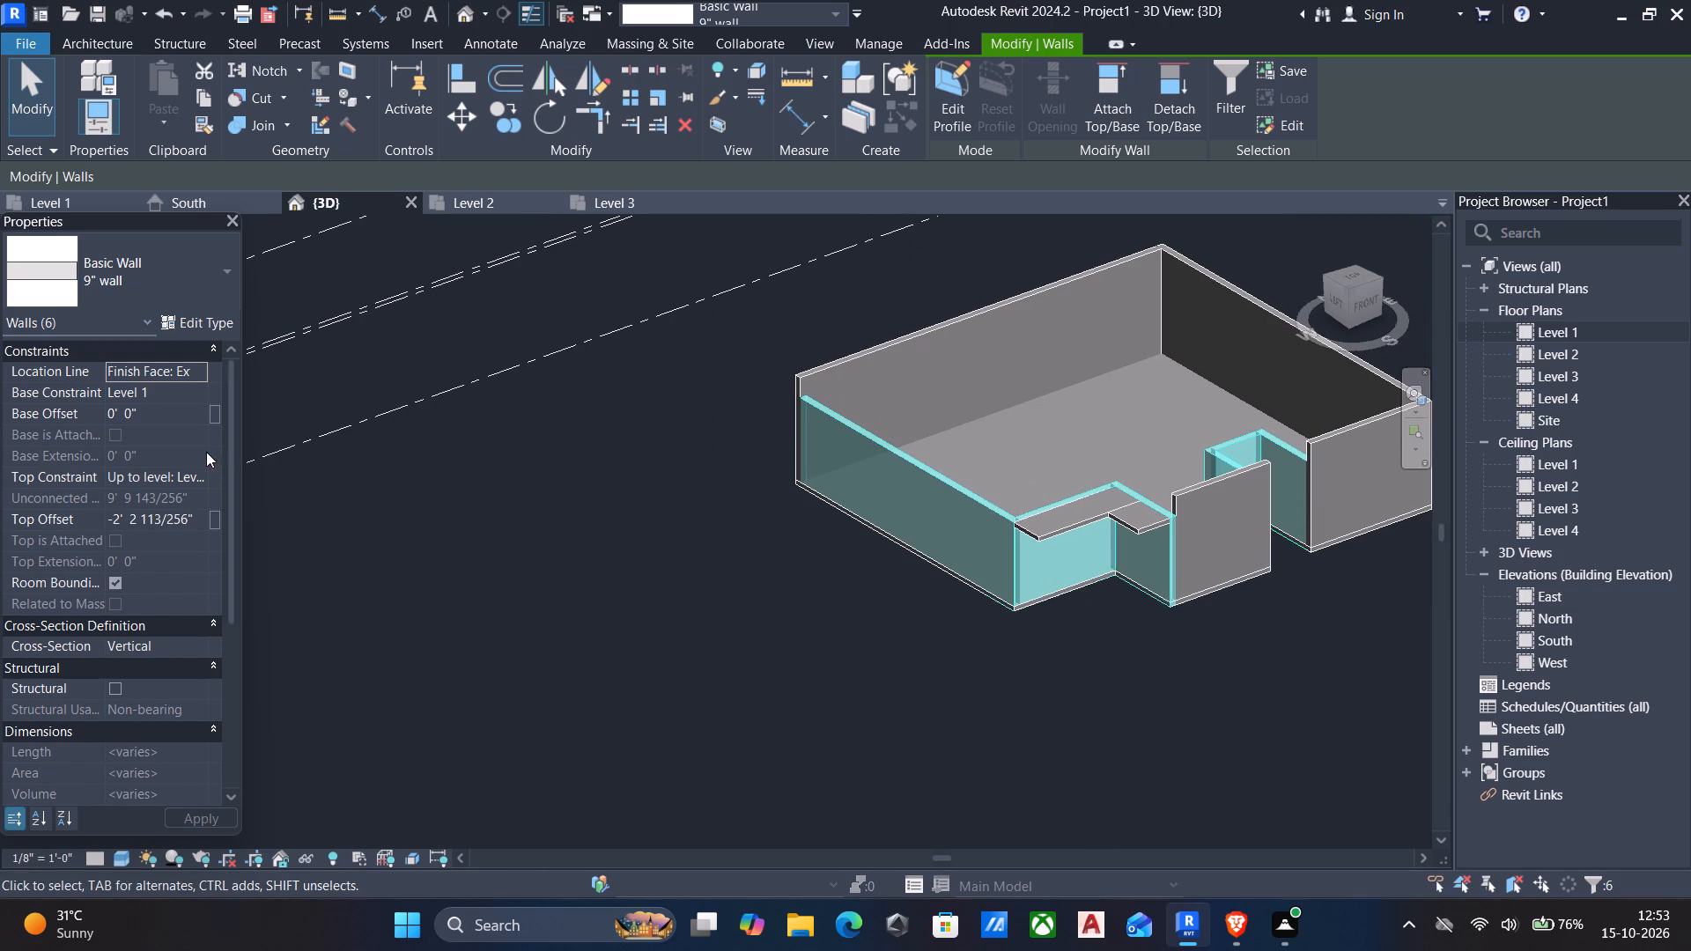
{"action": "left_click", "coordinate": [199, 518]}
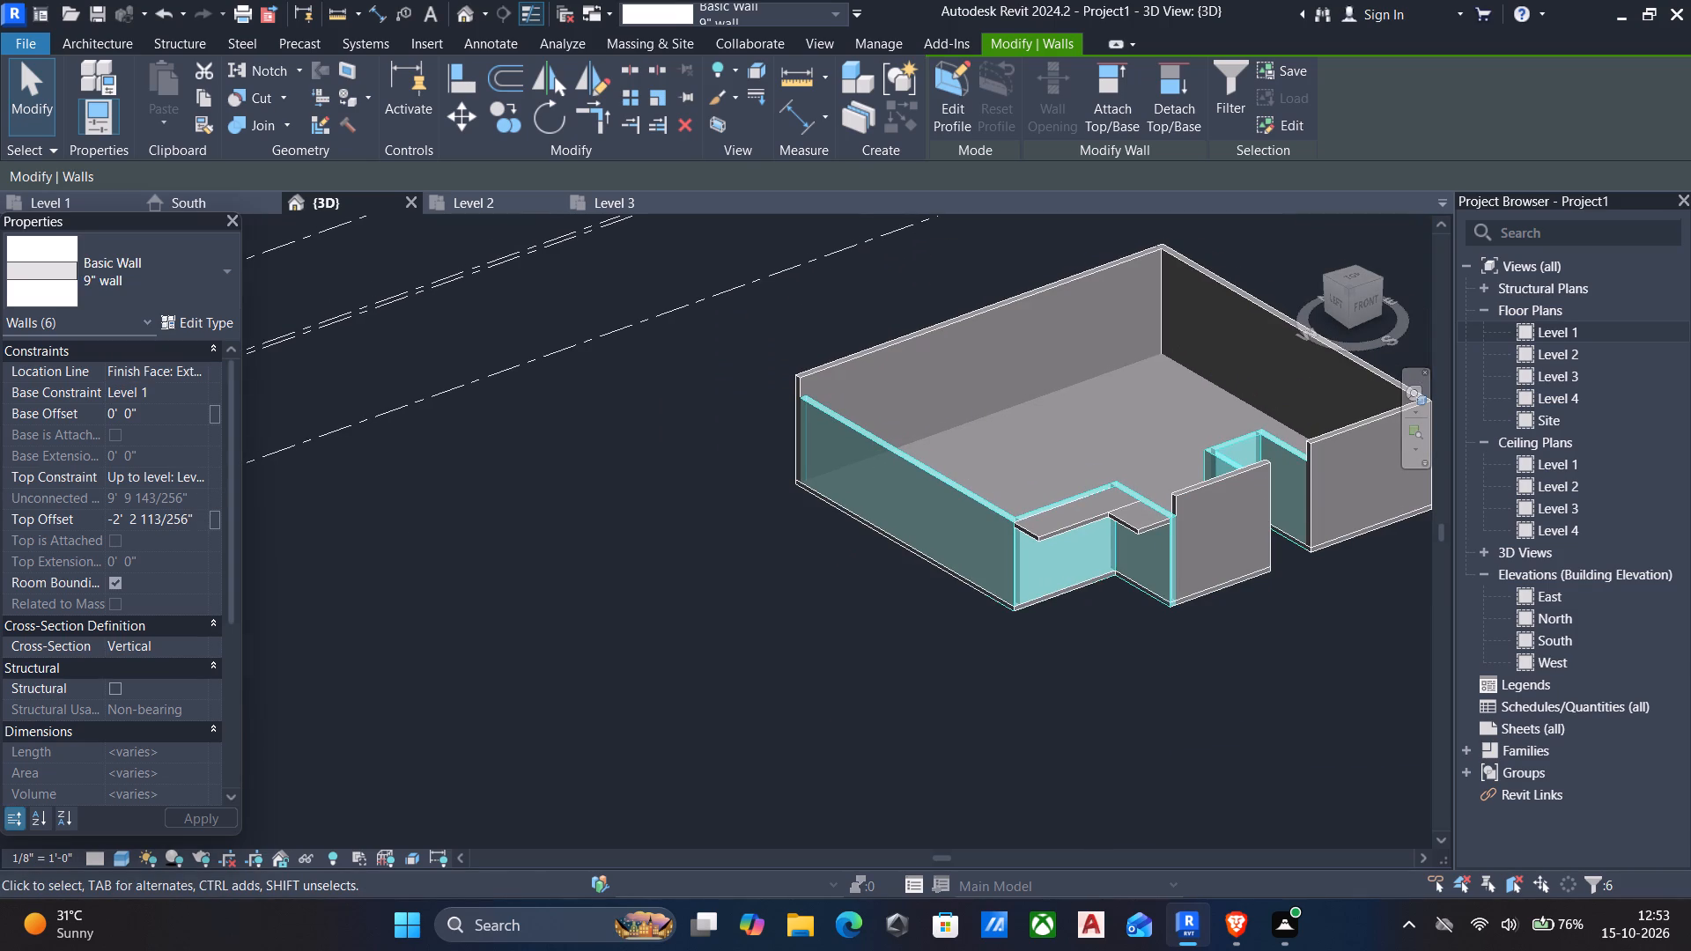
{"action": "left_click_drag", "start_coordinate": [199, 518], "coordinate": [0, 508]}
{"action": "left_click", "coordinate": [203, 524]}
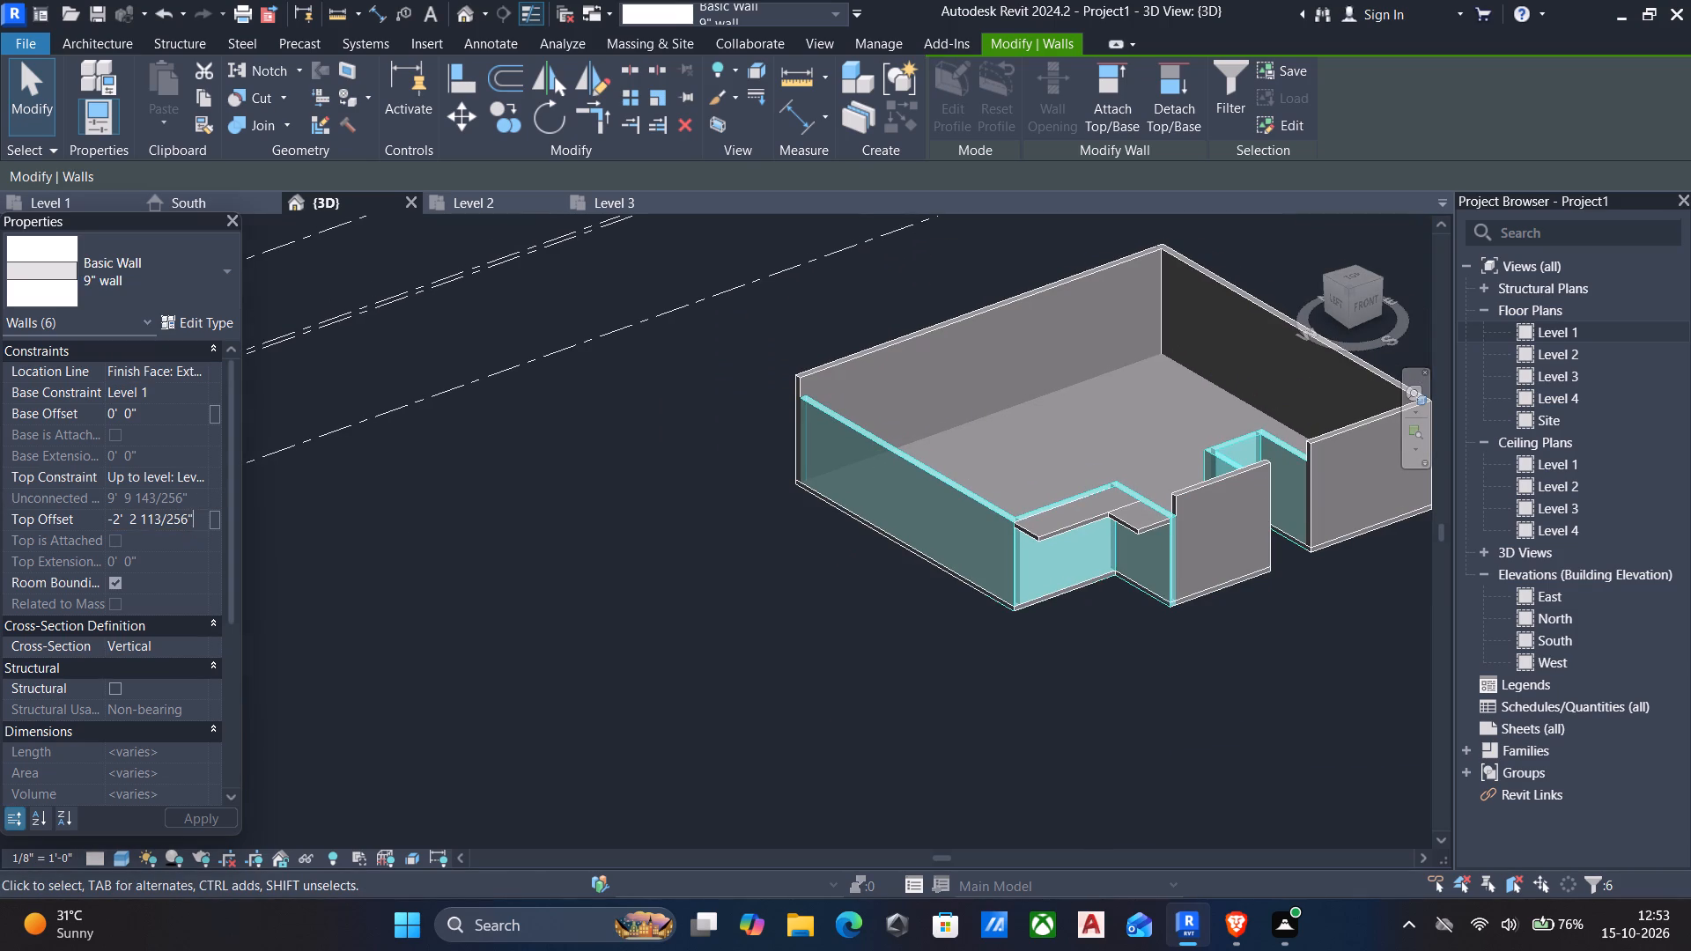
{"action": "left_click", "coordinate": [196, 520]}
{"action": "left_click_drag", "start_coordinate": [195, 520], "coordinate": [107, 521]}
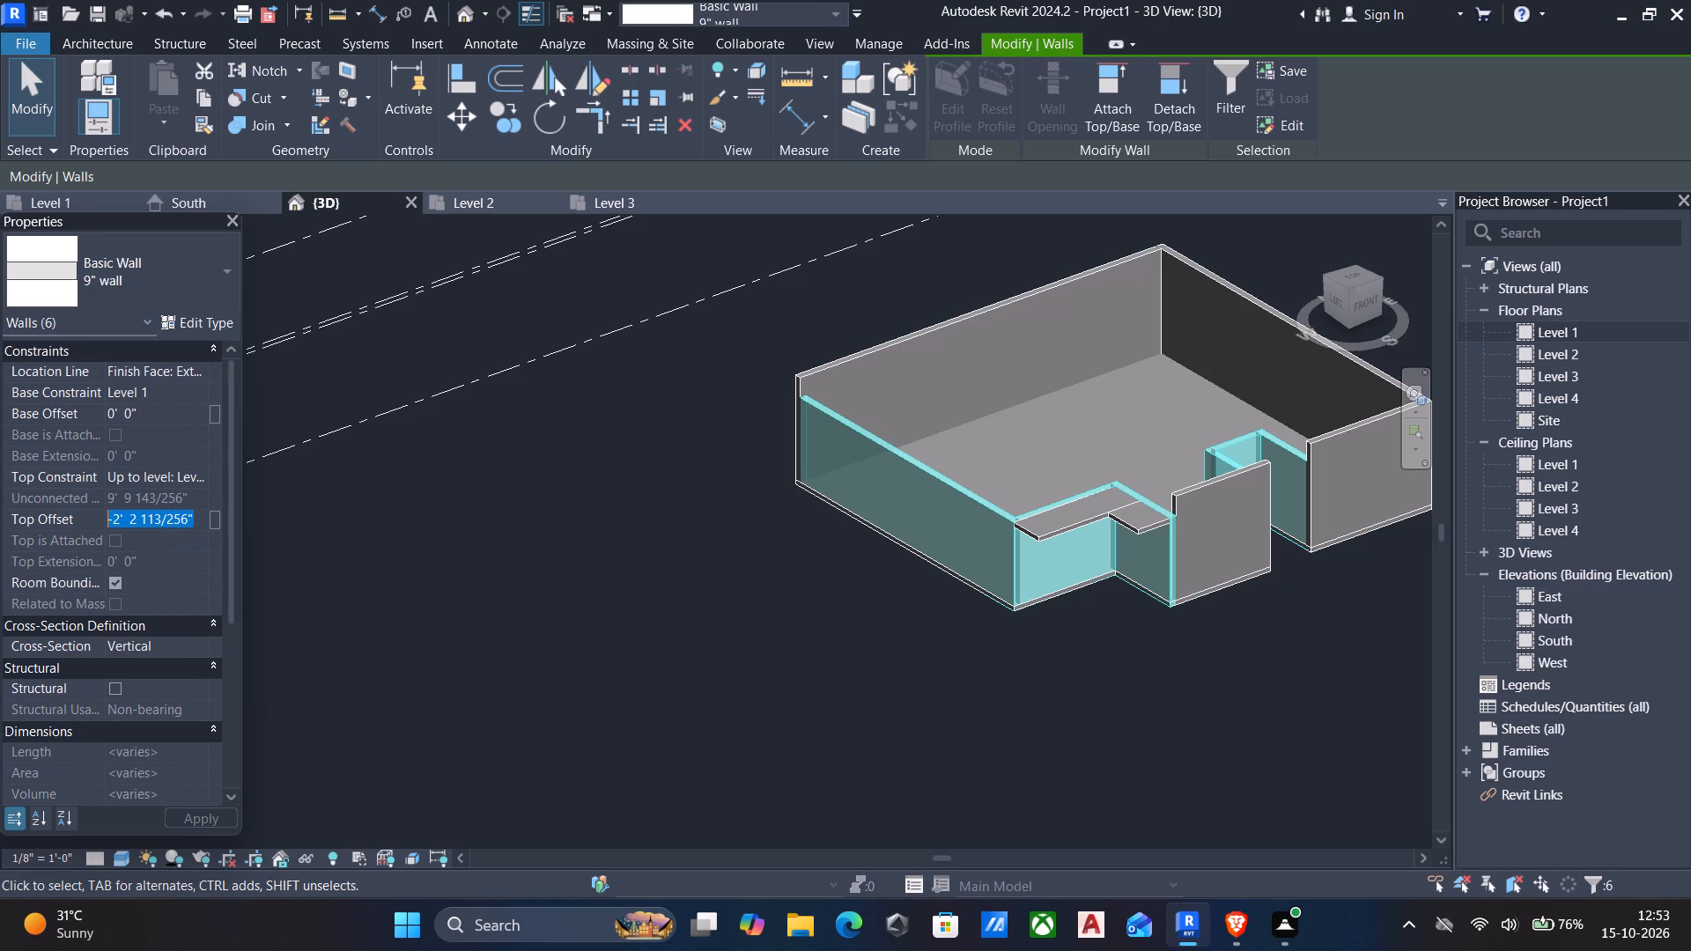
{"action": "left_click_drag", "start_coordinate": [107, 521], "coordinate": [106, 521]}
{"action": "key", "text": "BackSpace"}
{"action": "key", "text": "0"}
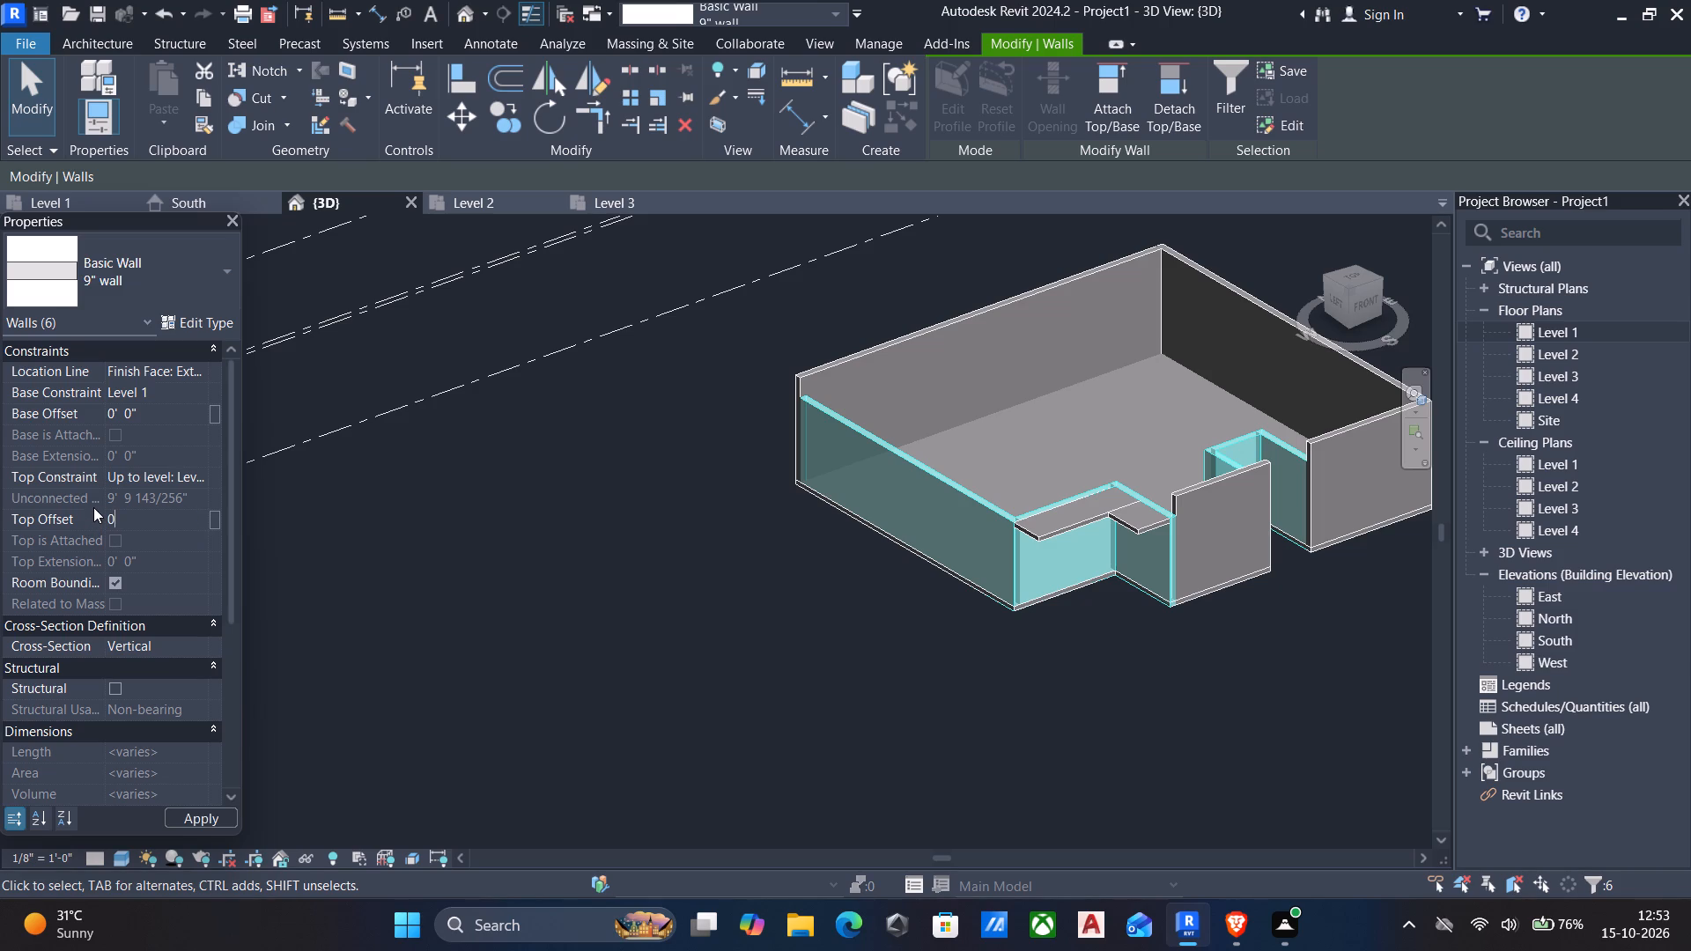
{"action": "key", "text": "apostrophe"}
{"action": "left_click", "coordinate": [196, 472]}
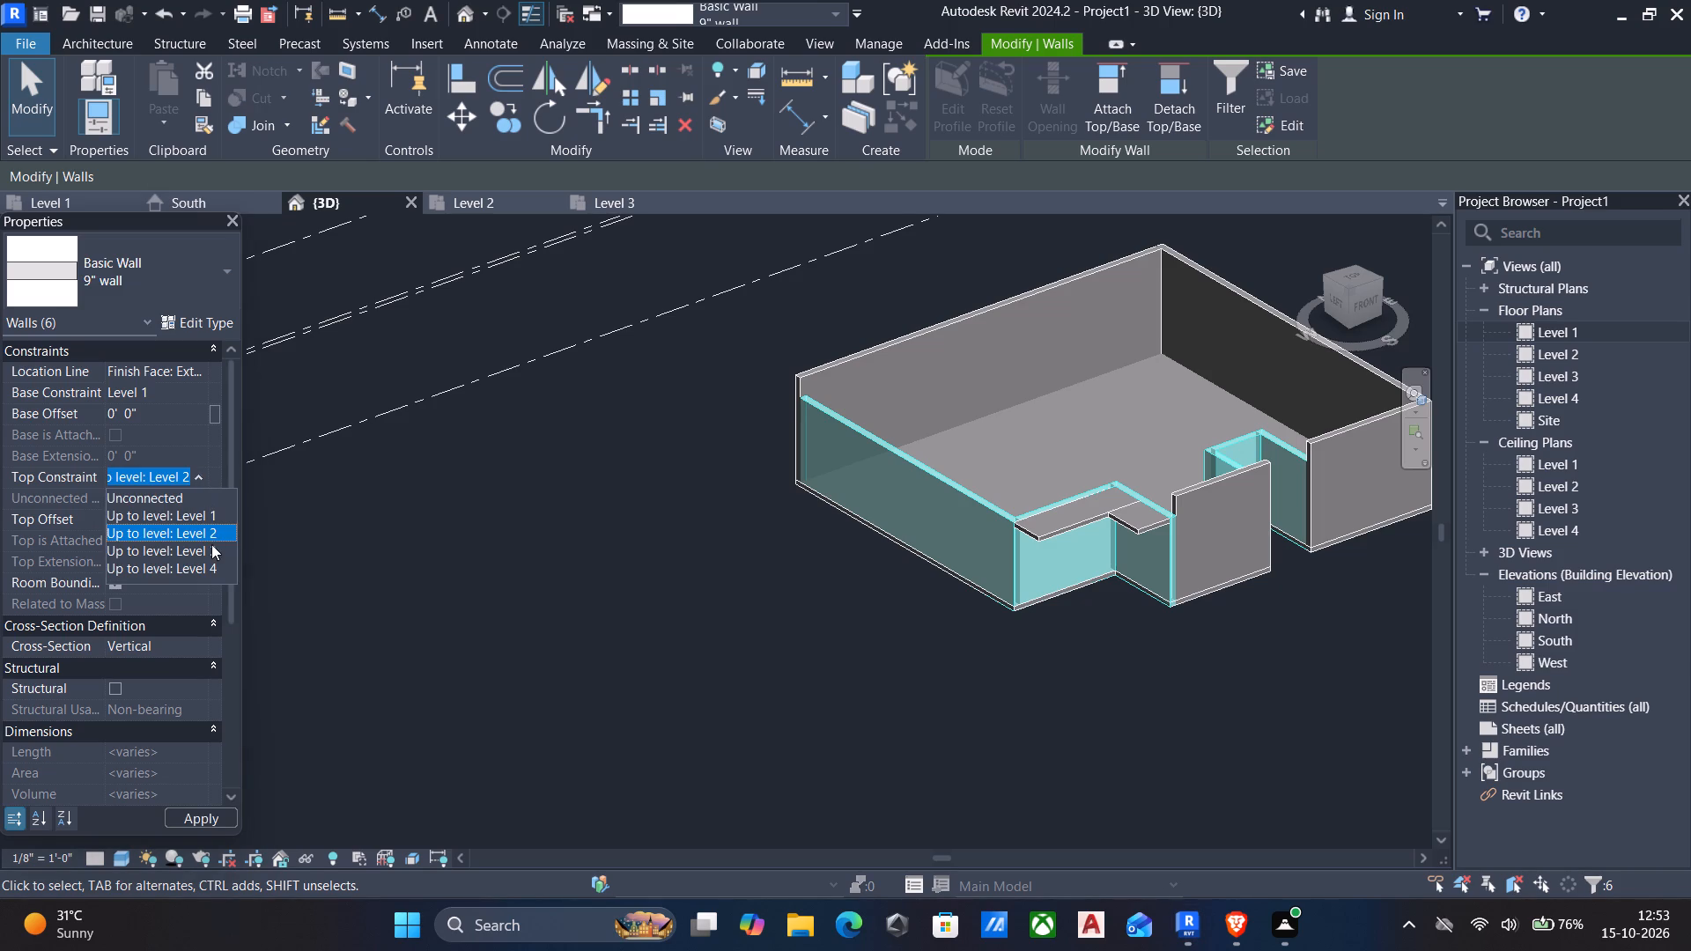
{"action": "left_click", "coordinate": [203, 532]}
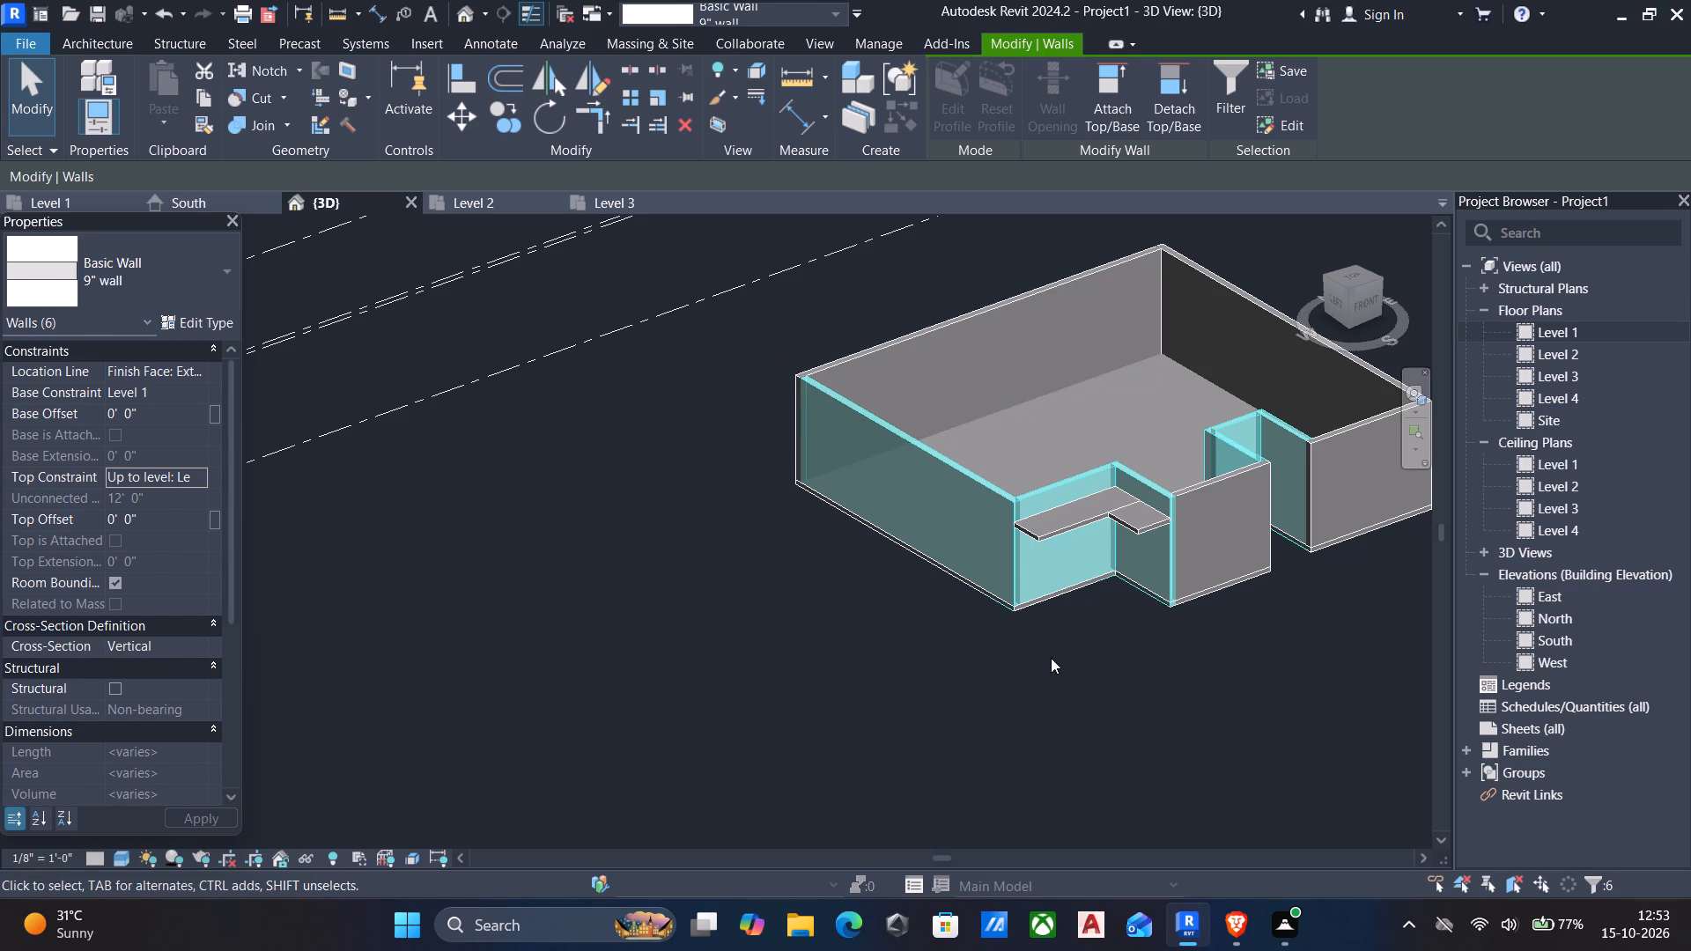
{"action": "key", "text": "Escape"}
Examine the wall tops and the south ledge from several angles in the 3D view.
{"action": "middle_click_drag", "start_coordinate": [1062, 658], "coordinate": [1050, 569], "text": "shift"}
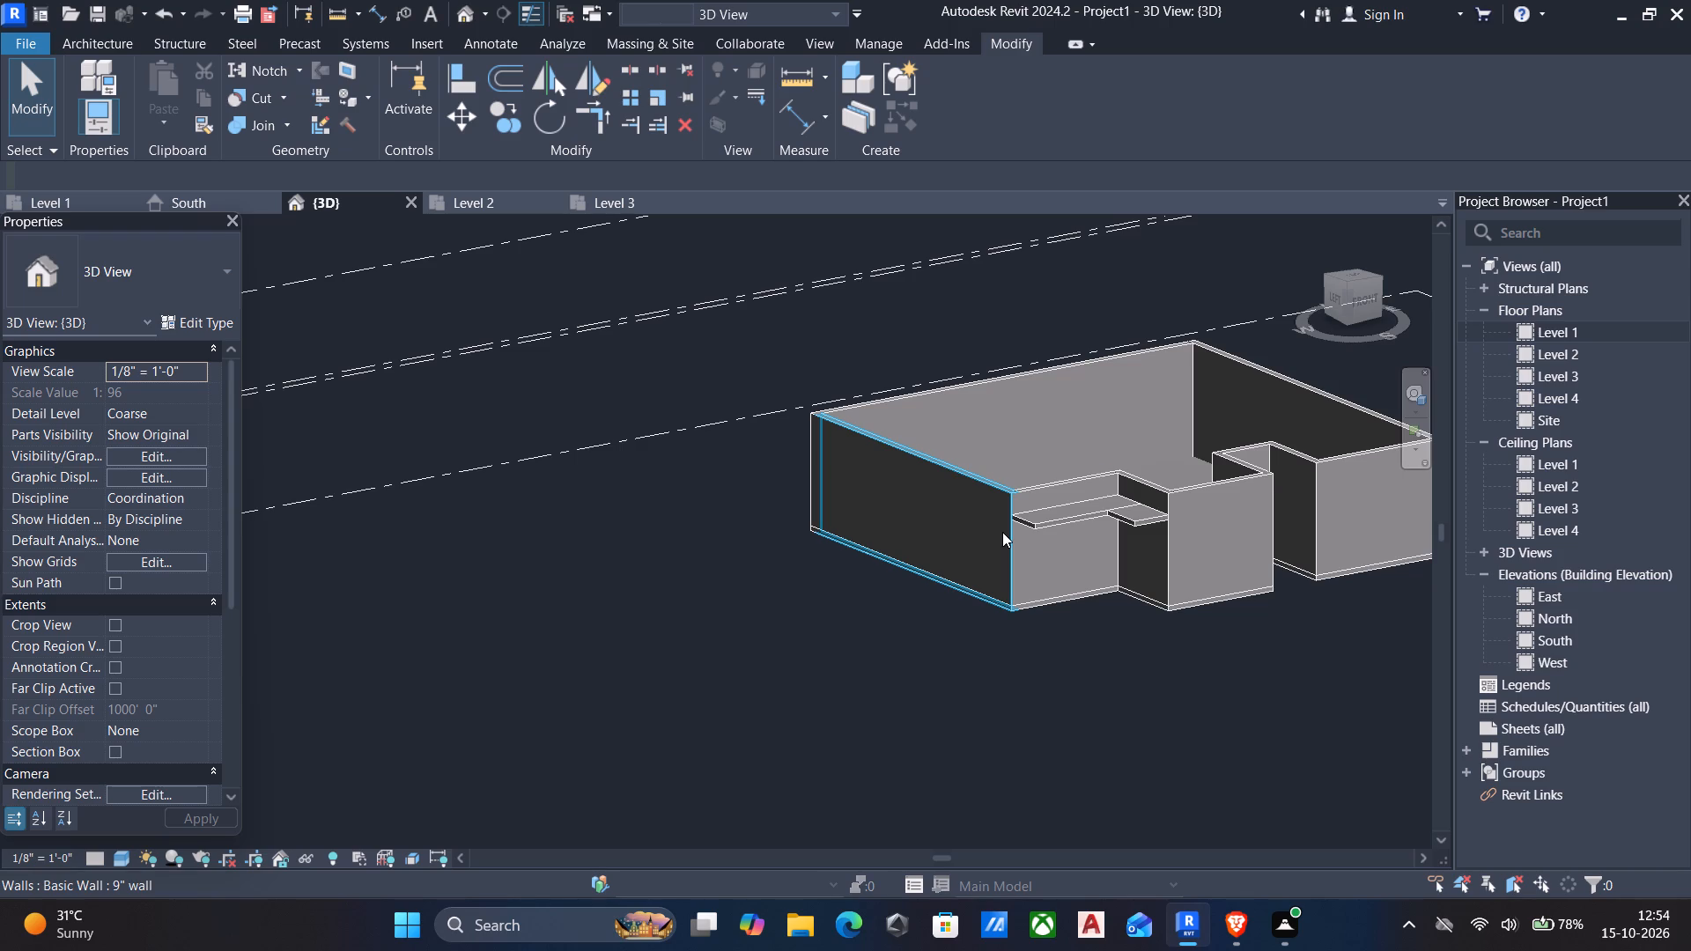
{"action": "scroll", "coordinate": [1126, 640], "scroll_direction": "down", "scroll_amount": 2}
{"action": "middle_click_drag", "start_coordinate": [1147, 644], "coordinate": [1002, 702], "text": "shift"}
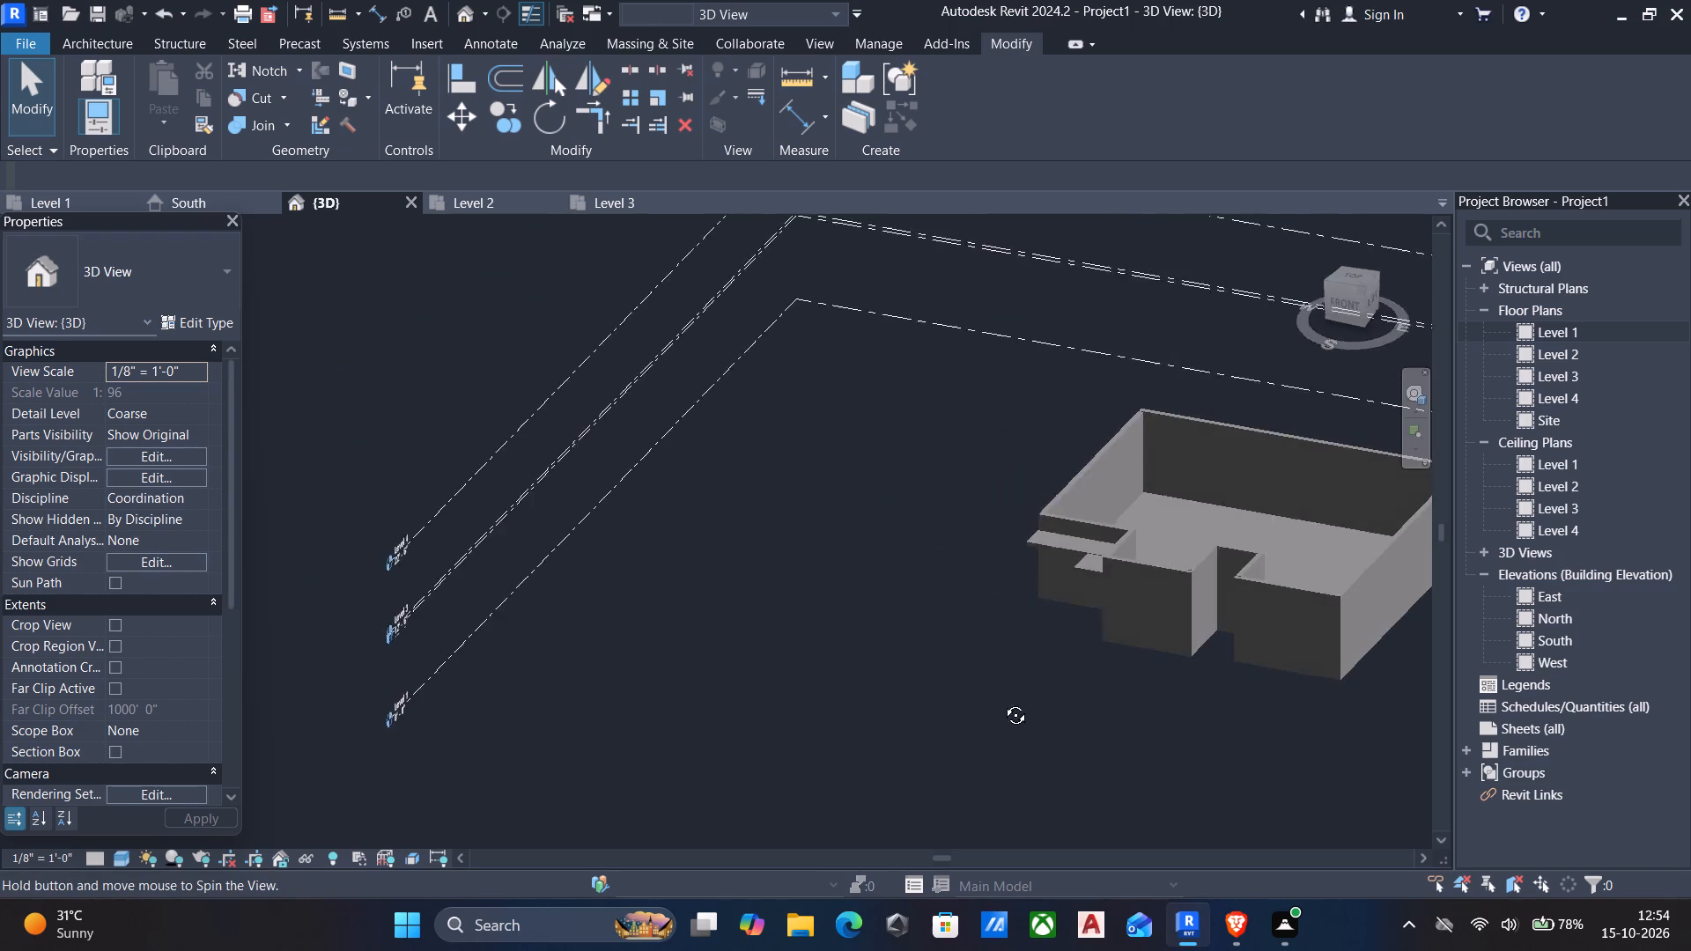
{"action": "middle_click_drag", "start_coordinate": [1002, 702], "coordinate": [1070, 665], "text": "shift"}
{"action": "left_click", "coordinate": [1649, 612]}
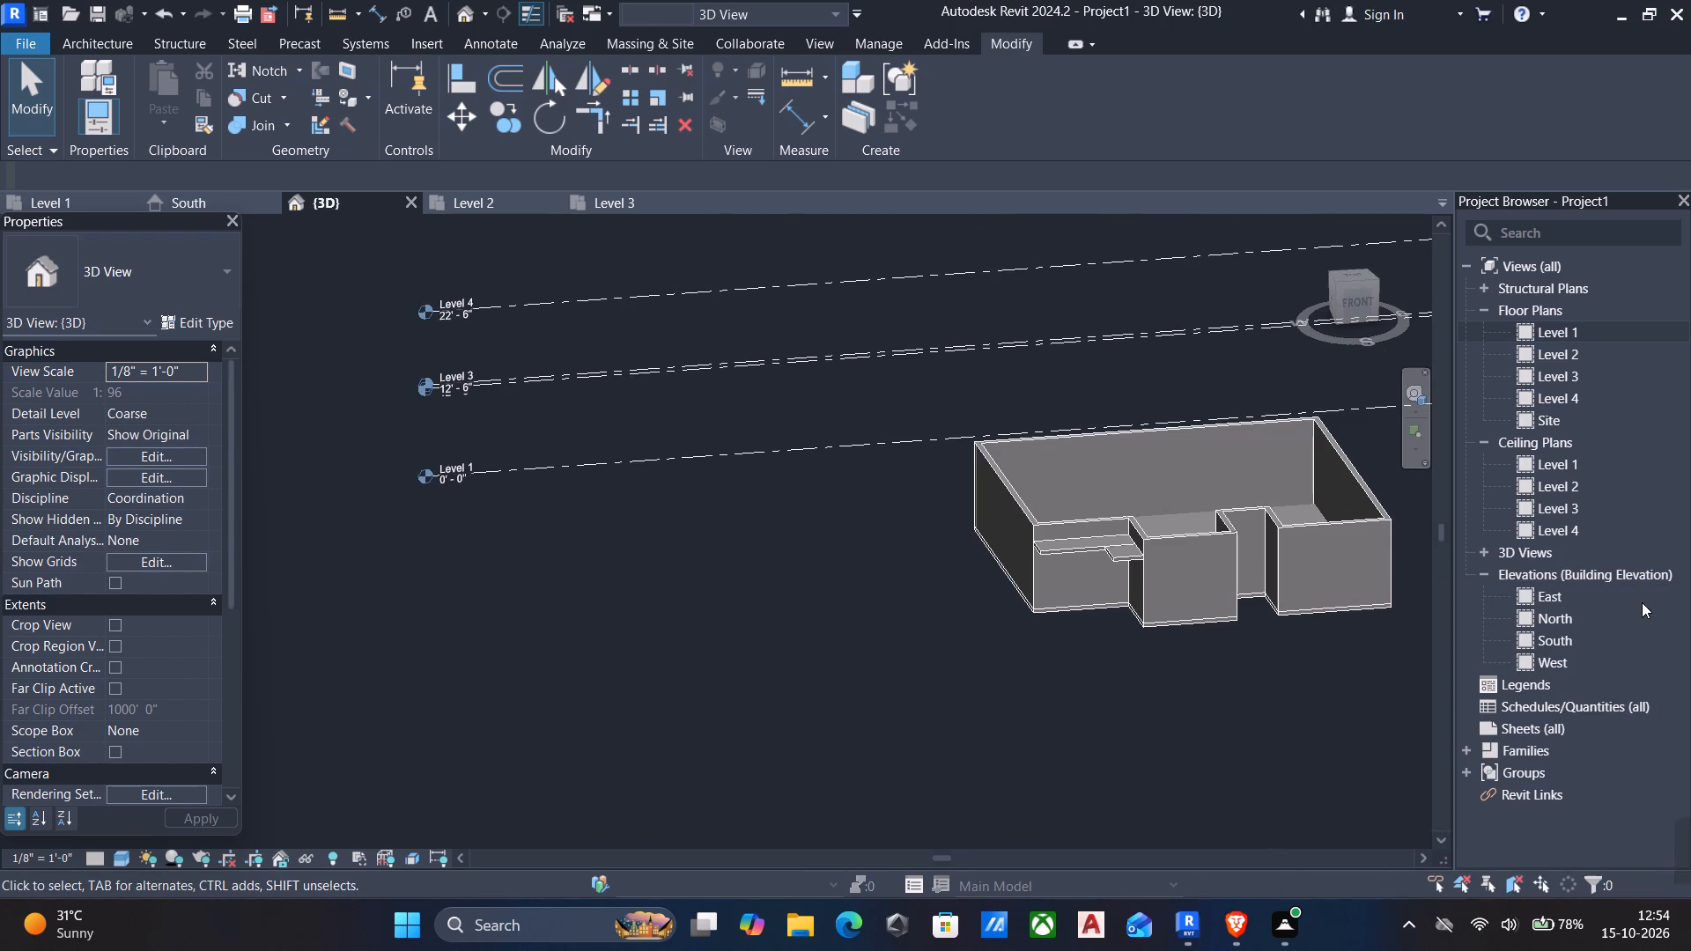
{"action": "middle_click_drag", "start_coordinate": [1339, 645], "coordinate": [1255, 657]}
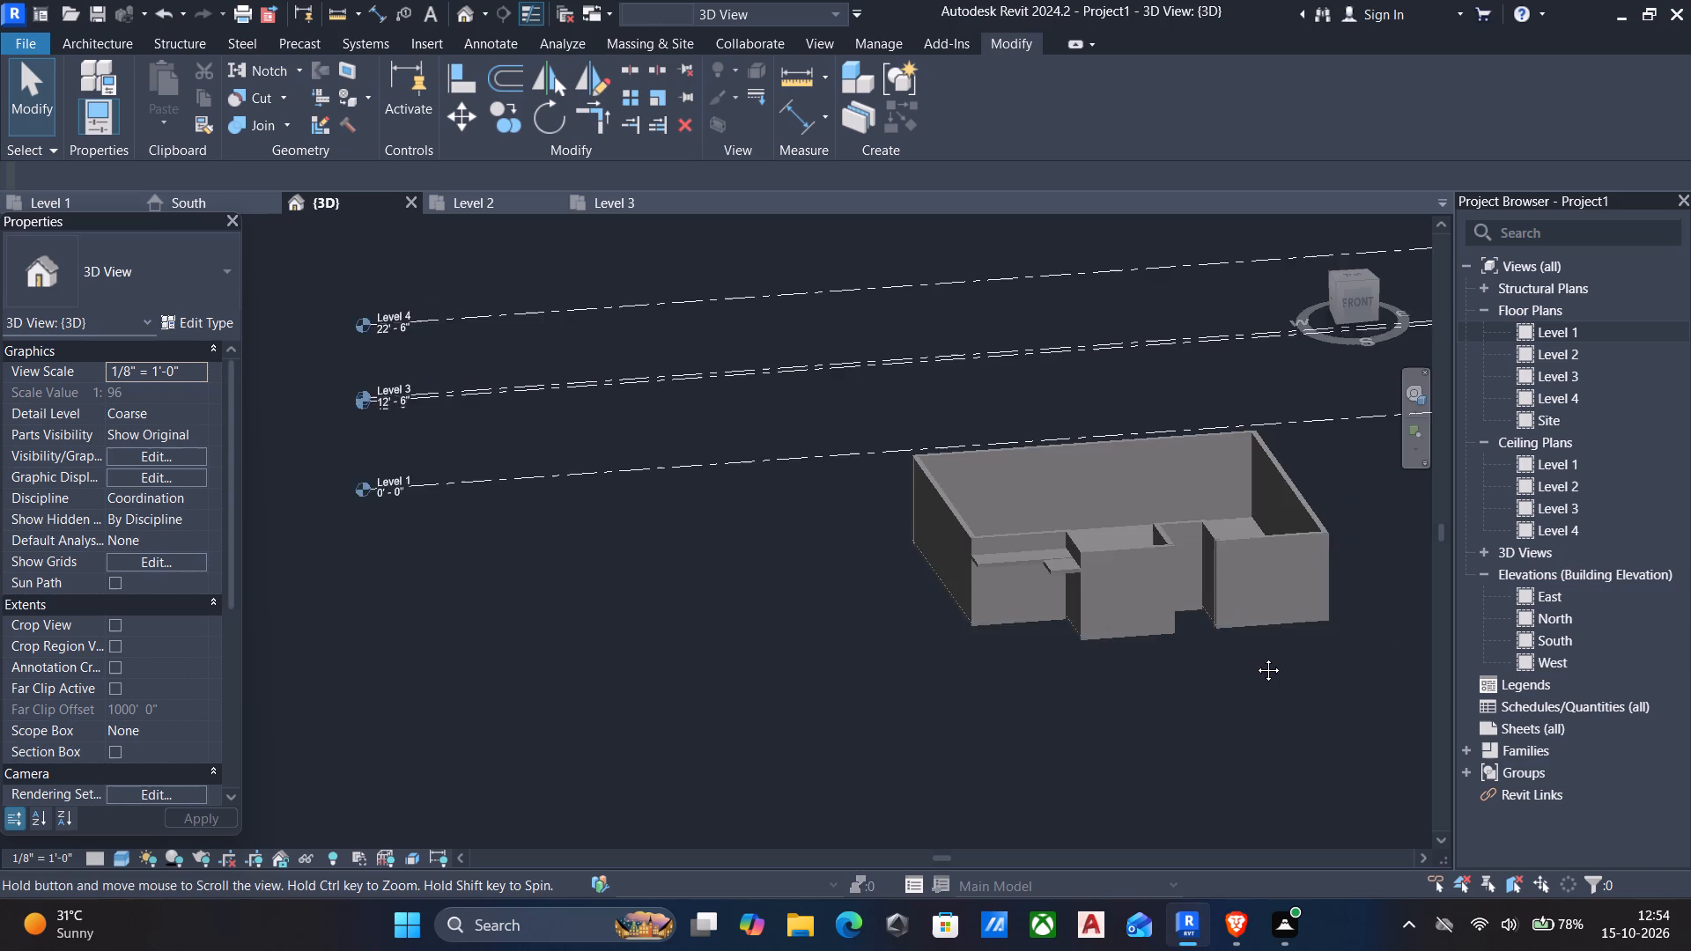
{"action": "middle_click_drag", "start_coordinate": [1255, 657], "coordinate": [1142, 623]}
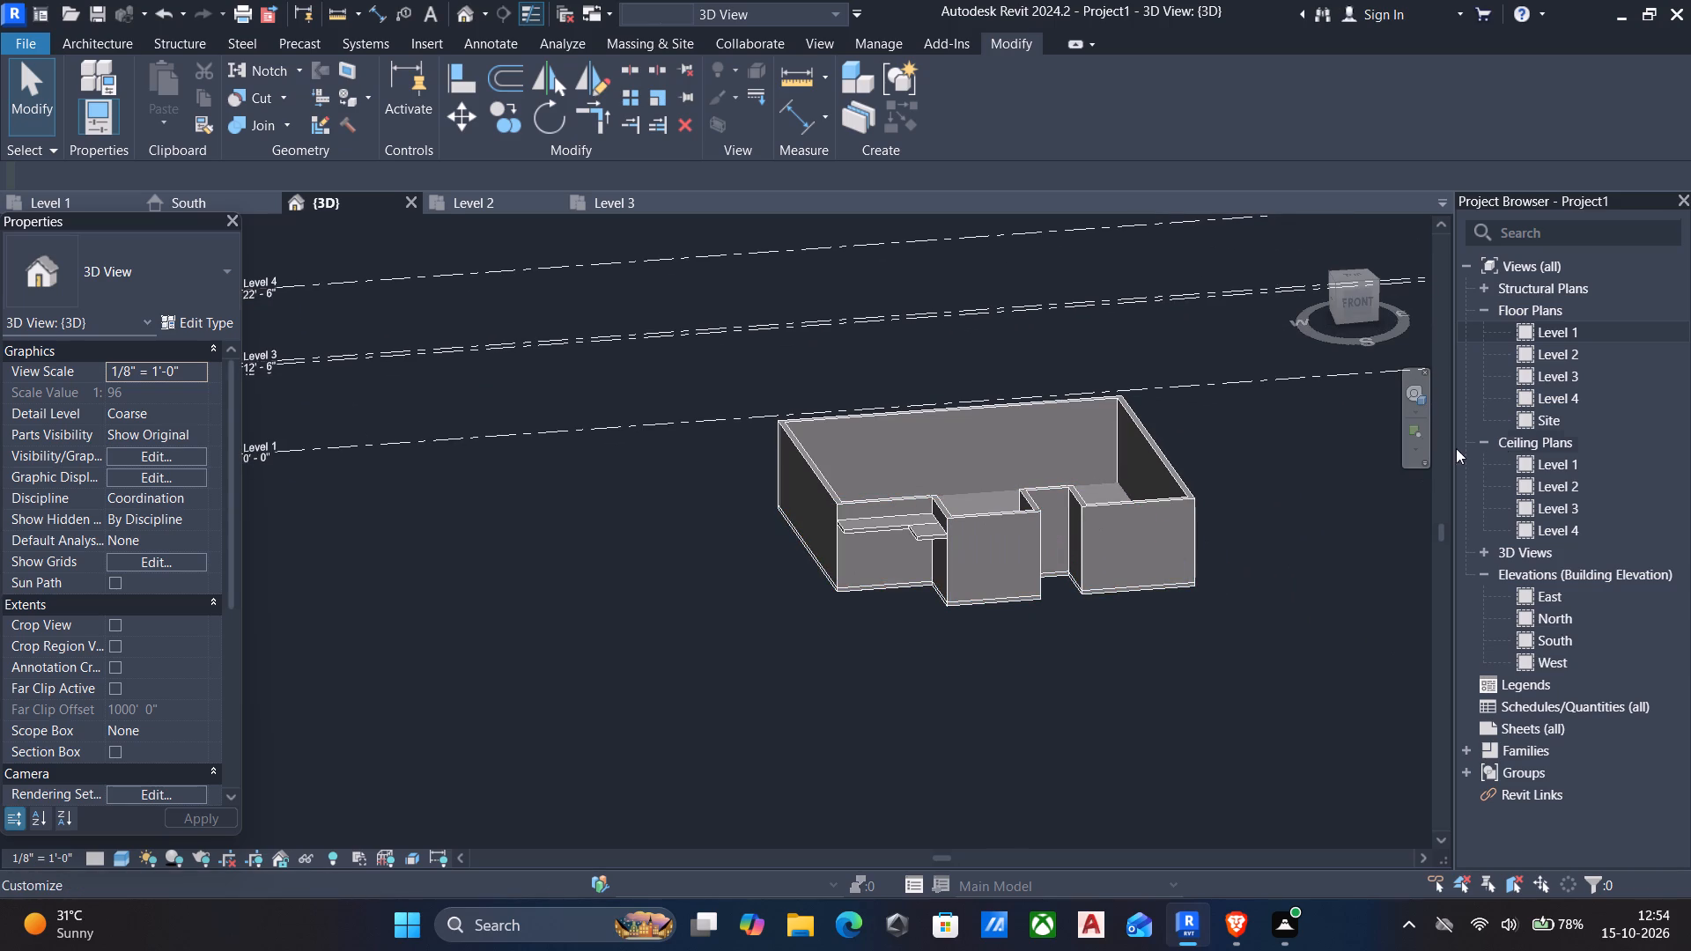
Open the Level 1 floor plan at the building's south projections.
{"action": "double_click", "coordinate": [1584, 337]}
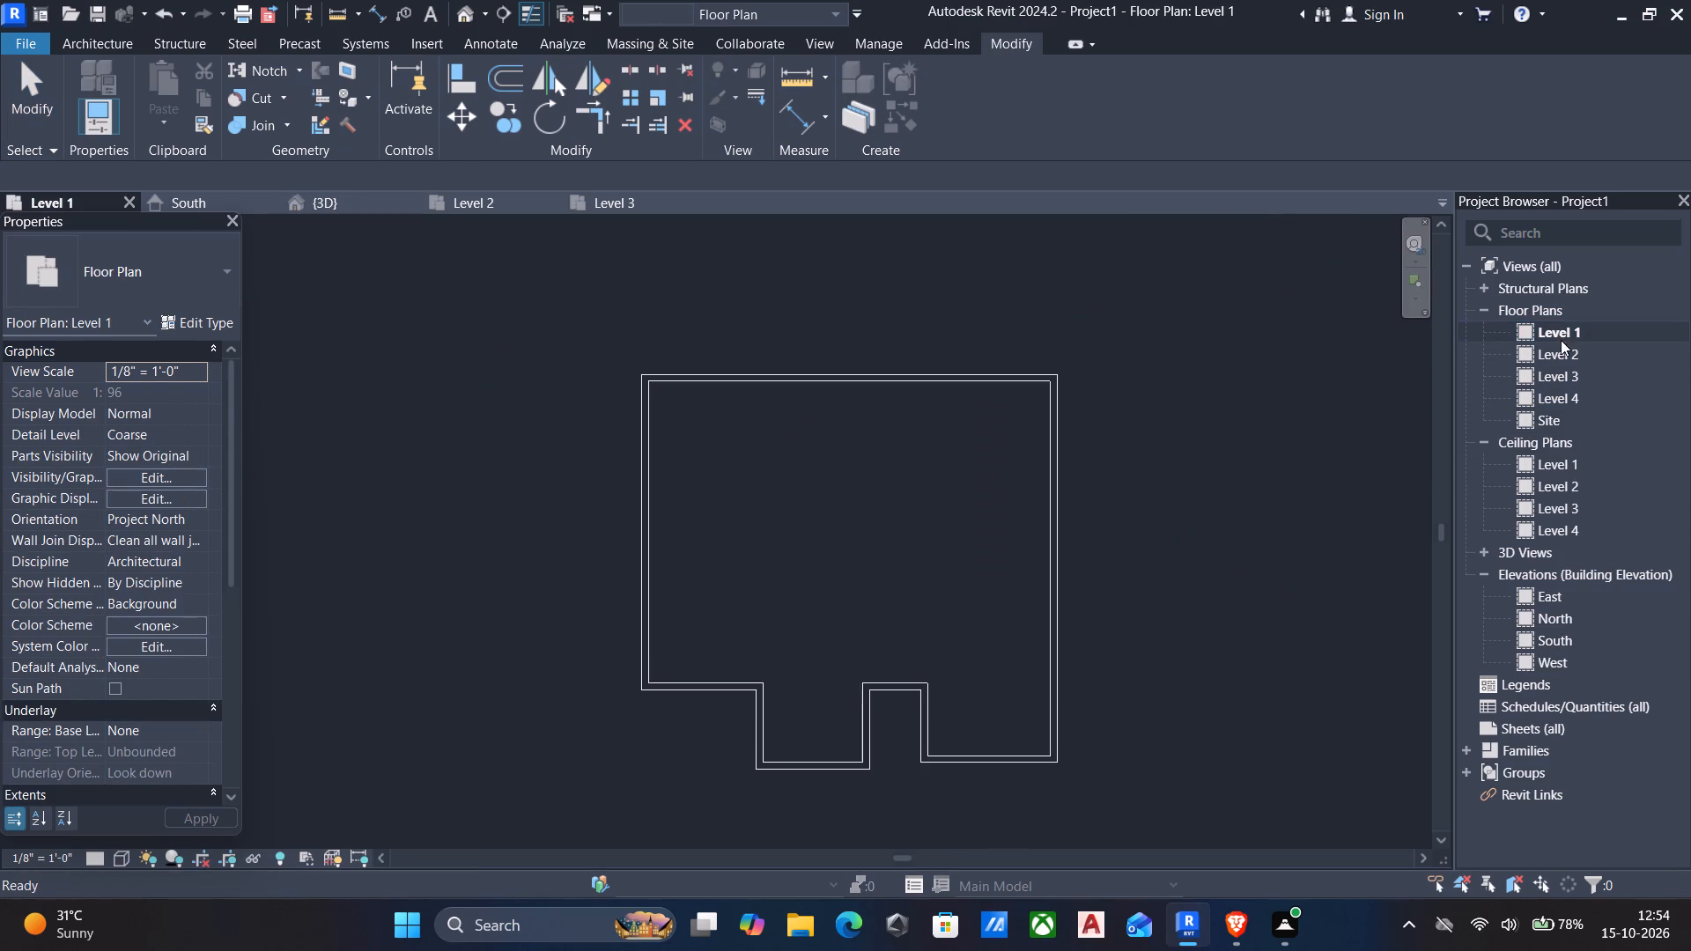
{"action": "middle_click_drag", "start_coordinate": [796, 767], "coordinate": [849, 545]}
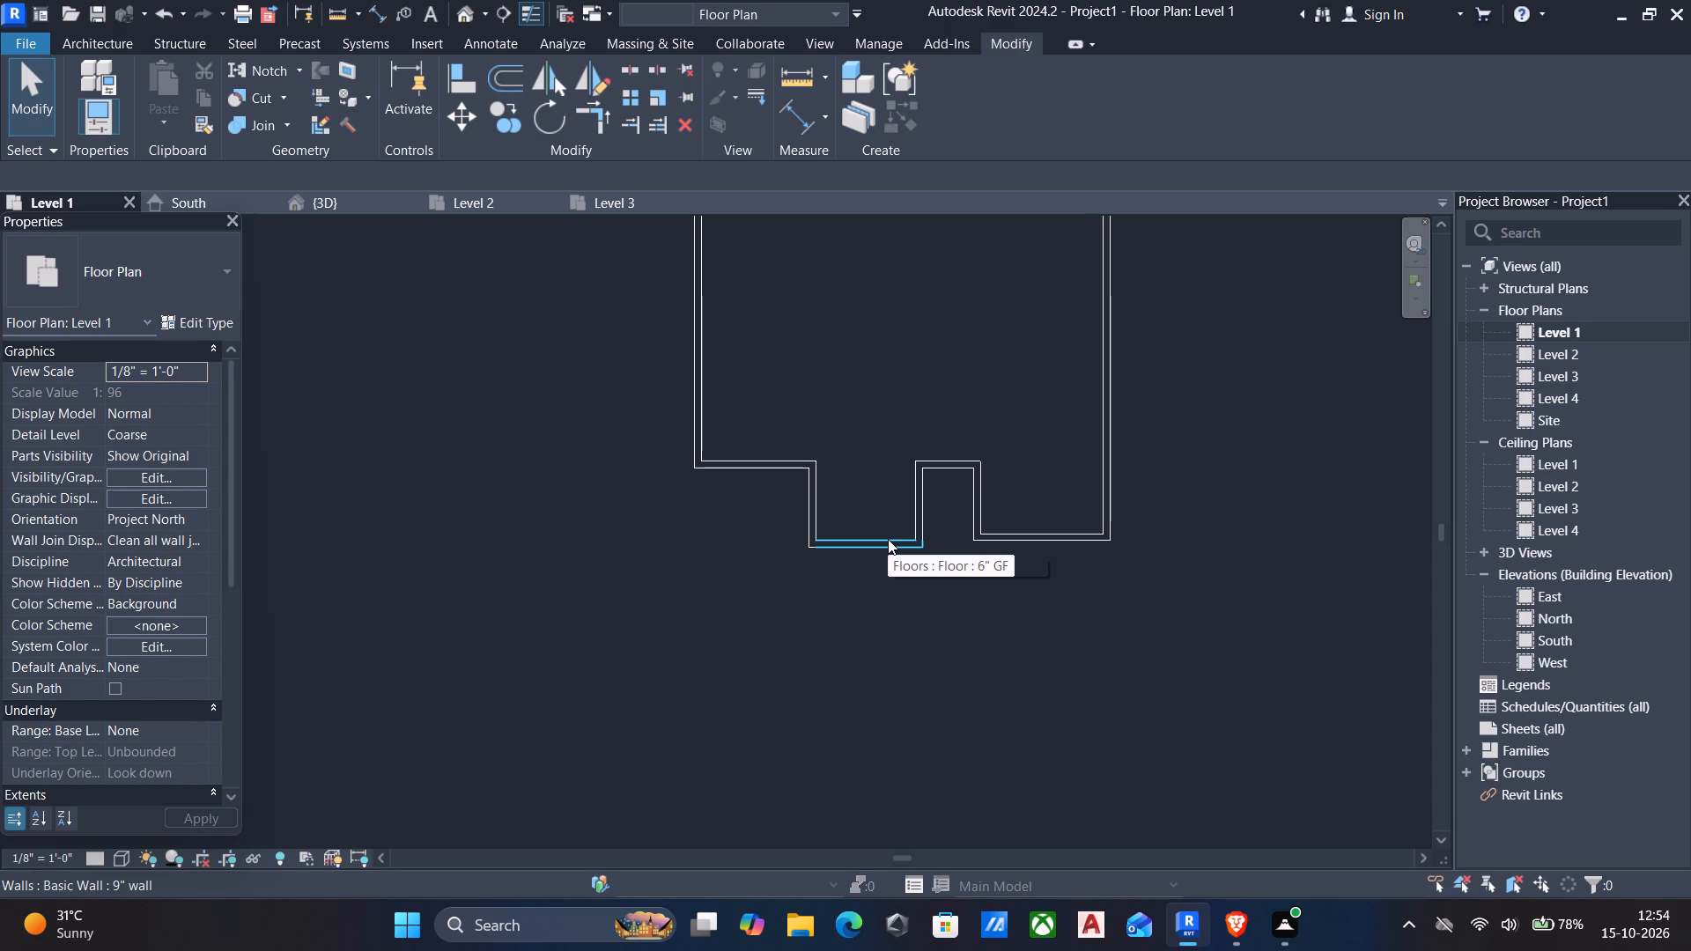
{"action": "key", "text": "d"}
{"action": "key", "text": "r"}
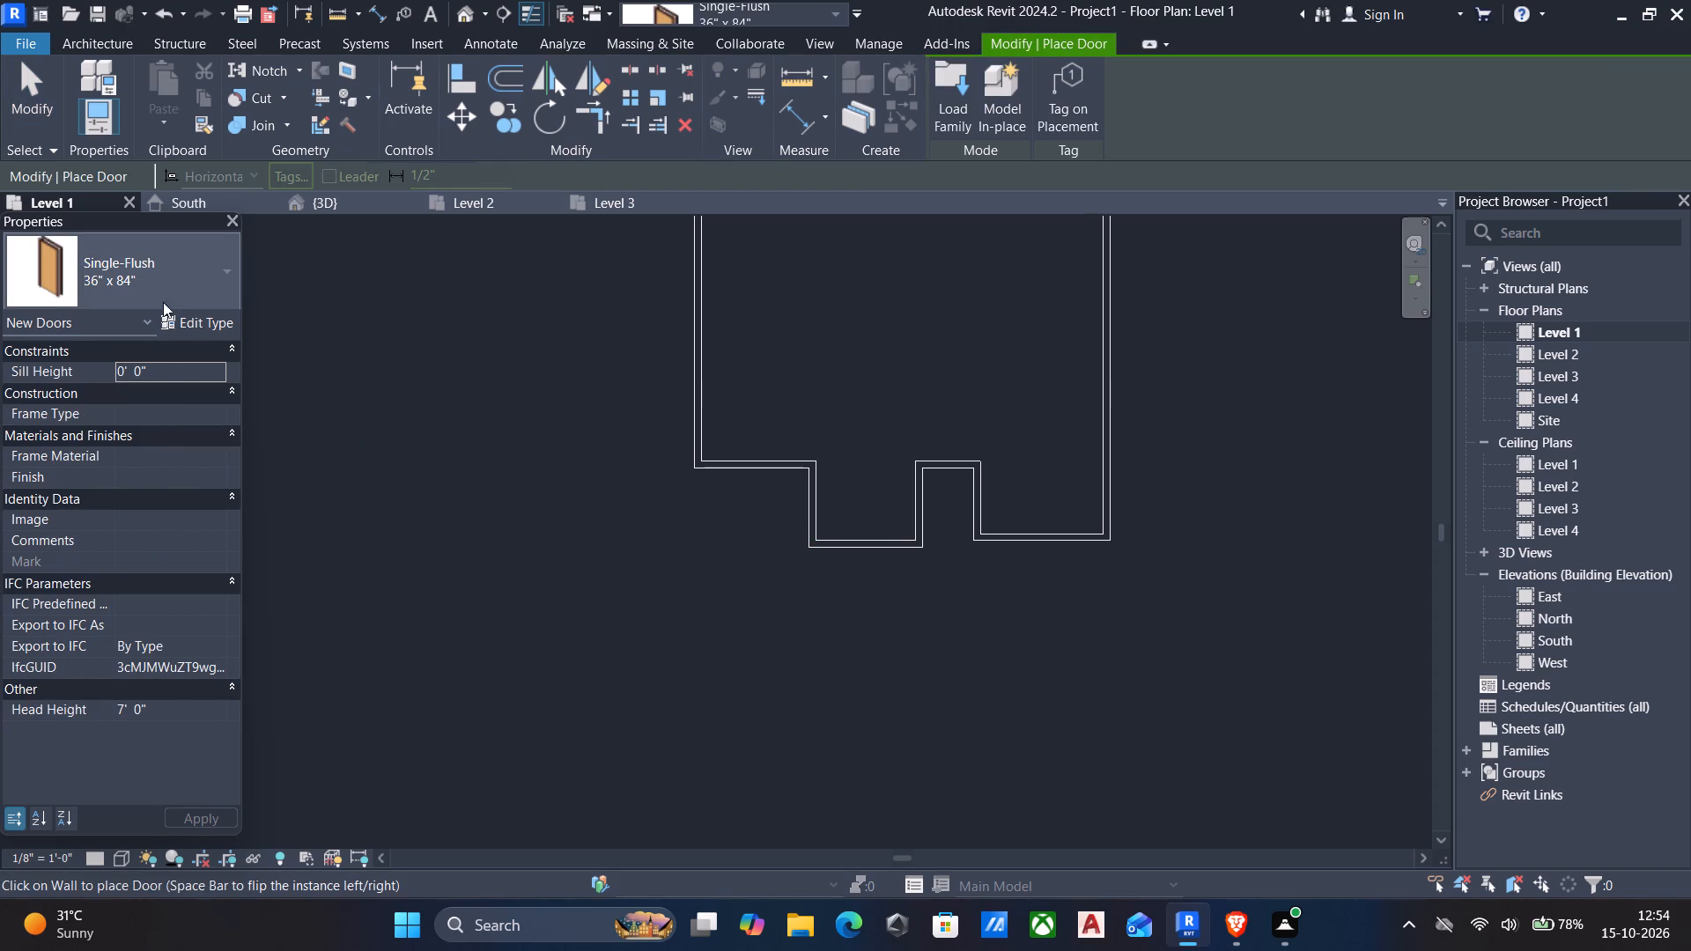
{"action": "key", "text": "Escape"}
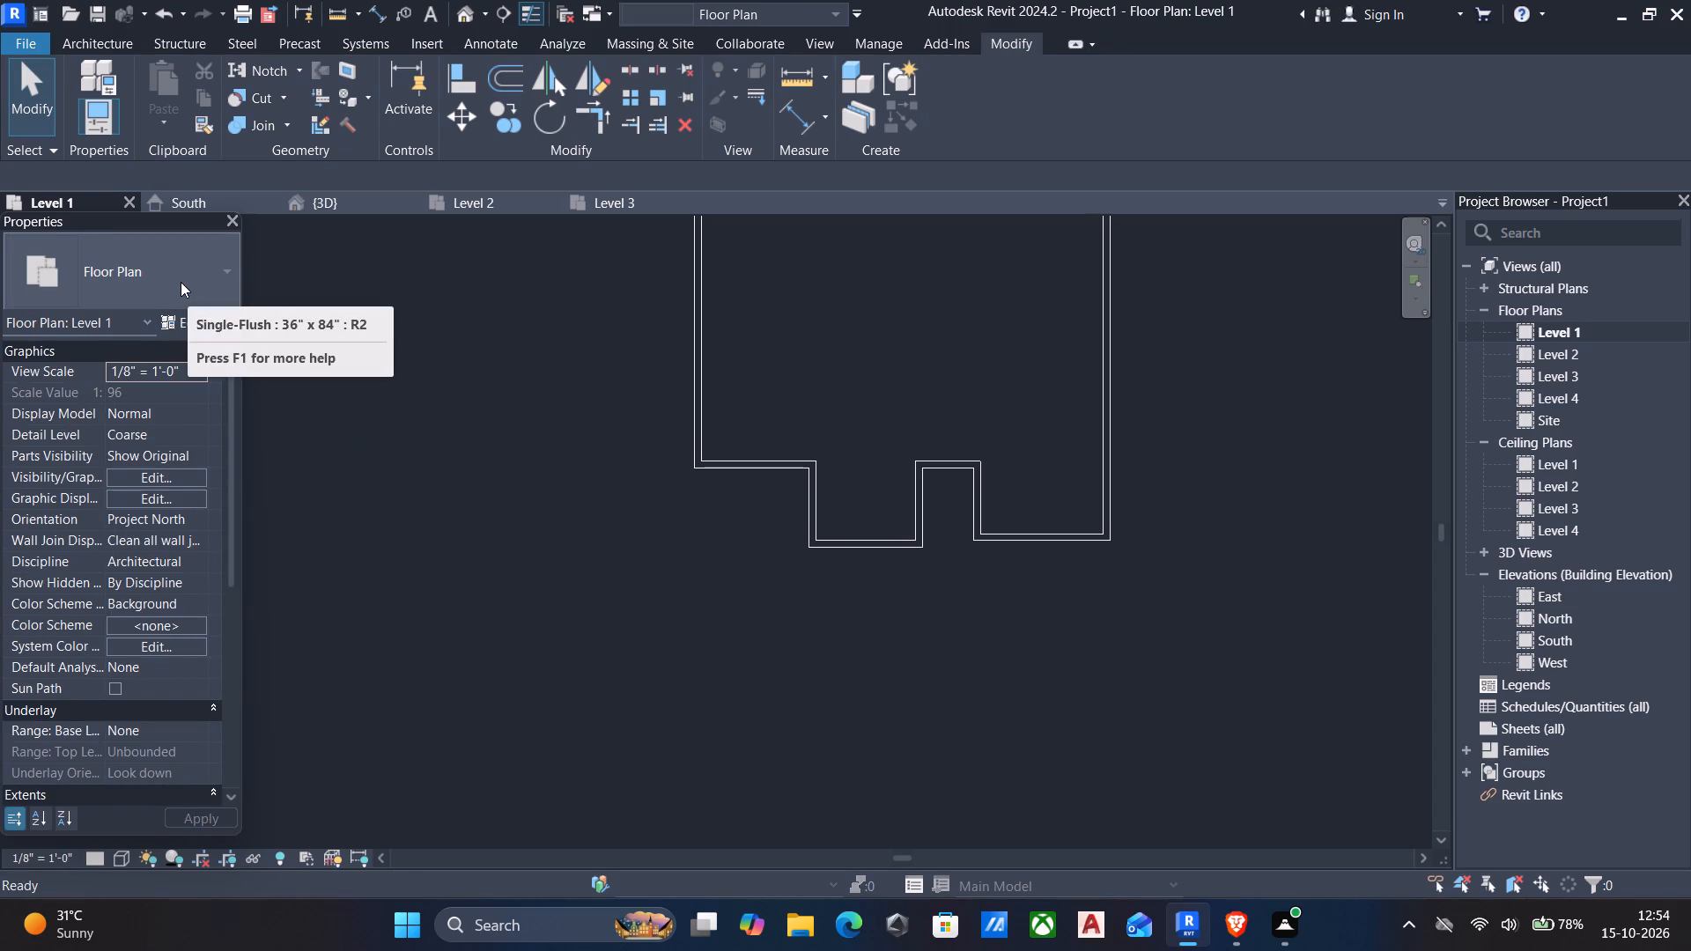
Draw a Curtain Wall 1 wall about 8'-6" long inside the first south projection's front wall.
{"action": "type", "text": "wa"}
{"action": "left_click", "coordinate": [177, 281]}
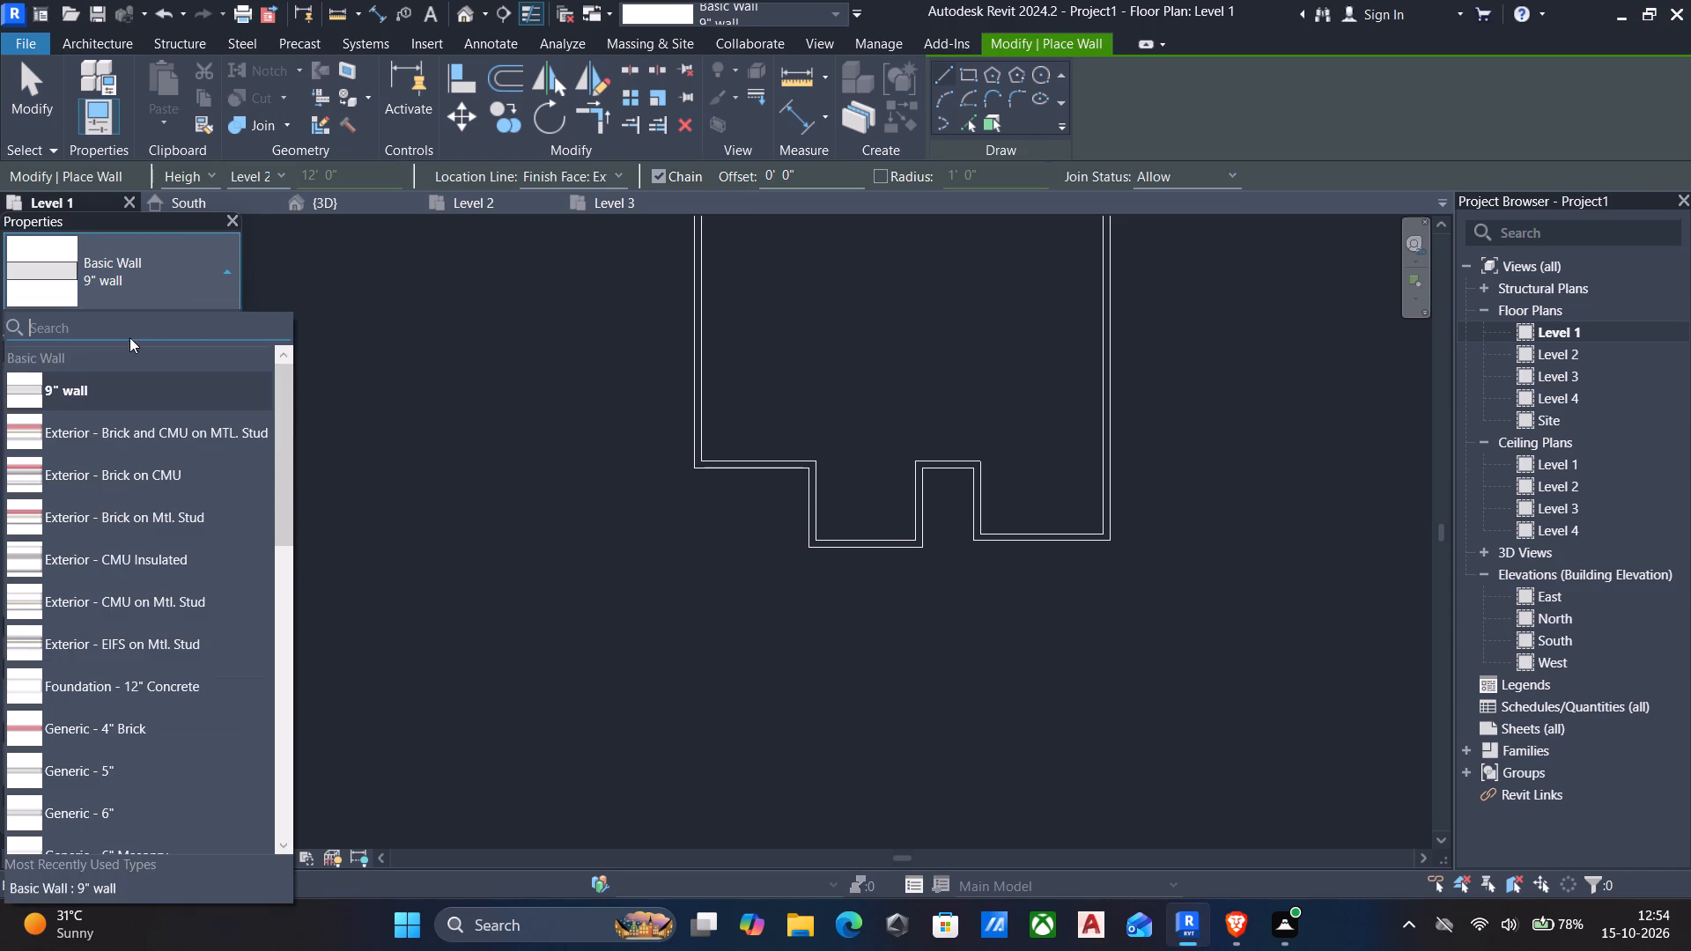
{"action": "scroll", "coordinate": [130, 459], "scroll_direction": "down", "scroll_amount": 7}
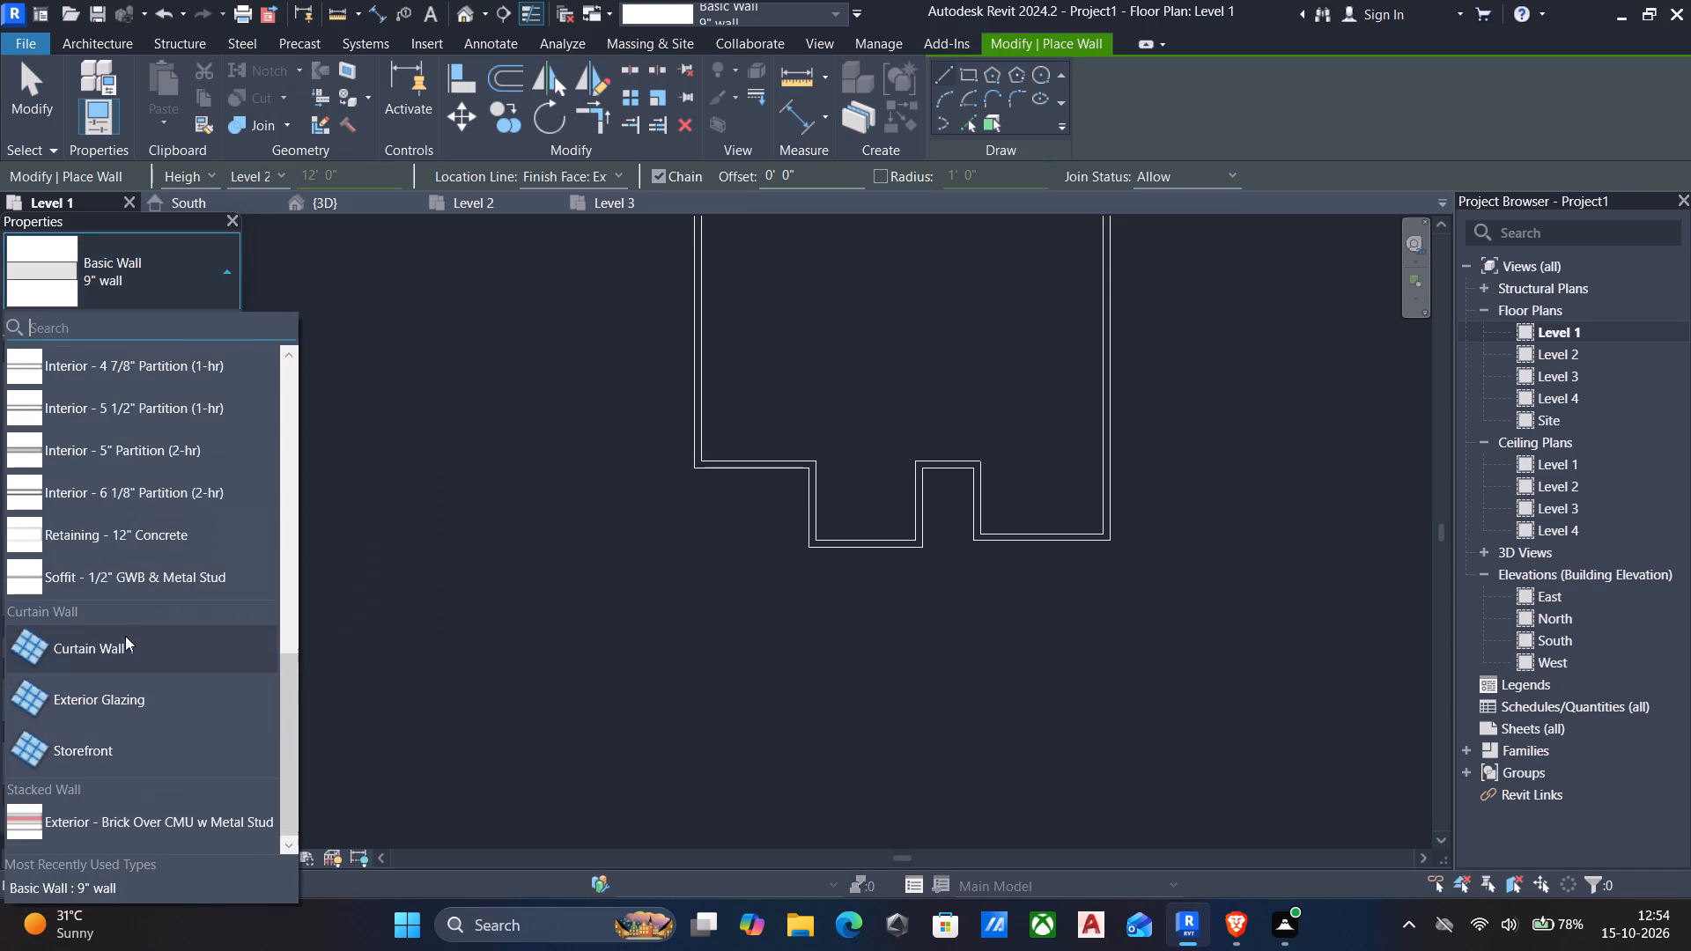
{"action": "left_click", "coordinate": [125, 643]}
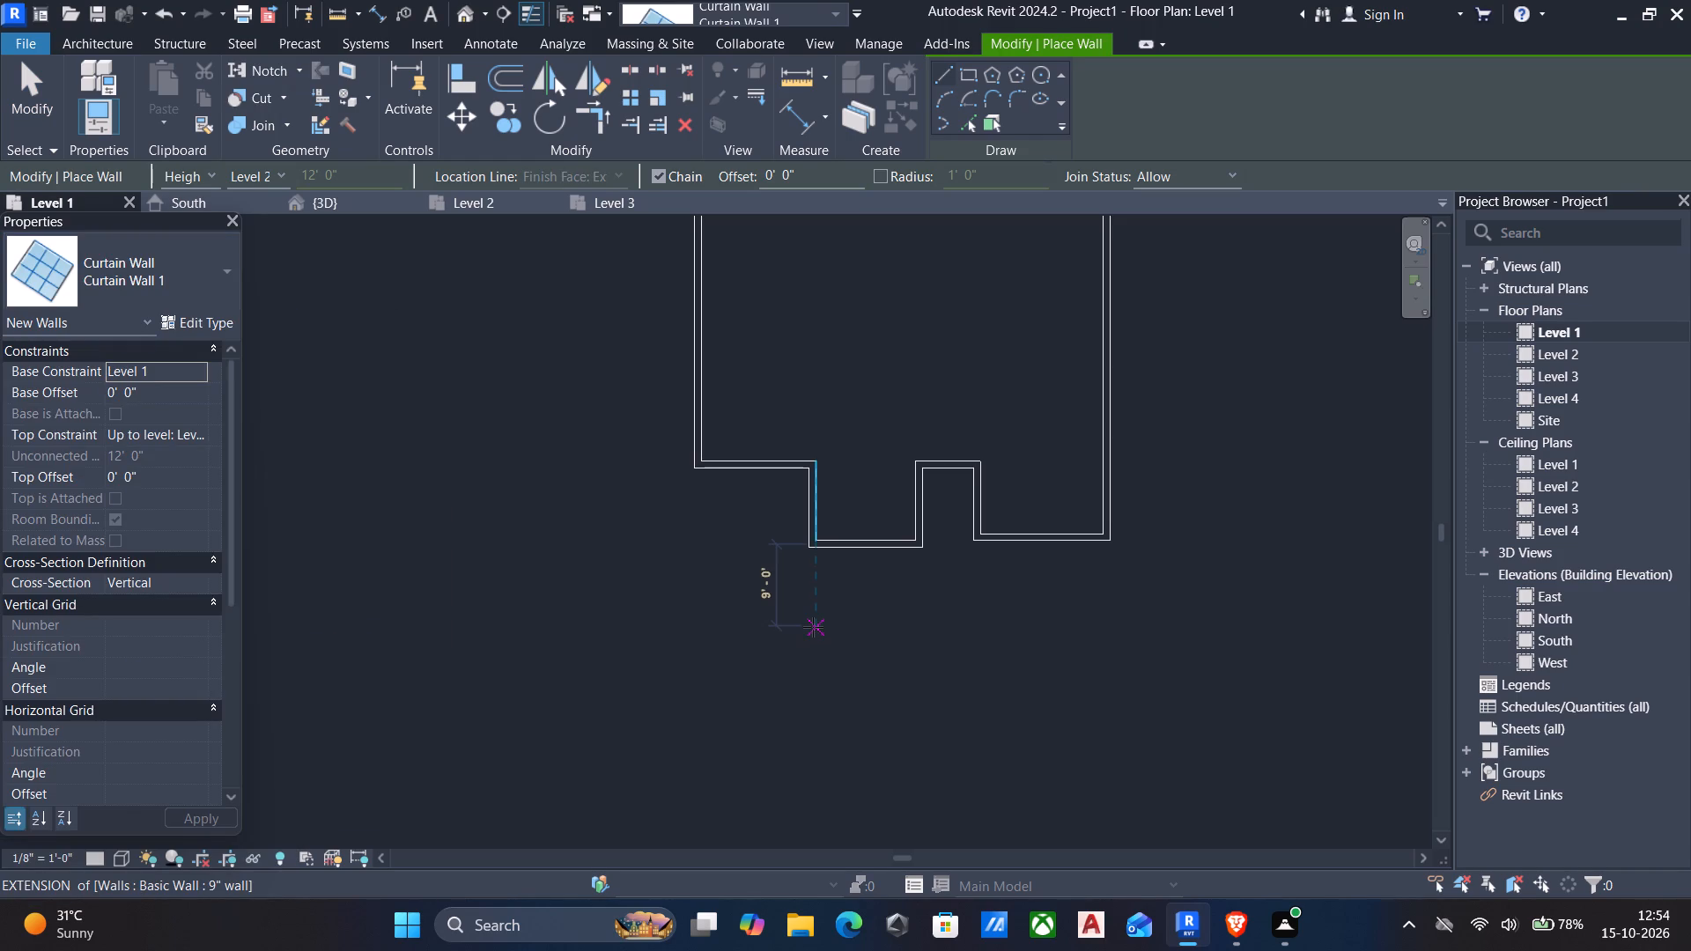
{"action": "scroll", "coordinate": [813, 627], "scroll_direction": "up", "scroll_amount": 4}
{"action": "scroll", "coordinate": [975, 429], "scroll_direction": "up", "scroll_amount": 5}
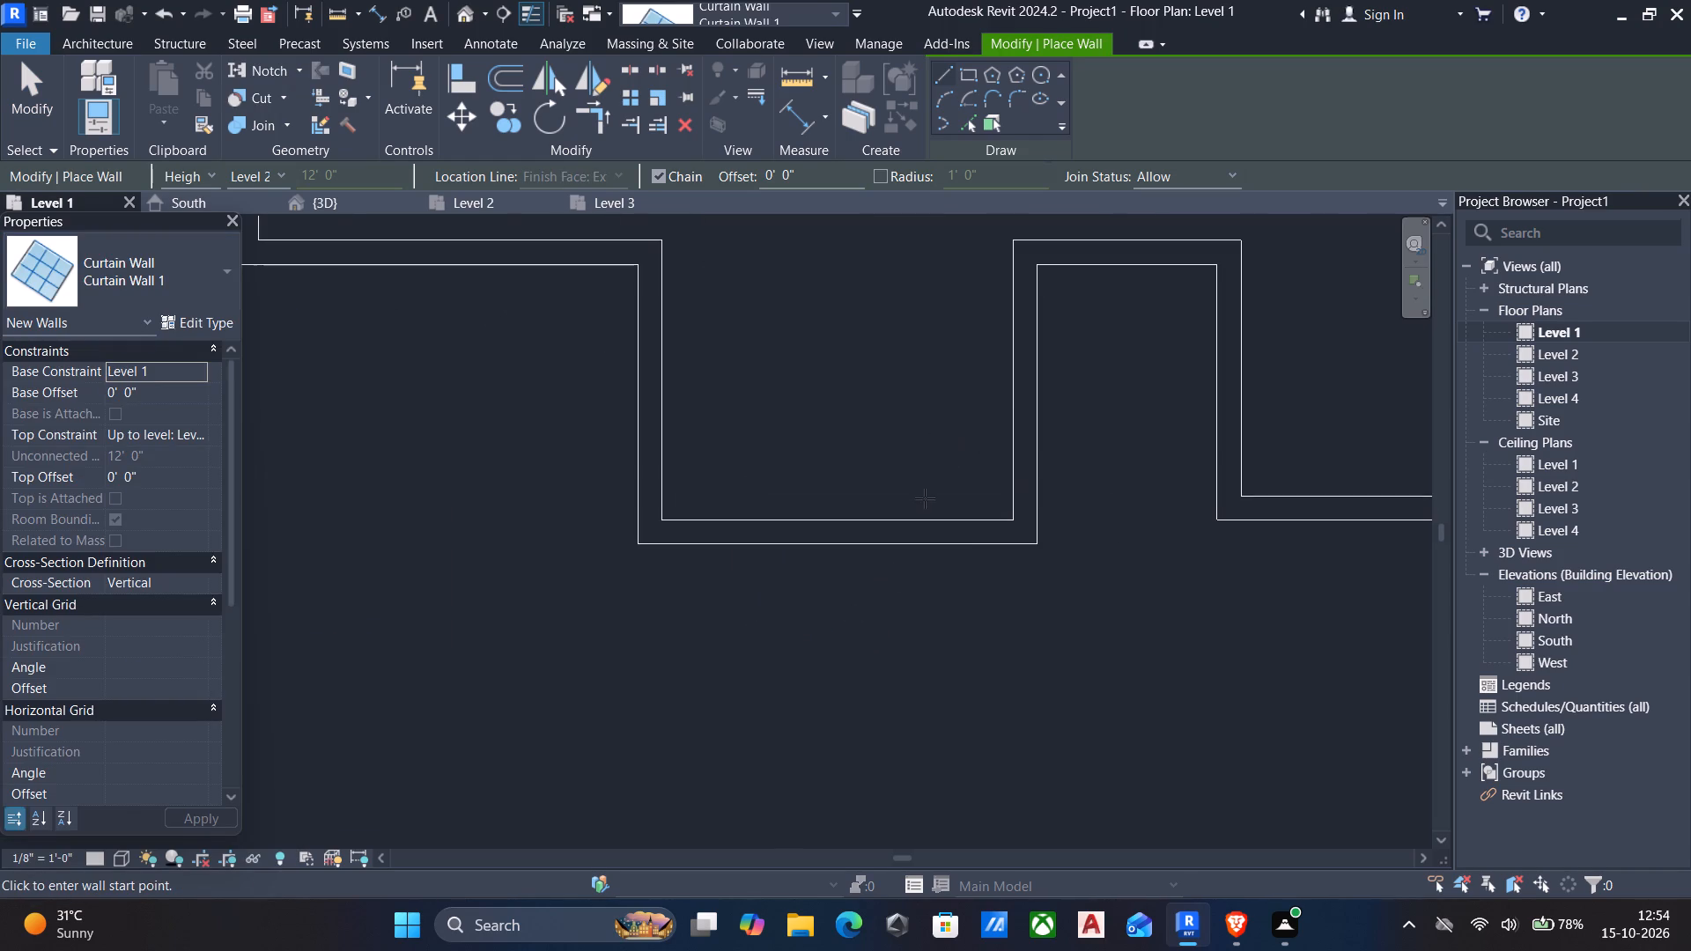
{"action": "left_click", "coordinate": [975, 532]}
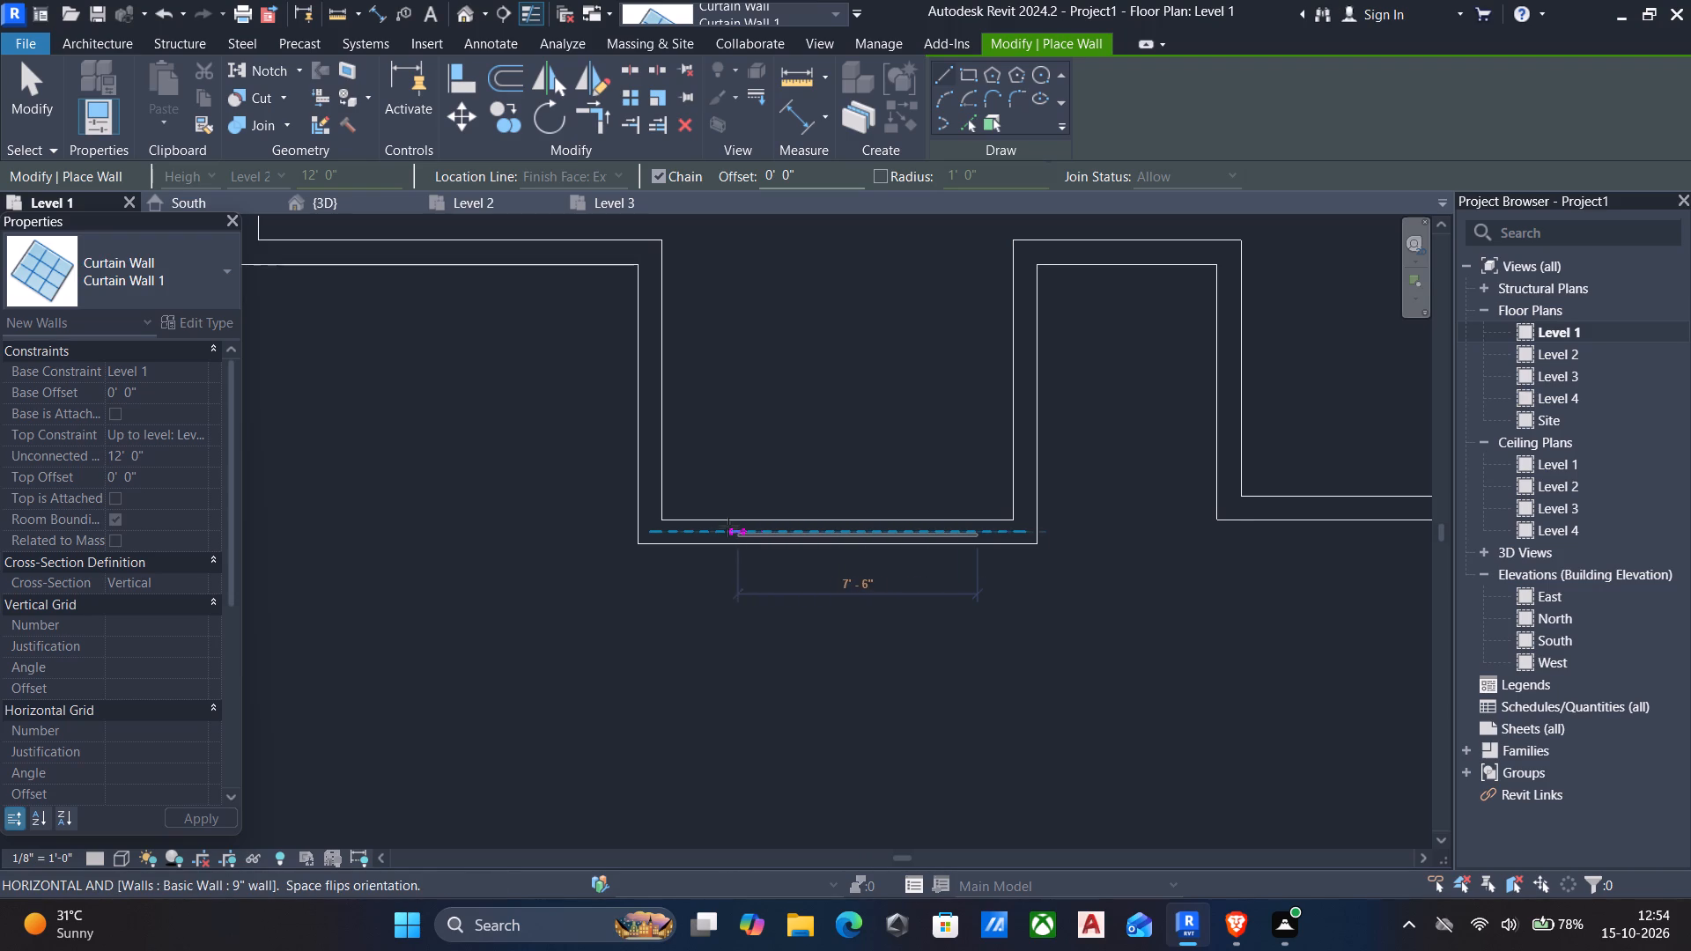
{"action": "left_click", "coordinate": [708, 527]}
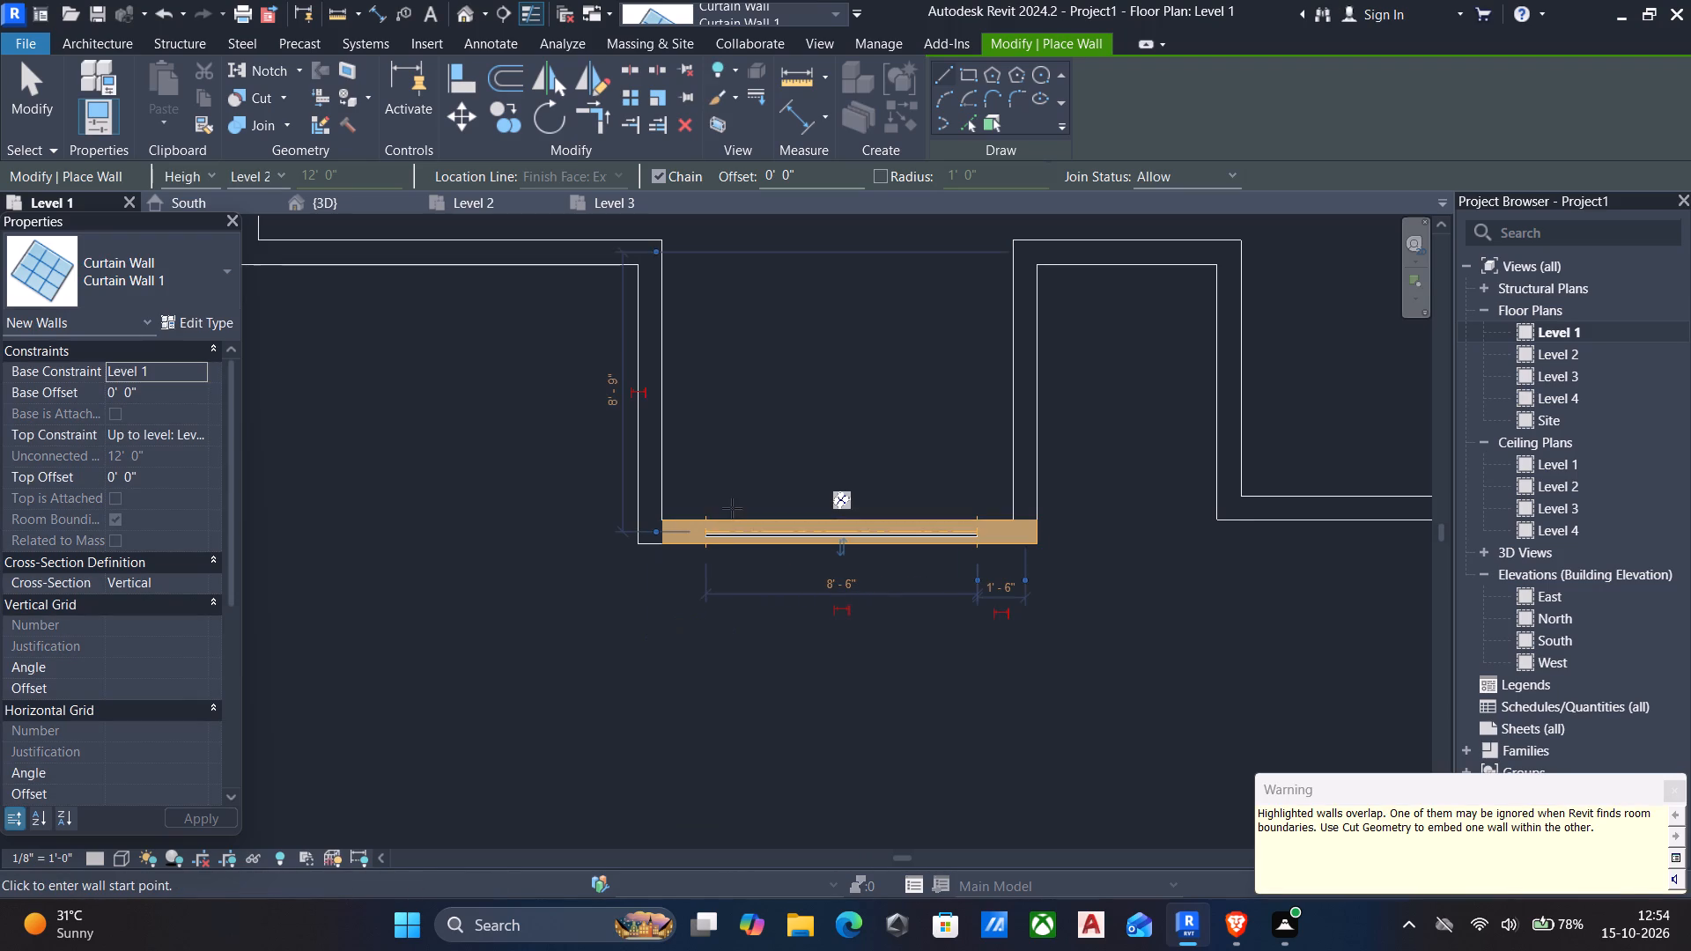
{"action": "key", "text": "Escape"}
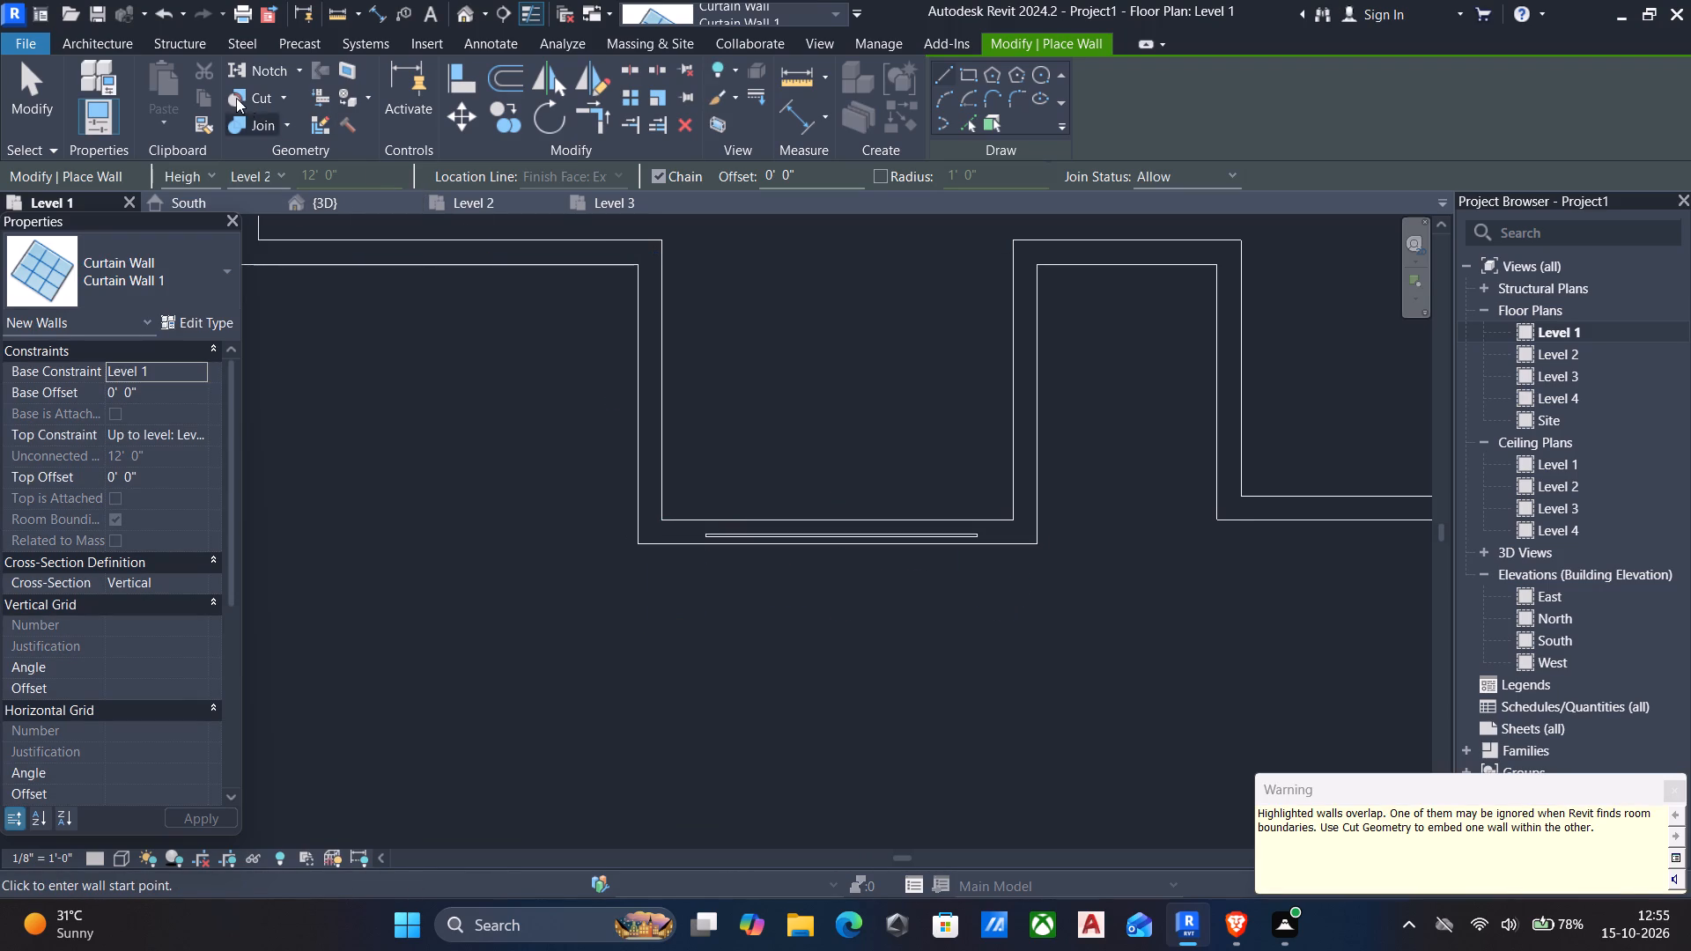
Cut the first projection's front 9" wall with the curtain wall using Cut Geometry.
{"action": "left_click", "coordinate": [235, 98]}
{"action": "left_click", "coordinate": [778, 511]}
{"action": "left_click", "coordinate": [790, 531]}
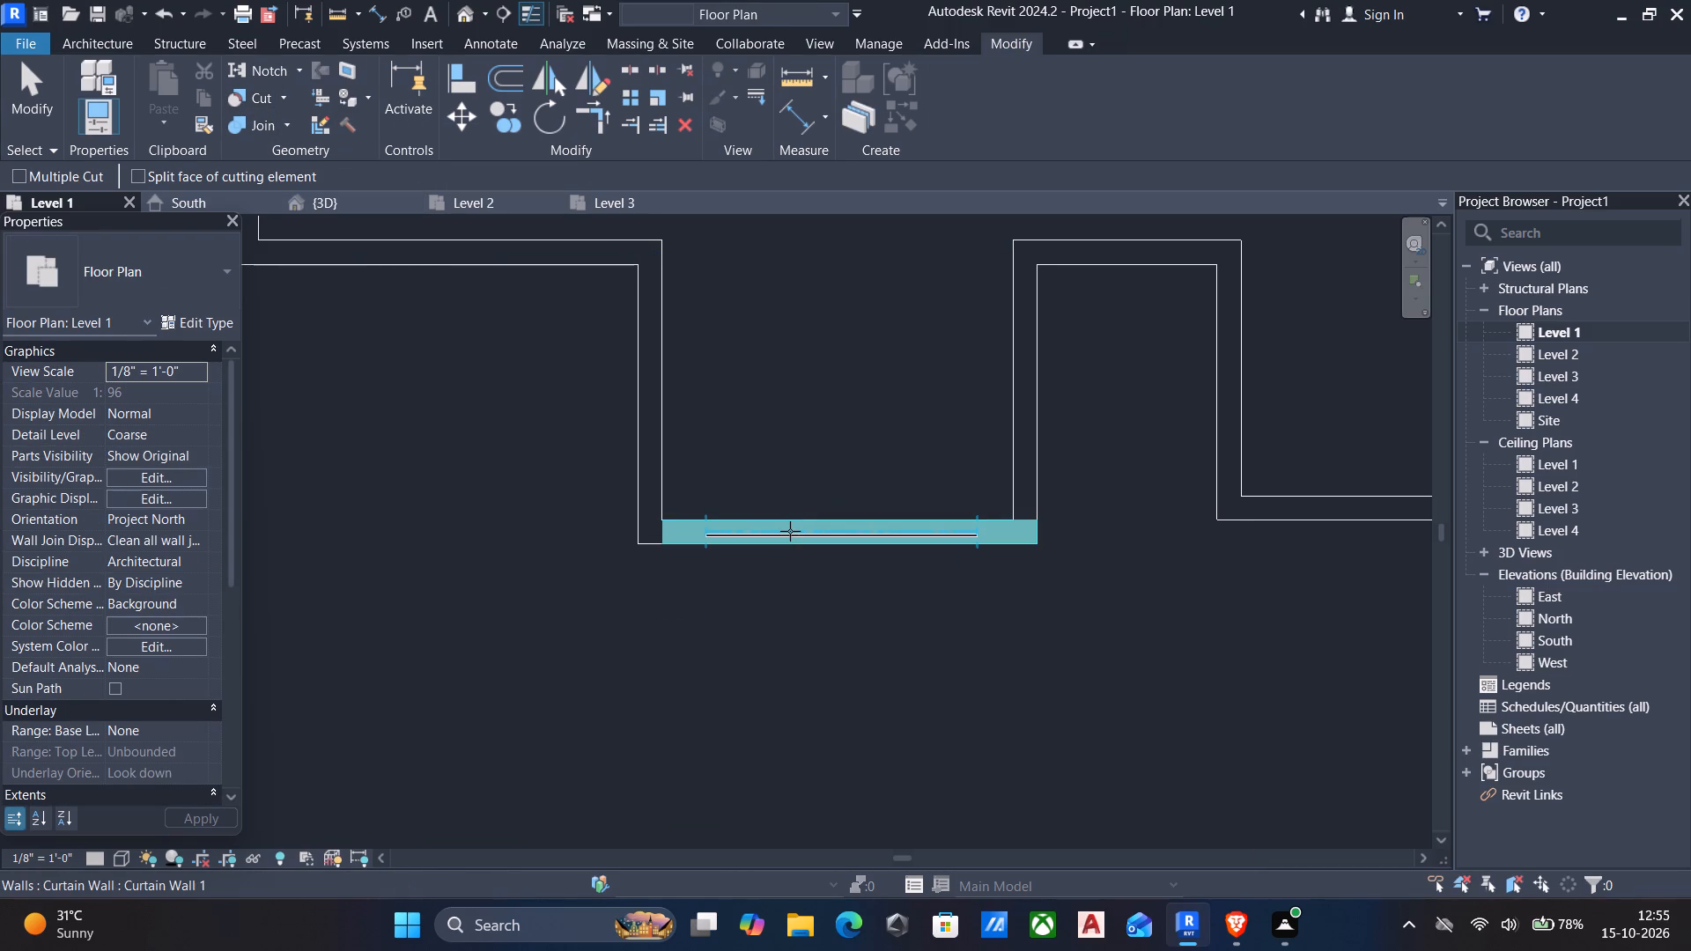
{"action": "key", "text": "Escape"}
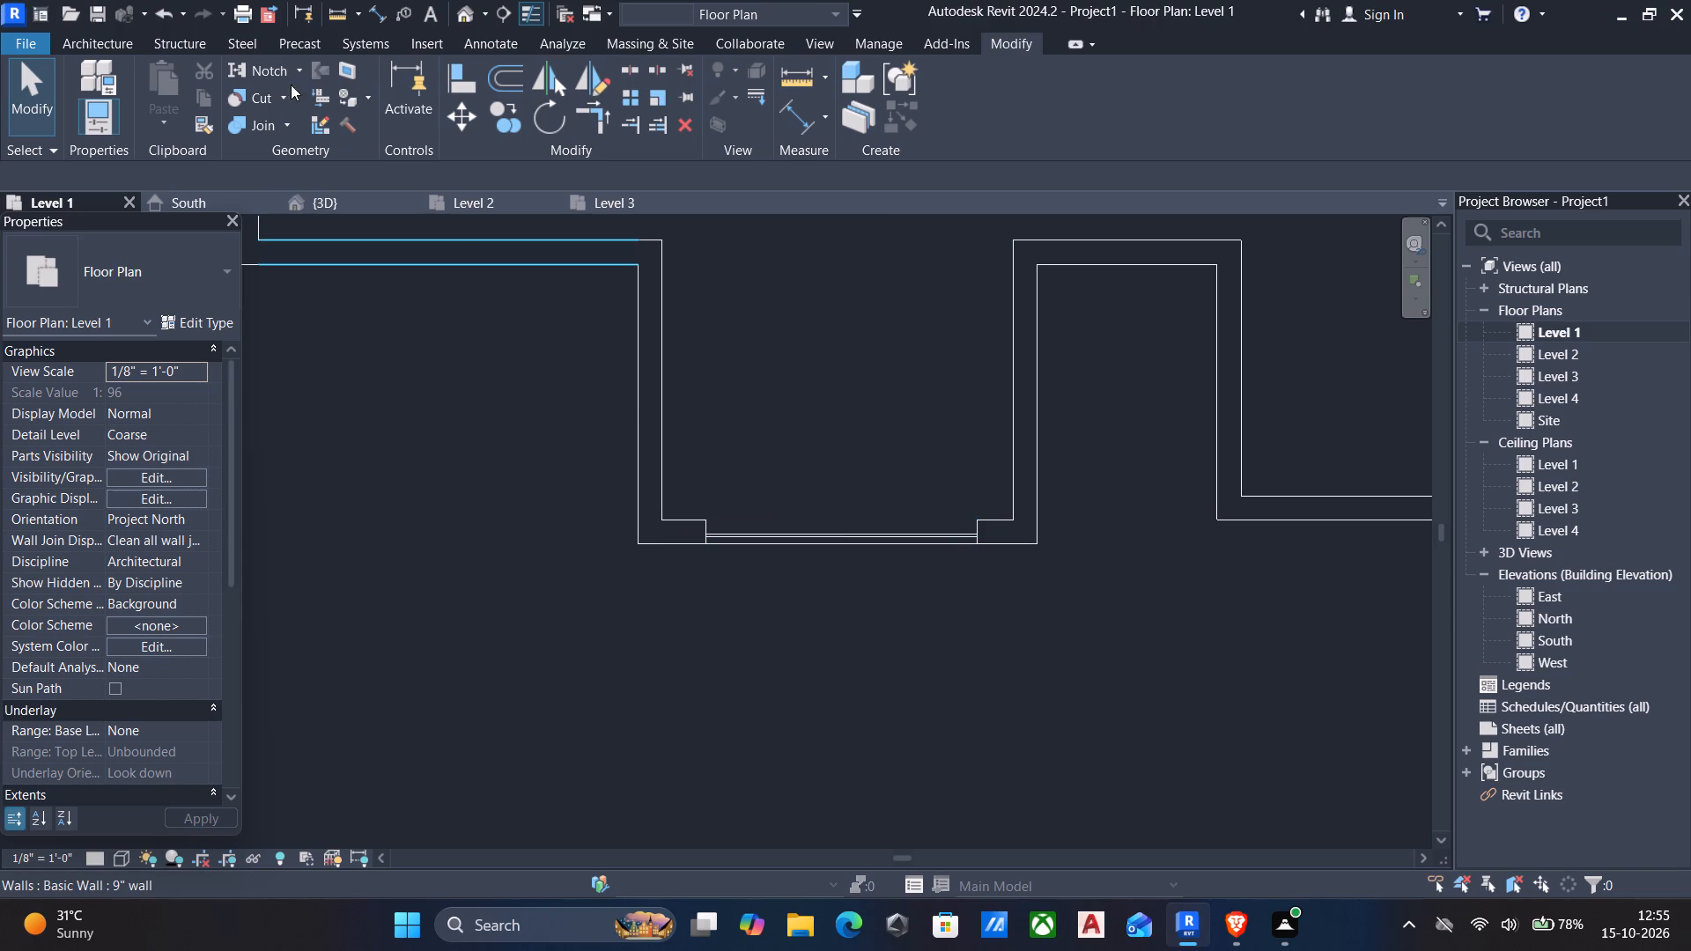
Inspect the curtain wall embedded in the first projection's front wall in the 3D view.
{"action": "left_click", "coordinate": [472, 12]}
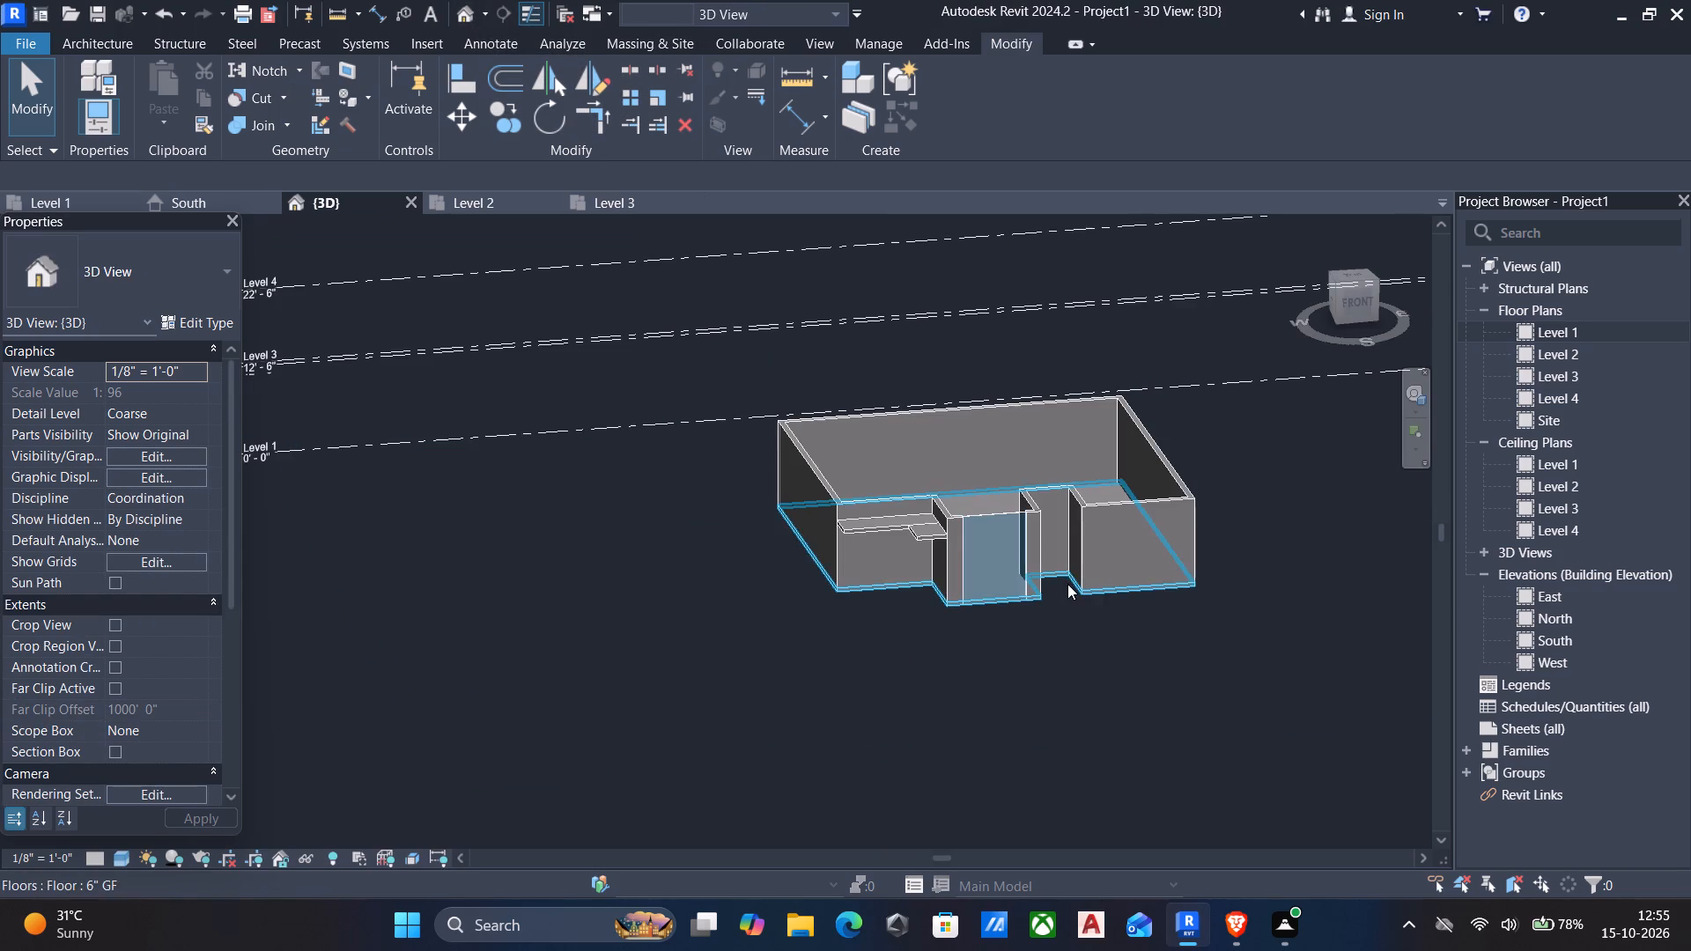
{"action": "middle_click_drag", "start_coordinate": [1067, 584], "coordinate": [975, 569], "text": "shift"}
{"action": "scroll", "coordinate": [964, 638], "scroll_direction": "up", "scroll_amount": 6}
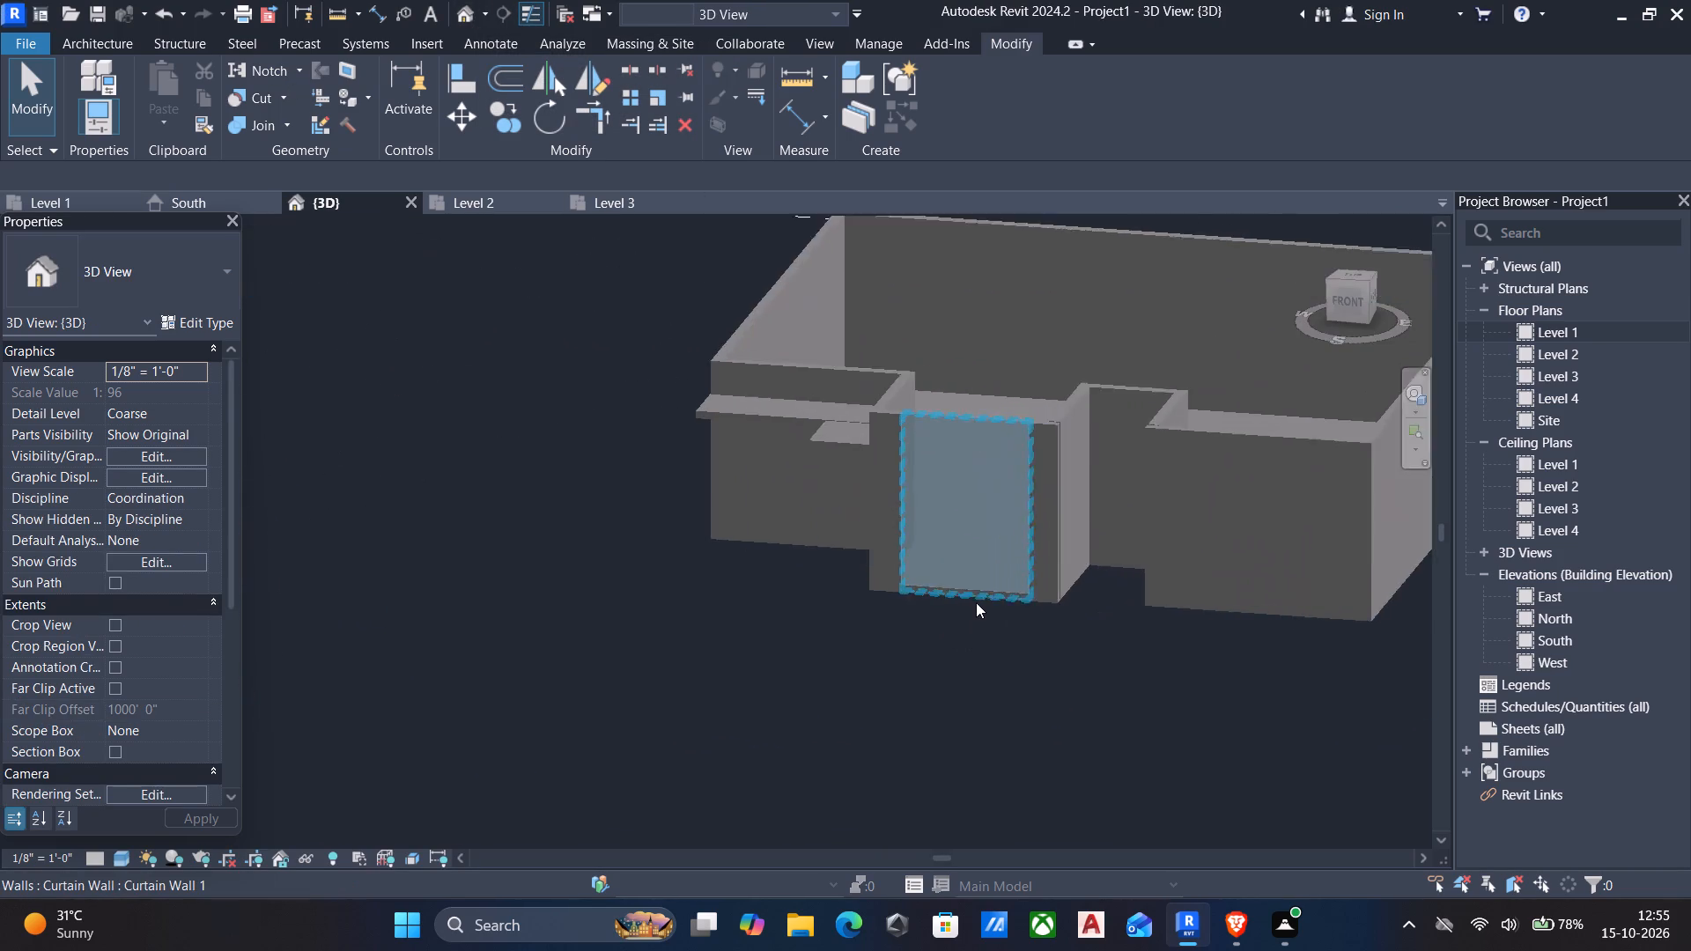
{"action": "scroll", "coordinate": [976, 602], "scroll_direction": "up", "scroll_amount": 3}
{"action": "key", "text": "Escape"}
{"action": "middle_click_drag", "start_coordinate": [941, 602], "coordinate": [969, 597]}
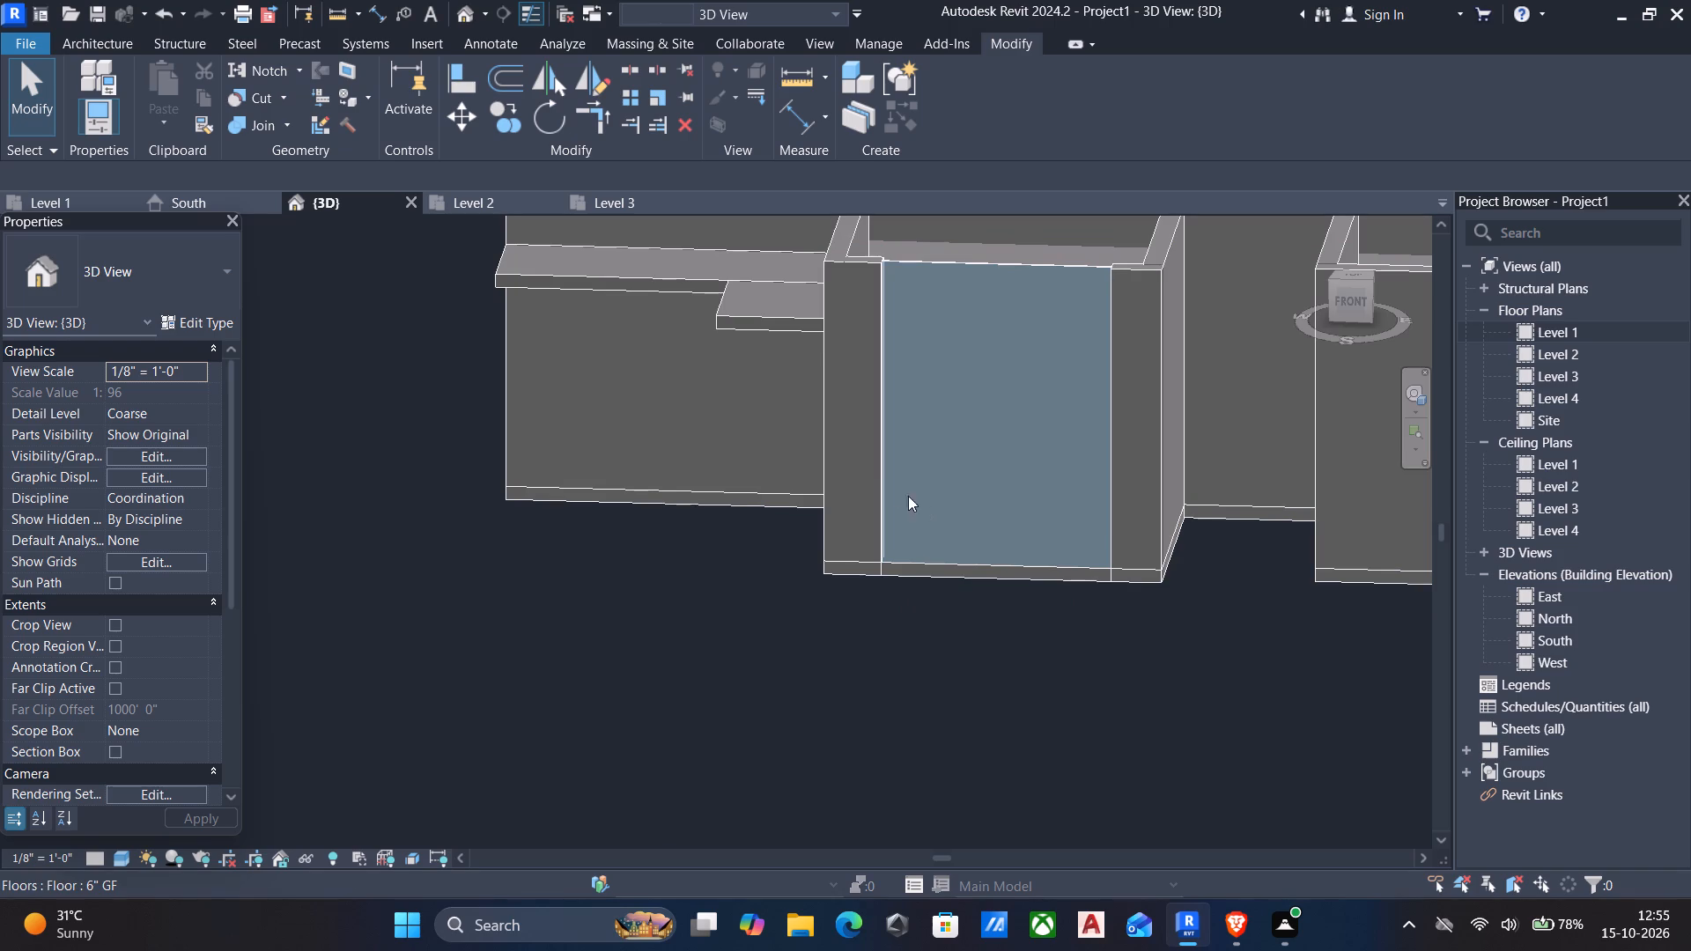
Open the profile of the first projection's embedded curtain wall for editing, seen from the front in 3D.
{"action": "left_click", "coordinate": [991, 251]}
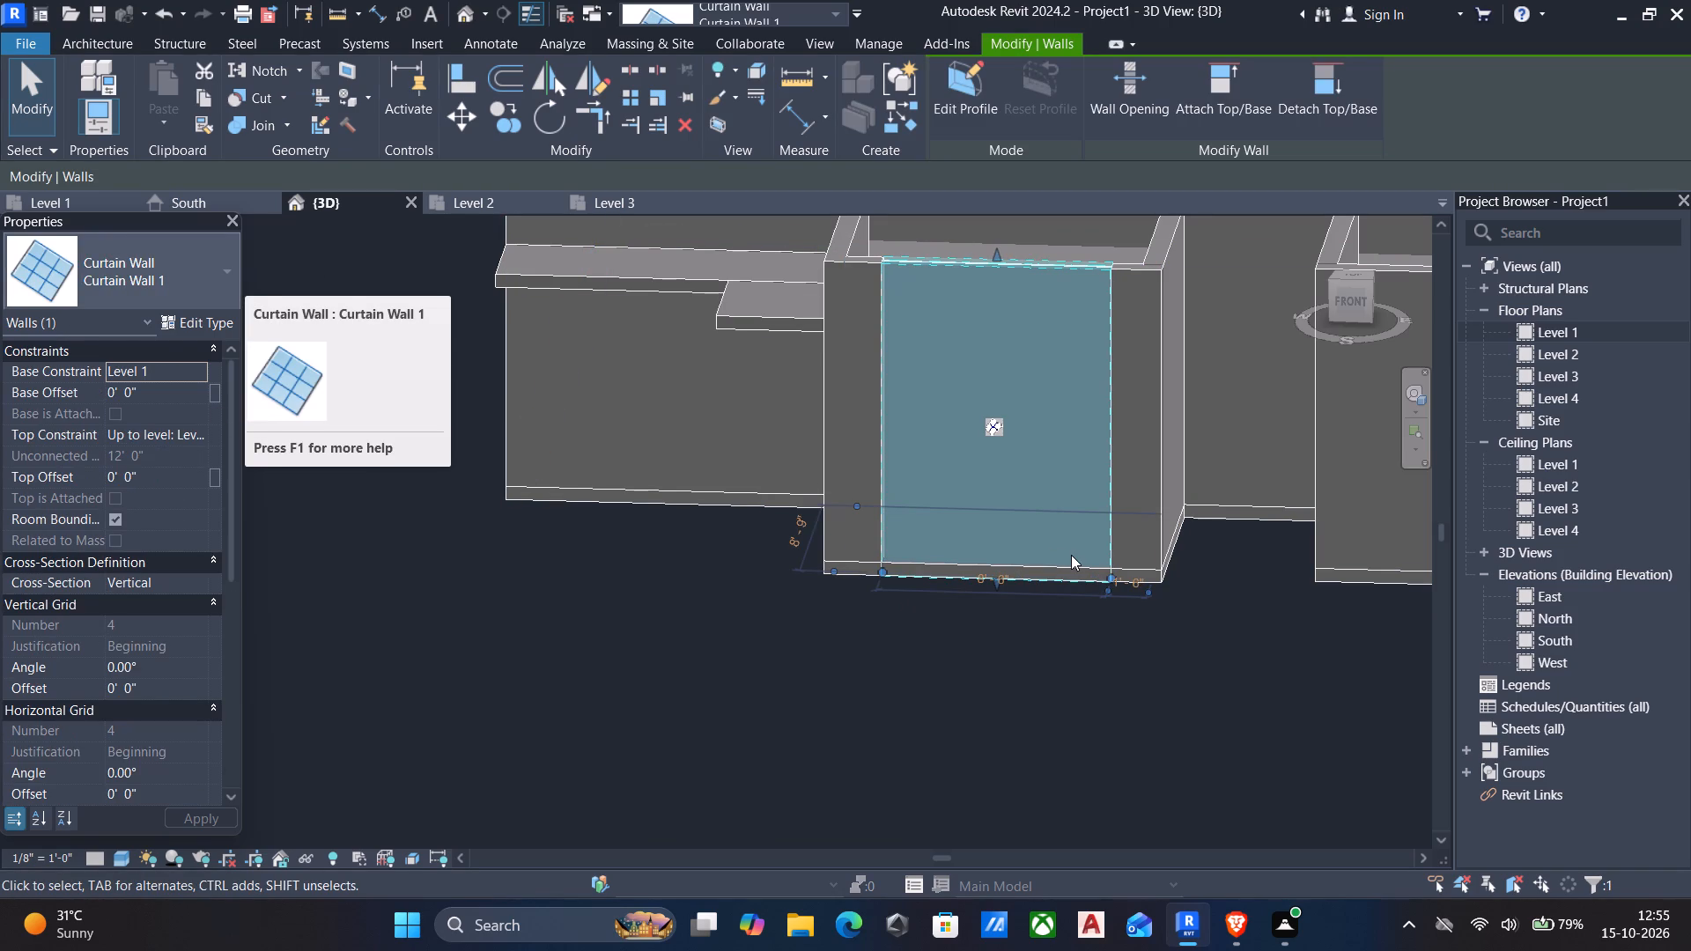
{"action": "key", "text": "Escape"}
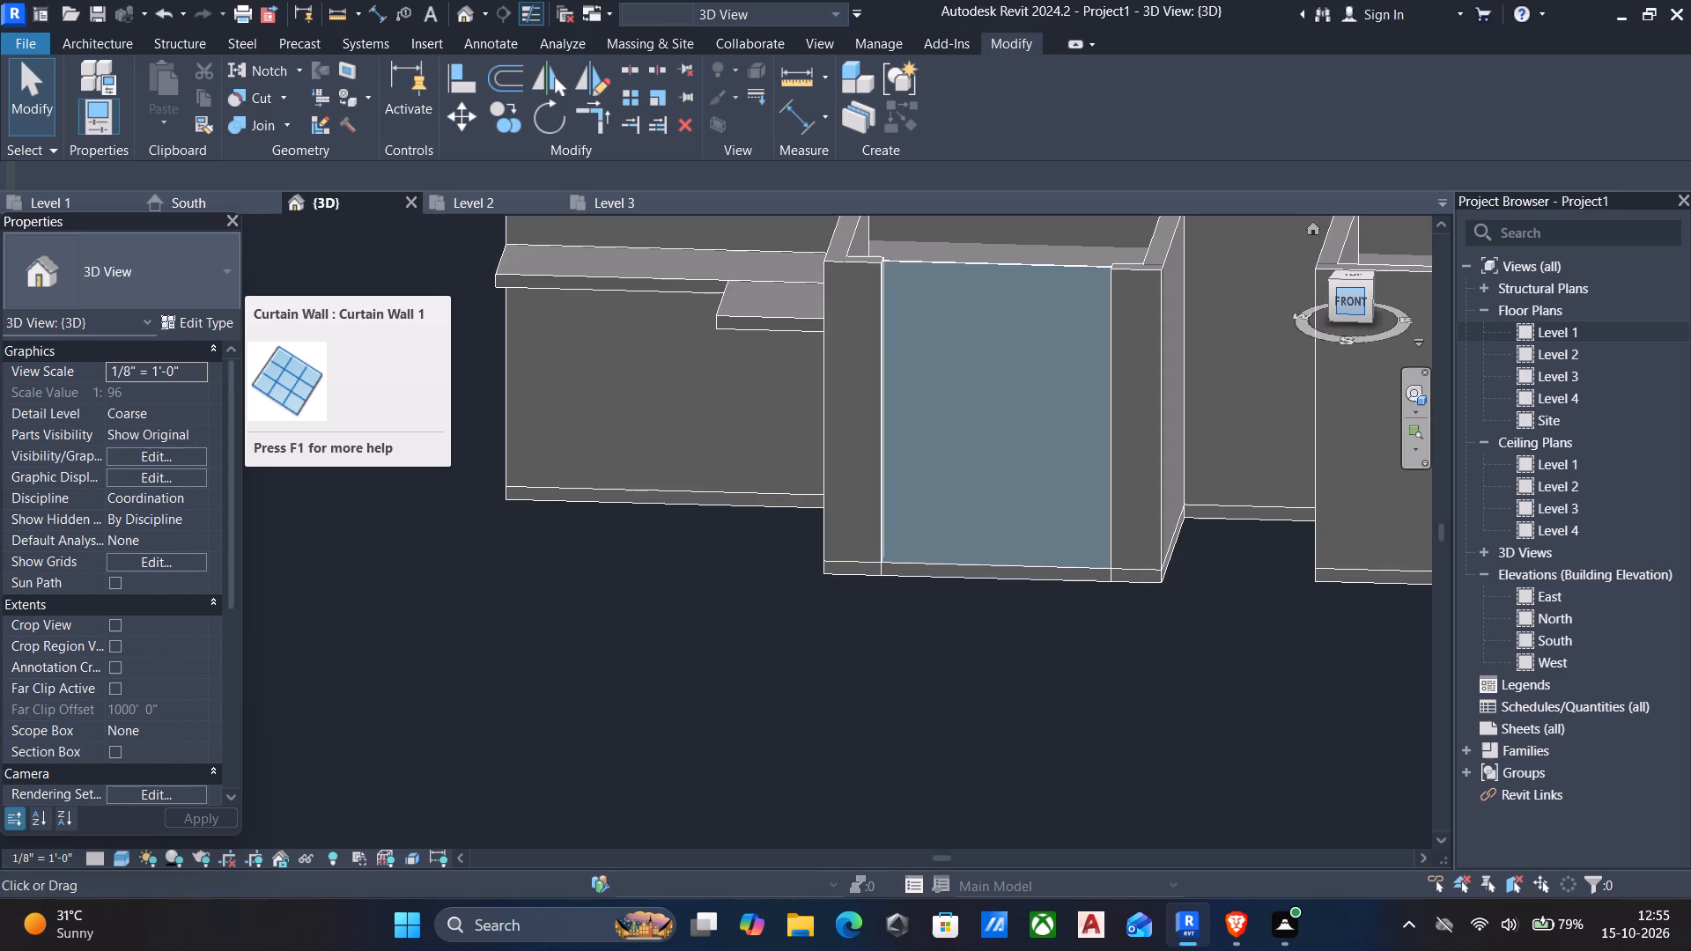
{"action": "left_click", "coordinate": [1345, 296]}
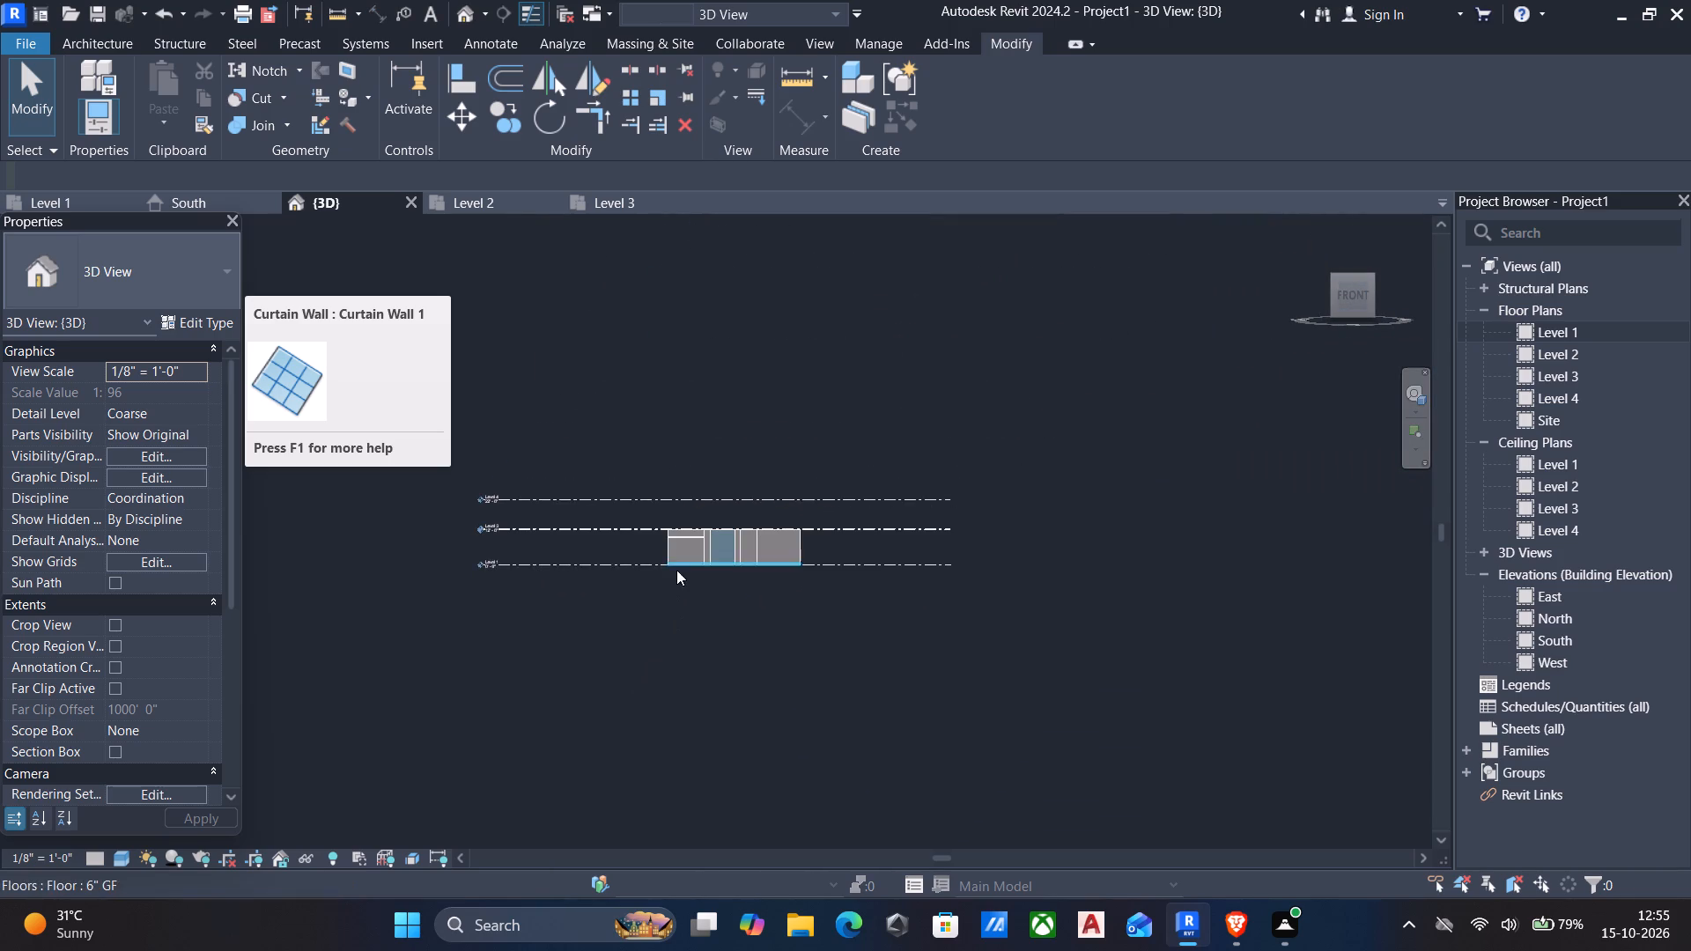
{"action": "scroll", "coordinate": [688, 559], "scroll_direction": "up", "scroll_amount": 6}
{"action": "left_click", "coordinate": [766, 498]}
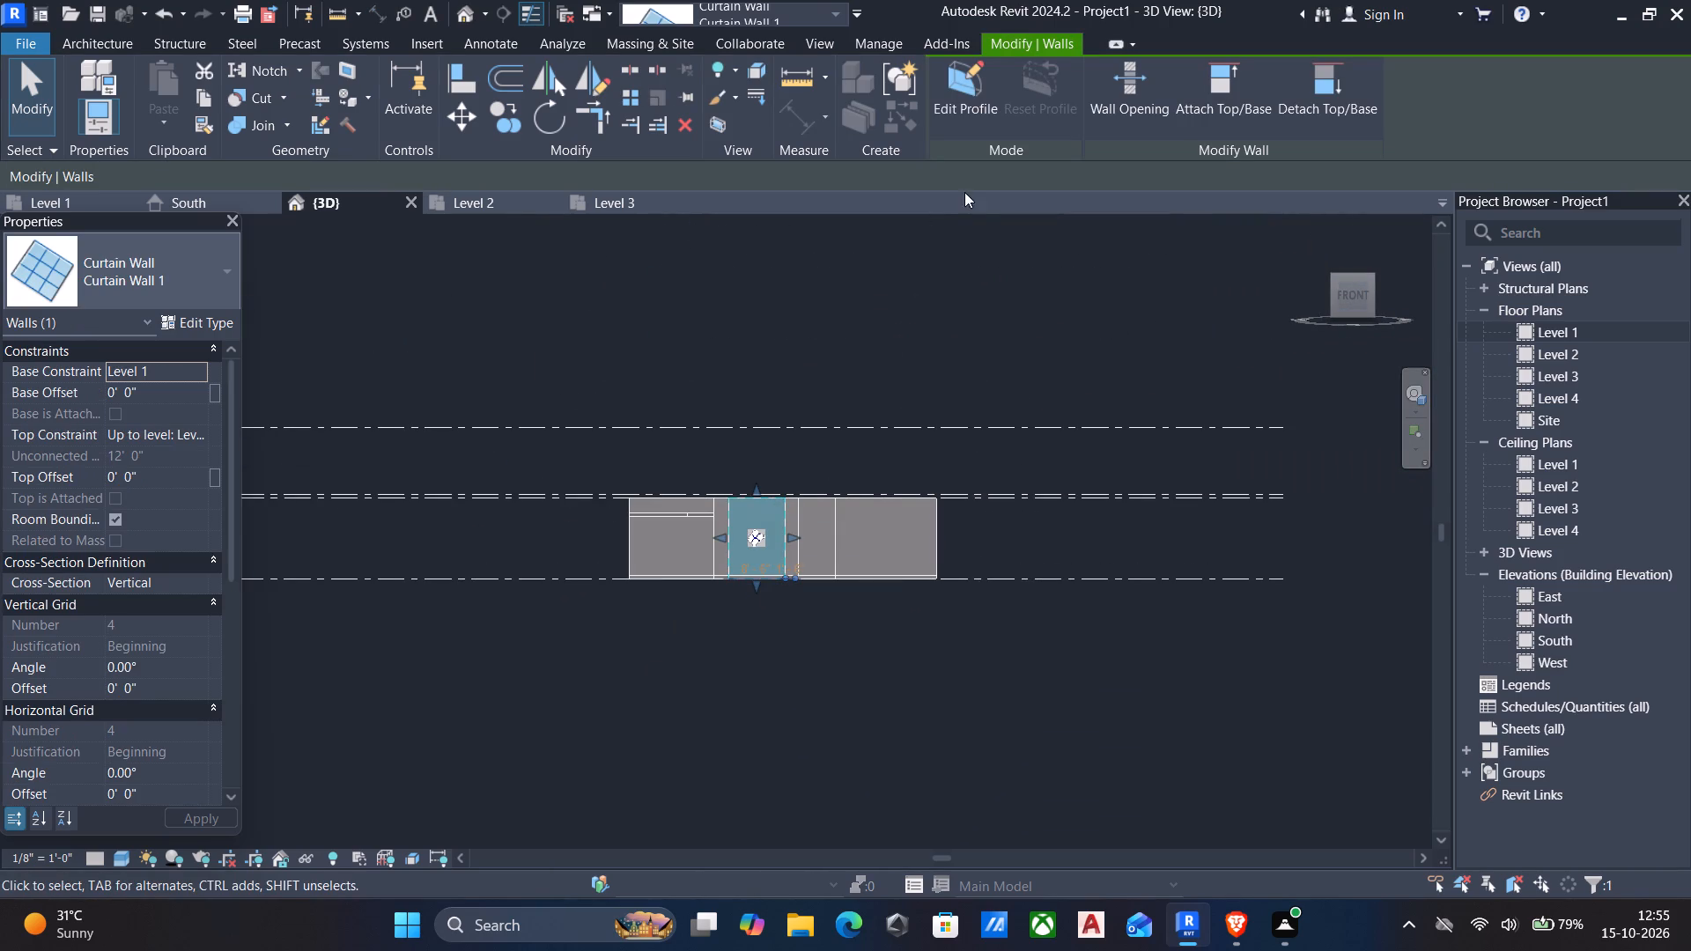
{"action": "left_click", "coordinate": [951, 96]}
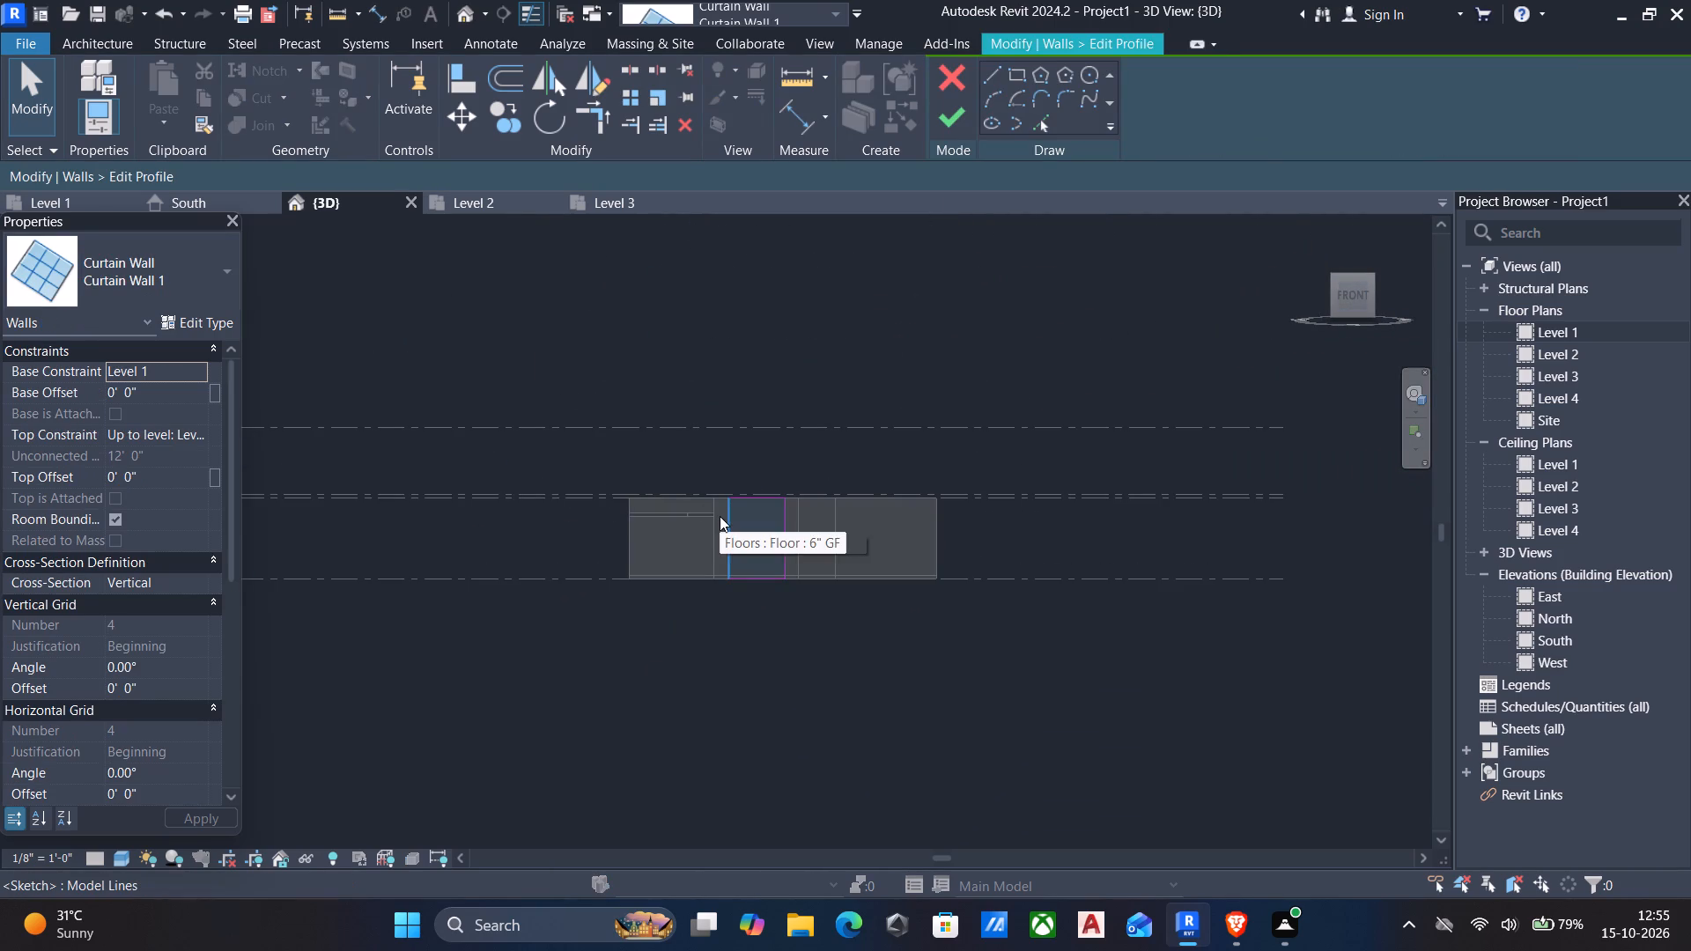
Move the curtain wall profile's west vertical edge inward, removing its constraints, until the profile is 7'-0" wide.
{"action": "scroll", "coordinate": [708, 516], "scroll_direction": "up", "scroll_amount": 4}
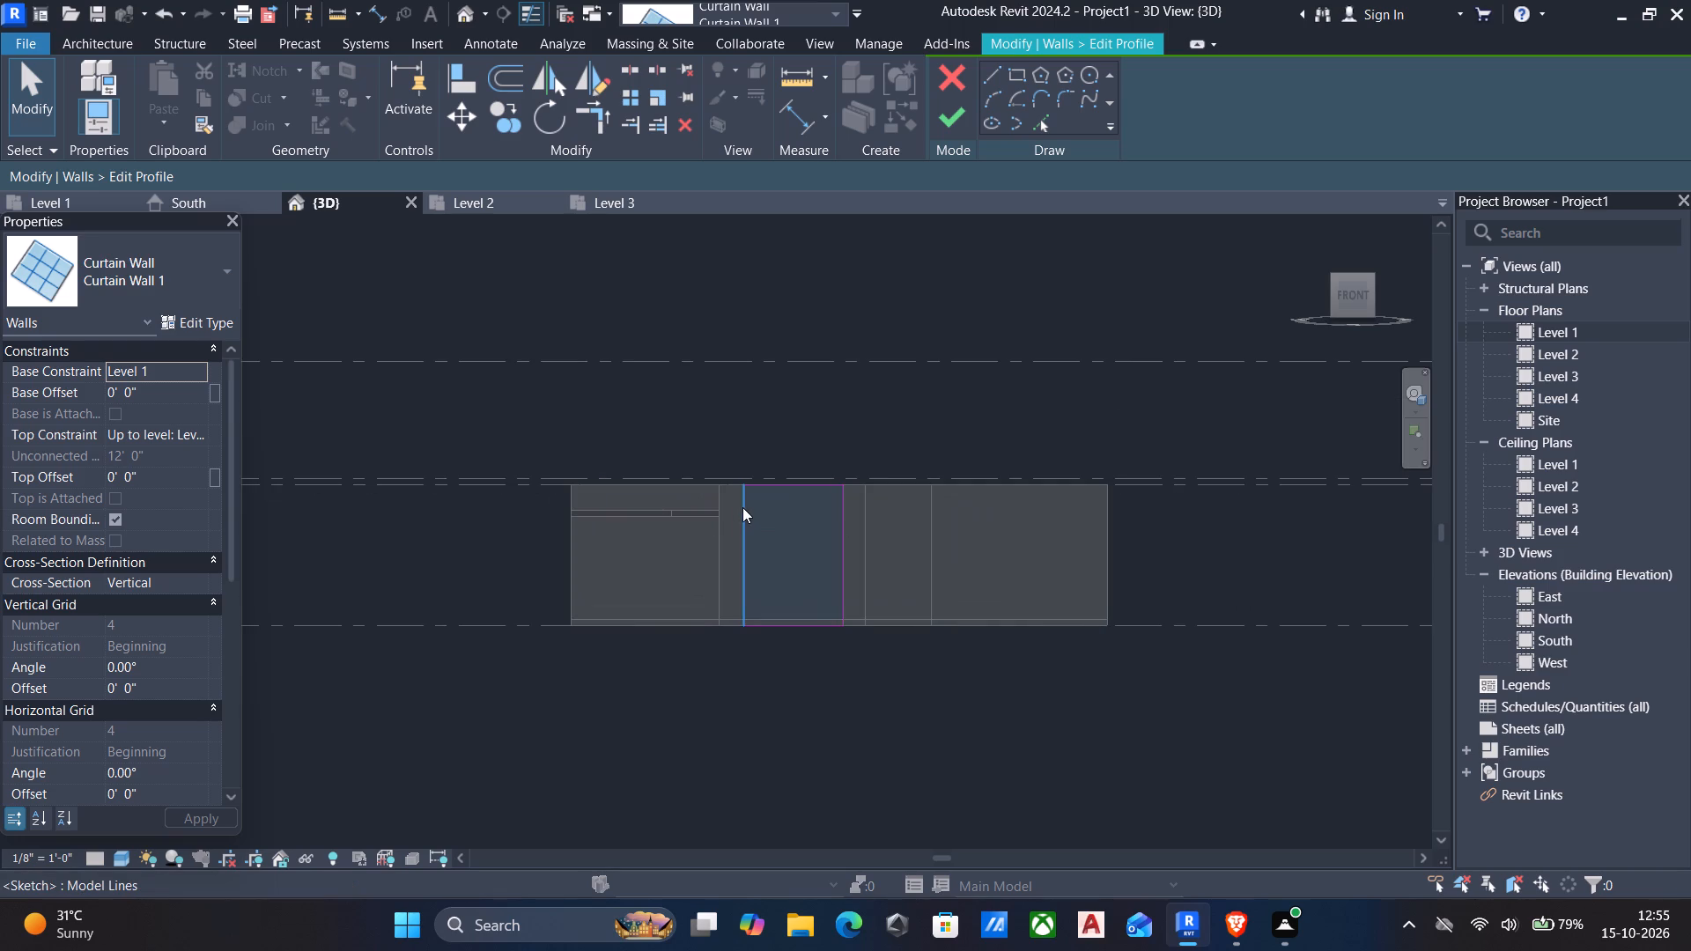
{"action": "left_click", "coordinate": [744, 506]}
{"action": "key", "text": "Right"}
{"action": "key", "text": "Right"}
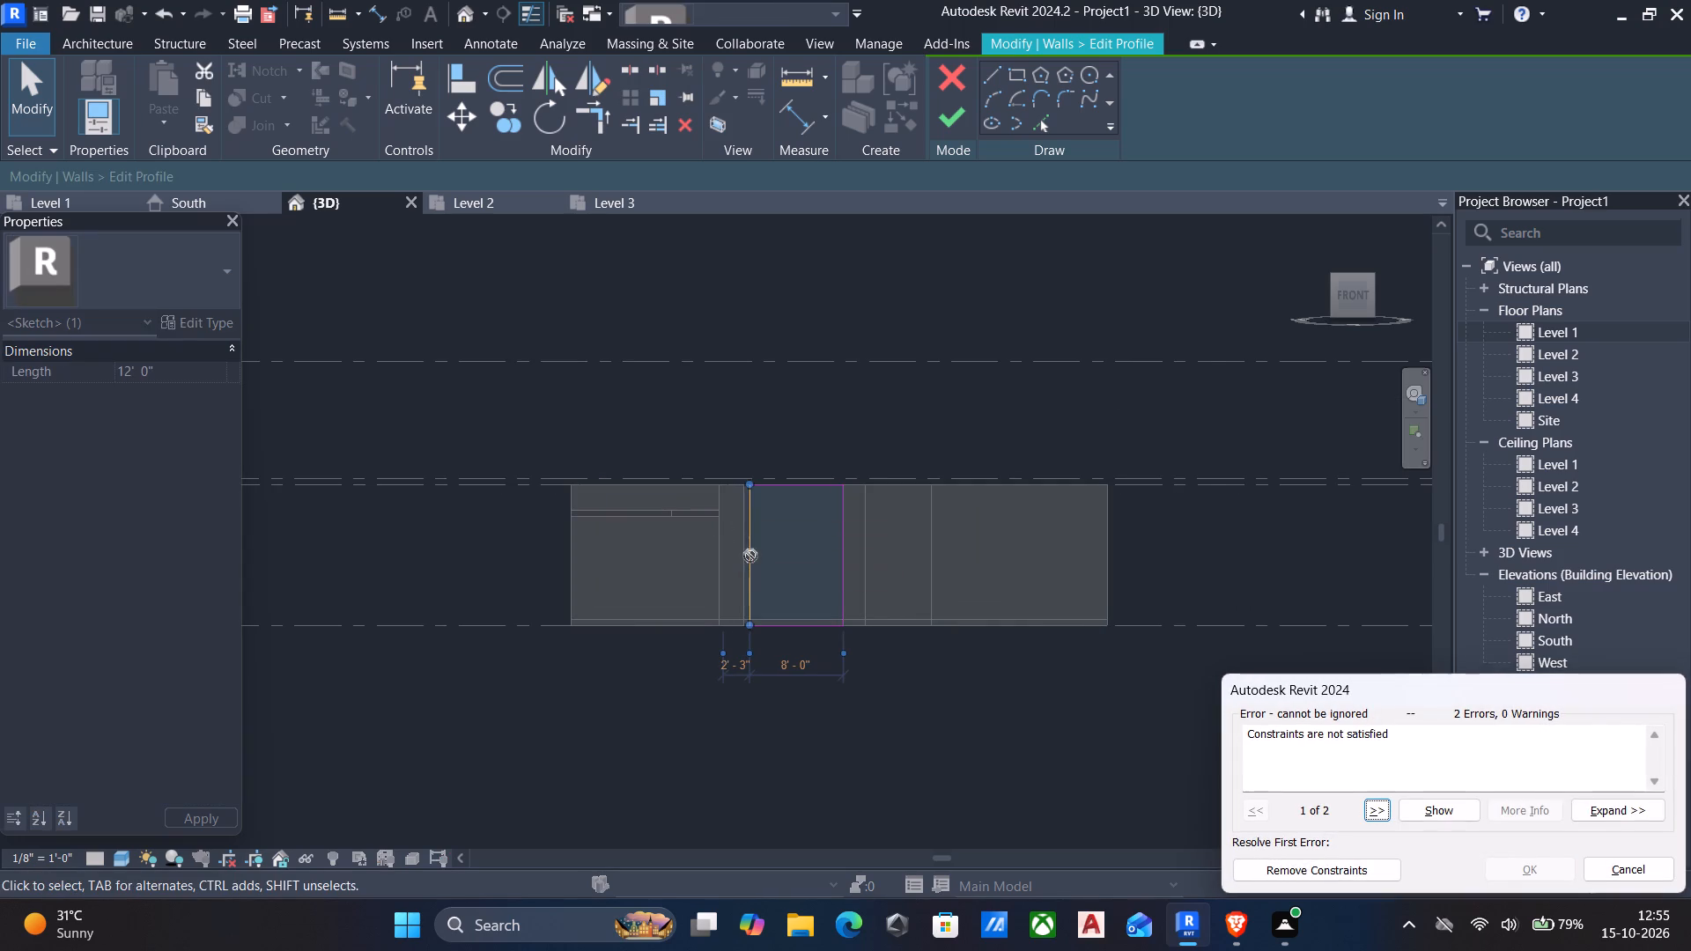
{"action": "left_click", "coordinate": [1318, 878]}
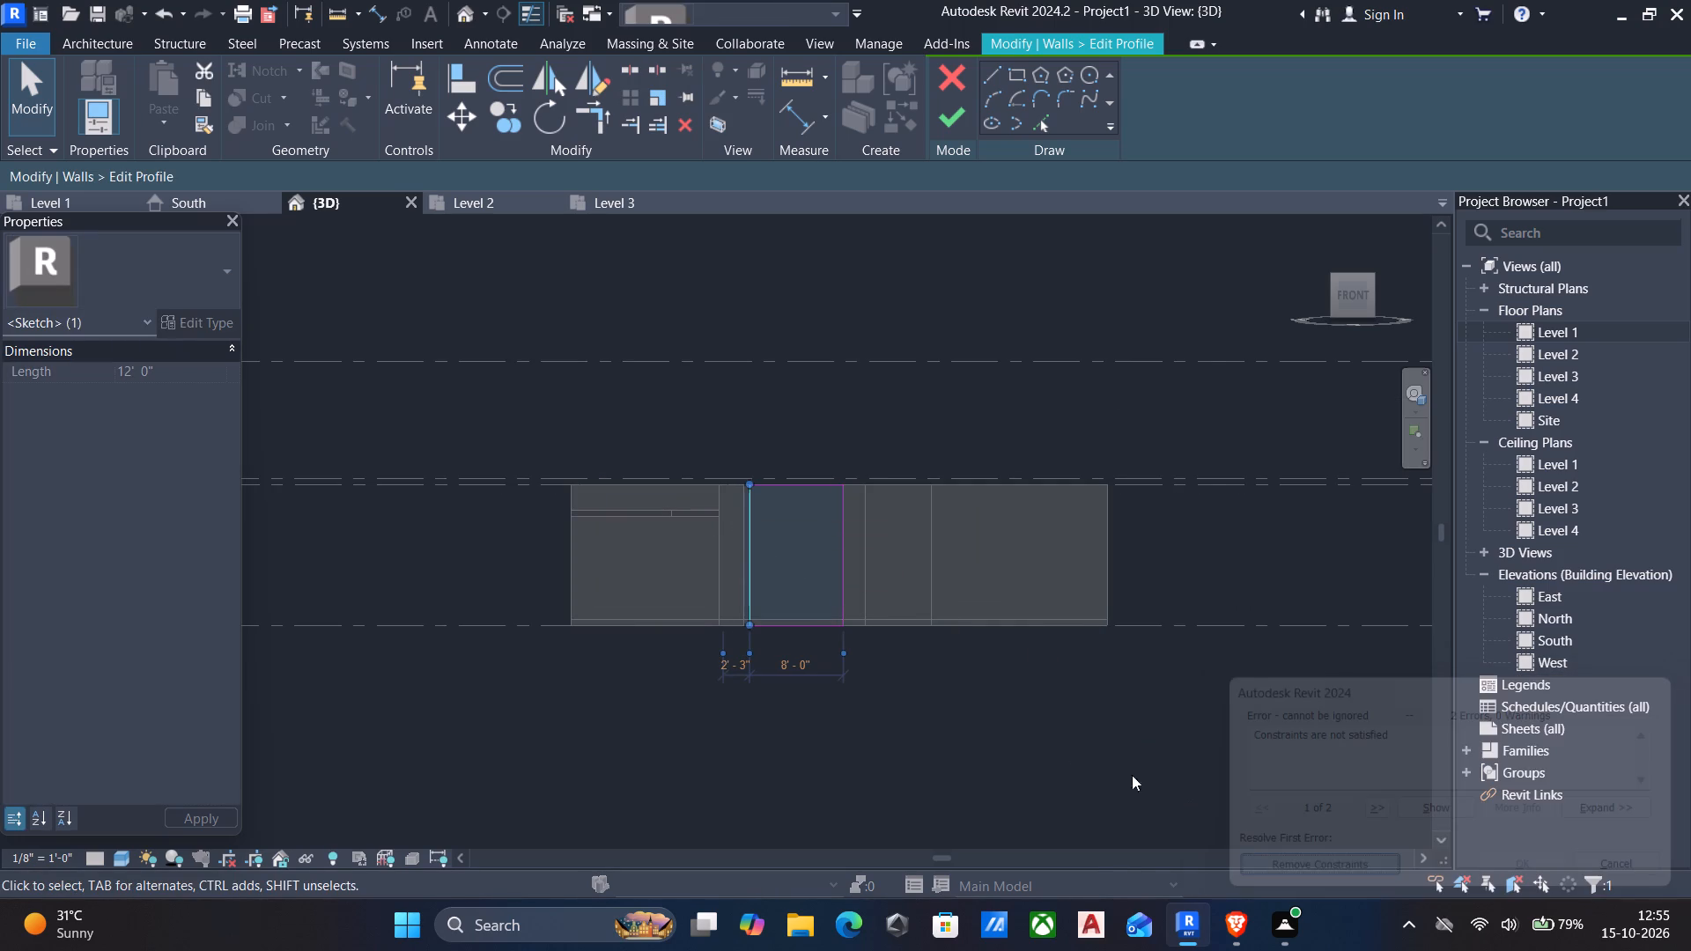
{"action": "key", "text": "Right"}
{"action": "key", "text": "Right"}
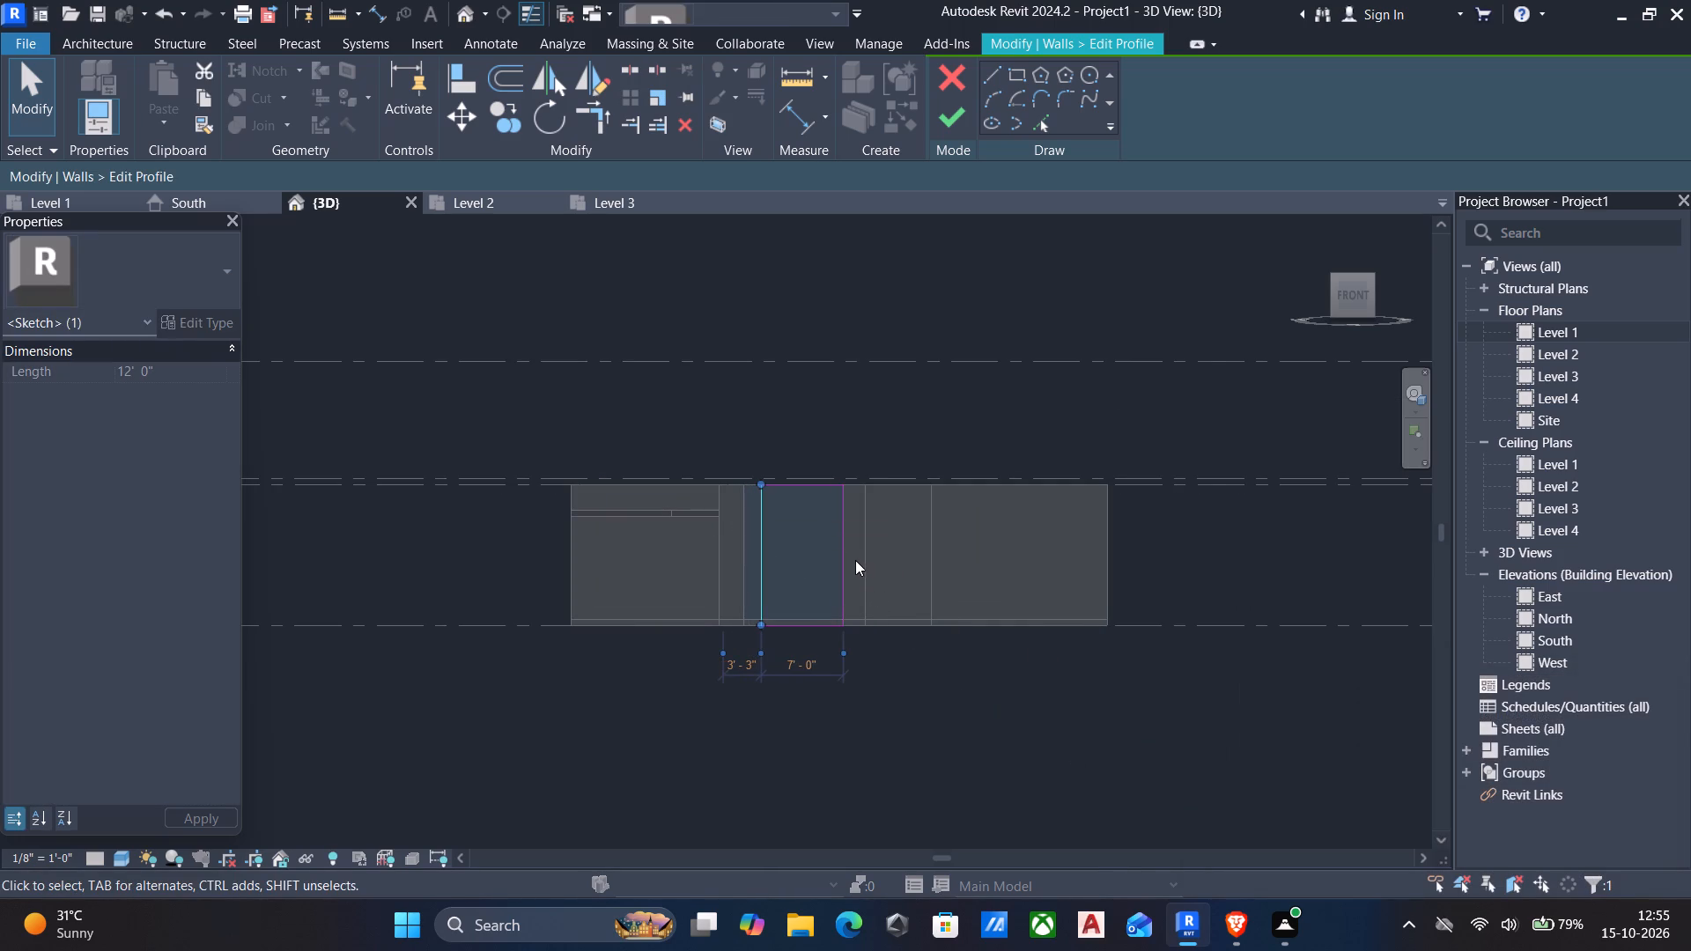
Move the profile's east vertical edge inward, removing its constraints, until the profile is 5'-0" wide.
{"action": "left_click", "coordinate": [848, 556]}
{"action": "key", "text": "Left"}
{"action": "key", "text": "Left"}
{"action": "key", "text": "Left"}
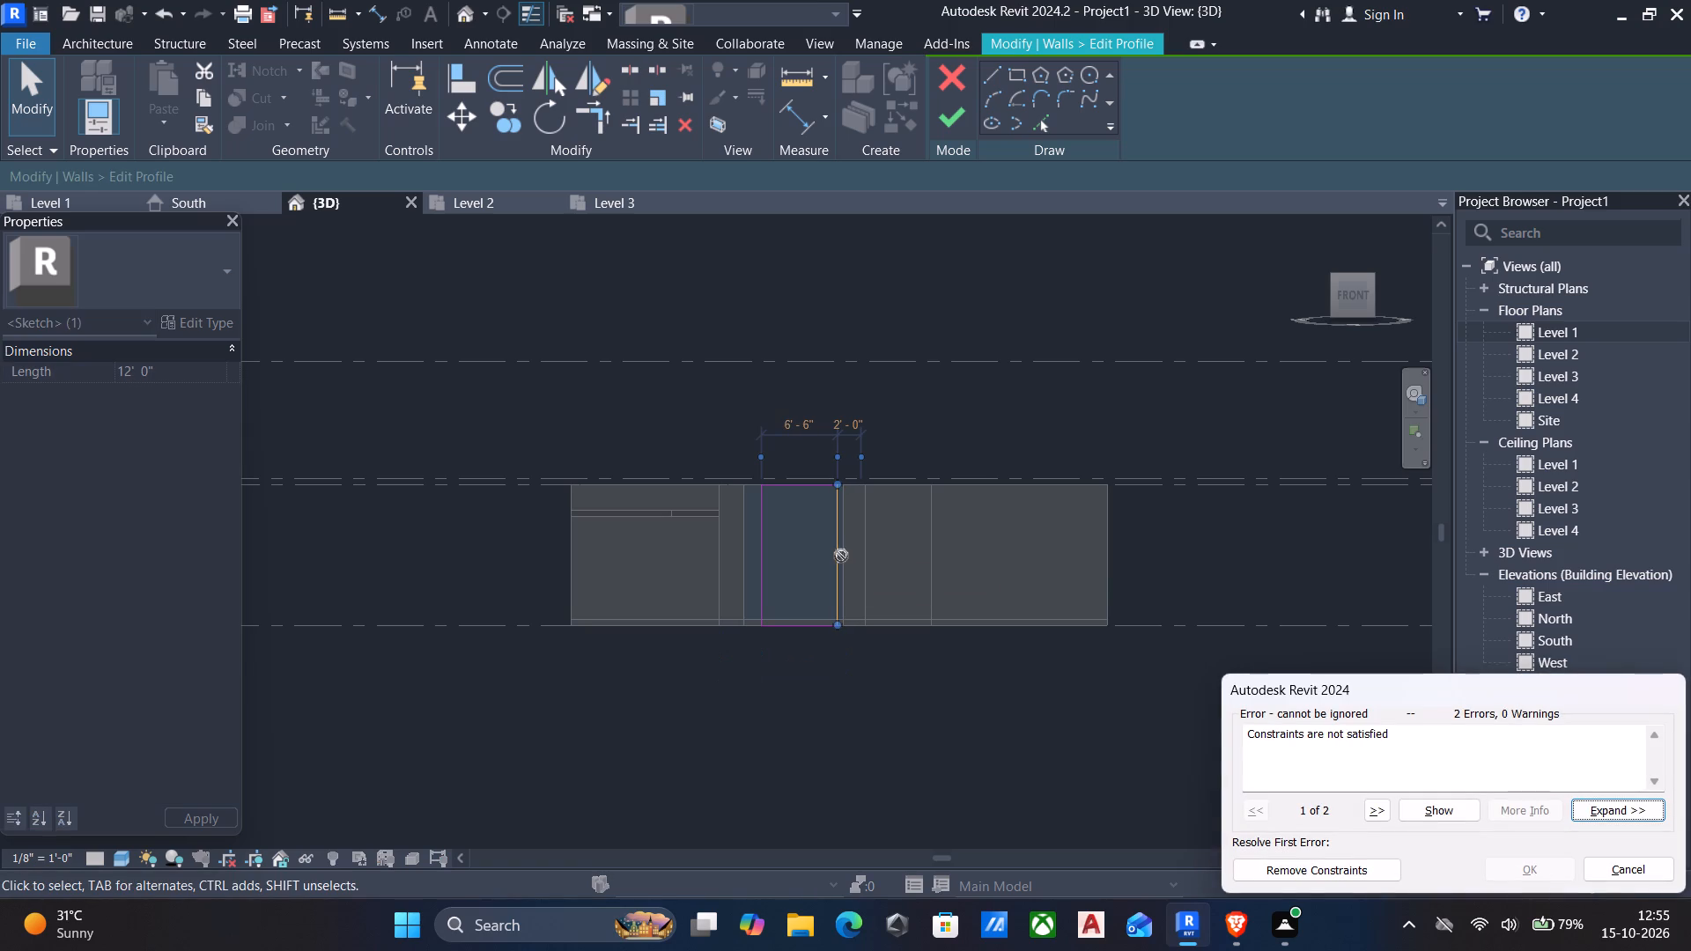
{"action": "left_click", "coordinate": [1286, 869]}
{"action": "key", "text": "Left"}
{"action": "key", "text": "Left"}
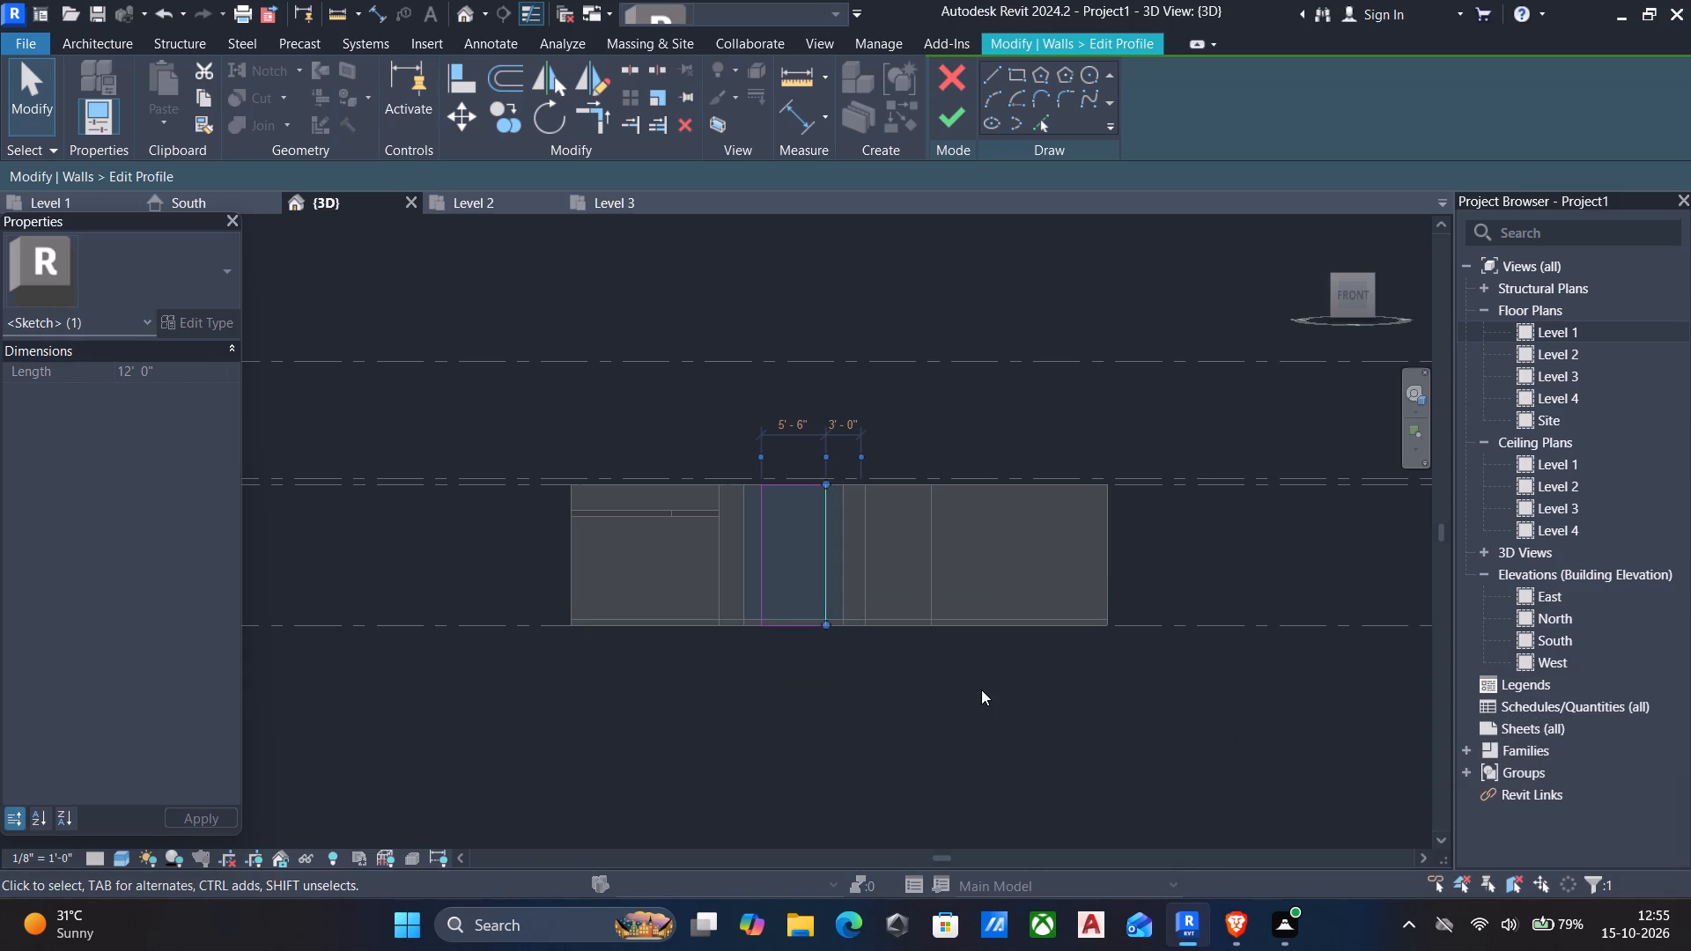
{"action": "key", "text": "Left"}
Shift the profile's west vertical edge further inward toward the east edge.
{"action": "left_click", "coordinate": [765, 569]}
{"action": "key", "text": "Right"}
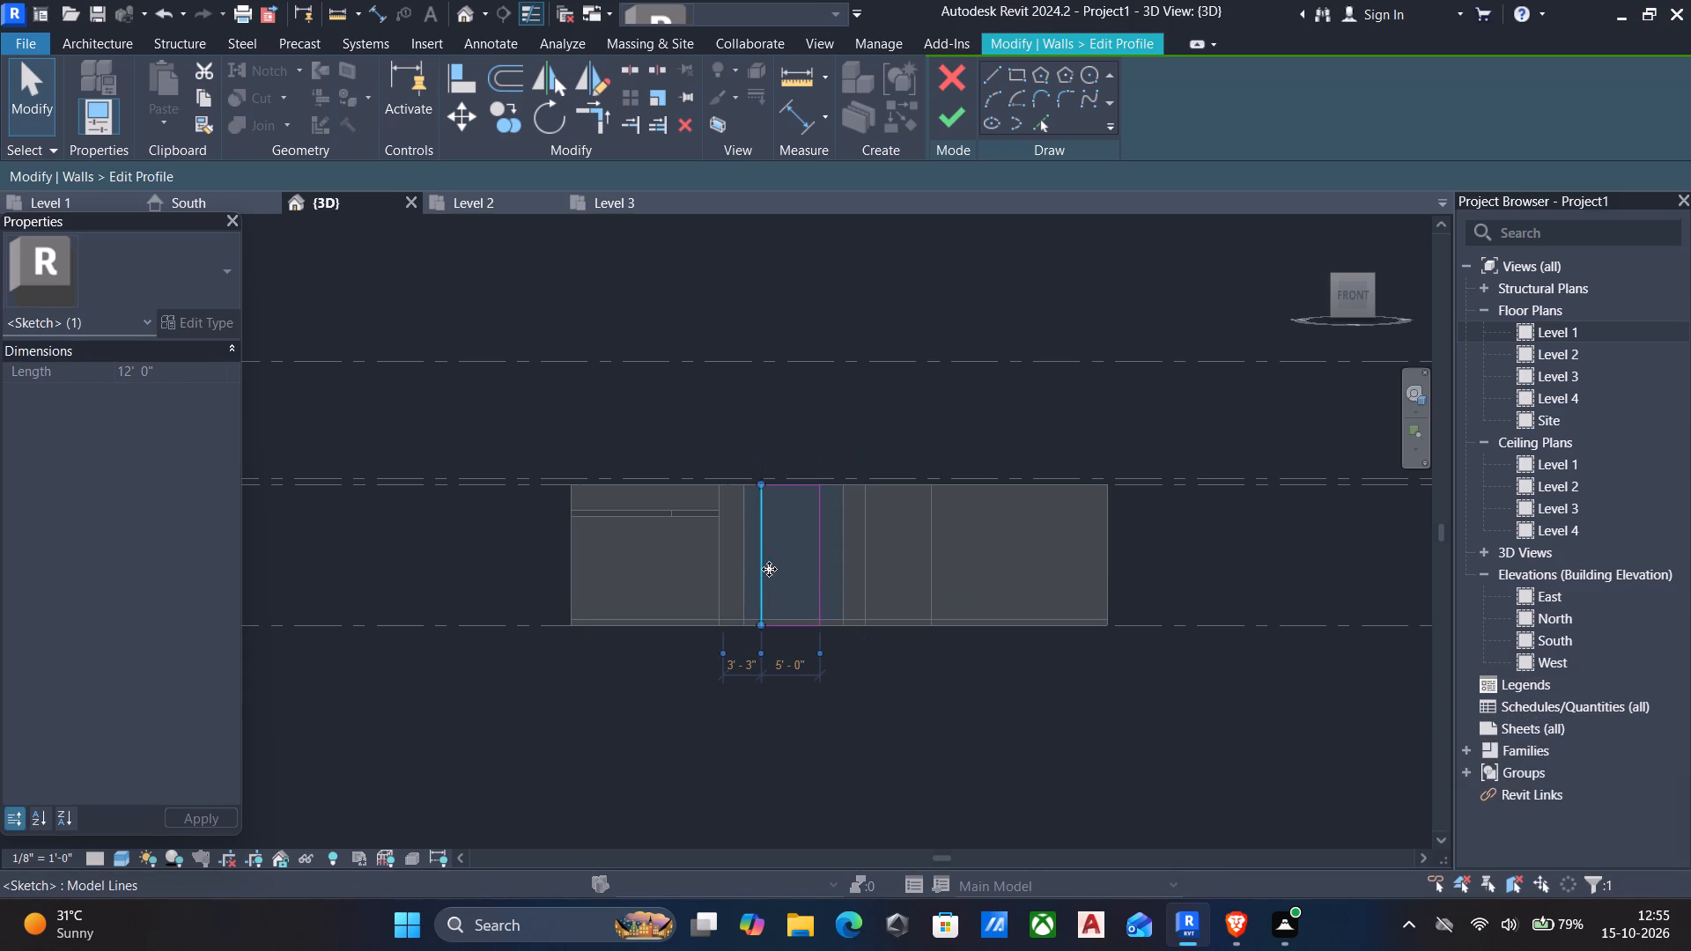
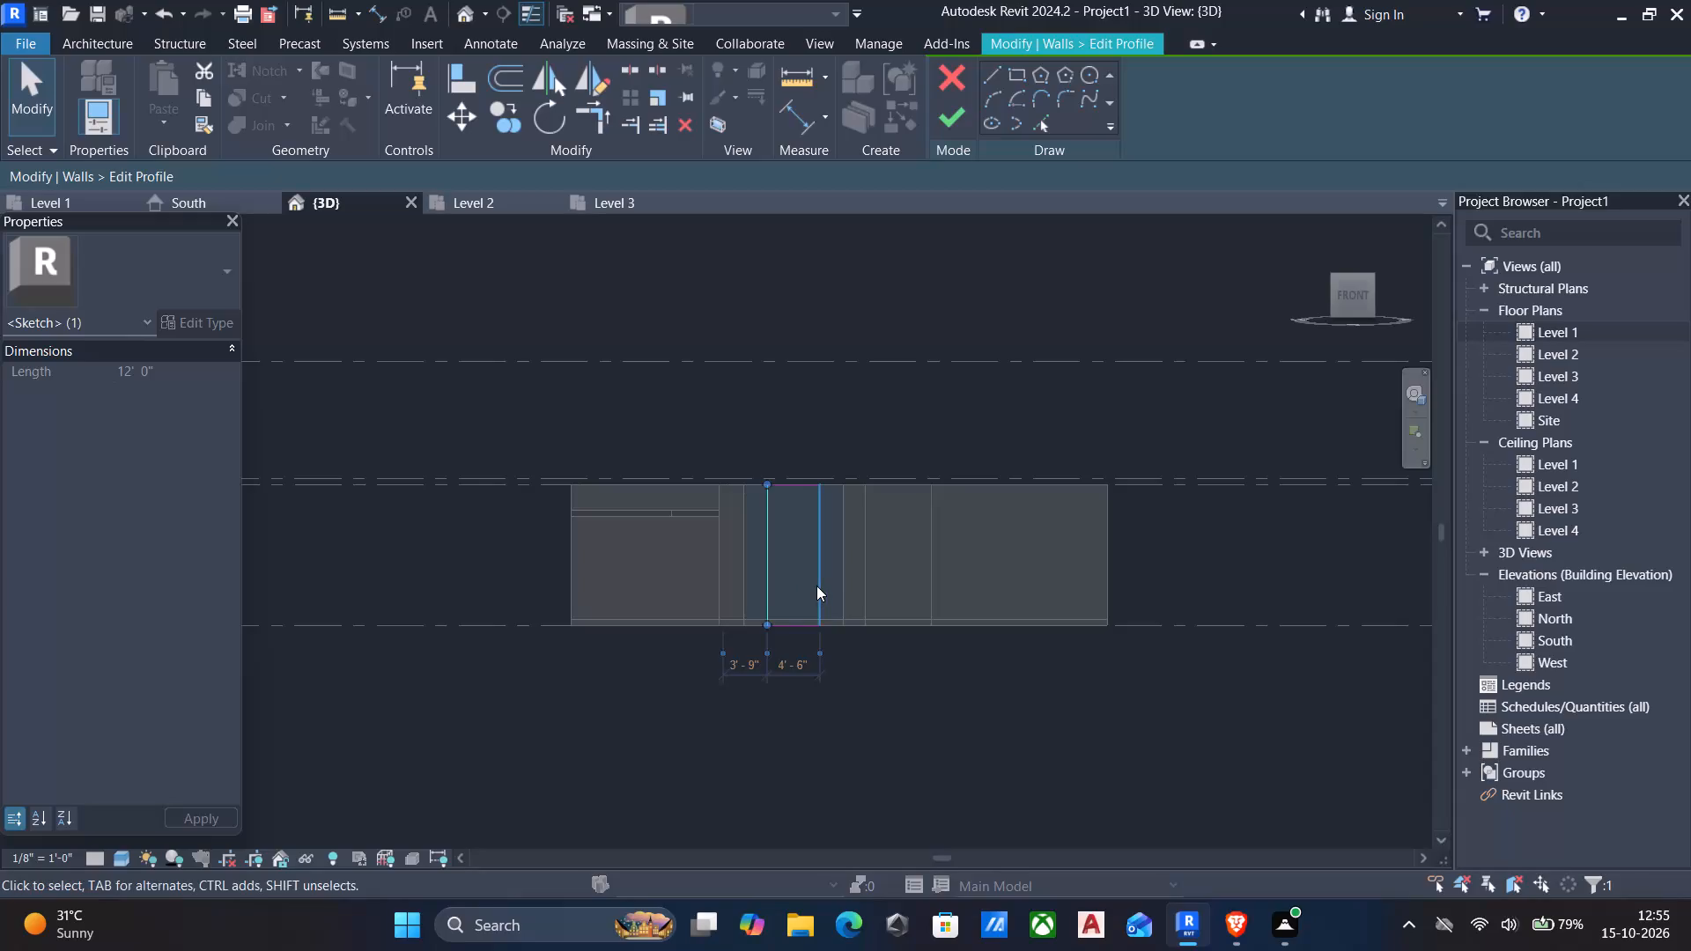
Set the curtain wall profile's east vertical edge 3'-7" from the projection's east side wall.
{"action": "left_click", "coordinate": [816, 586]}
{"action": "left_click", "coordinate": [754, 590]}
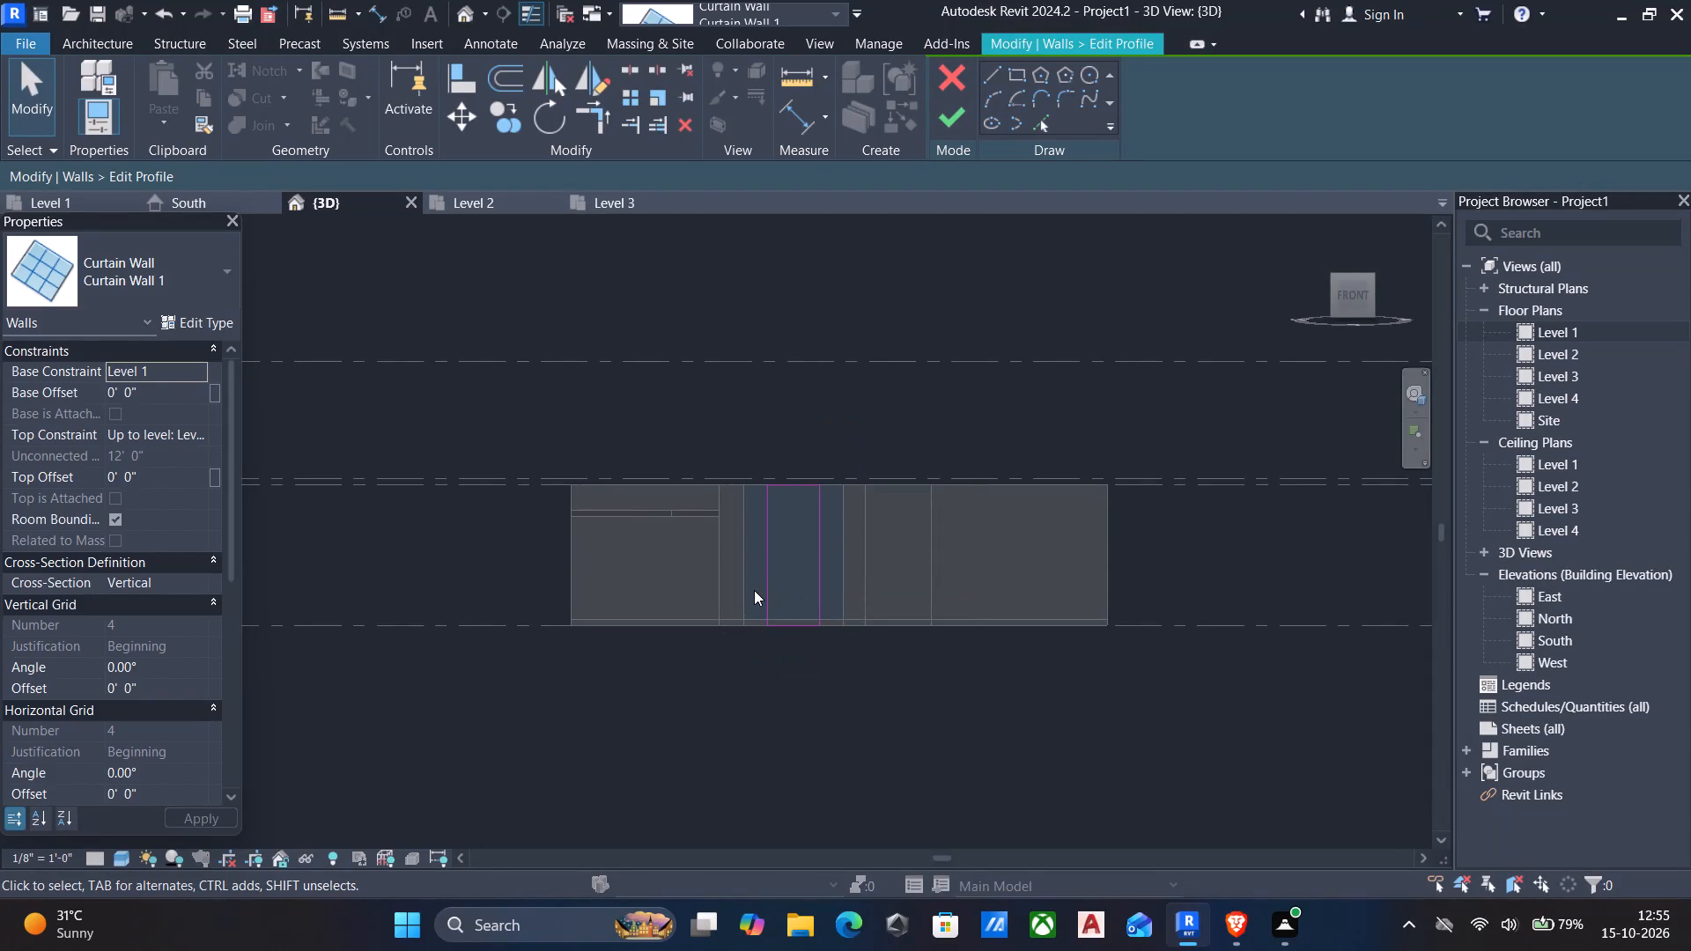
{"action": "left_click", "coordinate": [765, 587]}
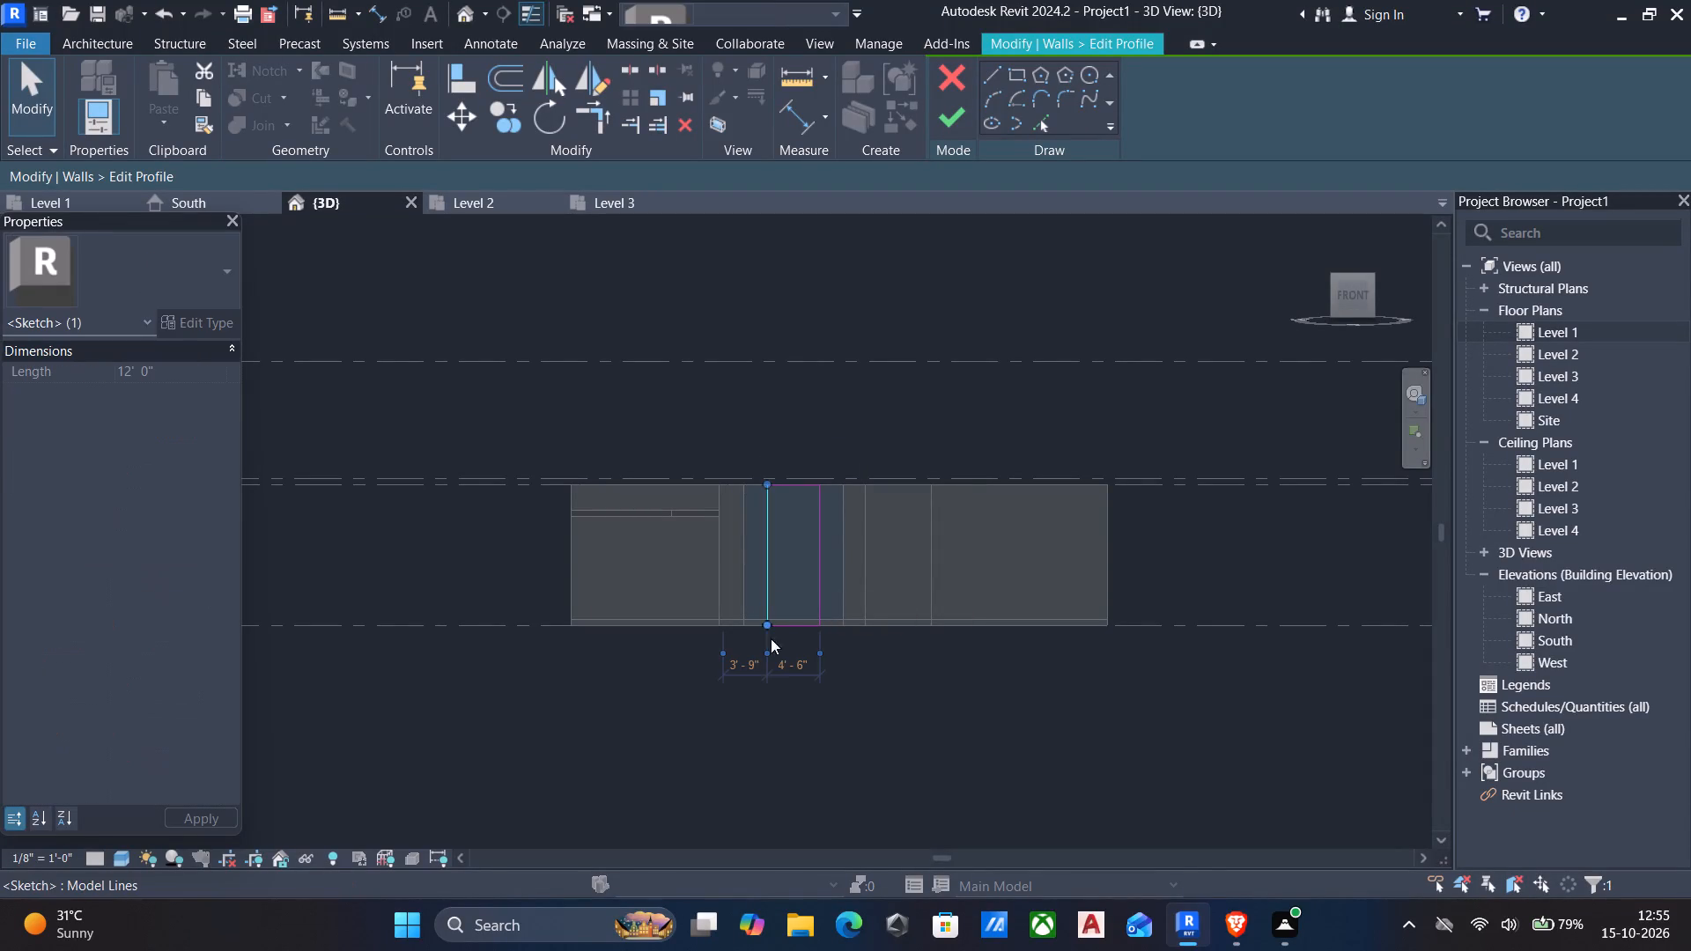
{"action": "left_click", "coordinate": [739, 661]}
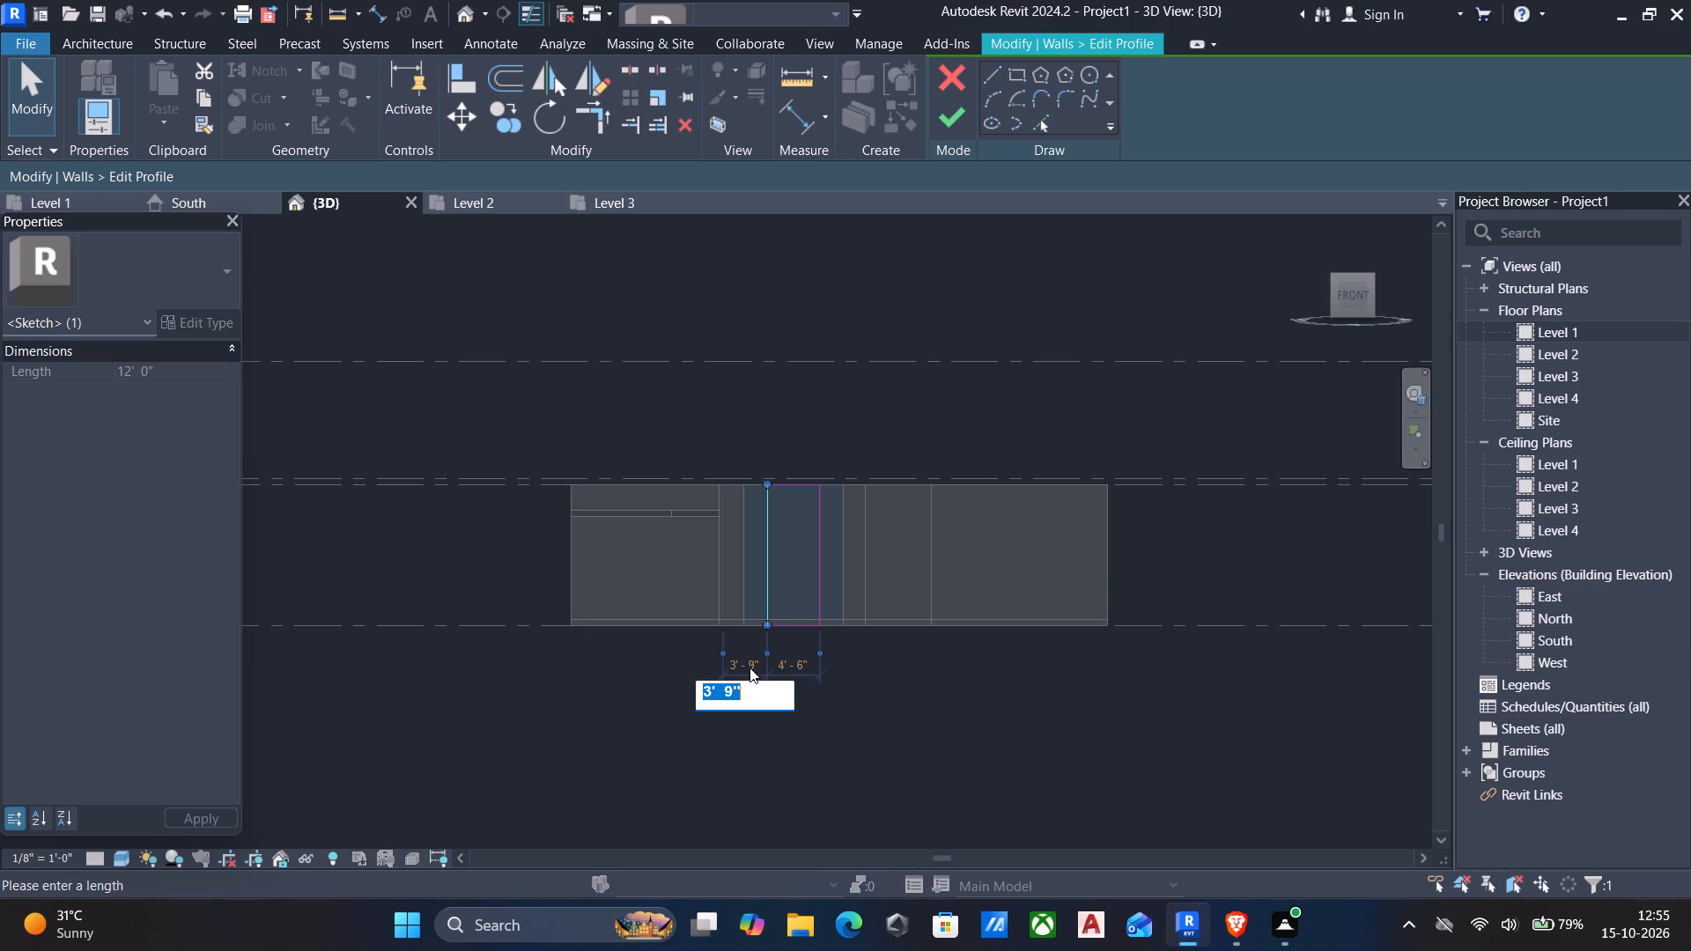
{"action": "left_click", "coordinate": [817, 595]}
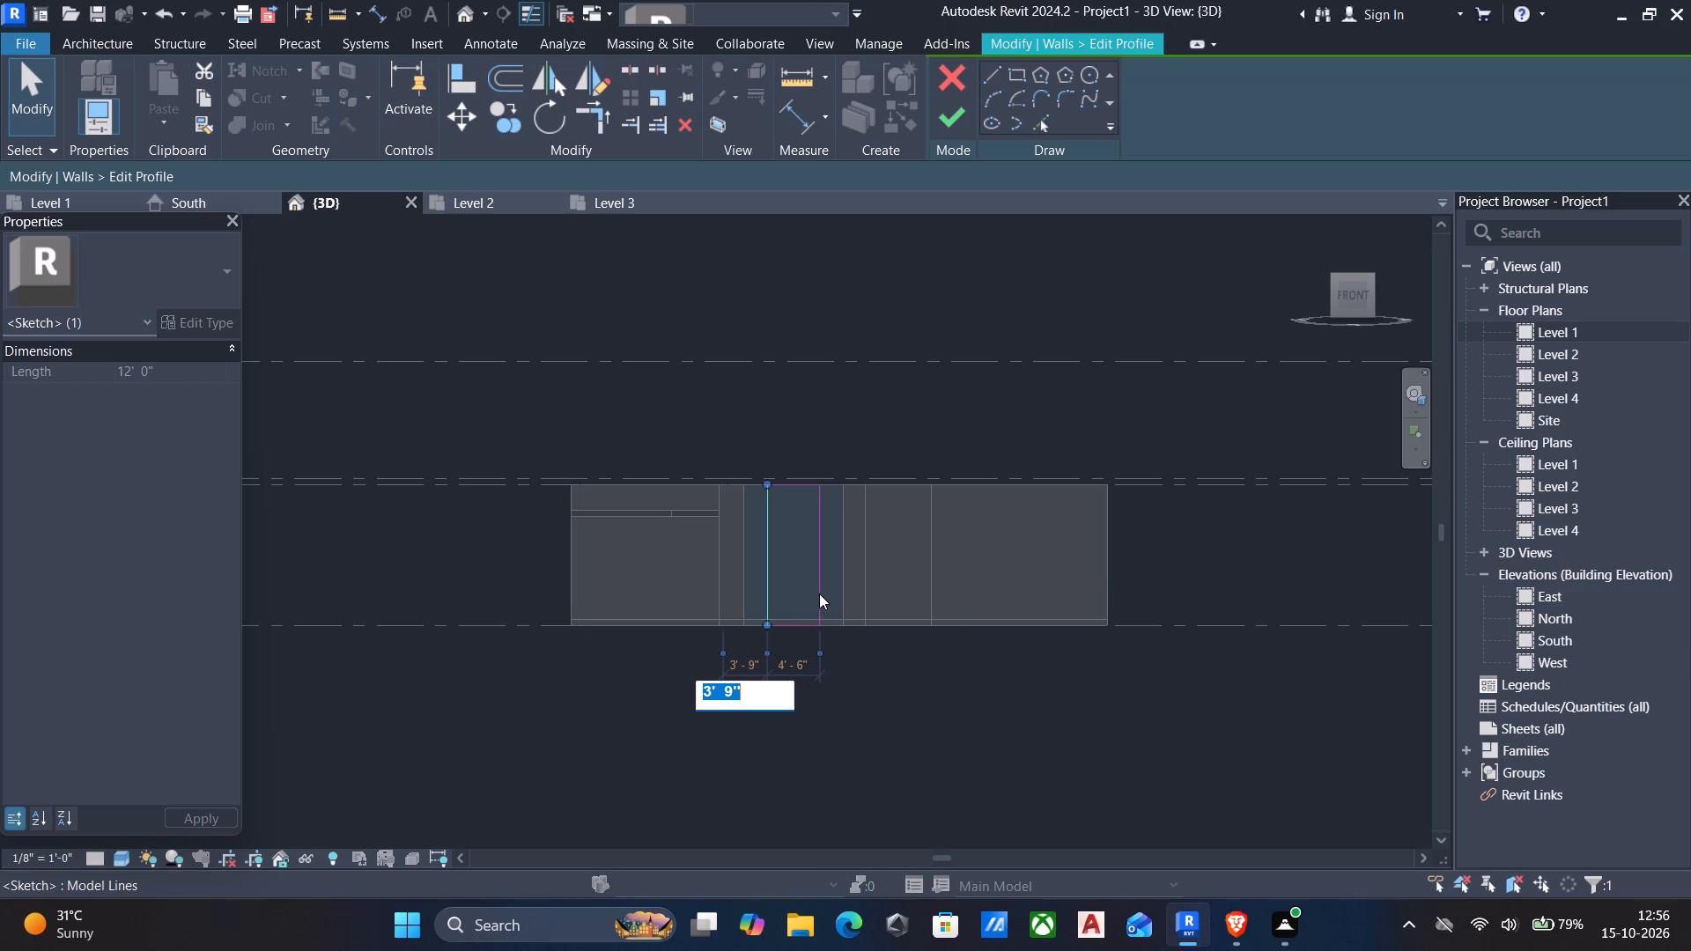
{"action": "left_click", "coordinate": [819, 593]}
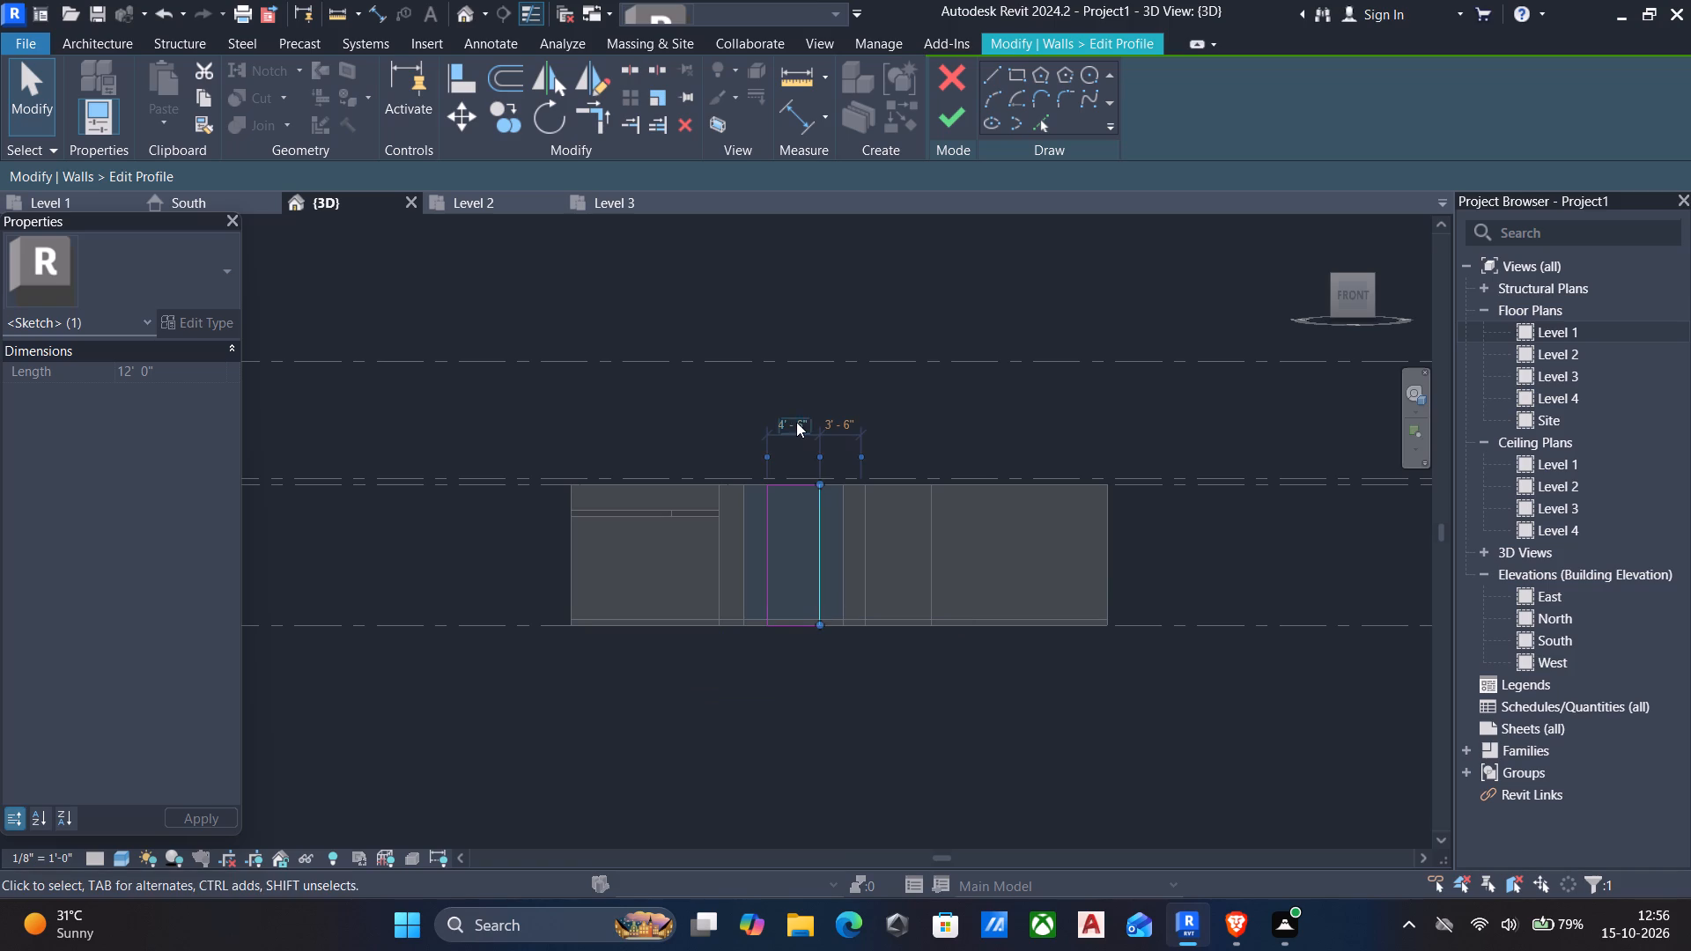
{"action": "left_click", "coordinate": [845, 425]}
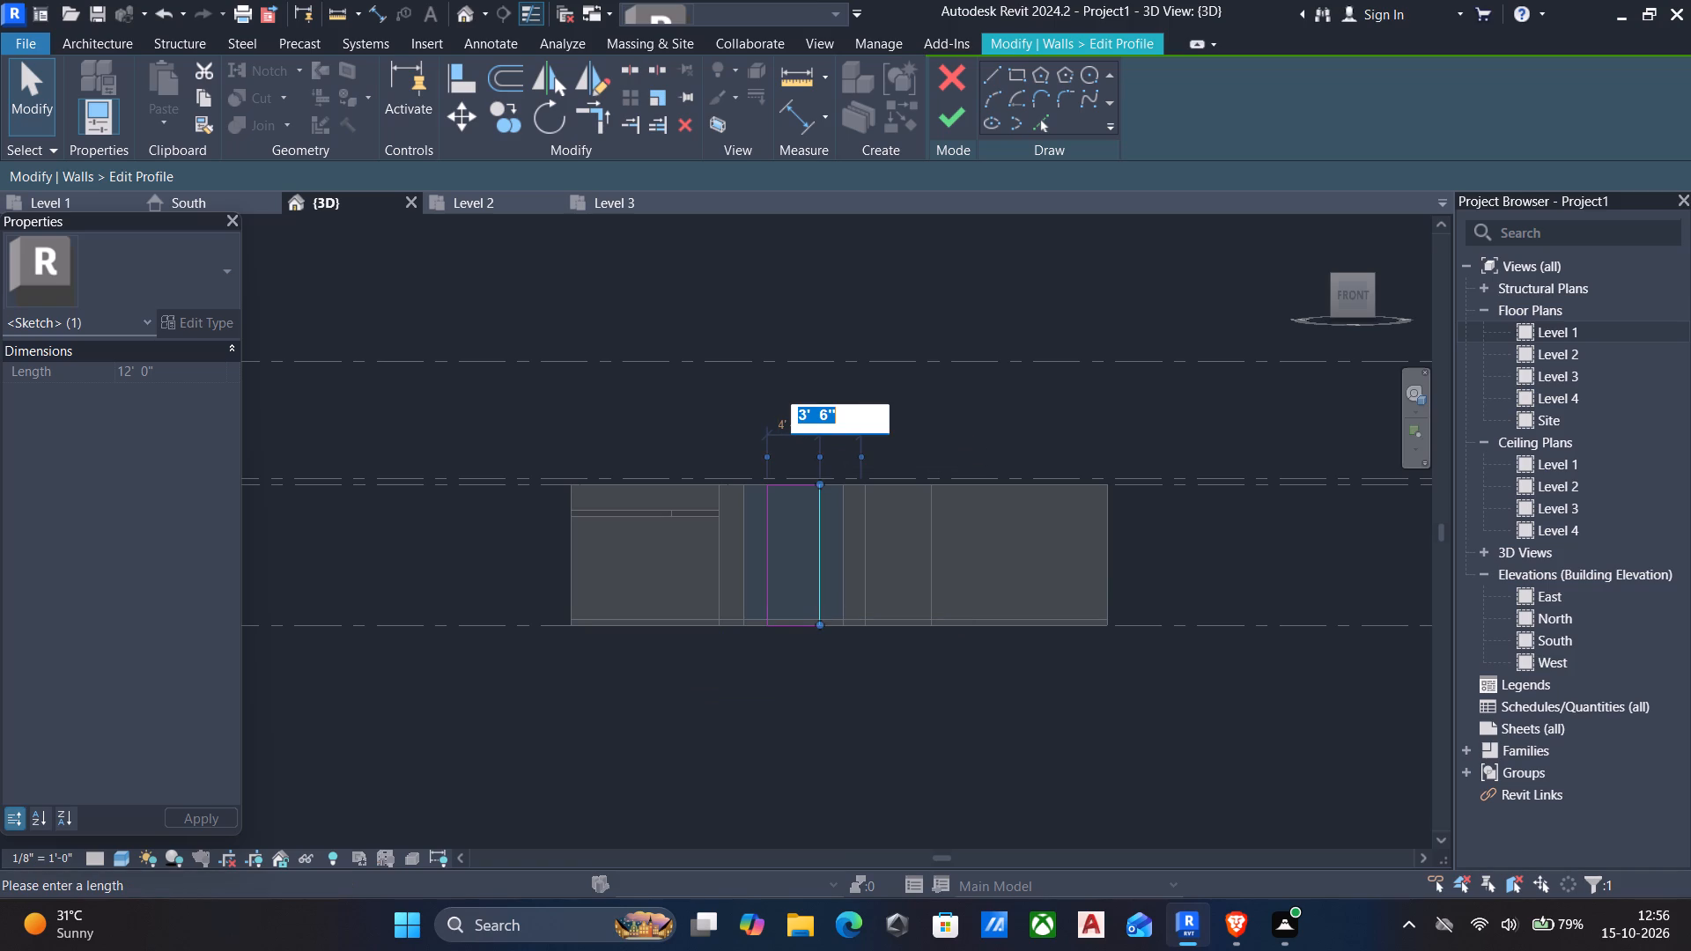
{"action": "type", "text": "3'7\""}
{"action": "key", "text": "Return"}
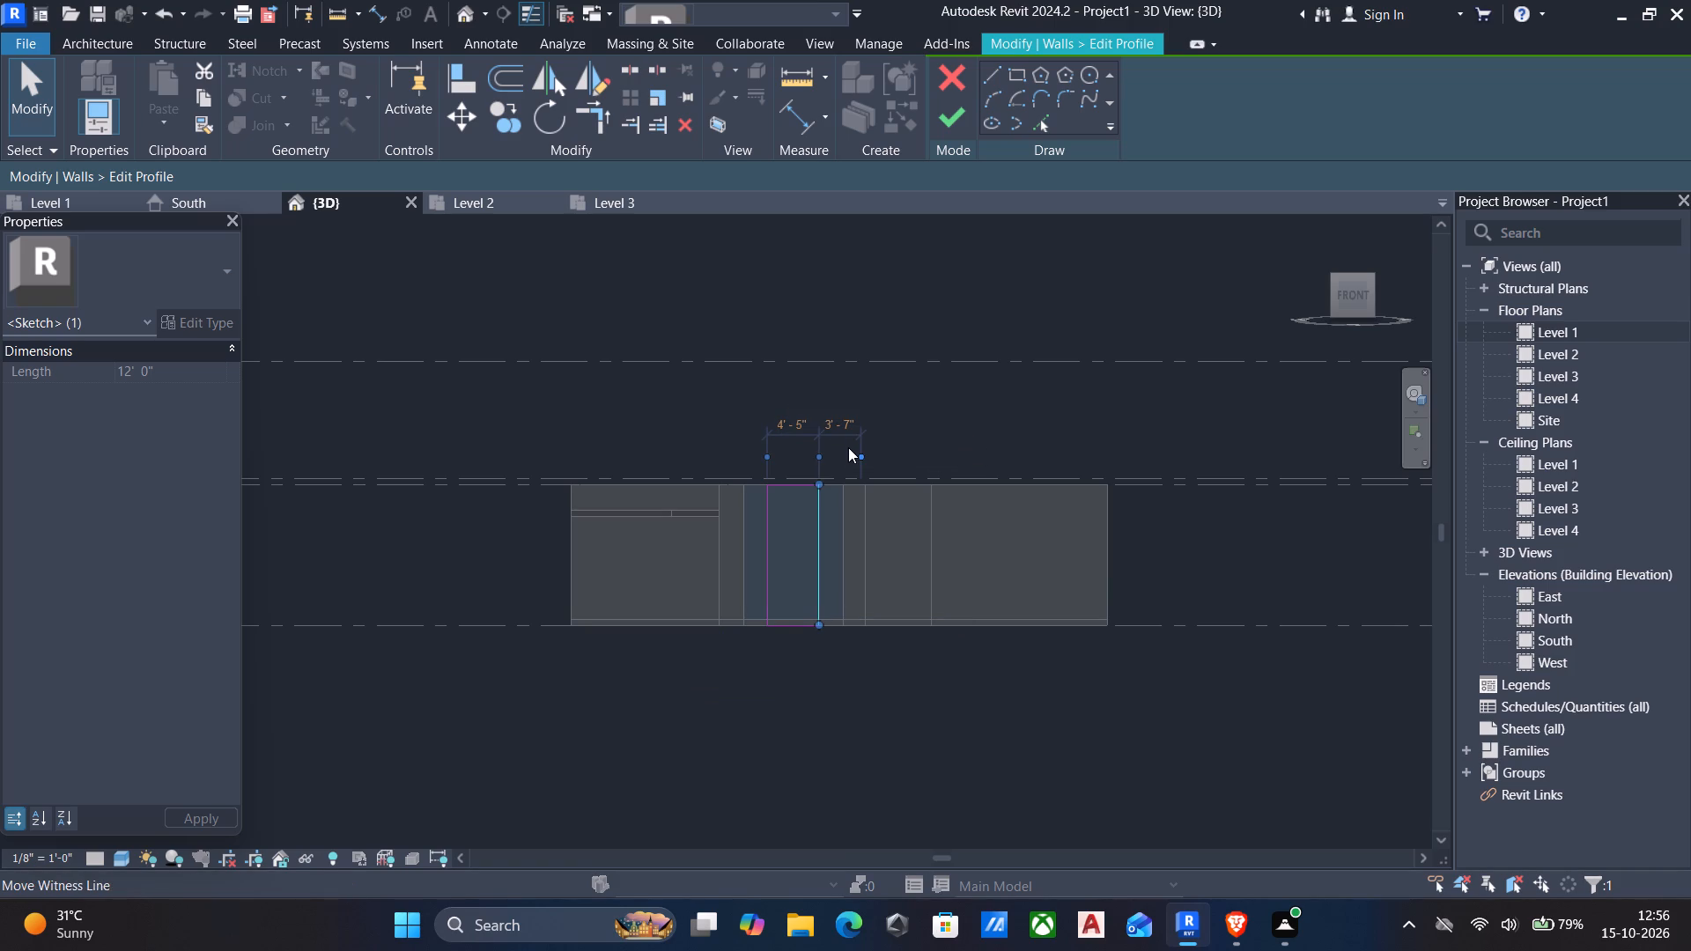
Set the profile's west vertical edge 3'-7" from the projection's west side wall.
{"action": "left_click", "coordinate": [770, 500]}
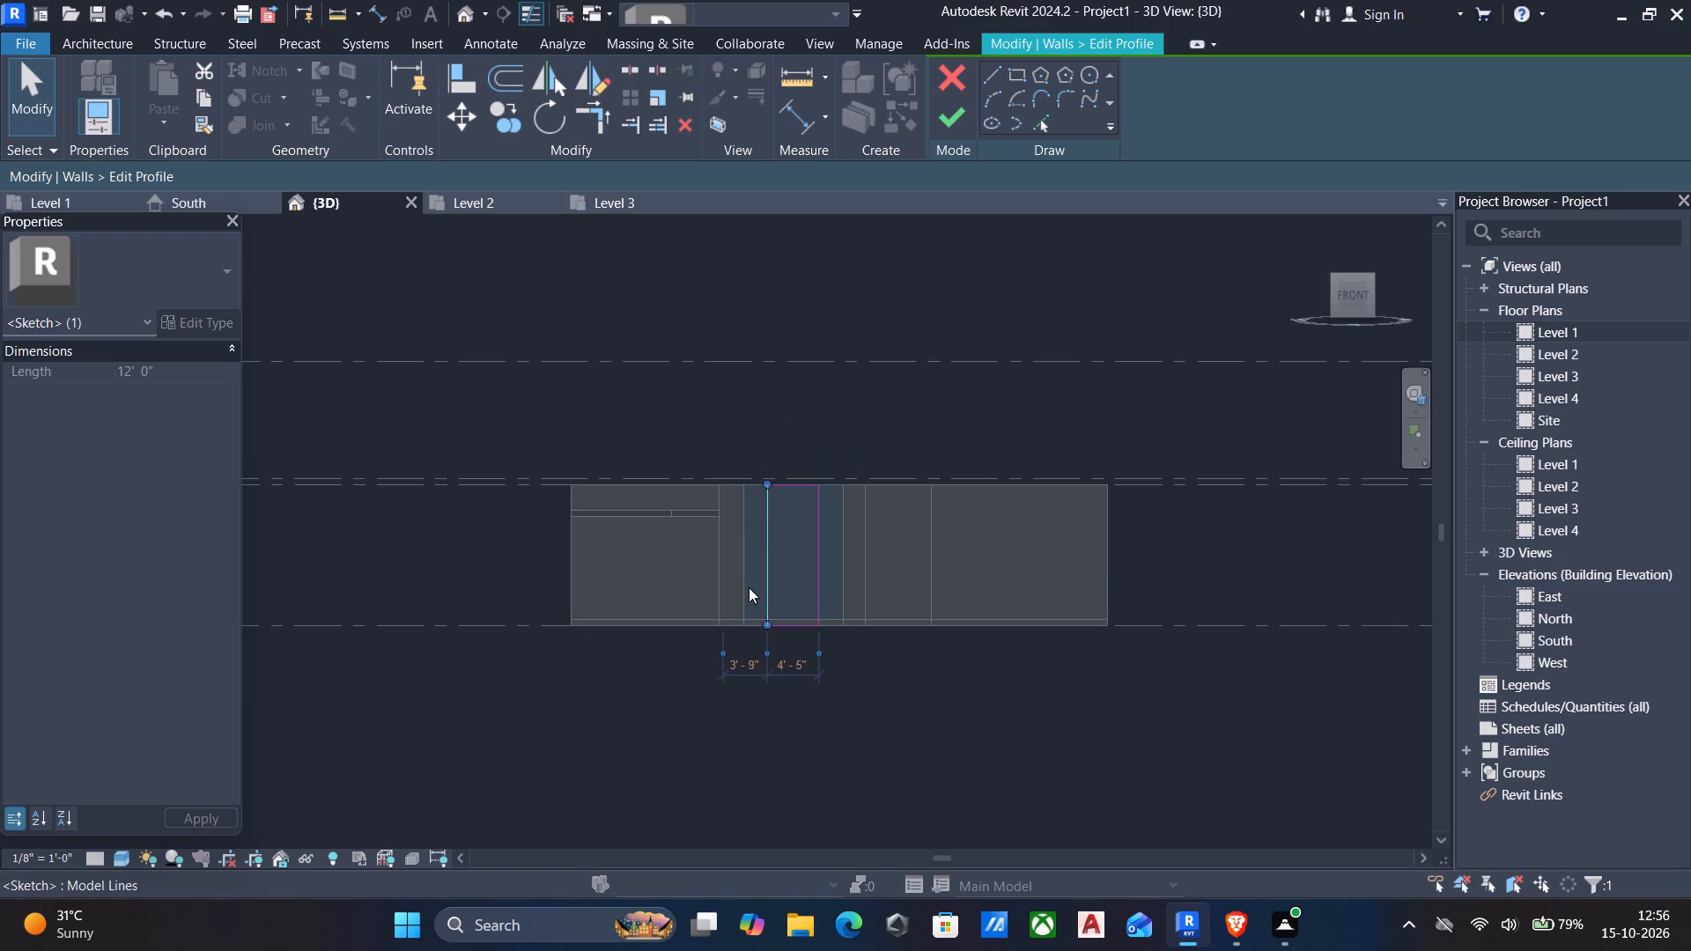
{"action": "key", "text": "Left"}
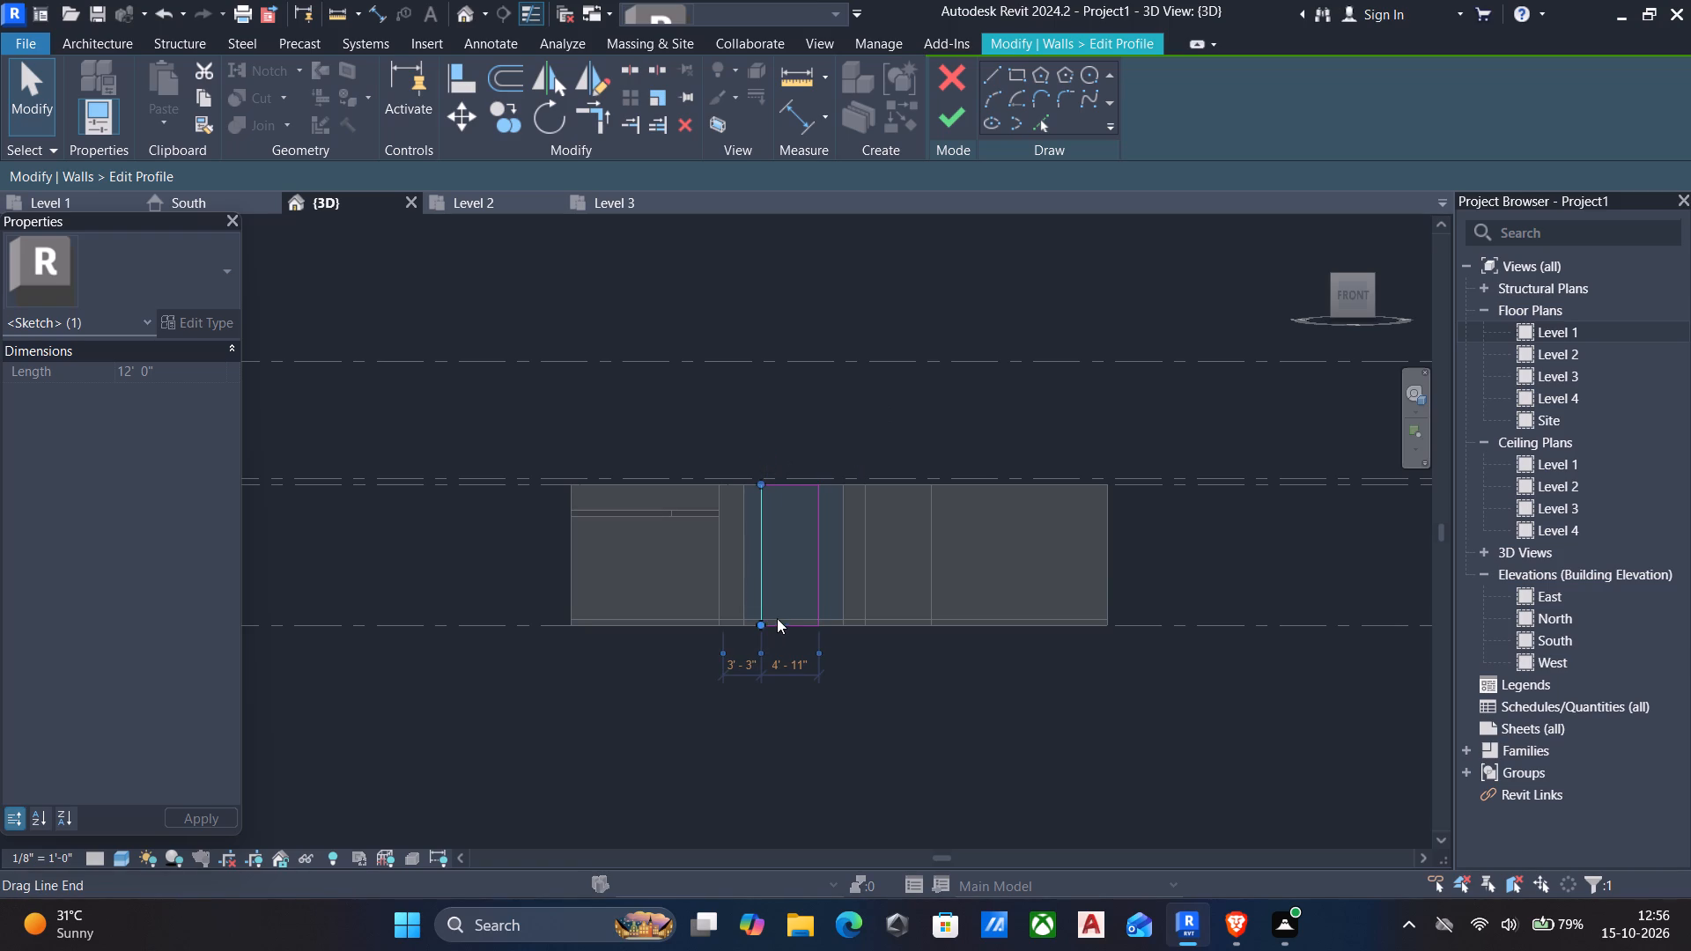
{"action": "key", "text": "Right"}
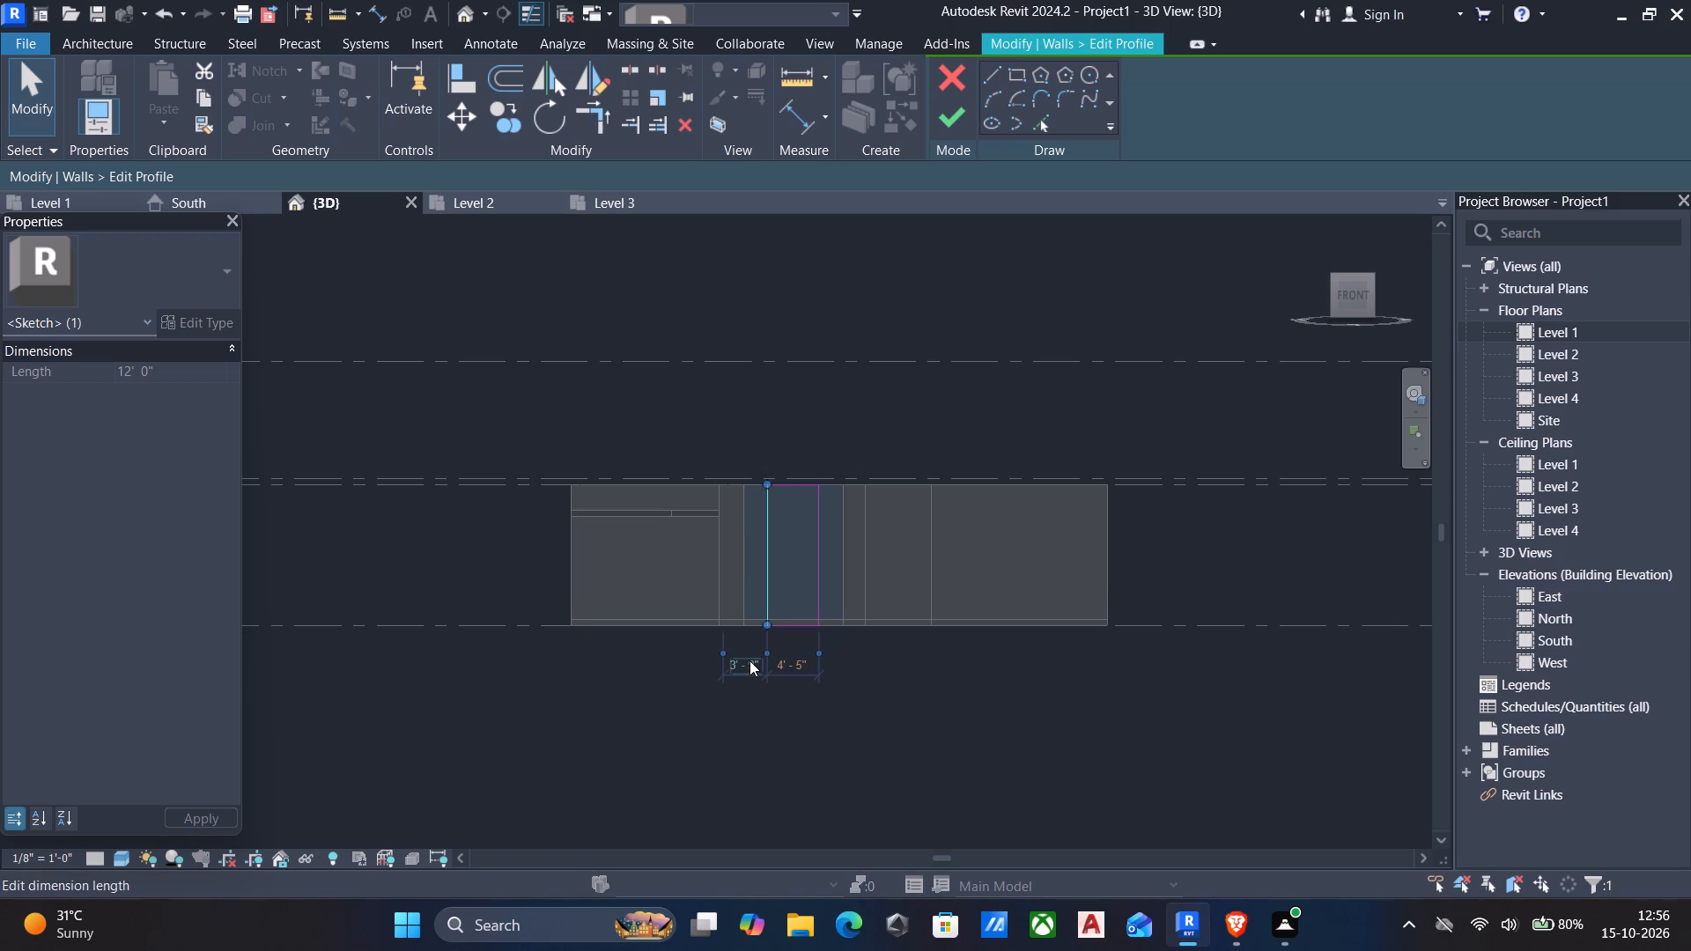
{"action": "left_click", "coordinate": [750, 660]}
{"action": "key", "text": "3"}
{"action": "key", "text": "apostrophe"}
{"action": "key", "text": "7"}
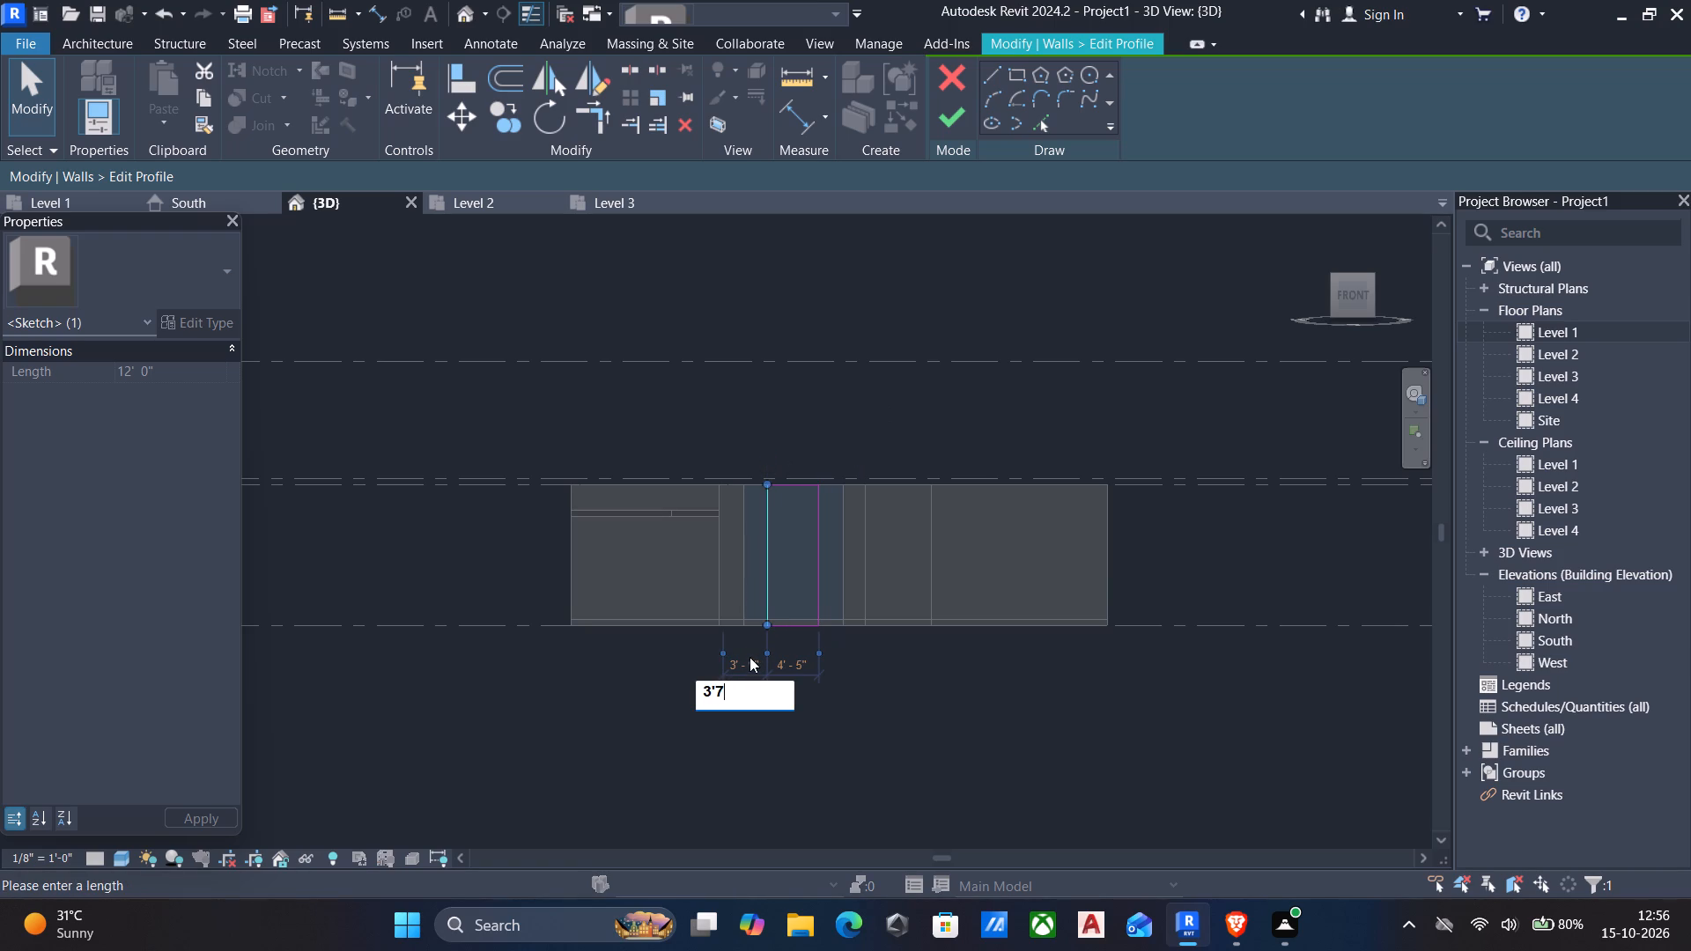
{"action": "key", "text": "shift+quotedbl"}
{"action": "key", "text": "Return"}
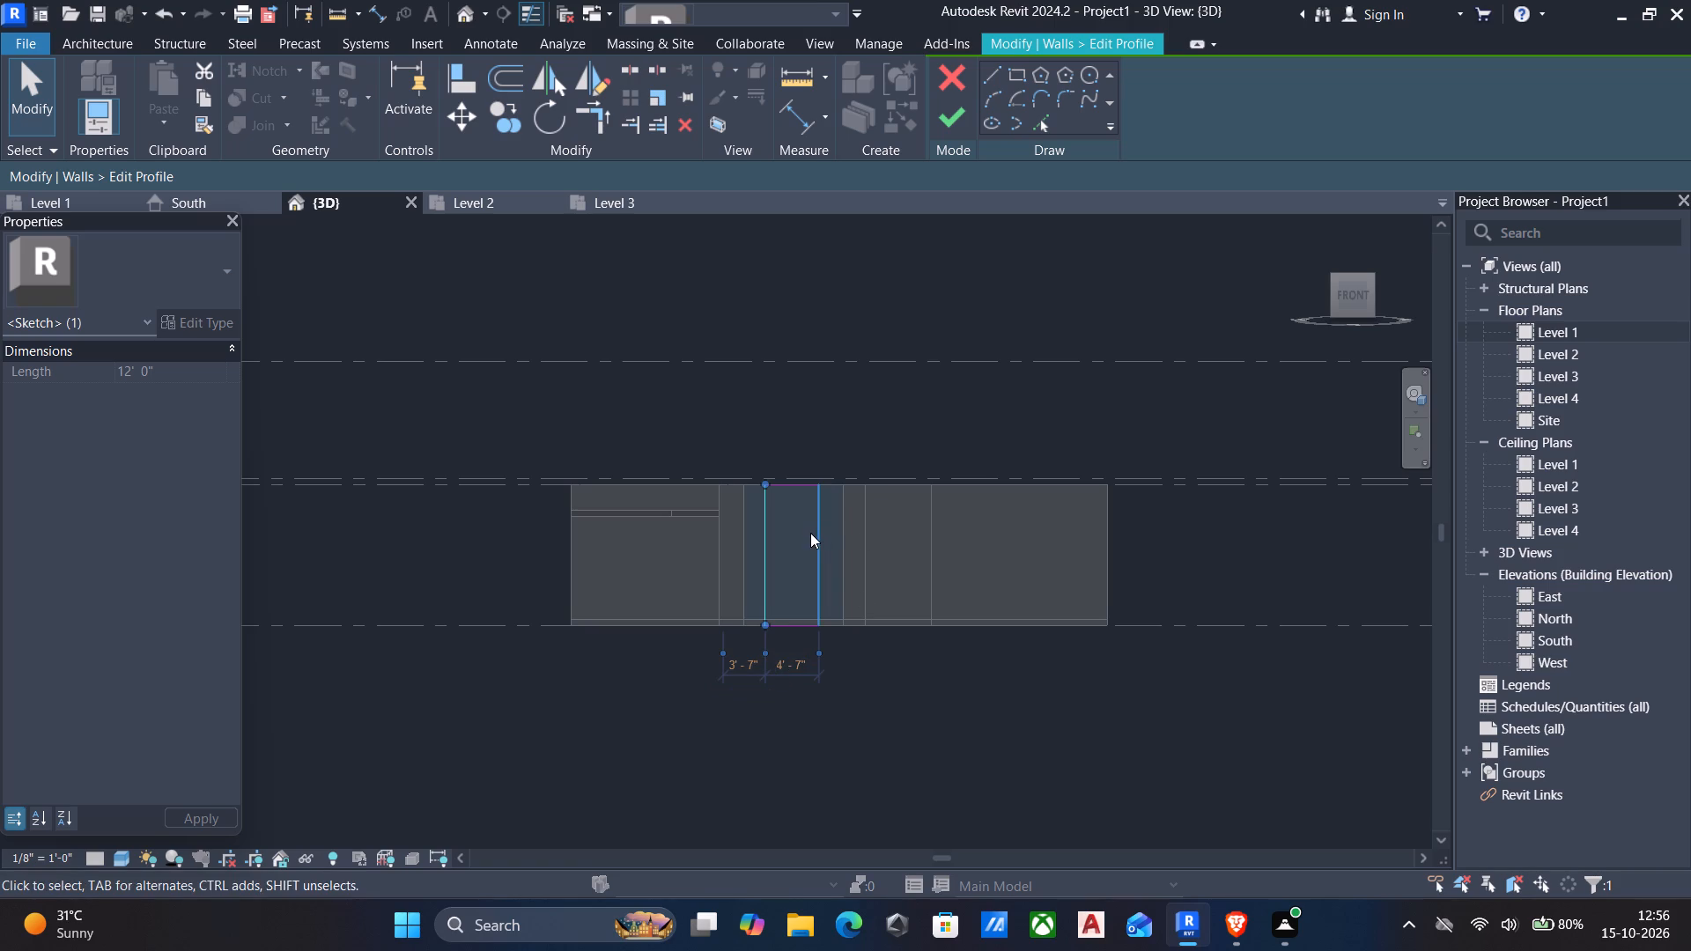
{"action": "left_click", "coordinate": [810, 533]}
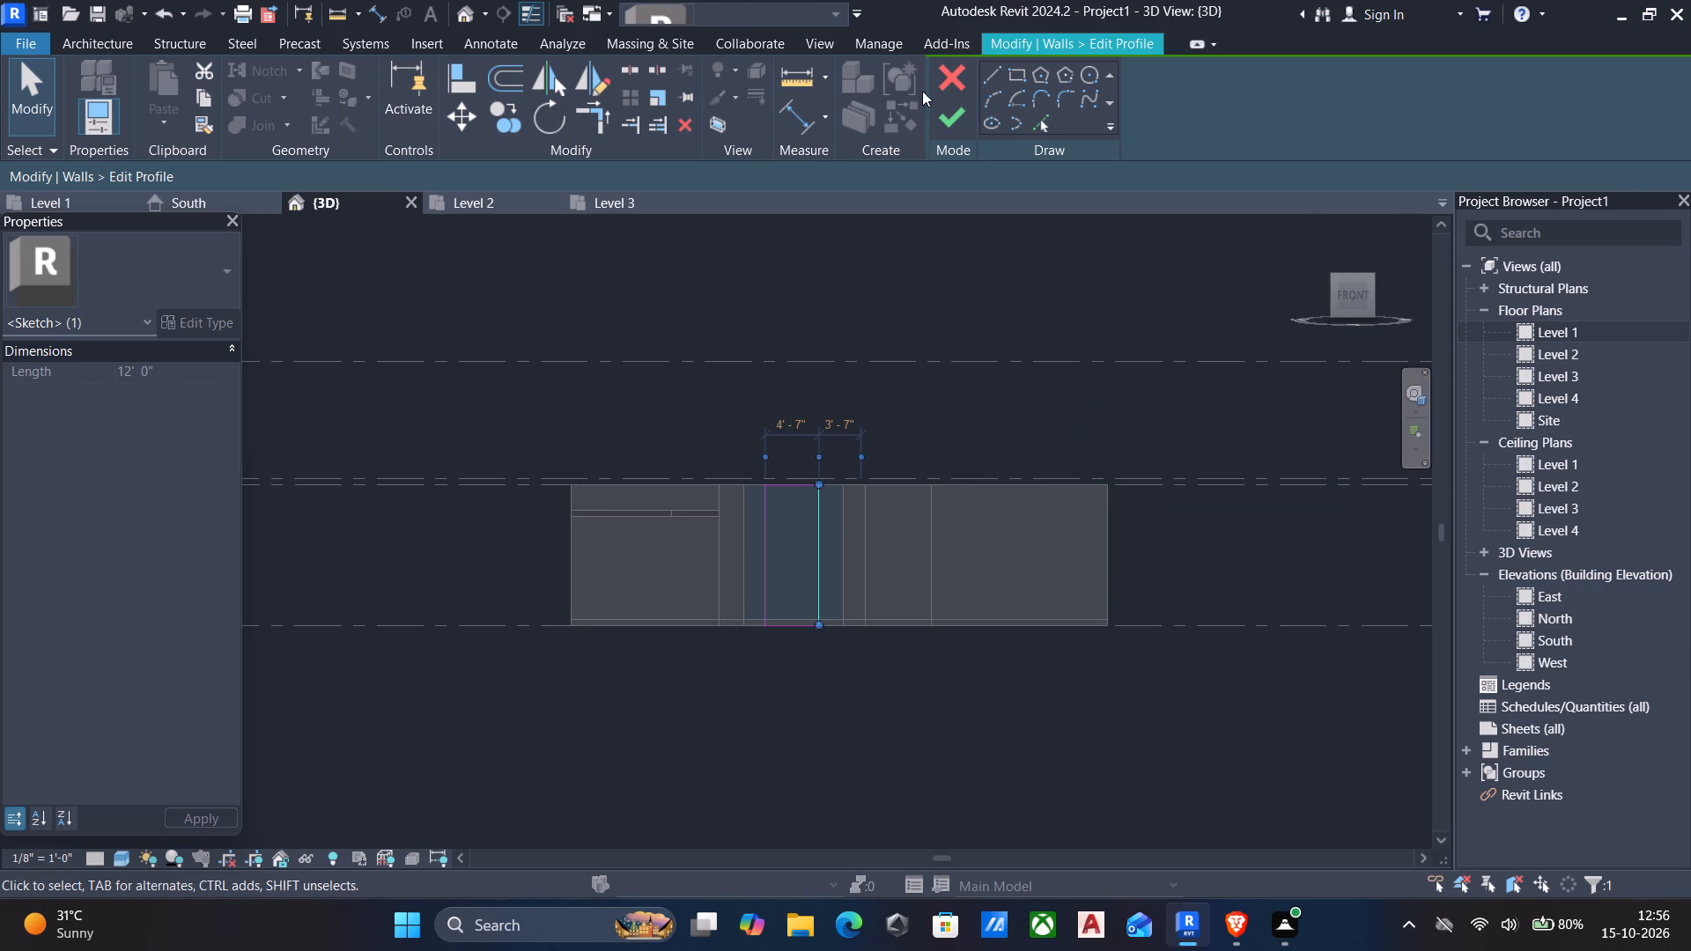
Draw a 180° start-end-radius arc of 2'-3 1/2" radius between the profile's two vertical edges, near the top edge.
{"action": "left_click", "coordinate": [999, 93]}
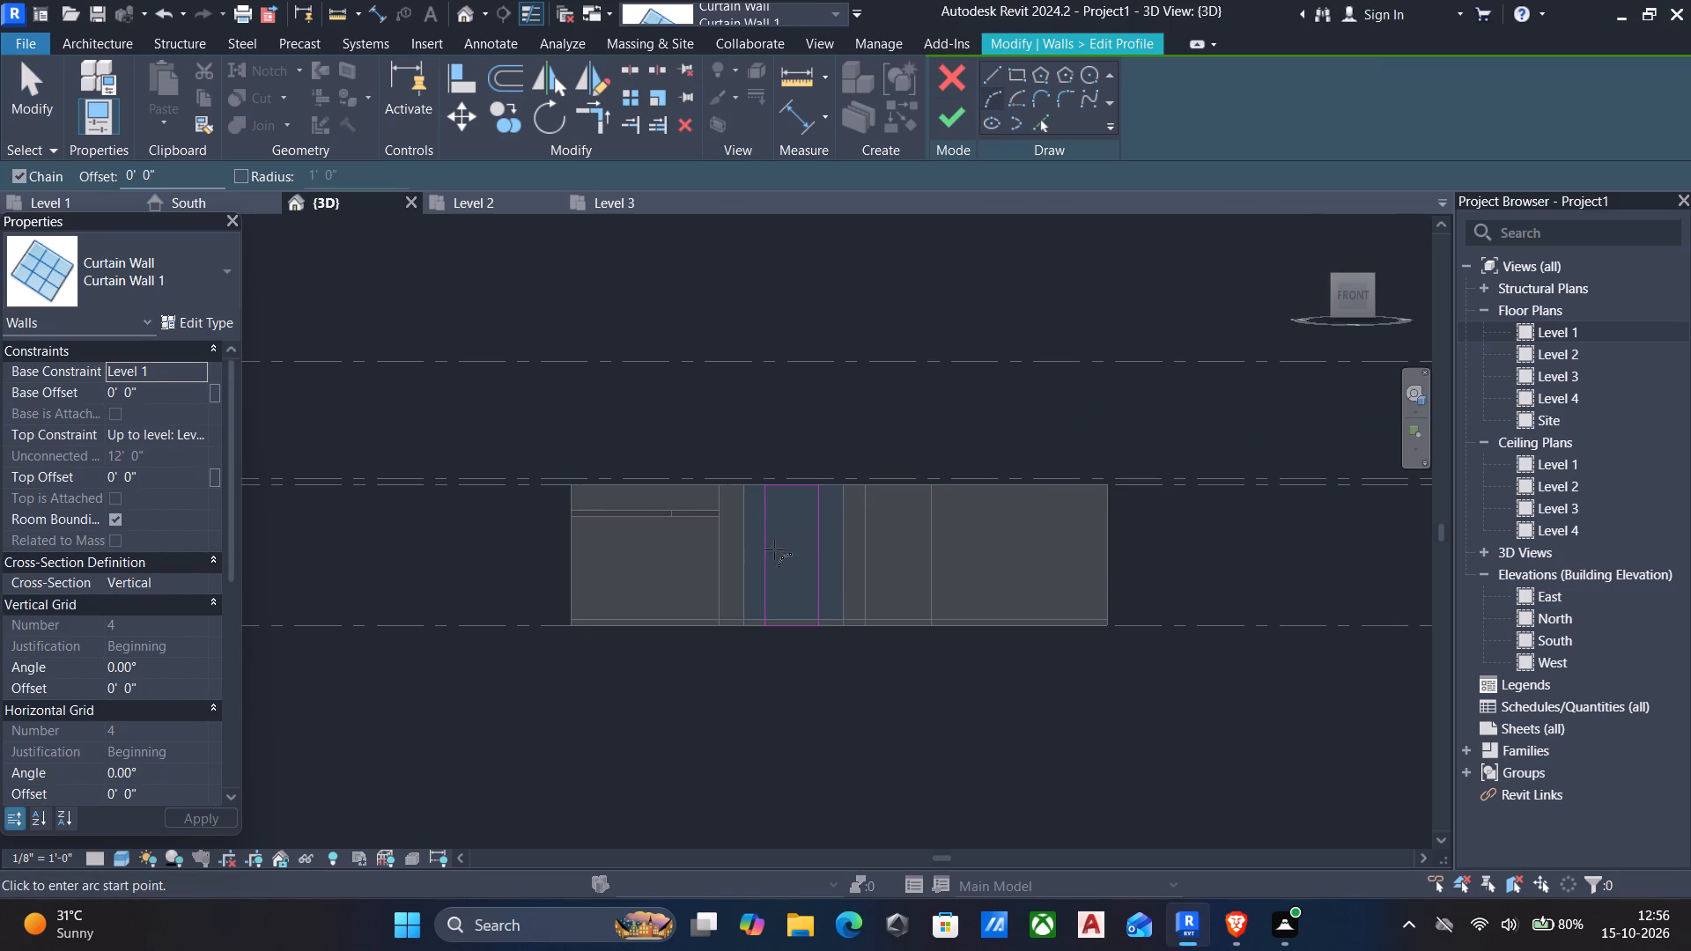
{"action": "scroll", "coordinate": [772, 555], "scroll_direction": "up", "scroll_amount": 4}
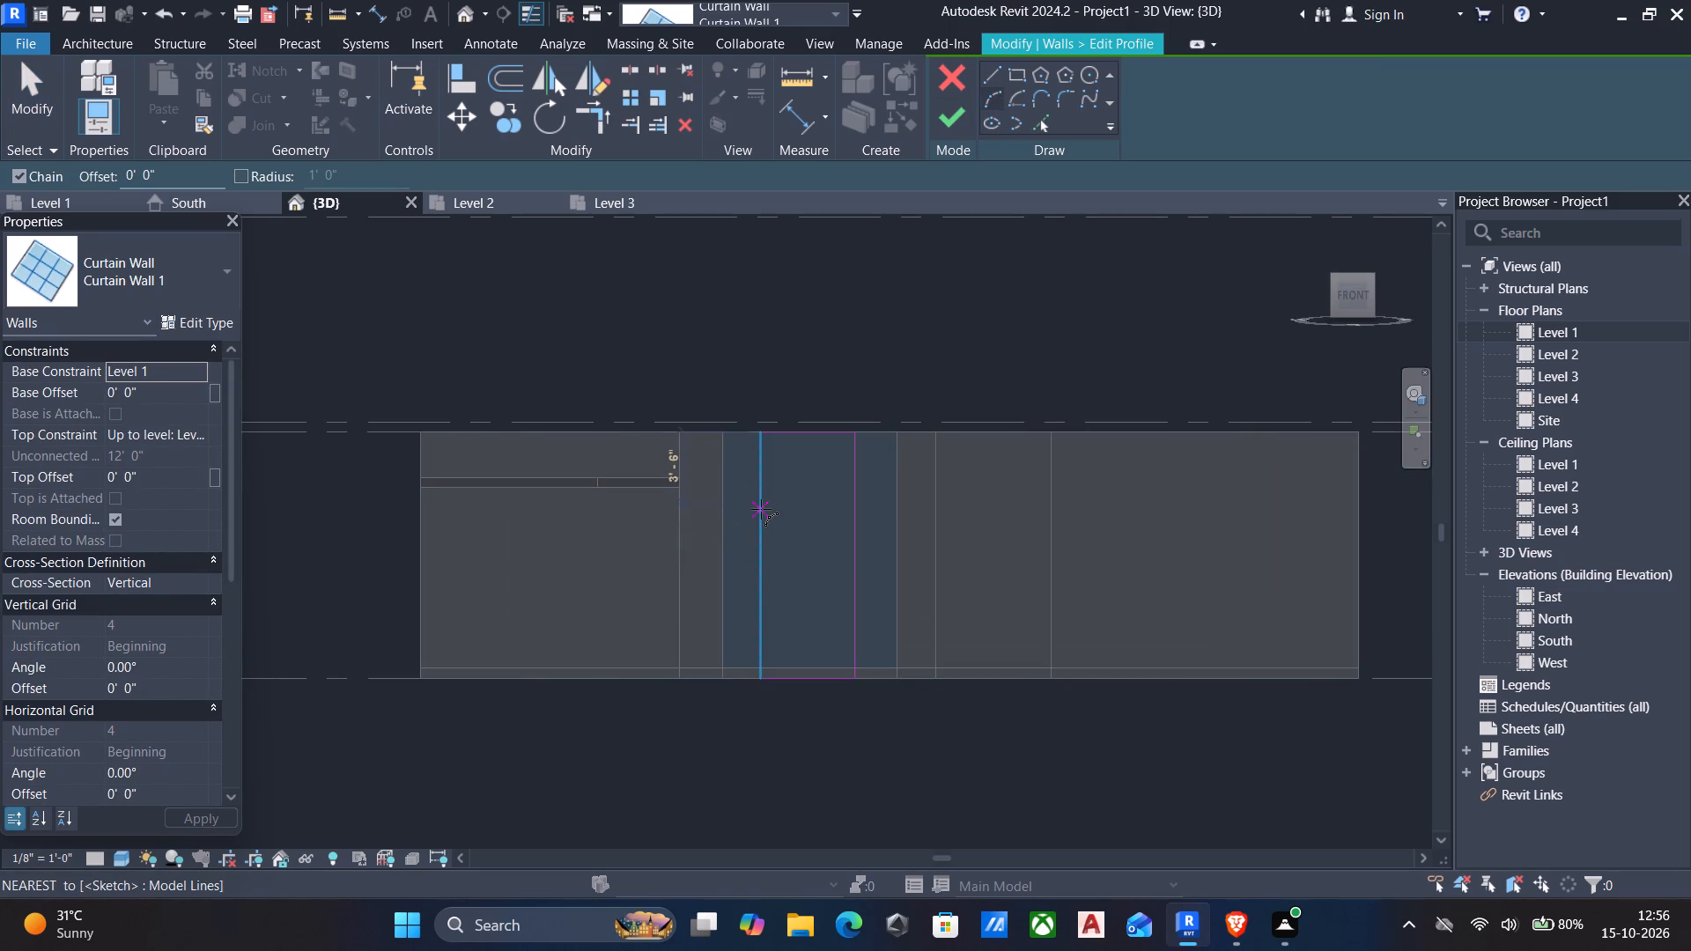
{"action": "left_click", "coordinate": [761, 509]}
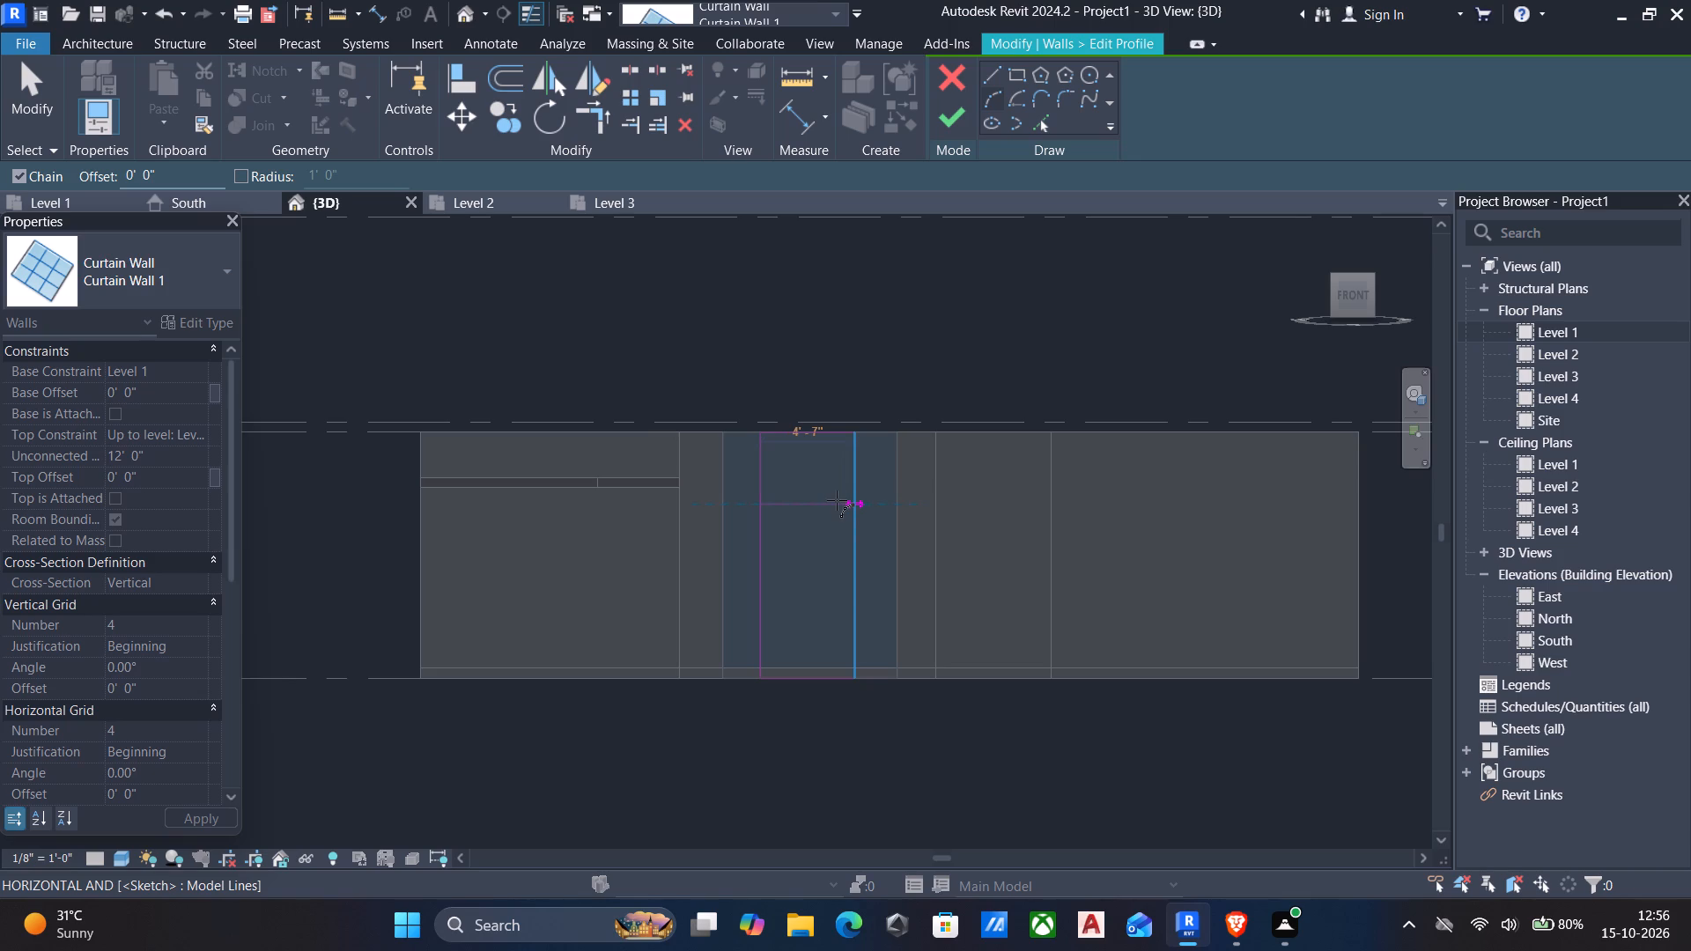
{"action": "left_click", "coordinate": [852, 503]}
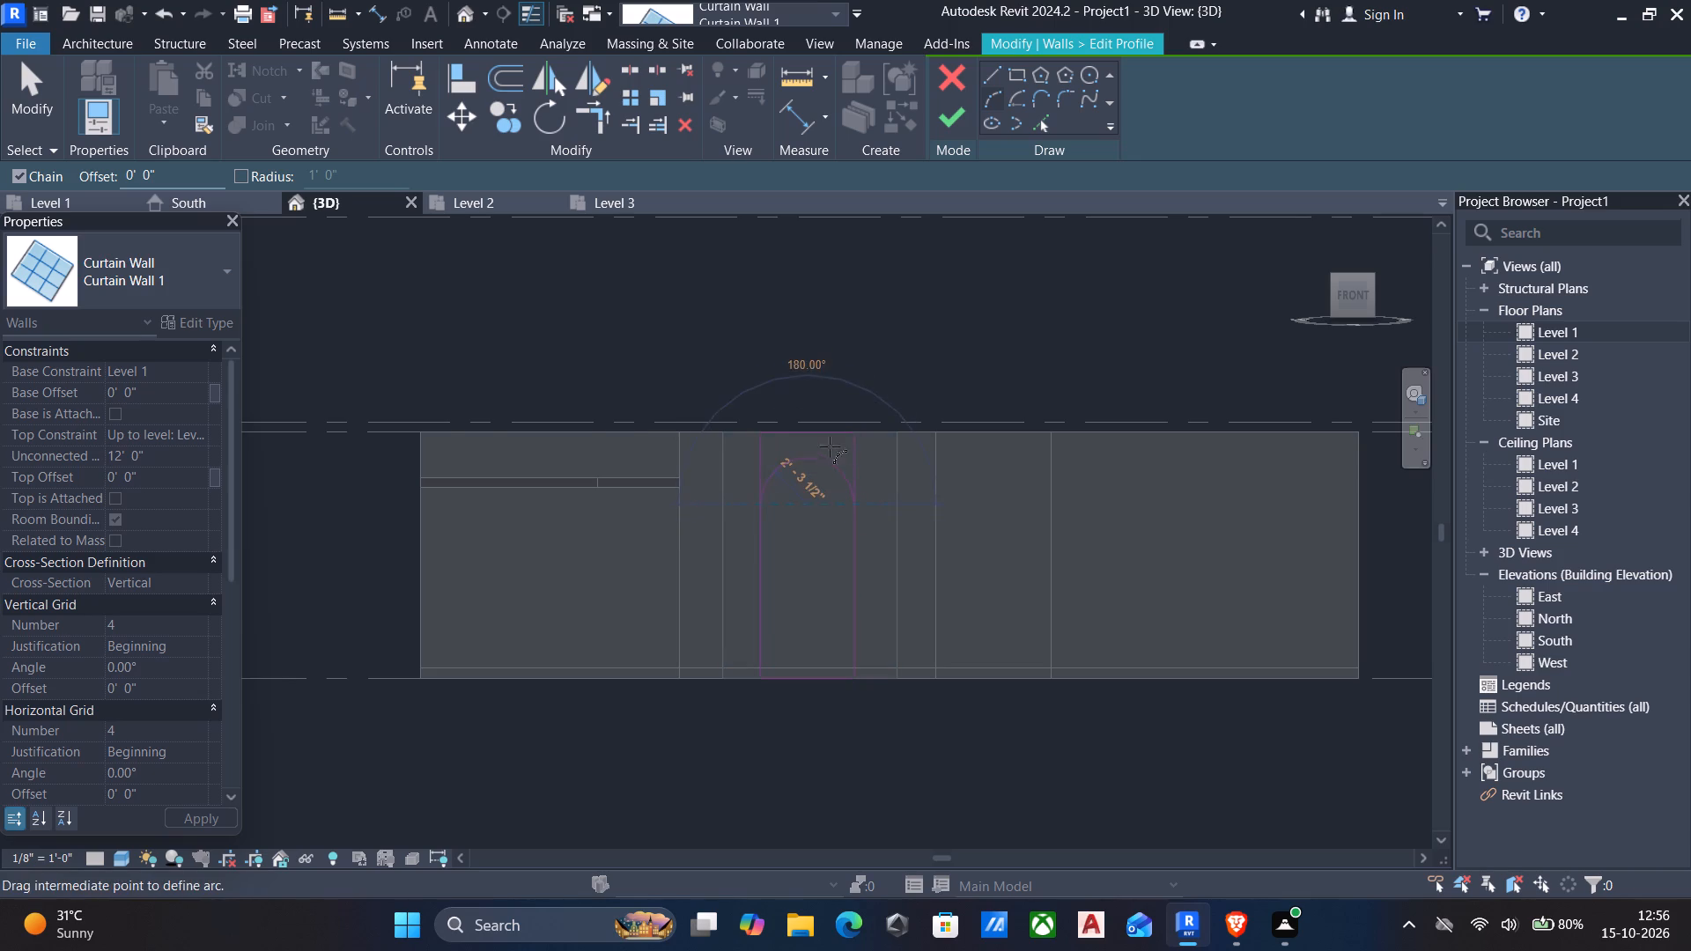
{"action": "scroll", "coordinate": [826, 428], "scroll_direction": "up", "scroll_amount": 4}
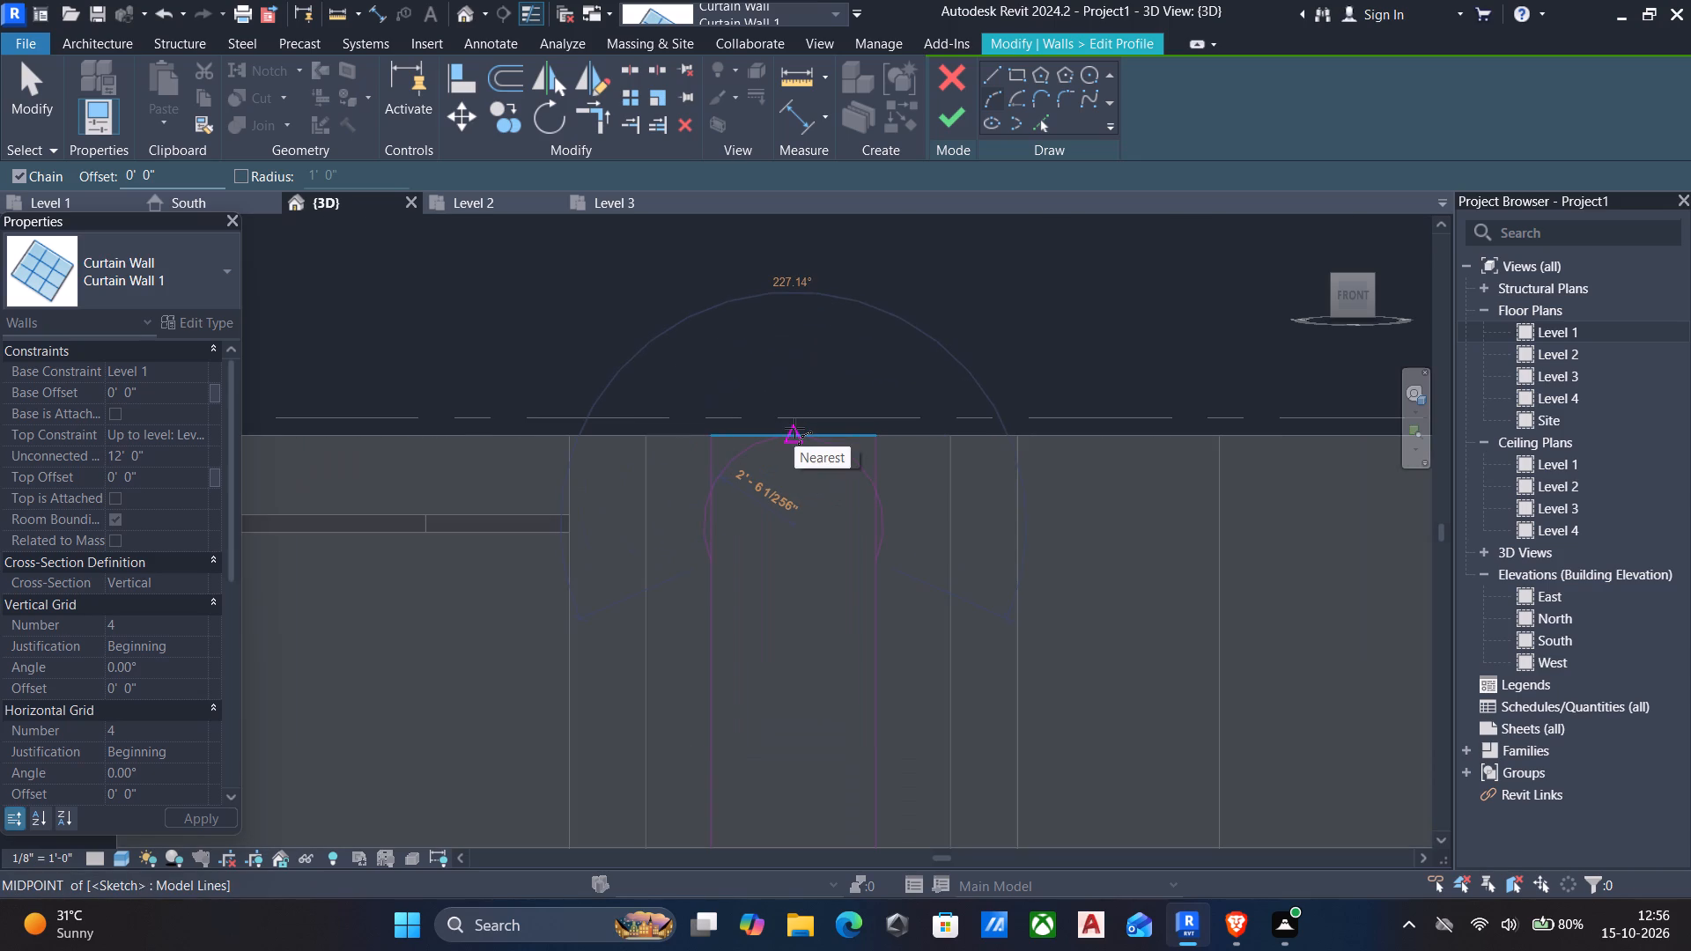
{"action": "key", "text": "Escape"}
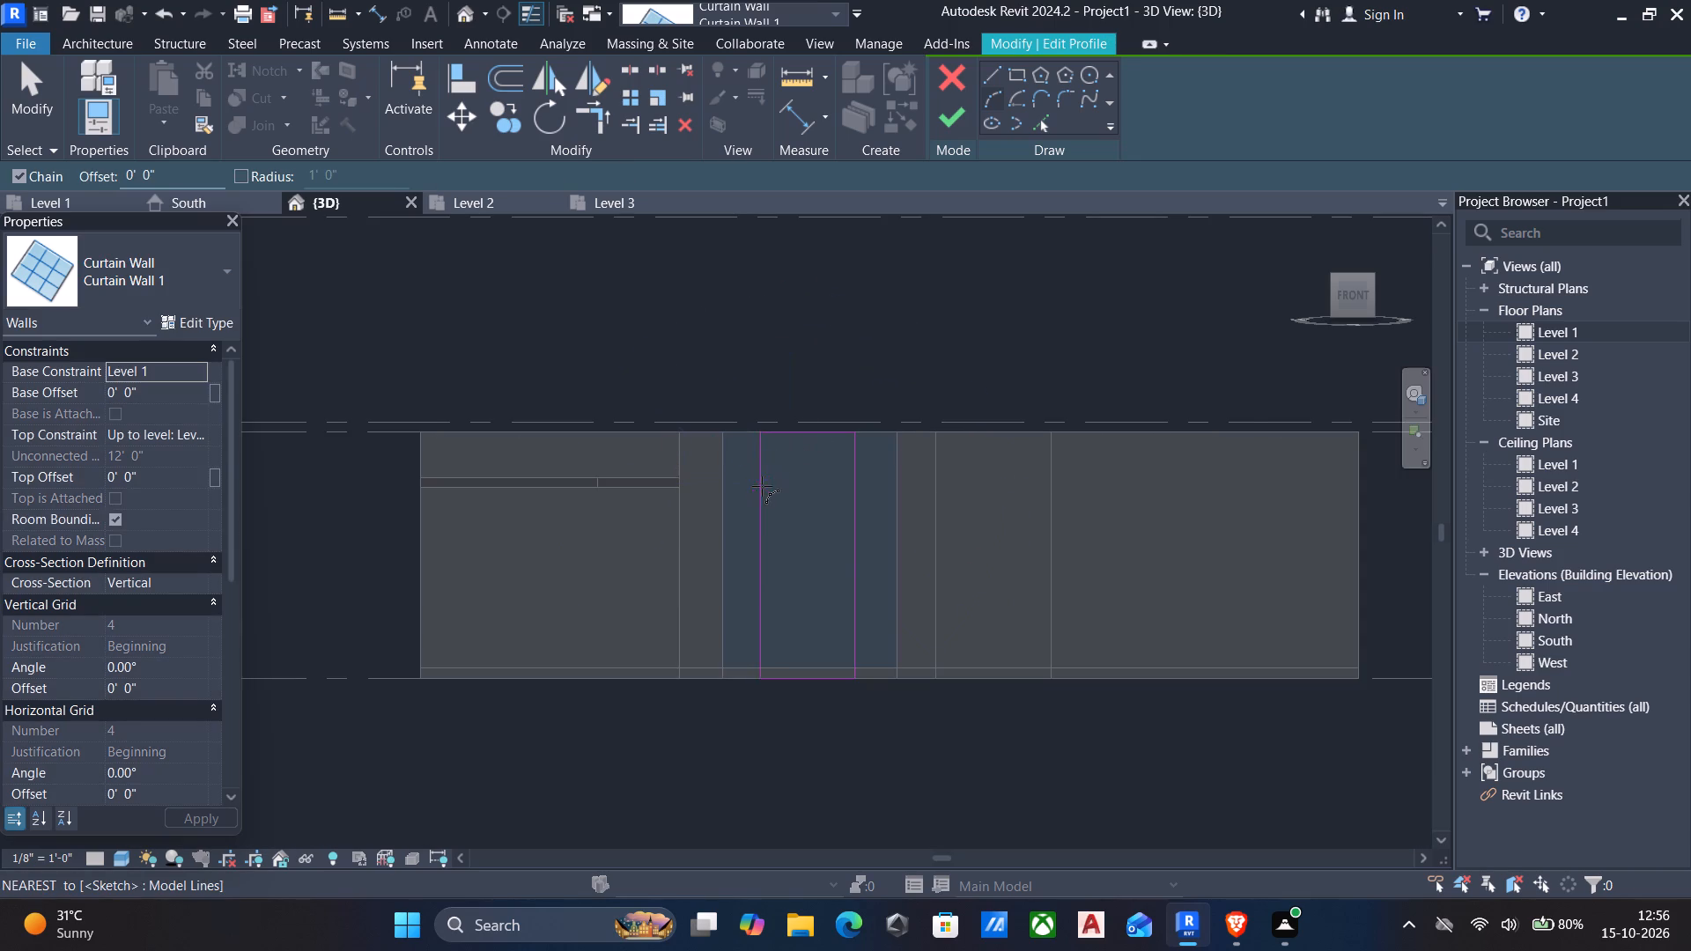
{"action": "left_click", "coordinate": [762, 486]}
{"action": "left_click", "coordinate": [846, 479]}
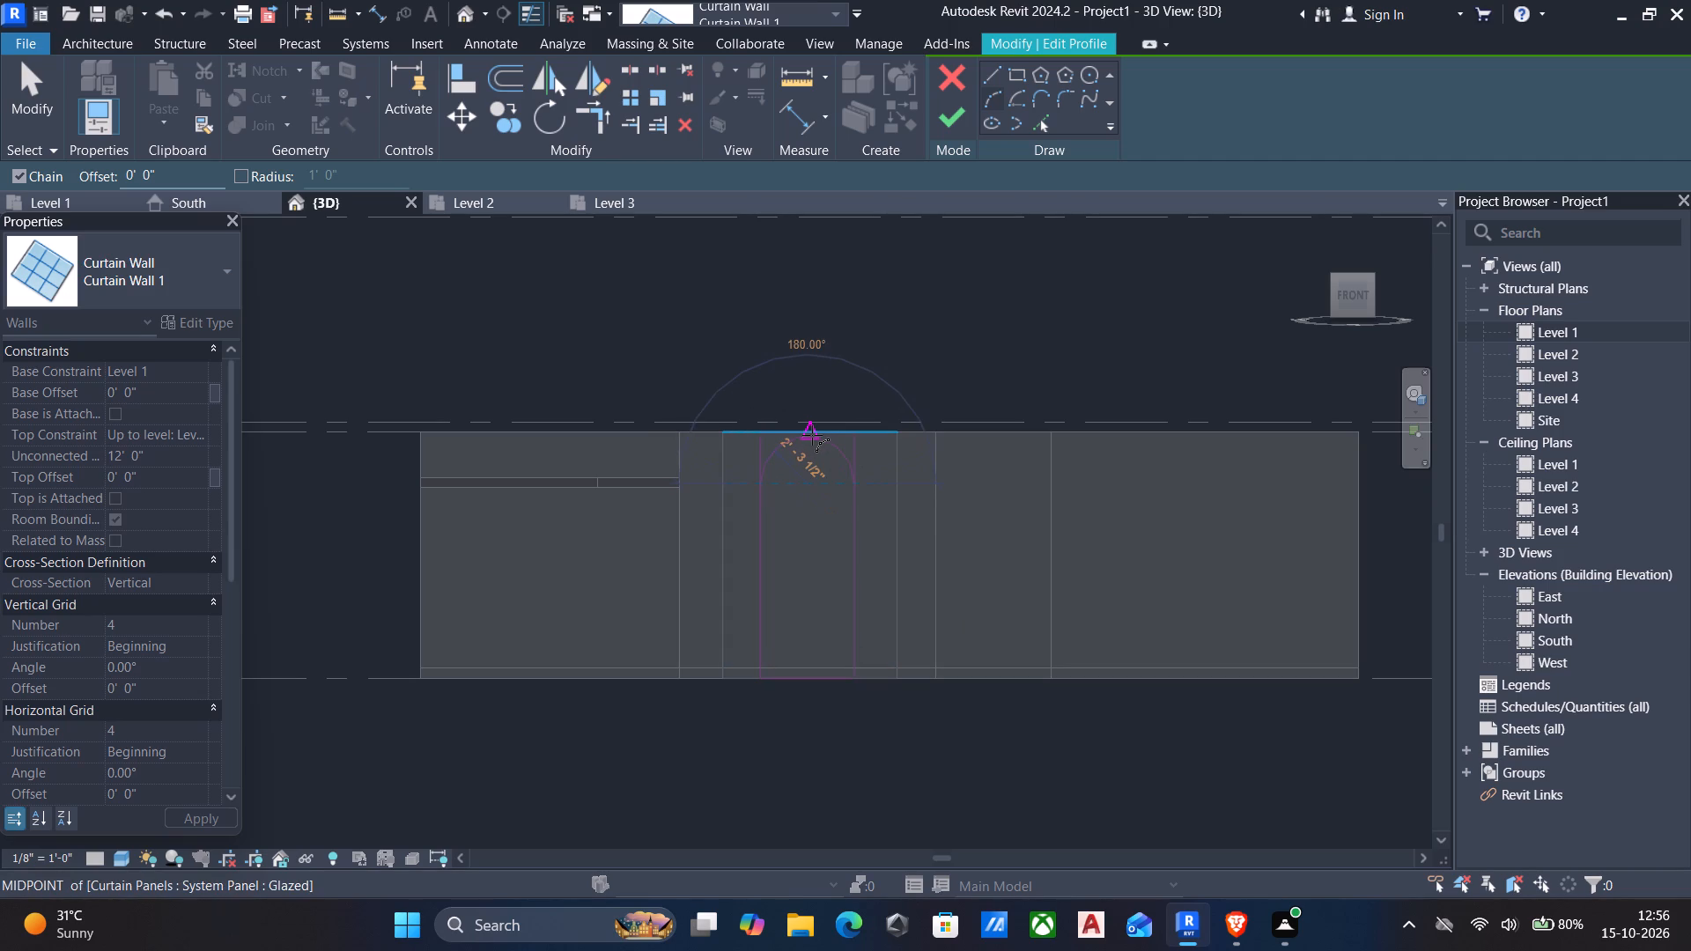
{"action": "scroll", "coordinate": [812, 435], "scroll_direction": "up", "scroll_amount": 4}
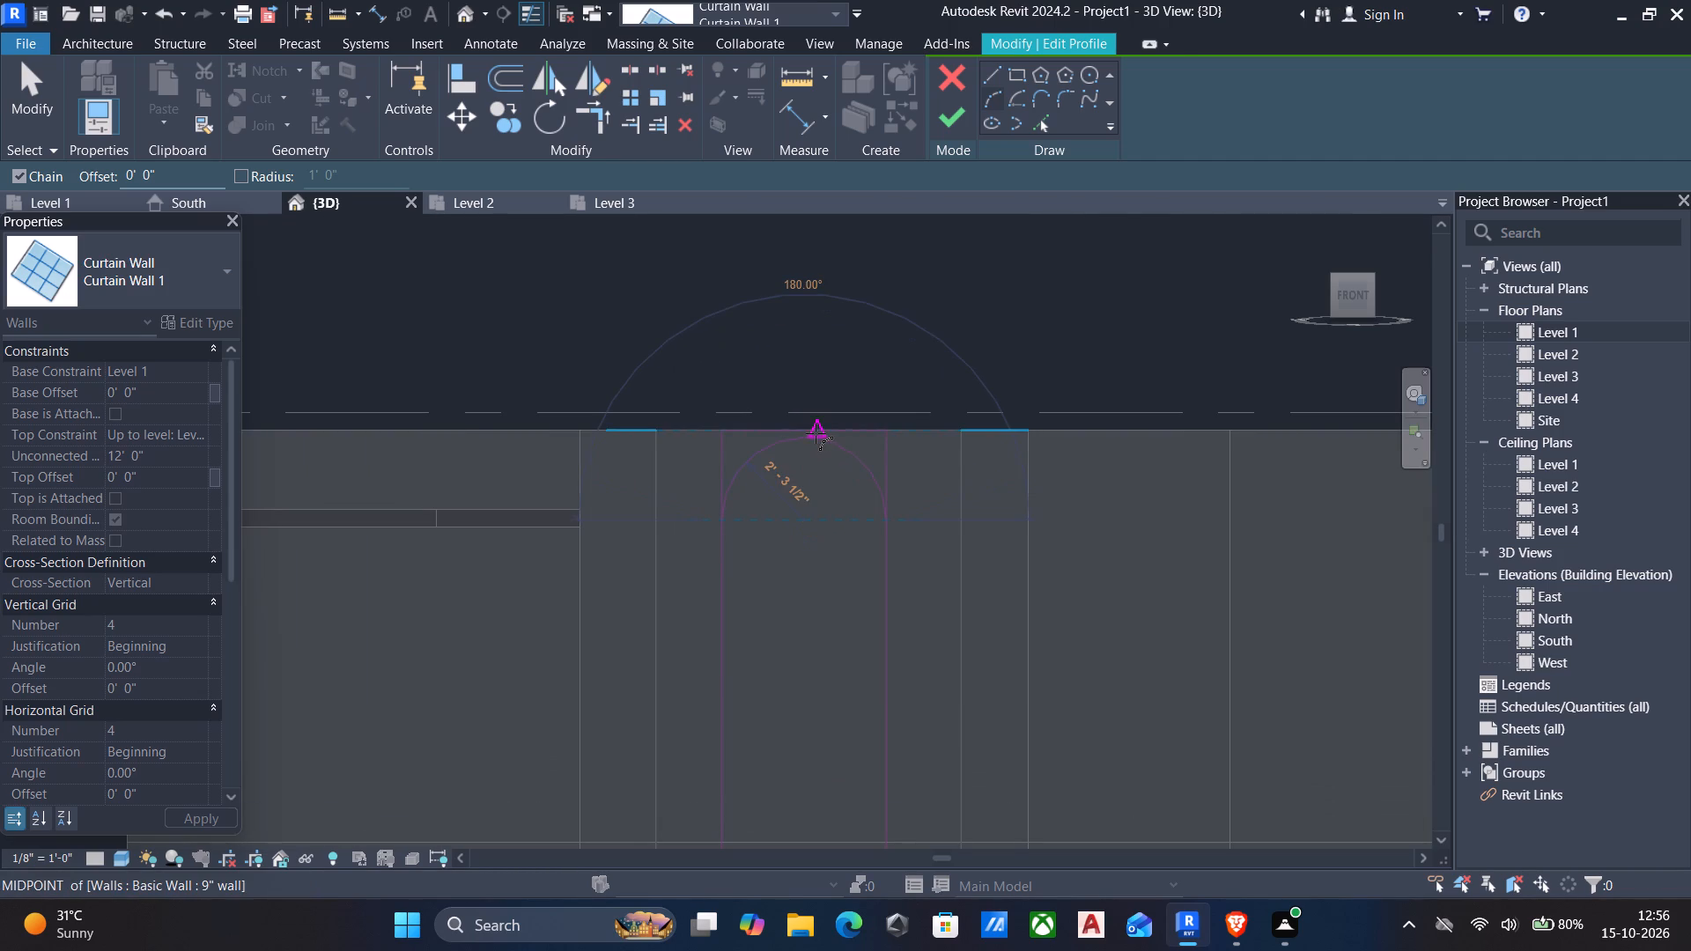
{"action": "left_click", "coordinate": [810, 433]}
{"action": "key", "text": "Escape"}
{"action": "key", "text": "Escape"}
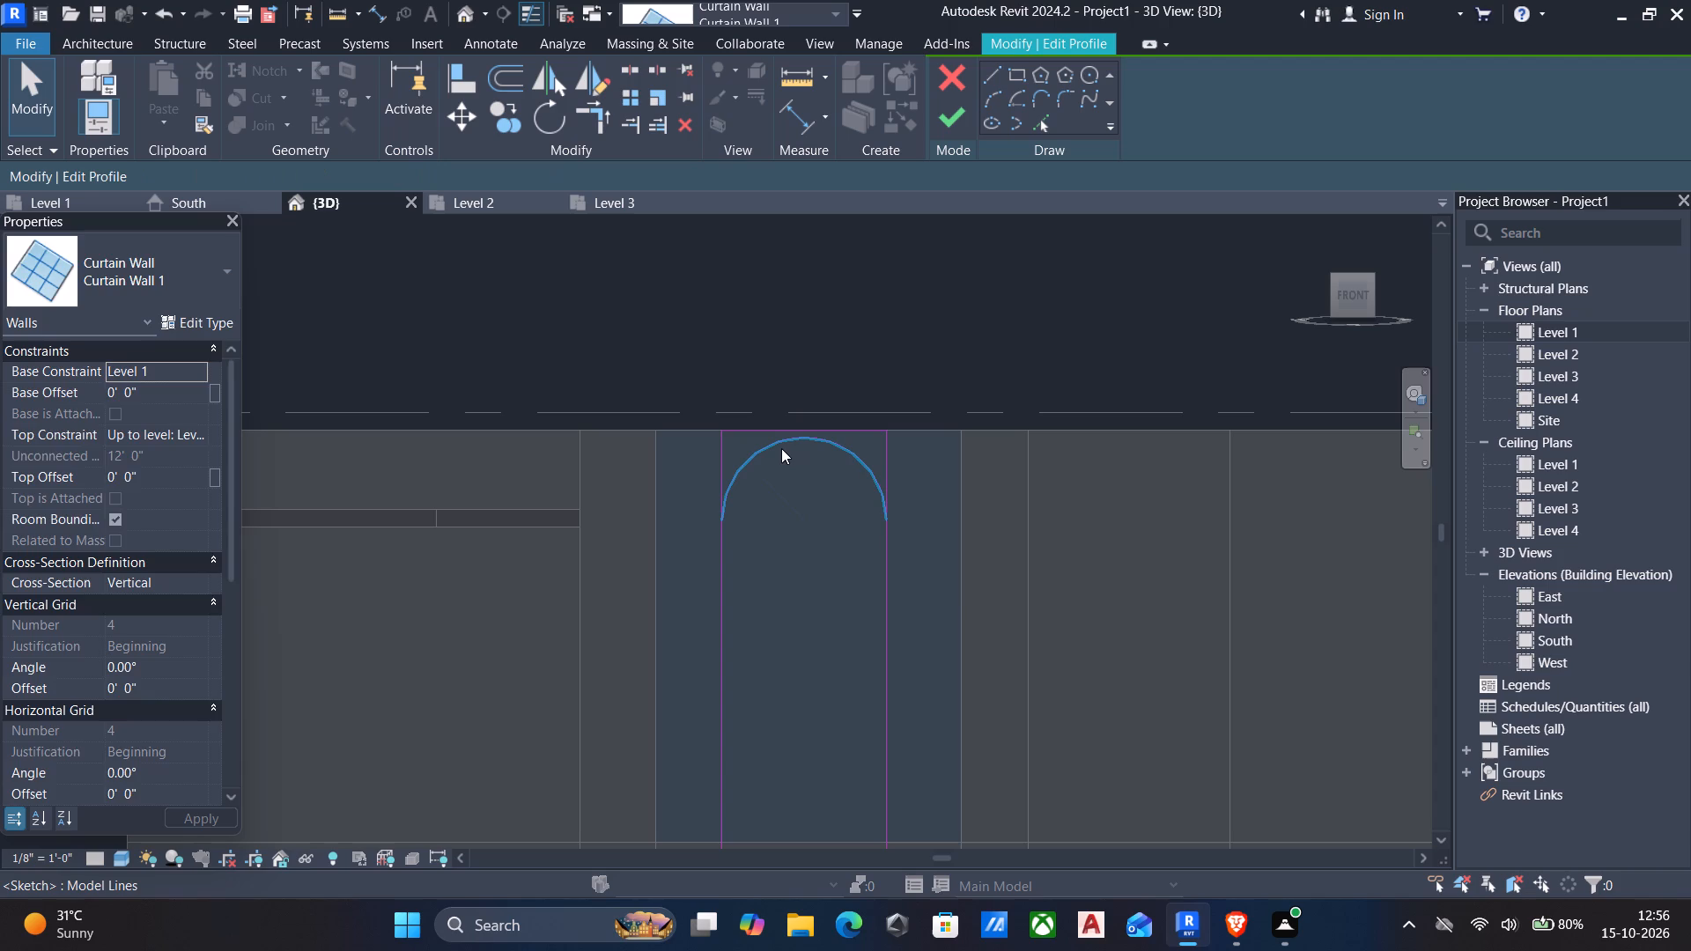
Nudge the arc down along the vertical edges so its crown sits well below the profile's top edge.
{"action": "left_click", "coordinate": [781, 448]}
{"action": "key", "text": "Down"}
{"action": "key", "text": "Down"}
{"action": "key", "text": "Down"}
{"action": "key", "text": "Down"}
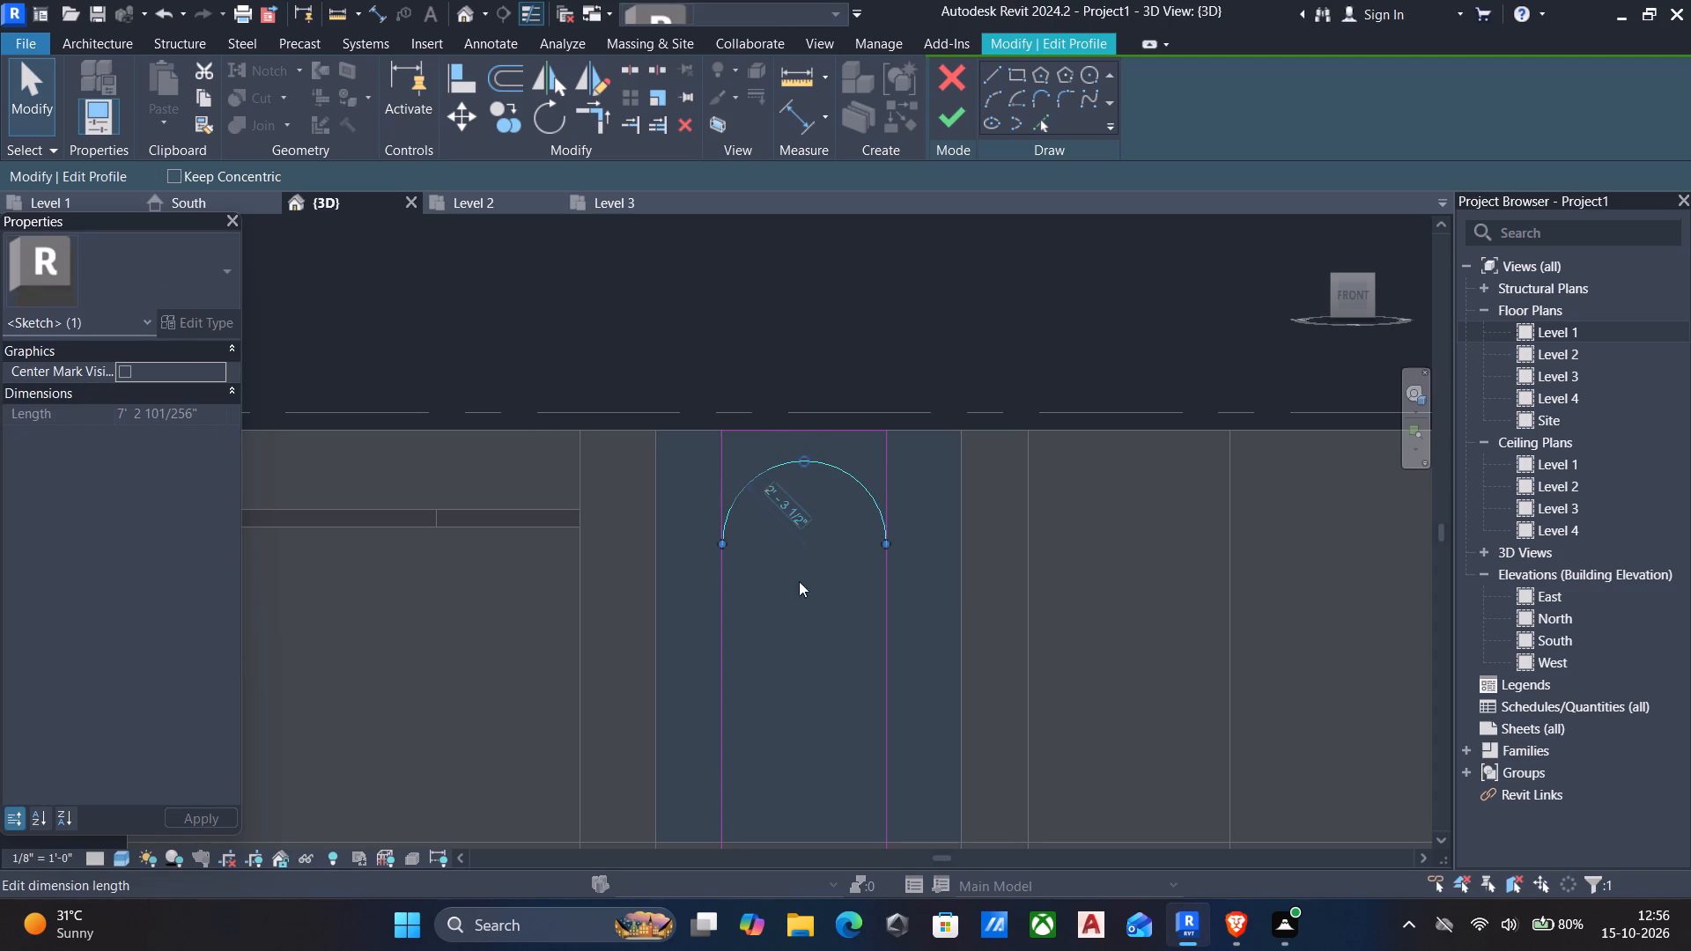
{"action": "middle_click_drag", "start_coordinate": [797, 604], "coordinate": [795, 505]}
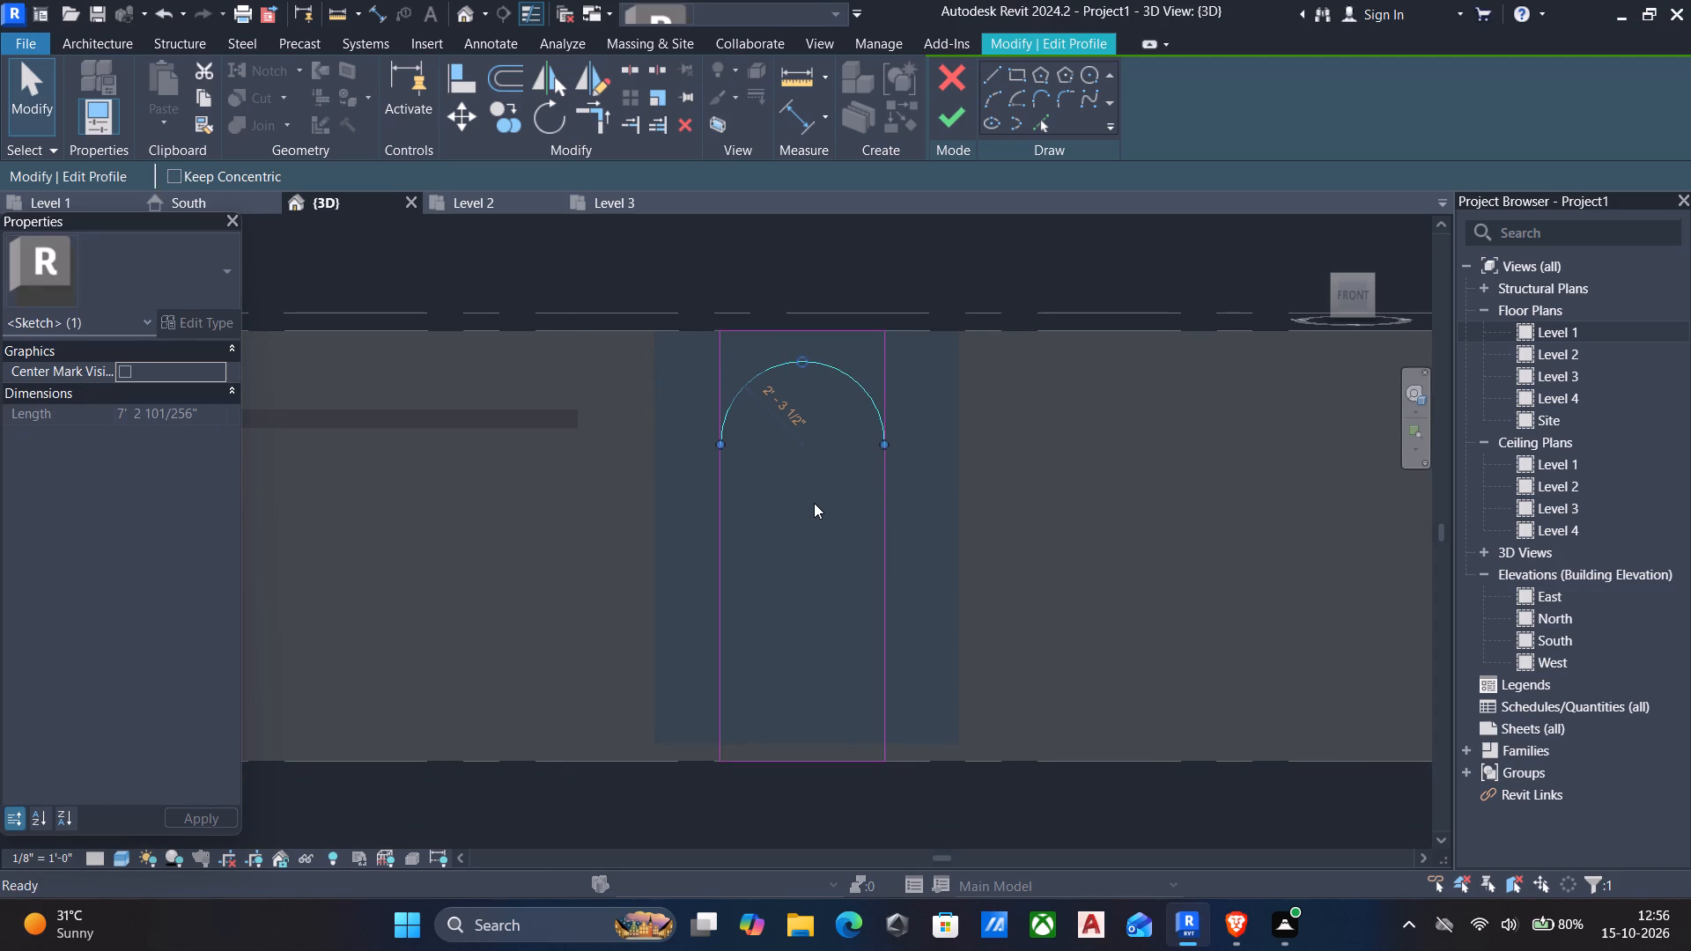
{"action": "key", "text": "Down"}
{"action": "key", "text": "Down"}
{"action": "key", "text": "Down"}
{"action": "key", "text": "Down"}
{"action": "key", "text": "Down"}
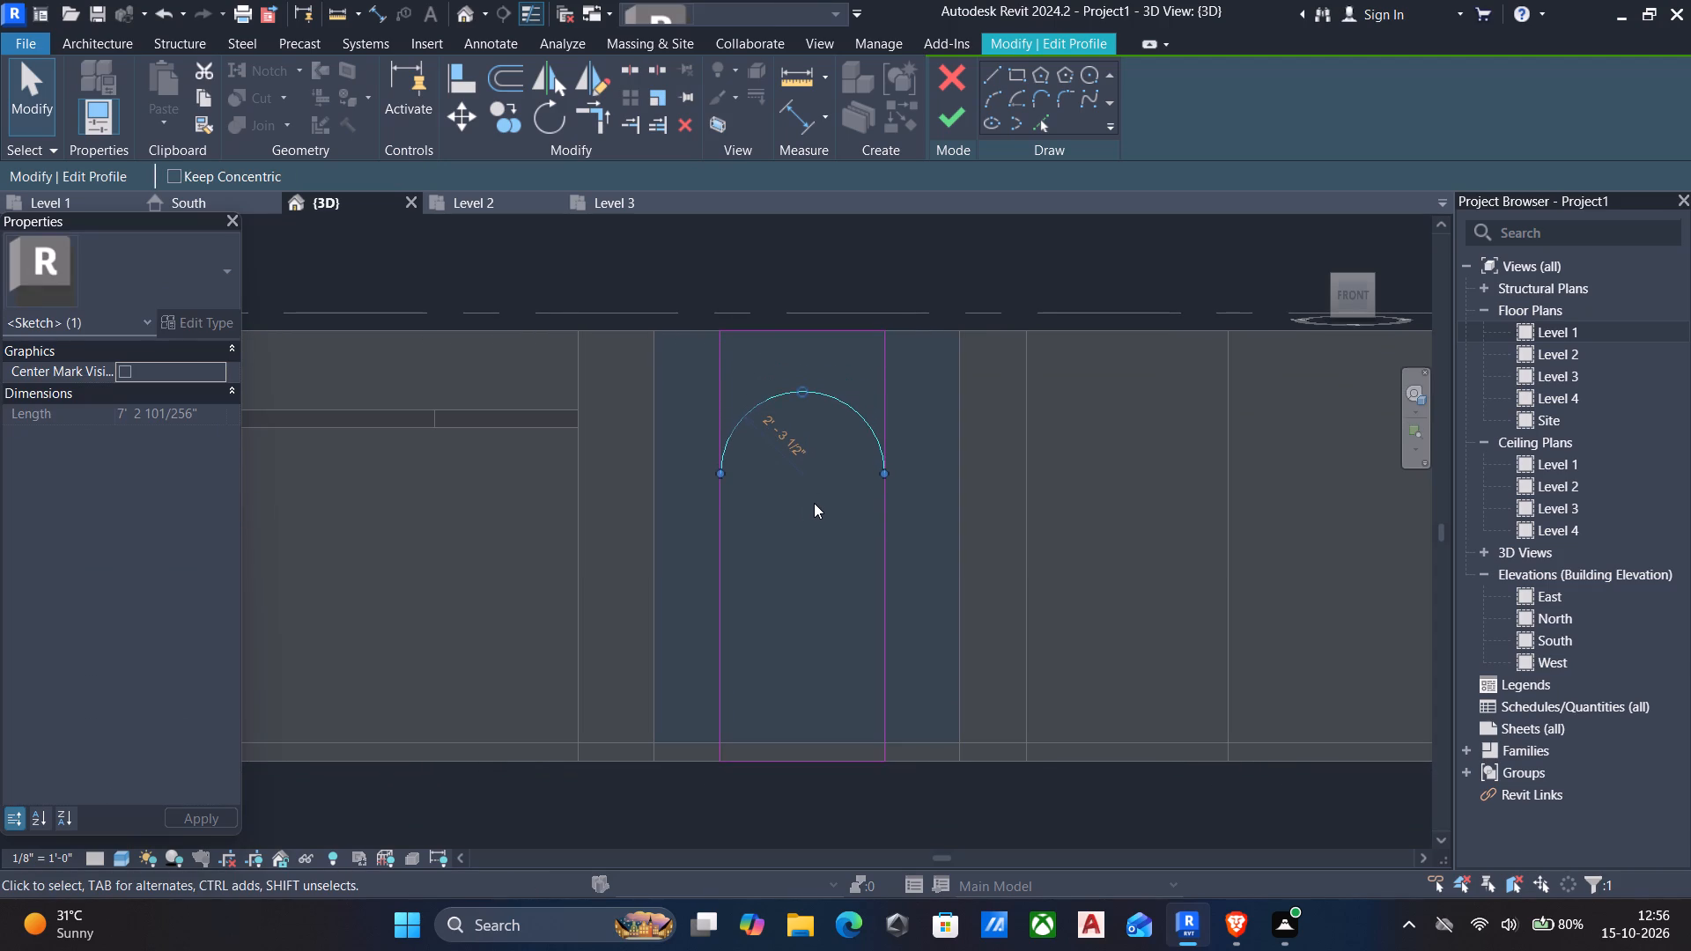
{"action": "key", "text": "Down"}
{"action": "key", "text": "Down"}
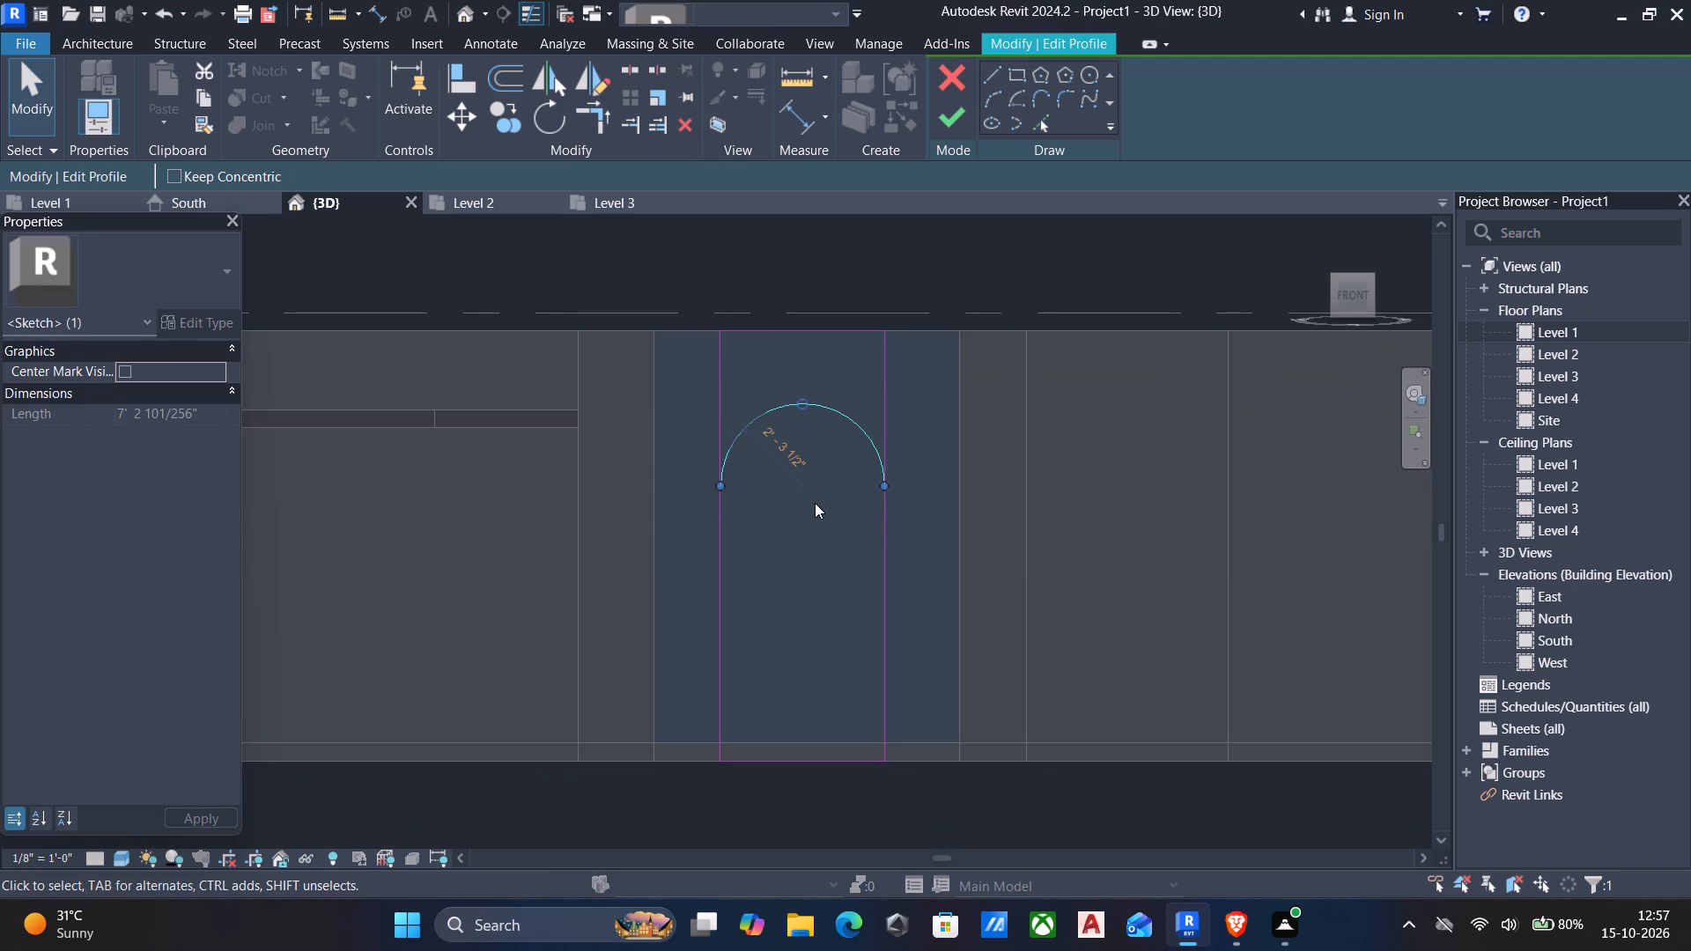
{"action": "key", "text": "Escape"}
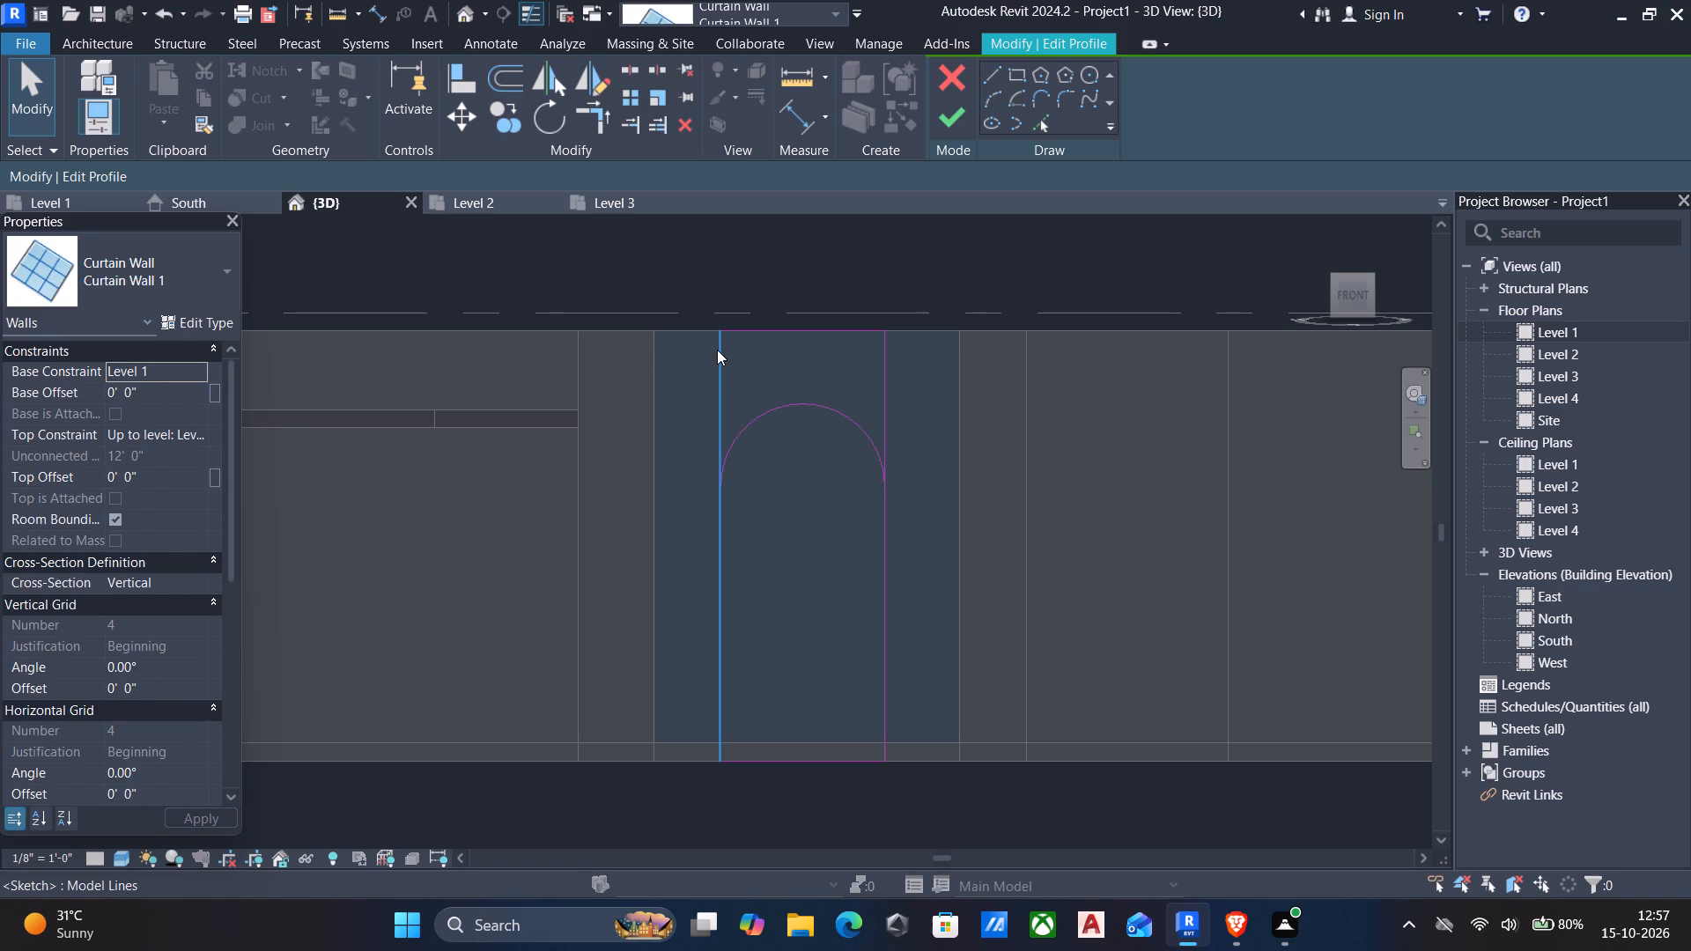
Trim the west and east vertical edges to the ends of the arc, keeping their lower portions.
{"action": "type", "text": "tr"}
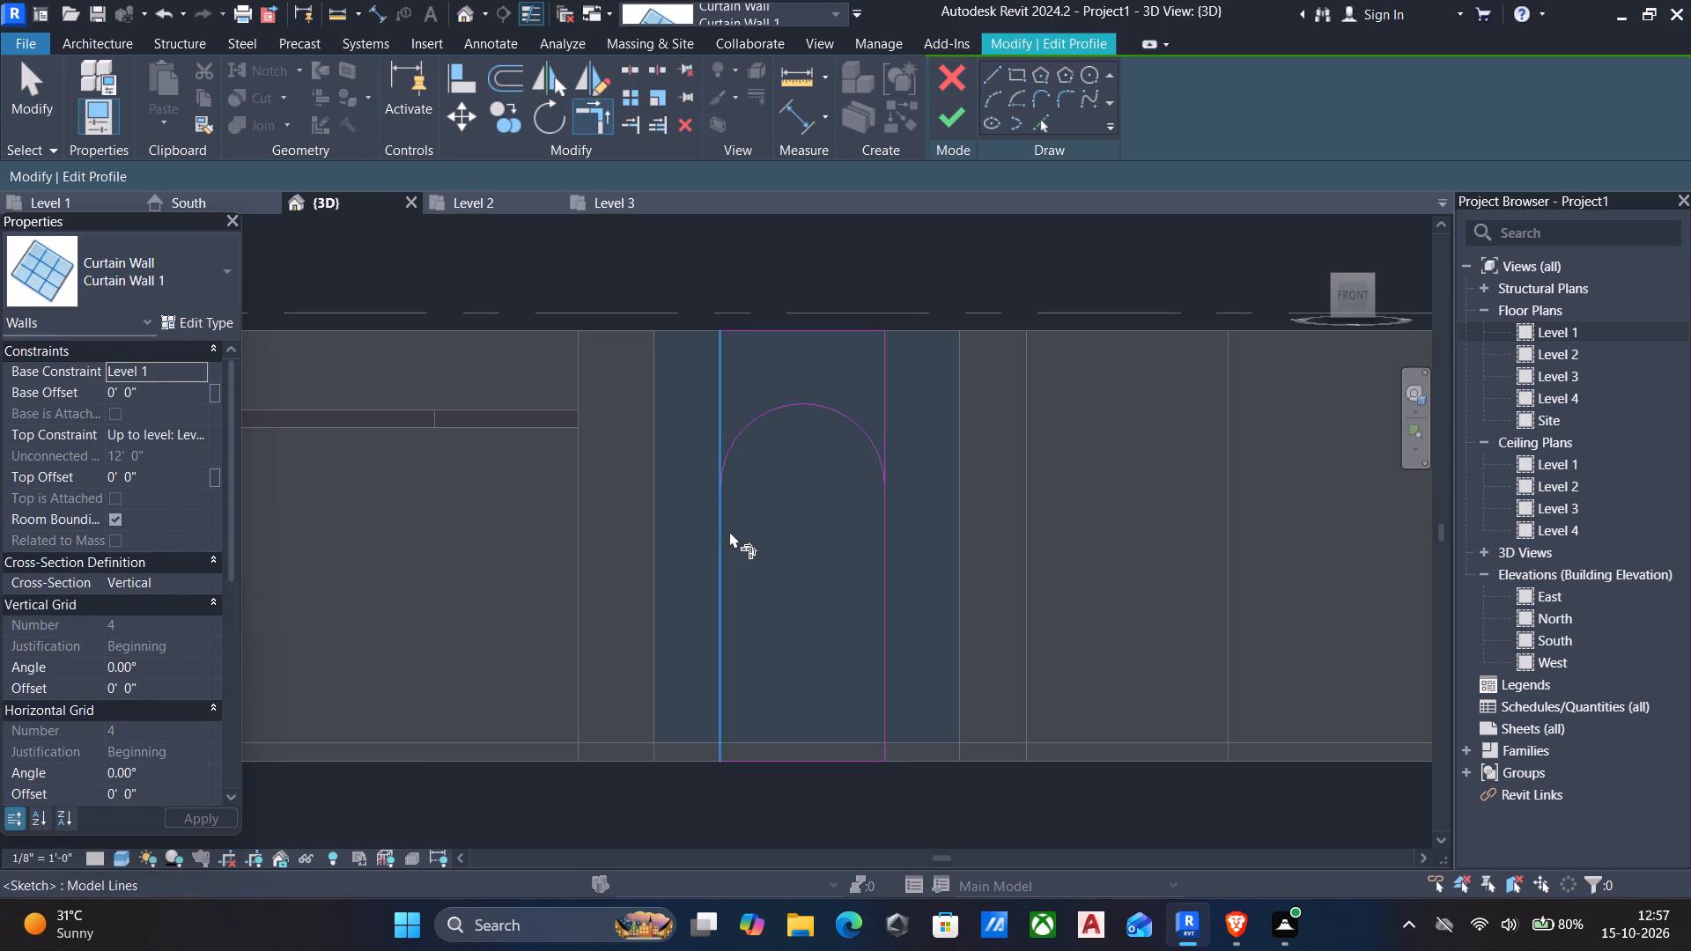
{"action": "left_click", "coordinate": [722, 536]}
{"action": "left_click", "coordinate": [755, 422]}
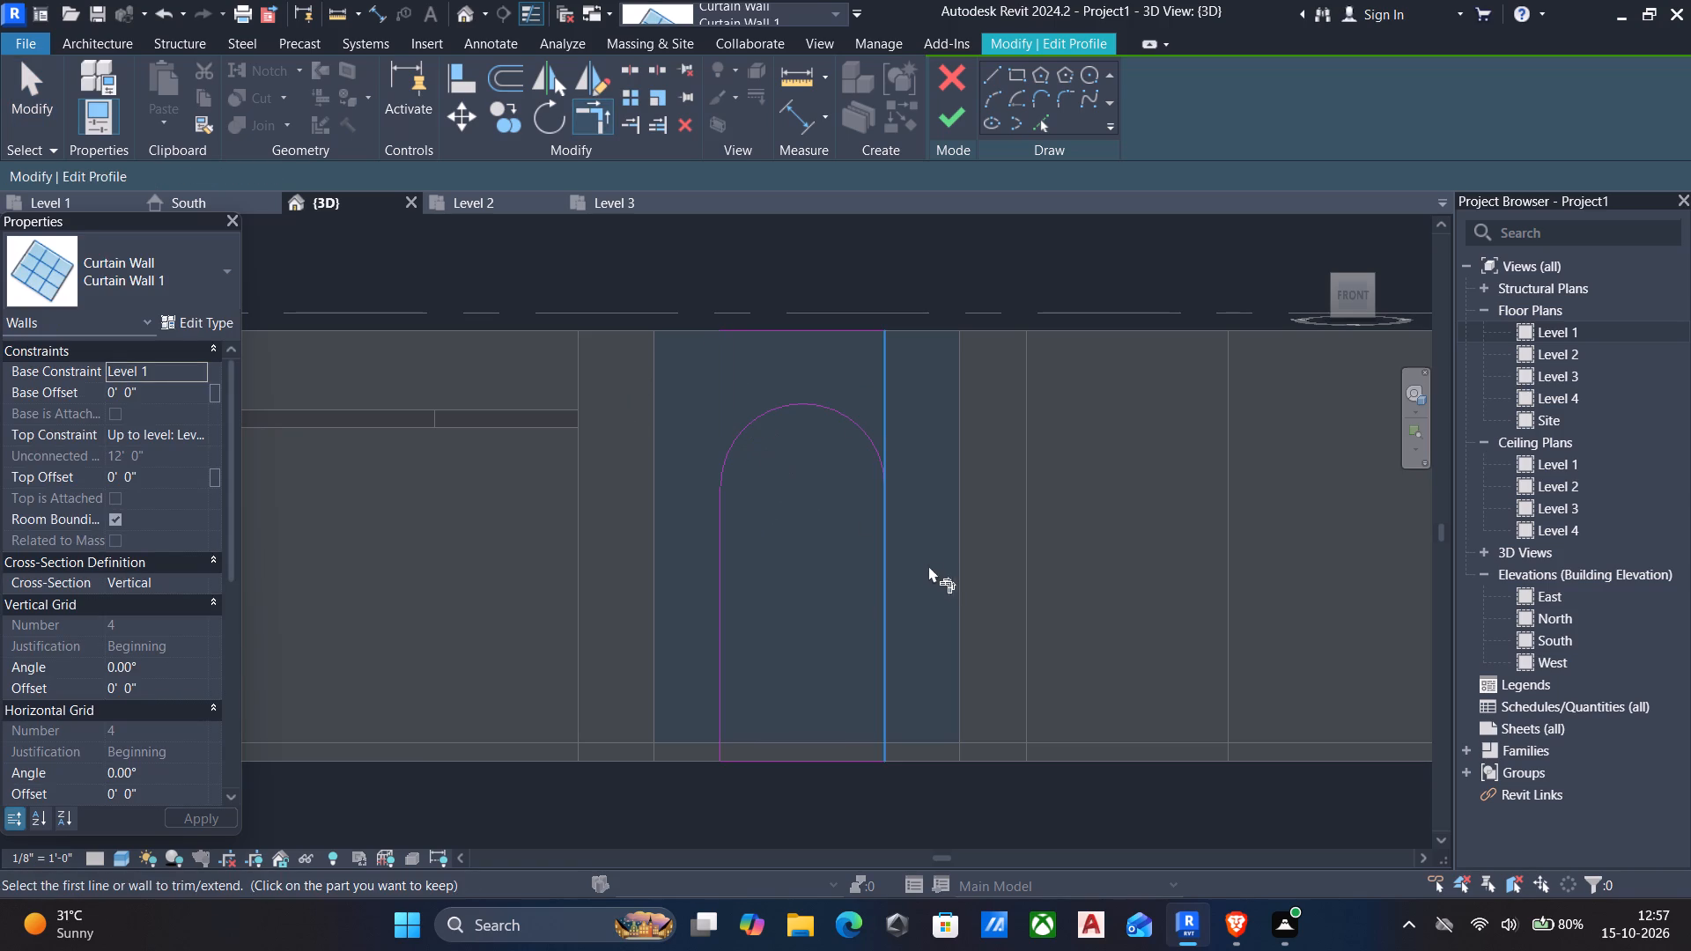
{"action": "left_click", "coordinate": [889, 525]}
{"action": "left_click", "coordinate": [855, 427]}
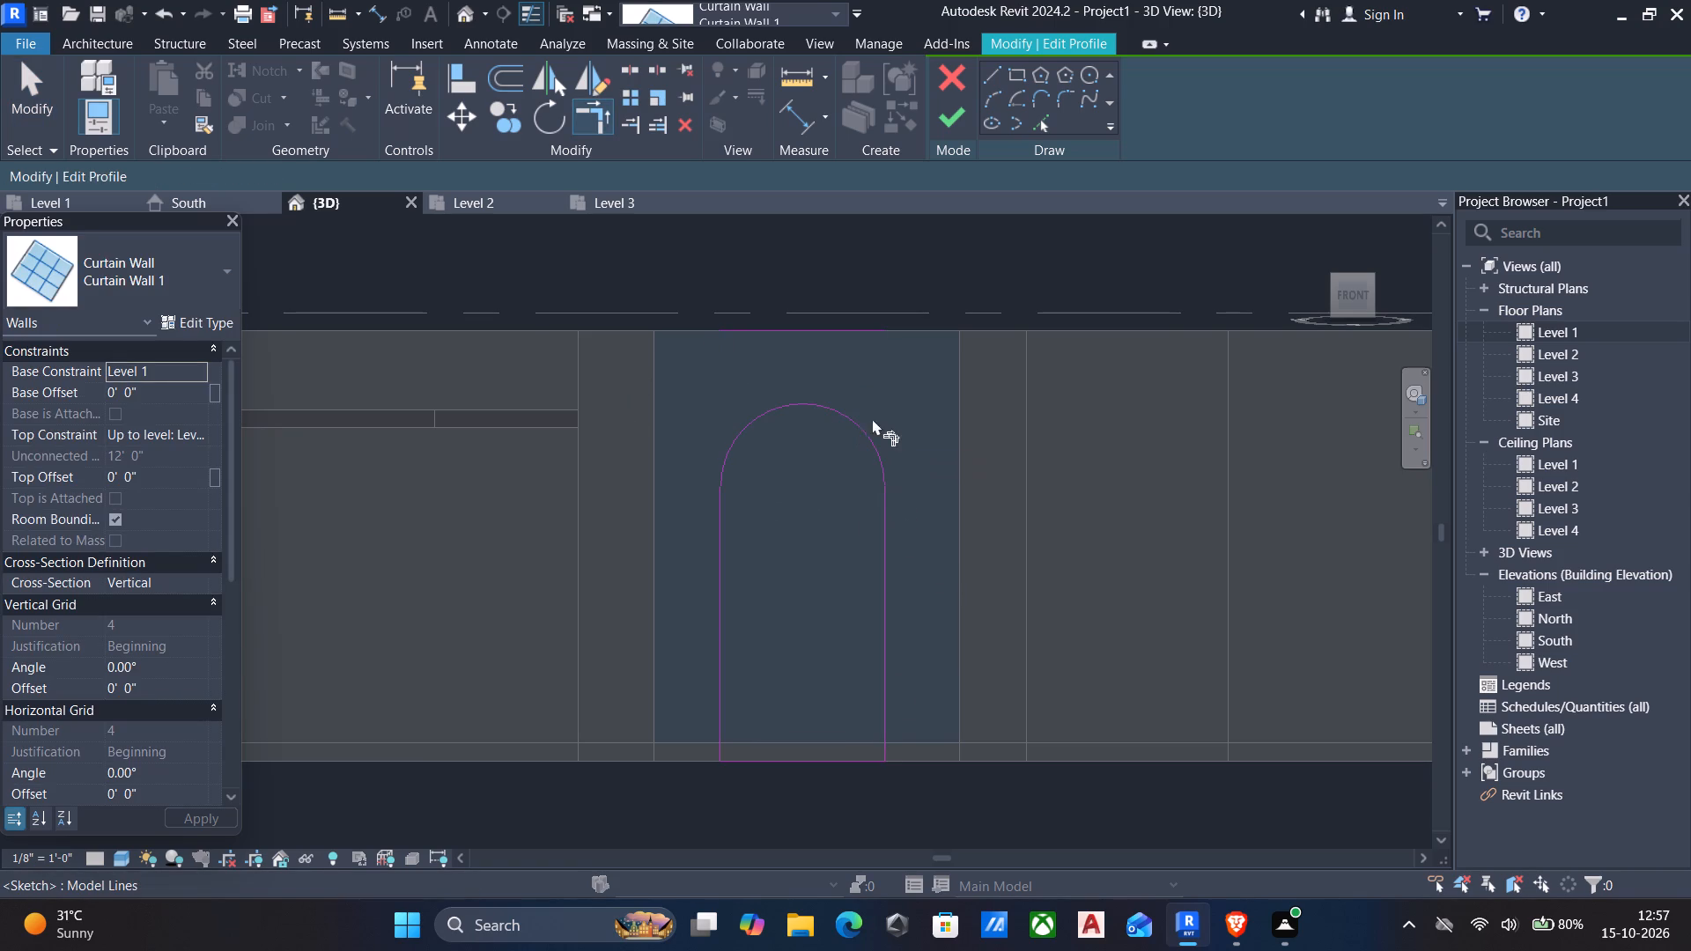
{"action": "key", "text": "Escape"}
Delete the leftover straight top edge above the arc and finish the profile edit.
{"action": "left_click_drag", "start_coordinate": [659, 280], "coordinate": [1017, 364]}
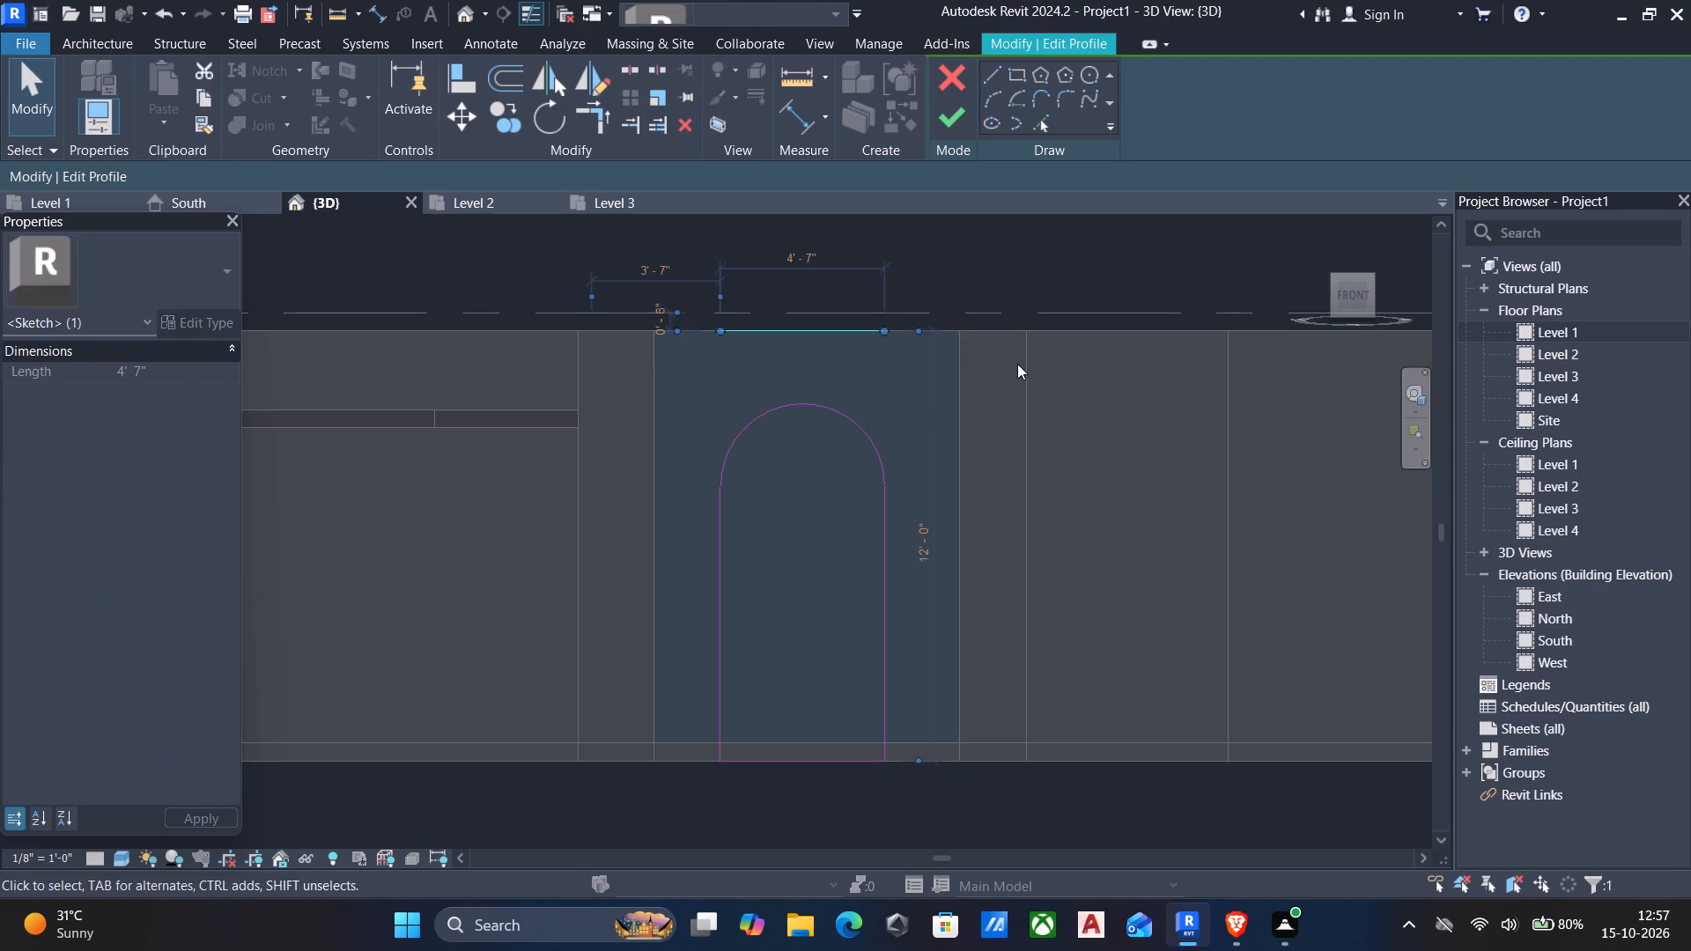
{"action": "key", "text": "Delete"}
{"action": "left_click", "coordinate": [965, 119]}
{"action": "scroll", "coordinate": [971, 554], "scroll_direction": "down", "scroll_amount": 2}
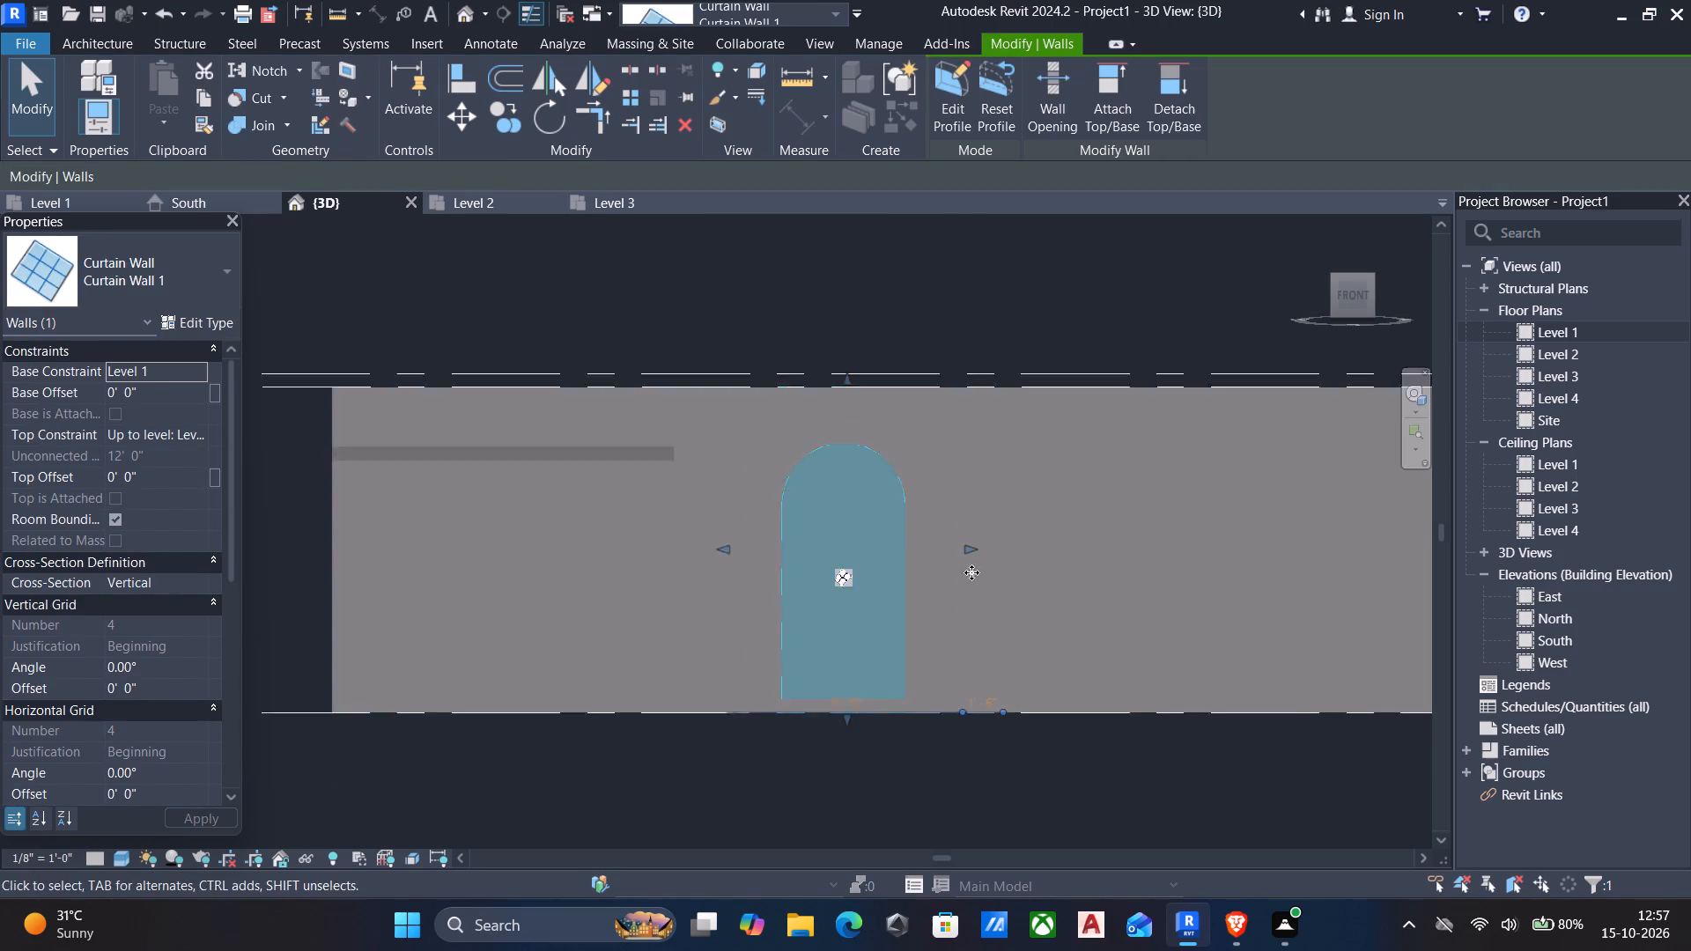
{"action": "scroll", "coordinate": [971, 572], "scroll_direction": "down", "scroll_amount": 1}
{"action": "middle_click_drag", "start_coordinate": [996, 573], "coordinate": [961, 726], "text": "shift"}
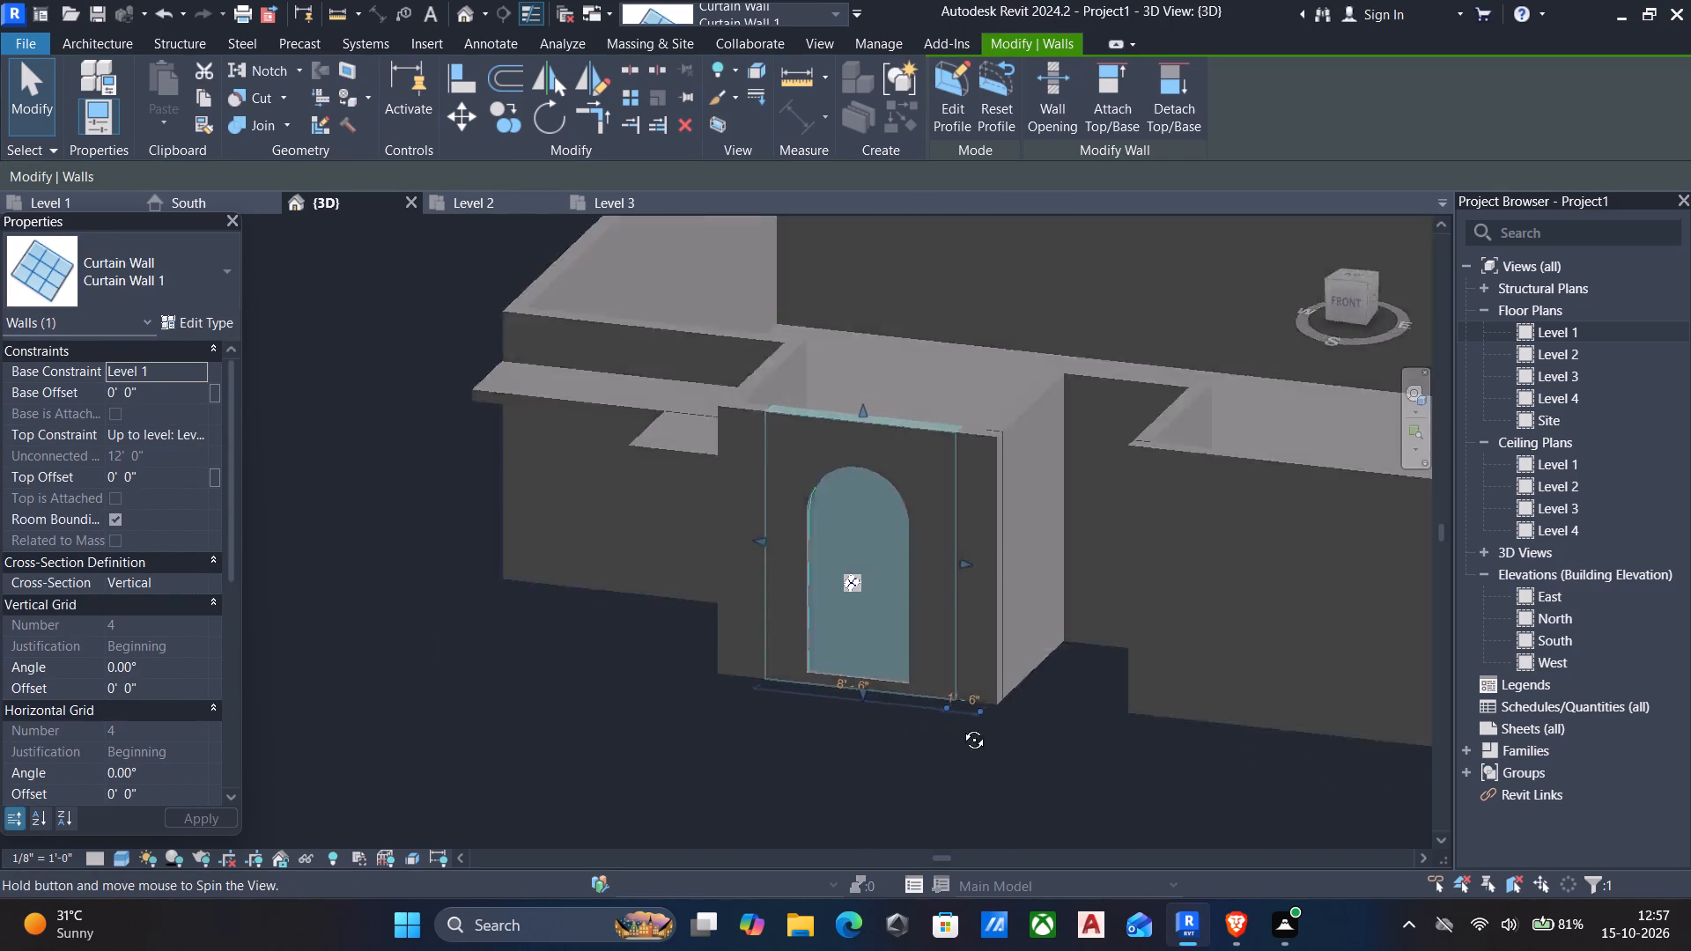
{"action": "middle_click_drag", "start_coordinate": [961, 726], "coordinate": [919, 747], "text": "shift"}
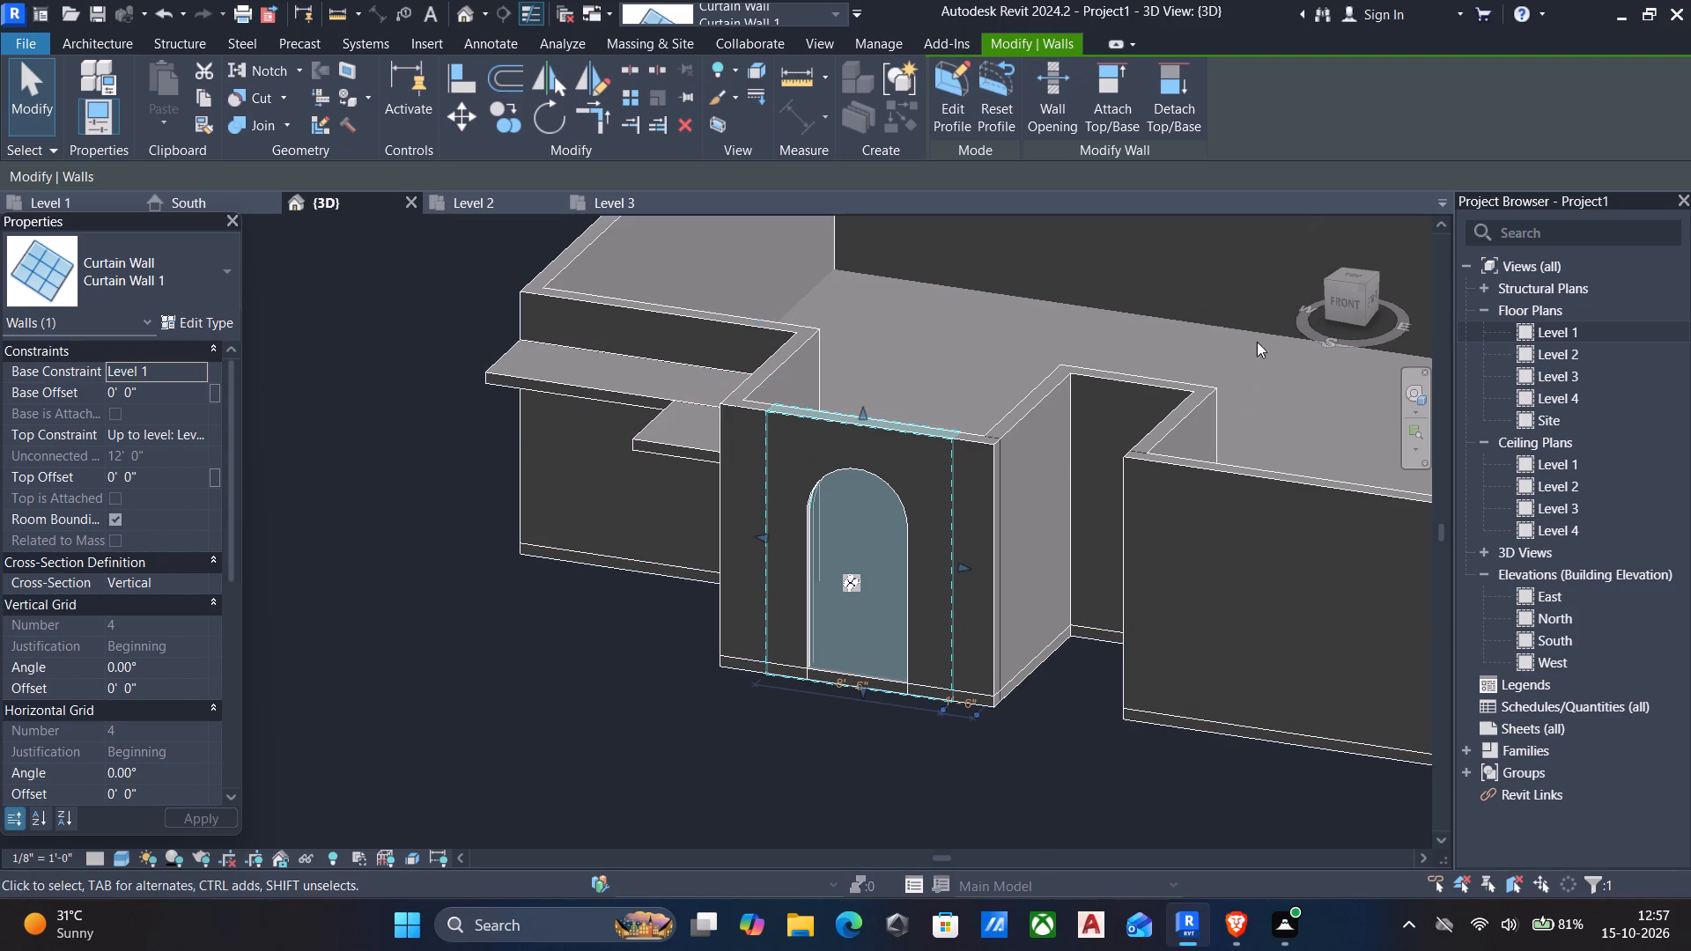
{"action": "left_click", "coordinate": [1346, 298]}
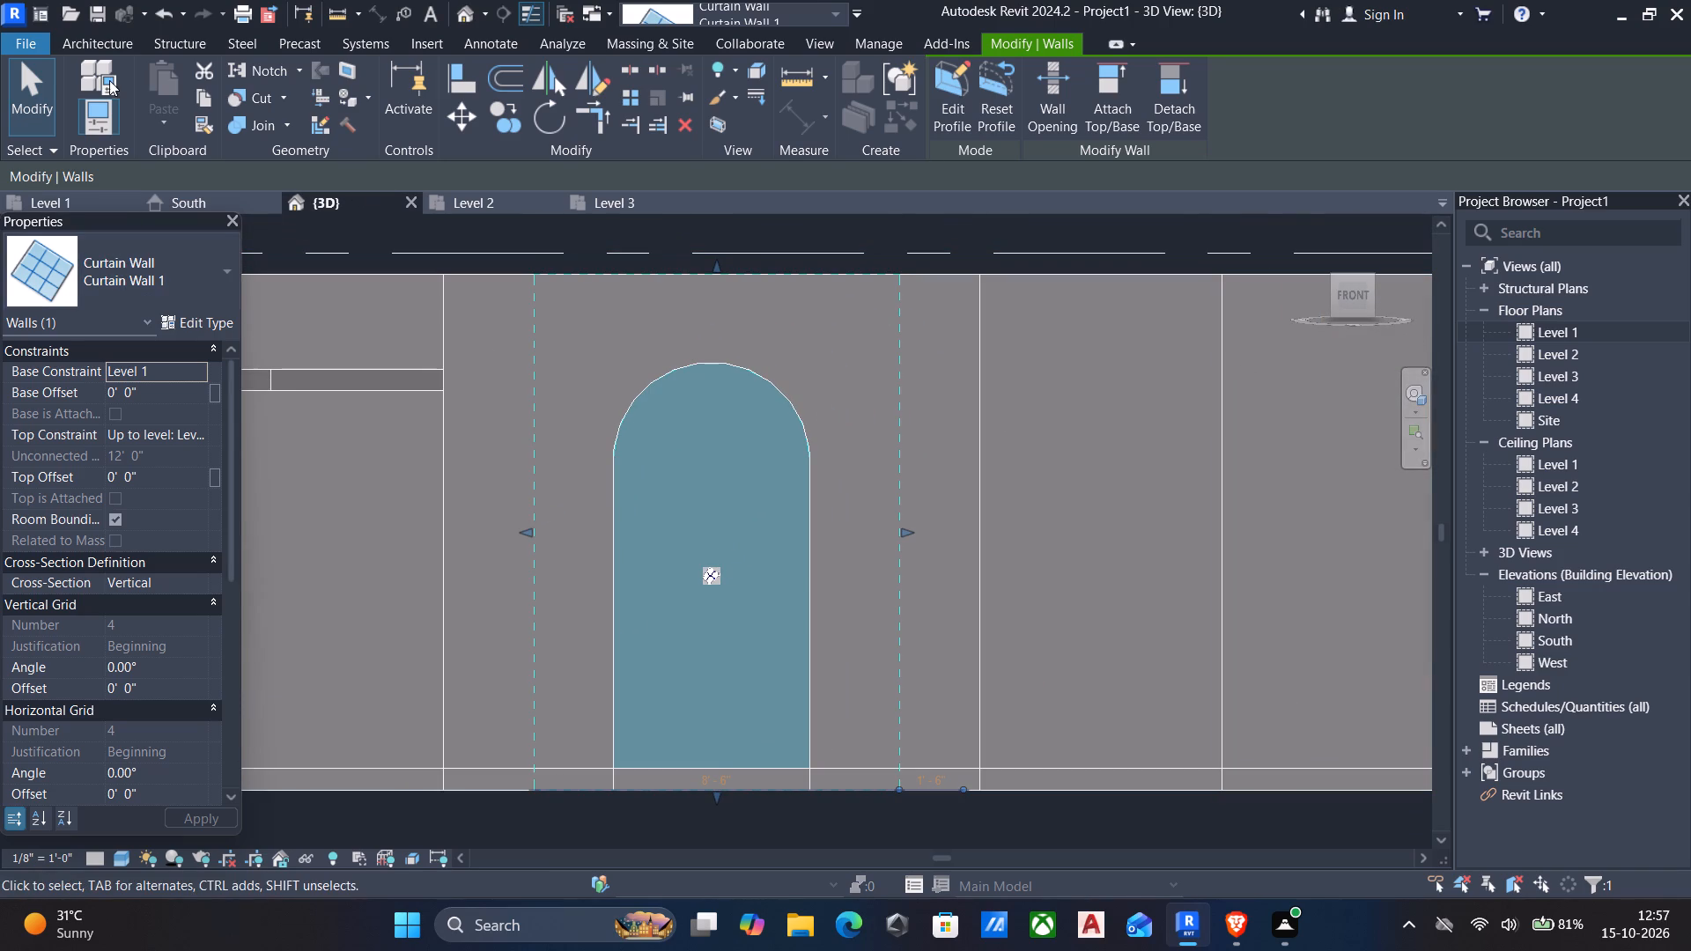
Divide the arched curtain wall with one vertical grid line at its midpoint and five horizontal grid lines spaced down its height.
{"action": "left_click", "coordinate": [114, 47]}
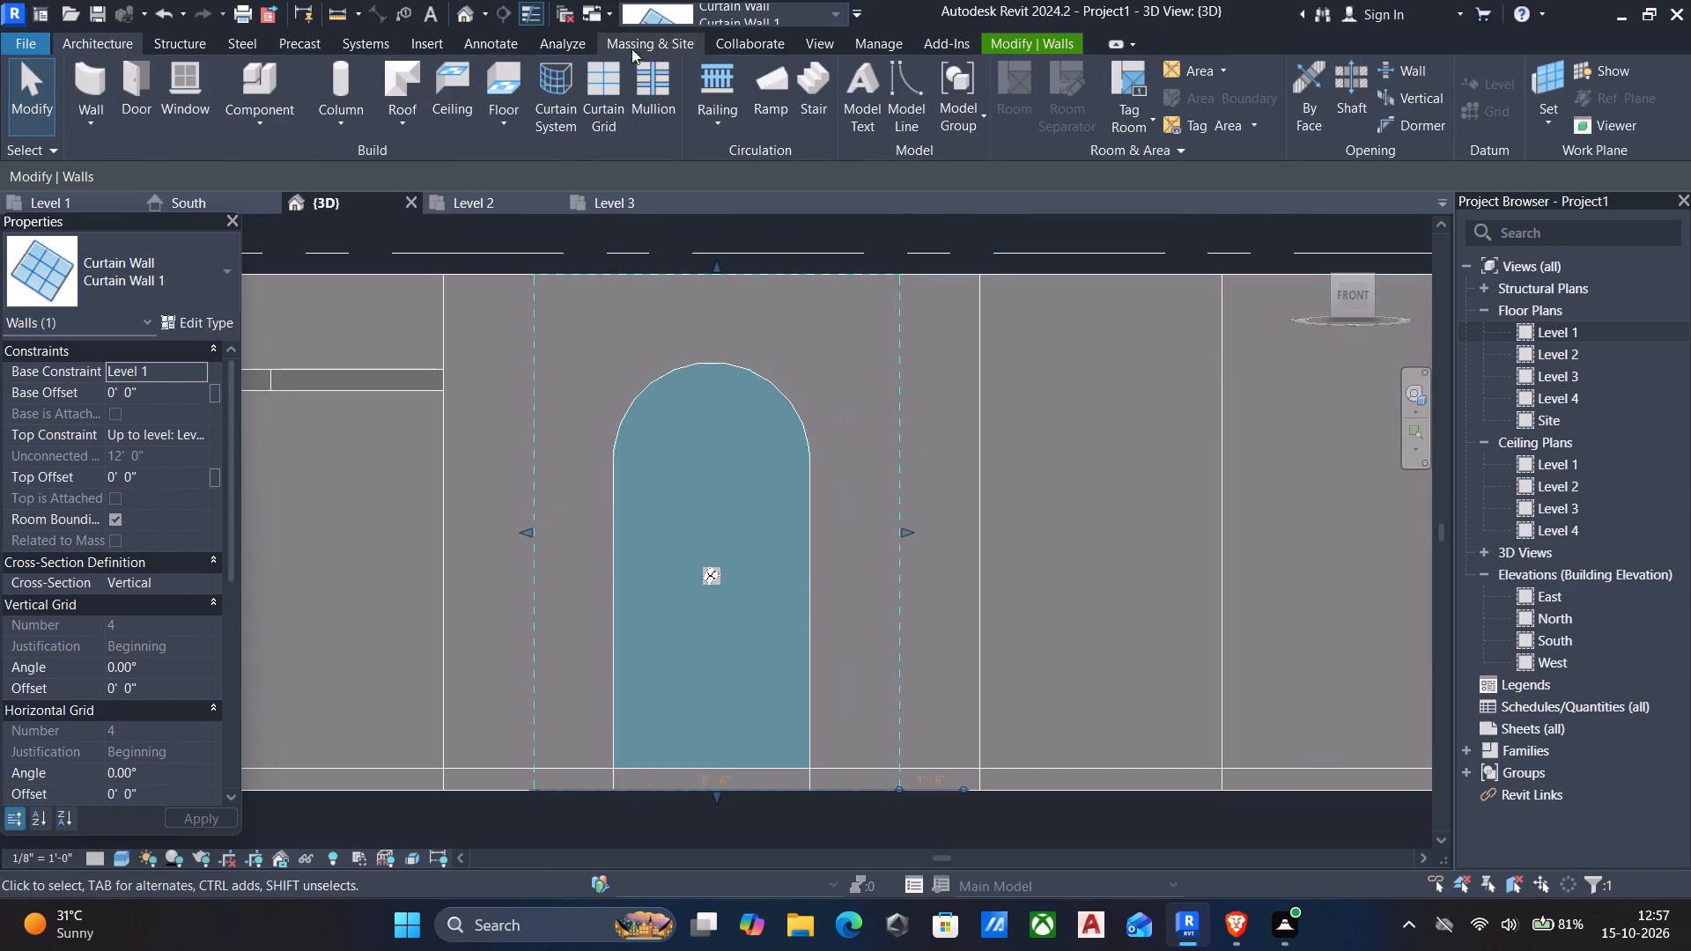
{"action": "left_click", "coordinate": [615, 82]}
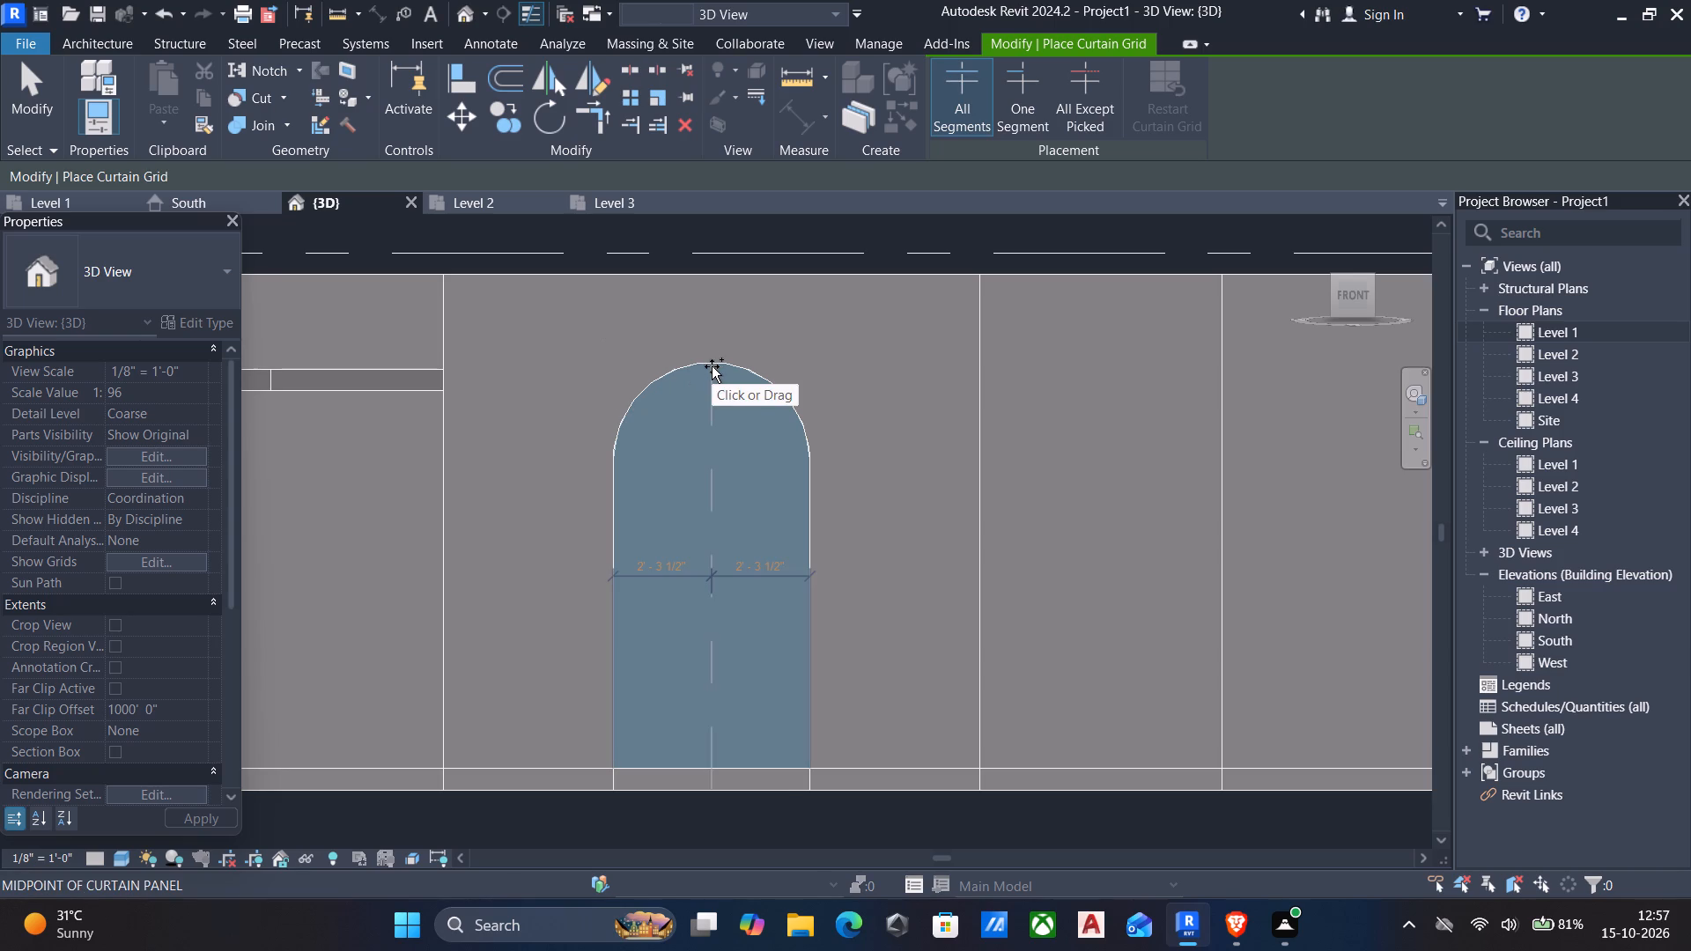
{"action": "left_click", "coordinate": [712, 366]}
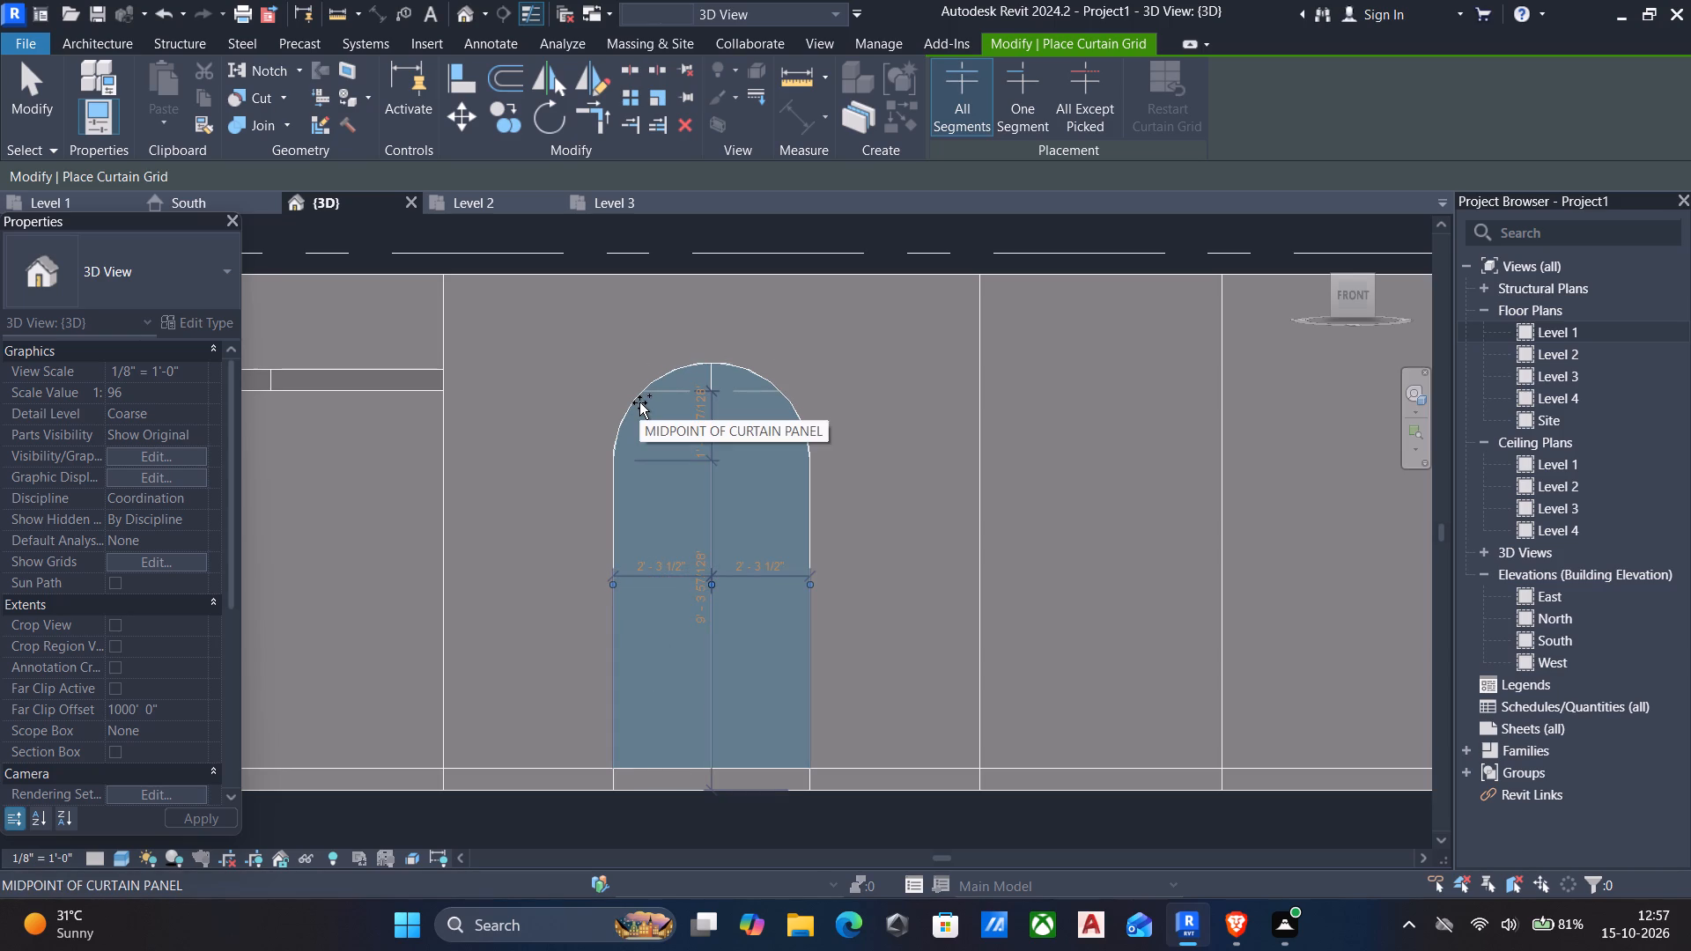
{"action": "left_click", "coordinate": [639, 402]}
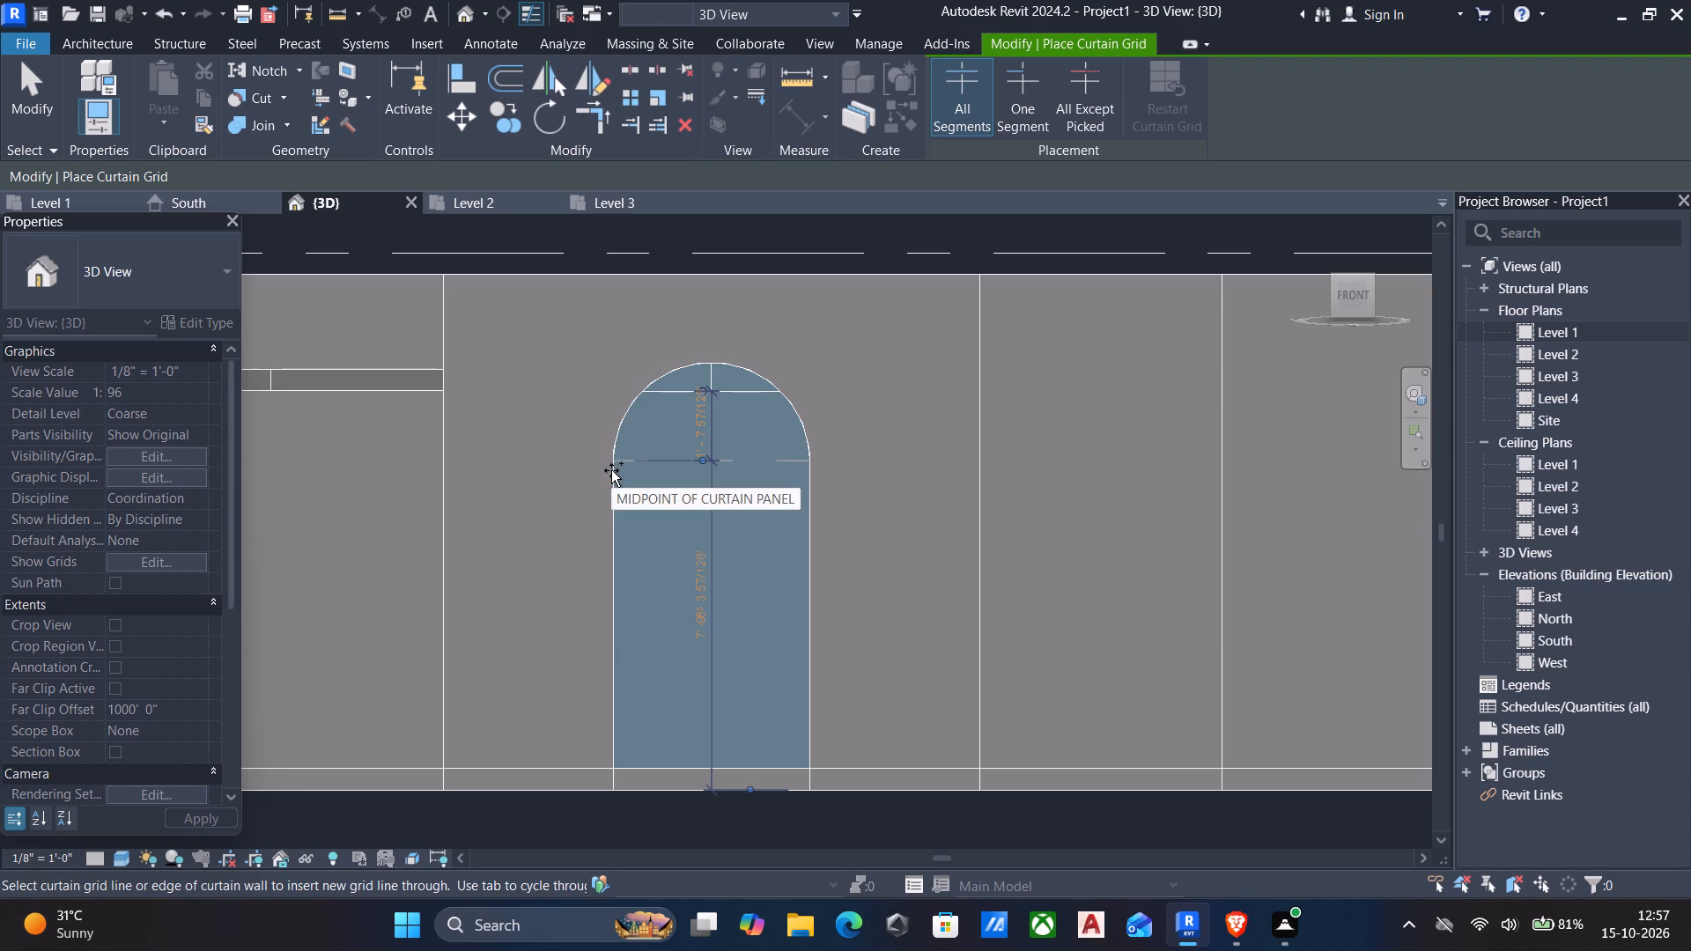
{"action": "left_click", "coordinate": [611, 470]}
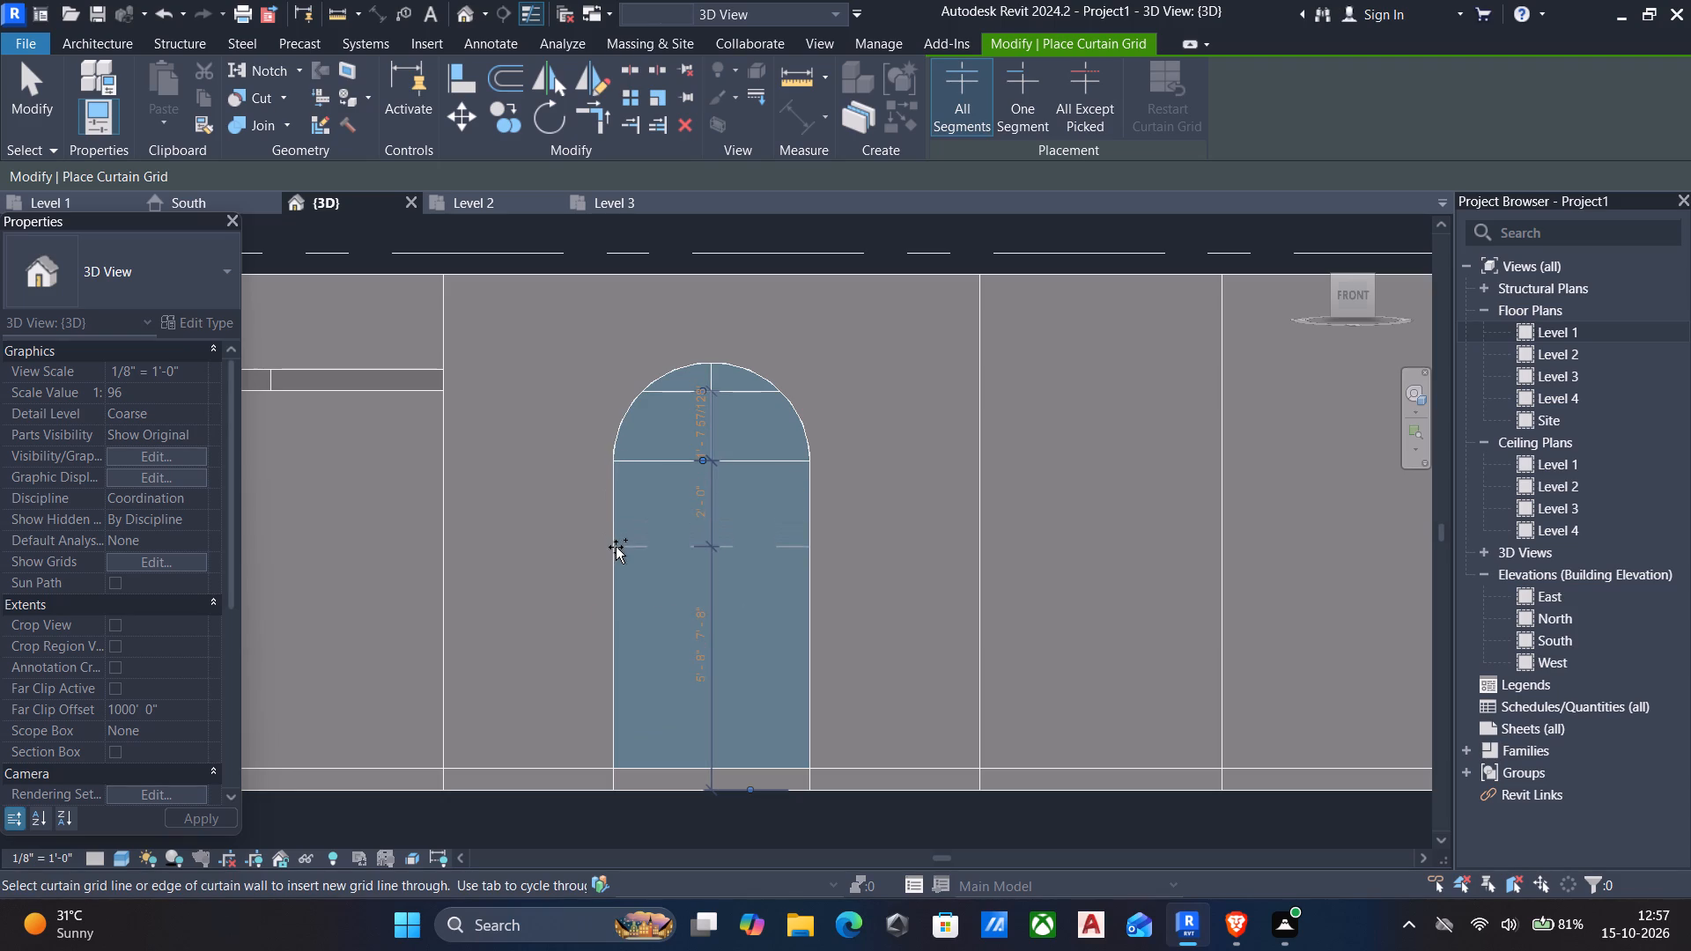
{"action": "left_click", "coordinate": [616, 547]}
{"action": "left_click", "coordinate": [613, 638]}
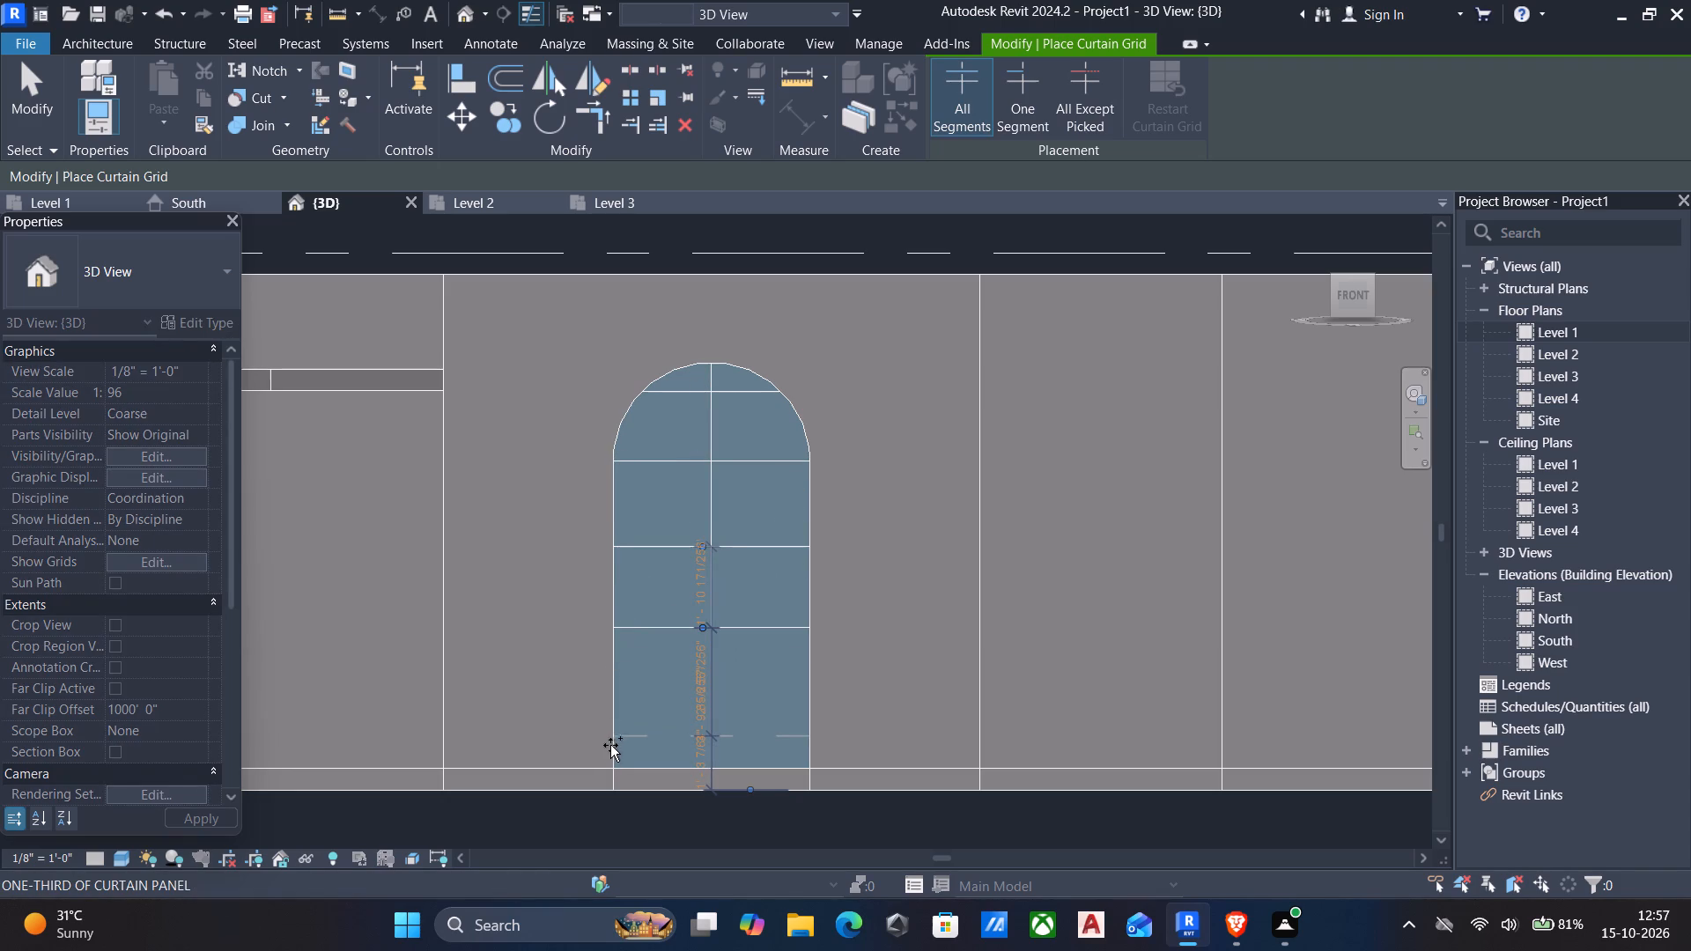
{"action": "left_click", "coordinate": [617, 718]}
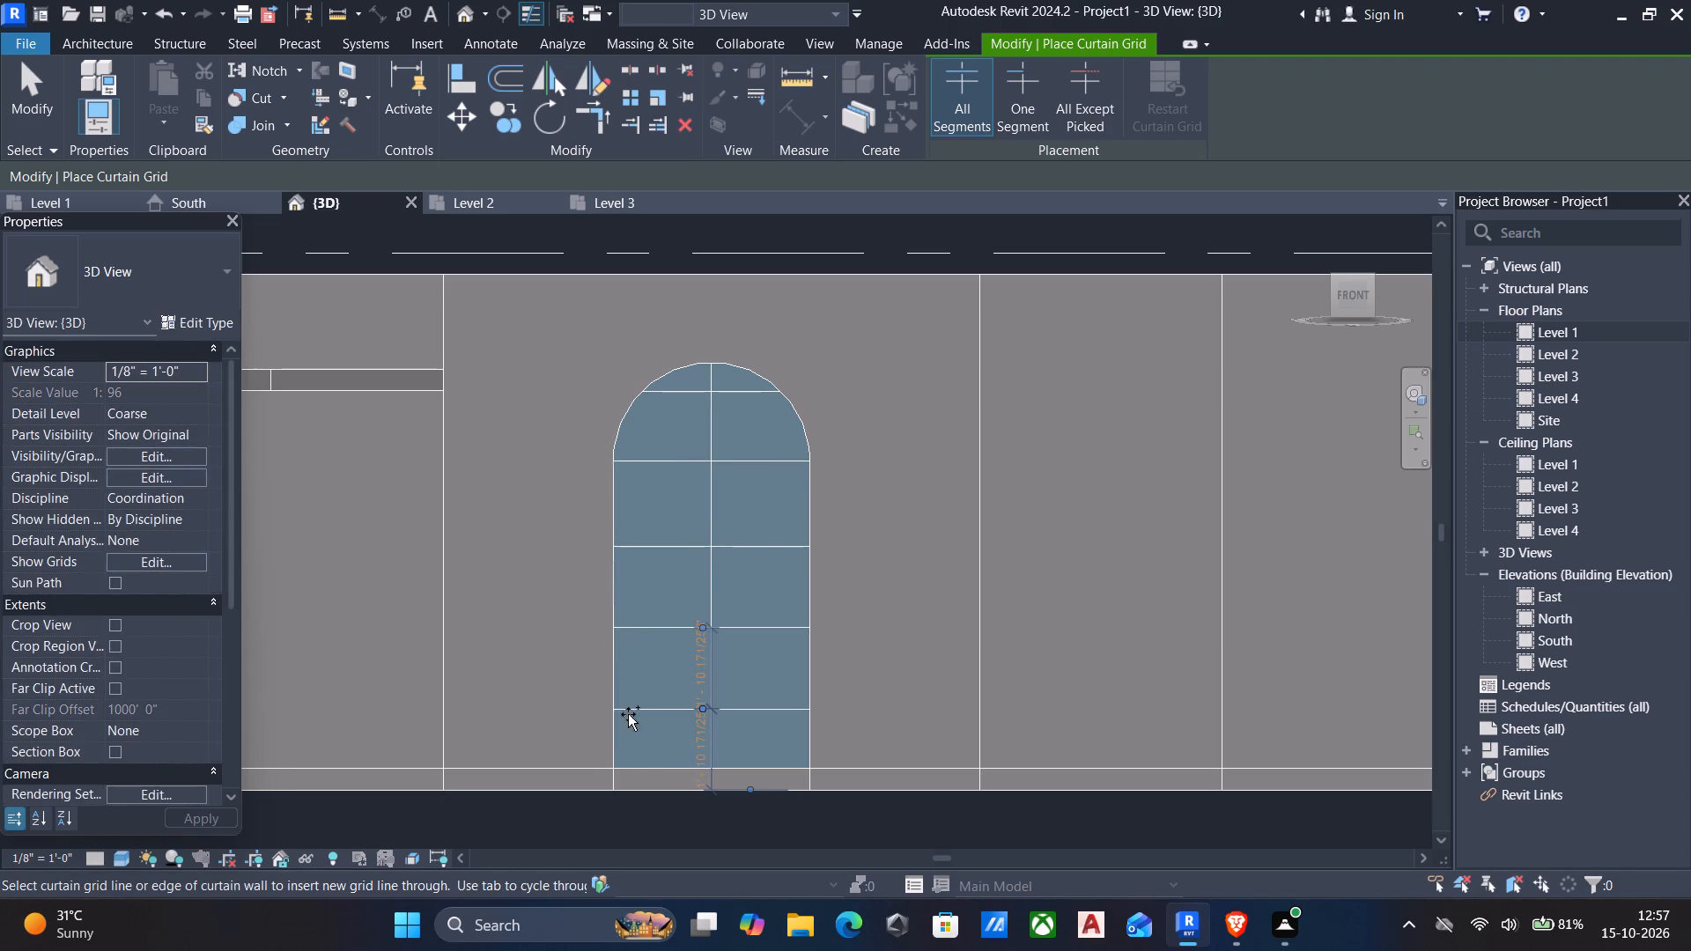
{"action": "key", "text": "Escape"}
{"action": "key", "text": "Escape"}
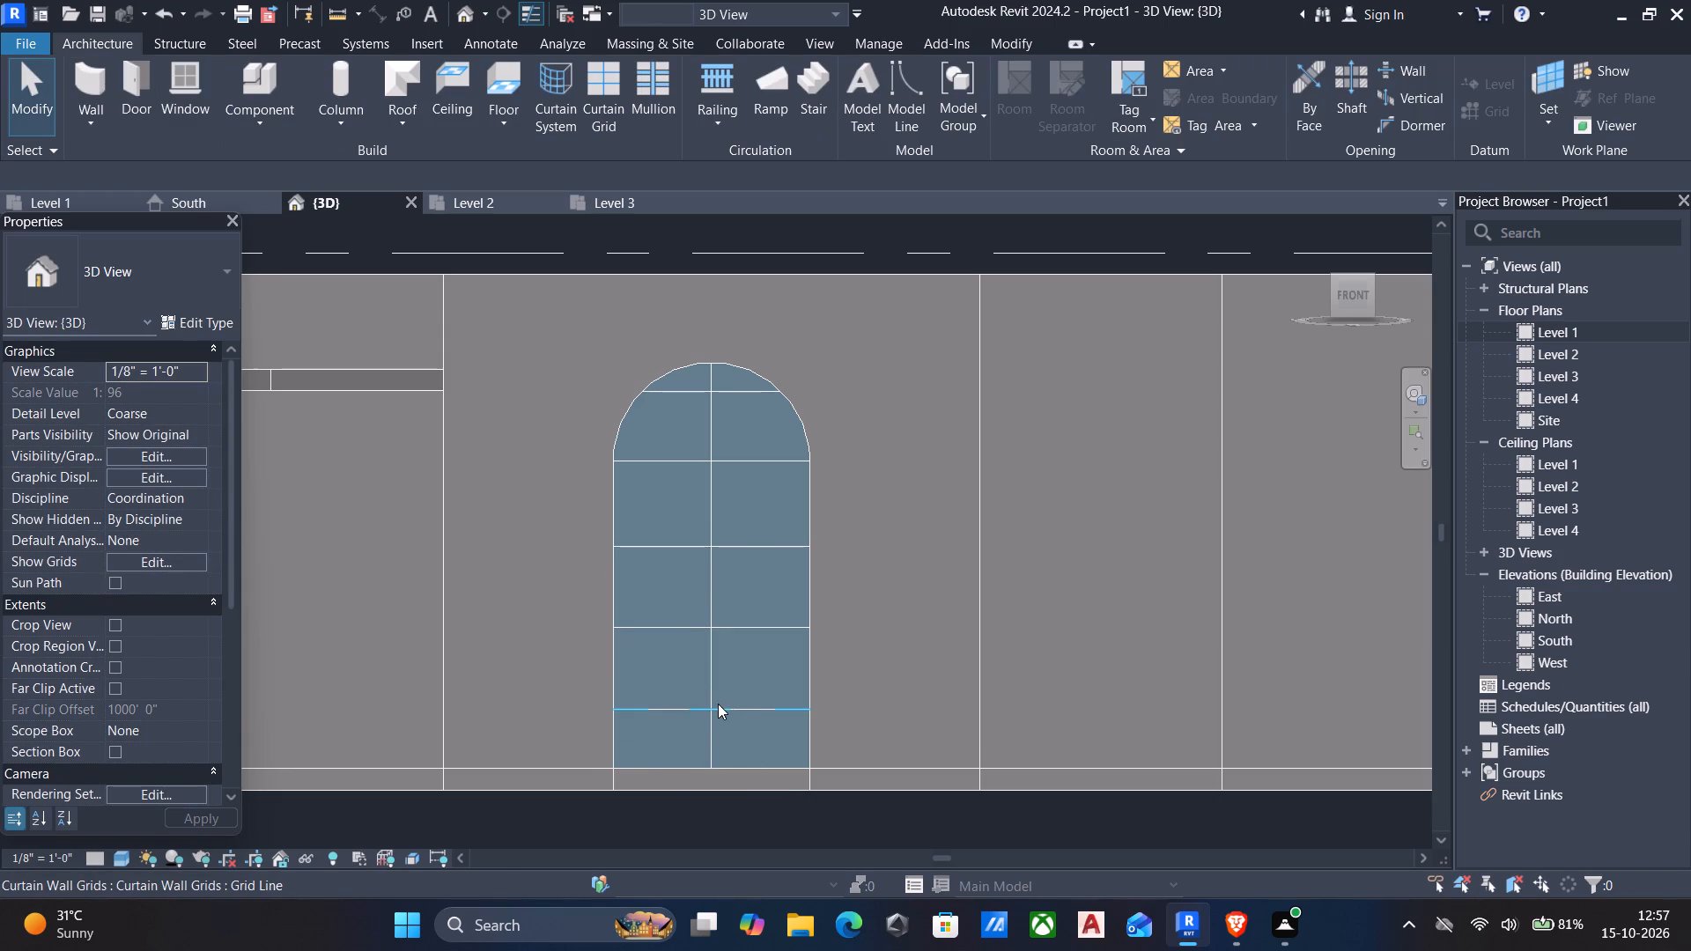
Set the spacing between the lowest horizontal grid line and the one above it to 1'-10".
{"action": "left_click", "coordinate": [683, 709]}
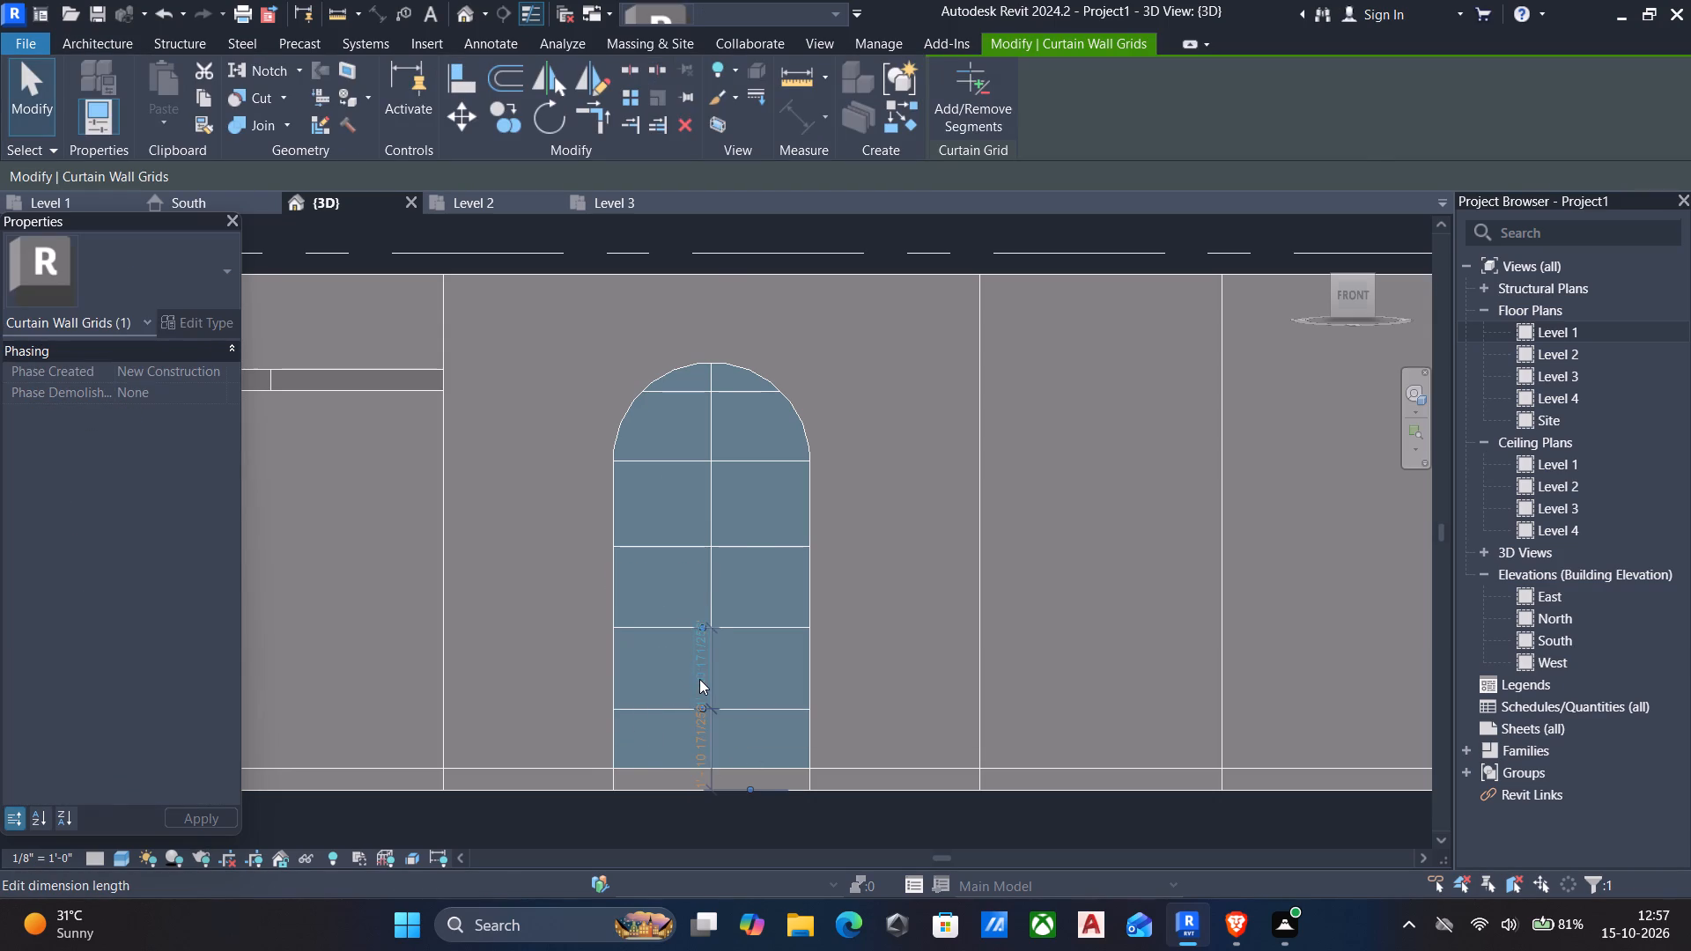
{"action": "scroll", "coordinate": [699, 683], "scroll_direction": "up", "scroll_amount": 9}
{"action": "scroll", "coordinate": [727, 682], "scroll_direction": "down", "scroll_amount": 4}
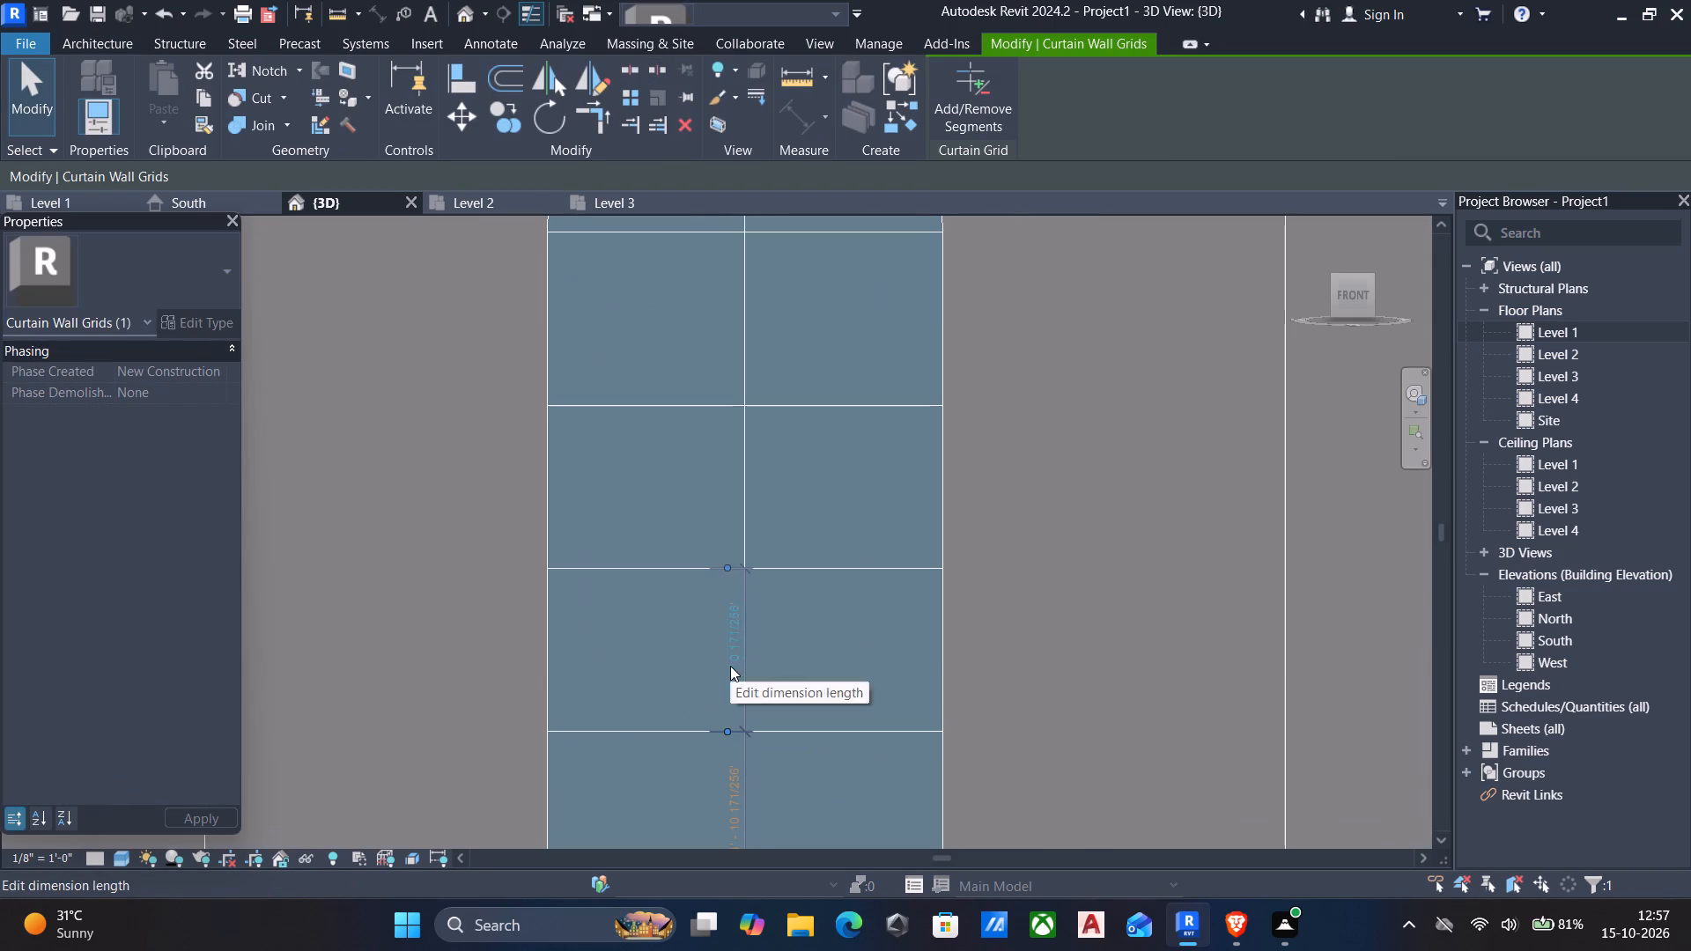
{"action": "left_click", "coordinate": [730, 666]}
{"action": "type", "text": "1'10\""}
{"action": "key", "text": "Return"}
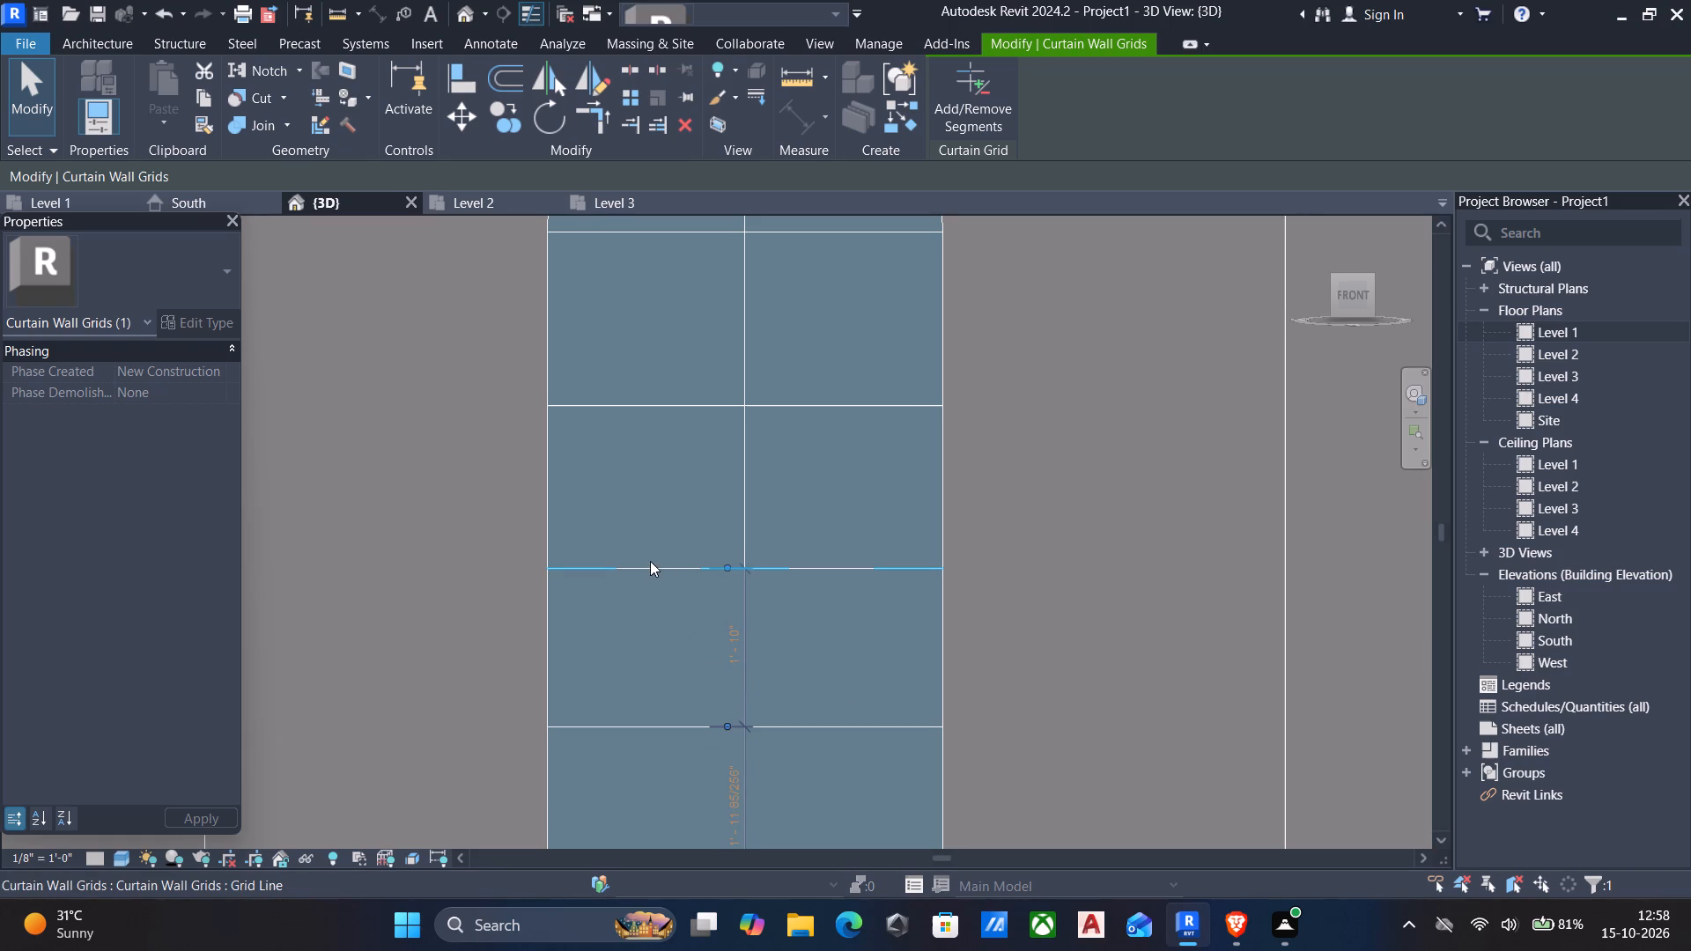
Move the middle horizontal grid line by setting its distance from the grid line below to 1'-10".
{"action": "left_click", "coordinate": [621, 406]}
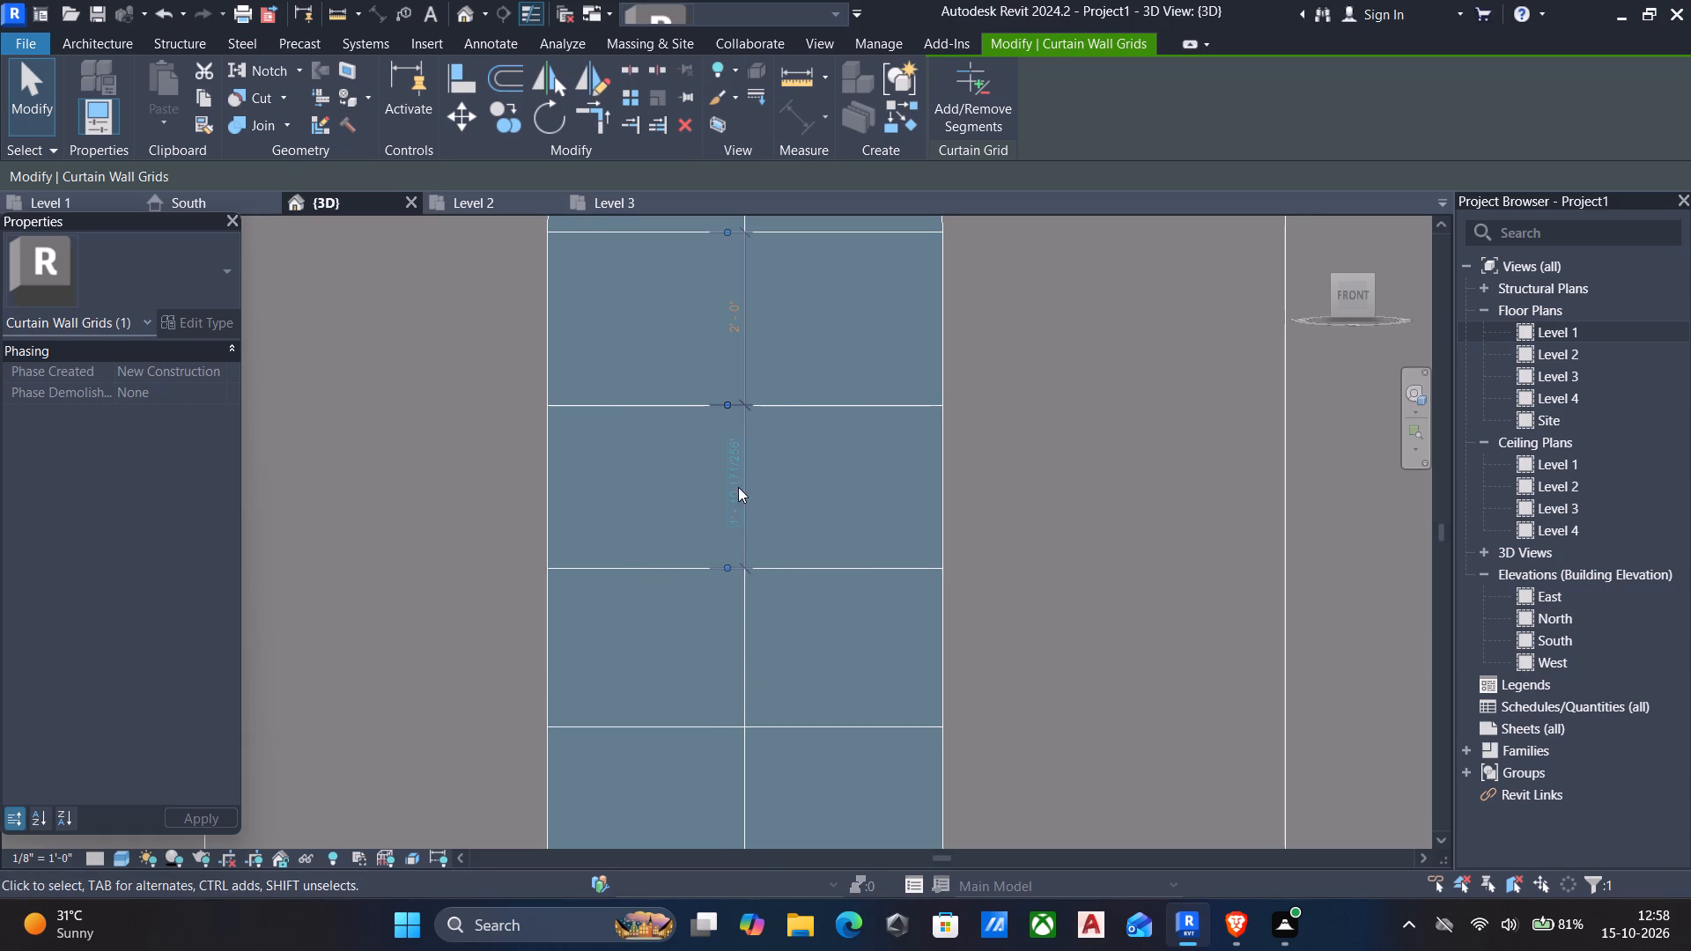
{"action": "left_click", "coordinate": [733, 490]}
{"action": "key", "text": "1"}
{"action": "type", "text": "'10\""}
{"action": "key", "text": "Return"}
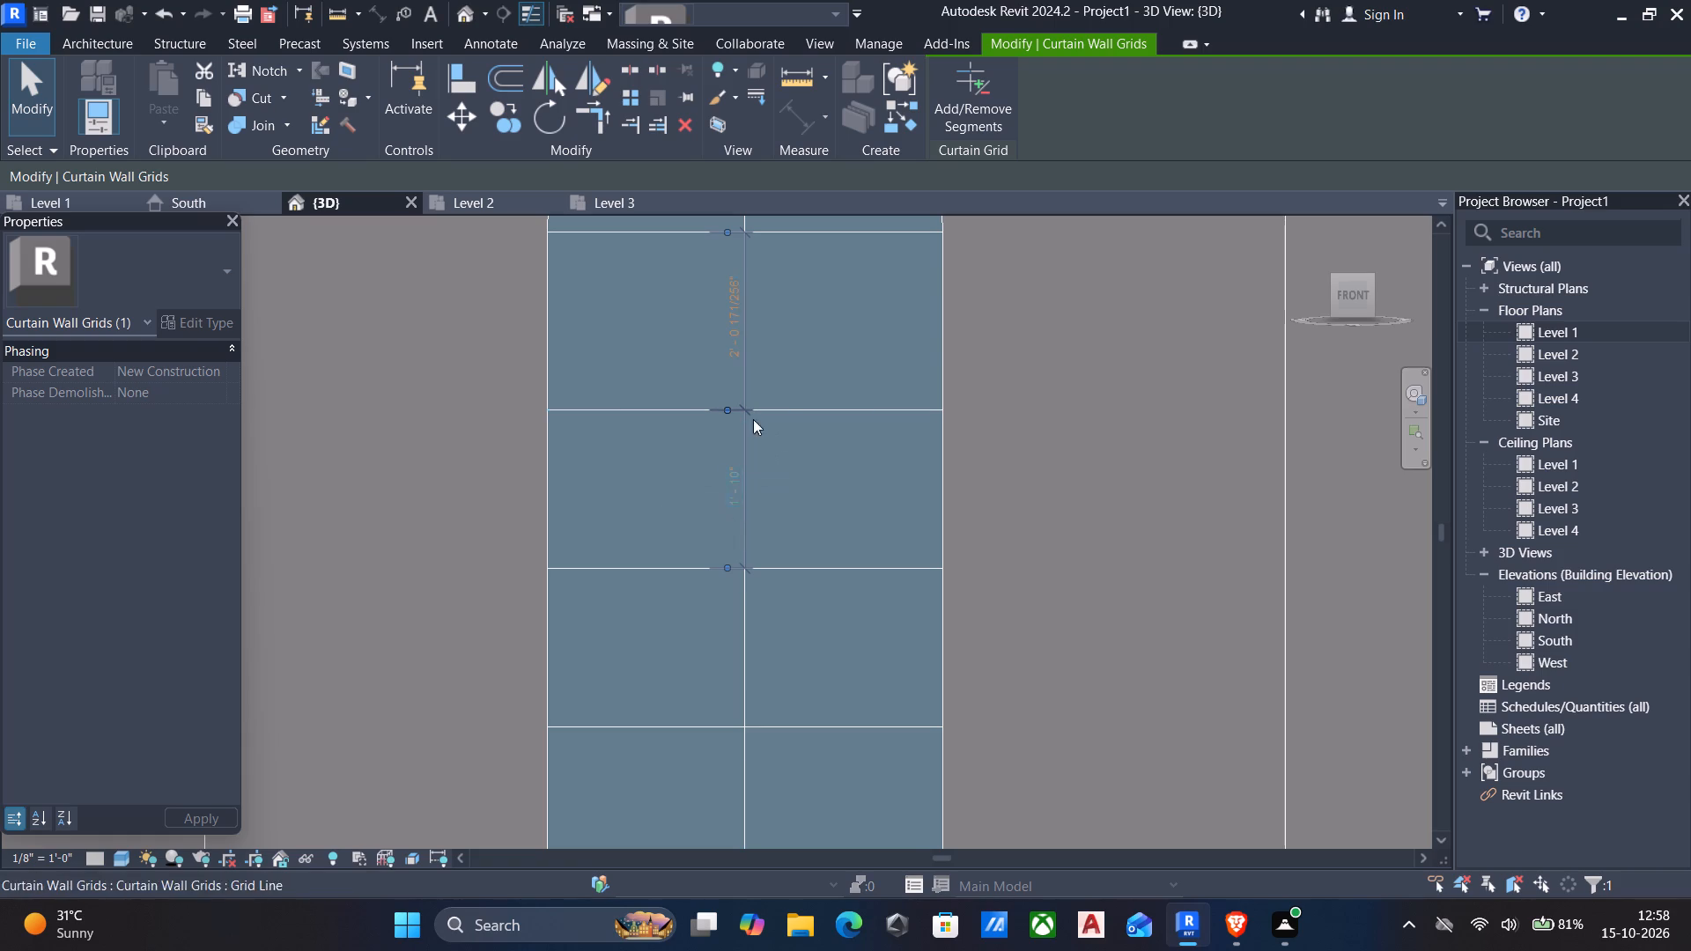
Set the second-highest horizontal grid line's distance from the grid line below it to 1'-10".
{"action": "middle_click_drag", "start_coordinate": [747, 422], "coordinate": [676, 630]}
{"action": "left_click", "coordinate": [618, 440]}
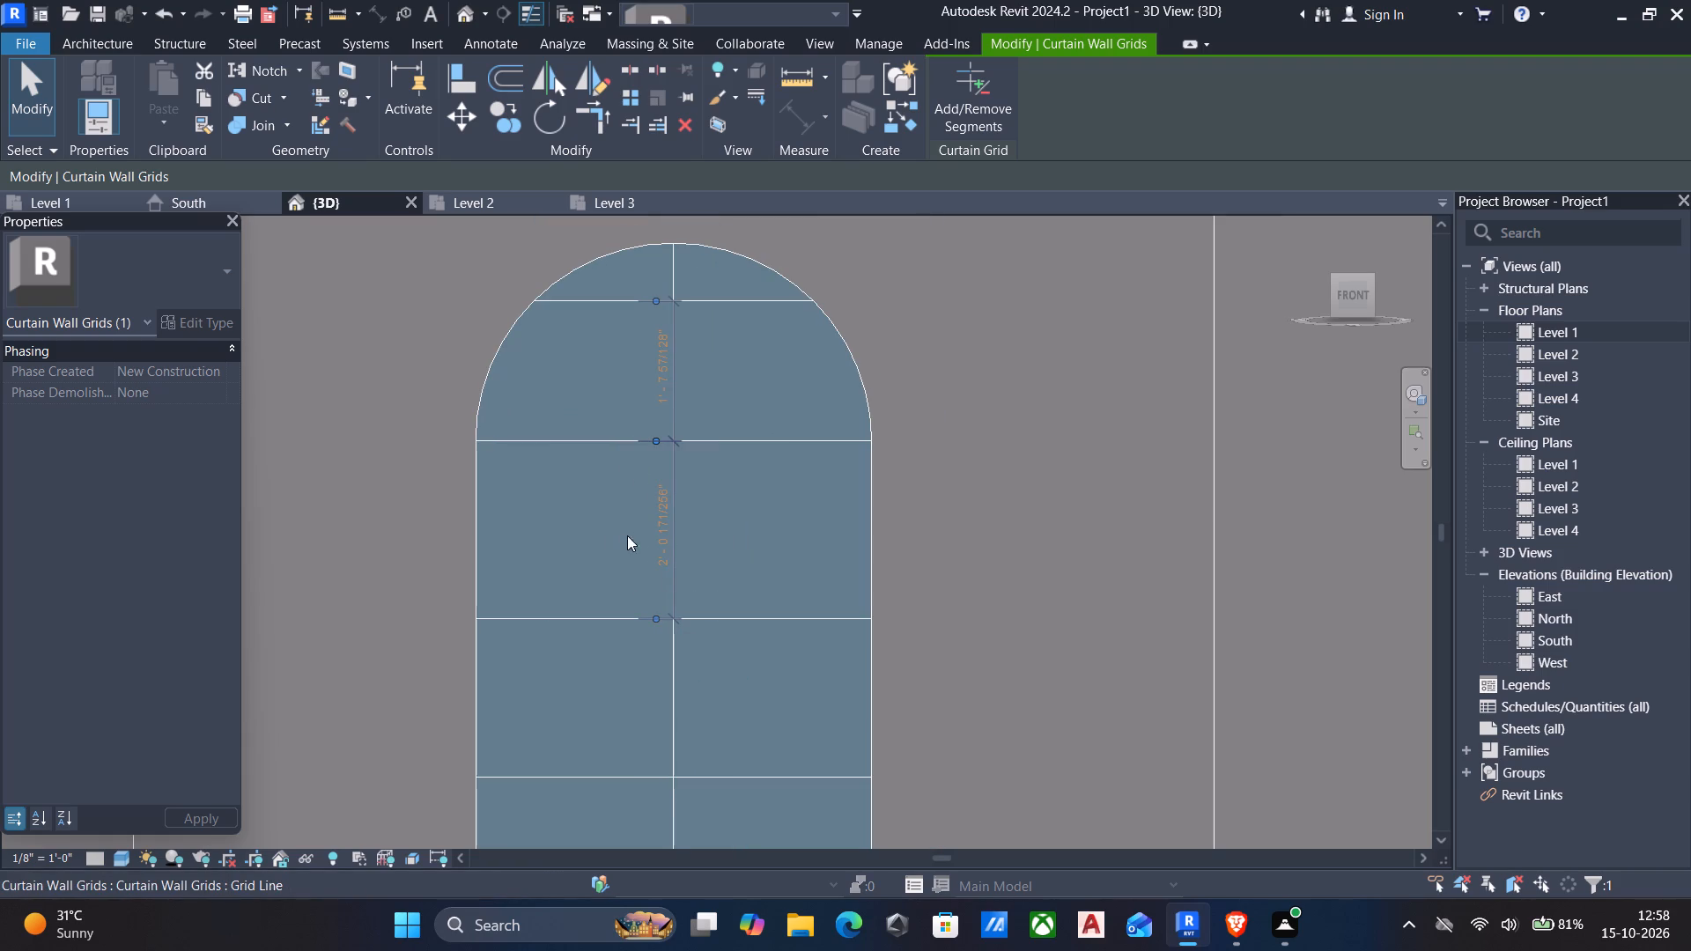
{"action": "left_click", "coordinate": [664, 529]}
{"action": "type", "text": "1'10\""}
{"action": "key", "text": "Return"}
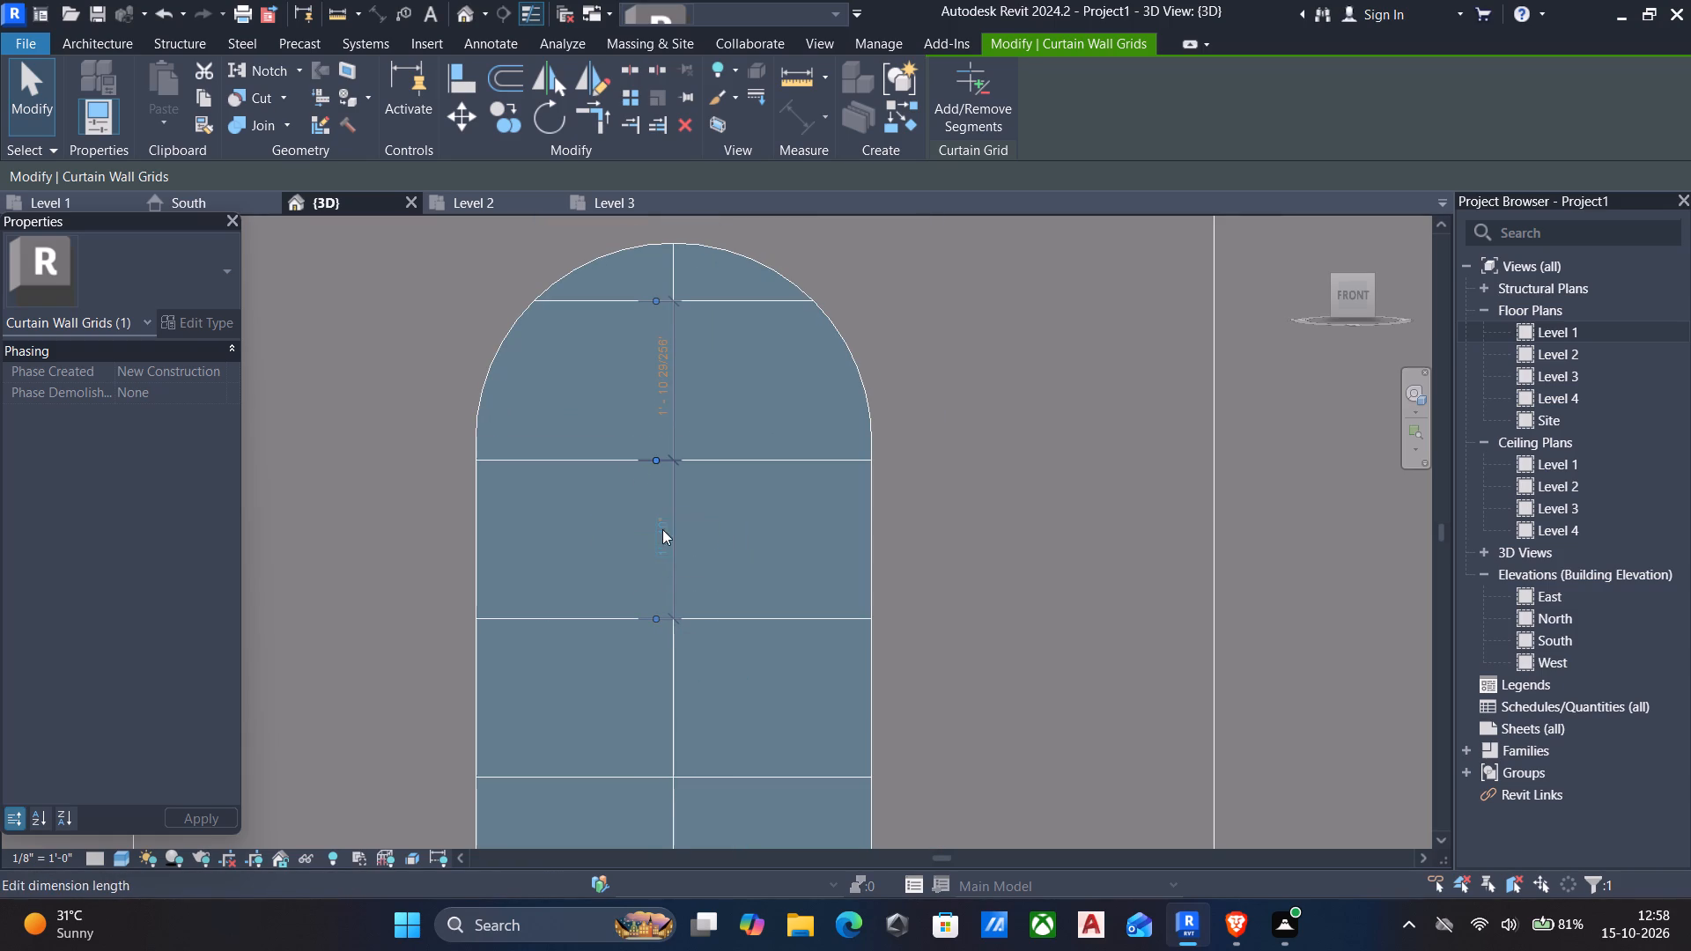
Set the topmost horizontal grid line's distance from the reference line below it to 1'-10".
{"action": "left_click", "coordinate": [627, 304]}
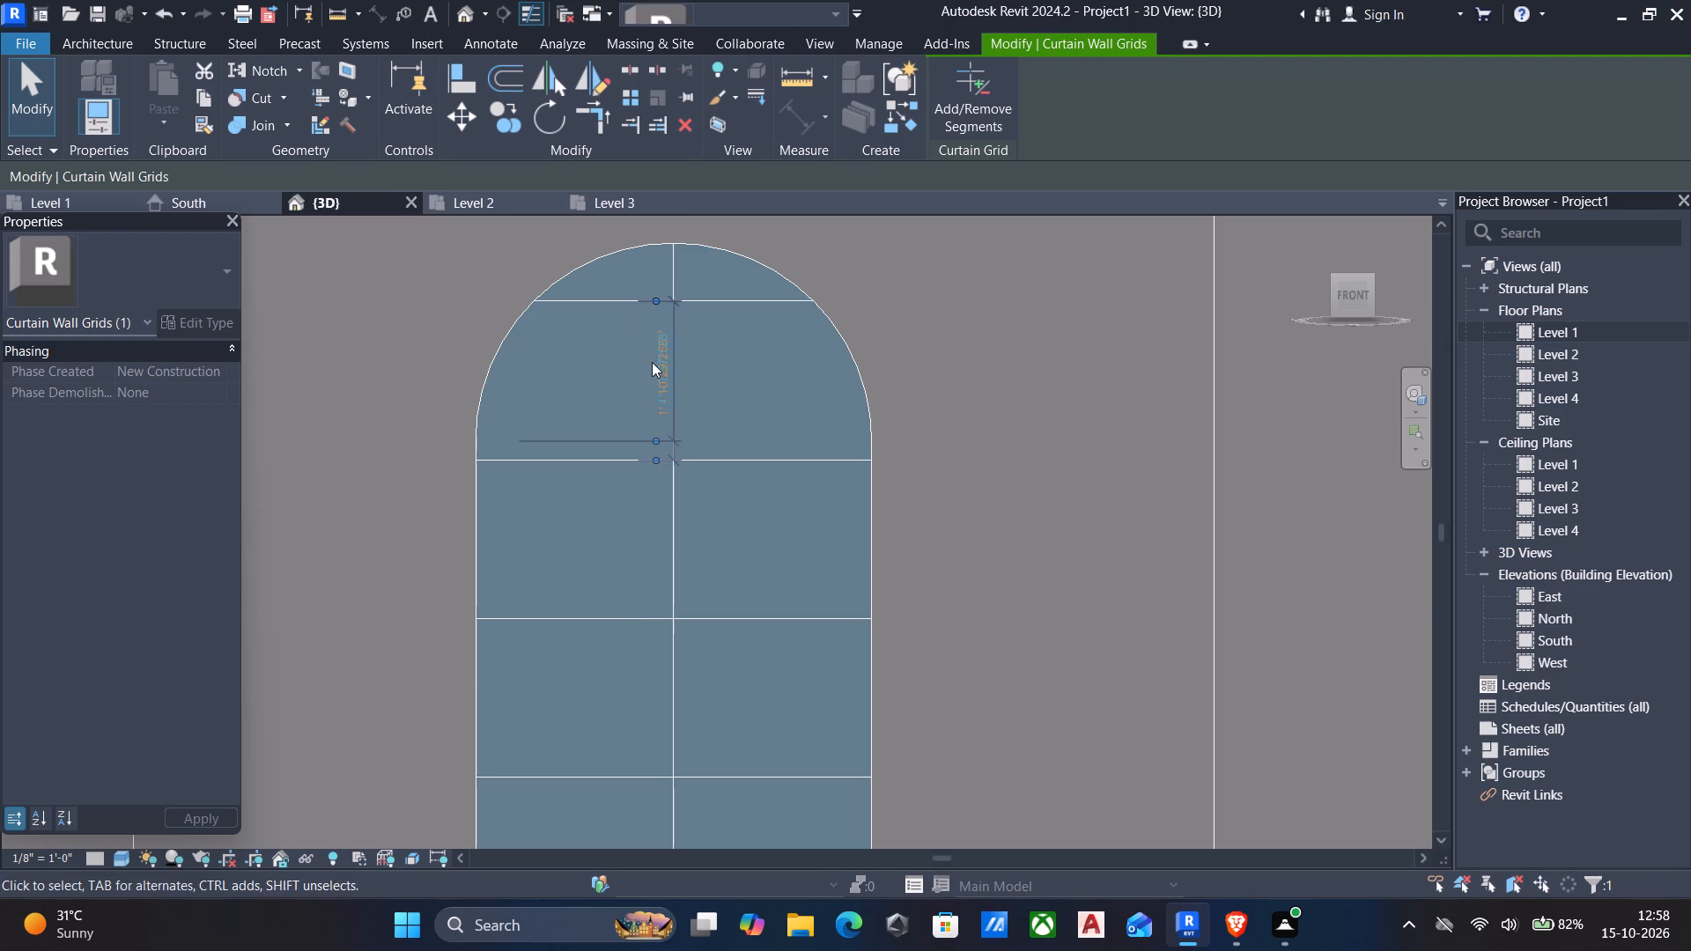
{"action": "left_click", "coordinate": [665, 376]}
{"action": "key", "text": "1"}
{"action": "type", "text": "'10\""}
{"action": "key", "text": "Return"}
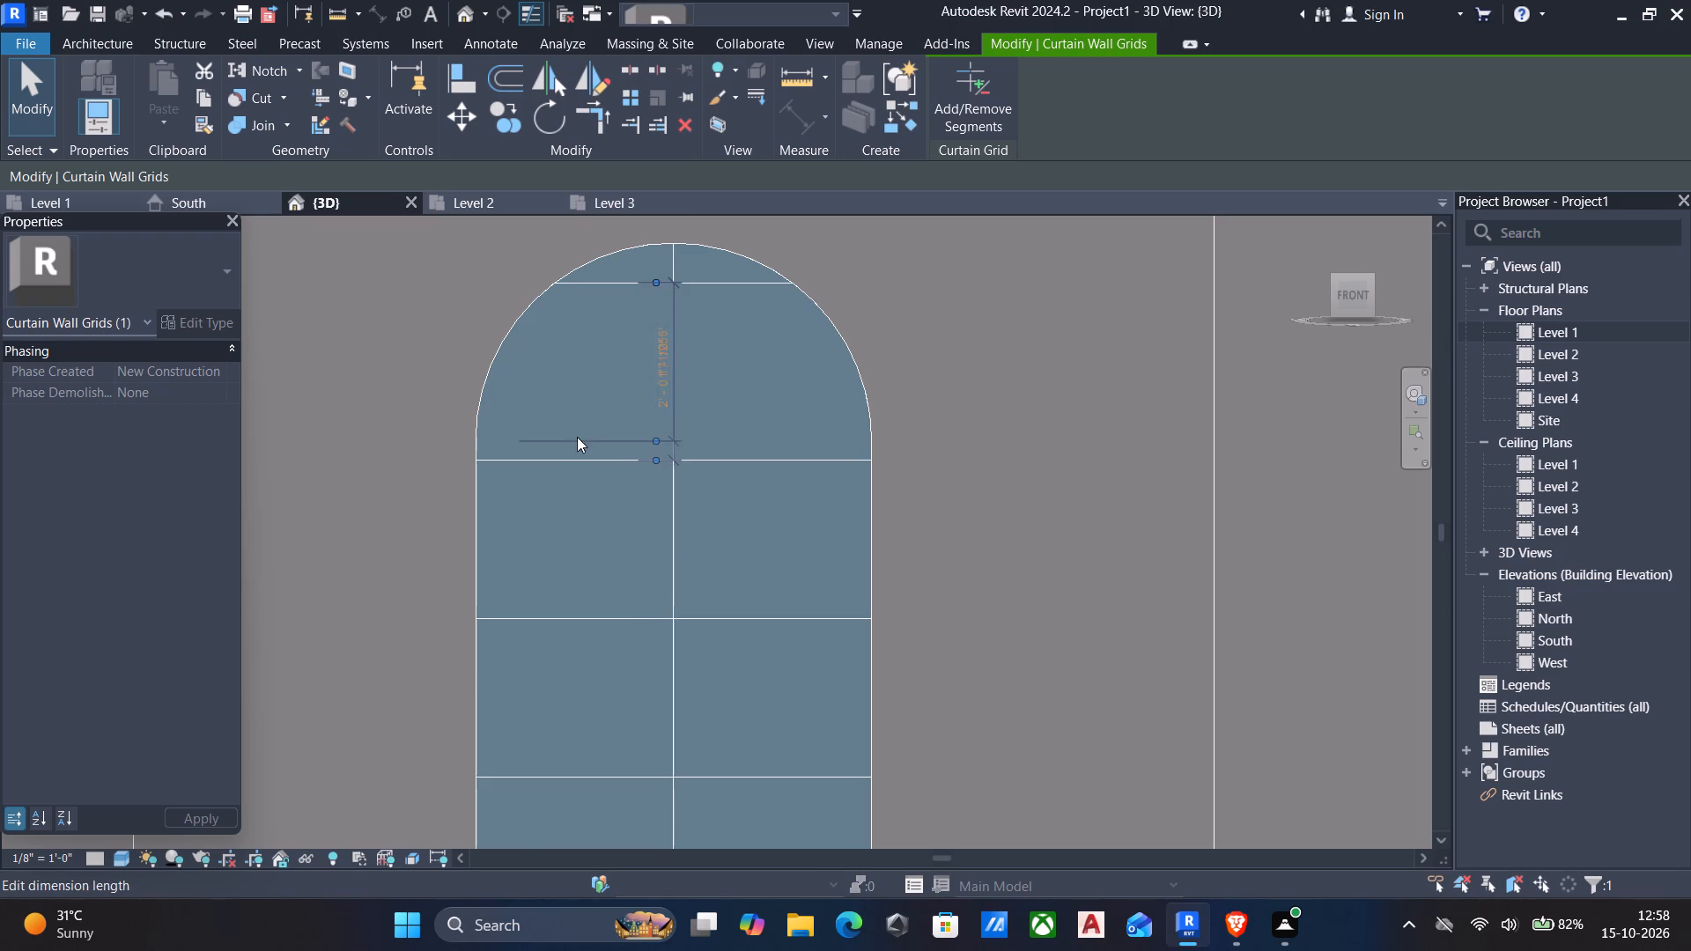
{"action": "scroll", "coordinate": [580, 446], "scroll_direction": "down", "scroll_amount": 3}
{"action": "middle_click_drag", "start_coordinate": [646, 522], "coordinate": [725, 431]}
{"action": "key", "text": "Escape"}
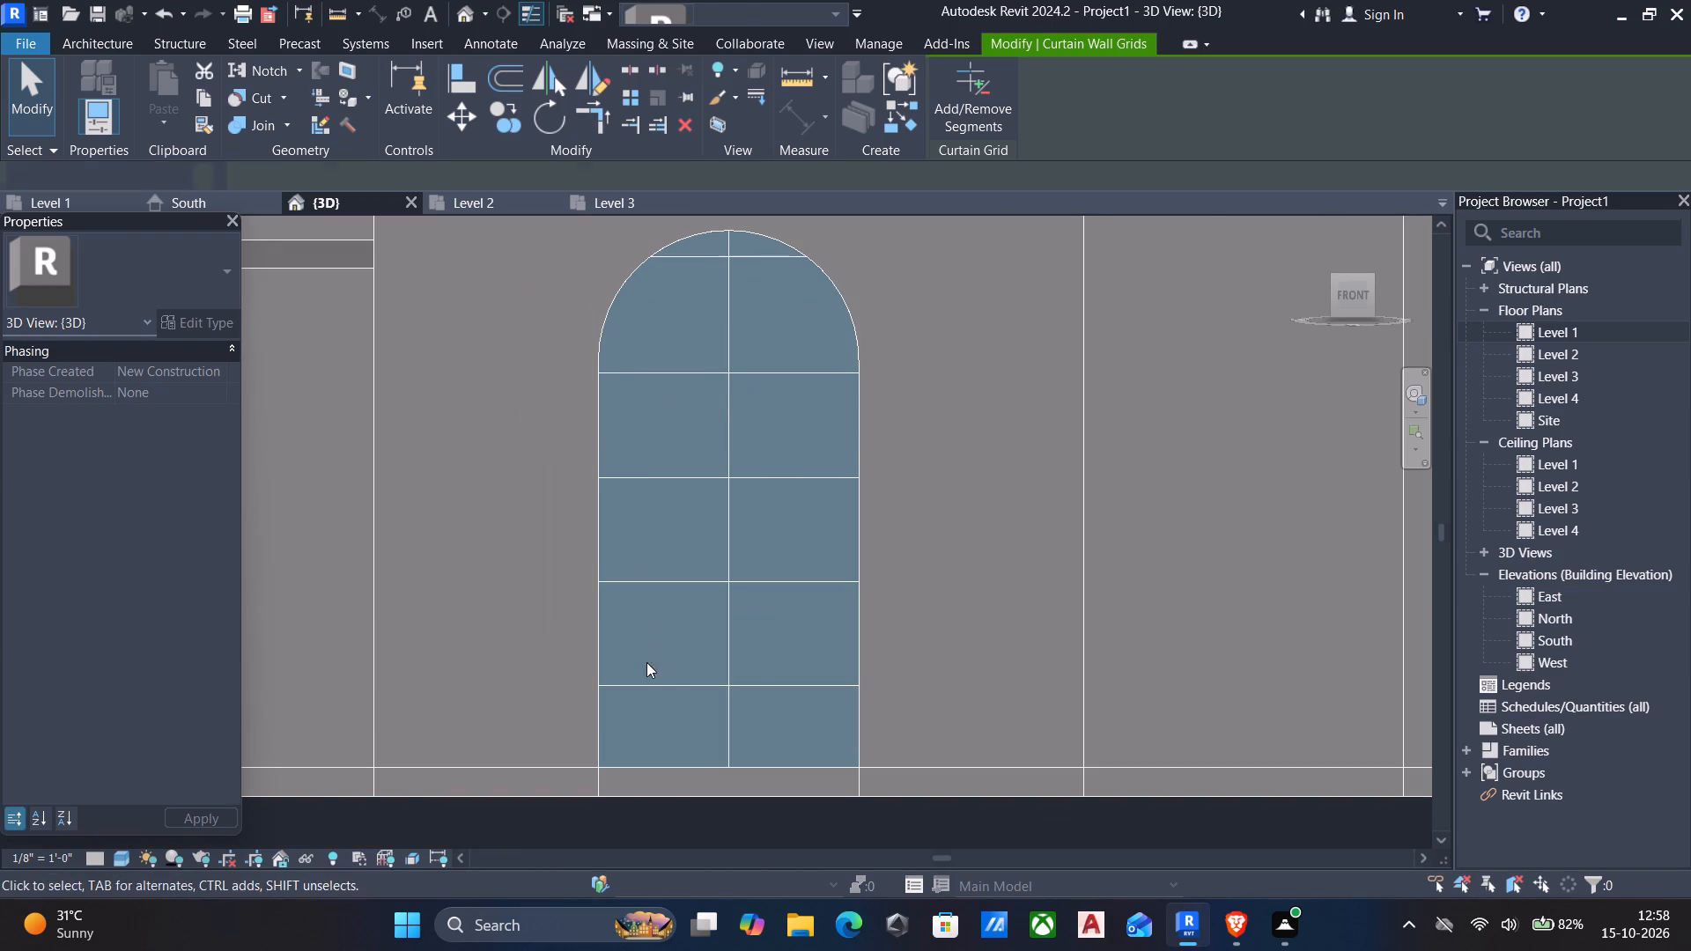
{"action": "middle_click_drag", "start_coordinate": [683, 695], "coordinate": [676, 648]}
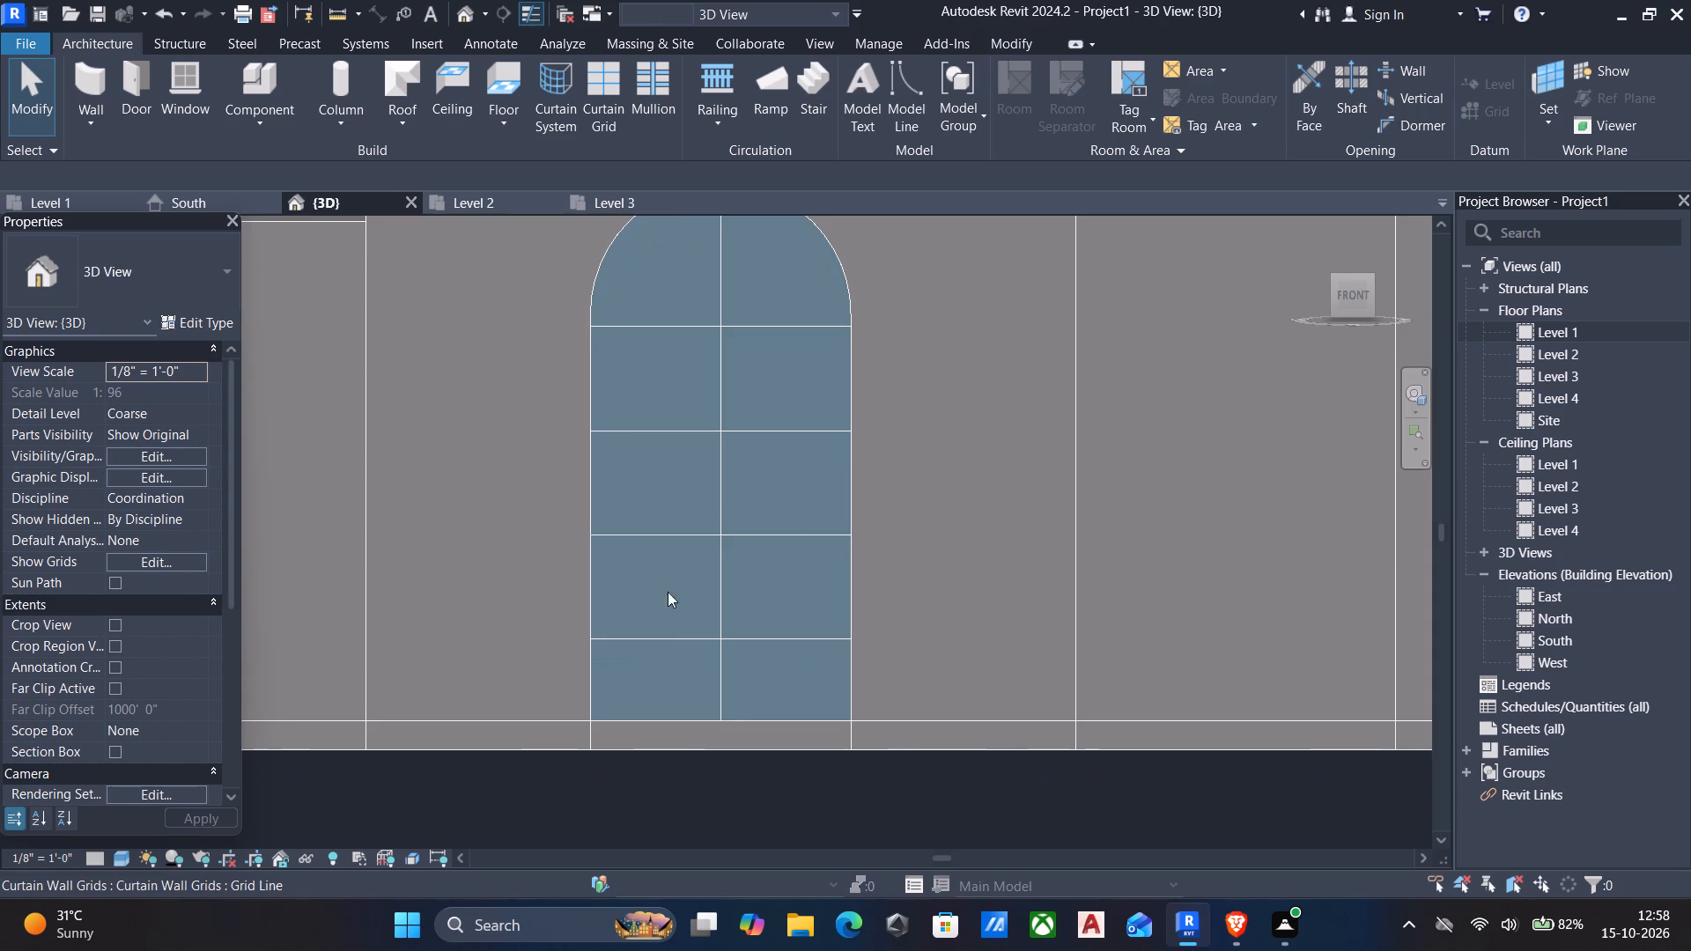
{"action": "middle_click_drag", "start_coordinate": [620, 514], "coordinate": [625, 626]}
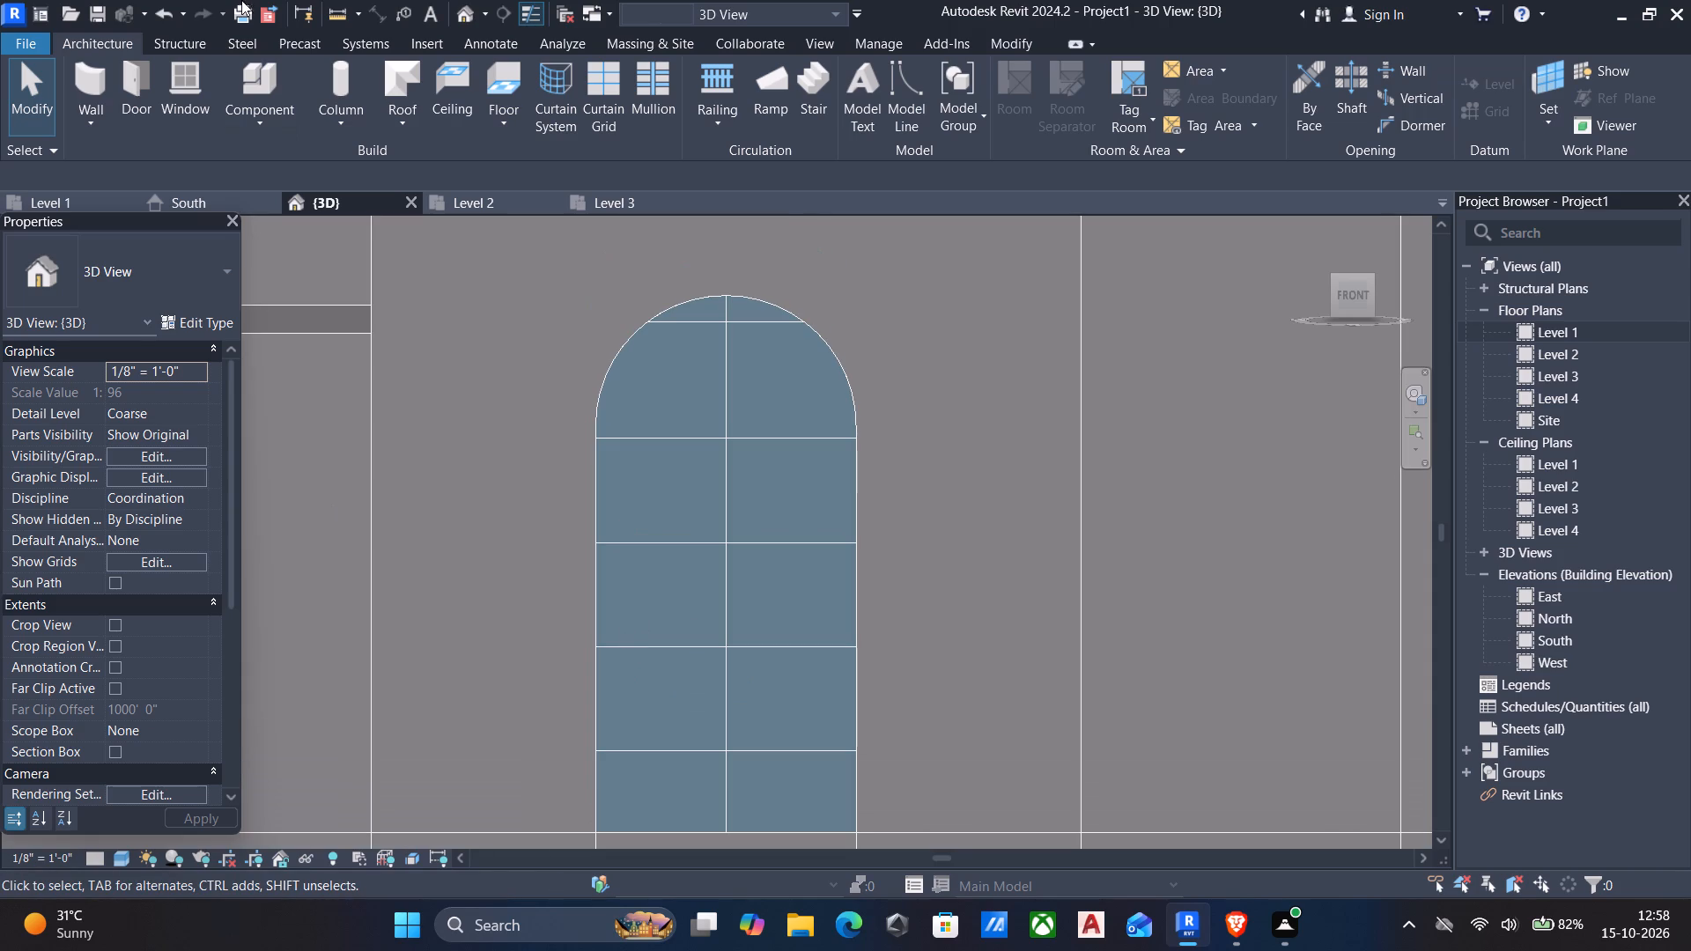
Place a 2.5" Circular mullion along the curtain wall's central vertical grid line.
{"action": "left_click", "coordinate": [649, 79]}
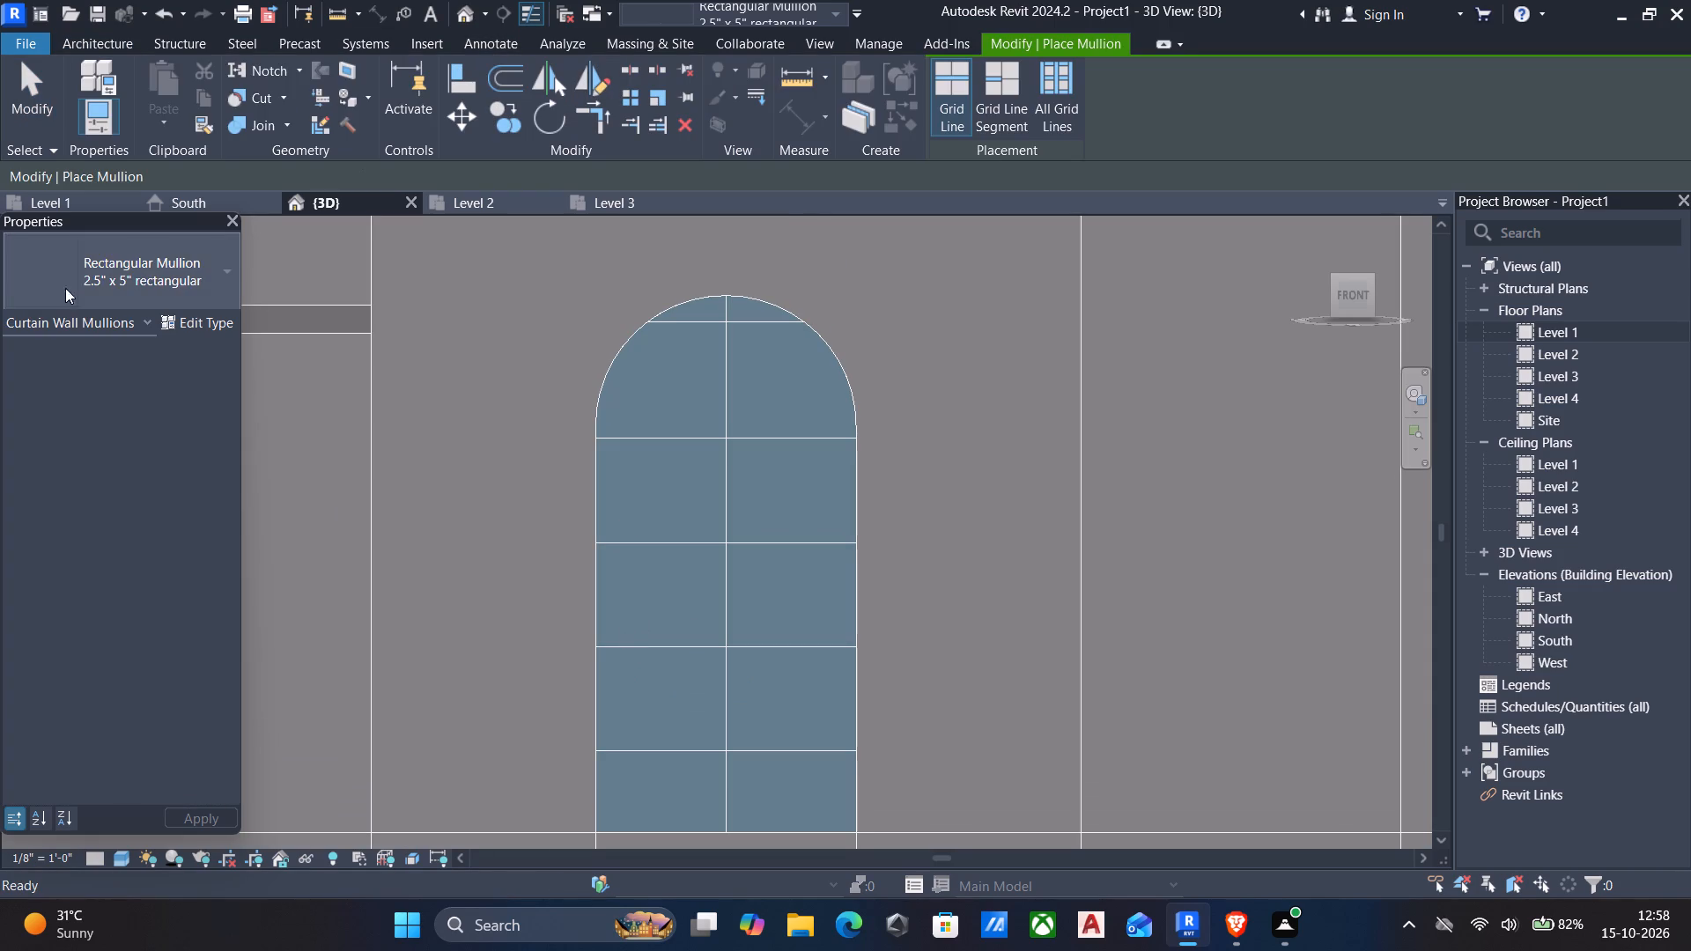
{"action": "left_click", "coordinate": [142, 277]}
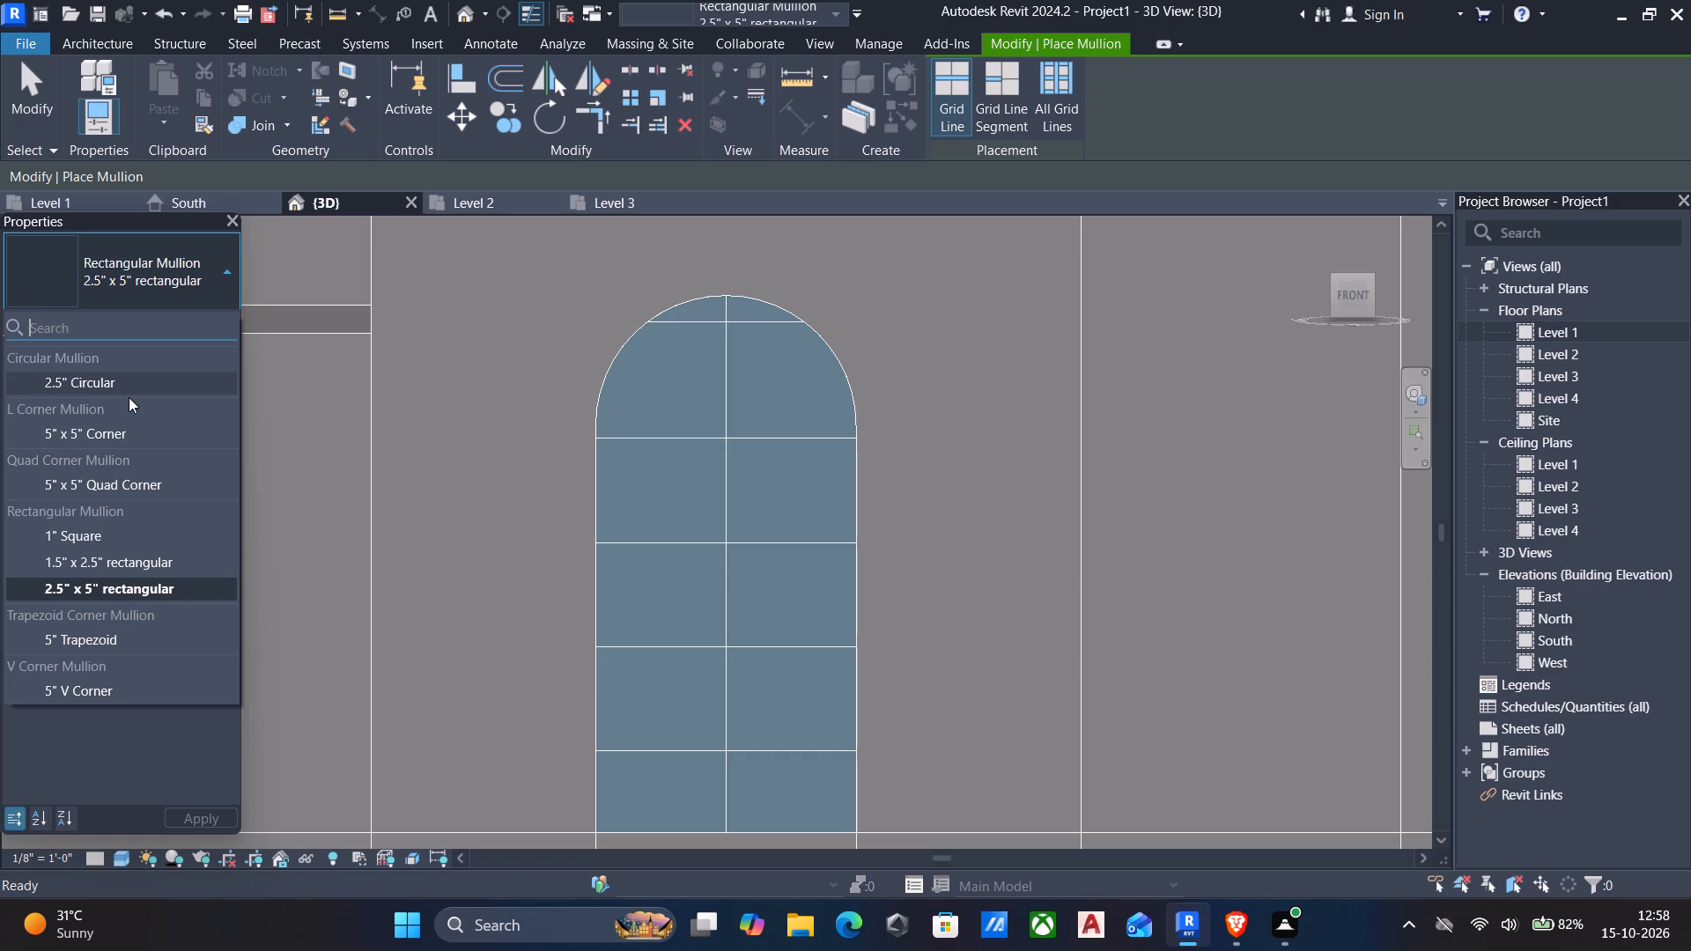
{"action": "left_click", "coordinate": [70, 385]}
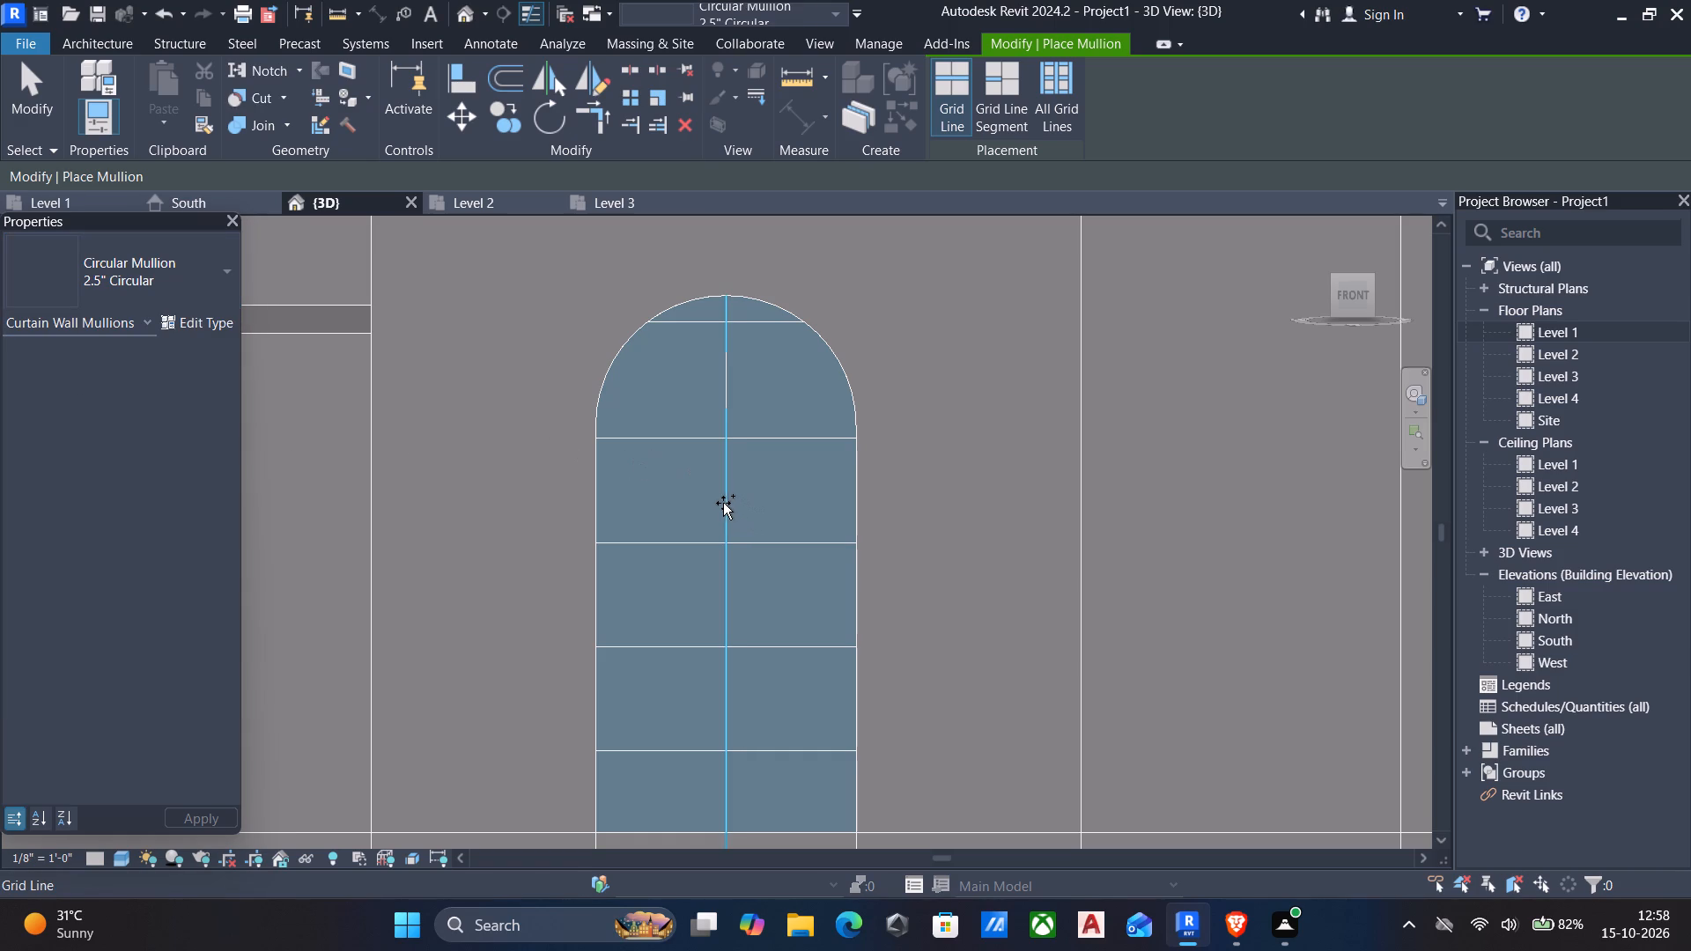
{"action": "left_click", "coordinate": [722, 502]}
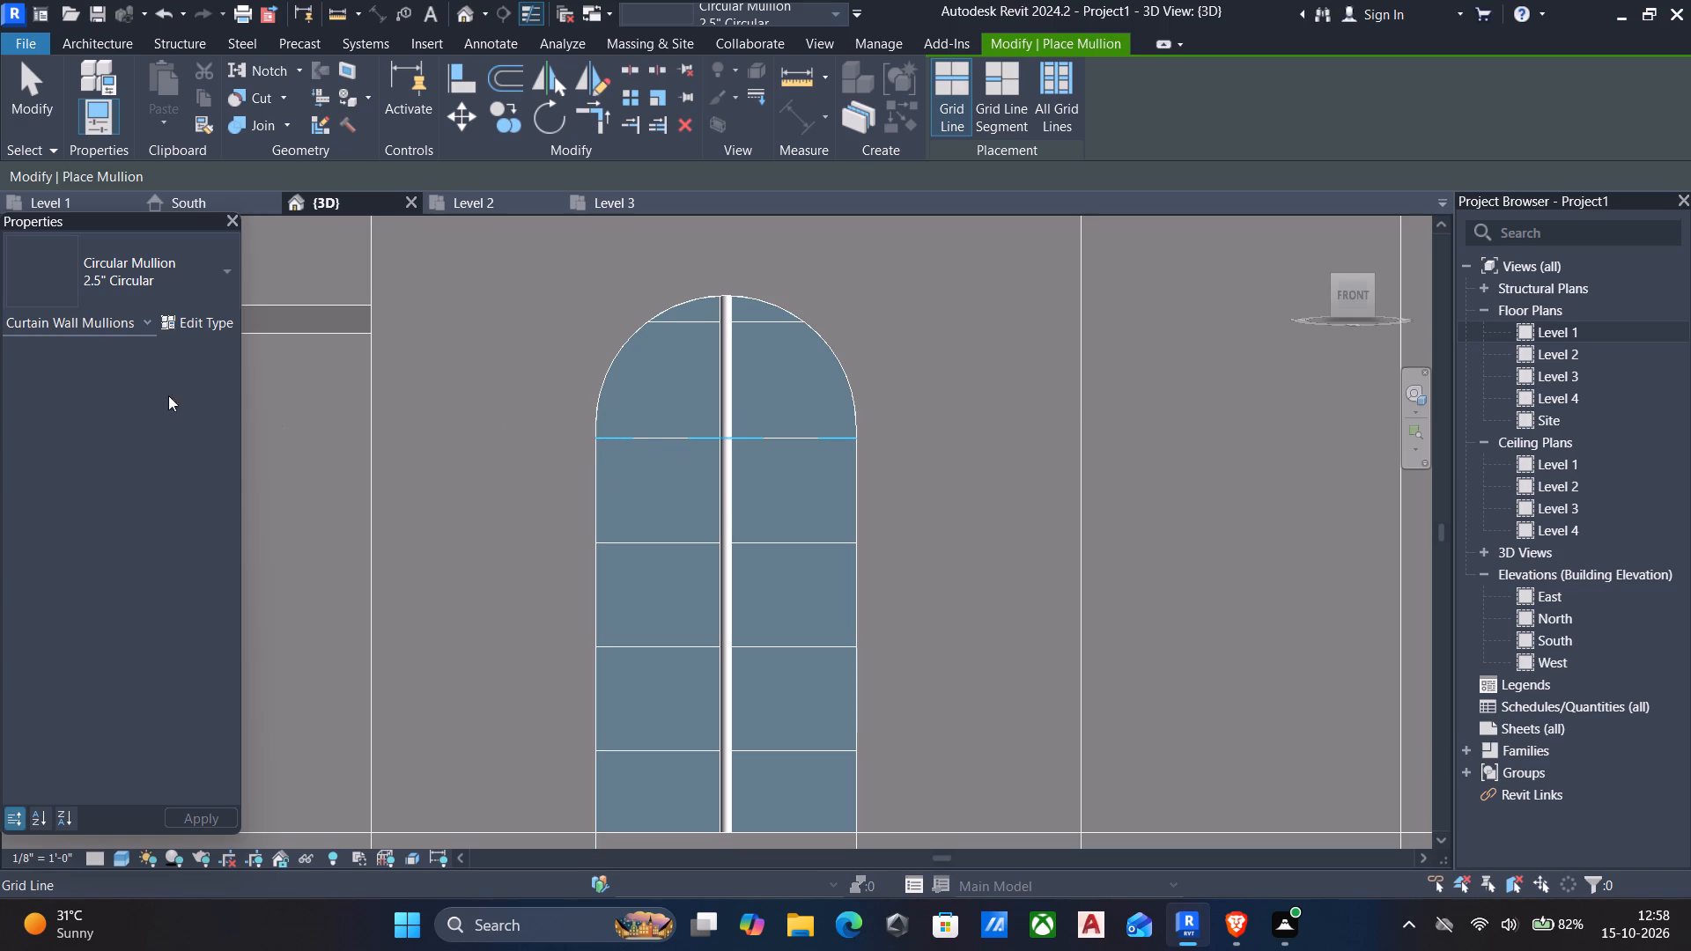
Look through the available mullion types and the project's family categories for the mullion family.
{"action": "left_click", "coordinate": [145, 285]}
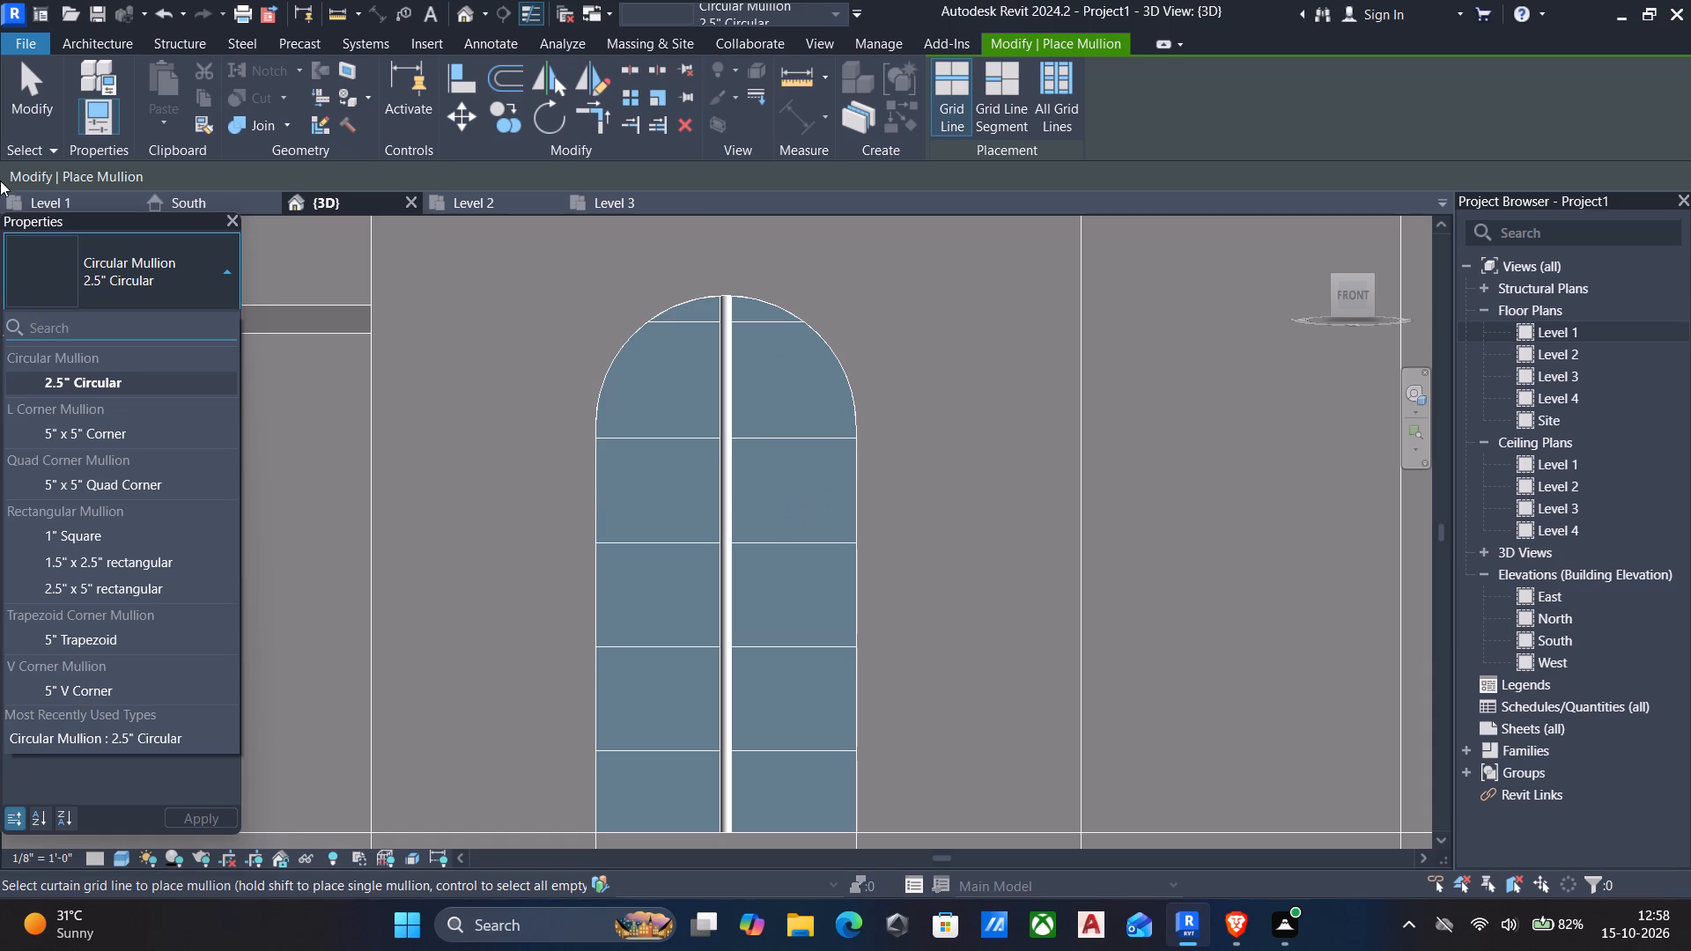
{"action": "left_click", "coordinate": [223, 284]}
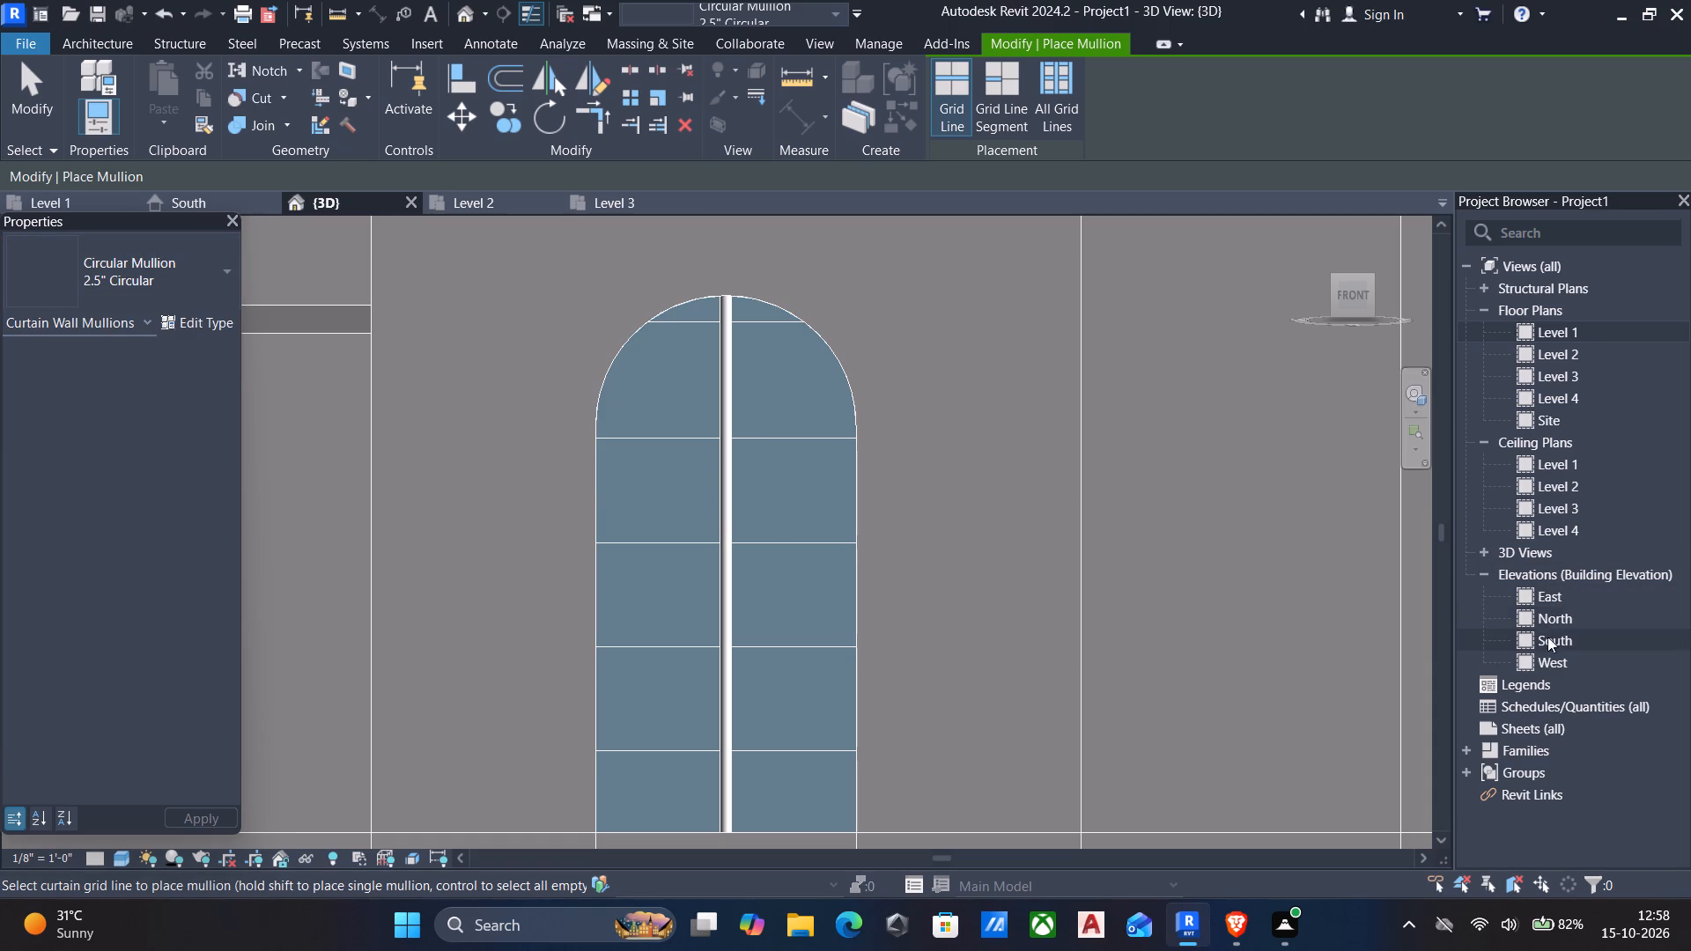
{"action": "left_click", "coordinate": [1464, 746]}
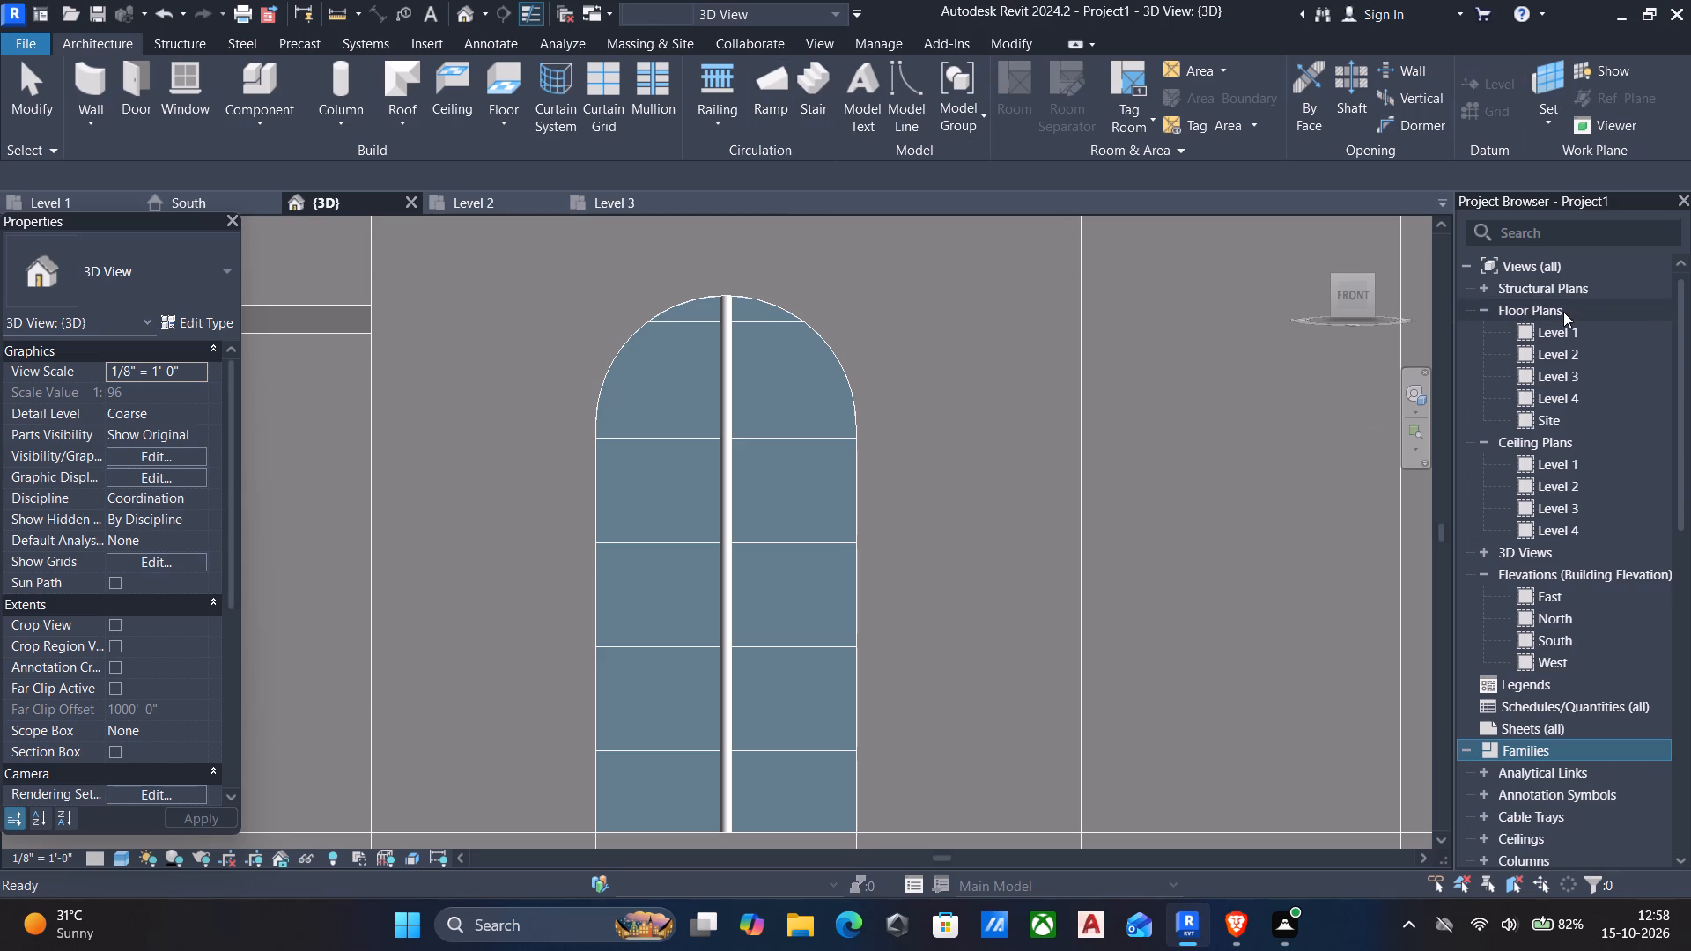
{"action": "scroll", "coordinate": [1547, 594], "scroll_direction": "down", "scroll_amount": 4}
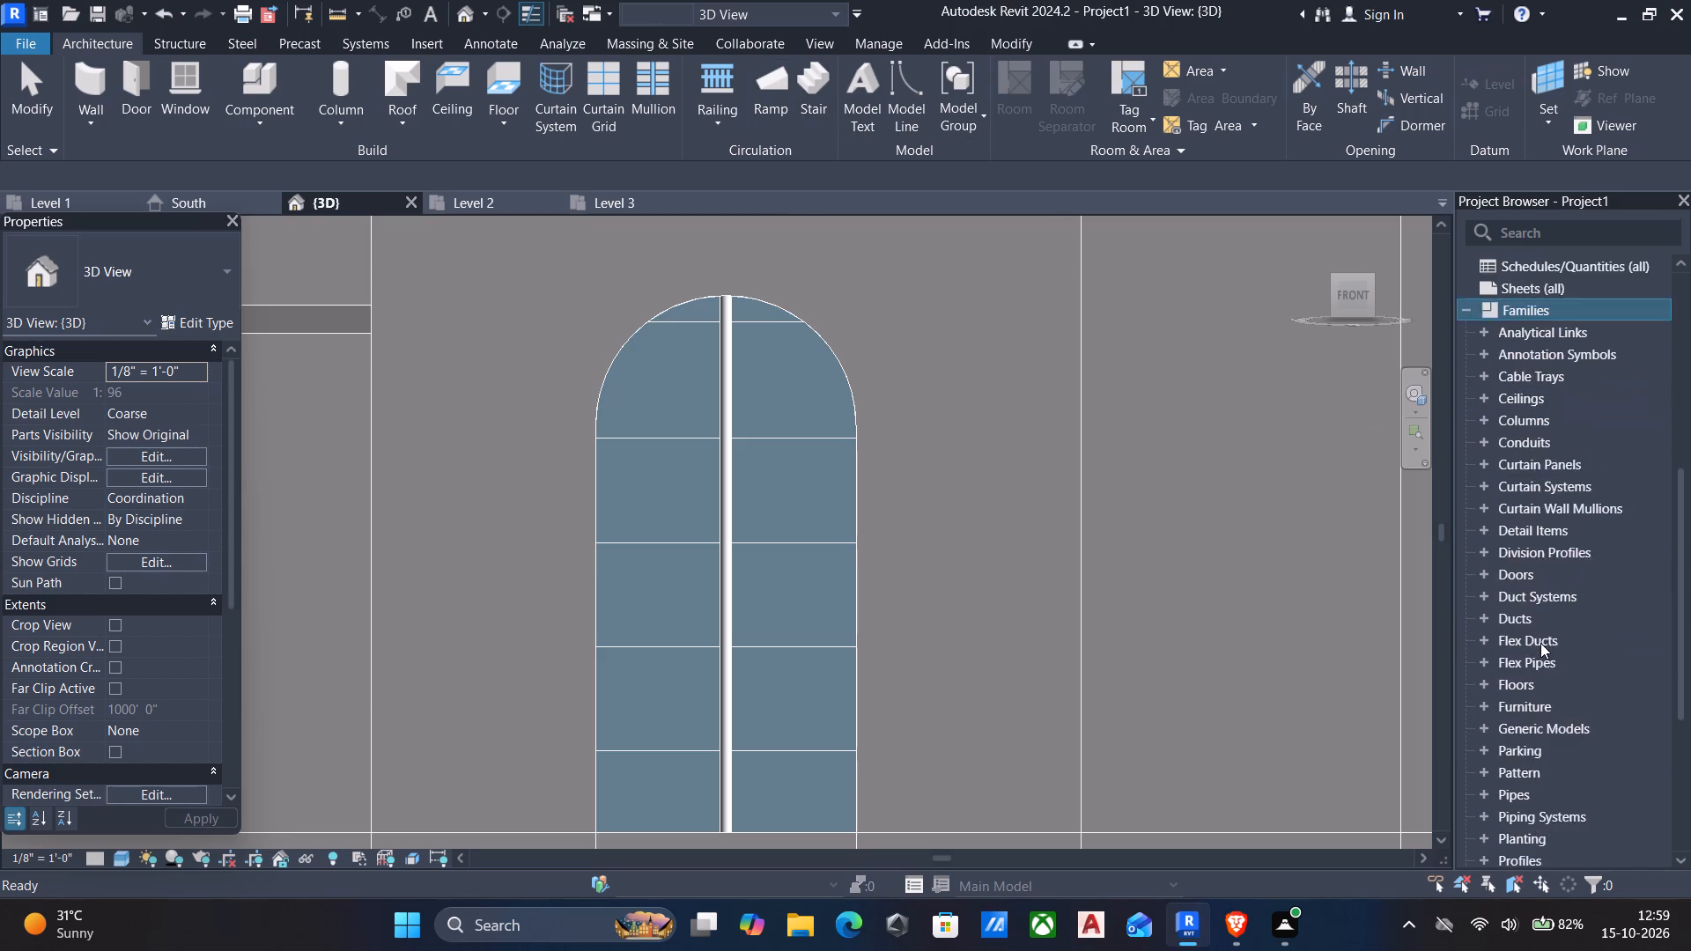
{"action": "scroll", "coordinate": [1540, 643], "scroll_direction": "down", "scroll_amount": 1}
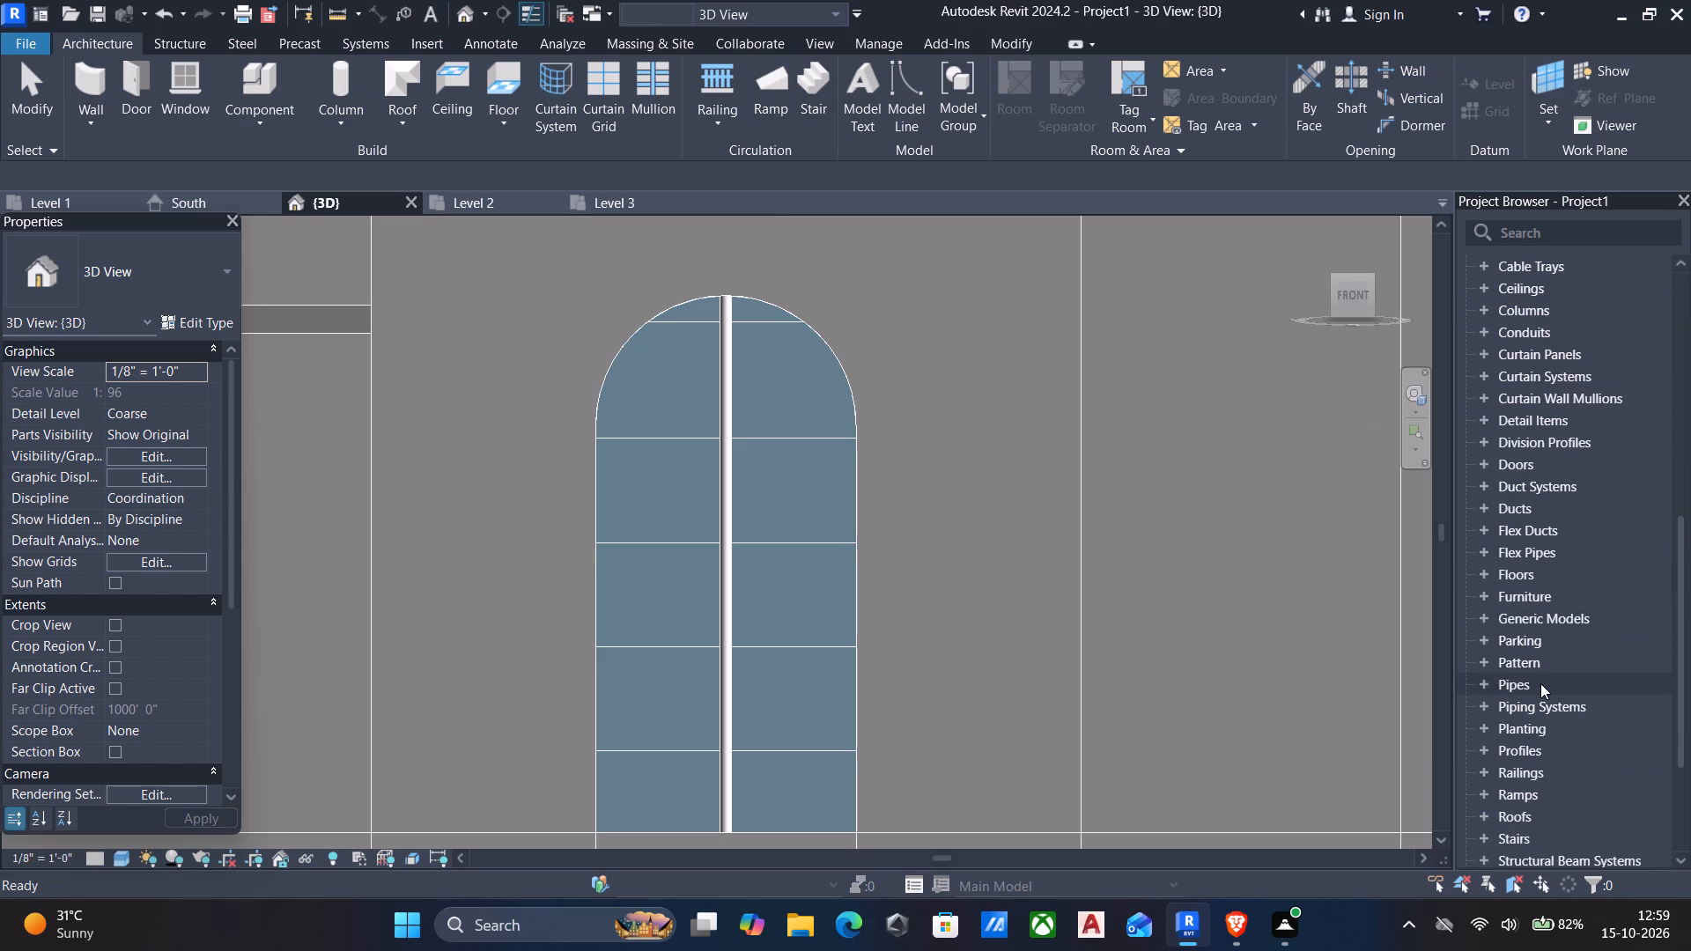
{"action": "scroll", "coordinate": [1540, 684], "scroll_direction": "down", "scroll_amount": 2}
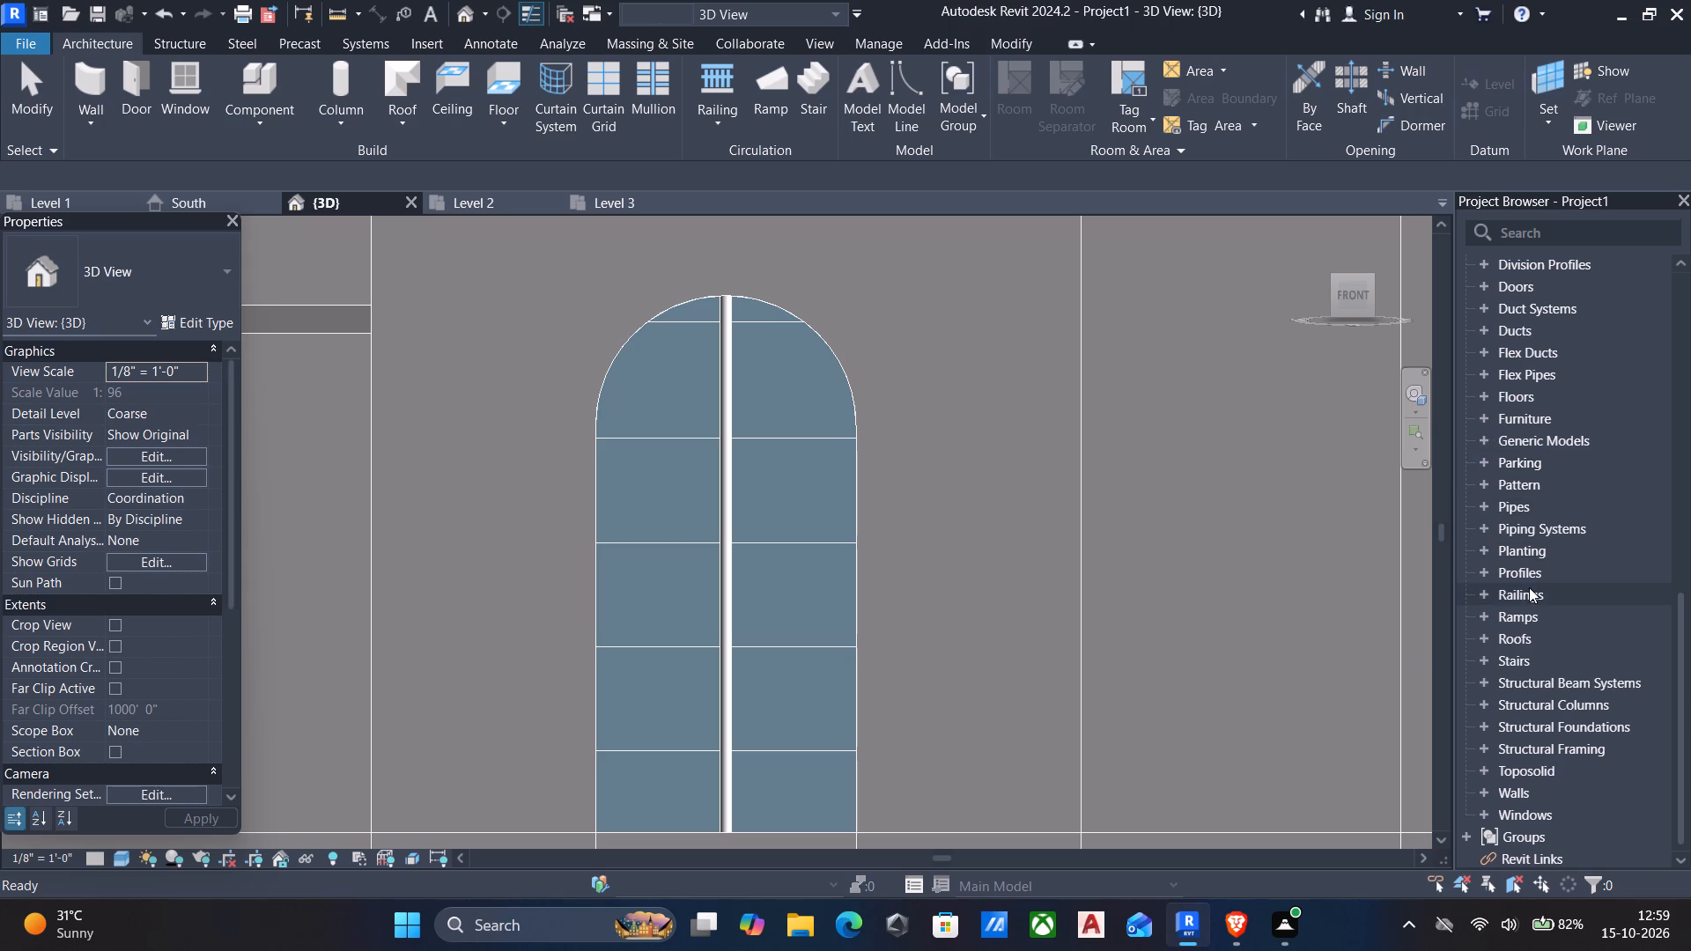
{"action": "left_click", "coordinate": [1480, 599]}
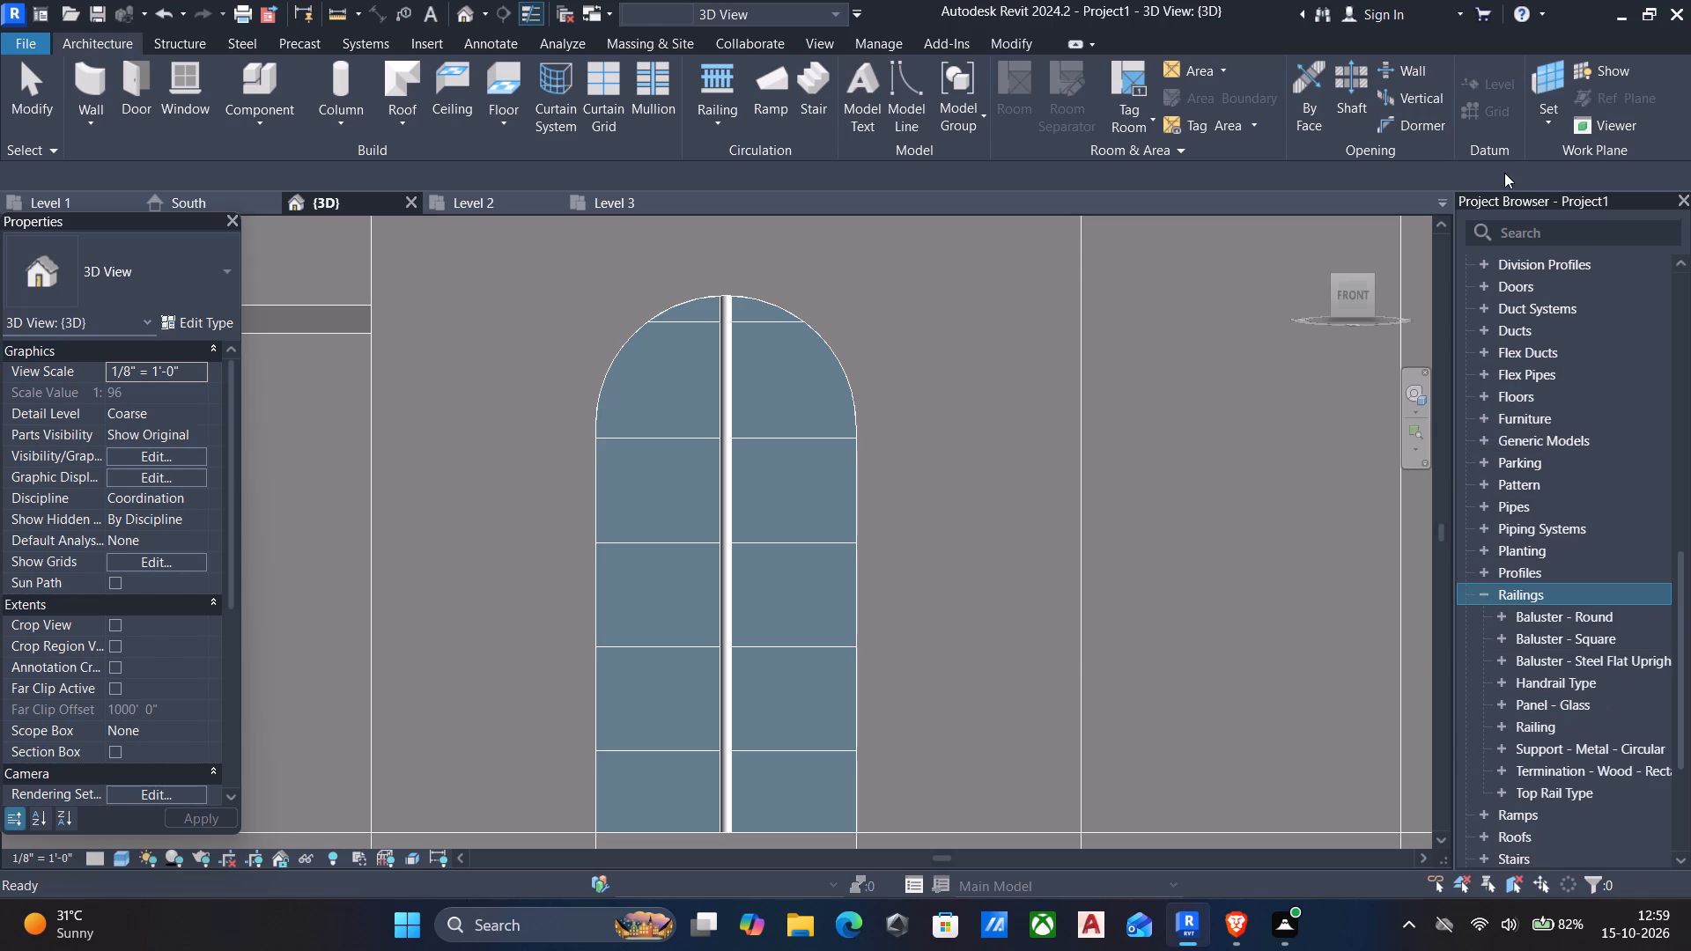
Search the project's families for "mul" and try to open the Circular Mullion family.
{"action": "left_click", "coordinate": [1517, 224]}
{"action": "key", "text": "m"}
{"action": "key", "text": "u"}
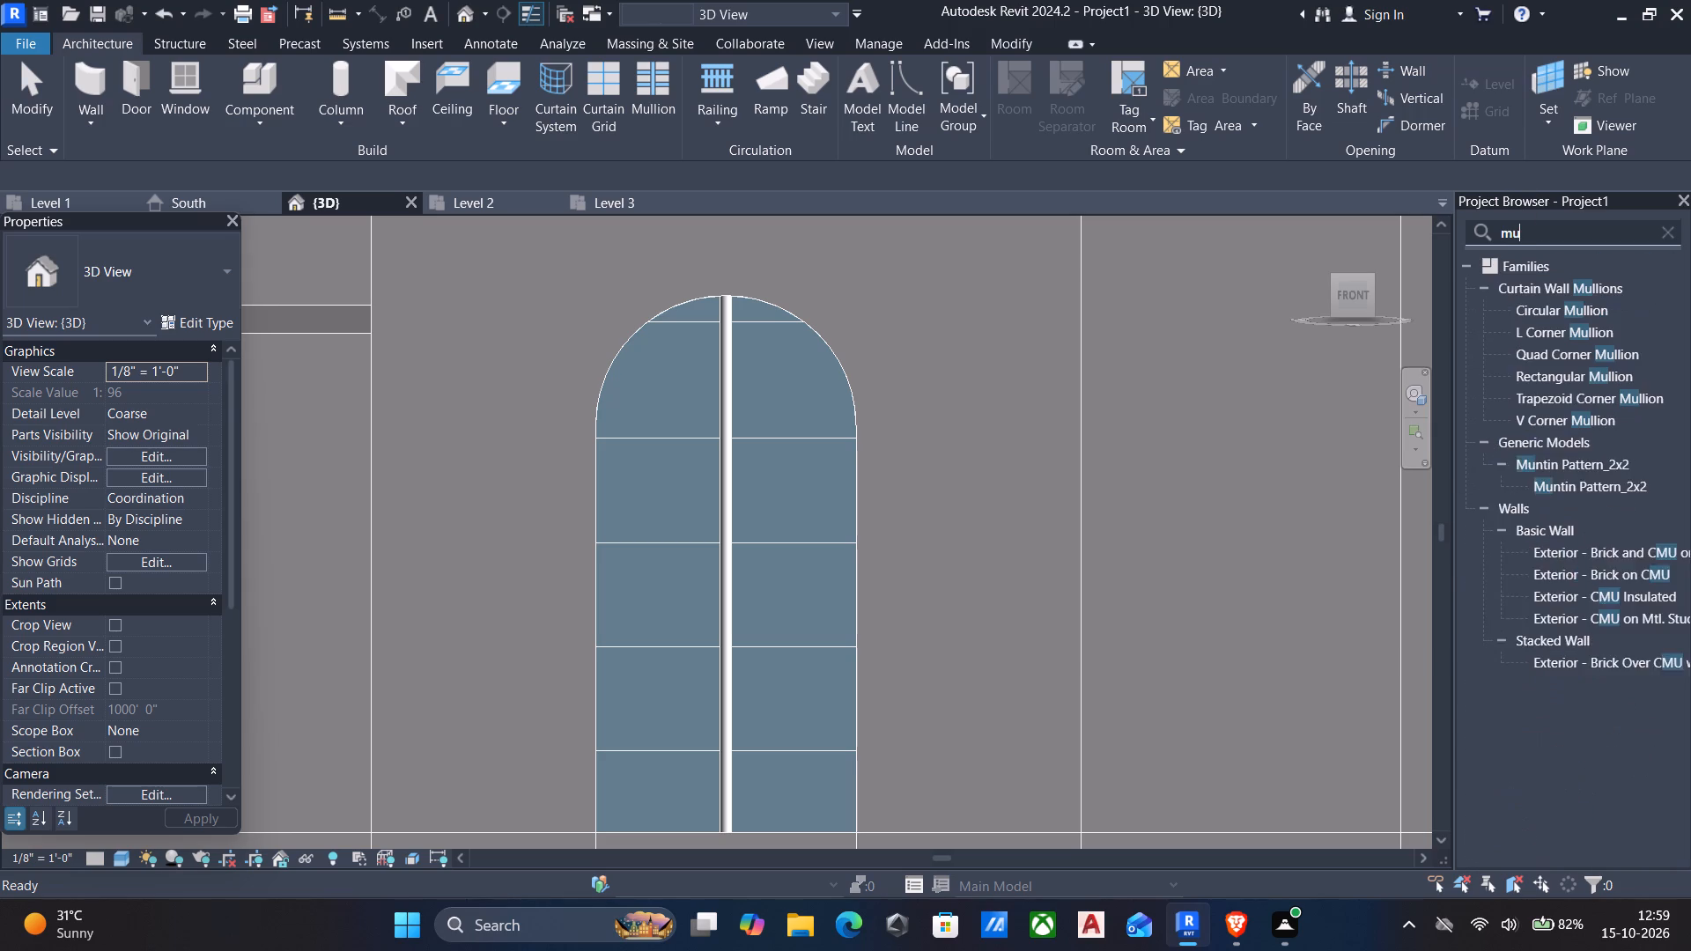
{"action": "key", "text": "l"}
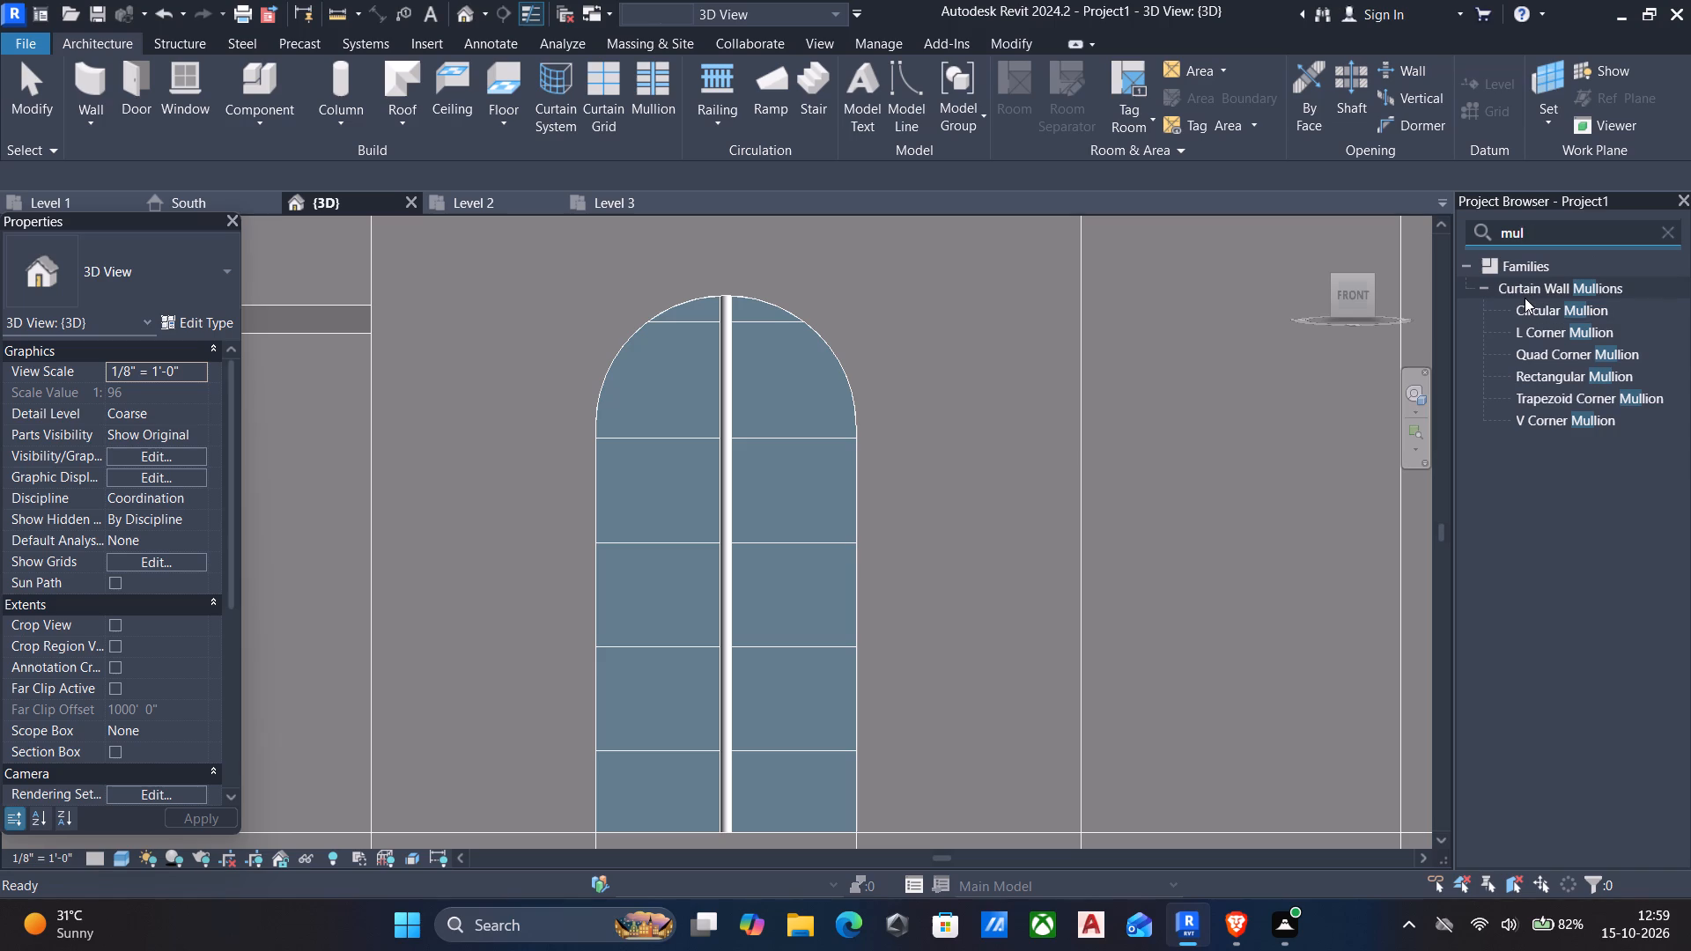
{"action": "triple_click", "coordinate": [1558, 307]}
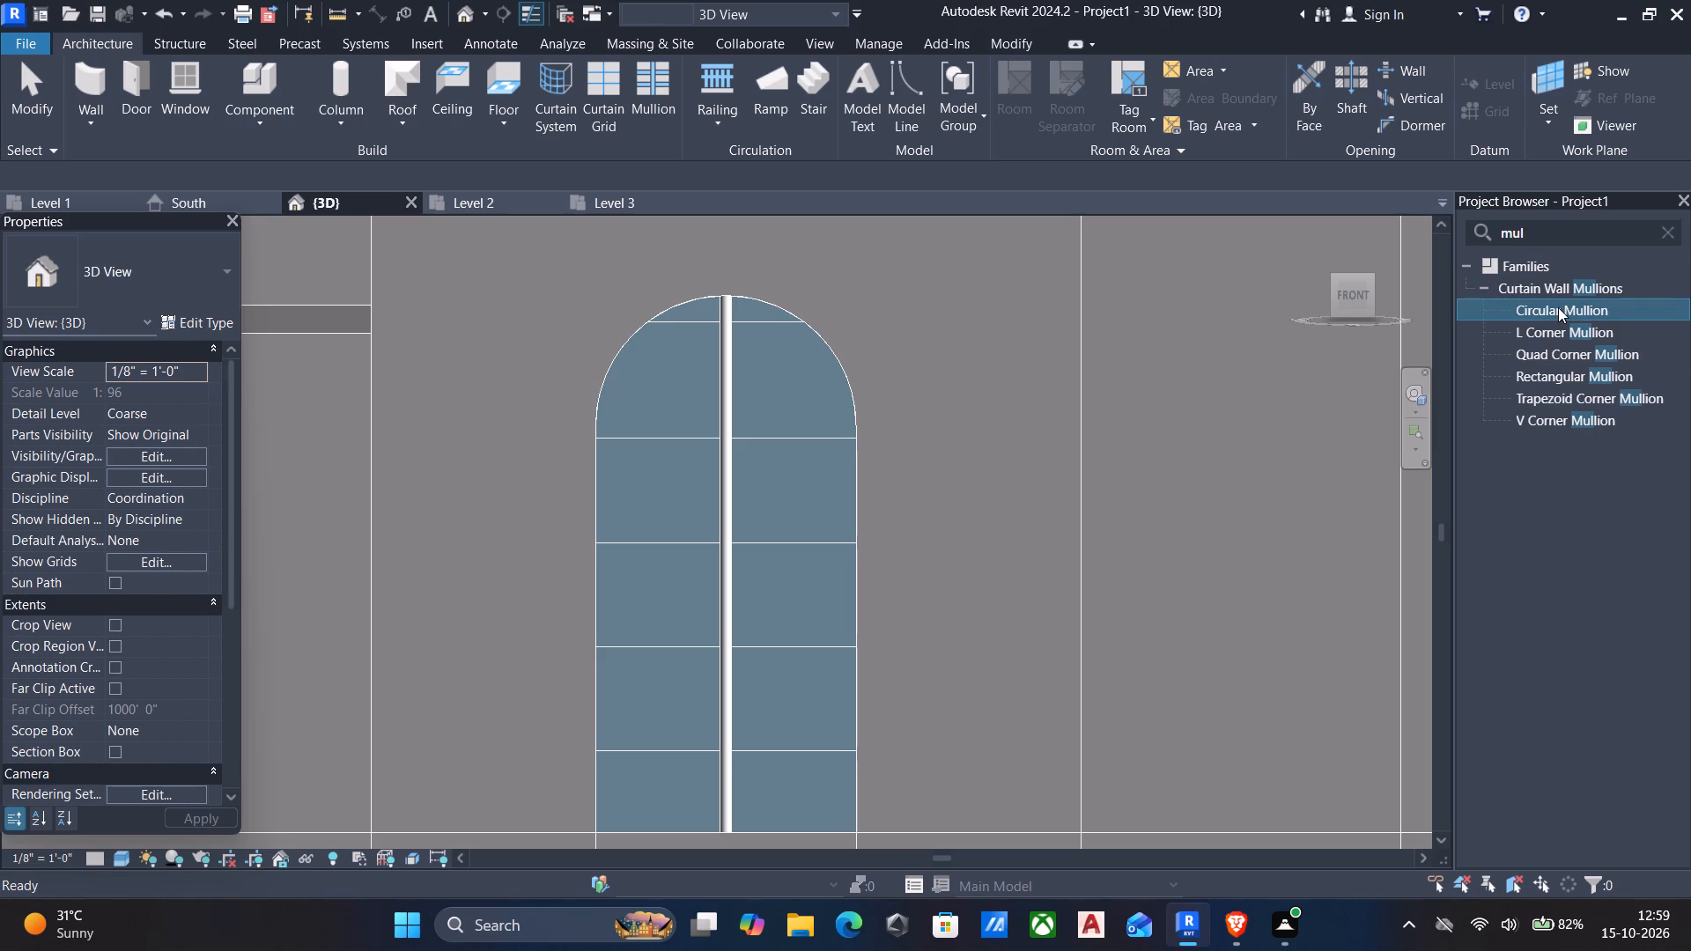
{"action": "double_click", "coordinate": [1522, 310]}
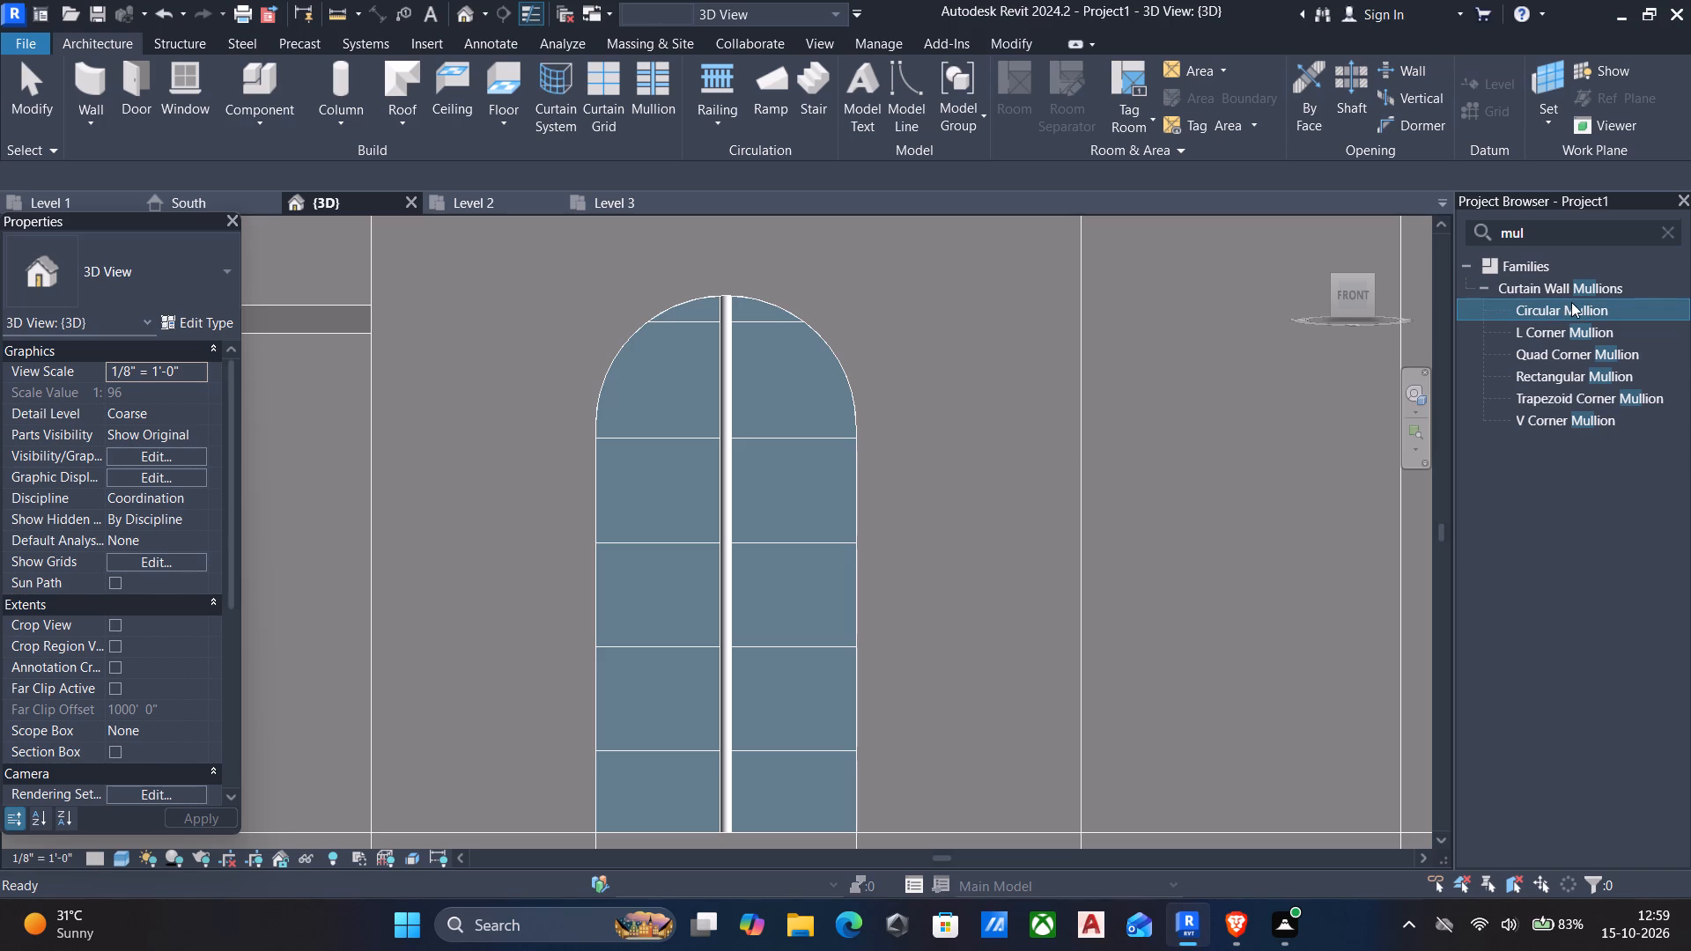
{"action": "double_click", "coordinate": [1571, 302]}
{"action": "triple_click", "coordinate": [1564, 306]}
{"action": "double_click", "coordinate": [1564, 306]}
{"action": "triple_click", "coordinate": [1630, 306]}
{"action": "triple_click", "coordinate": [1633, 306]}
{"action": "double_click", "coordinate": [1597, 306]}
{"action": "left_click", "coordinate": [1662, 232]}
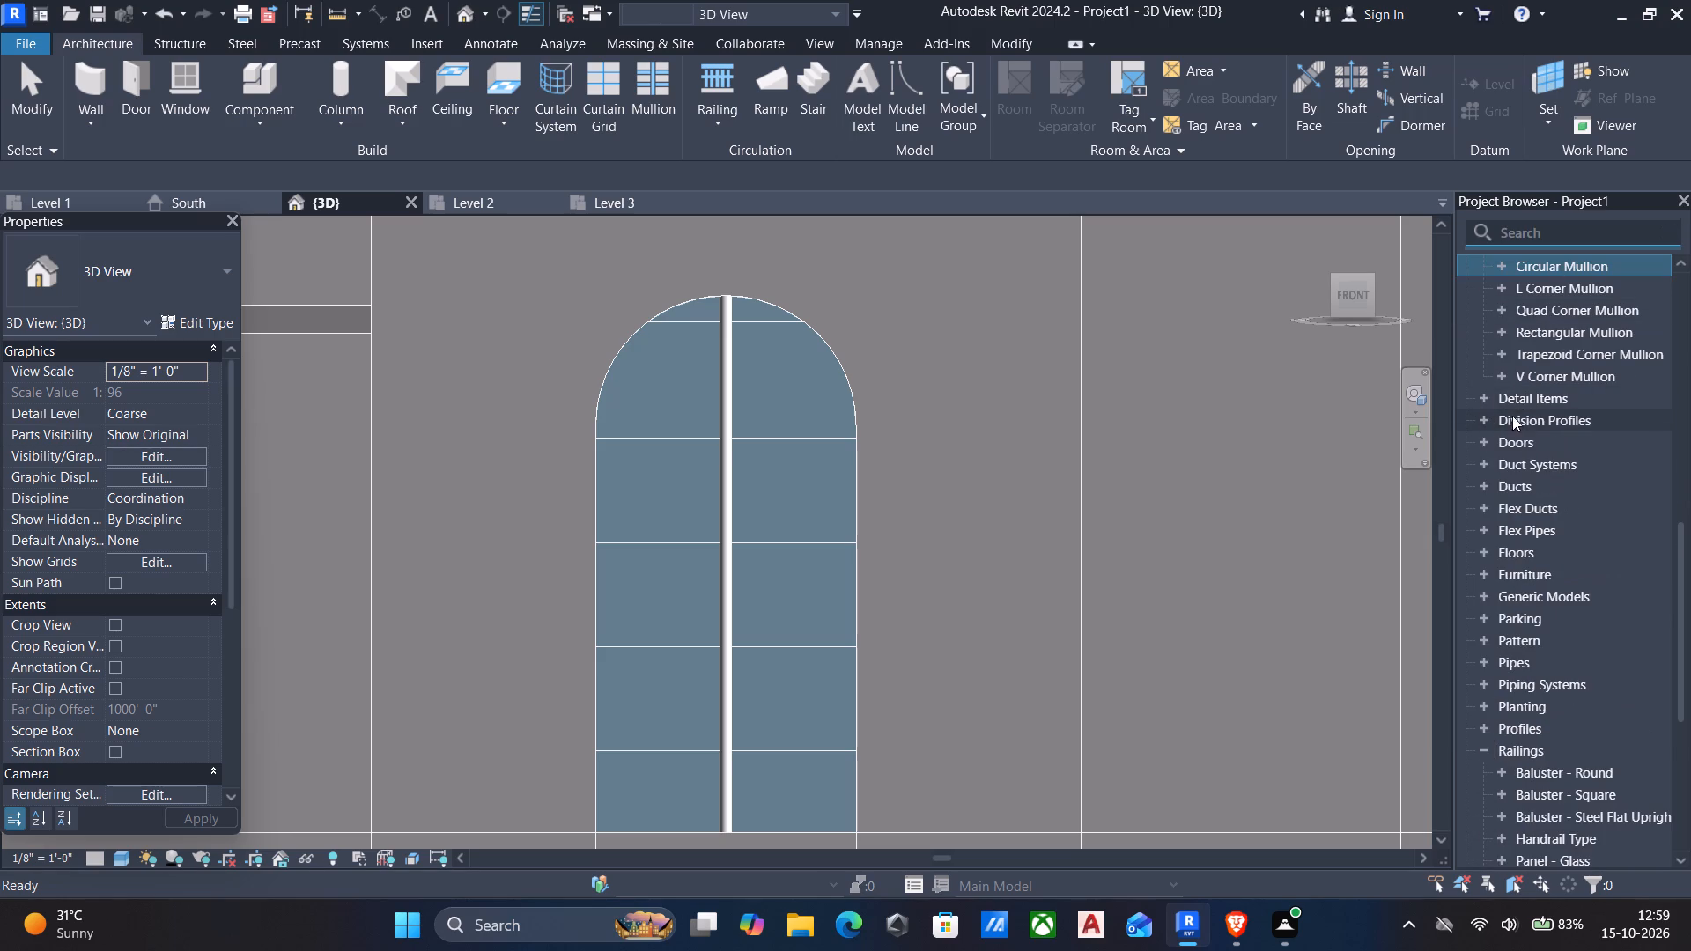
Examine the type parameters of the 2.5" Circular type in the Circular Mullion family, without changing them.
{"action": "scroll", "coordinate": [1560, 398], "scroll_direction": "up", "scroll_amount": 3}
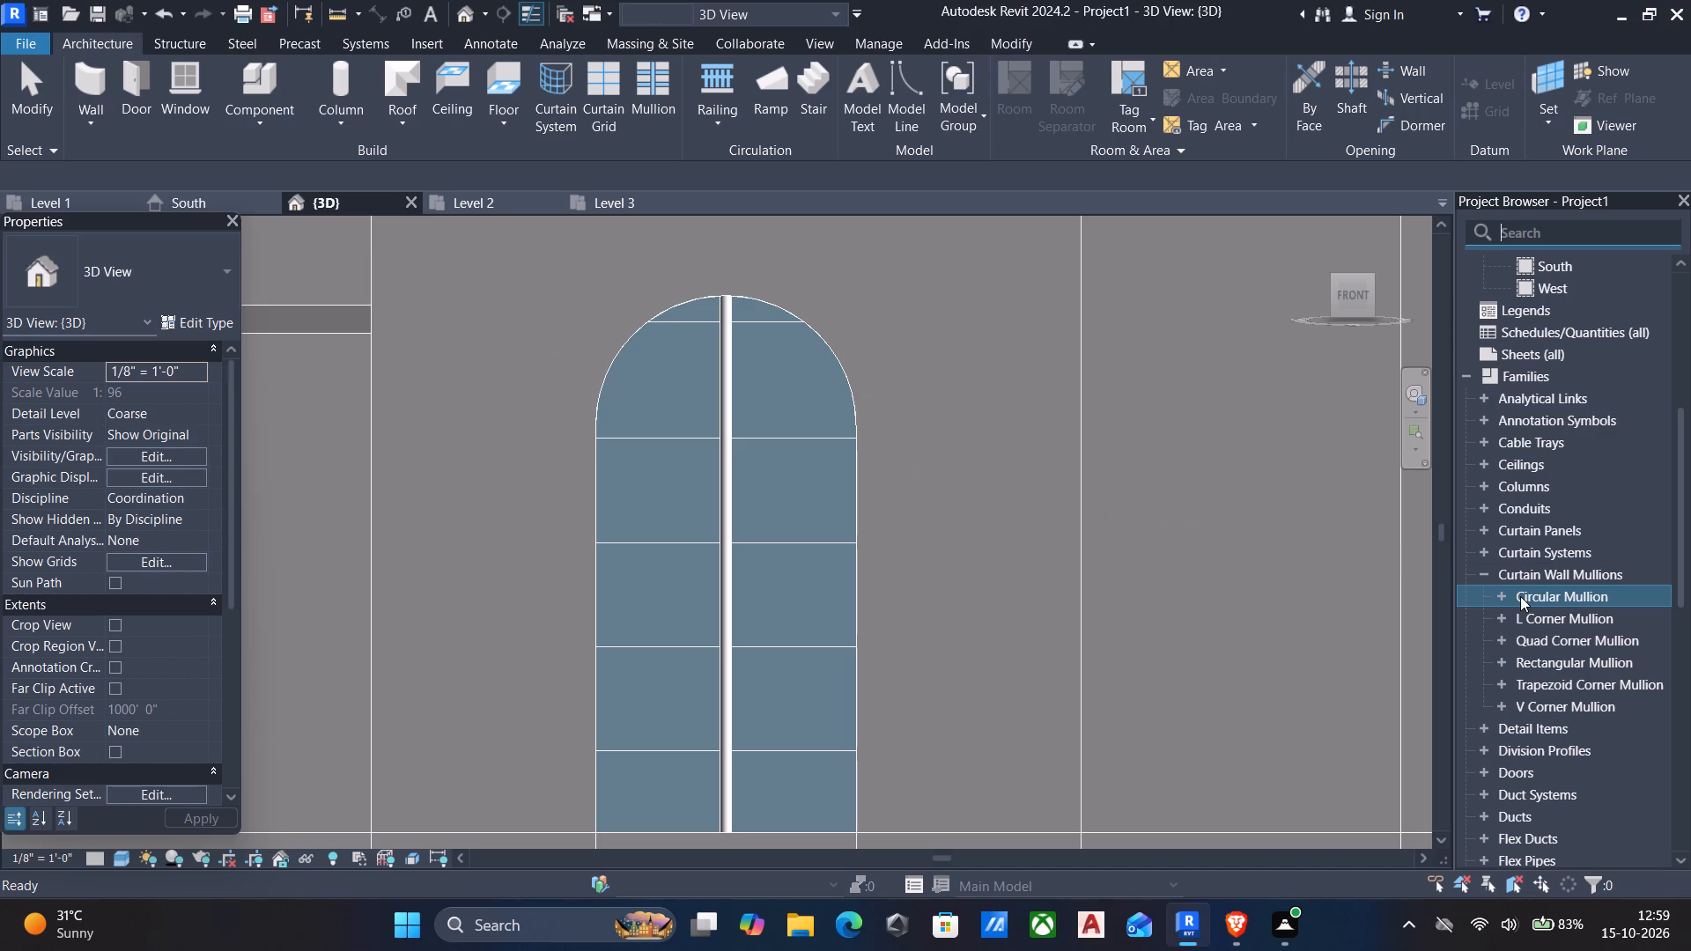
{"action": "left_click", "coordinate": [1488, 569]}
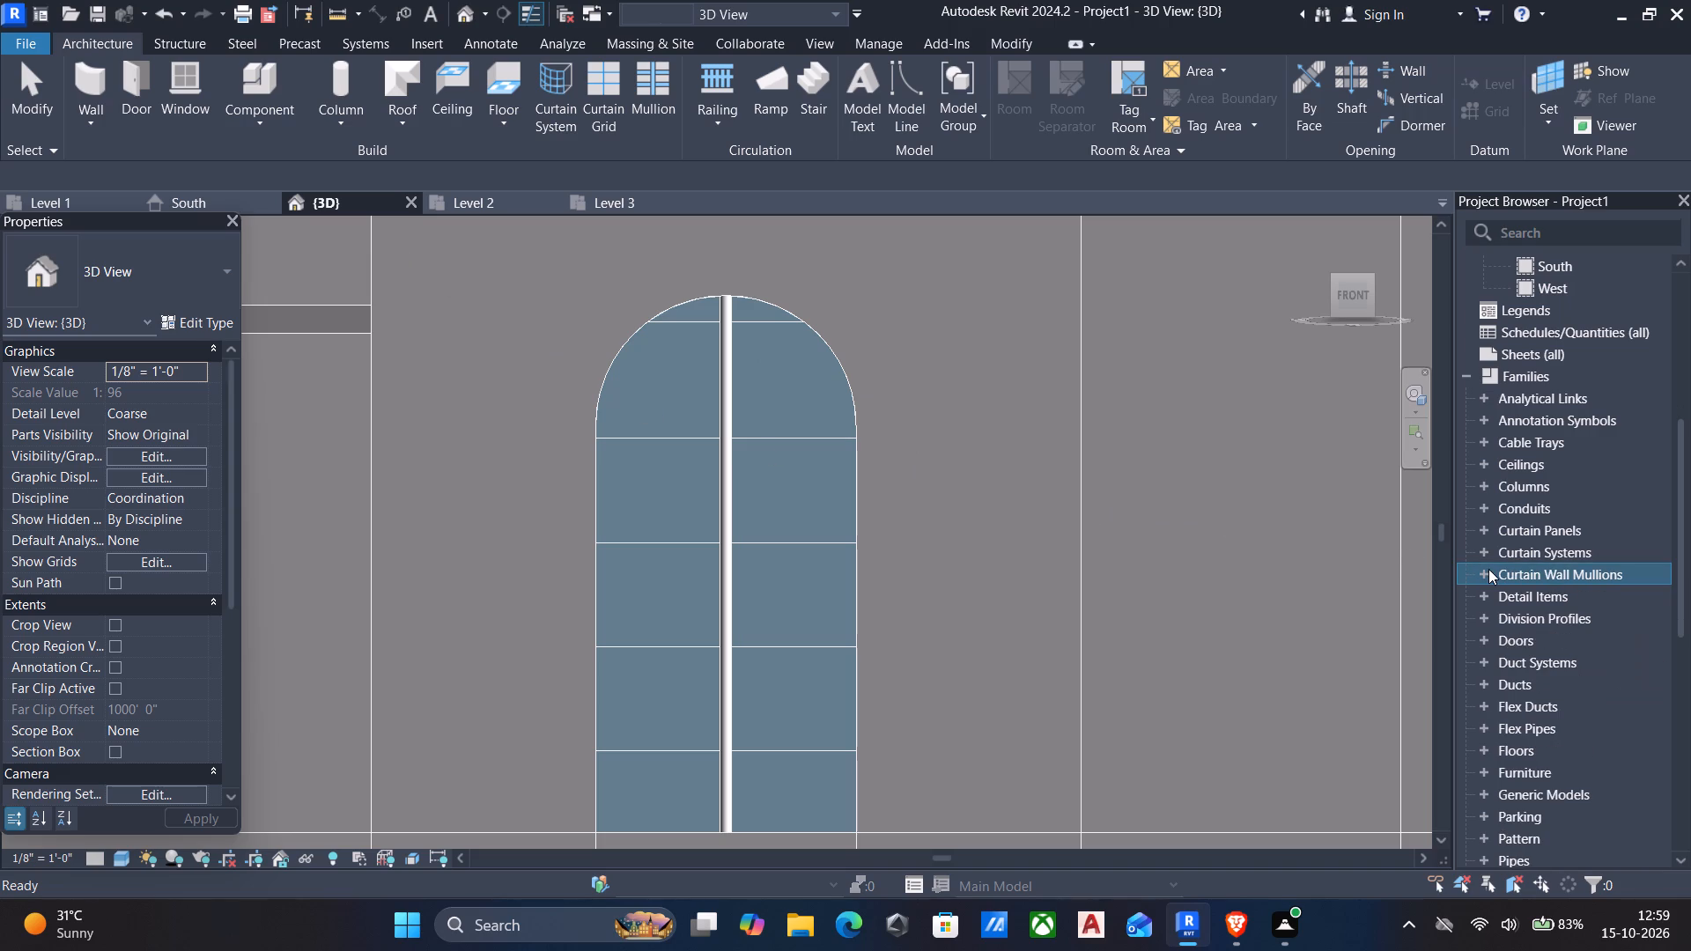
{"action": "left_click", "coordinate": [1488, 569]}
{"action": "left_click", "coordinate": [1572, 594]}
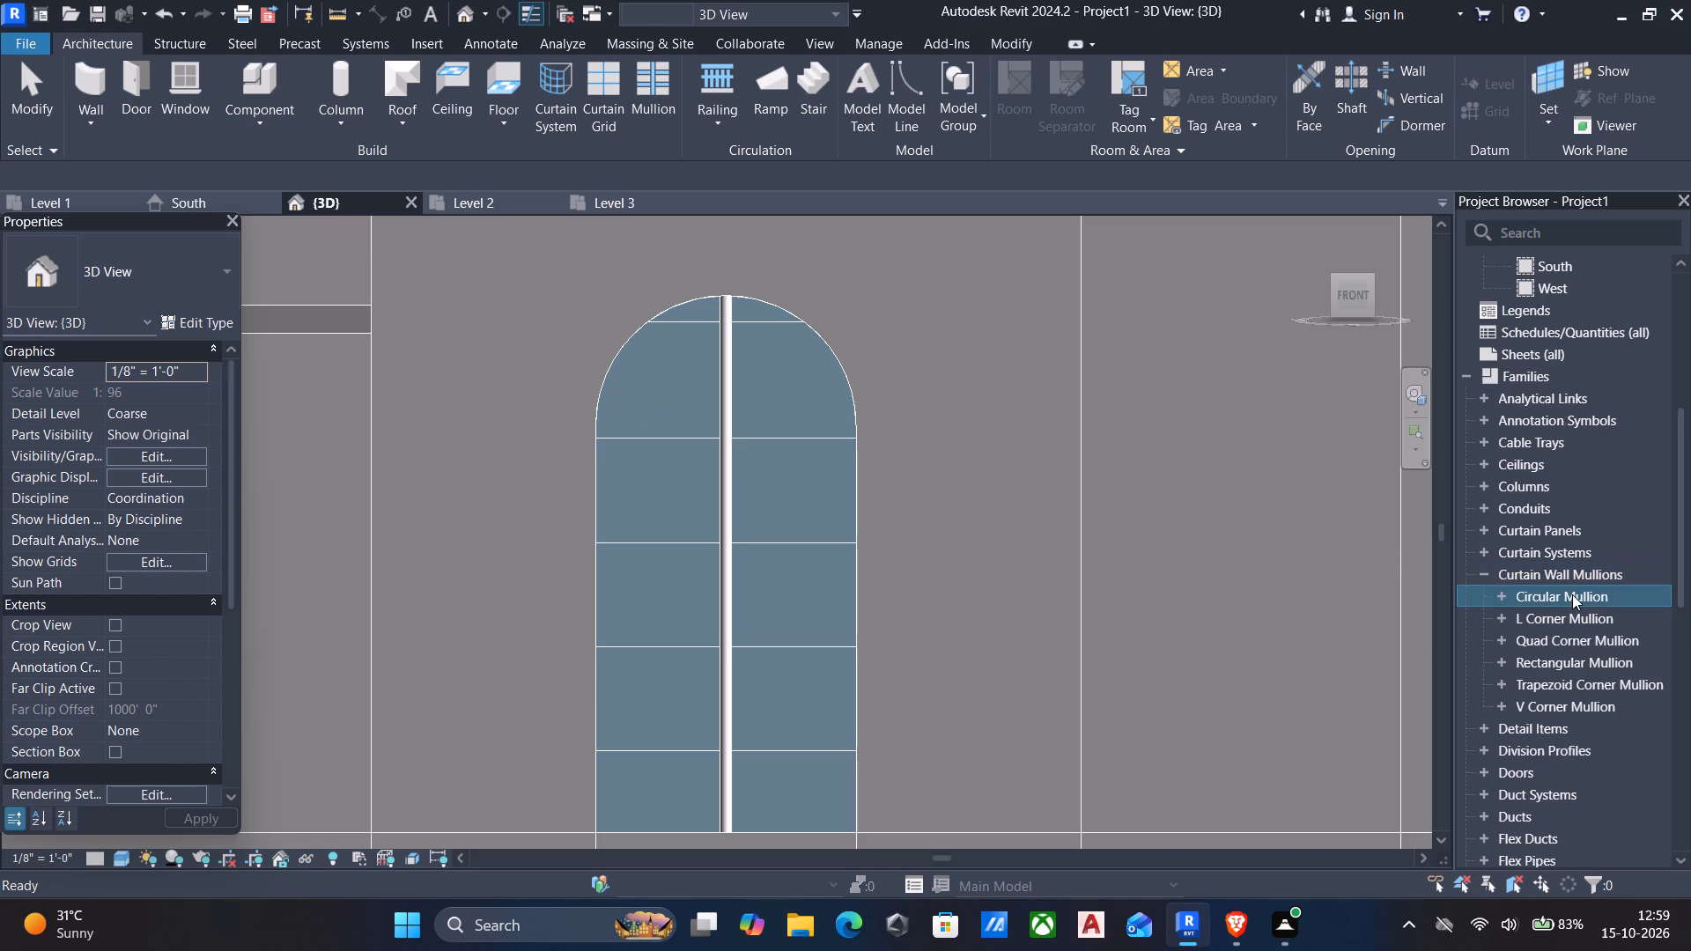
{"action": "double_click", "coordinate": [1572, 594]}
{"action": "double_click", "coordinate": [1563, 612]}
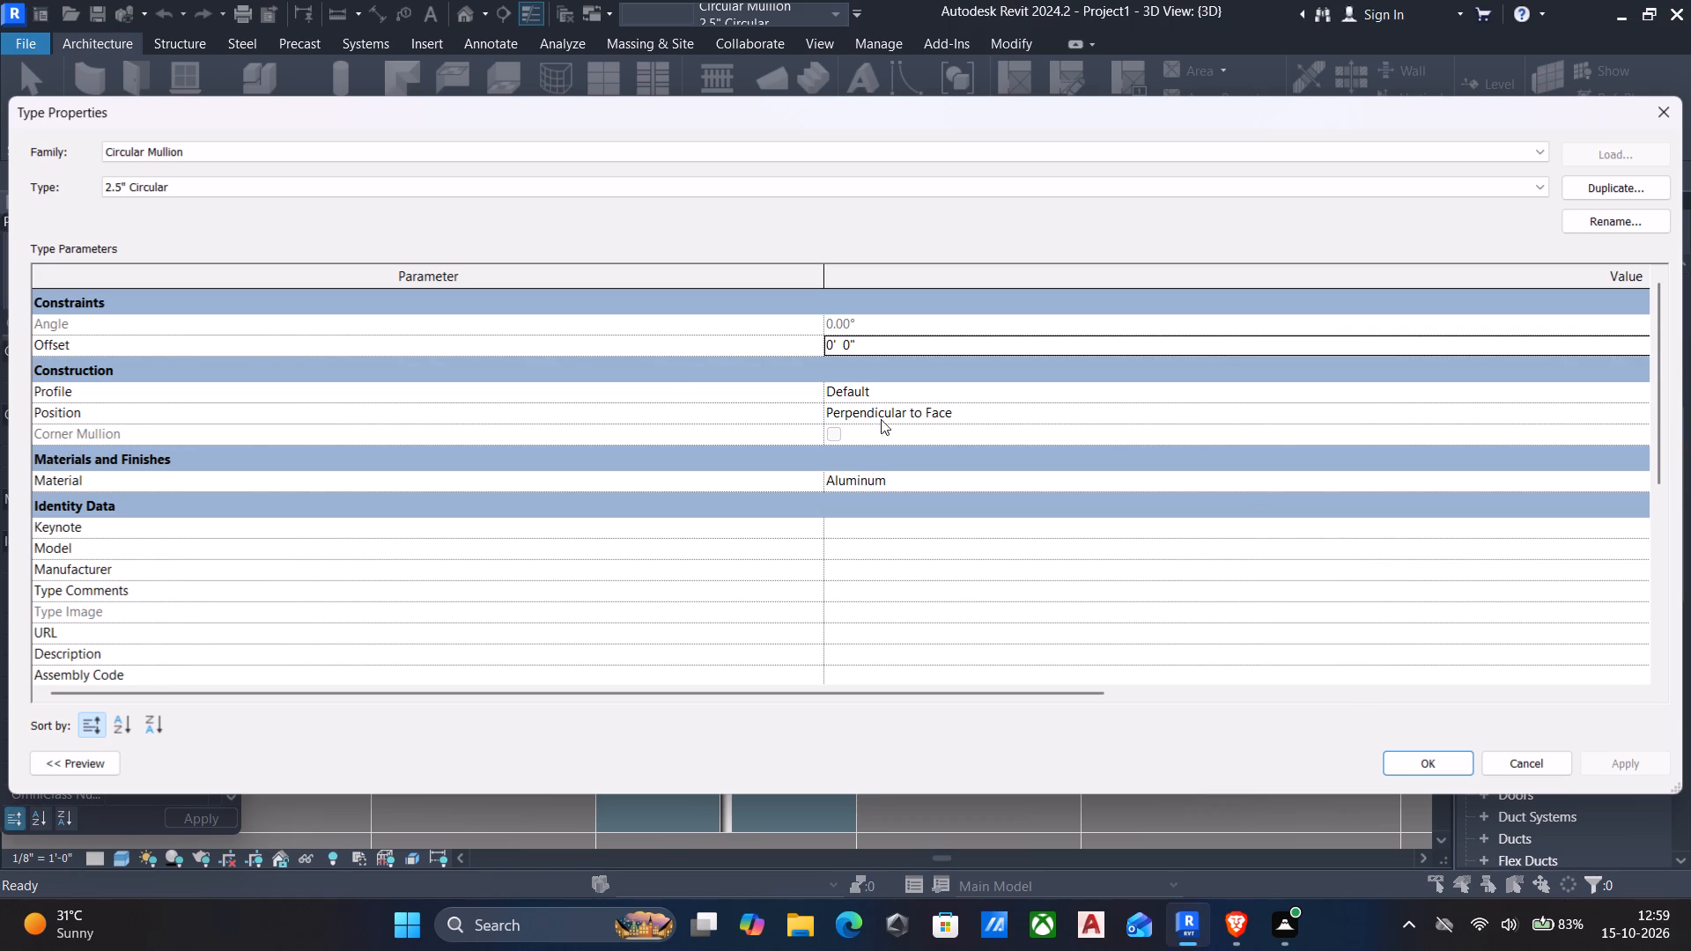
{"action": "scroll", "coordinate": [859, 493], "scroll_direction": "down", "scroll_amount": 10}
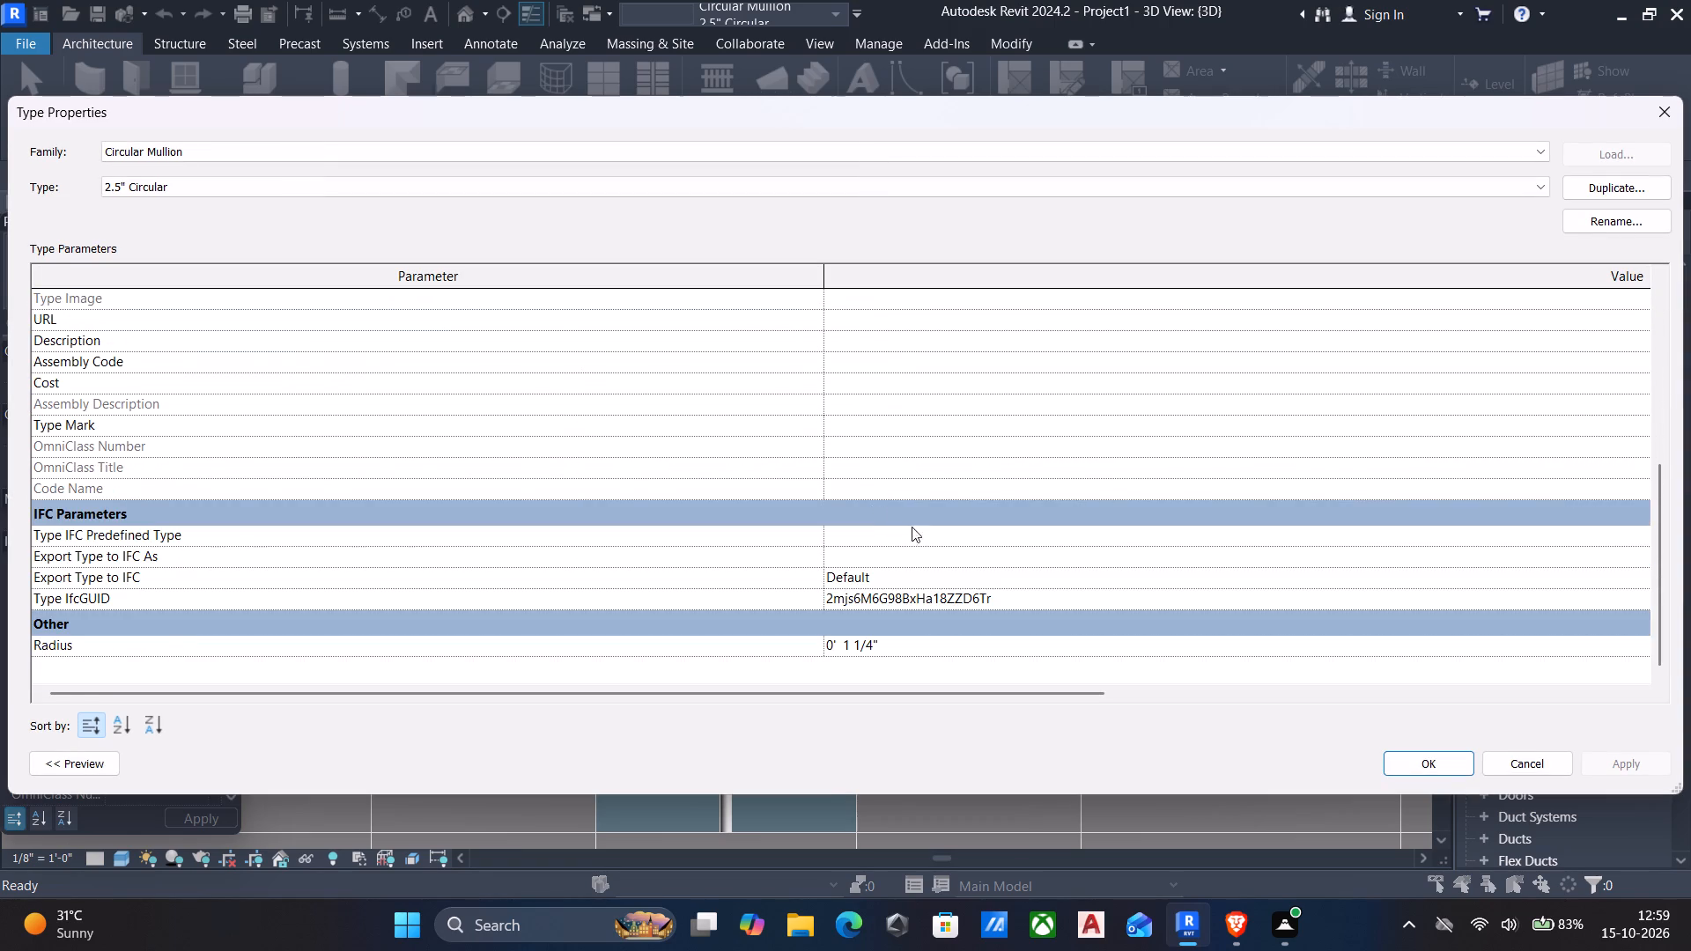
{"action": "scroll", "coordinate": [913, 527], "scroll_direction": "up", "scroll_amount": 9}
{"action": "scroll", "coordinate": [1012, 520], "scroll_direction": "up", "scroll_amount": 4}
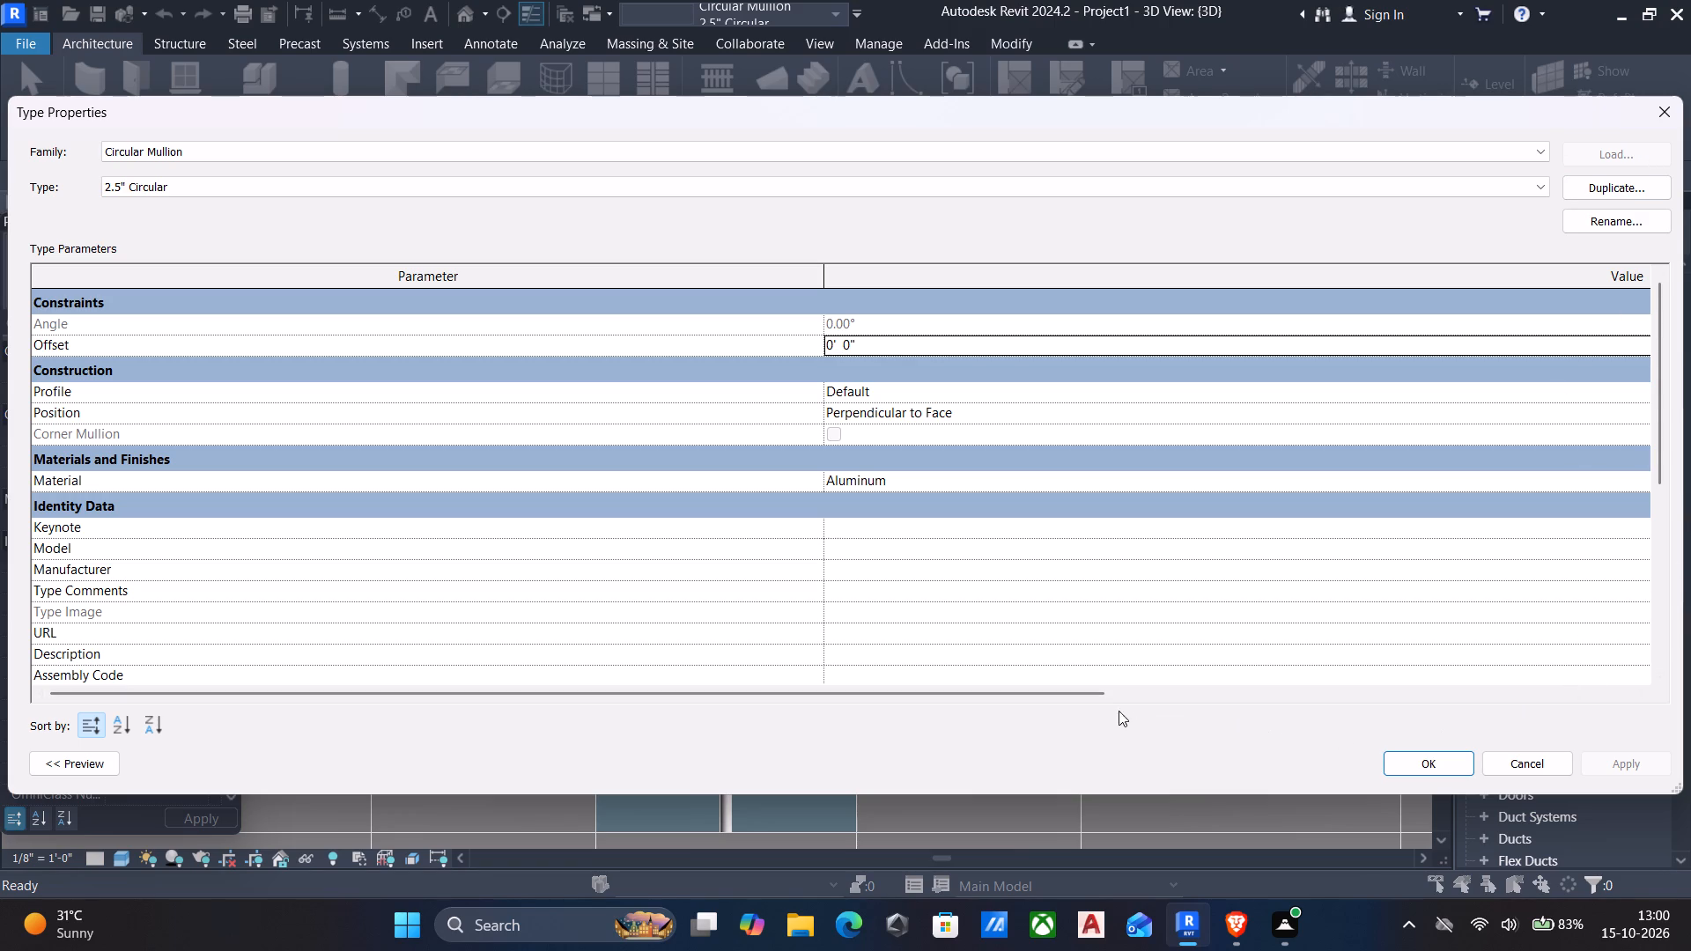
{"action": "left_click_drag", "start_coordinate": [1085, 693], "coordinate": [1690, 680]}
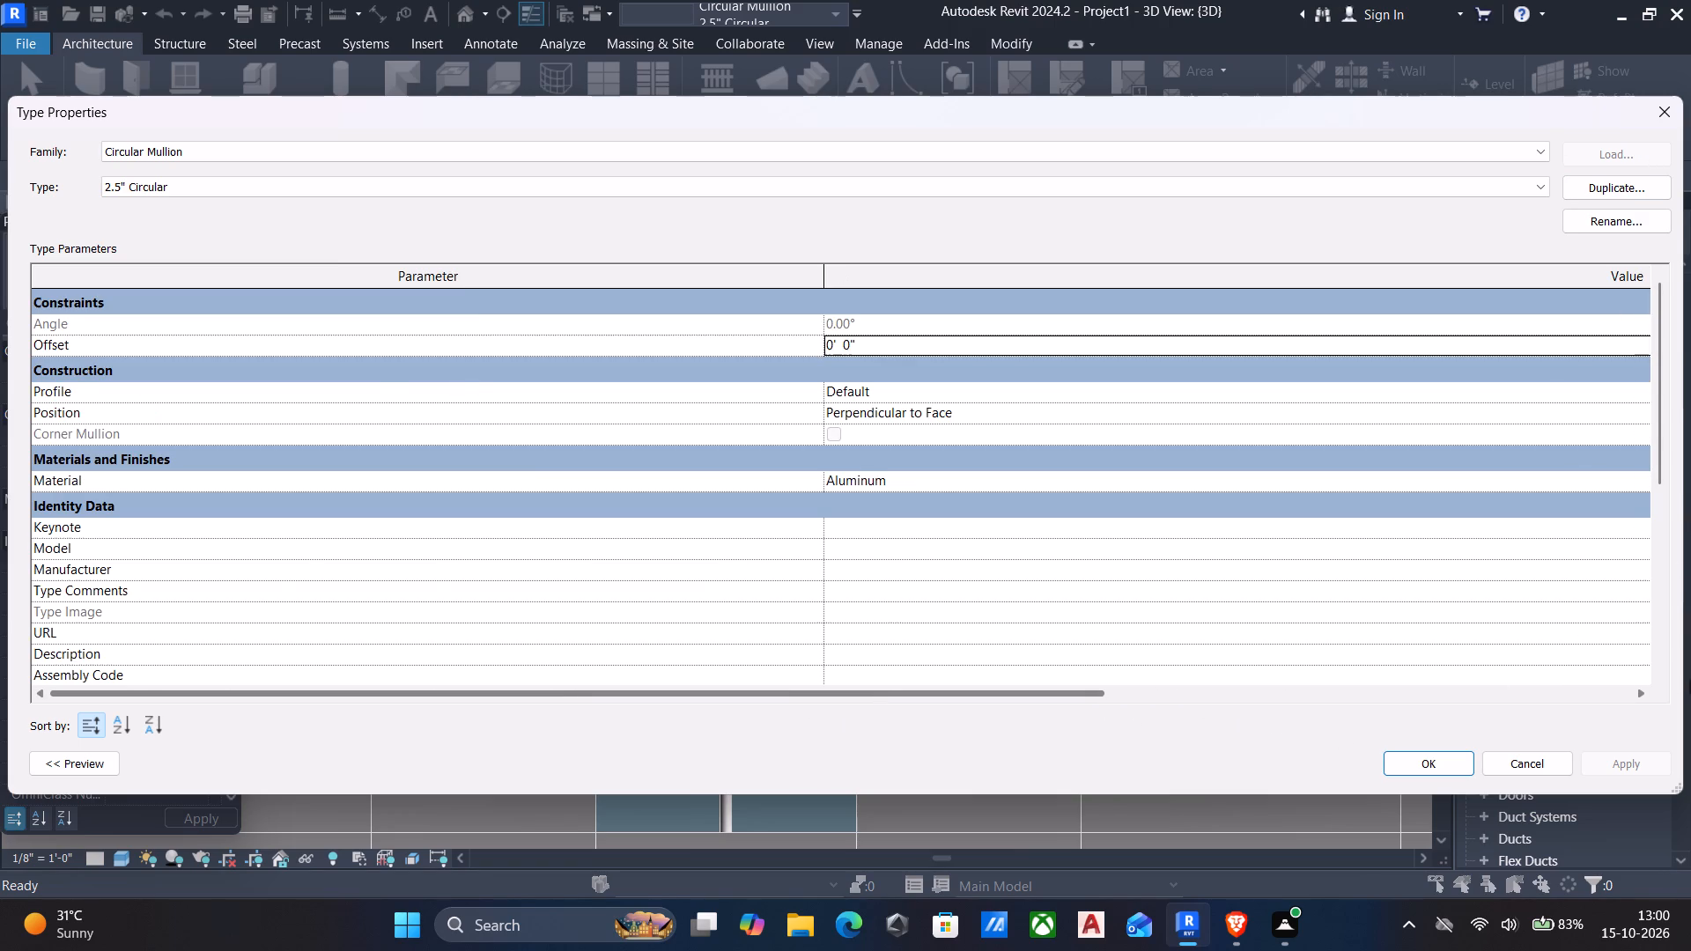
{"action": "left_click_drag", "start_coordinate": [1690, 680], "coordinate": [1690, 676]}
{"action": "left_click_drag", "start_coordinate": [1690, 676], "coordinate": [823, 596]}
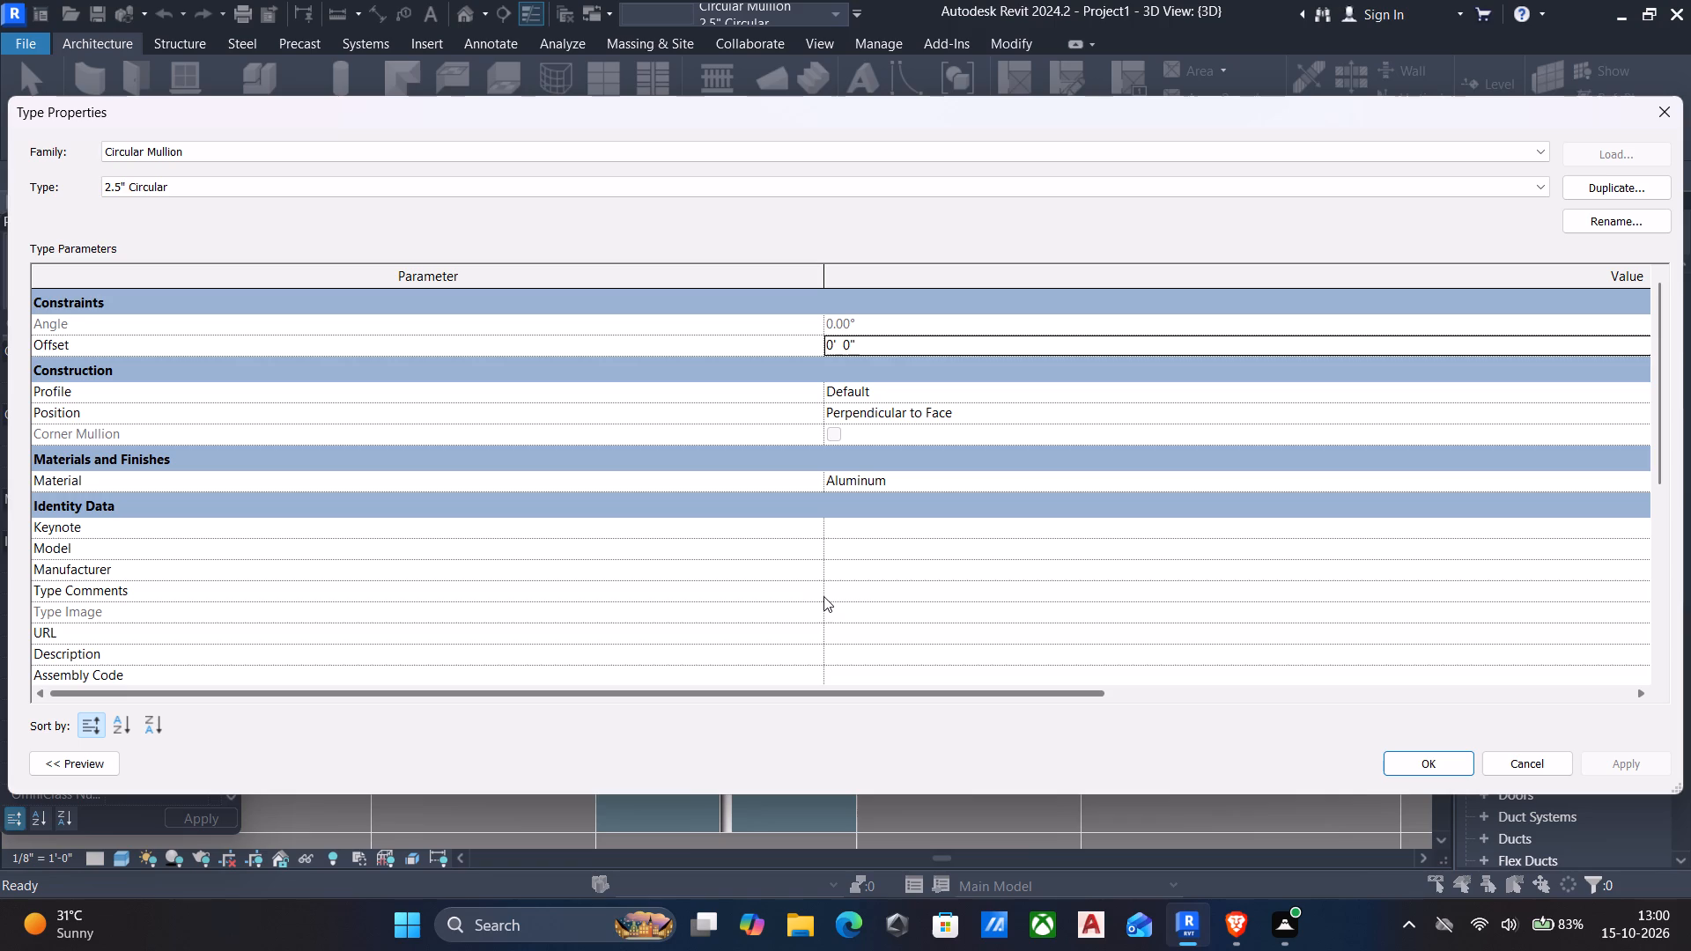
{"action": "left_click_drag", "start_coordinate": [823, 596], "coordinate": [1109, 614]}
{"action": "left_click_drag", "start_coordinate": [1109, 614], "coordinate": [1440, 611]}
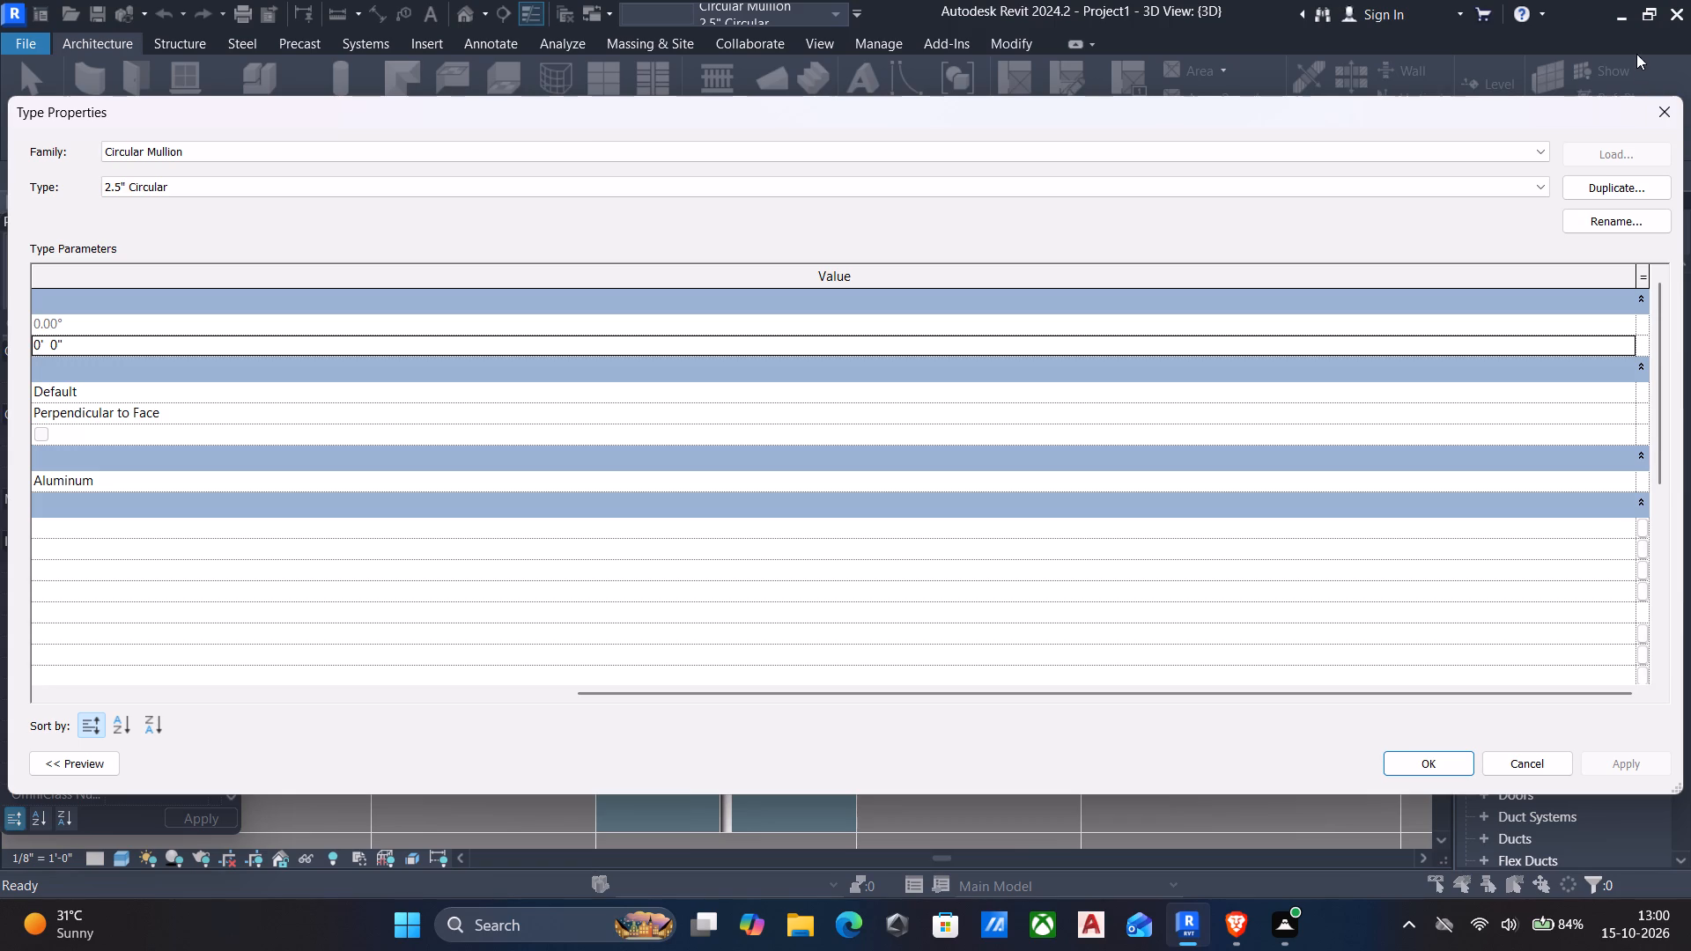
{"action": "left_click", "coordinate": [1658, 103]}
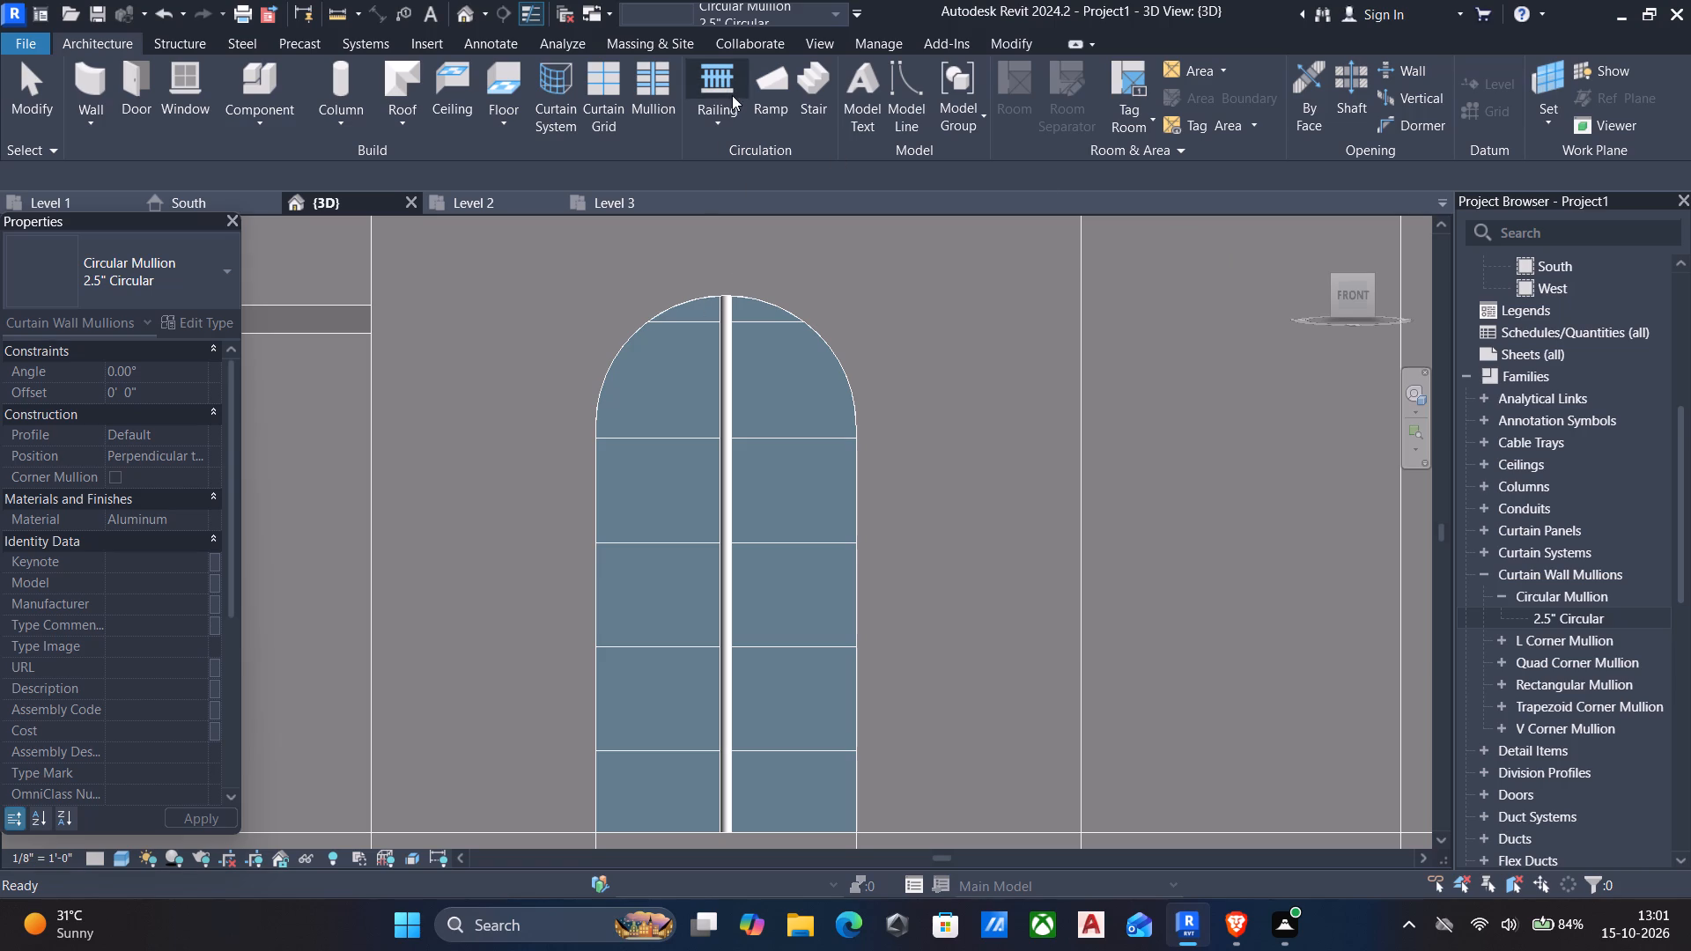
Duplicate the 2.5" Circular mullion type under the name 2.5" Circular 2.
{"action": "left_click", "coordinate": [647, 84]}
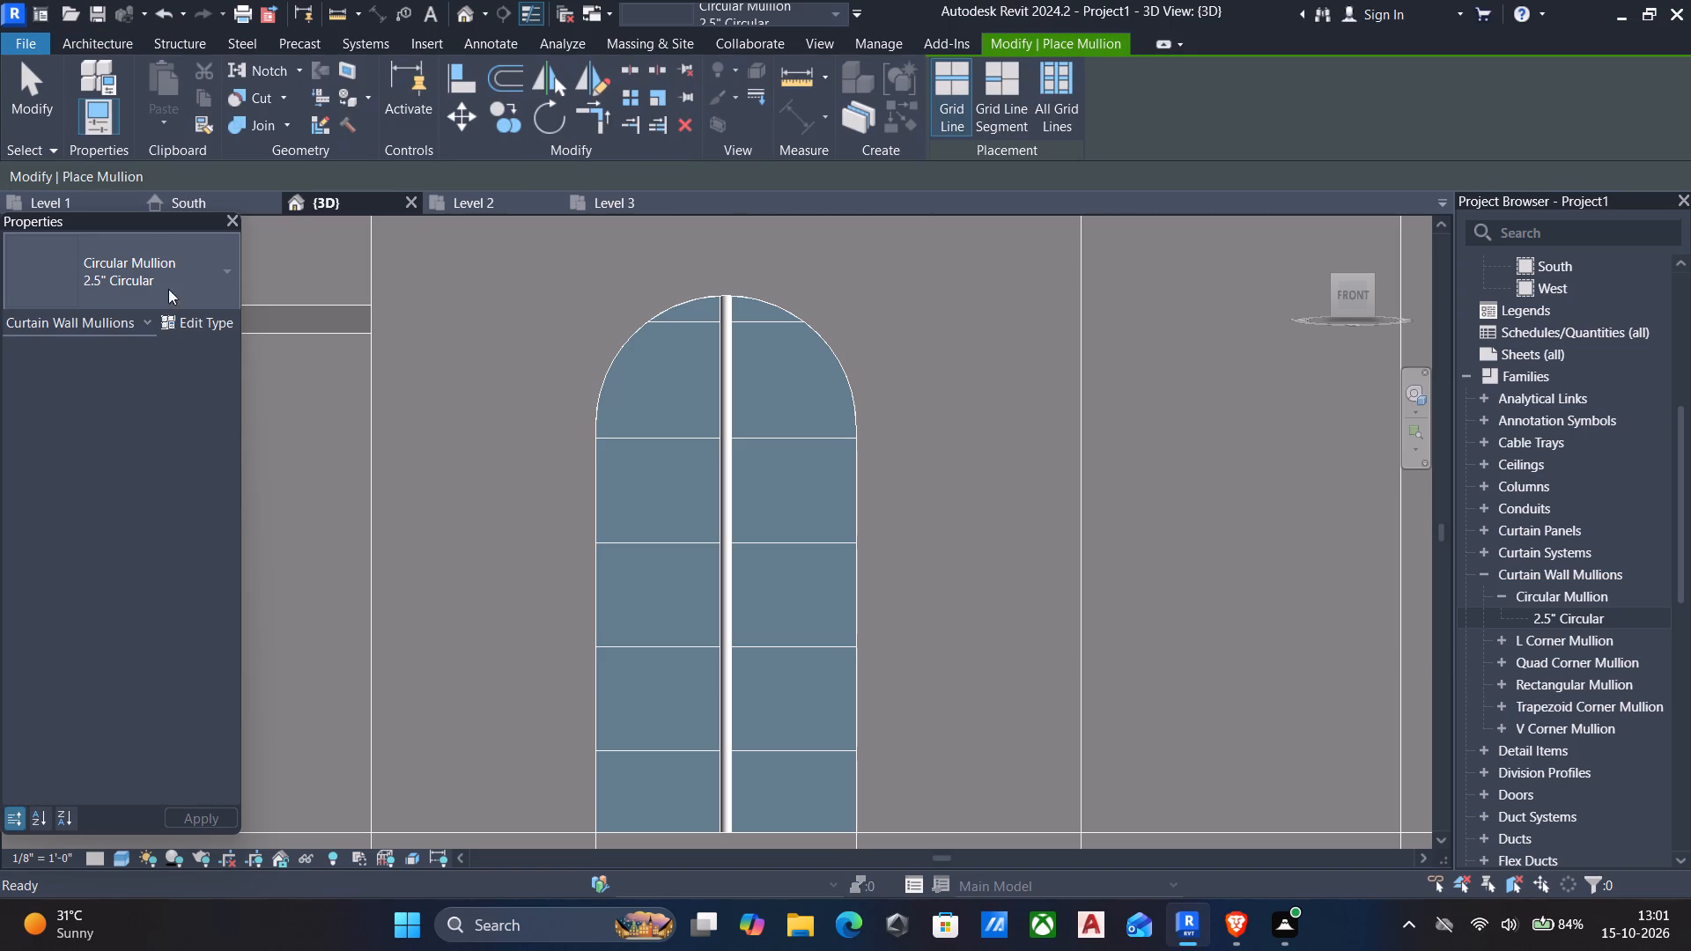
{"action": "left_click", "coordinate": [203, 324]}
{"action": "left_click", "coordinate": [1614, 179]}
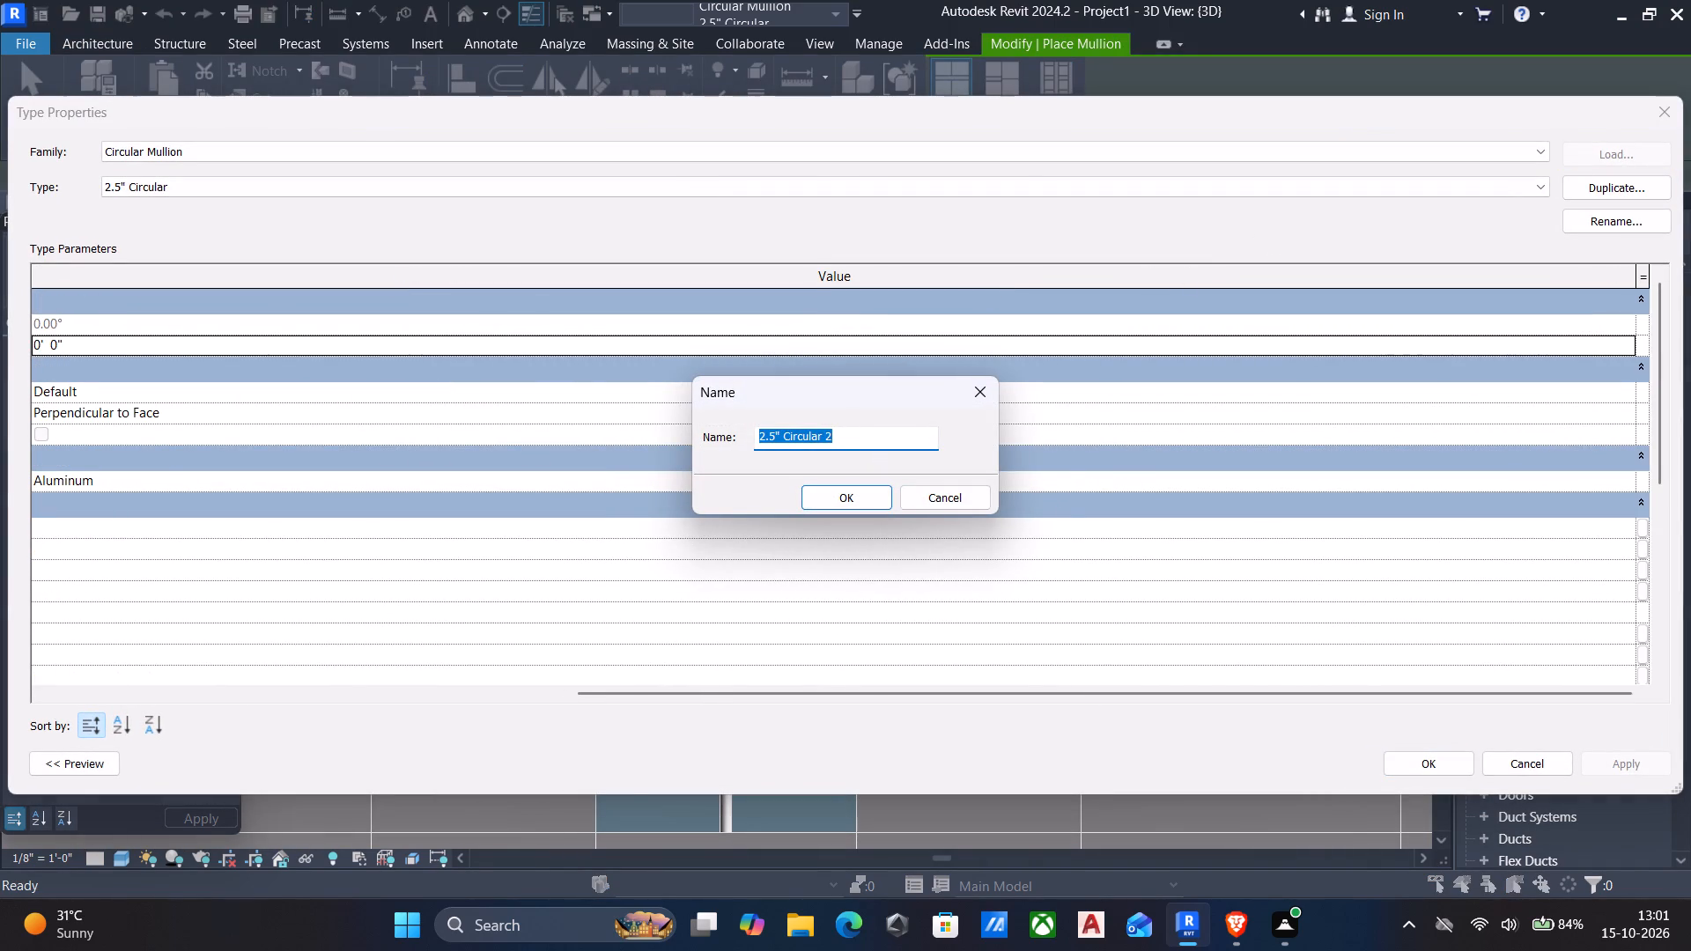
{"action": "left_click", "coordinate": [845, 492]}
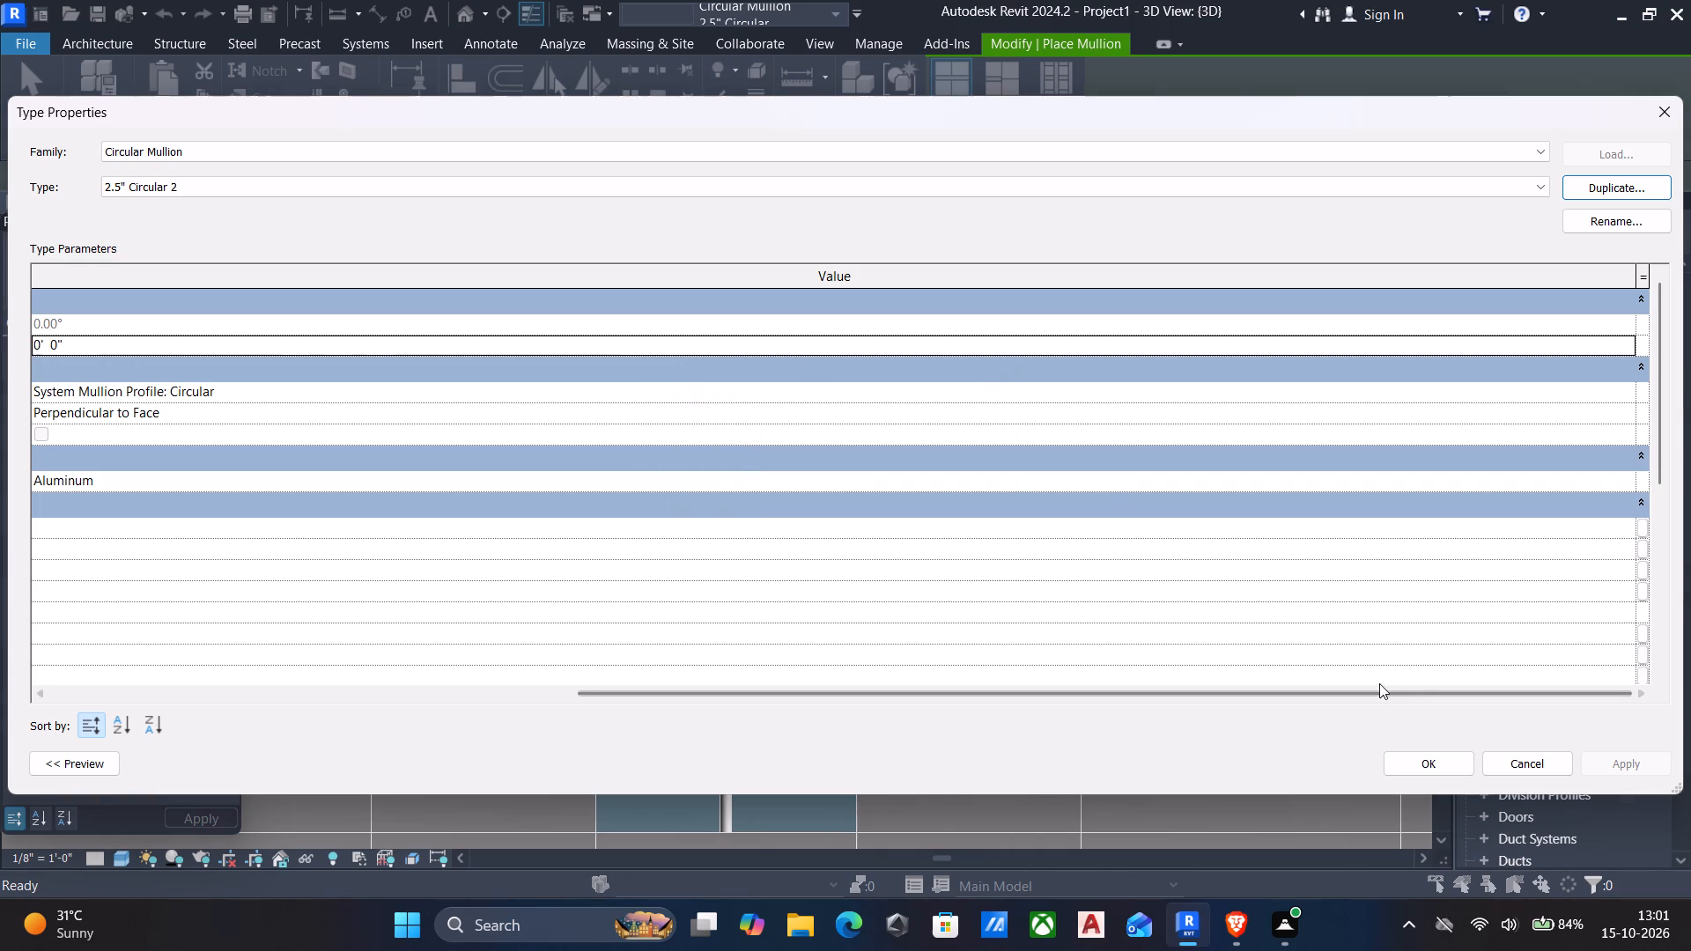
{"action": "left_click", "coordinate": [1440, 755]}
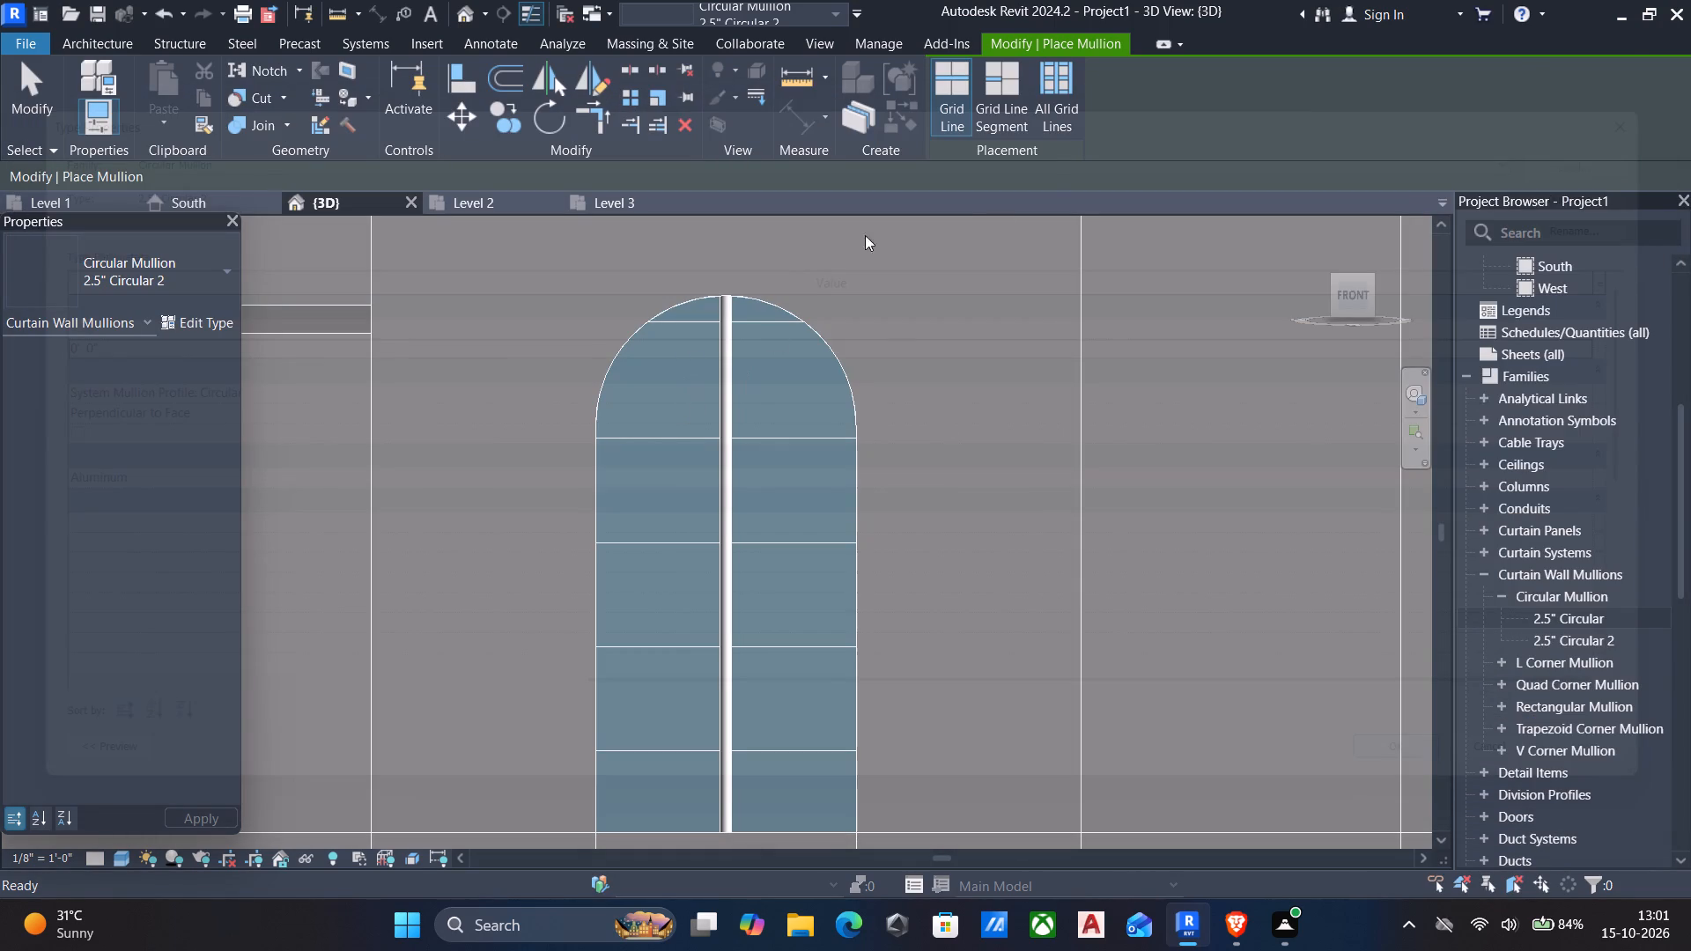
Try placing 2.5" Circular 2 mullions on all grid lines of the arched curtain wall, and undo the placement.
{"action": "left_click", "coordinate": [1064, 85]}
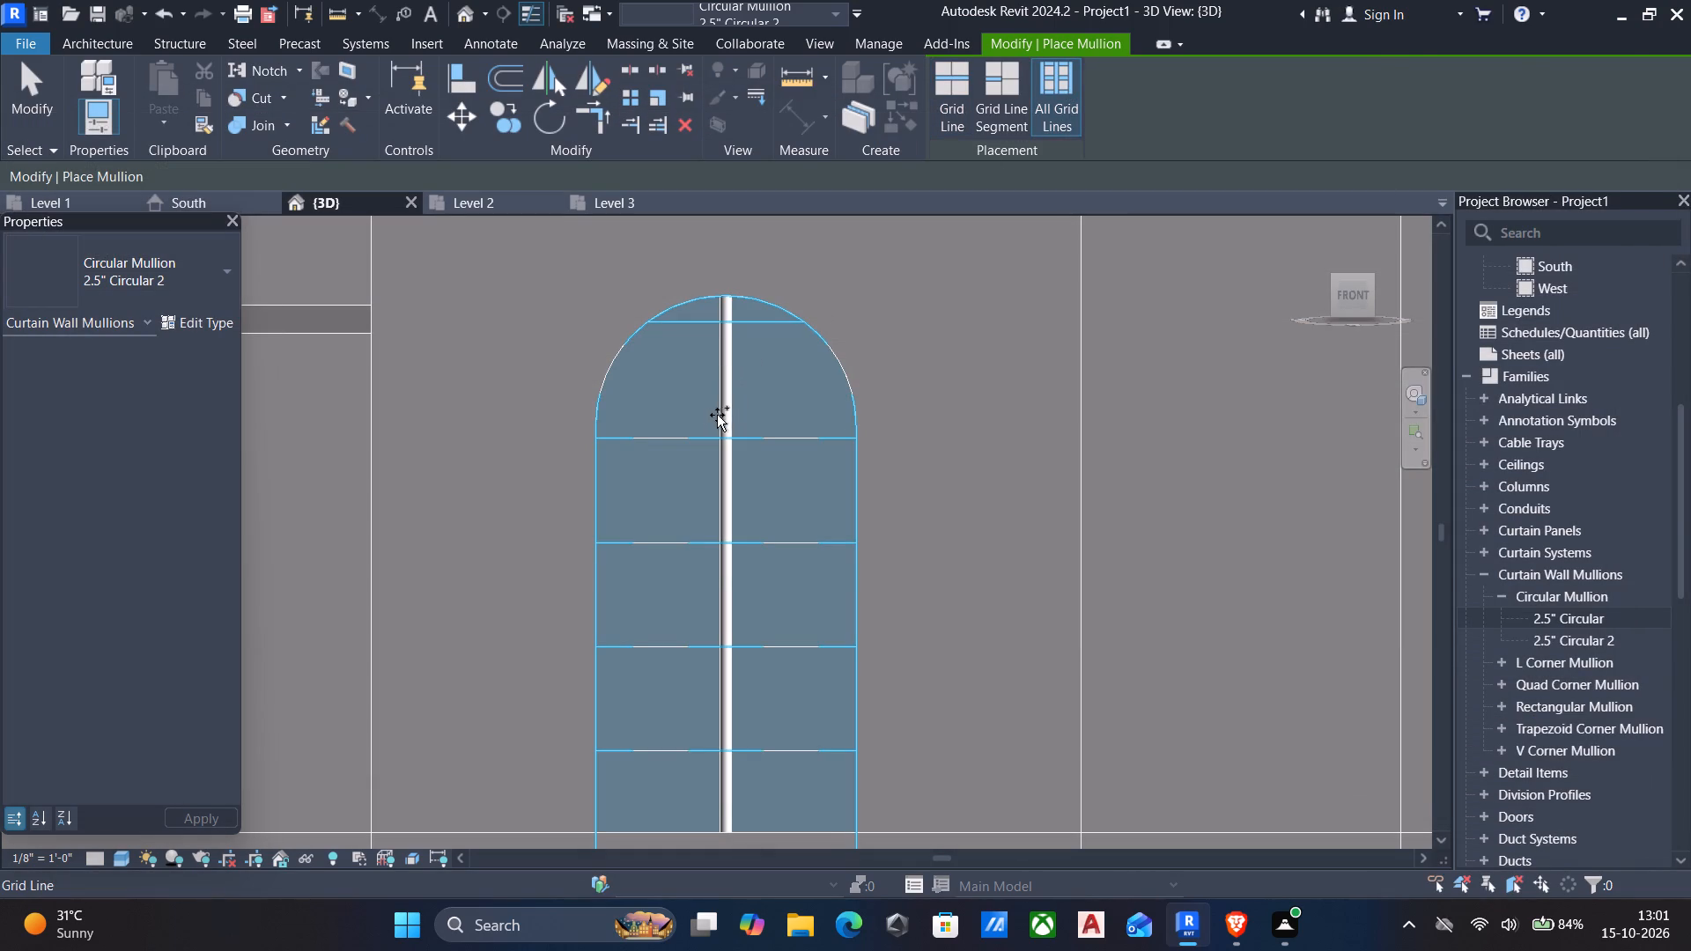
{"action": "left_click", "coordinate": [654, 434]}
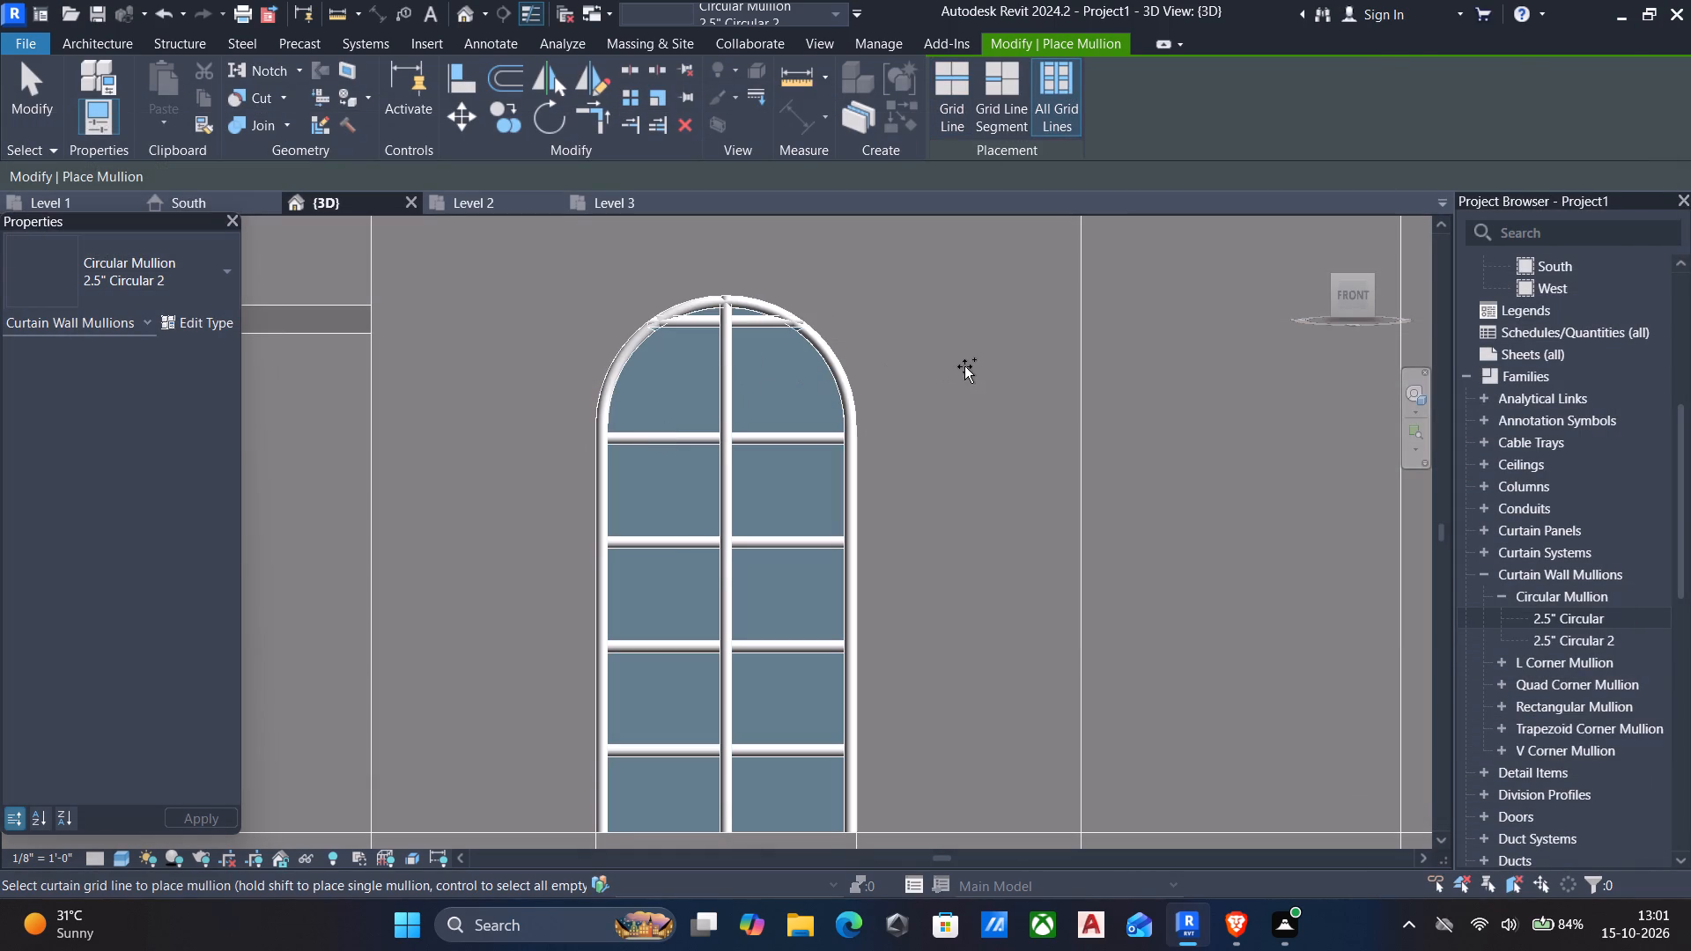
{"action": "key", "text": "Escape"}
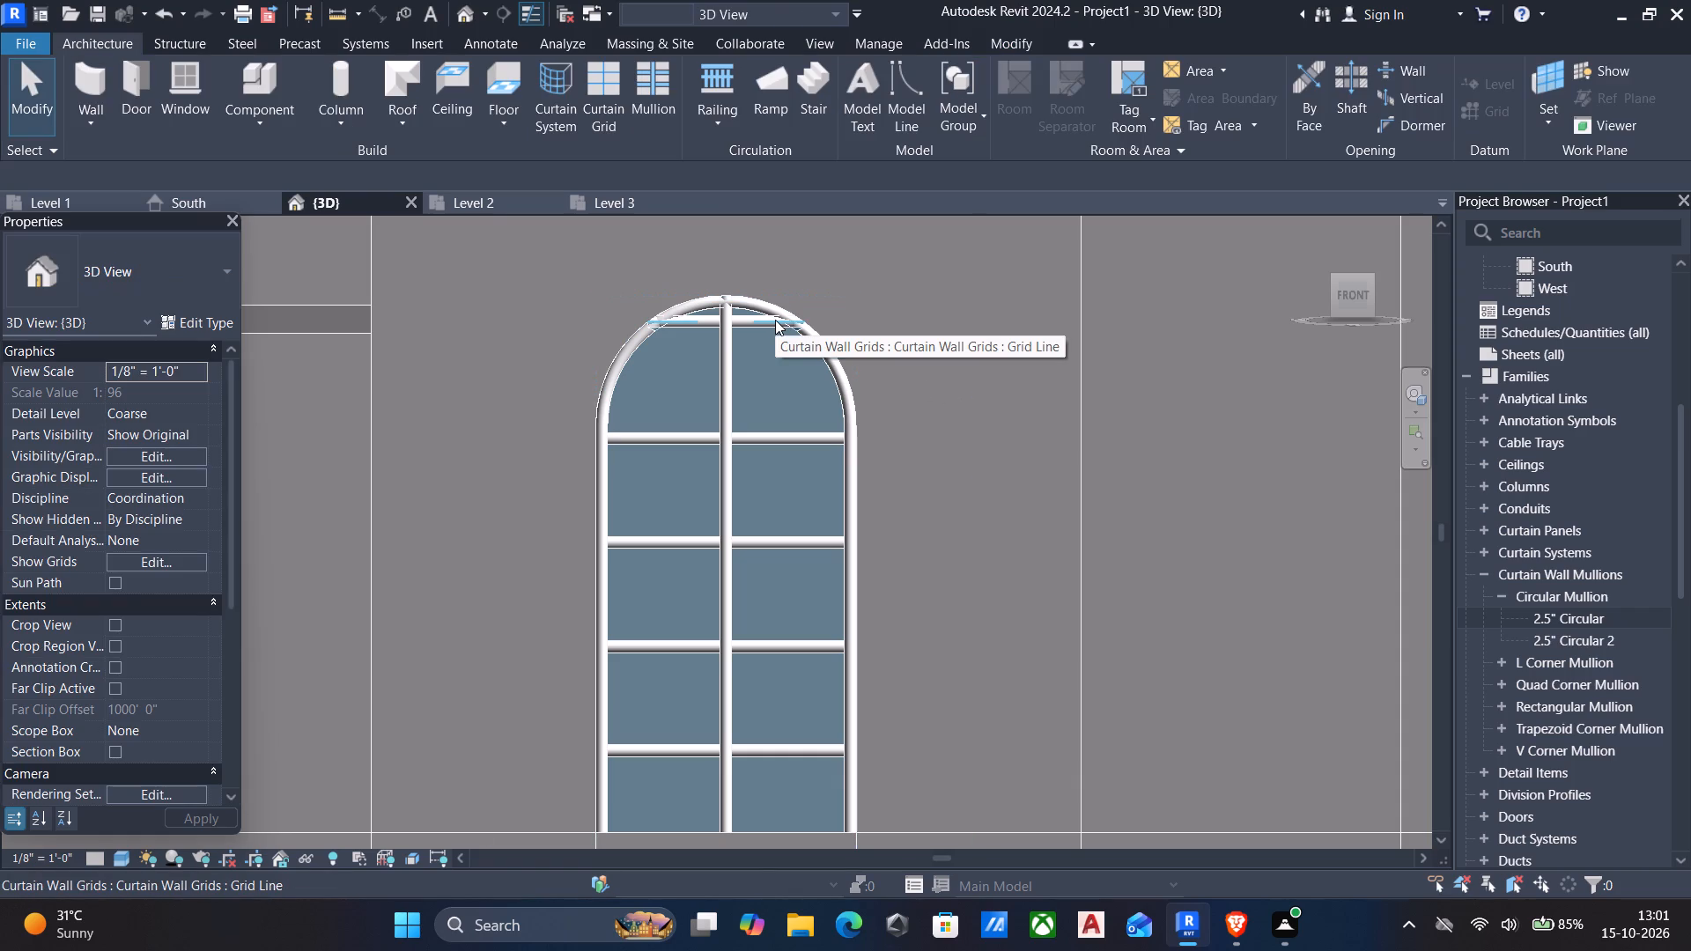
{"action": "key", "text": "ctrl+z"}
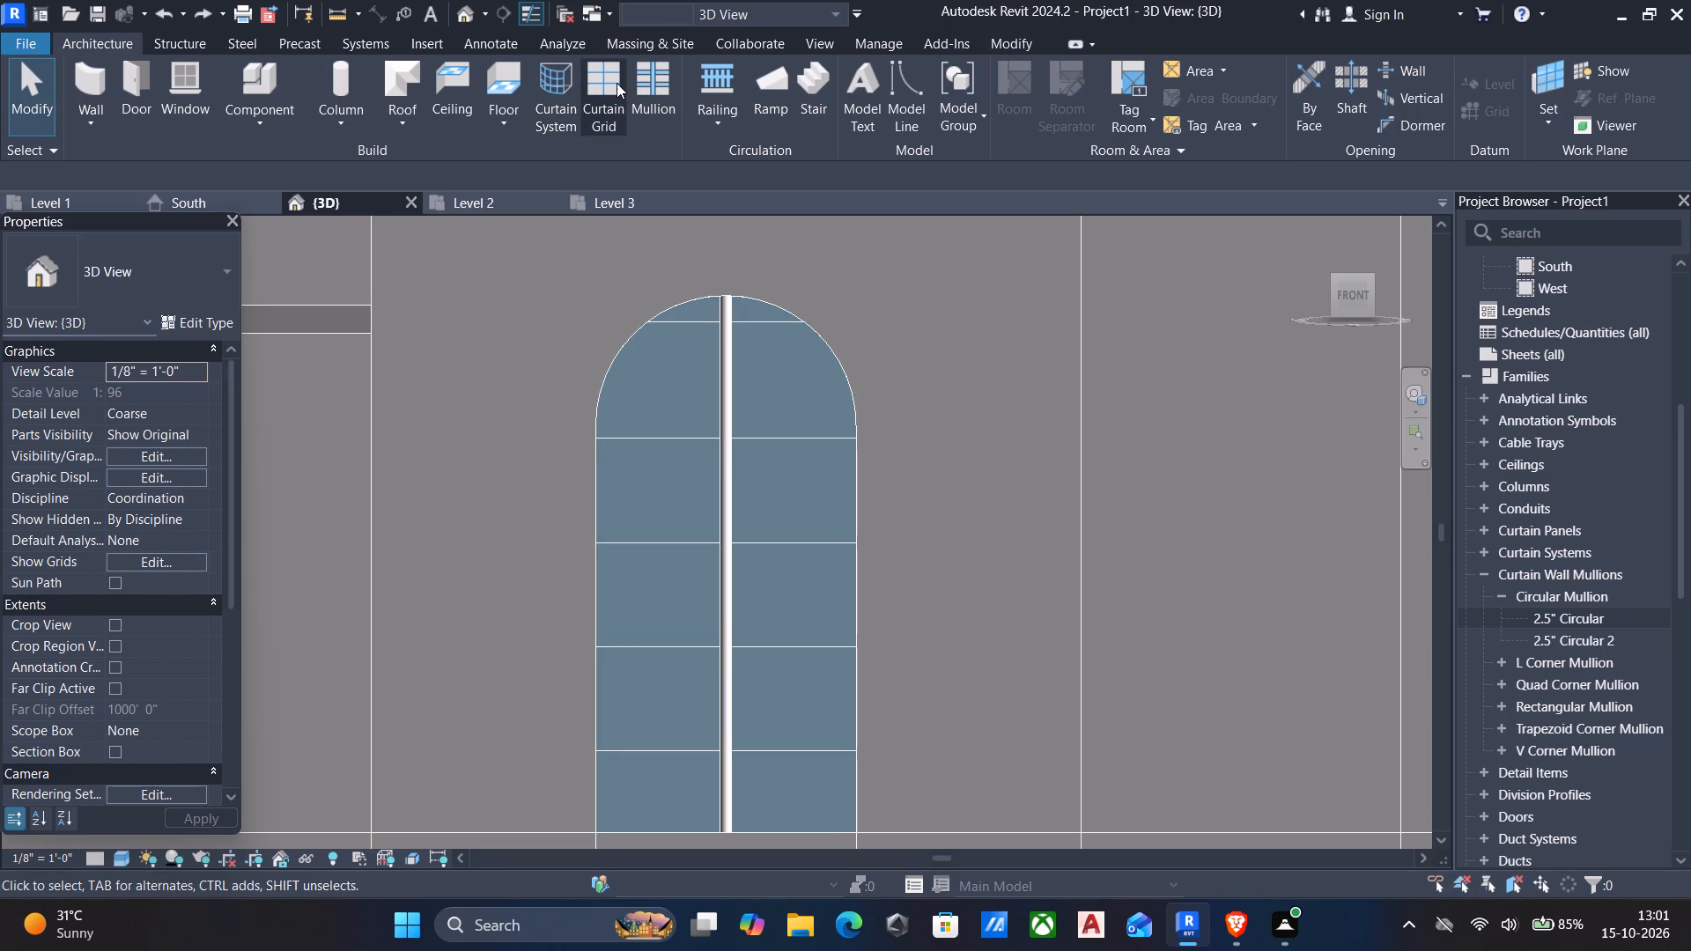
Place 2.5" Circular 2 mullions on the five horizontal grid lines of the arched curtain wall.
{"action": "left_click", "coordinate": [645, 81]}
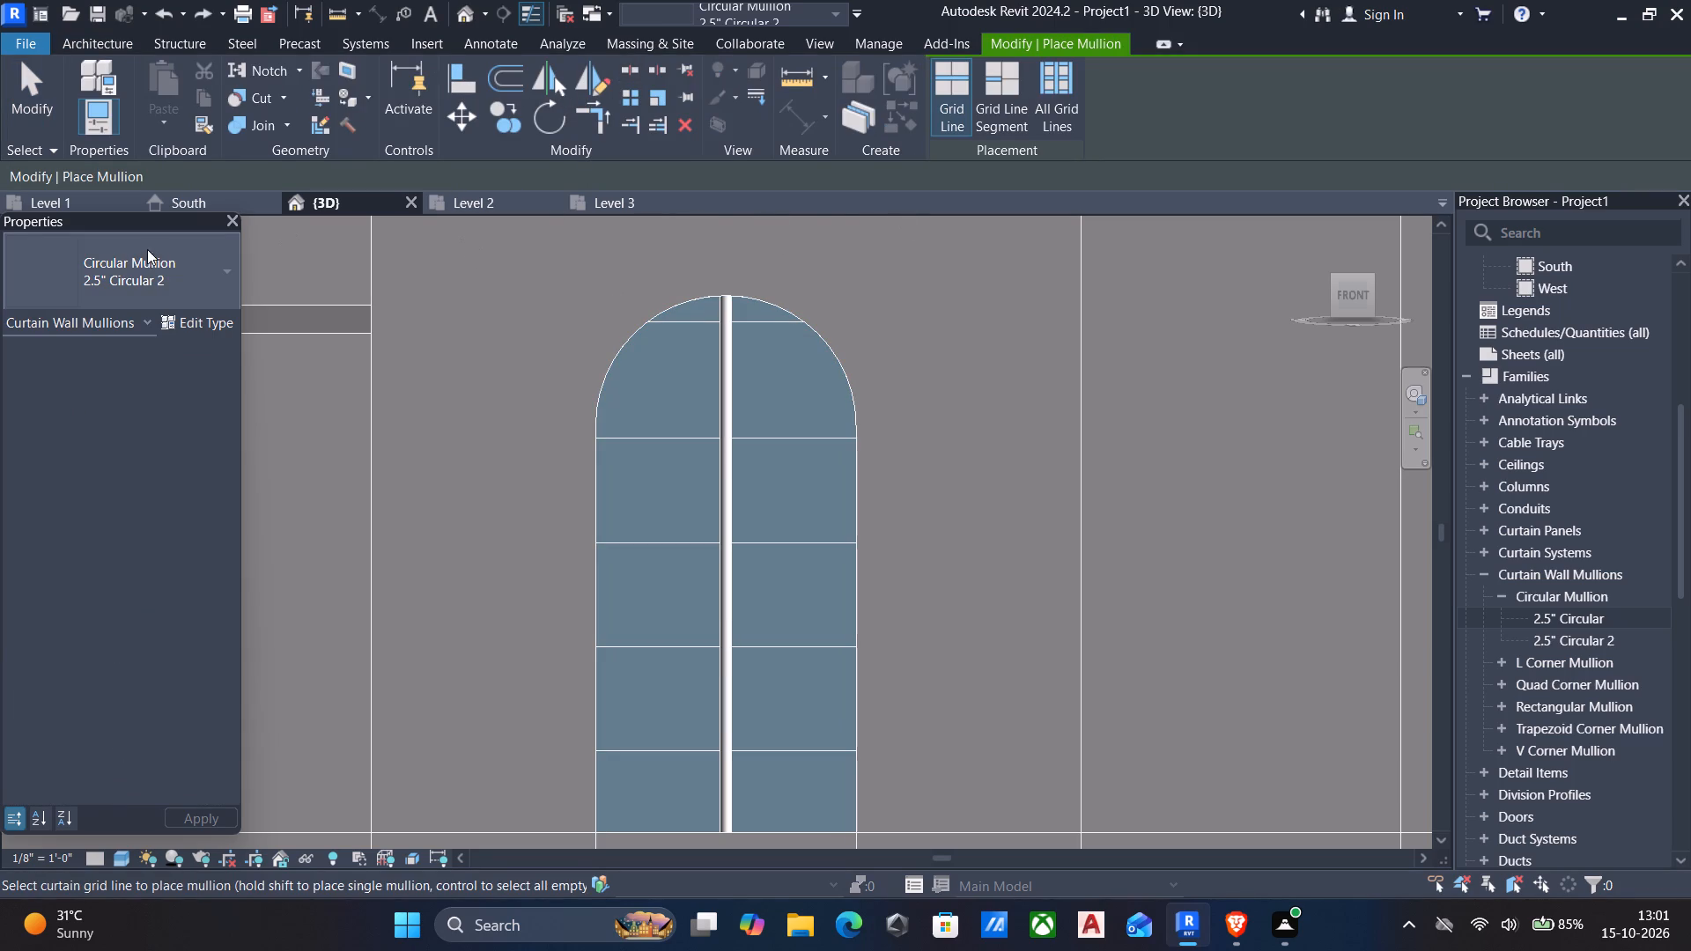
{"action": "left_click", "coordinate": [203, 321]}
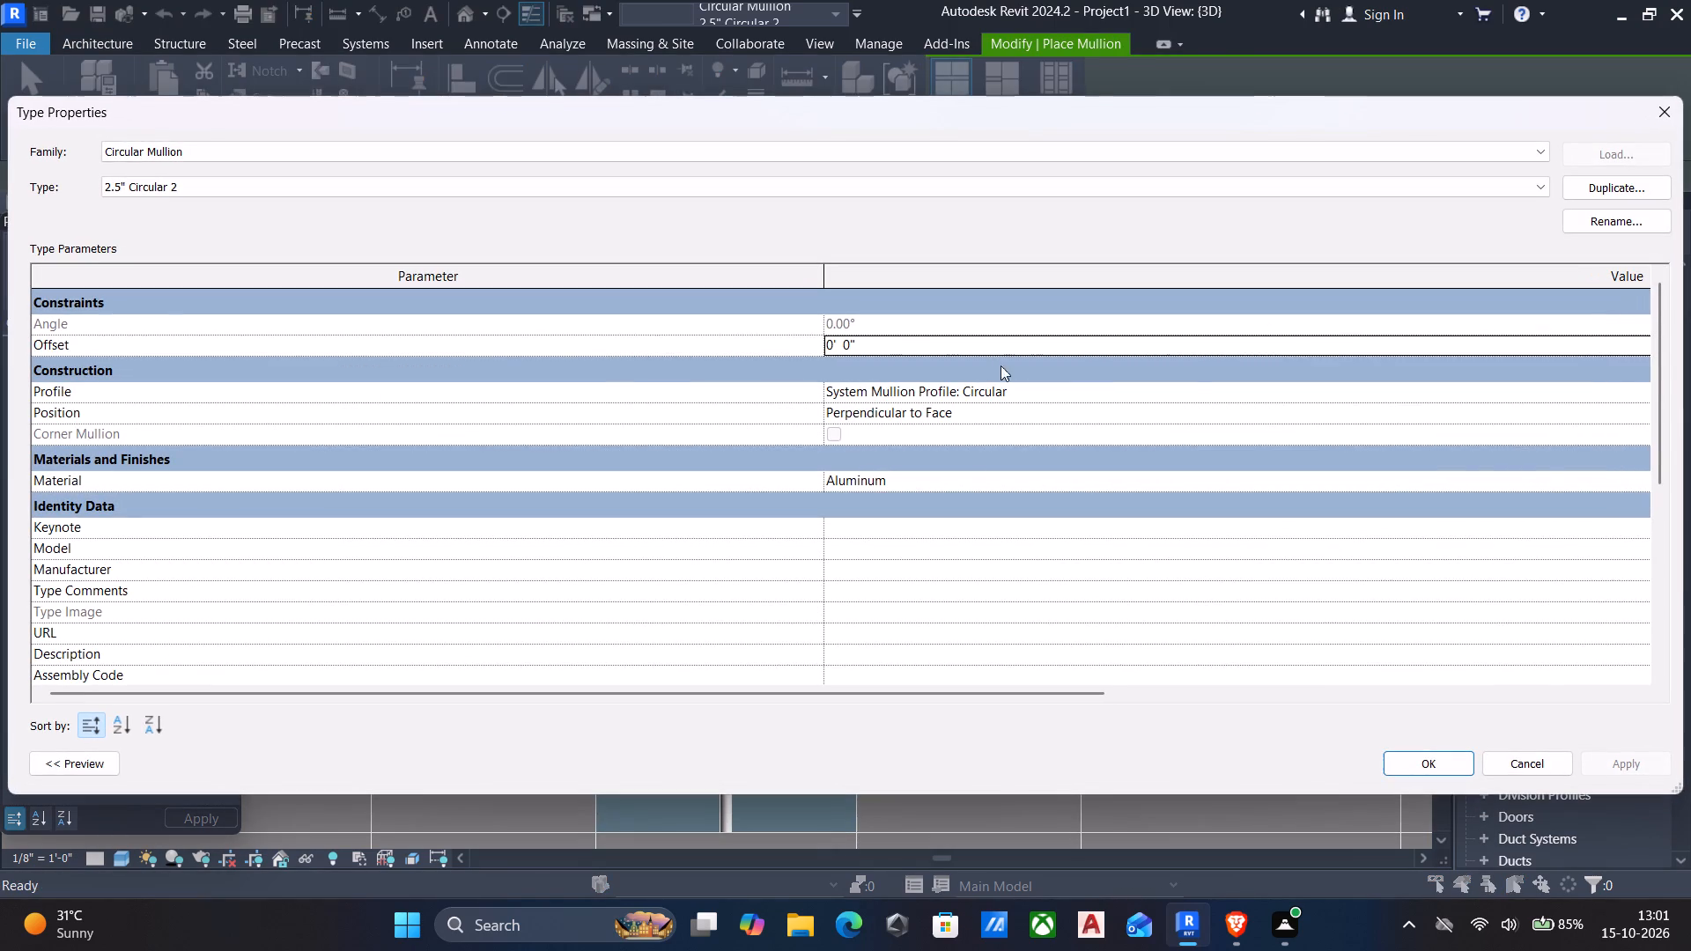
{"action": "left_click", "coordinate": [1664, 117]}
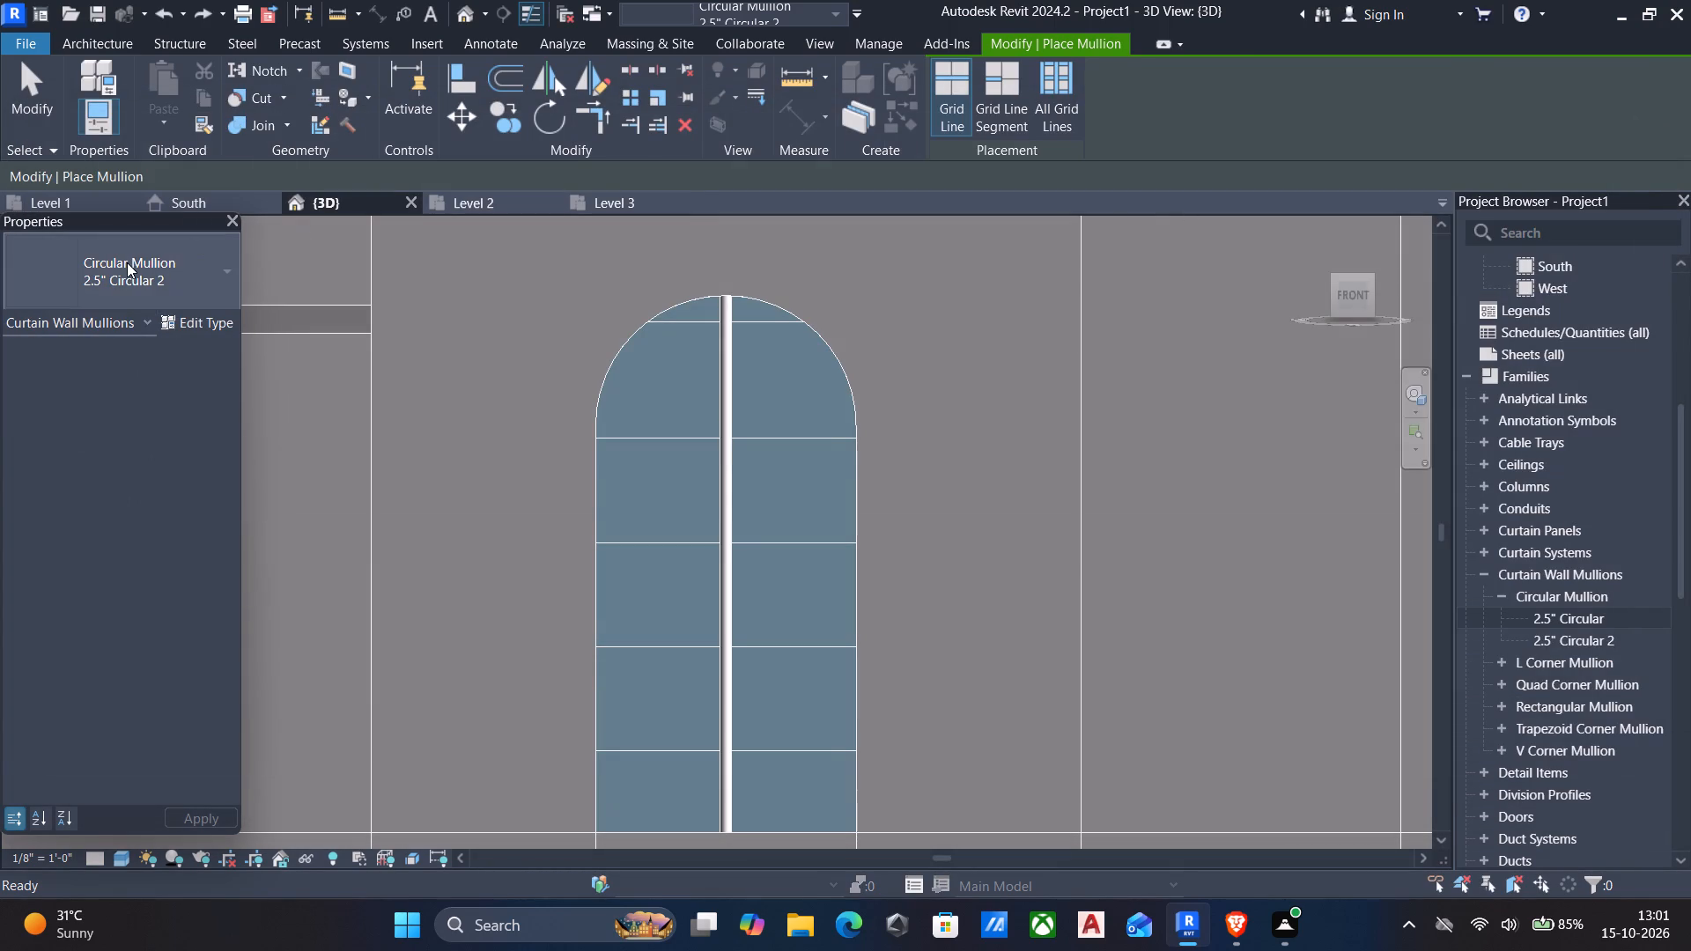
{"action": "left_click", "coordinate": [126, 263]}
{"action": "left_click", "coordinate": [172, 278]}
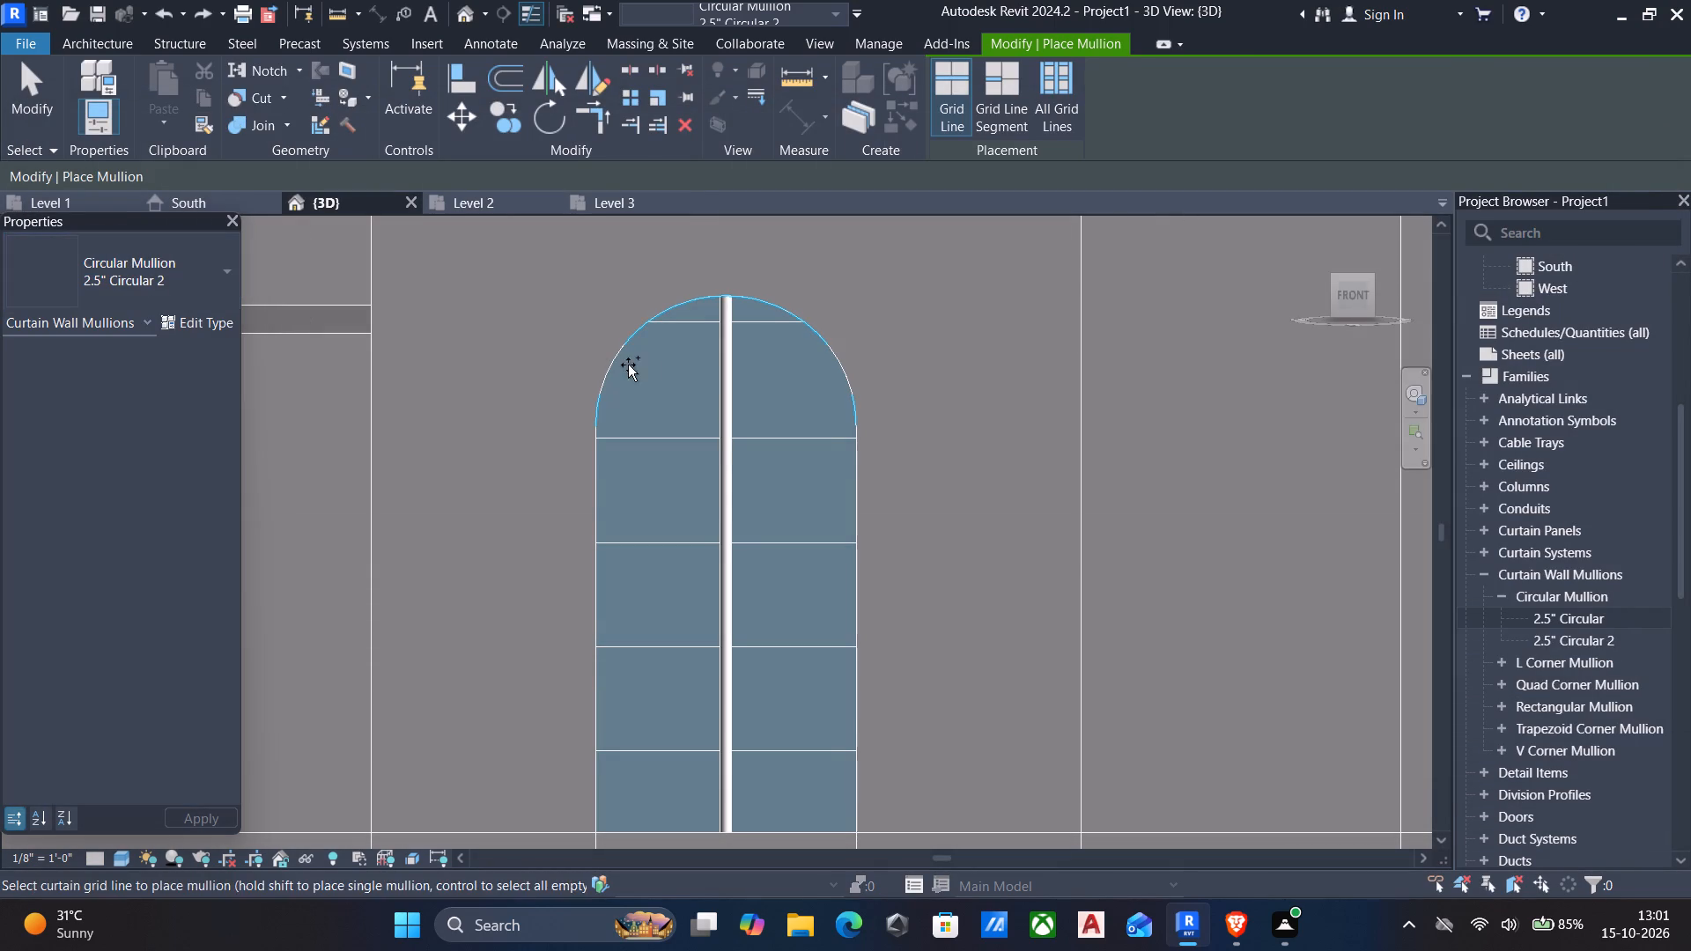
{"action": "left_click", "coordinate": [668, 436]}
{"action": "left_click", "coordinate": [685, 541]}
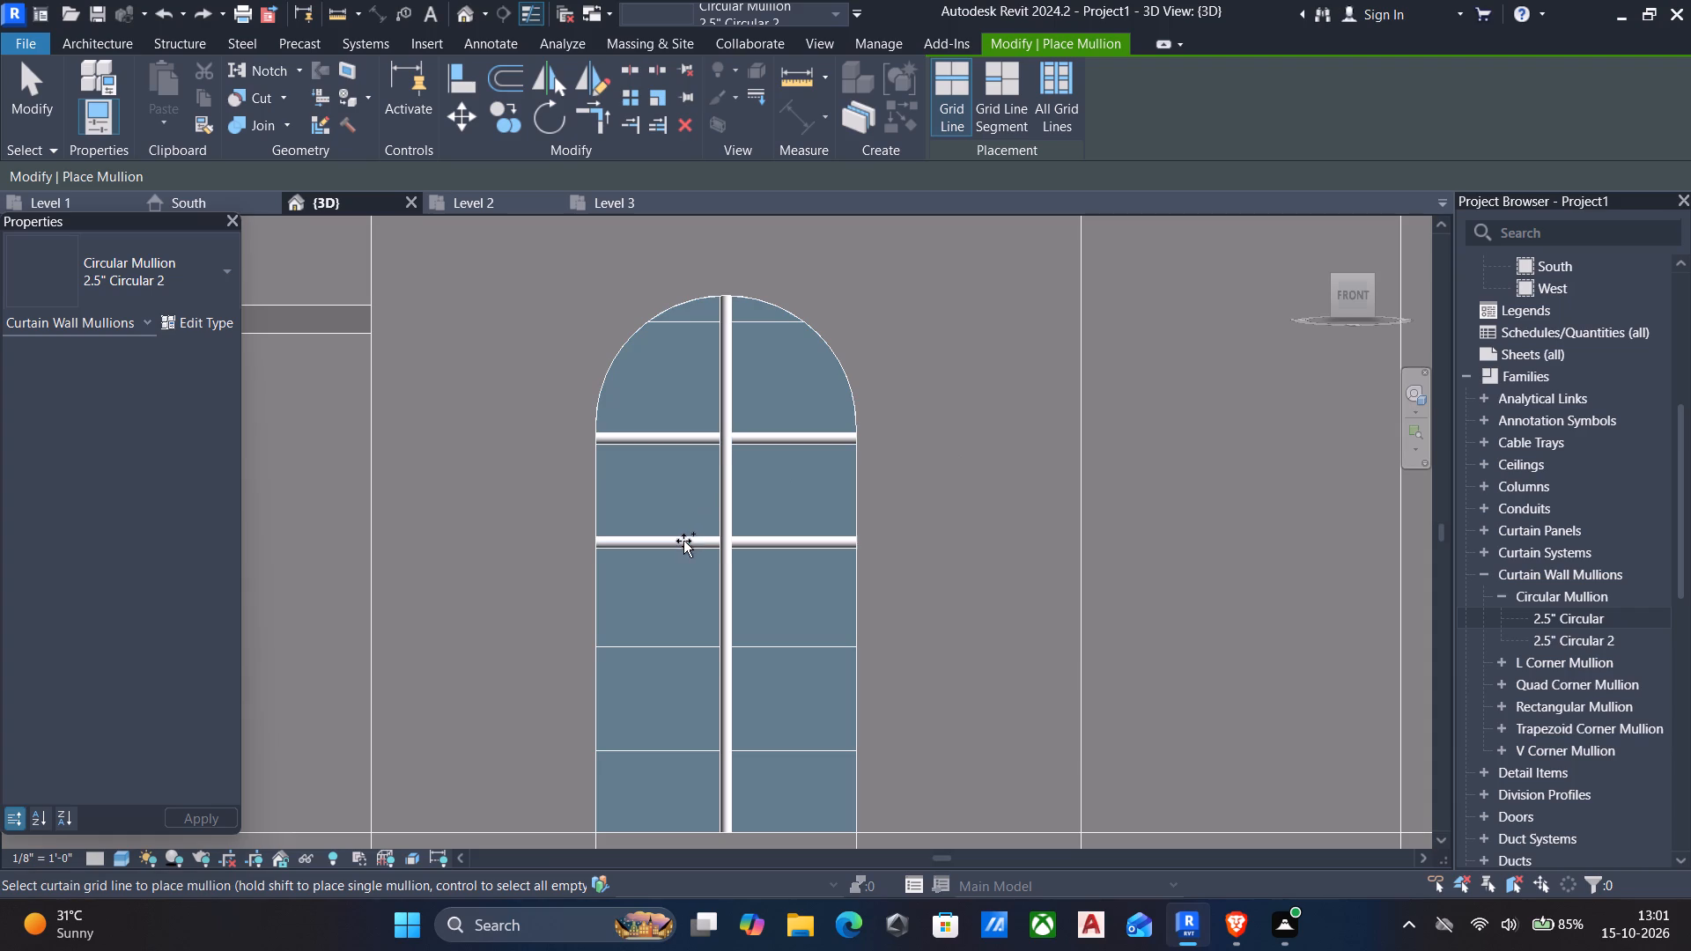
{"action": "left_click", "coordinate": [681, 325]}
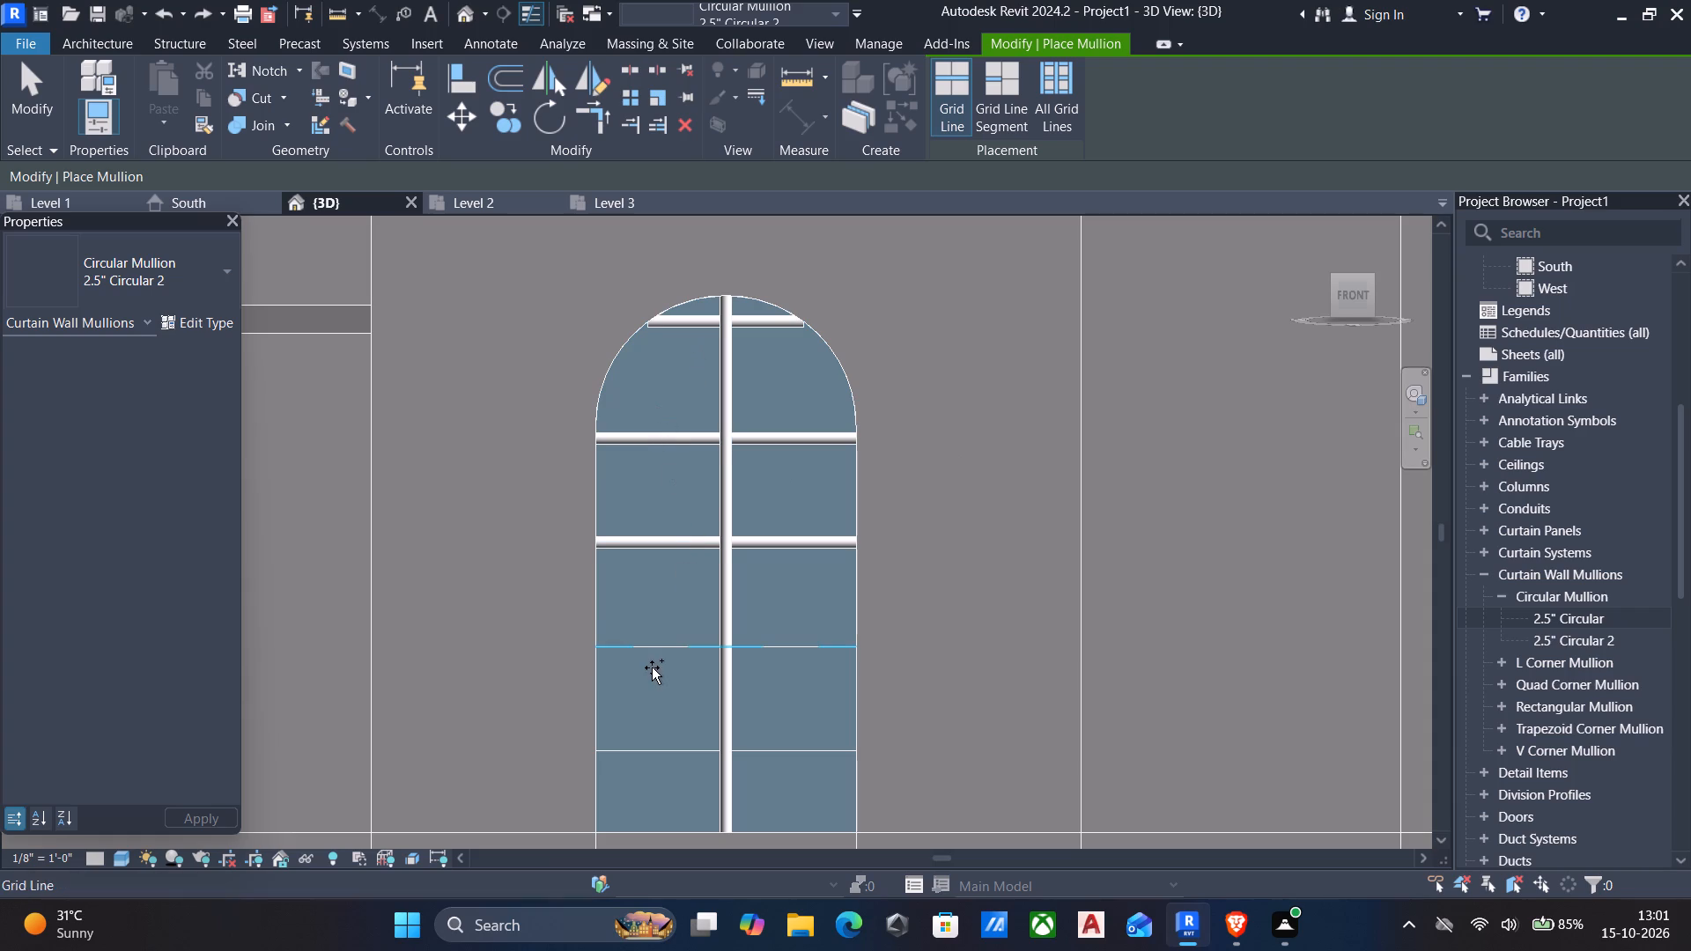
{"action": "left_click", "coordinate": [646, 651]}
{"action": "left_click", "coordinate": [640, 742]}
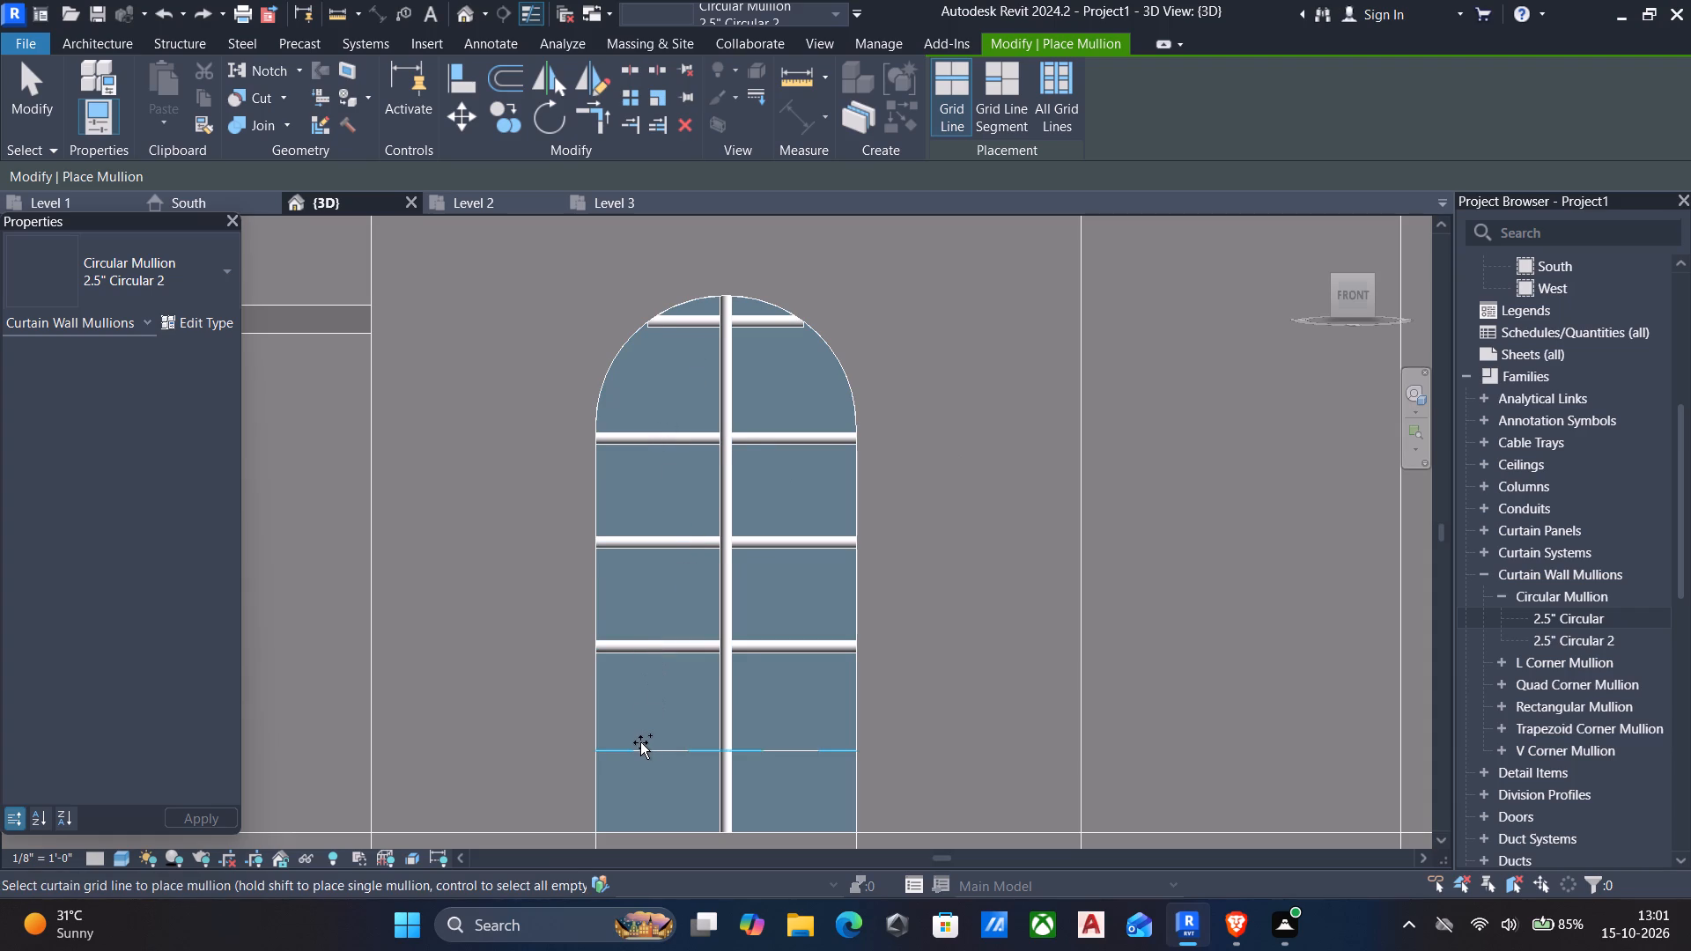
{"action": "middle_click_drag", "start_coordinate": [638, 719], "coordinate": [633, 672]}
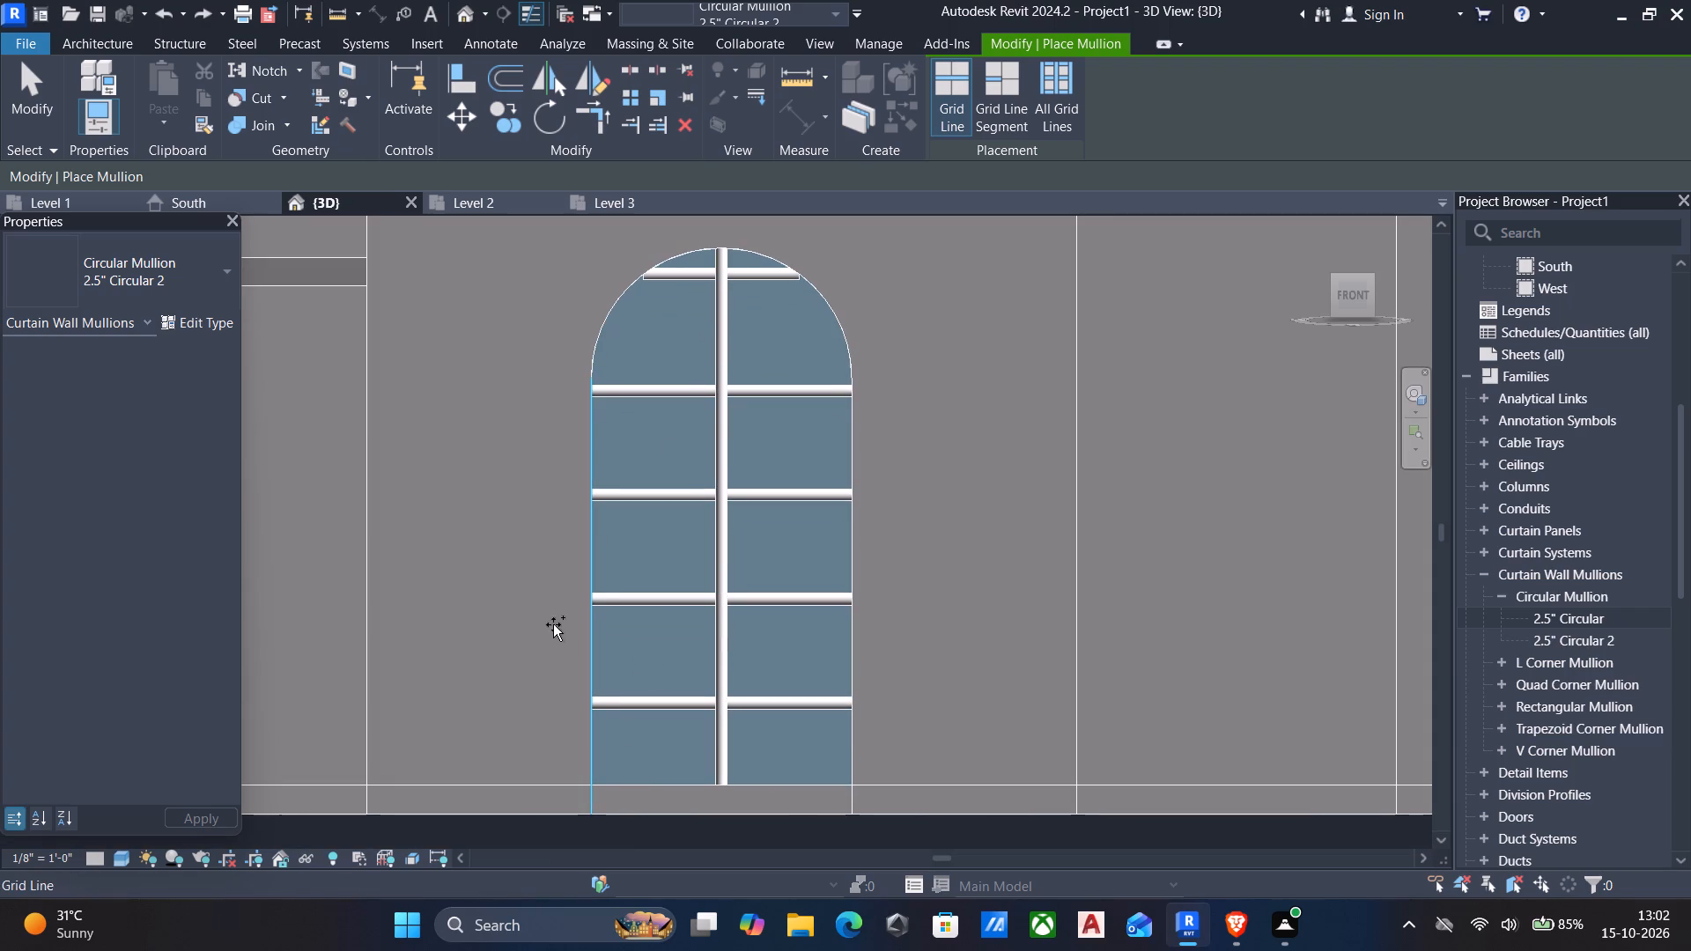
{"action": "key", "text": "Escape"}
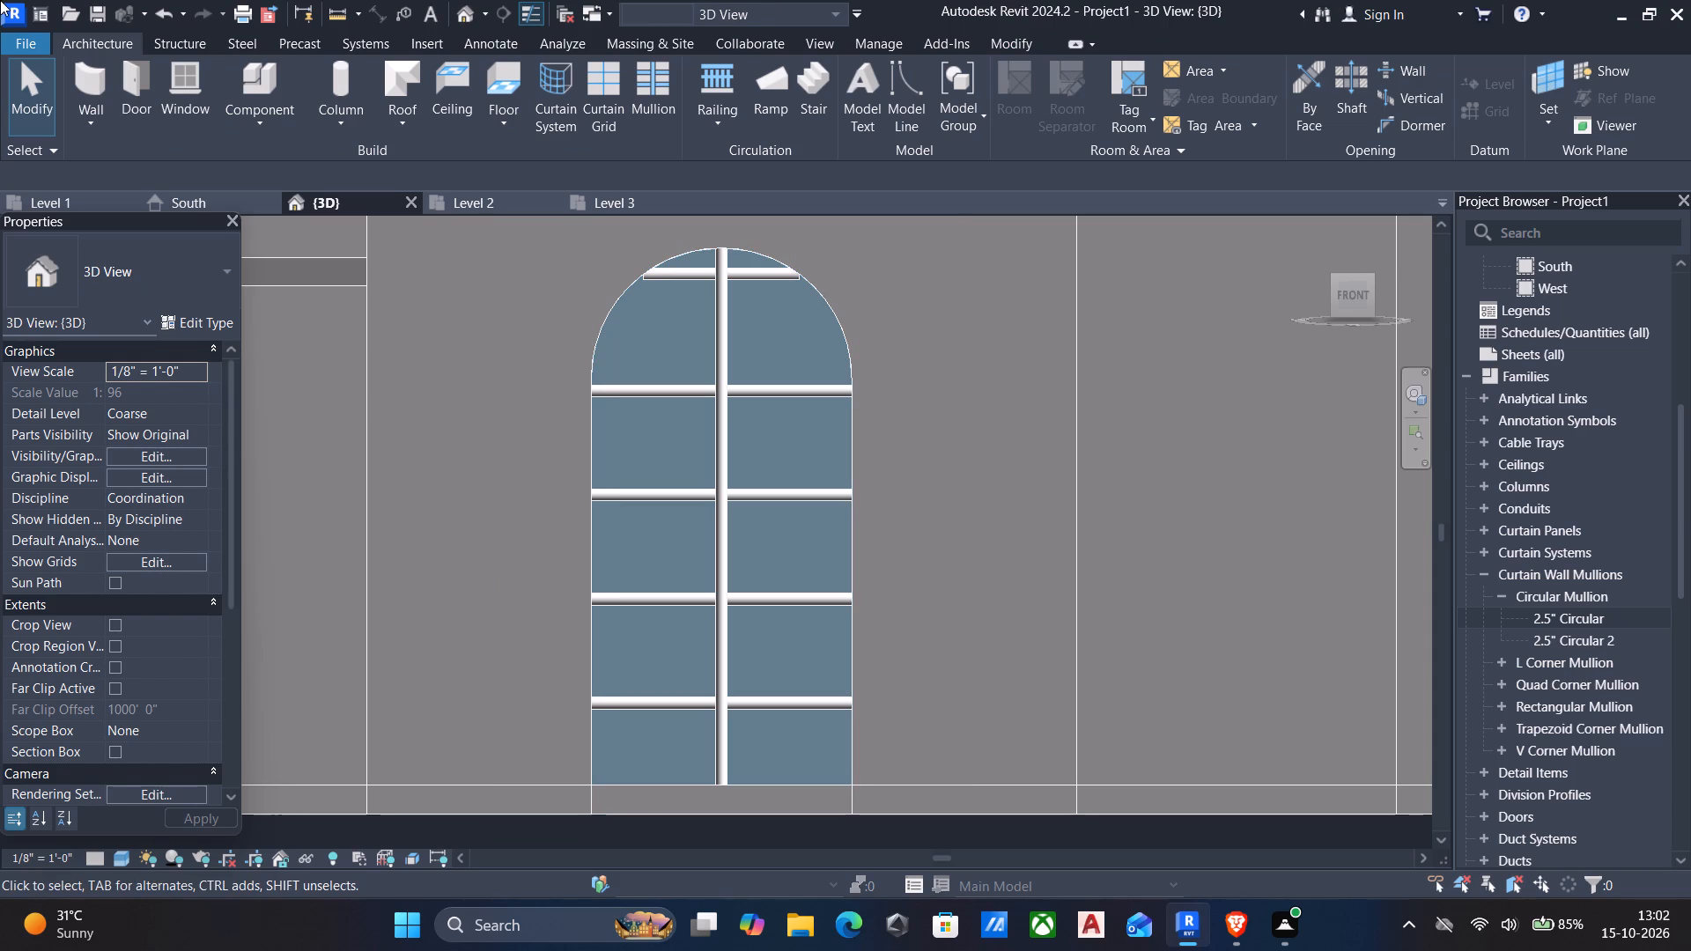
{"action": "key", "text": "Escape"}
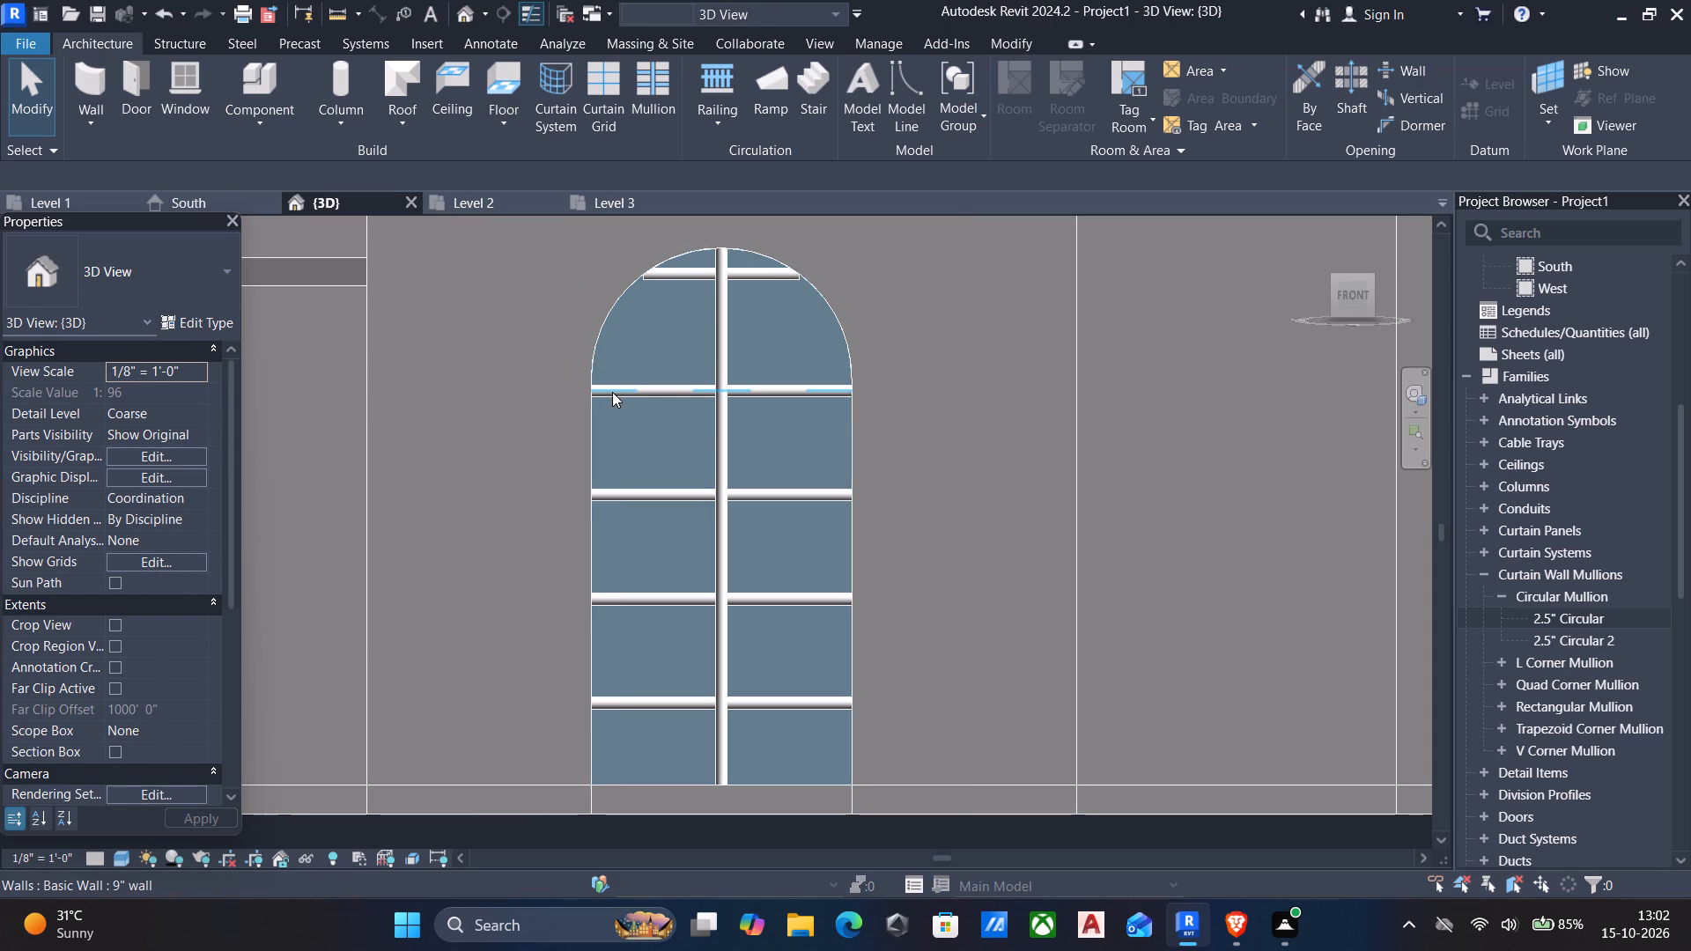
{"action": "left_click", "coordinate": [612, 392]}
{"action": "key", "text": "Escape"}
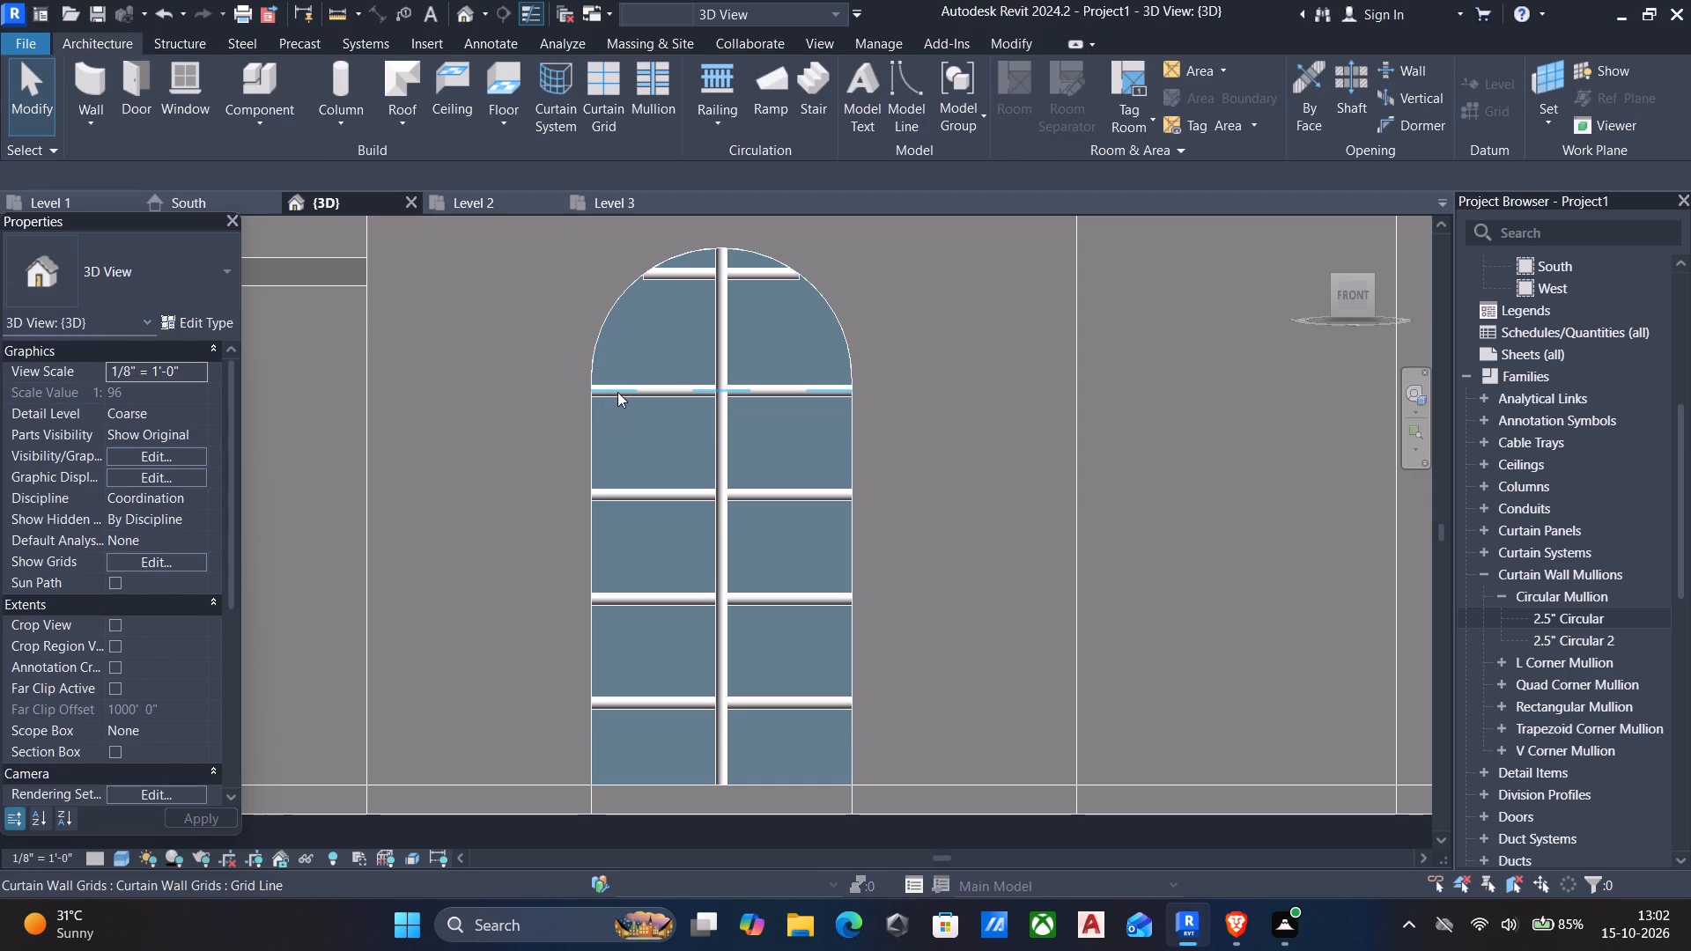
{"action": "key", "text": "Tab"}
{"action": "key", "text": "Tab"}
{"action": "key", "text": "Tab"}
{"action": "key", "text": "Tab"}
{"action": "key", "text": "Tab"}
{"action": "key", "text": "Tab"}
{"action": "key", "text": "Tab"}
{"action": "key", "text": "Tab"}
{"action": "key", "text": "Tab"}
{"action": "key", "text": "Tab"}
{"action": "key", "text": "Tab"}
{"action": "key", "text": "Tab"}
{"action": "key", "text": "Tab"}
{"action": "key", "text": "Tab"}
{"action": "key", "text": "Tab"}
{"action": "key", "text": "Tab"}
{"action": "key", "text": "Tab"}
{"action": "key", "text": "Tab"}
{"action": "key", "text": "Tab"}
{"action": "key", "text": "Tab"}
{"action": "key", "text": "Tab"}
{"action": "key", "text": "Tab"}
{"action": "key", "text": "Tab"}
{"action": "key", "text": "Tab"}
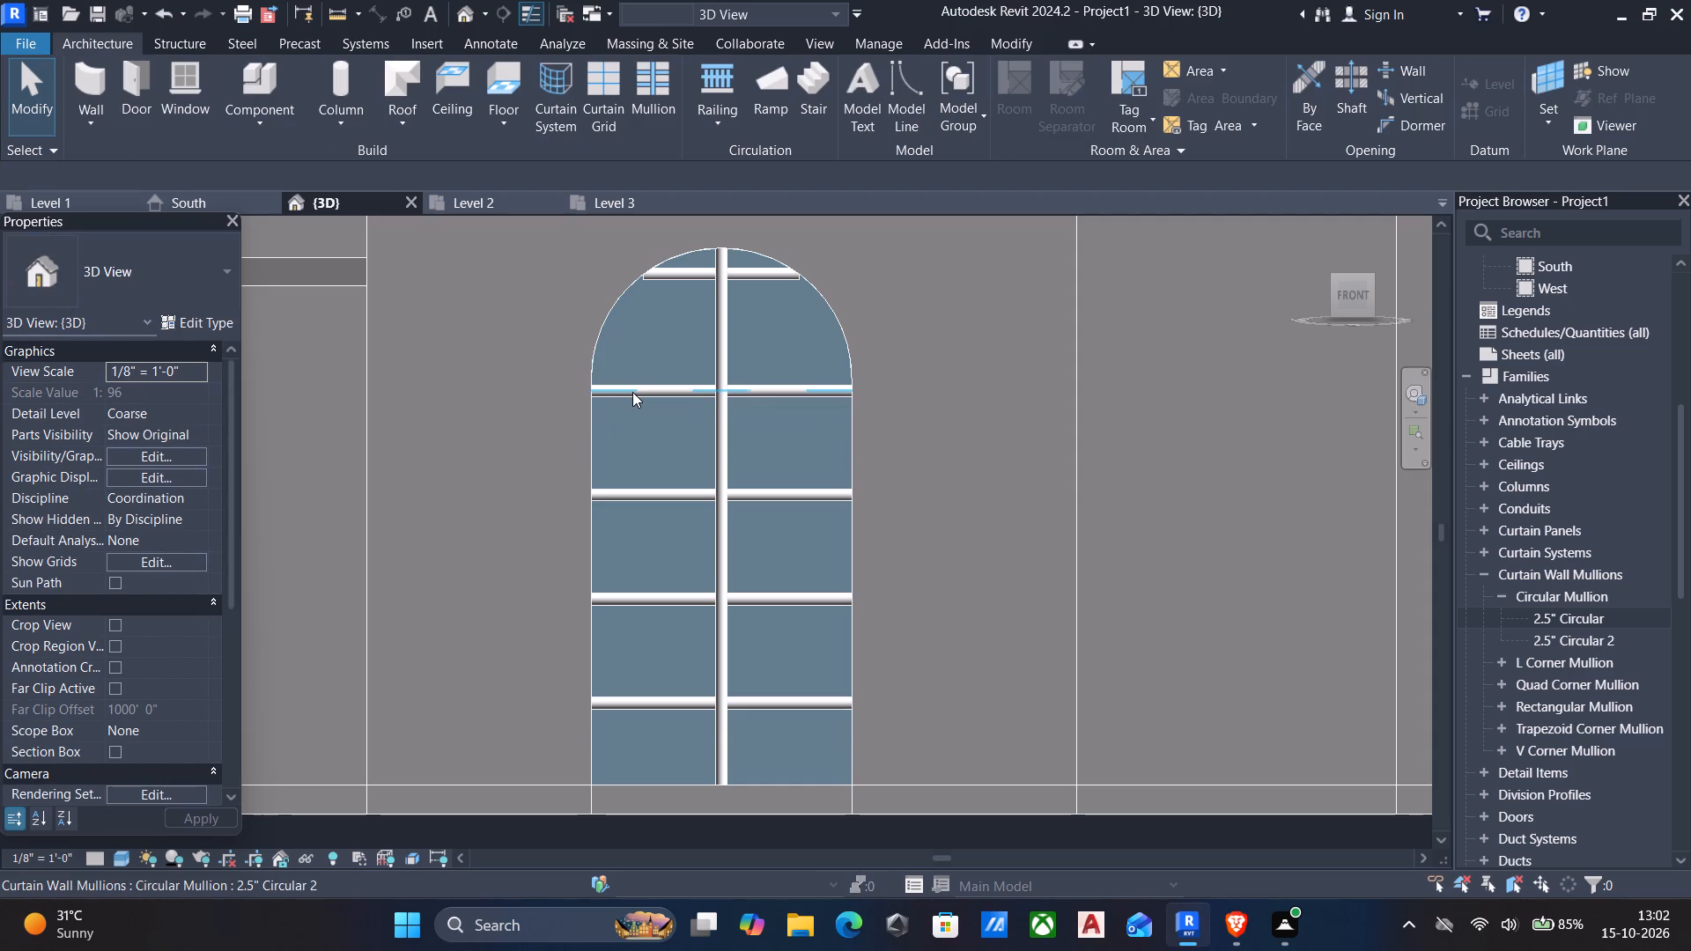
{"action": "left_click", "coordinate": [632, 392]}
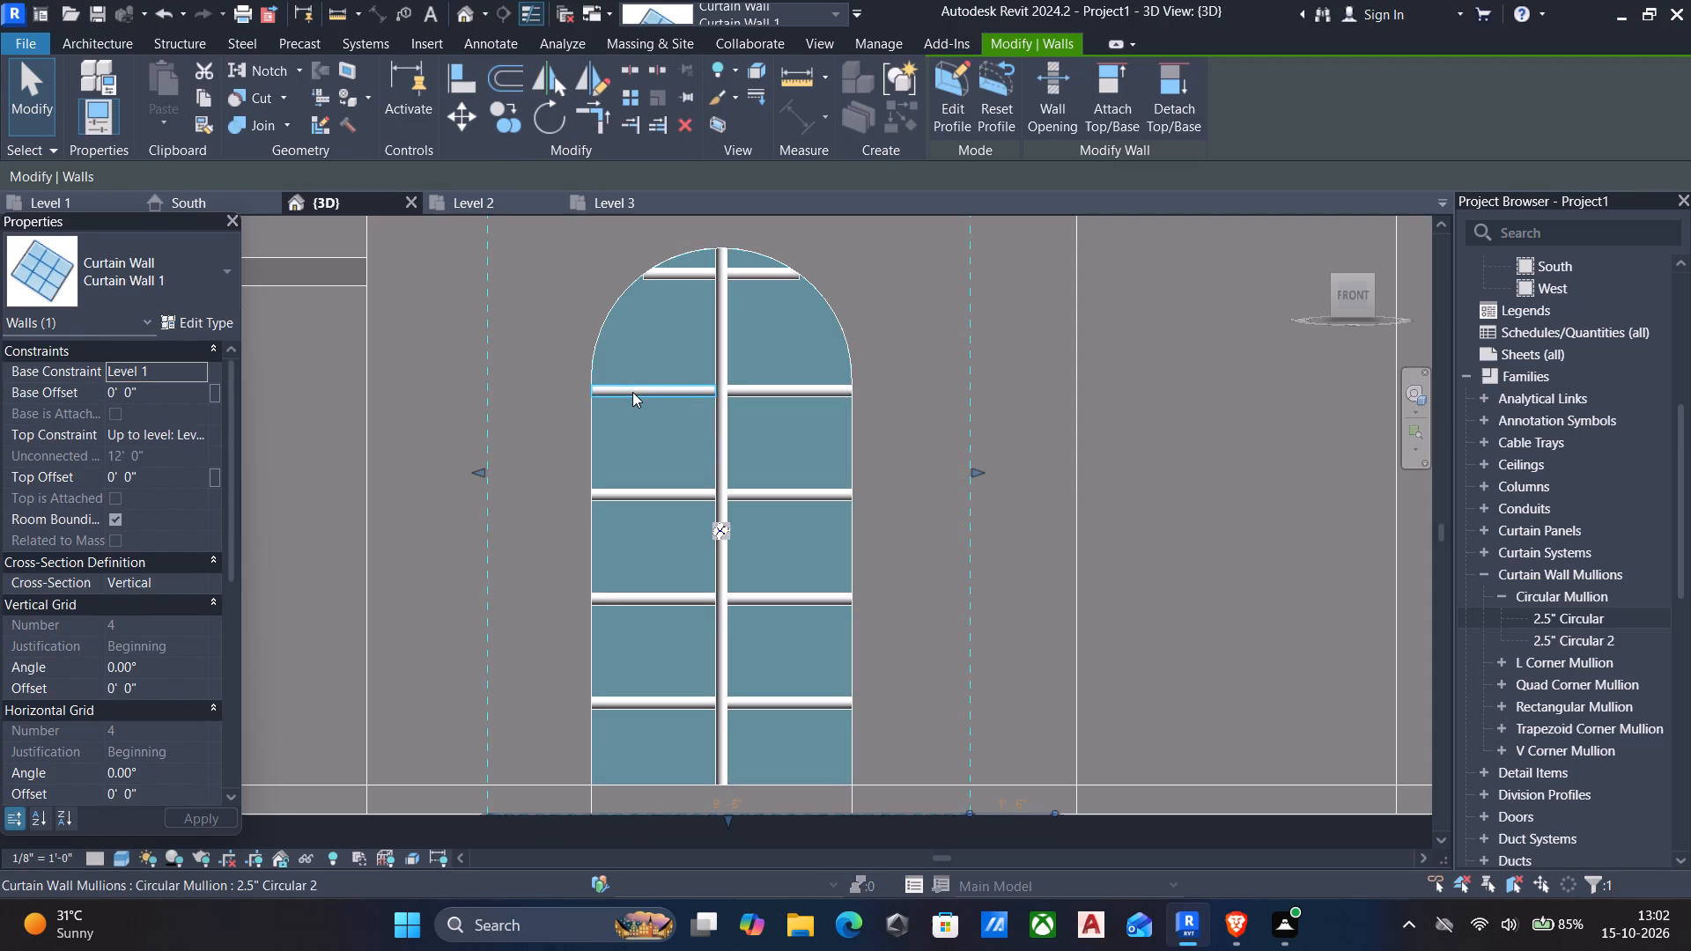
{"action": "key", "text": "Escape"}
Set the Profile of the horizontal mullions' 2.5" Circular 2 type to C Shapes-Profile : C9X15.
{"action": "left_click", "coordinate": [634, 389]}
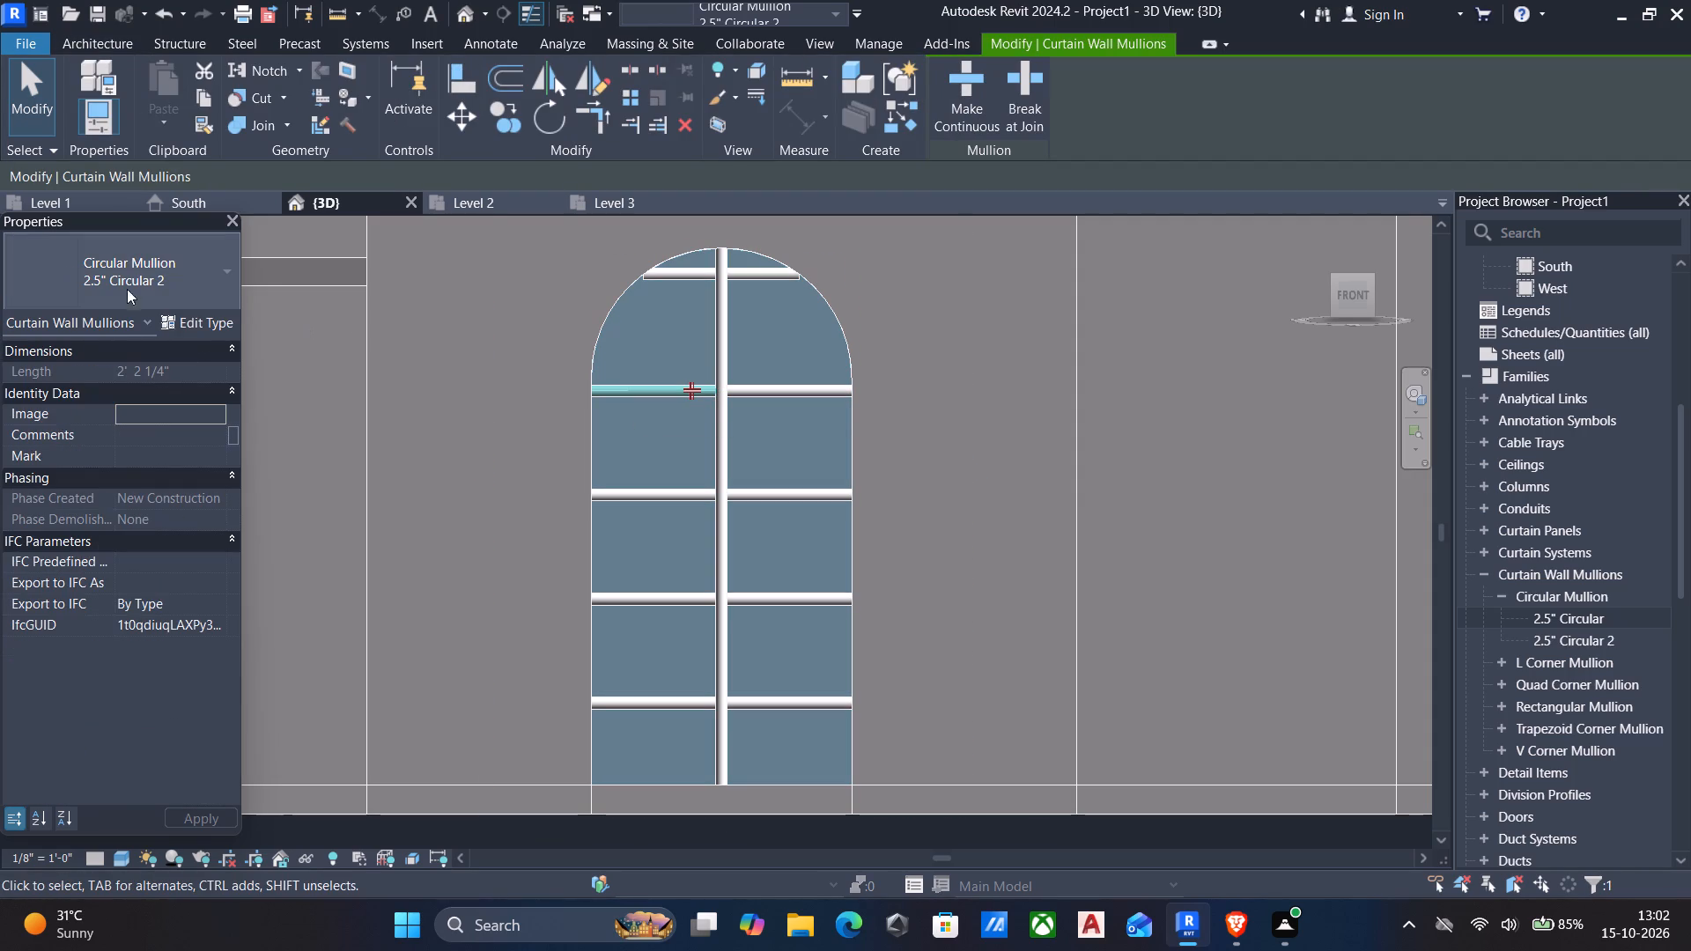
{"action": "left_click", "coordinate": [196, 317]}
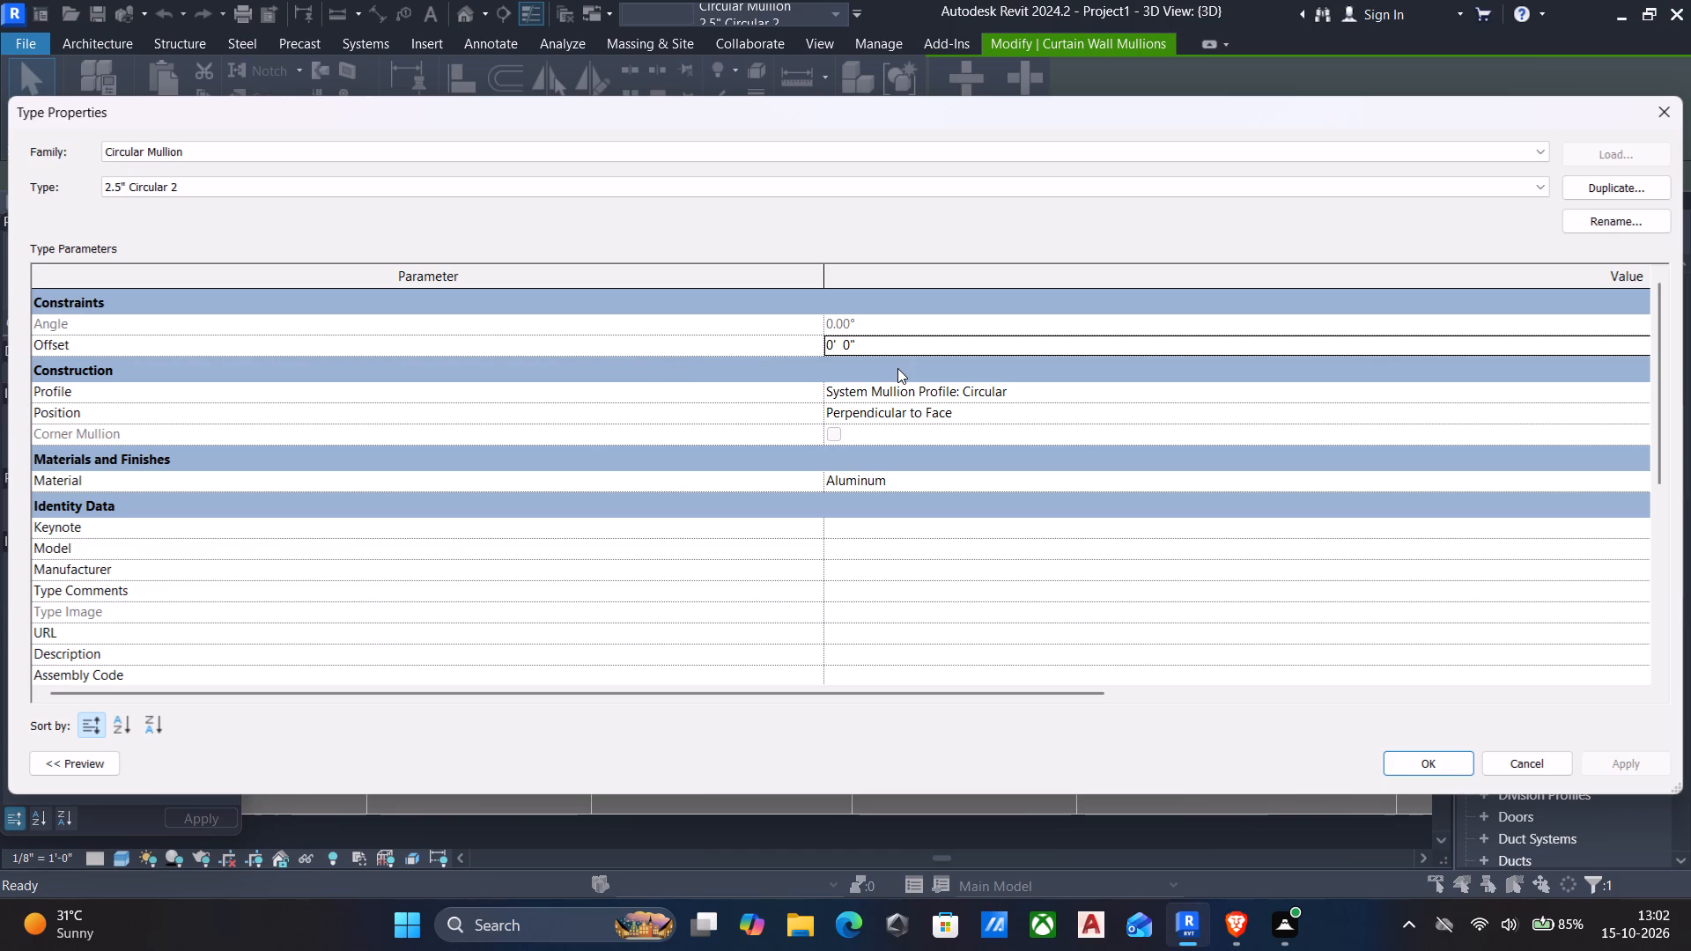
{"action": "scroll", "coordinate": [1032, 466], "scroll_direction": "up", "scroll_amount": 4}
{"action": "scroll", "coordinate": [879, 473], "scroll_direction": "down", "scroll_amount": 11}
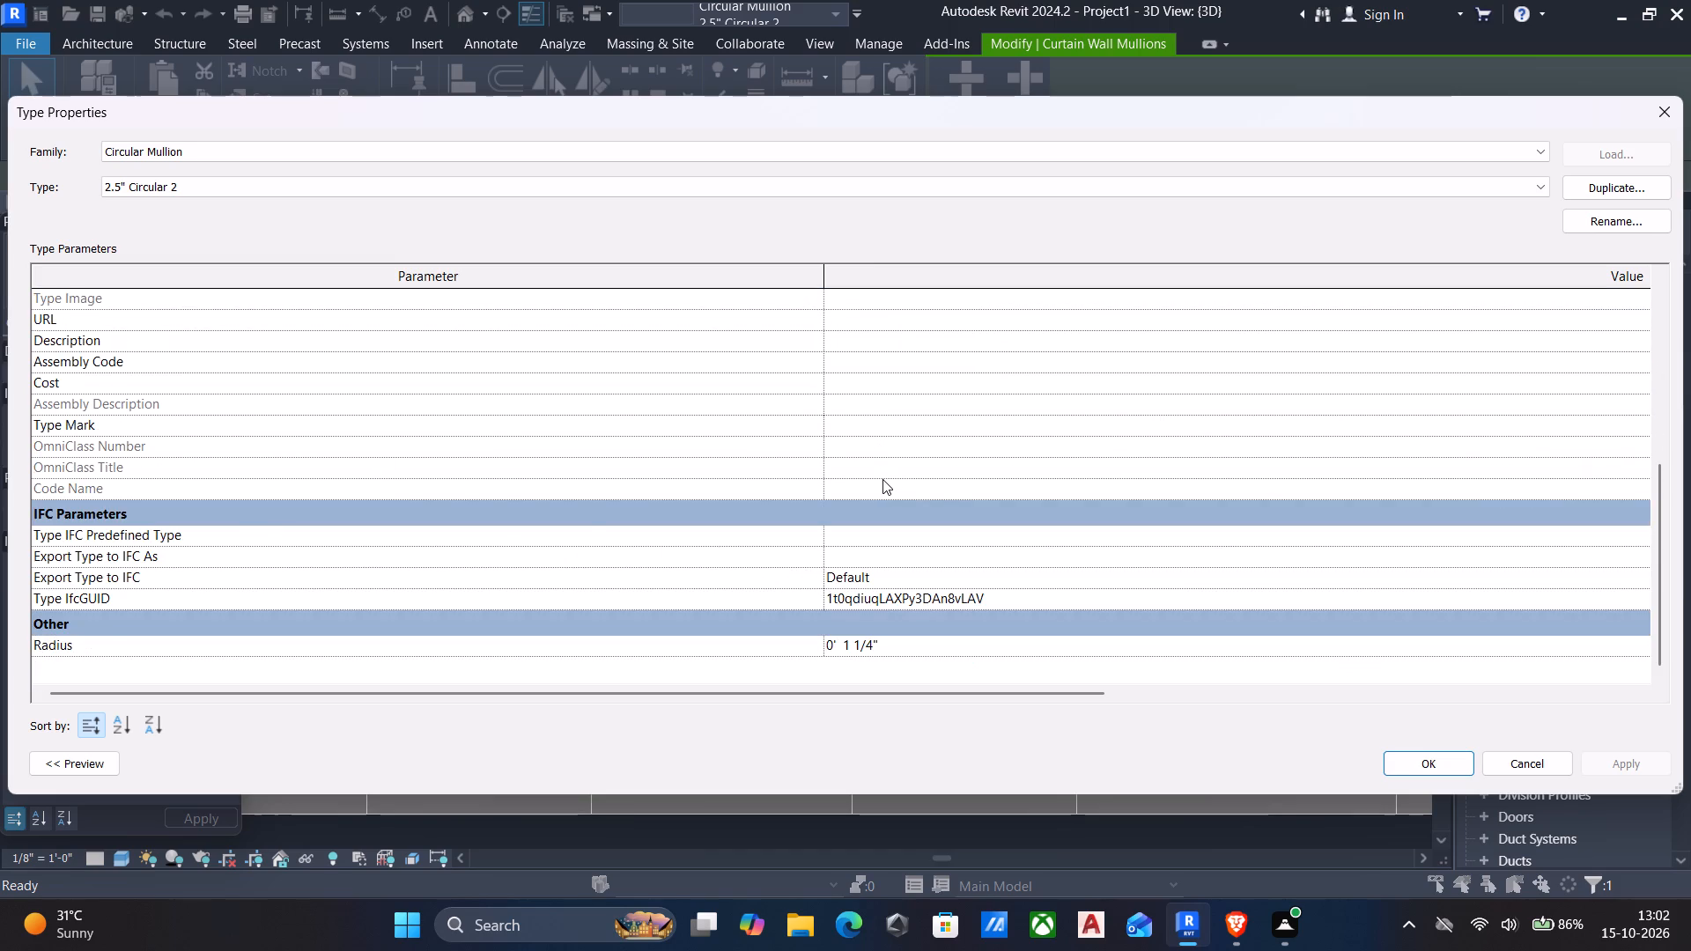
{"action": "scroll", "coordinate": [883, 479], "scroll_direction": "up", "scroll_amount": 5}
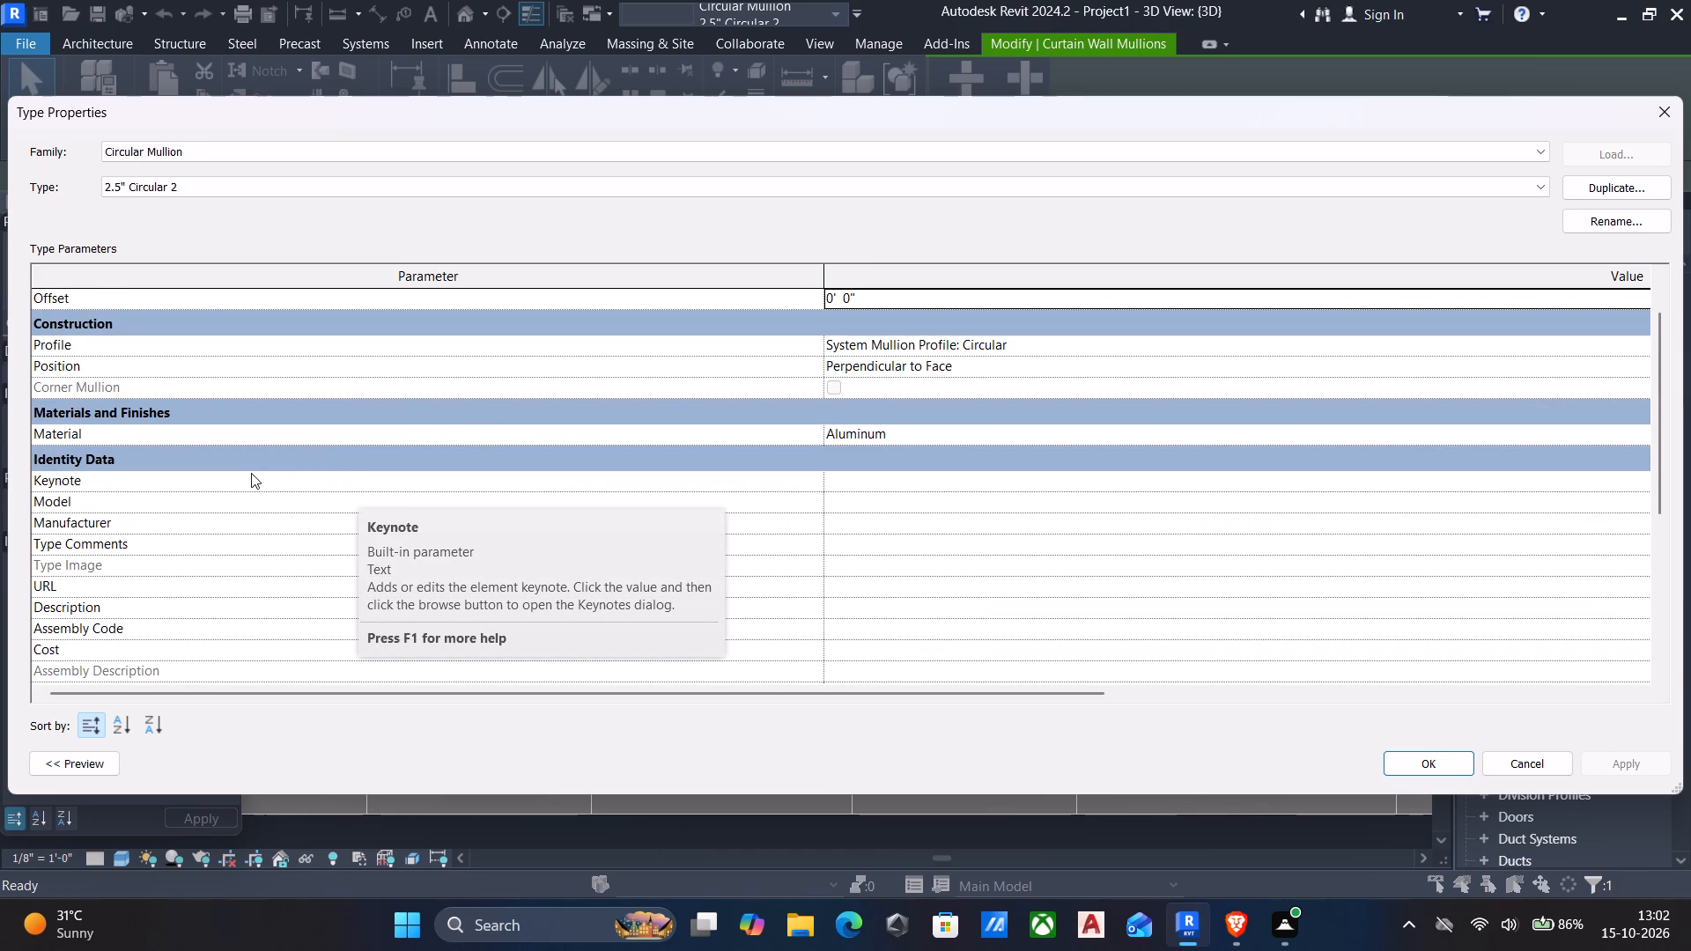
{"action": "scroll", "coordinate": [794, 518], "scroll_direction": "down", "scroll_amount": 5}
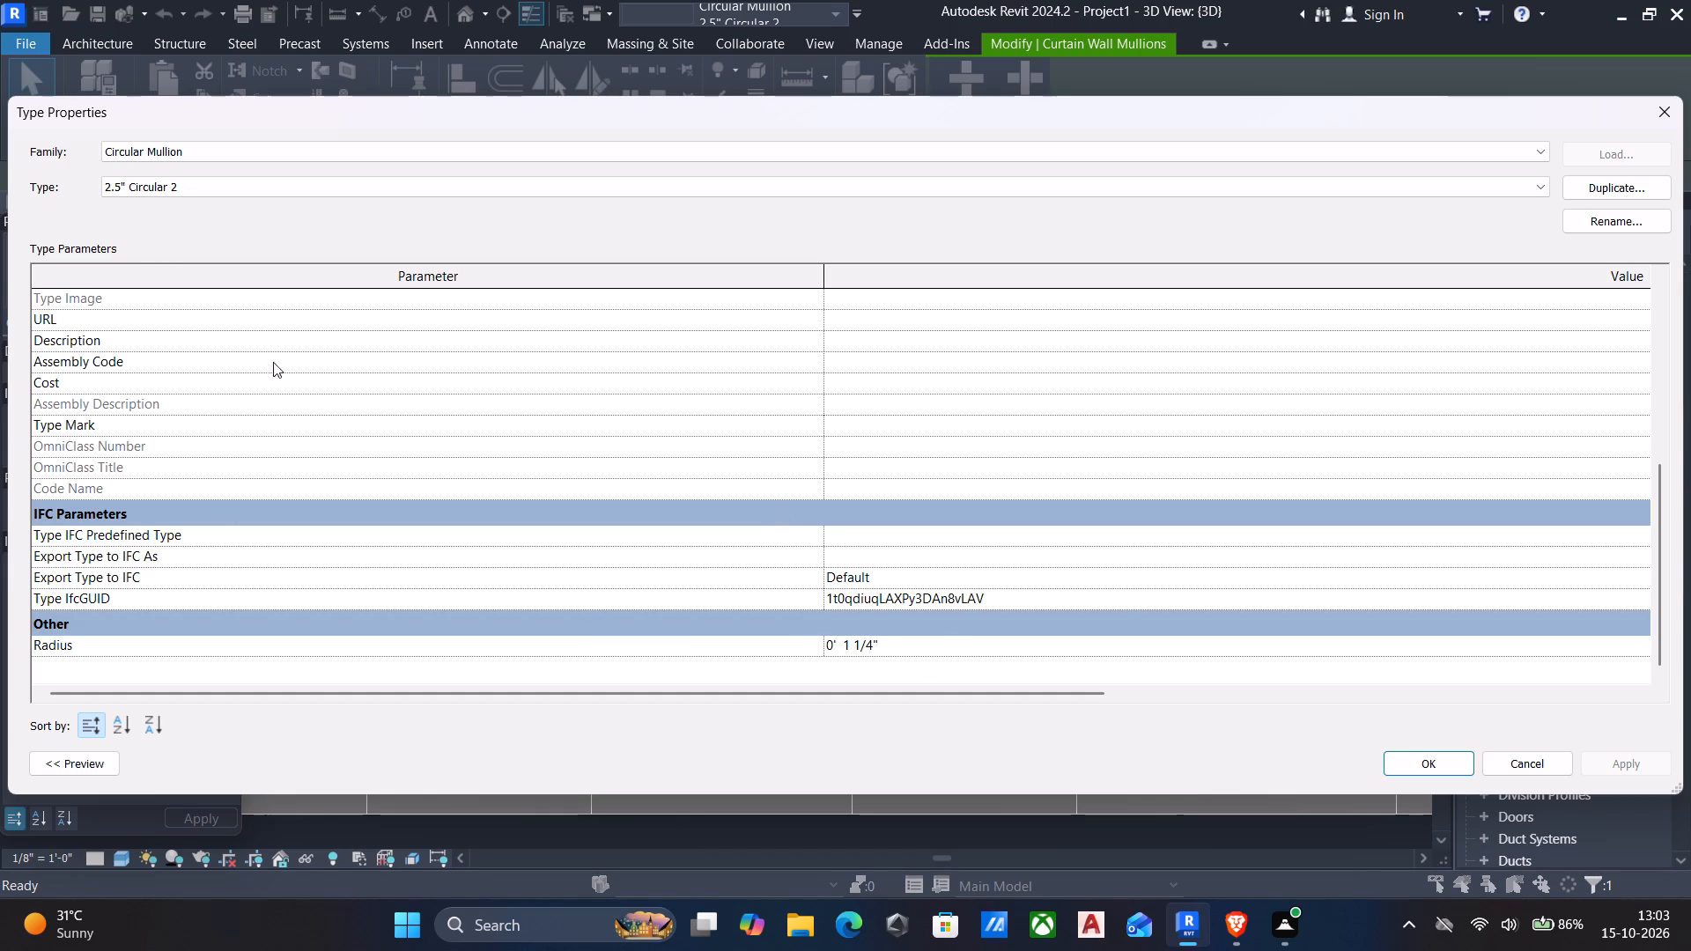
{"action": "scroll", "coordinate": [277, 370], "scroll_direction": "up", "scroll_amount": 13}
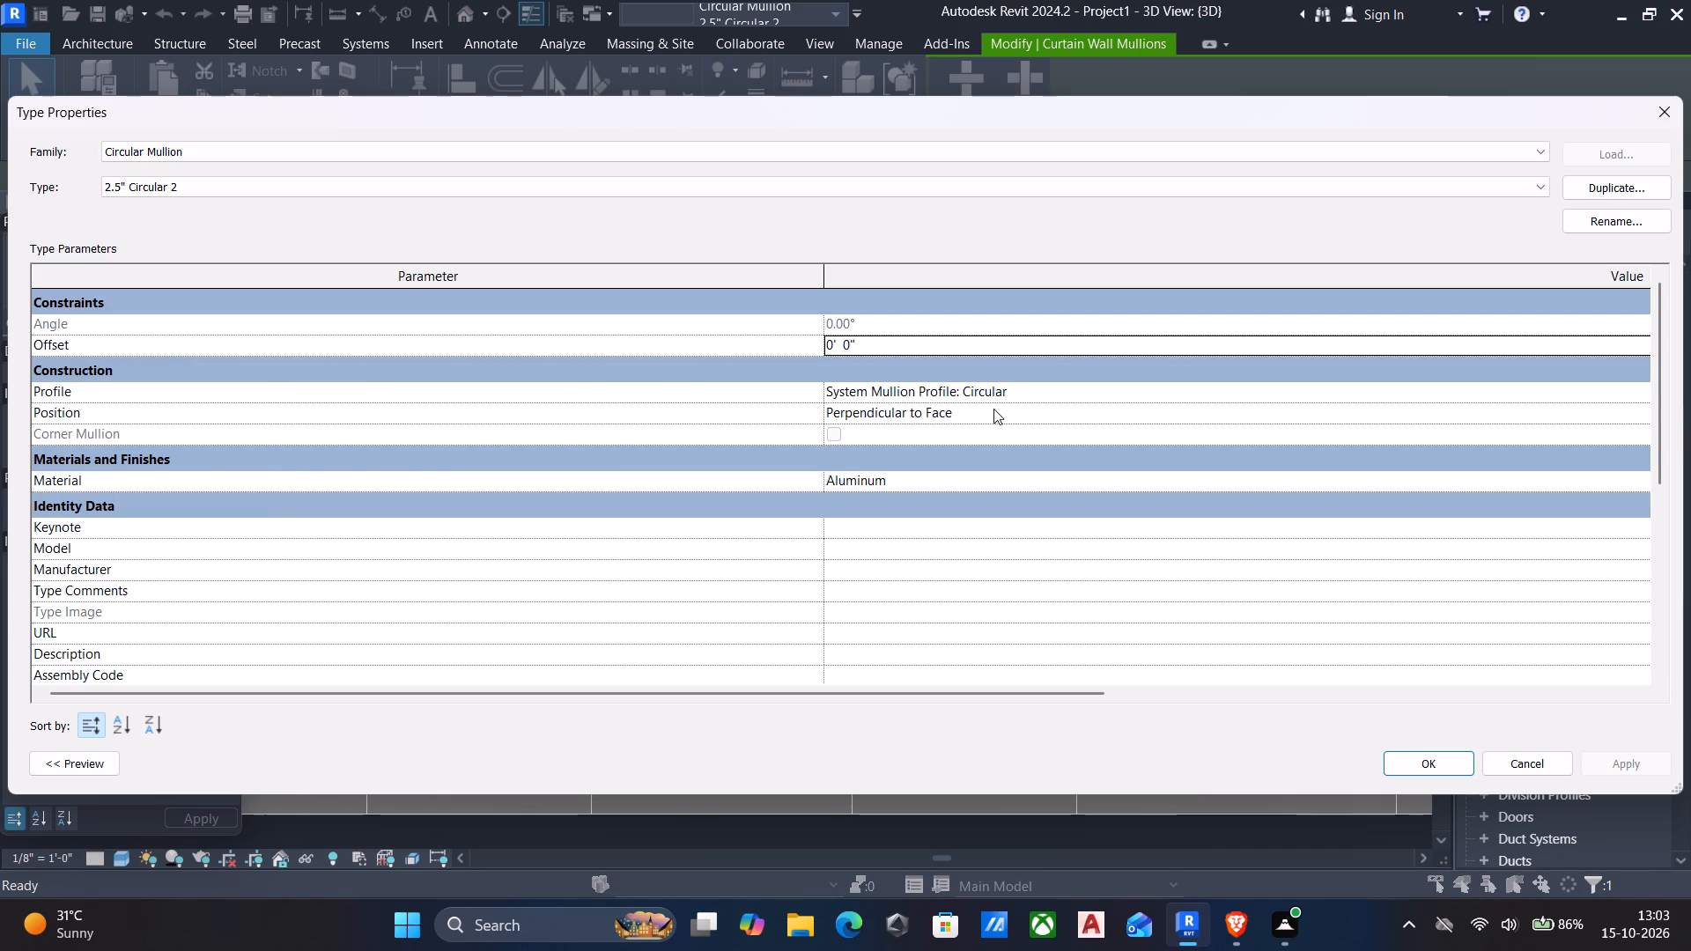
{"action": "left_click", "coordinate": [1640, 391]}
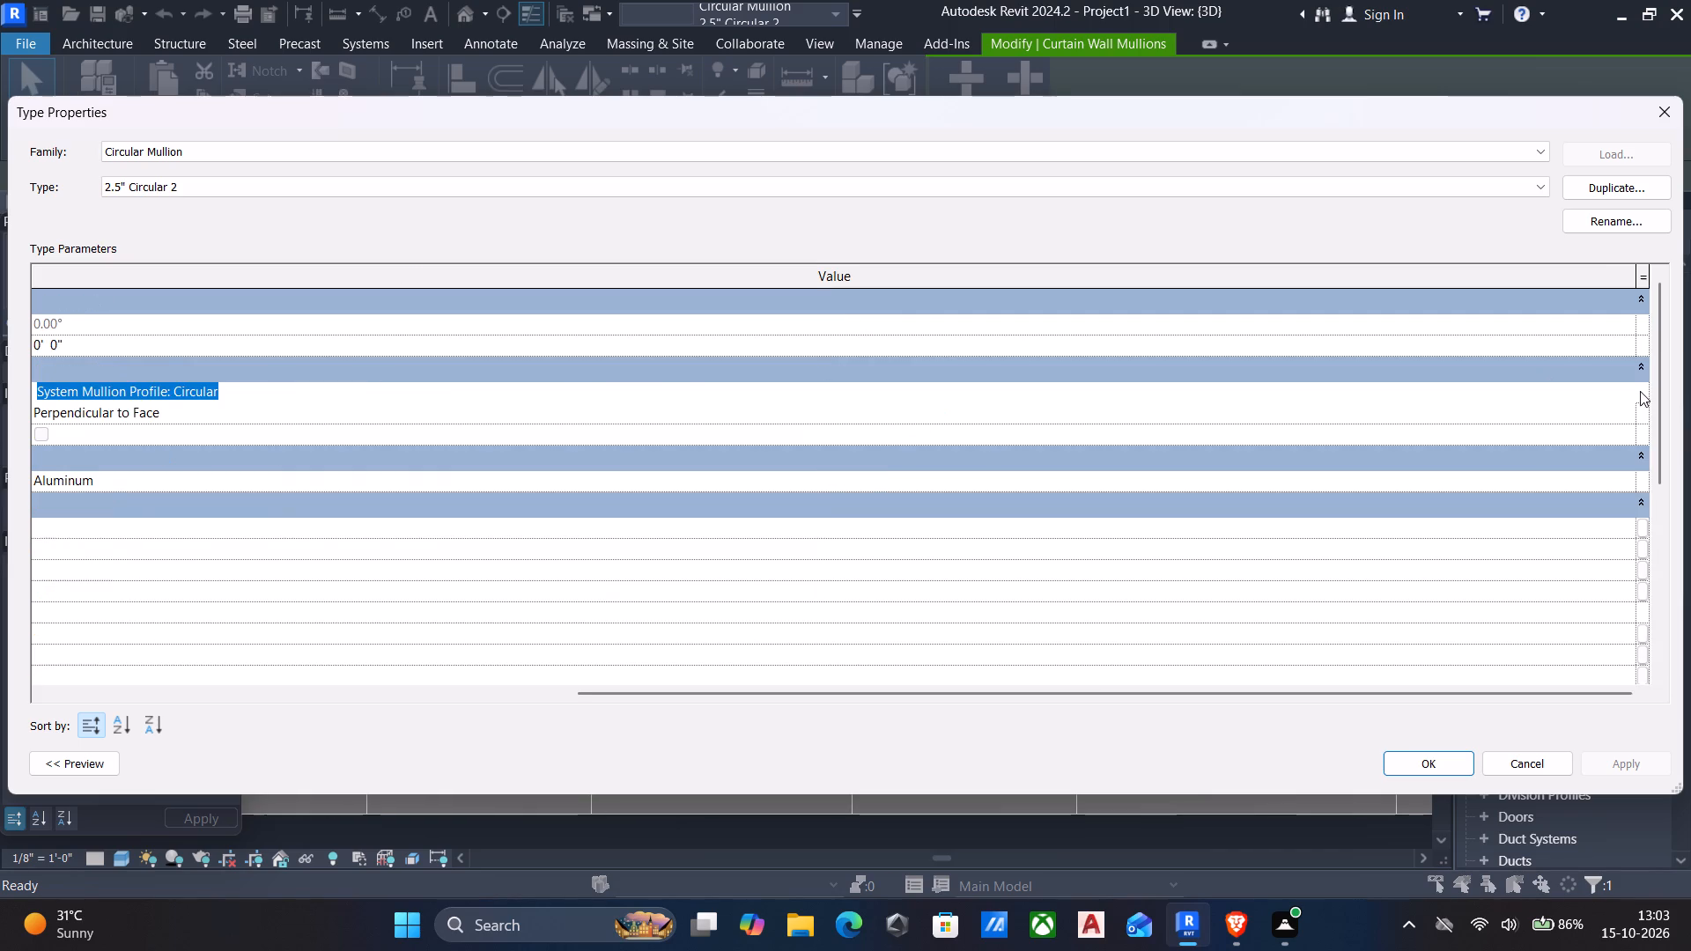
{"action": "left_click", "coordinate": [1625, 393]}
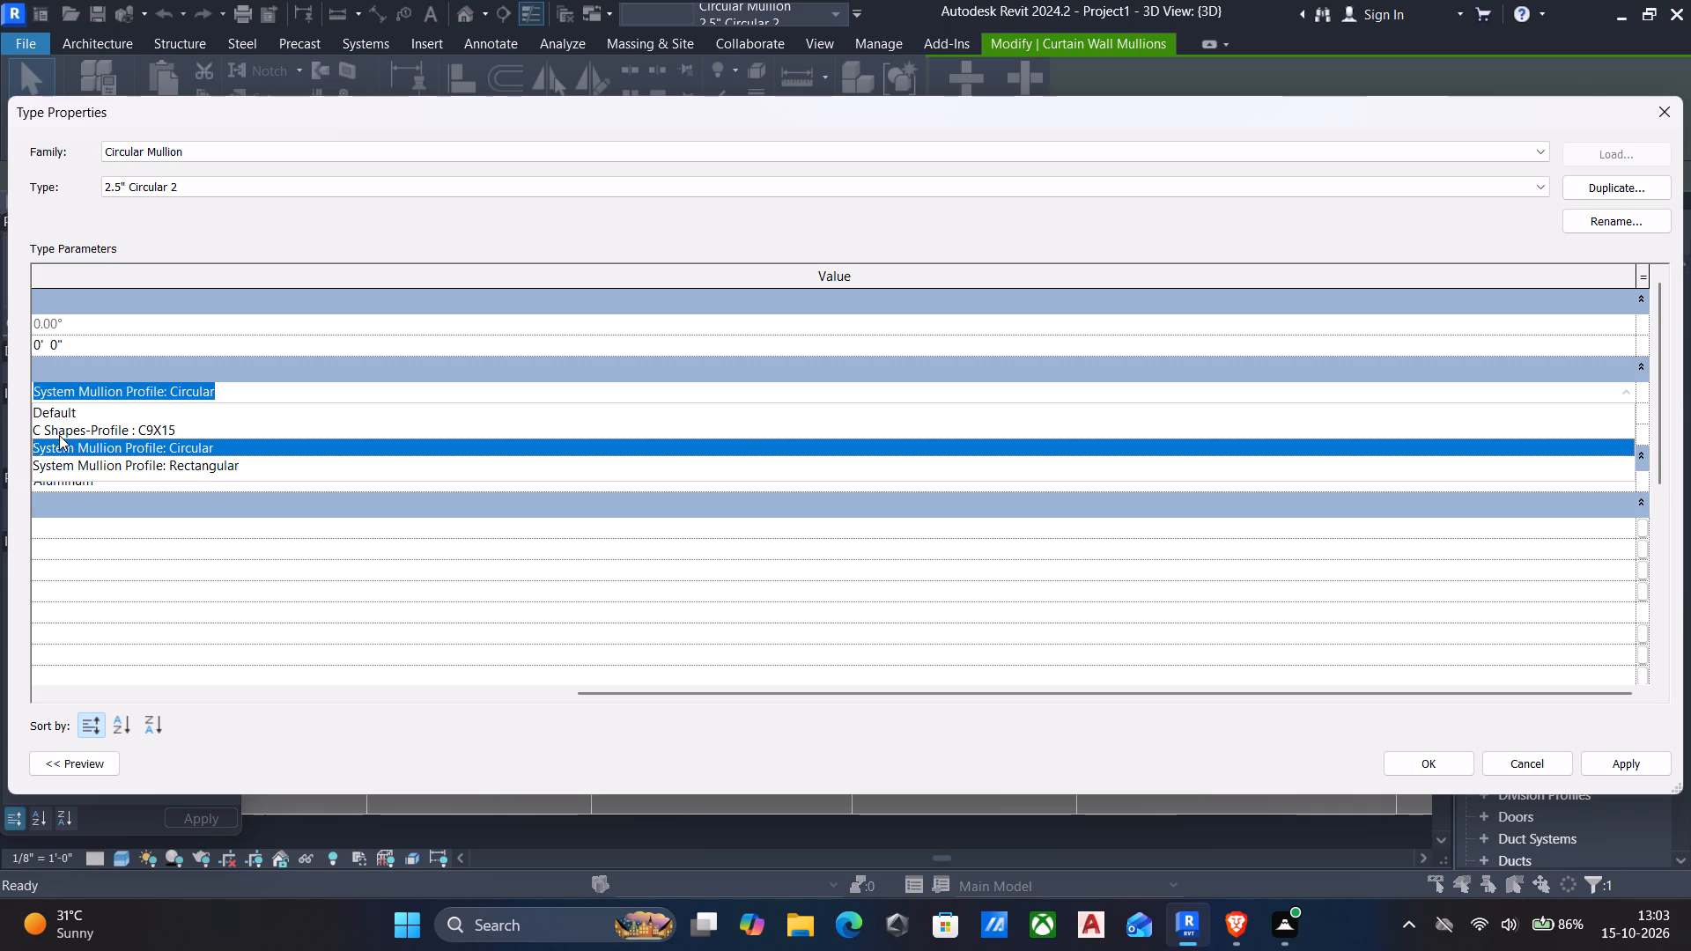
{"action": "scroll", "coordinate": [85, 433], "scroll_direction": "down", "scroll_amount": 4}
{"action": "left_click", "coordinate": [85, 432]}
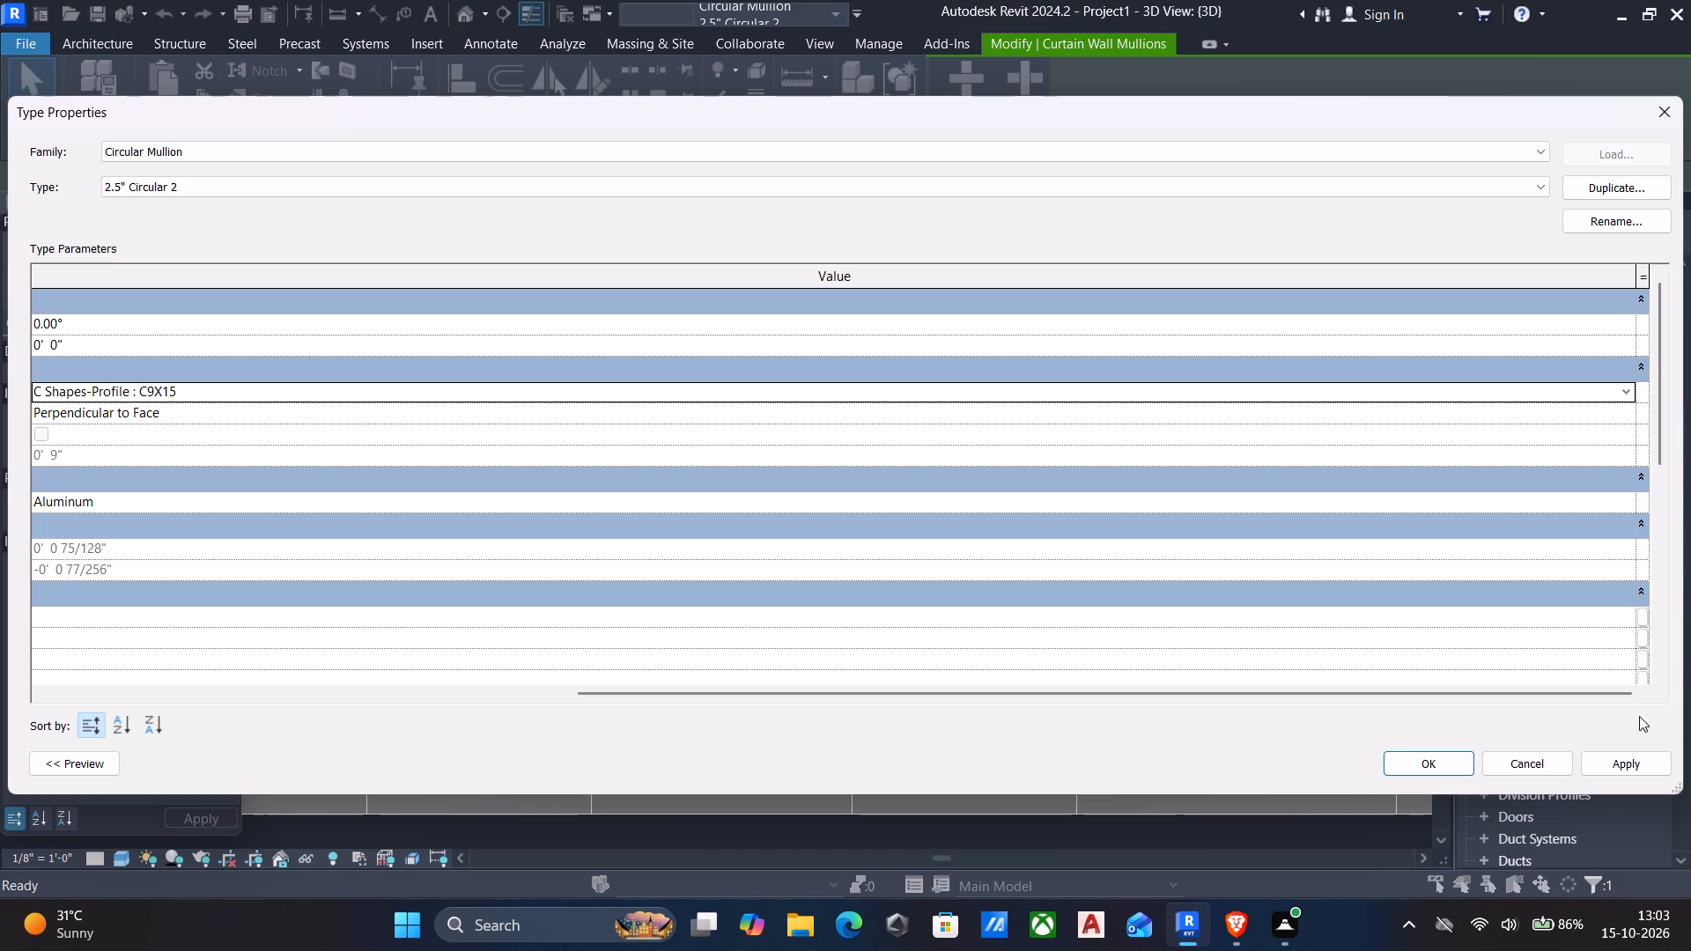
{"action": "left_click", "coordinate": [1613, 765]}
{"action": "left_click", "coordinate": [1419, 765]}
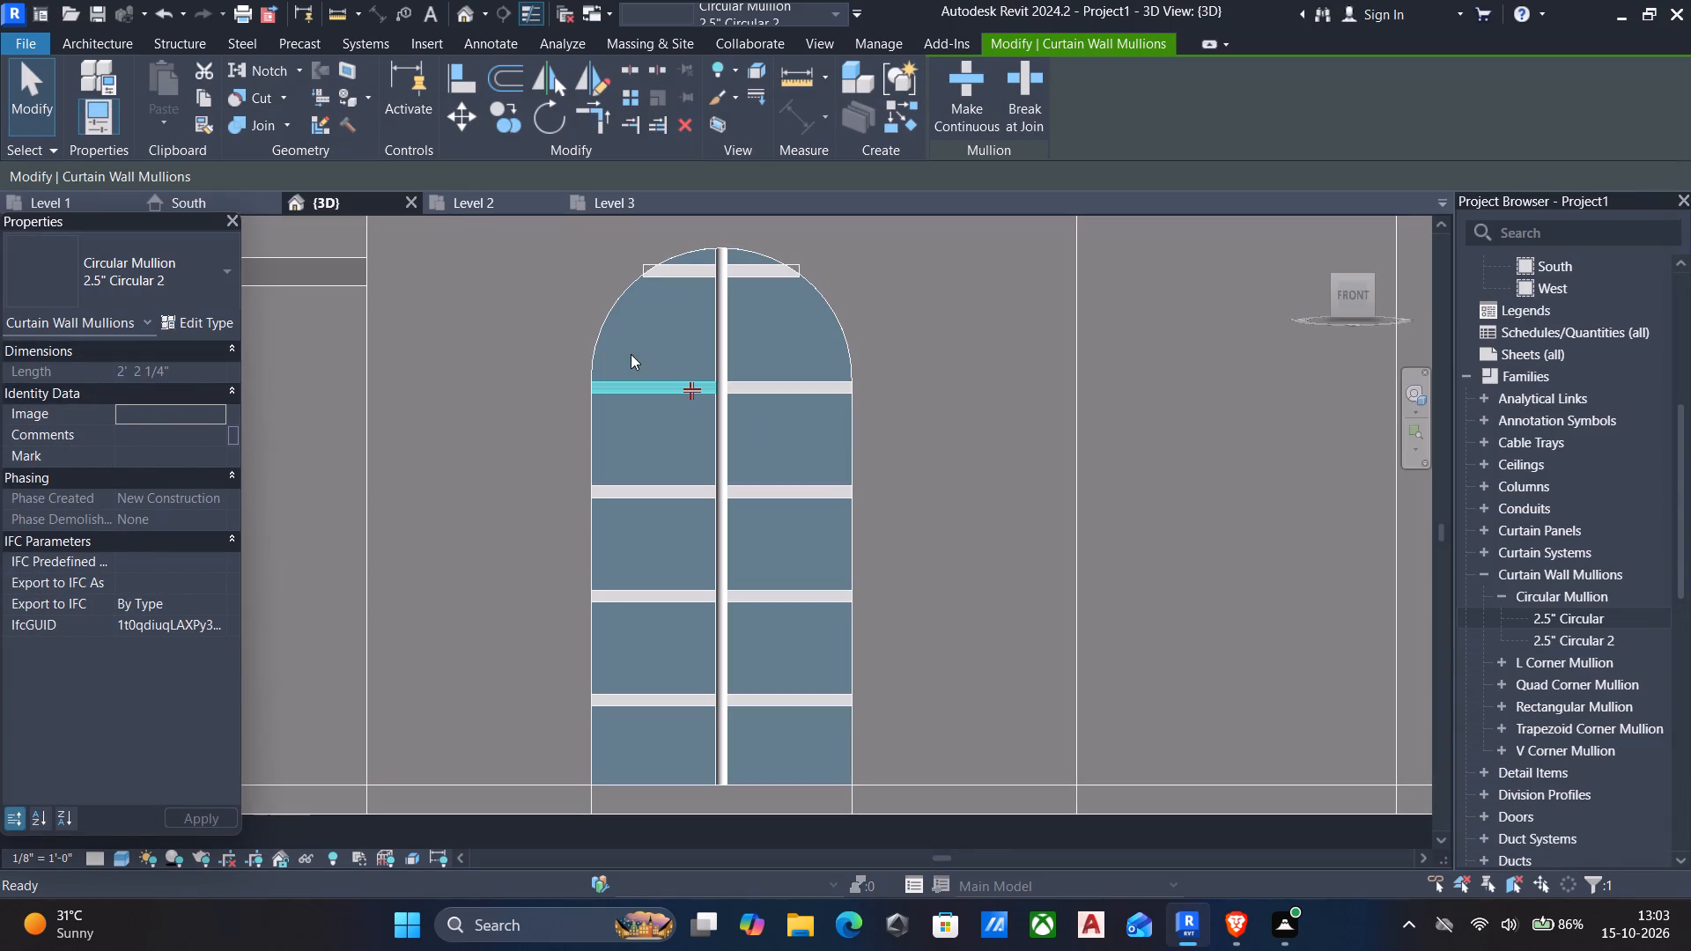
{"action": "key", "text": "Escape"}
Inspect the horizontal mullions of the arched curtain wall up close and from several angles.
{"action": "scroll", "coordinate": [684, 267], "scroll_direction": "up", "scroll_amount": 3}
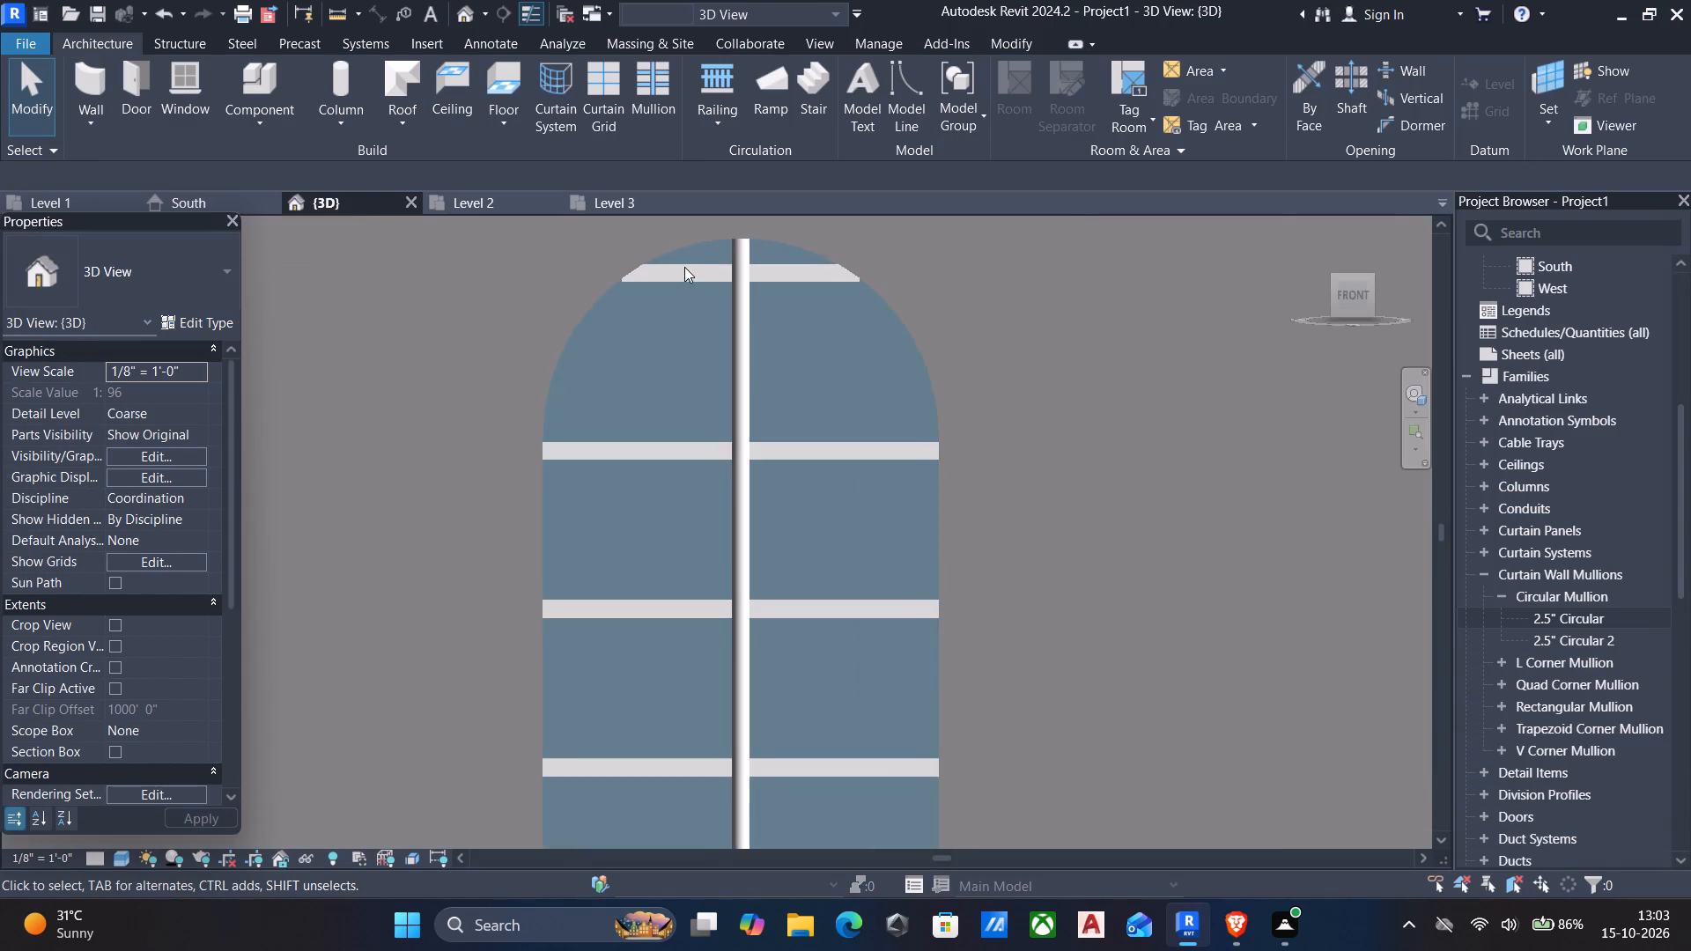
{"action": "scroll", "coordinate": [705, 265], "scroll_direction": "up", "scroll_amount": 4}
{"action": "scroll", "coordinate": [648, 288], "scroll_direction": "down", "scroll_amount": 3}
{"action": "middle_click_drag", "start_coordinate": [646, 295], "coordinate": [580, 312], "text": "shift"}
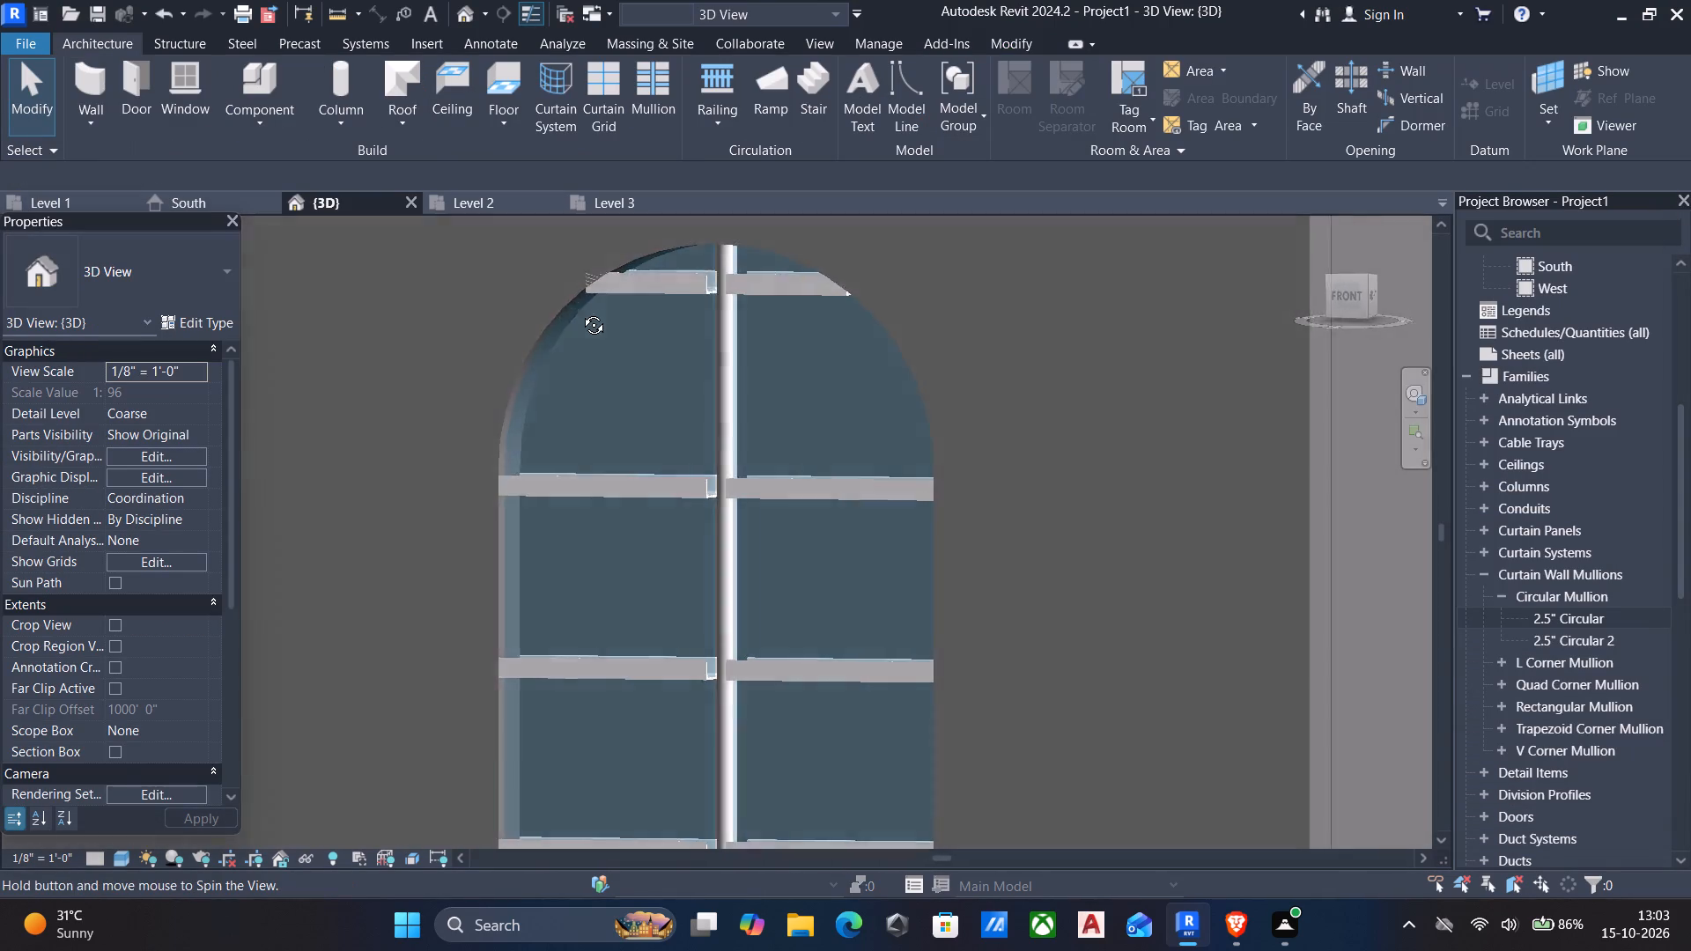
{"action": "middle_click_drag", "start_coordinate": [580, 312], "coordinate": [634, 518], "text": "shift"}
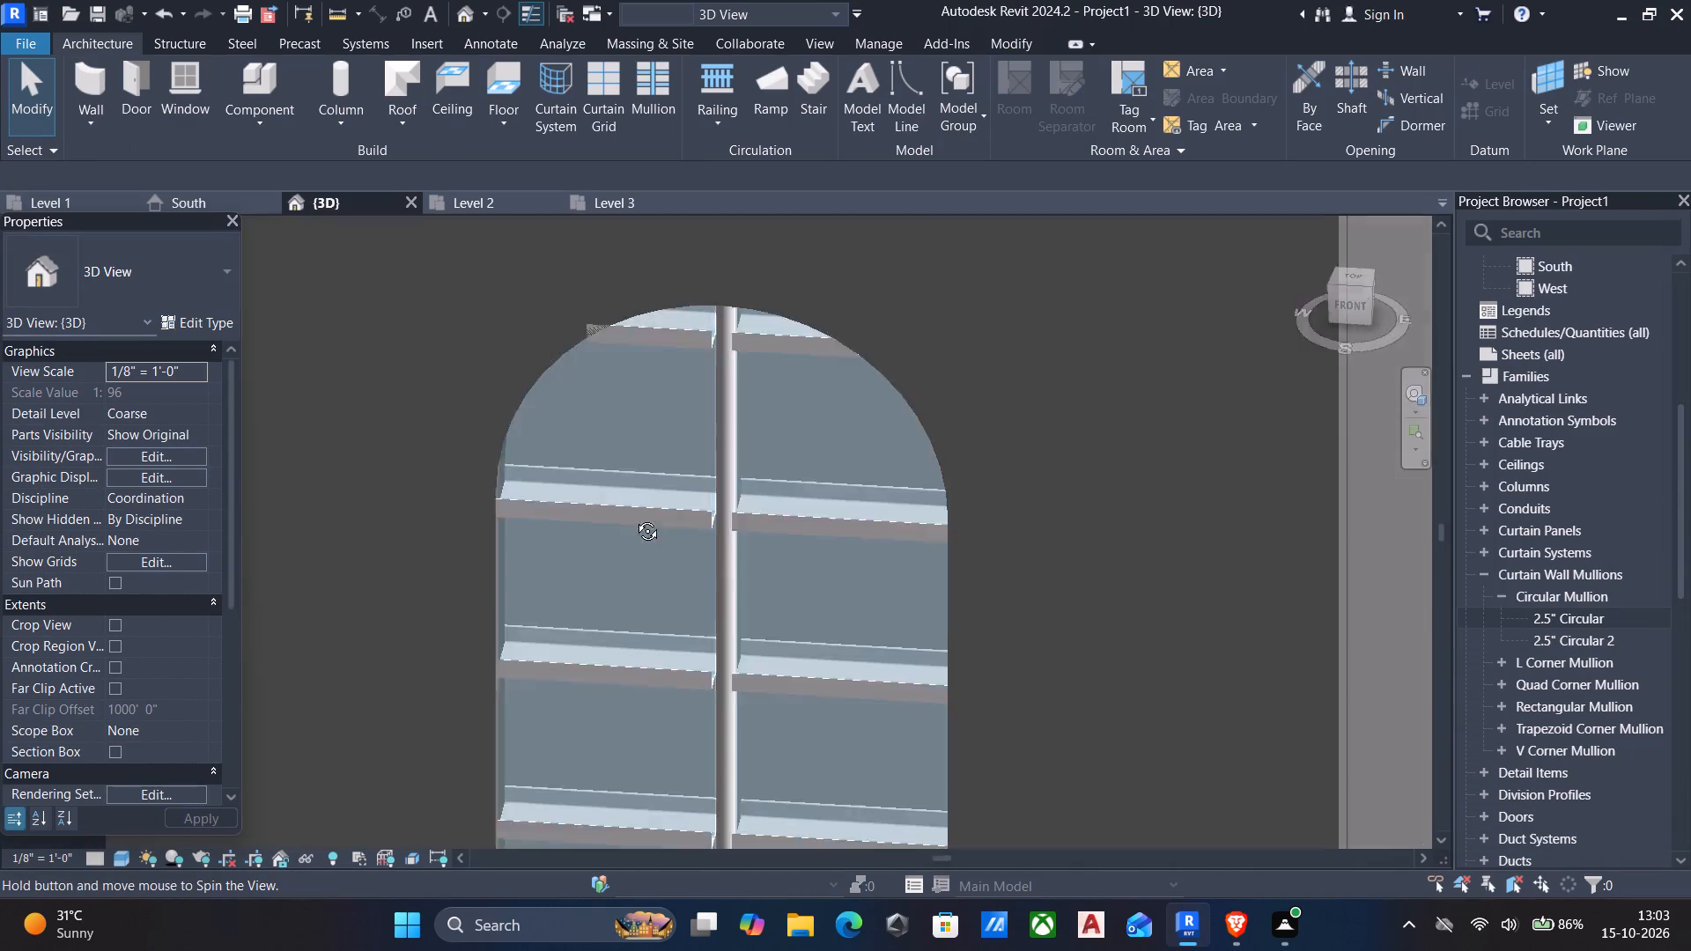
{"action": "middle_click_drag", "start_coordinate": [634, 518], "coordinate": [692, 368], "text": "shift"}
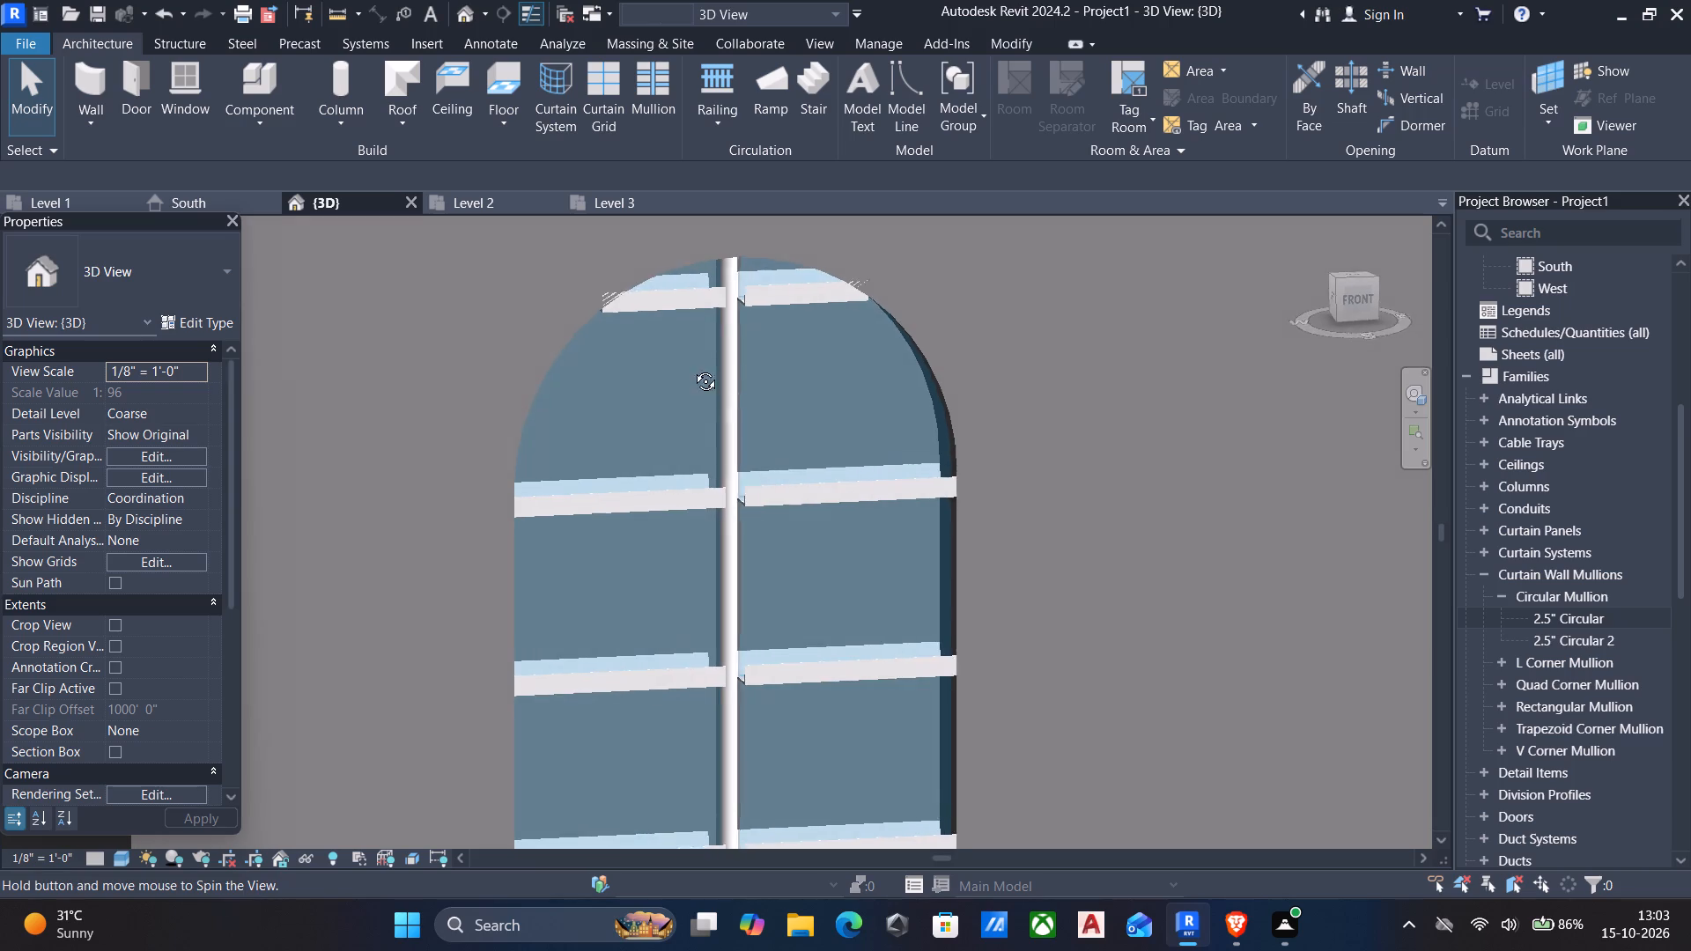
{"action": "middle_click_drag", "start_coordinate": [692, 368], "coordinate": [691, 358], "text": "shift"}
{"action": "left_click", "coordinate": [660, 484]}
{"action": "key", "text": "Escape"}
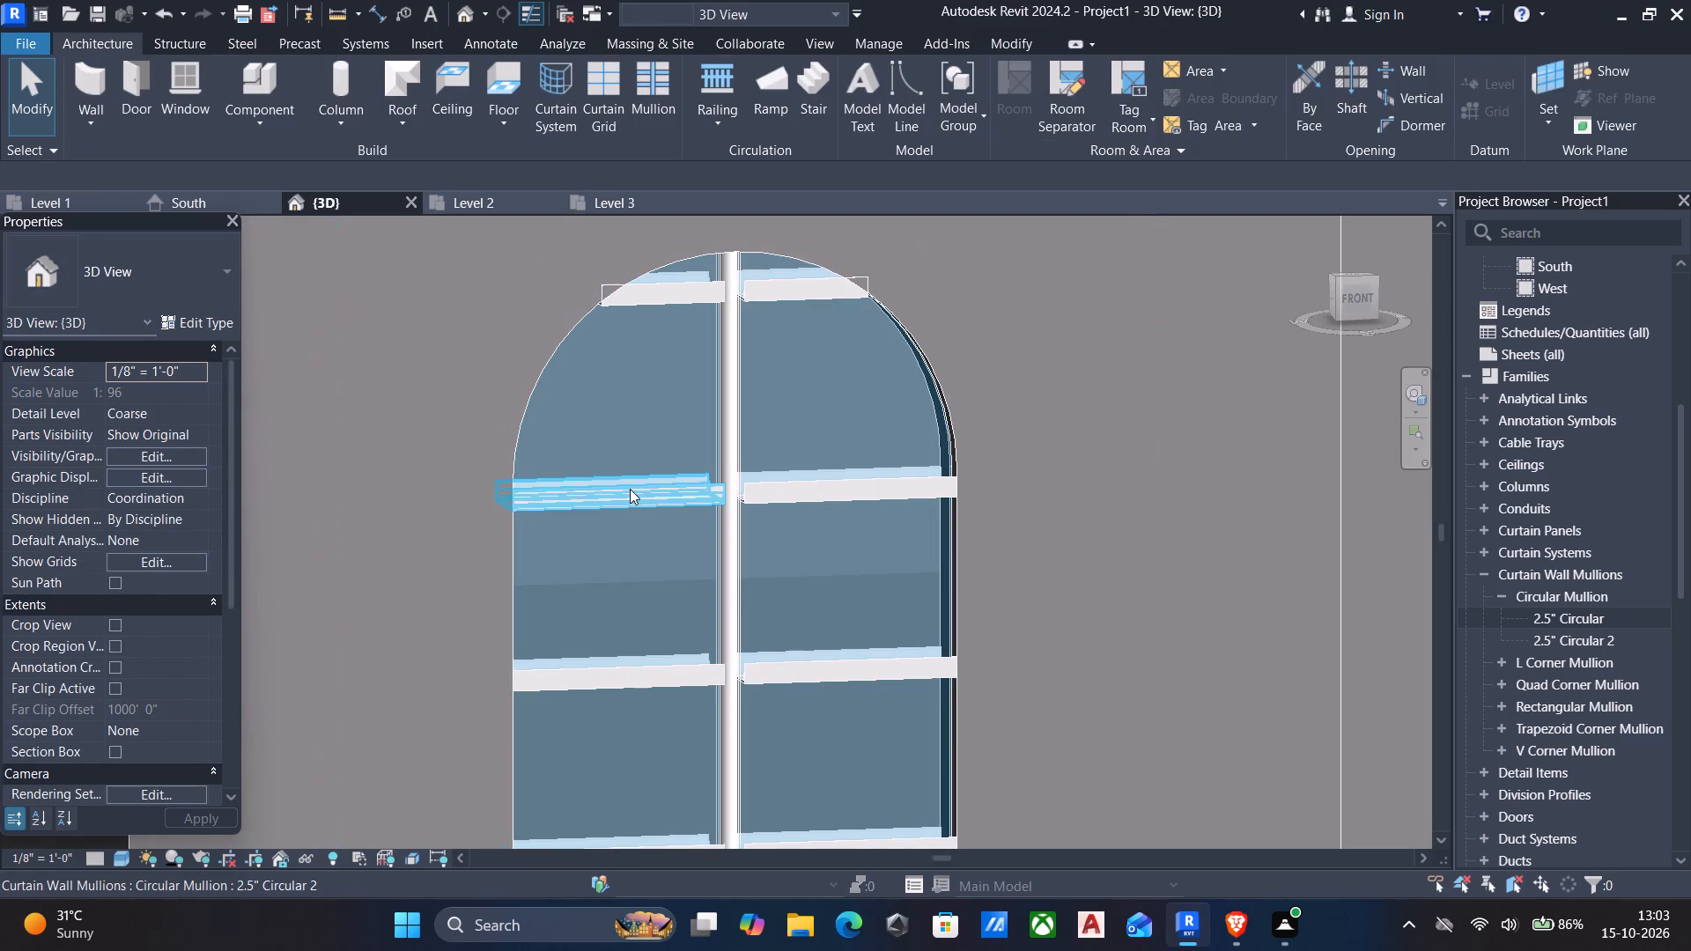
Set the Profile of the horizontal mullions' 2.5" Circular 2 type to System Mullion Profile: Circular.
{"action": "left_click", "coordinate": [630, 490]}
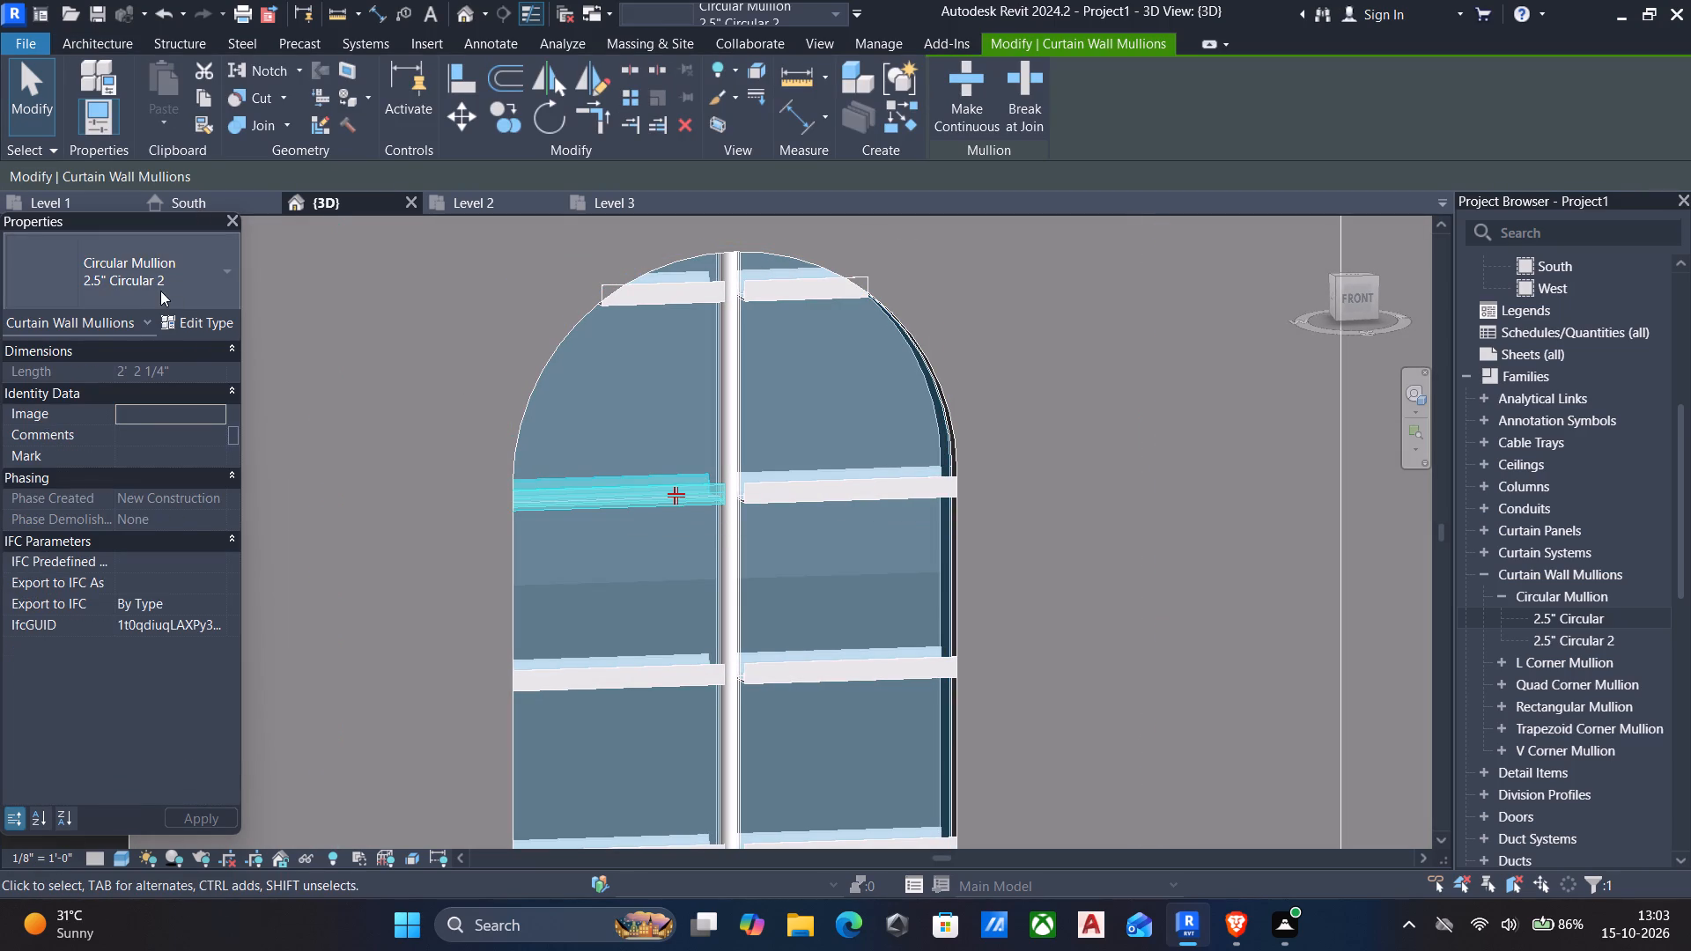
{"action": "left_click", "coordinate": [207, 327]}
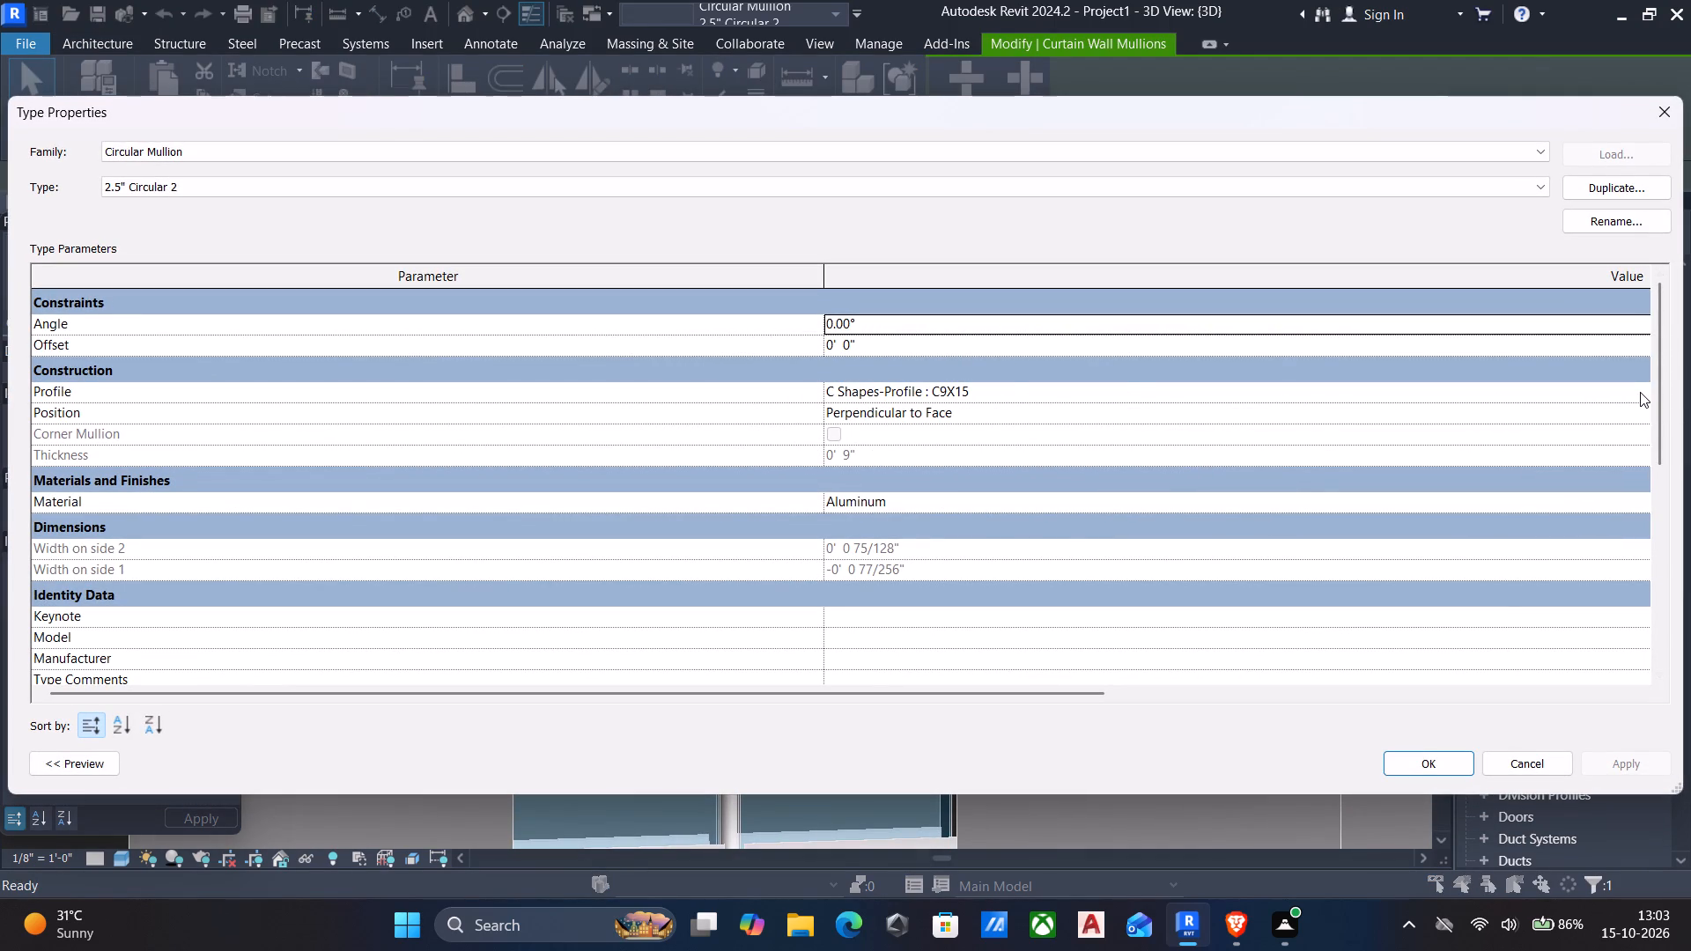
{"action": "left_click", "coordinate": [1644, 417]}
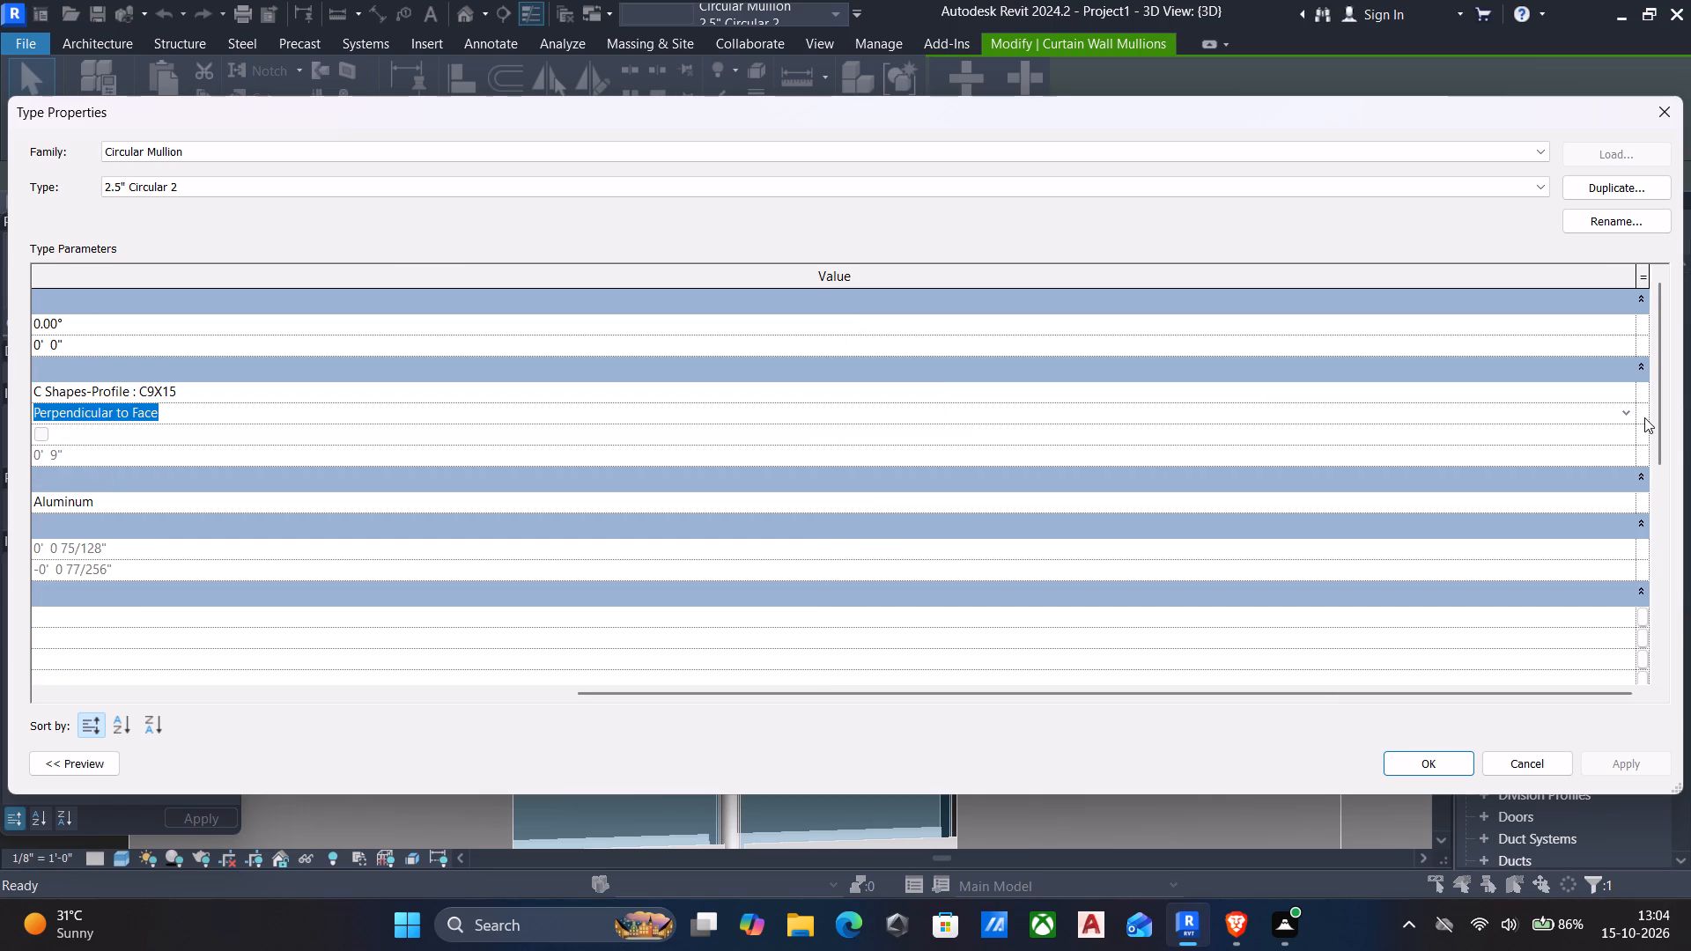
{"action": "left_click", "coordinate": [1630, 414]}
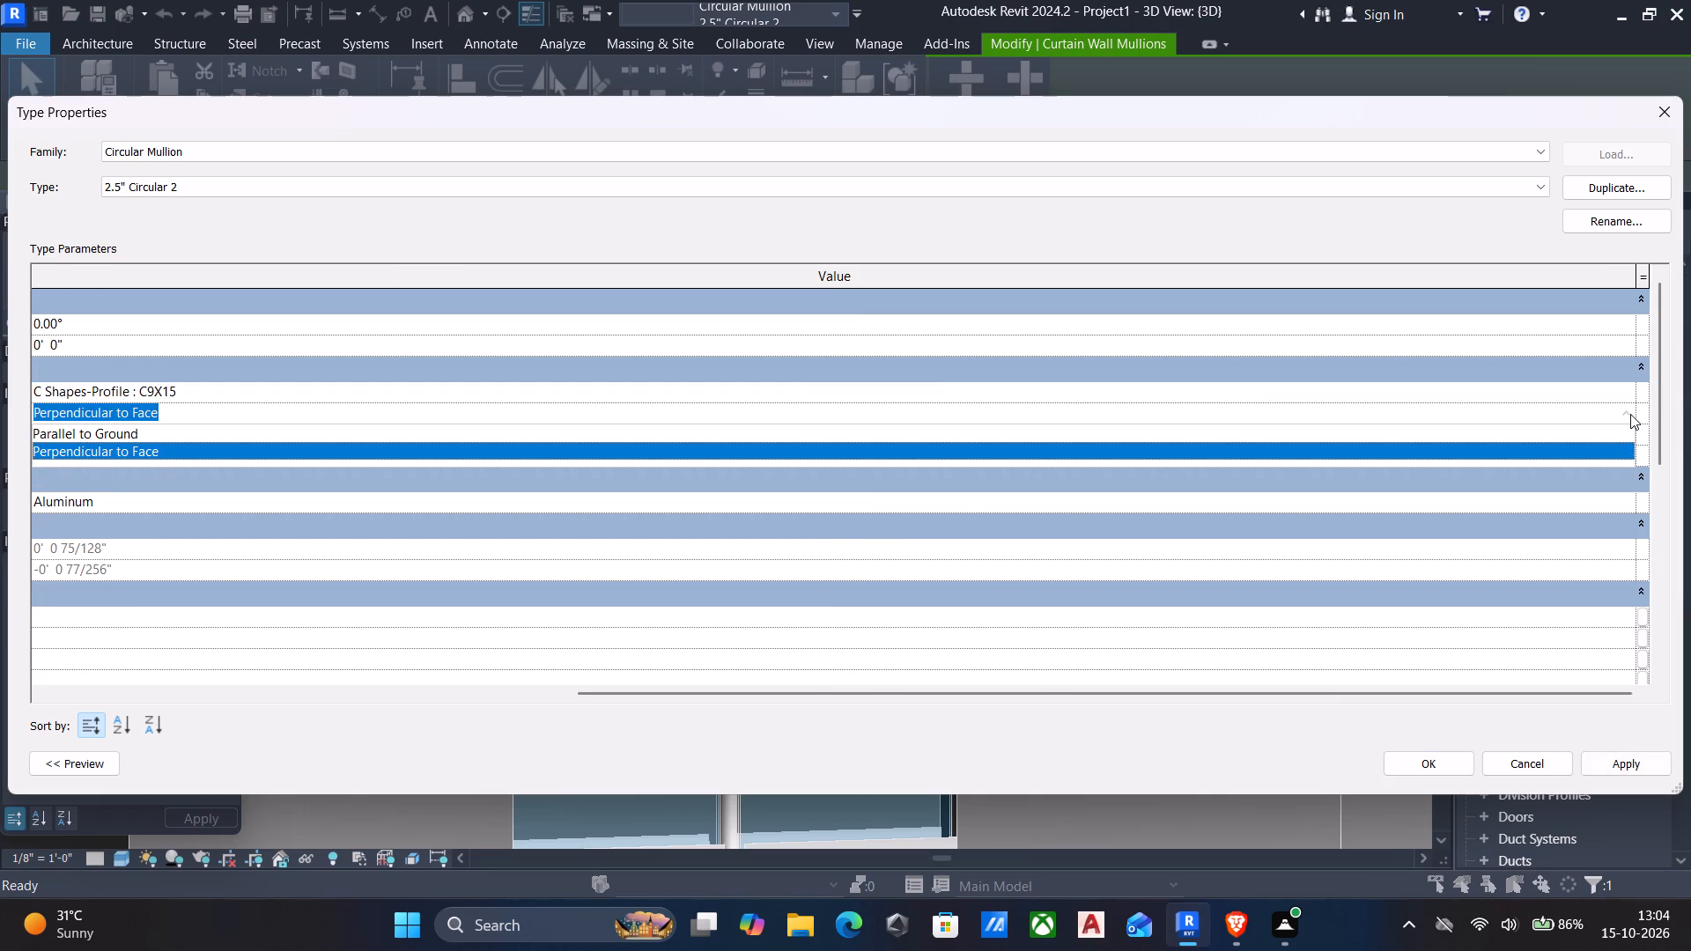
{"action": "left_click", "coordinate": [1630, 414]}
{"action": "left_click", "coordinate": [1629, 390]}
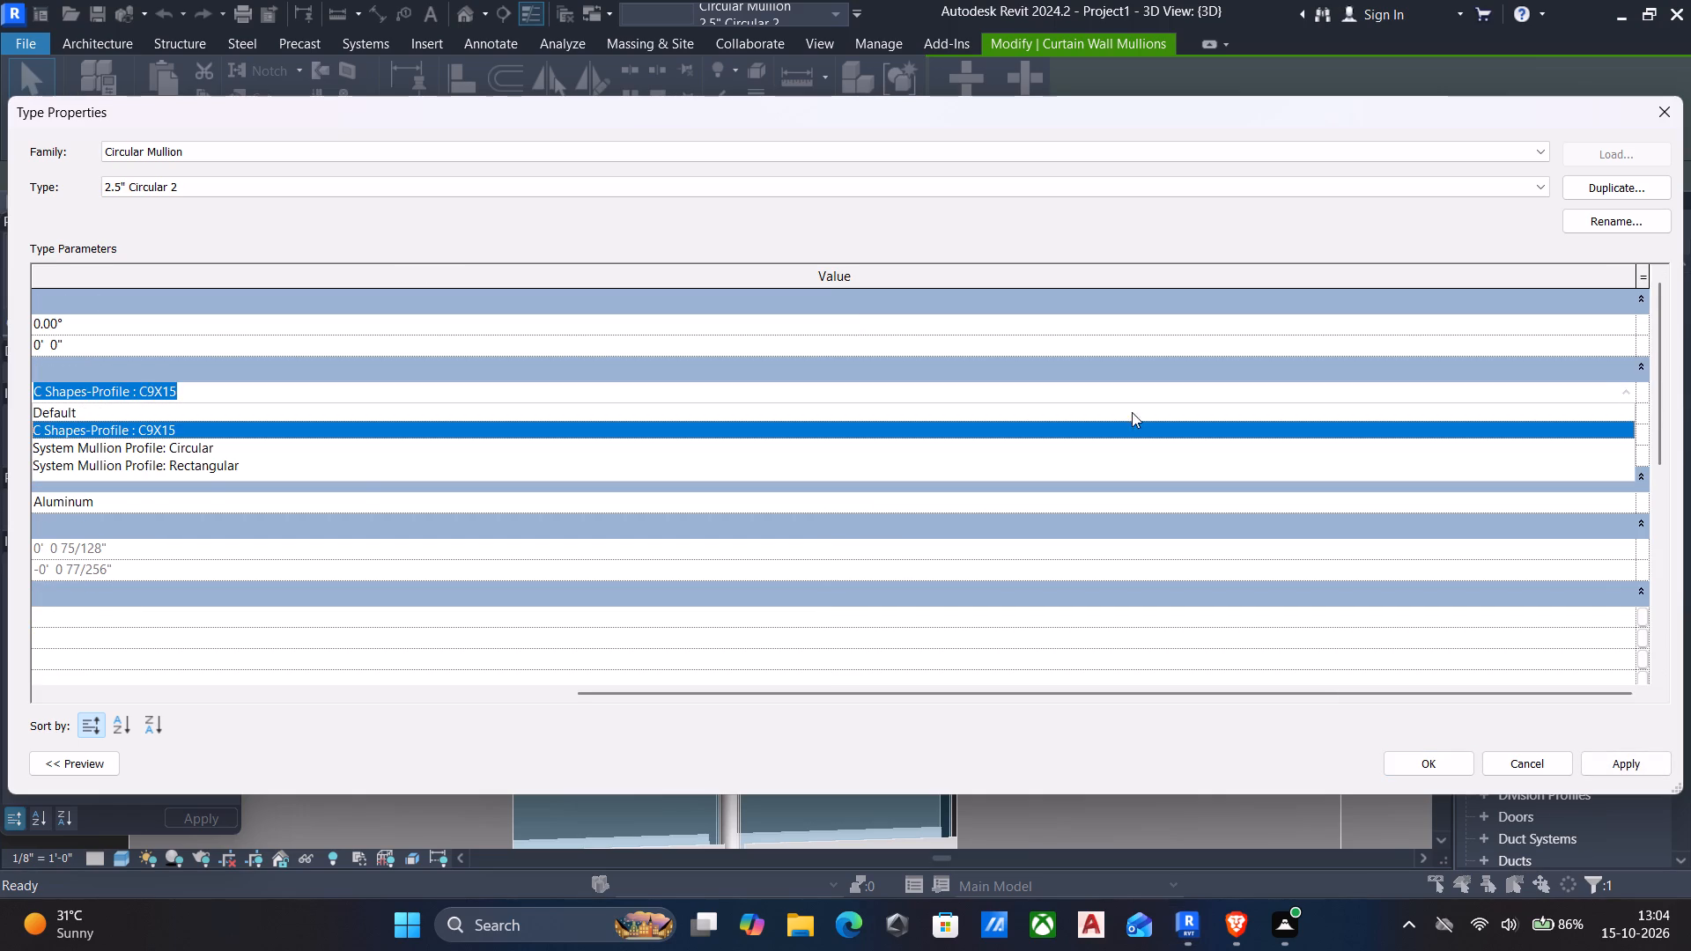
{"action": "scroll", "coordinate": [168, 446], "scroll_direction": "down", "scroll_amount": 4}
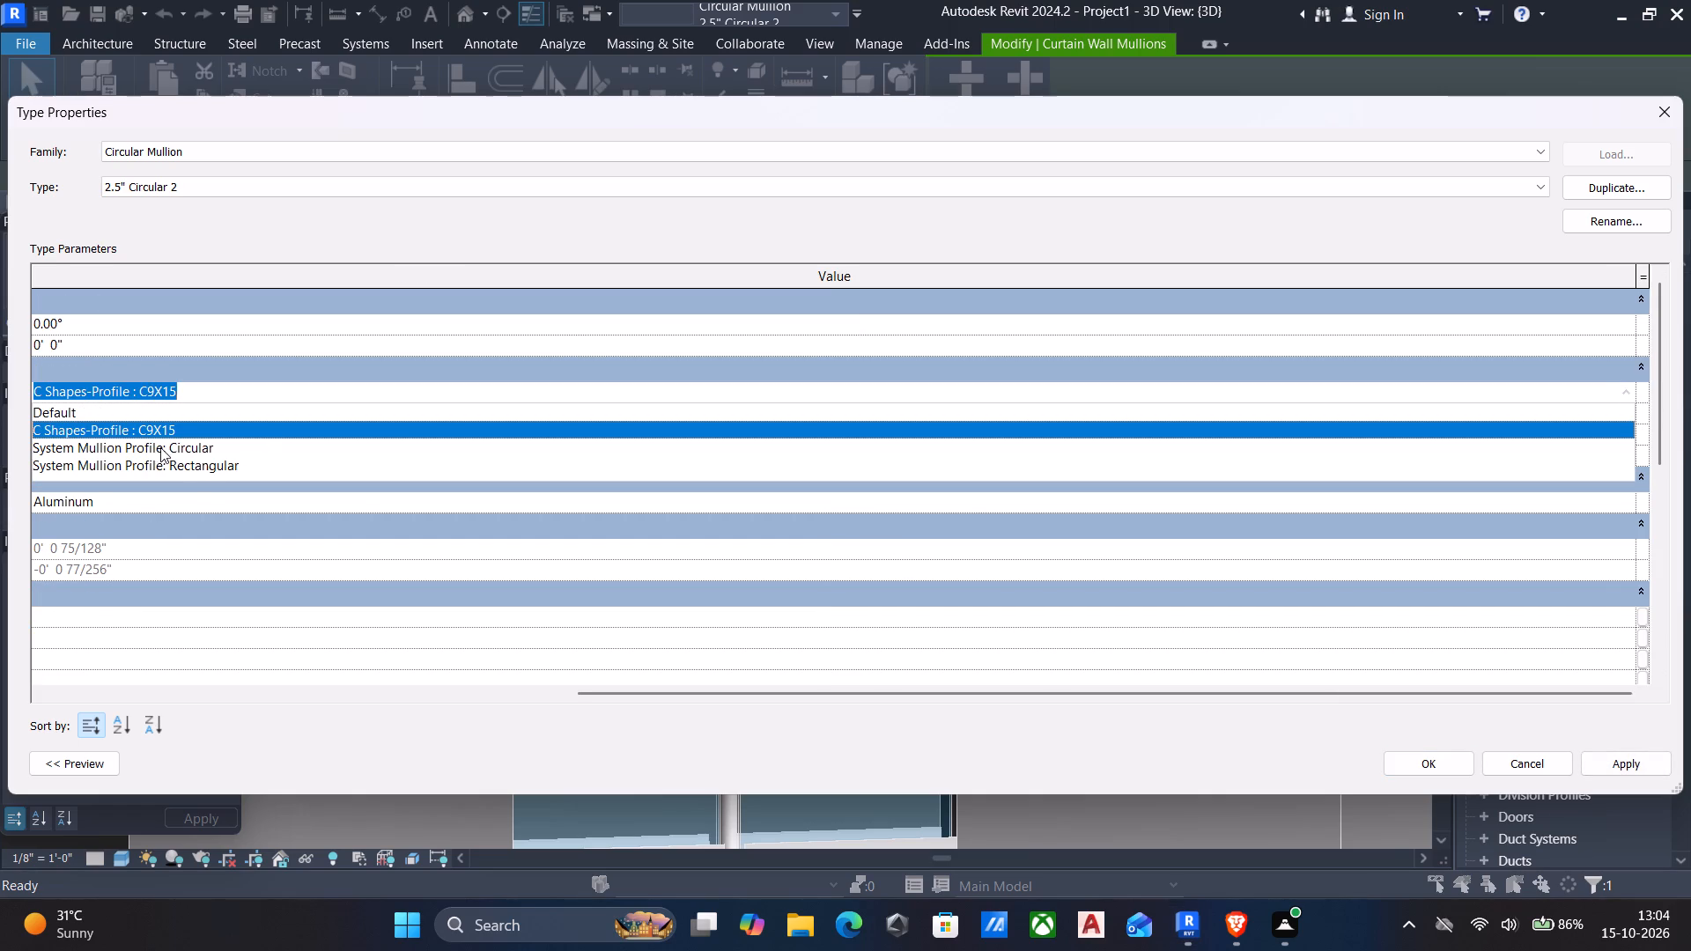
{"action": "left_click", "coordinate": [151, 447]}
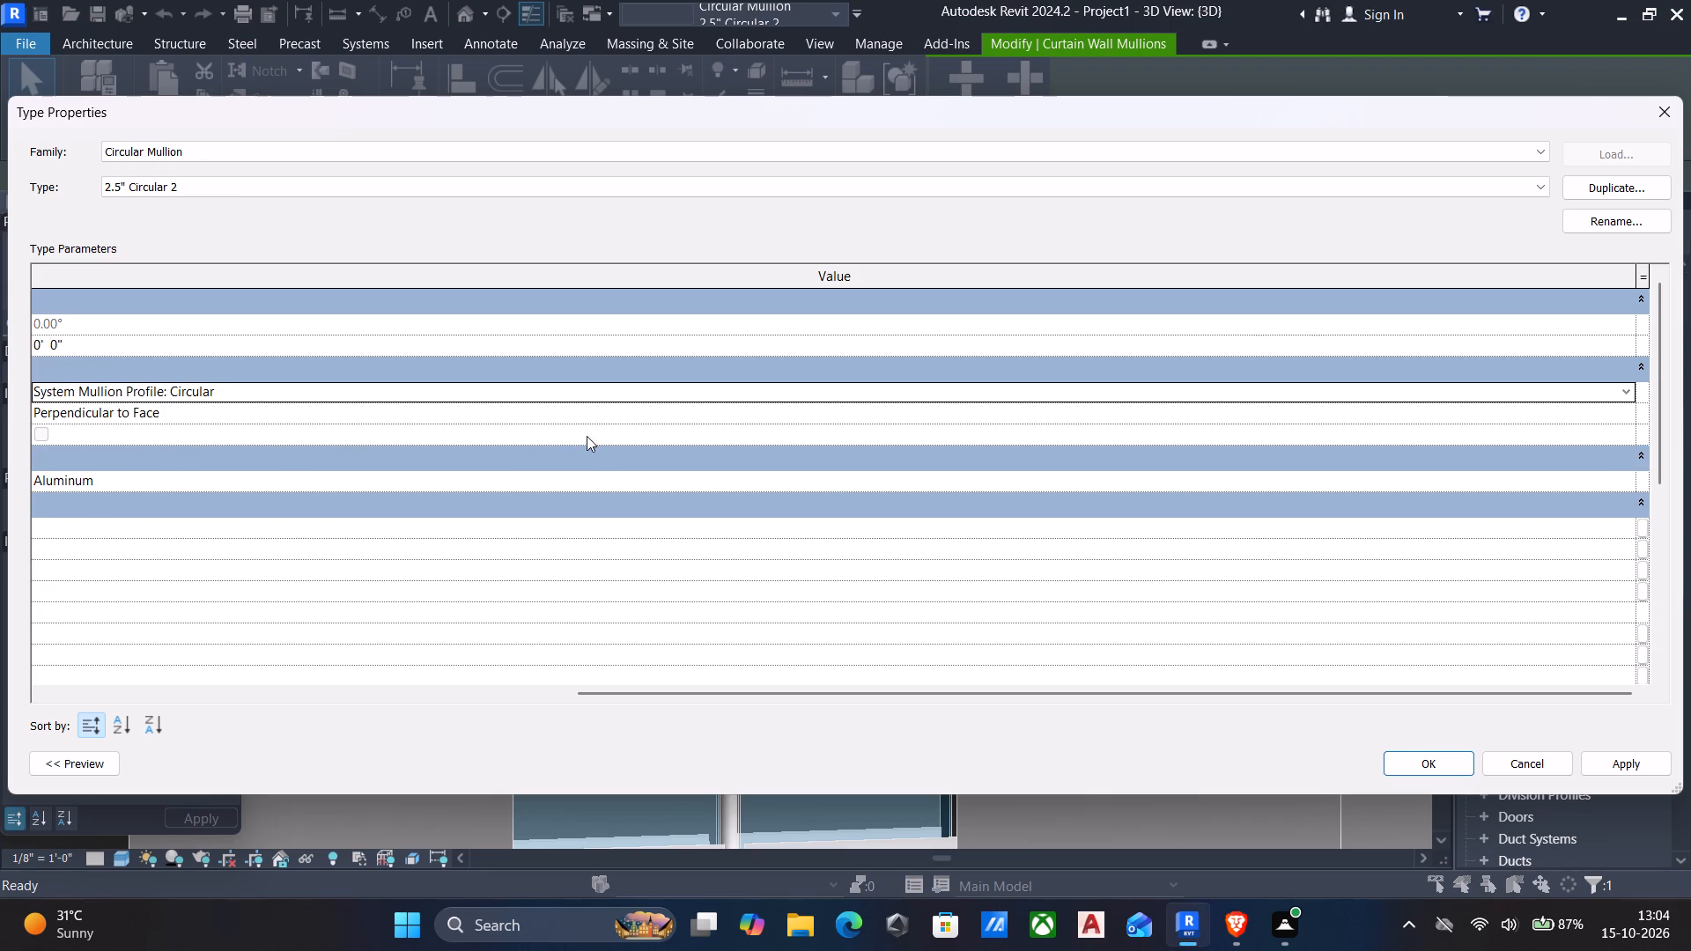
{"action": "left_click", "coordinate": [1636, 756]}
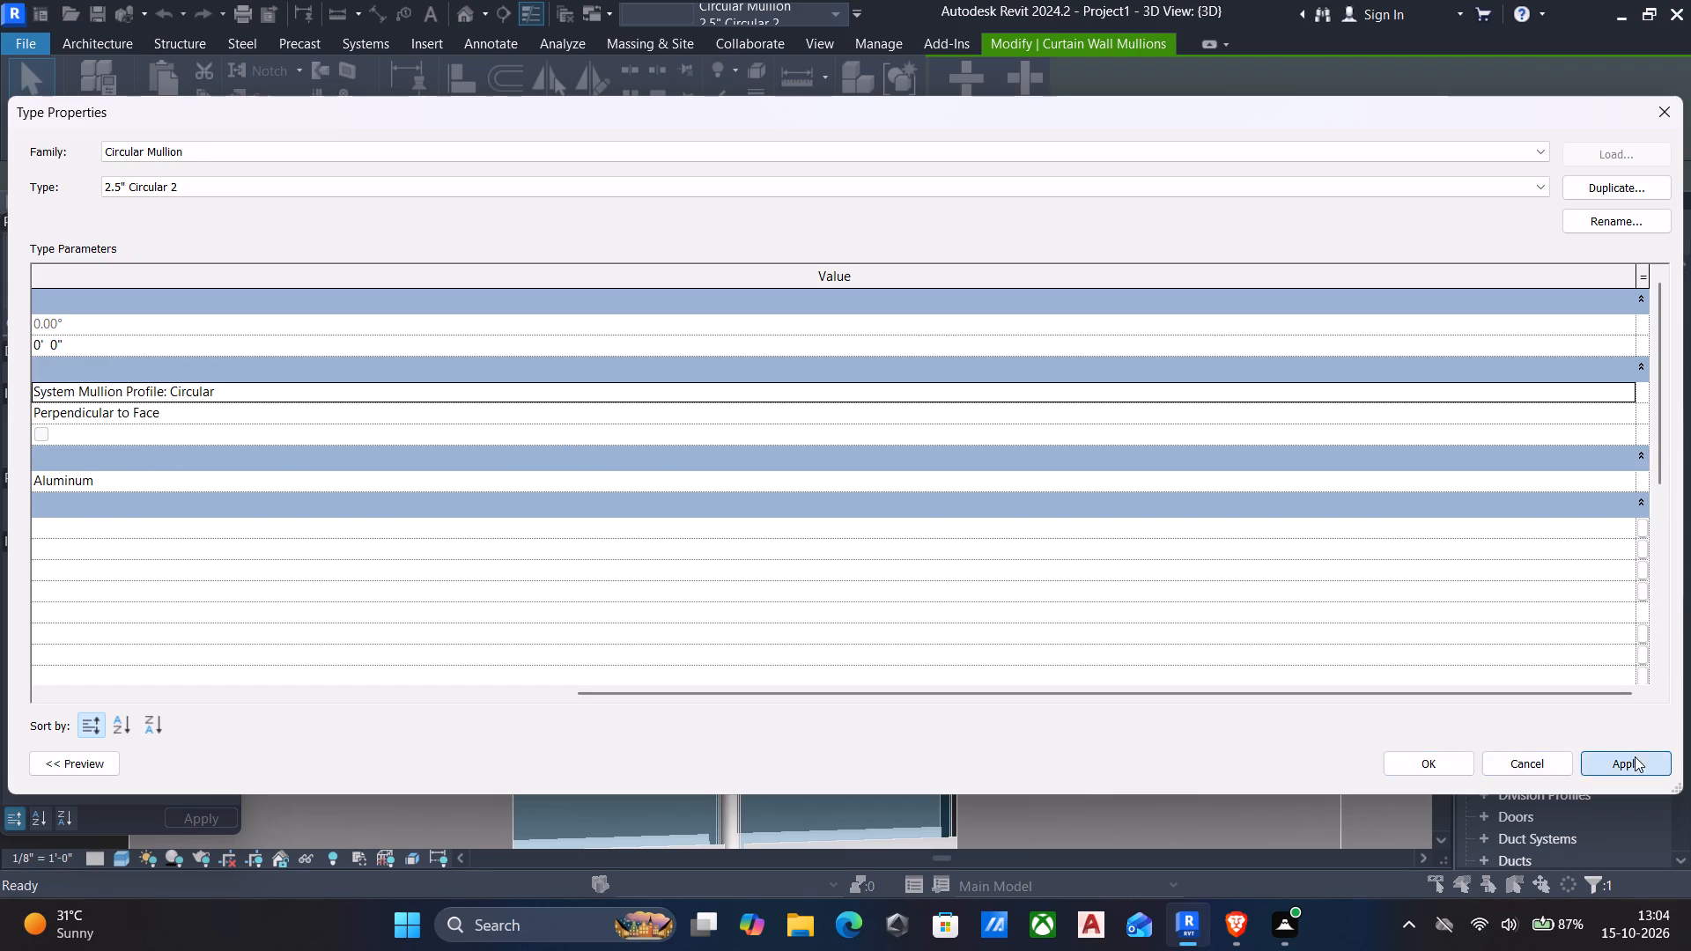
{"action": "left_click", "coordinate": [1440, 765]}
{"action": "key", "text": "Escape"}
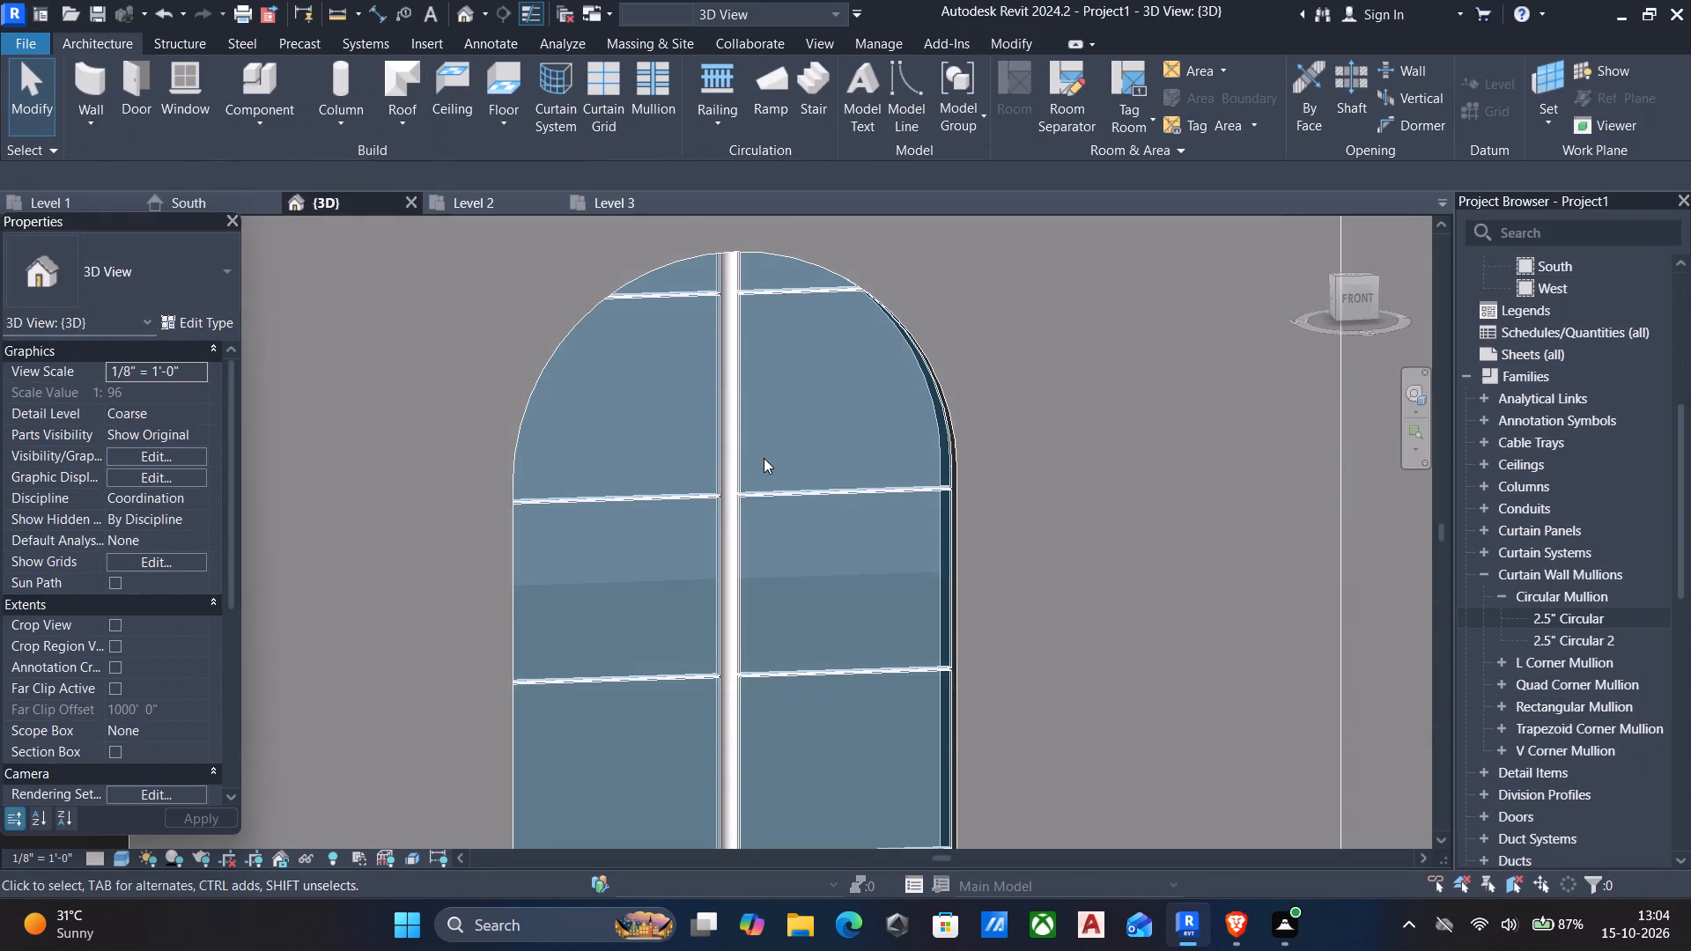
Examine the horizontal mullions and their junctions with the vertical mullion up close and from several angles.
{"action": "scroll", "coordinate": [764, 458], "scroll_direction": "down", "scroll_amount": 2}
{"action": "middle_click_drag", "start_coordinate": [764, 458], "coordinate": [543, 654], "text": "shift"}
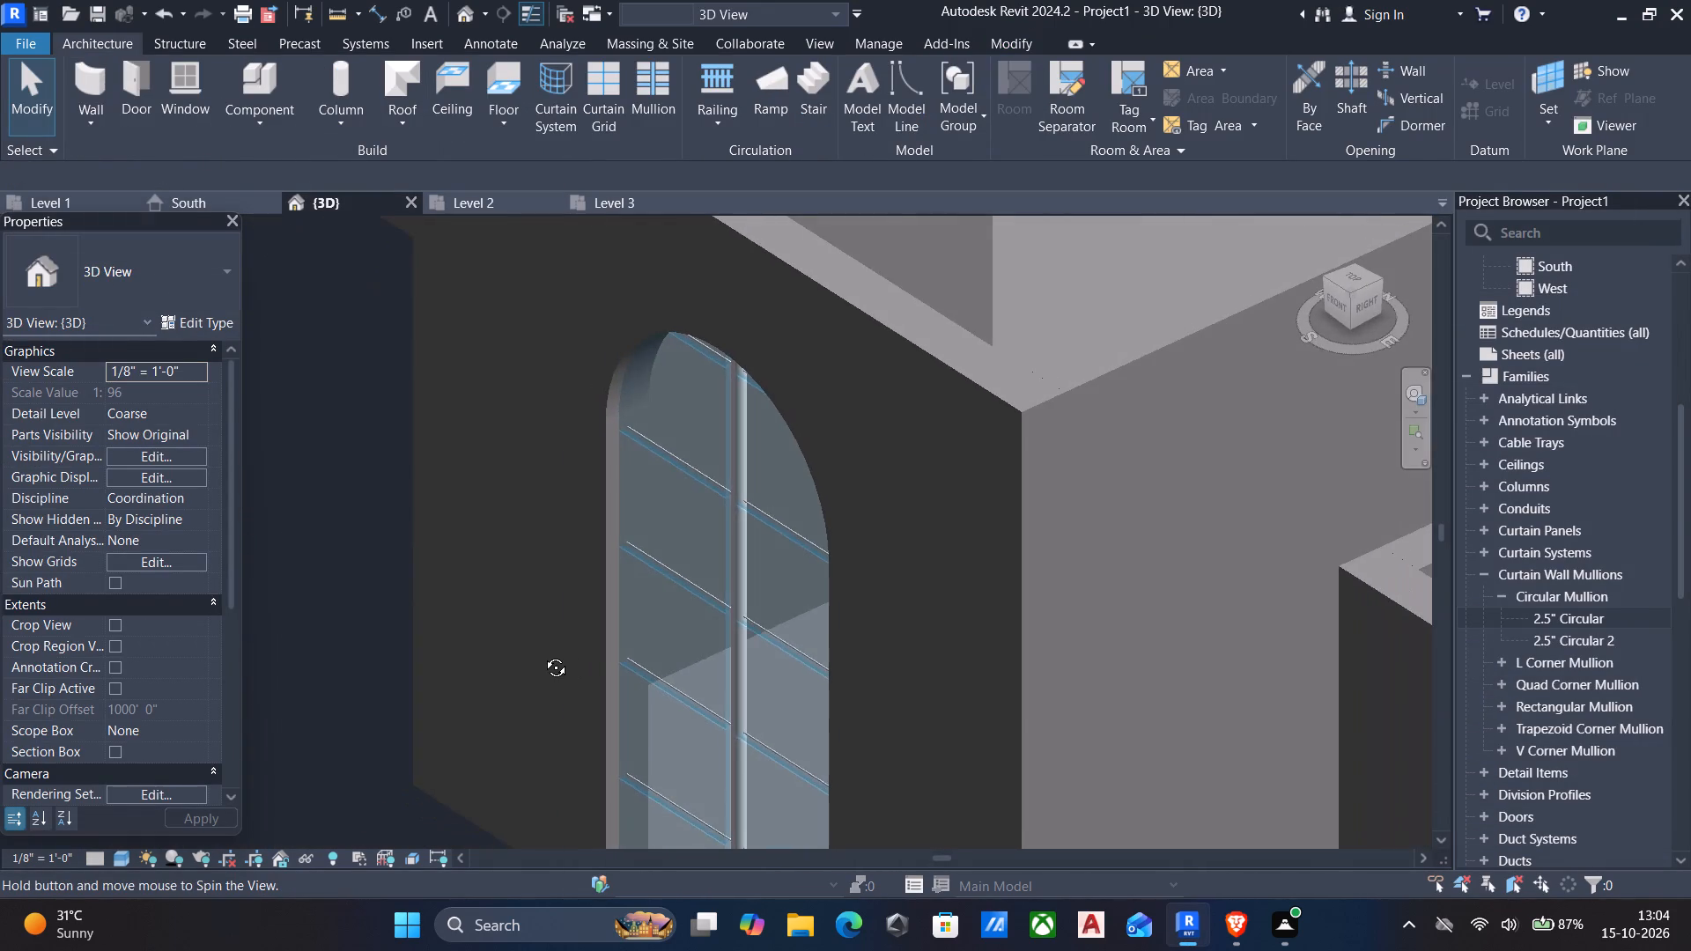
{"action": "middle_click_drag", "start_coordinate": [543, 654], "coordinate": [602, 607], "text": "shift"}
{"action": "scroll", "coordinate": [640, 466], "scroll_direction": "up", "scroll_amount": 4}
{"action": "middle_click_drag", "start_coordinate": [697, 483], "coordinate": [694, 514]}
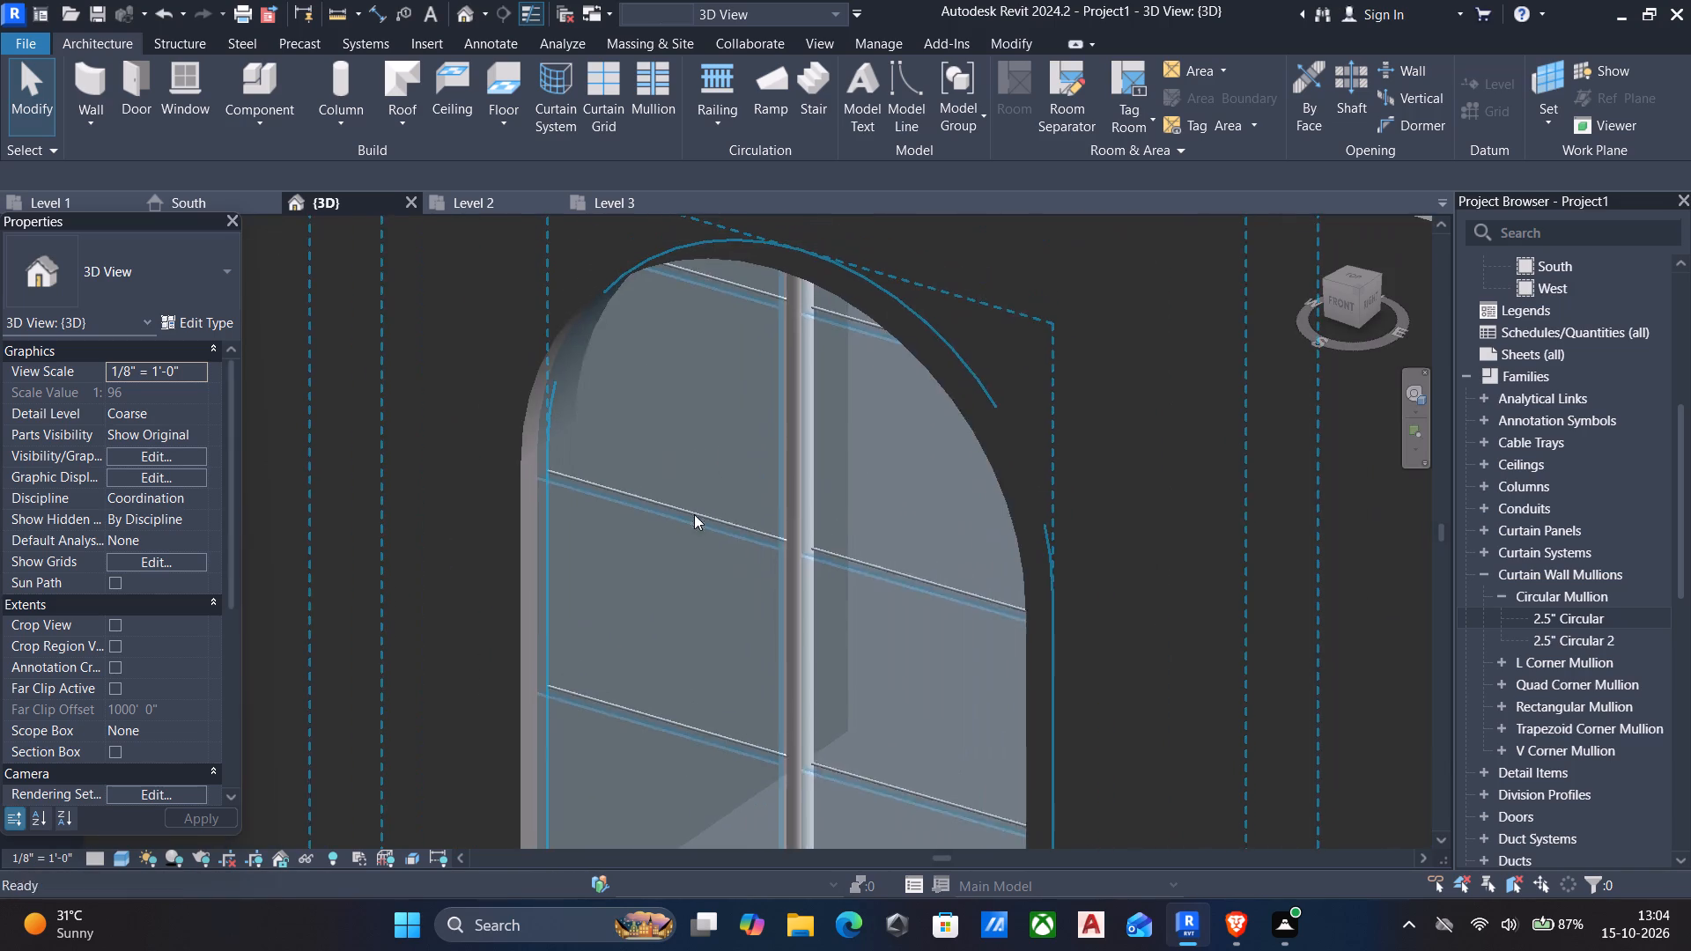
{"action": "scroll", "coordinate": [687, 505], "scroll_direction": "up", "scroll_amount": 10}
{"action": "scroll", "coordinate": [569, 527], "scroll_direction": "down", "scroll_amount": 5}
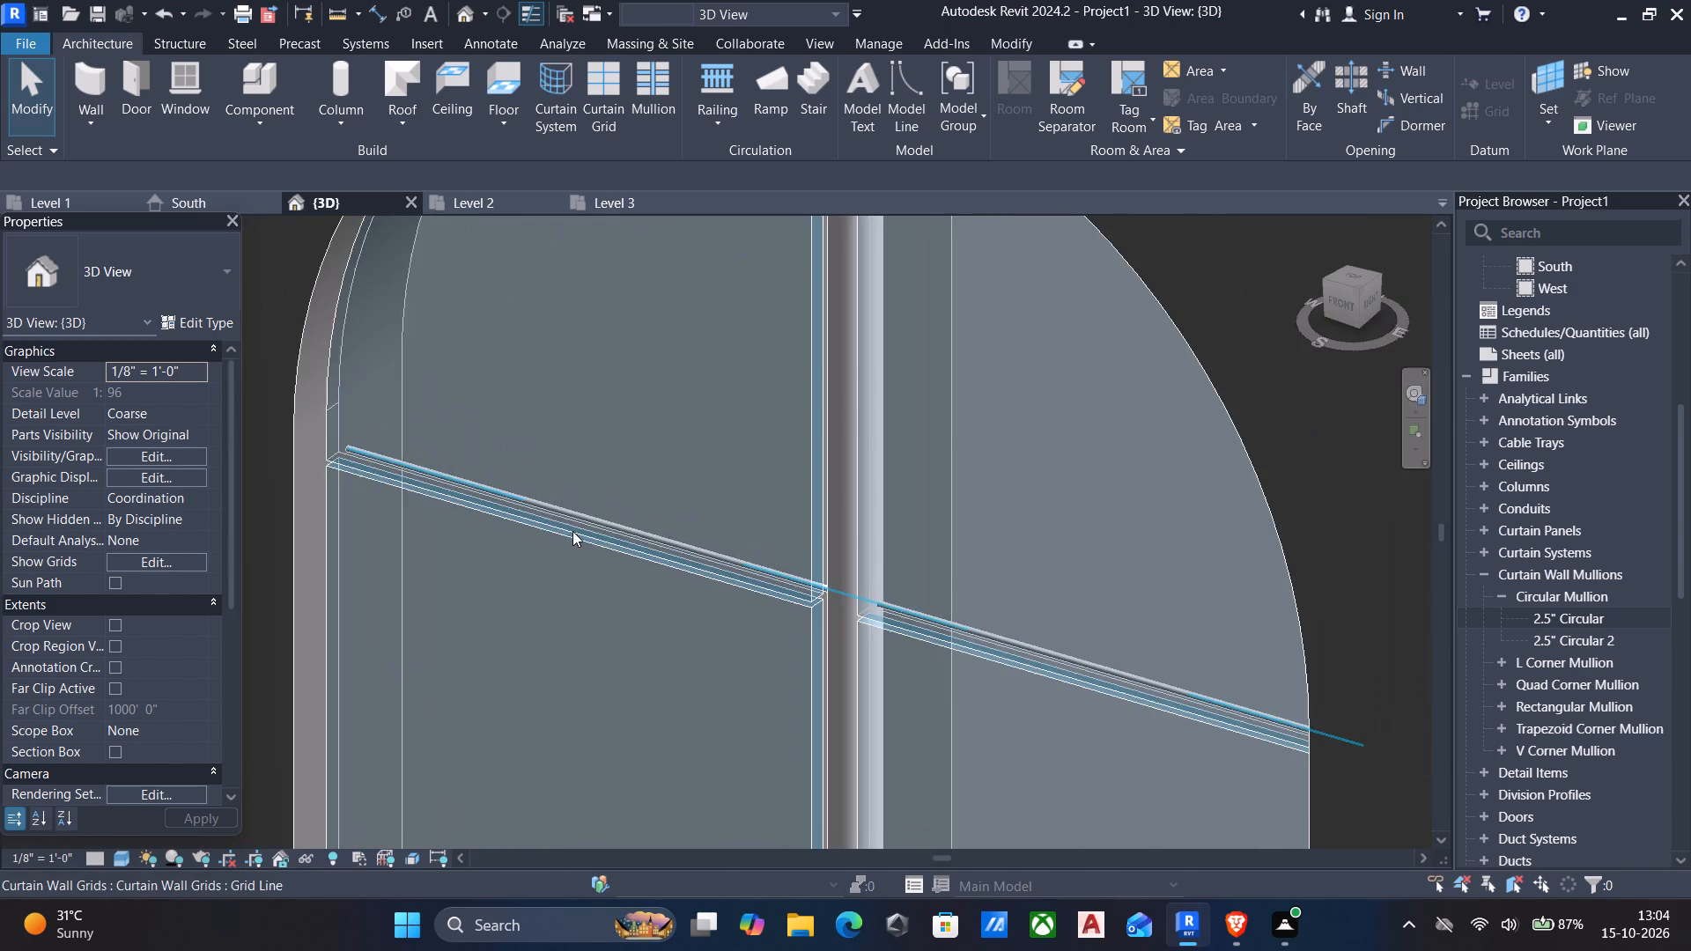
{"action": "middle_click_drag", "start_coordinate": [572, 531], "coordinate": [914, 364]}
{"action": "middle_click_drag", "start_coordinate": [993, 495], "coordinate": [1001, 337]}
{"action": "key", "text": "Escape"}
{"action": "scroll", "coordinate": [944, 465], "scroll_direction": "up", "scroll_amount": 5}
{"action": "scroll", "coordinate": [935, 465], "scroll_direction": "down", "scroll_amount": 5}
{"action": "scroll", "coordinate": [776, 409], "scroll_direction": "up", "scroll_amount": 11}
{"action": "scroll", "coordinate": [1056, 490], "scroll_direction": "up", "scroll_amount": 5}
{"action": "key", "text": "Escape"}
{"action": "scroll", "coordinate": [1050, 506], "scroll_direction": "down", "scroll_amount": 15}
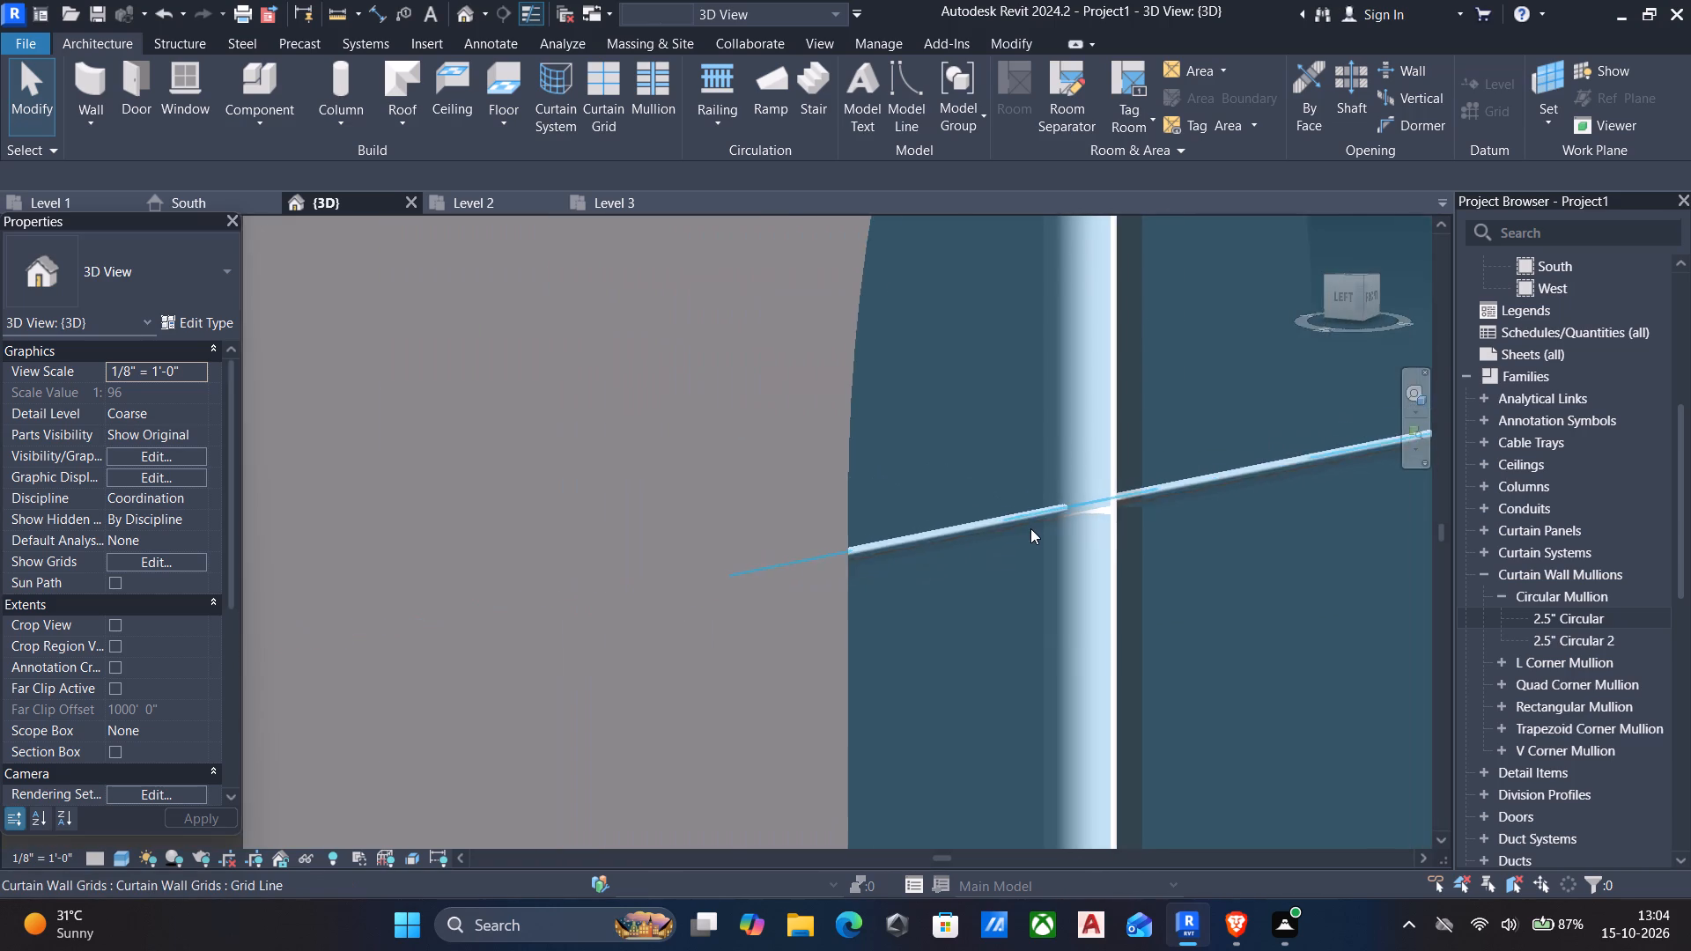
{"action": "scroll", "coordinate": [1030, 528], "scroll_direction": "down", "scroll_amount": 7}
{"action": "key", "text": "Escape"}
Examine the arched curtain wall and the adjacent ledge, first up close and then within the whole building.
{"action": "left_click", "coordinate": [587, 387]}
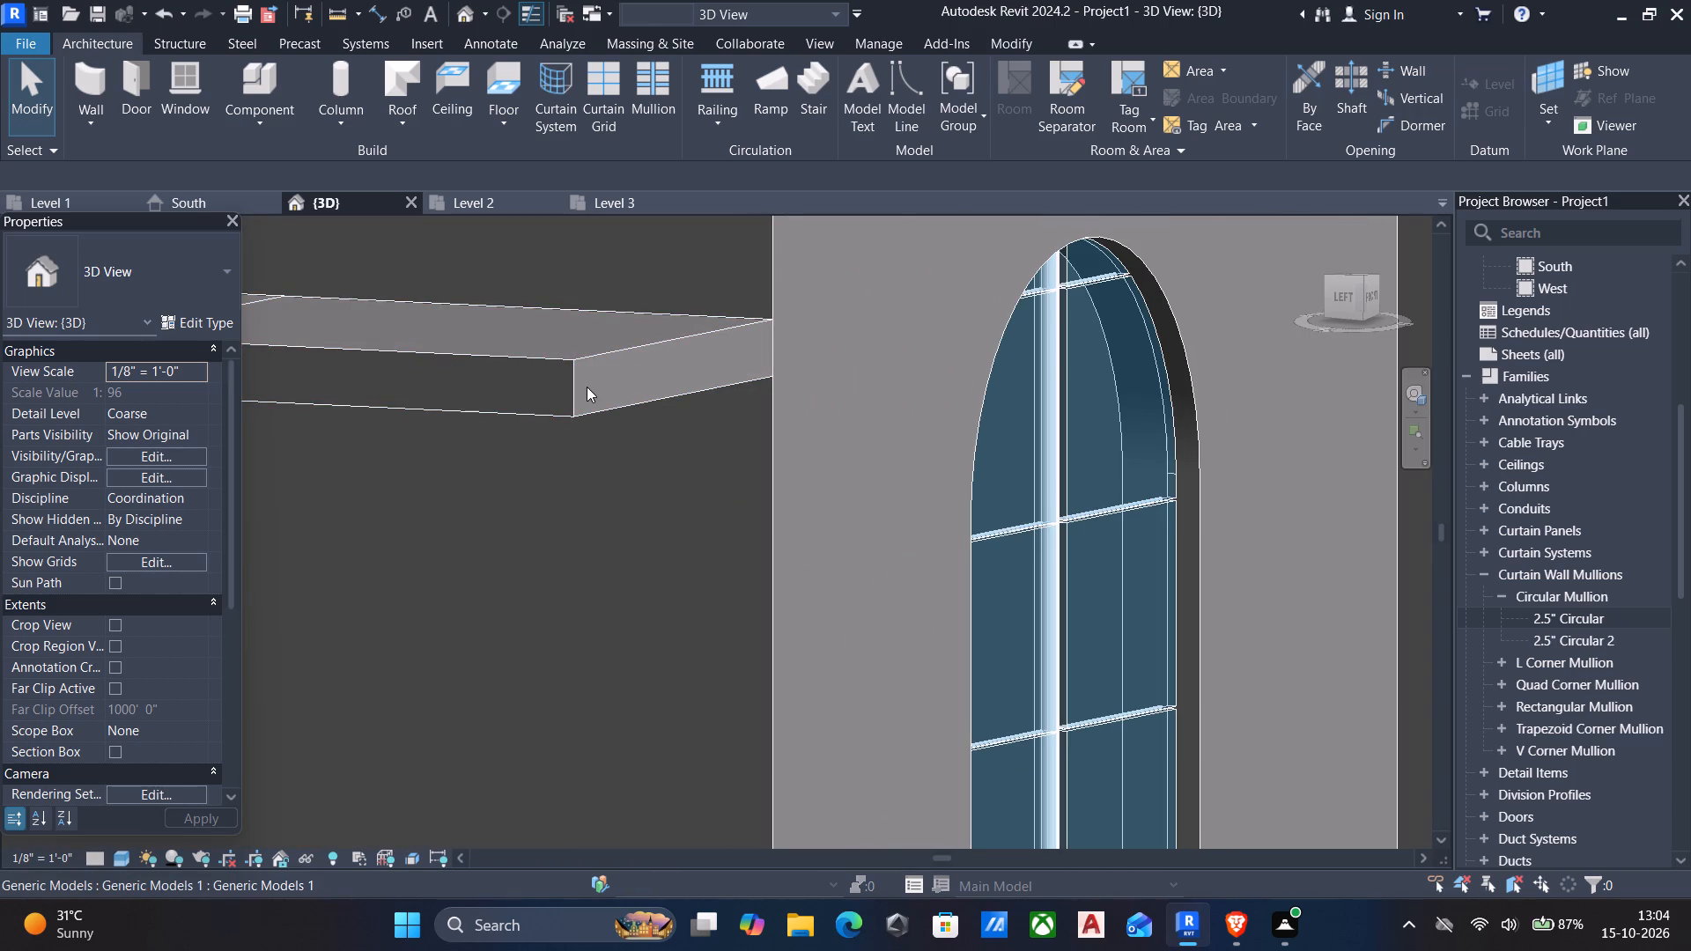
{"action": "left_click", "coordinate": [573, 369]}
{"action": "scroll", "coordinate": [1024, 518], "scroll_direction": "up", "scroll_amount": 9}
{"action": "scroll", "coordinate": [1022, 552], "scroll_direction": "down", "scroll_amount": 2}
{"action": "middle_click_drag", "start_coordinate": [1018, 554], "coordinate": [934, 564], "text": "shift"}
{"action": "scroll", "coordinate": [934, 564], "scroll_direction": "down", "scroll_amount": 5, "text": "shift"}
{"action": "middle_click_drag", "start_coordinate": [1041, 566], "coordinate": [275, 461]}
{"action": "scroll", "coordinate": [263, 460], "scroll_direction": "down", "scroll_amount": 5}
{"action": "middle_click_drag", "start_coordinate": [421, 507], "coordinate": [506, 503]}
{"action": "middle_click_drag", "start_coordinate": [506, 503], "coordinate": [949, 491]}
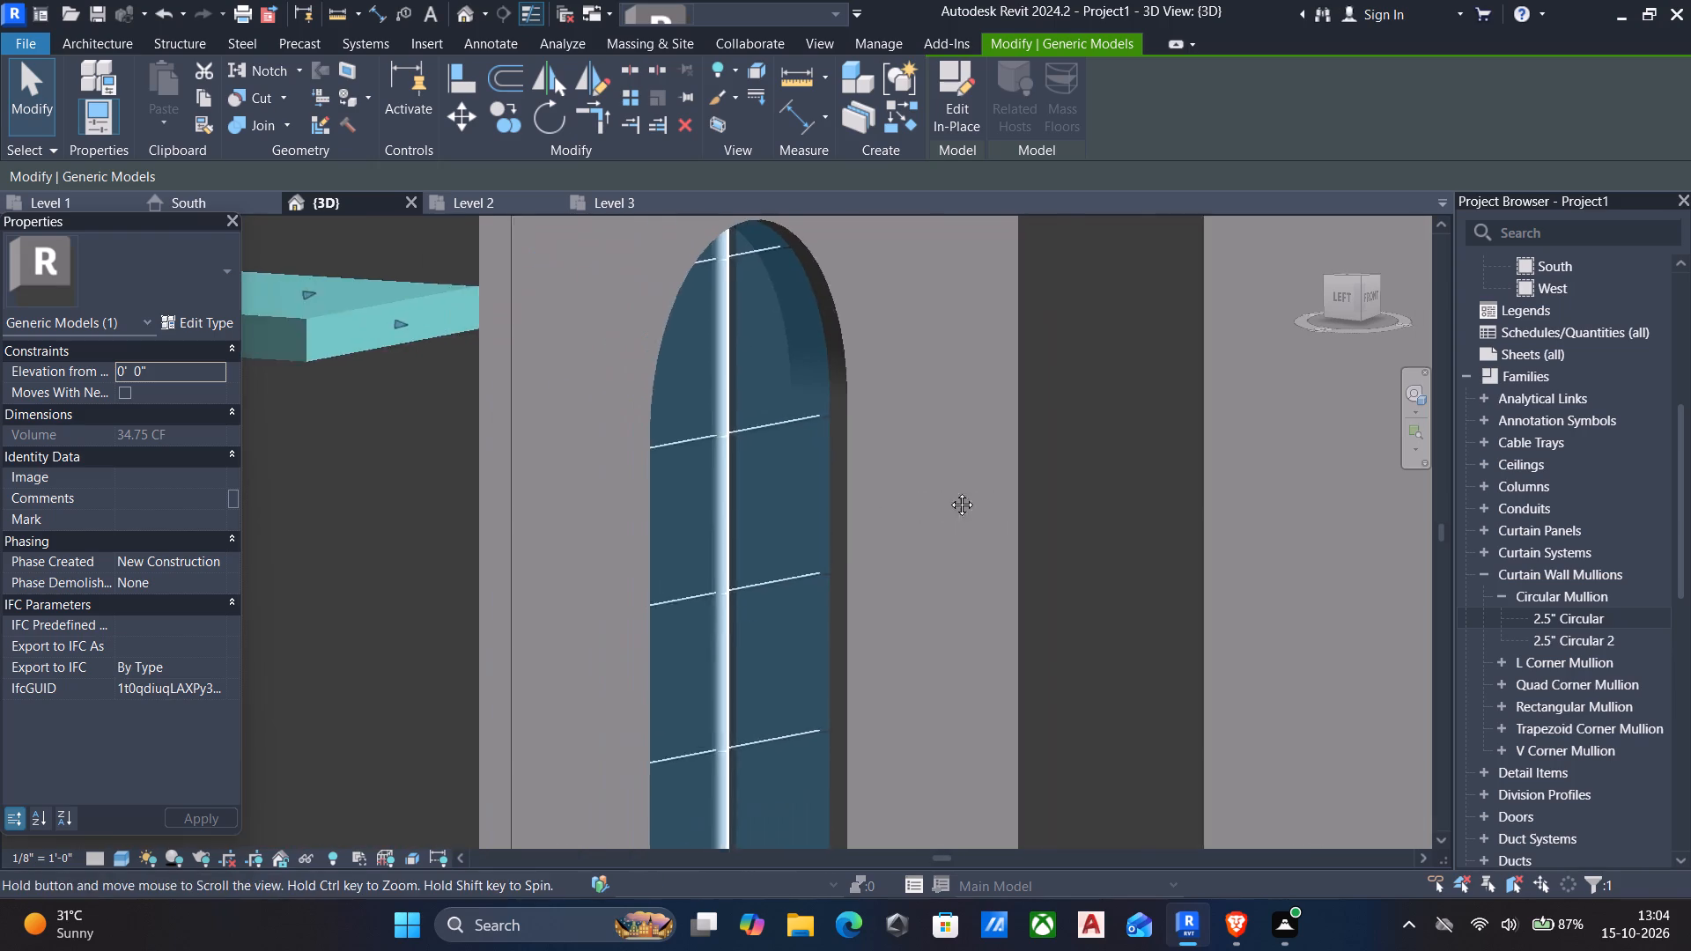
{"action": "middle_click_drag", "start_coordinate": [949, 491], "coordinate": [977, 491]}
{"action": "scroll", "coordinate": [934, 498], "scroll_direction": "down", "scroll_amount": 4}
{"action": "middle_click_drag", "start_coordinate": [905, 516], "coordinate": [1069, 498]}
{"action": "key", "text": "Escape"}
{"action": "middle_click", "coordinate": [905, 504]}
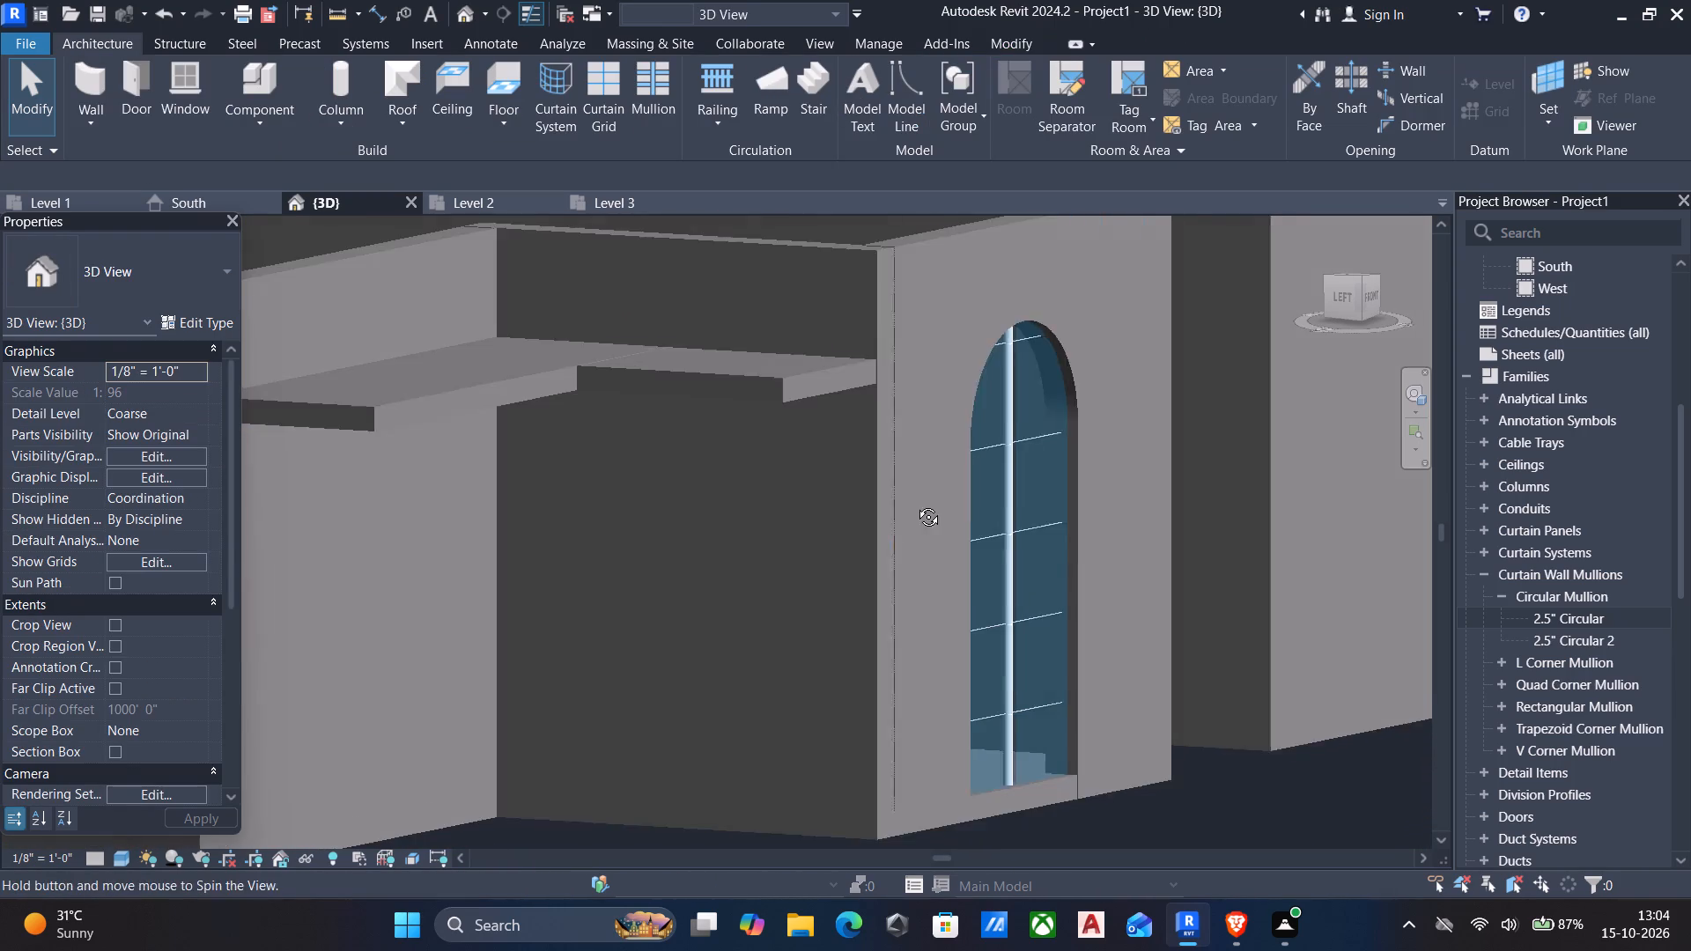
{"action": "scroll", "coordinate": [904, 507], "scroll_direction": "down", "scroll_amount": 3}
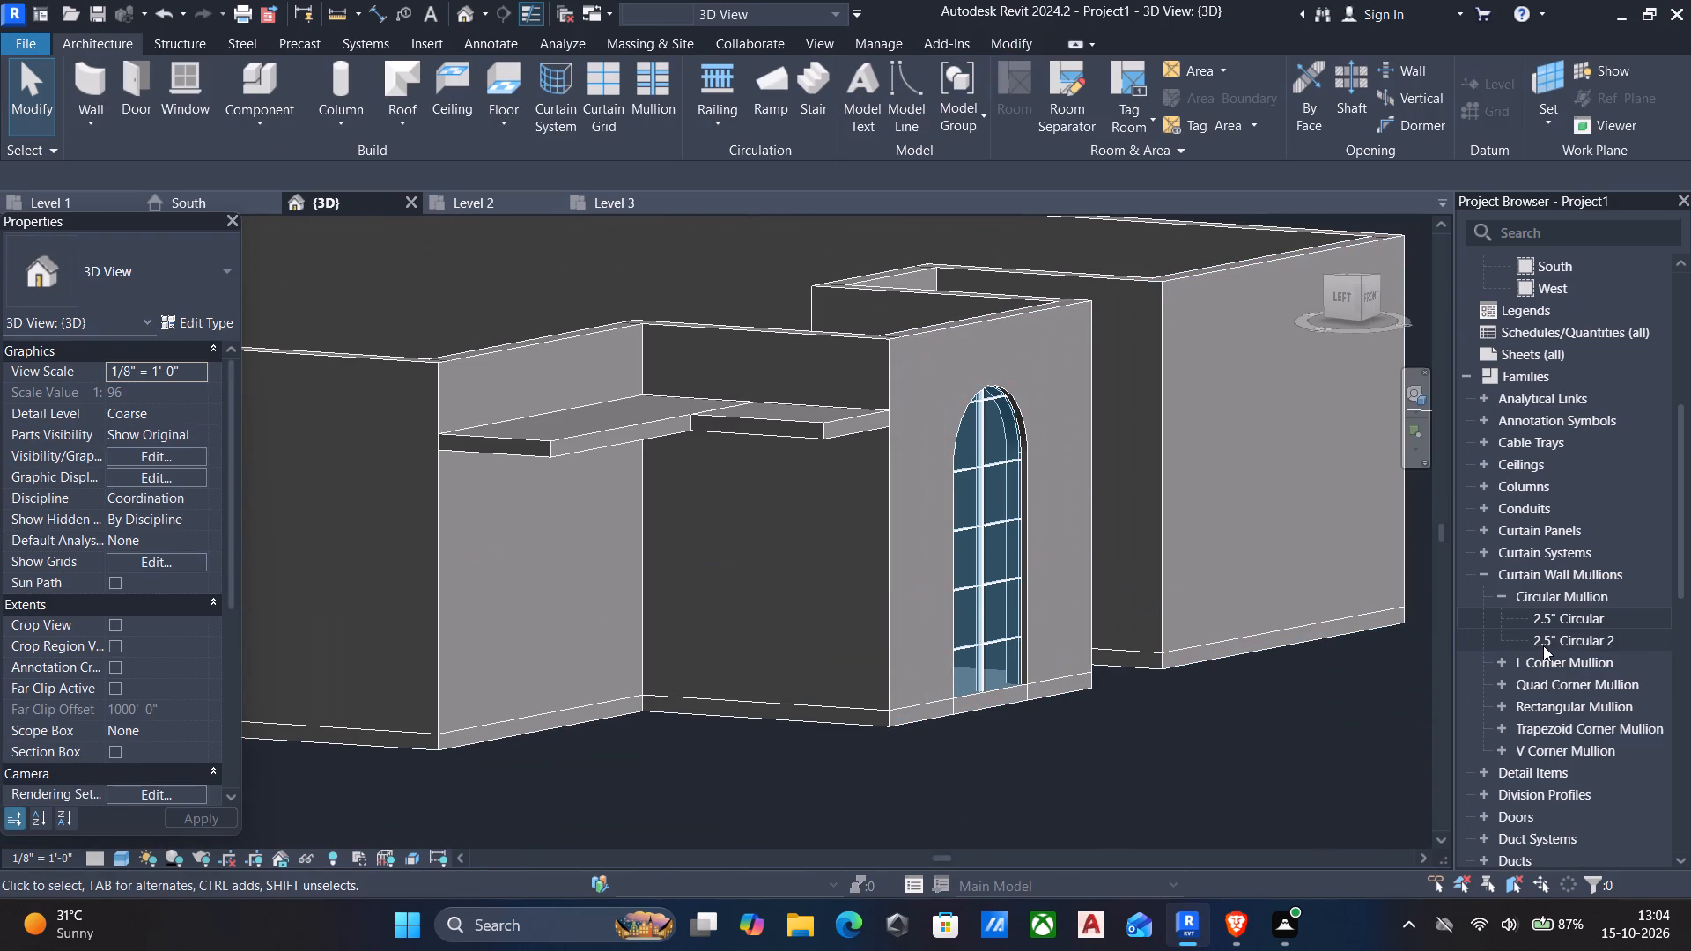
Review the type parameters of the 2.5" Circular 2 mullion, from constraints and construction through IFC parameters.
{"action": "double_click", "coordinate": [1540, 643]}
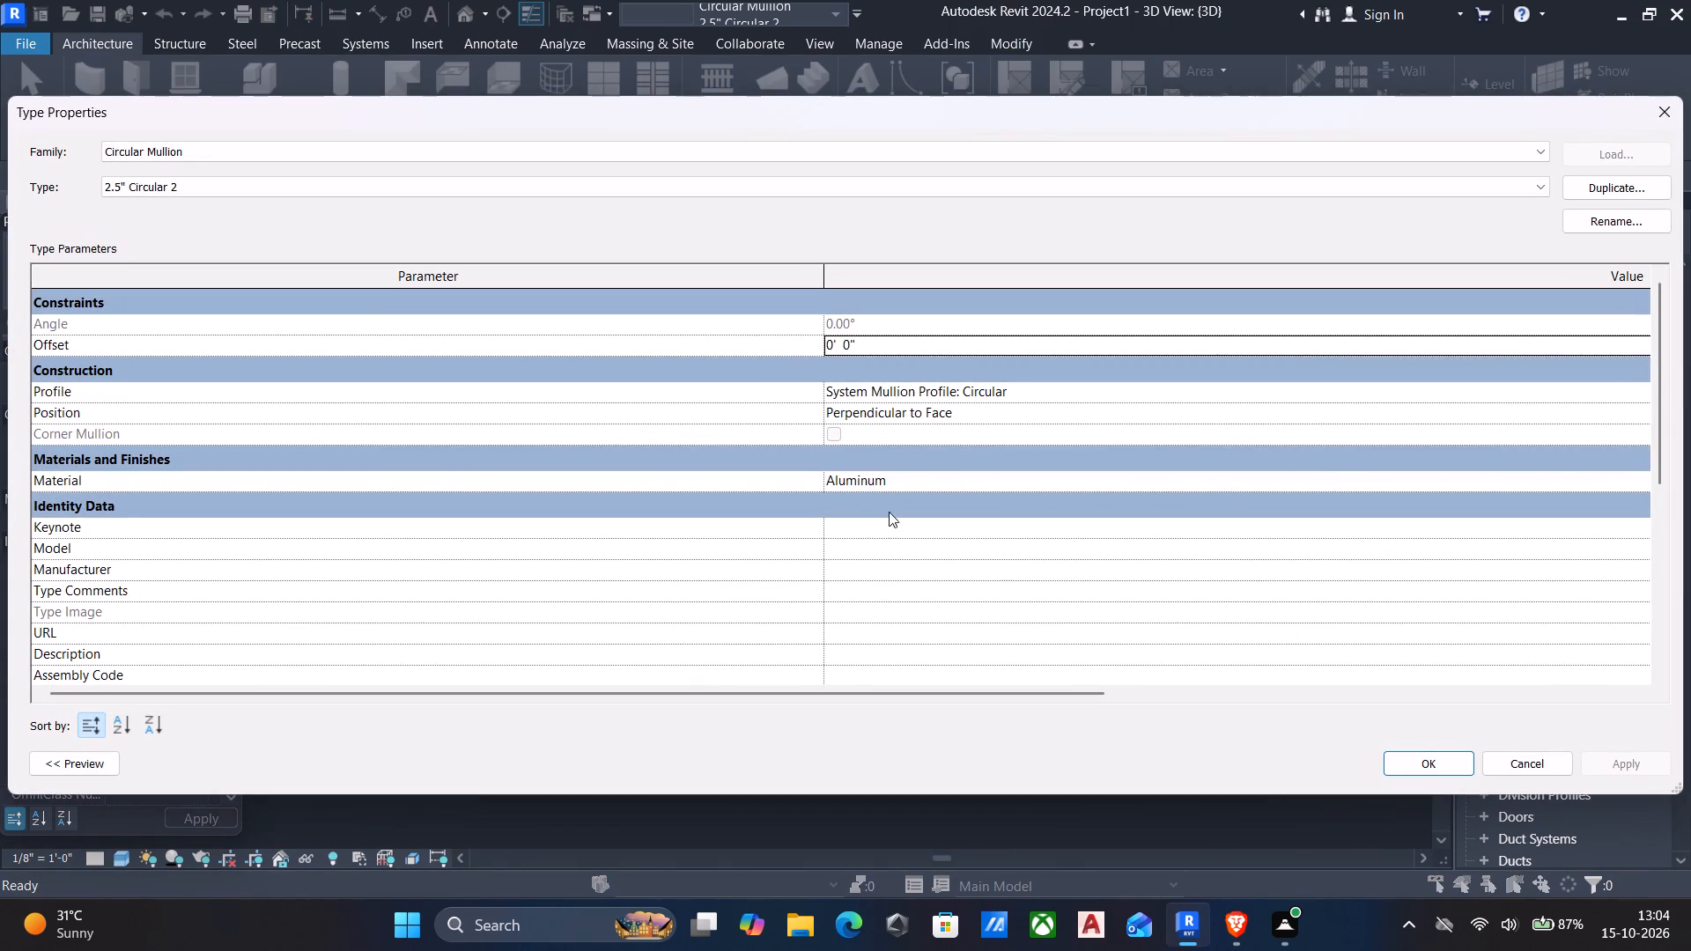
{"action": "scroll", "coordinate": [983, 521], "scroll_direction": "down", "scroll_amount": 13}
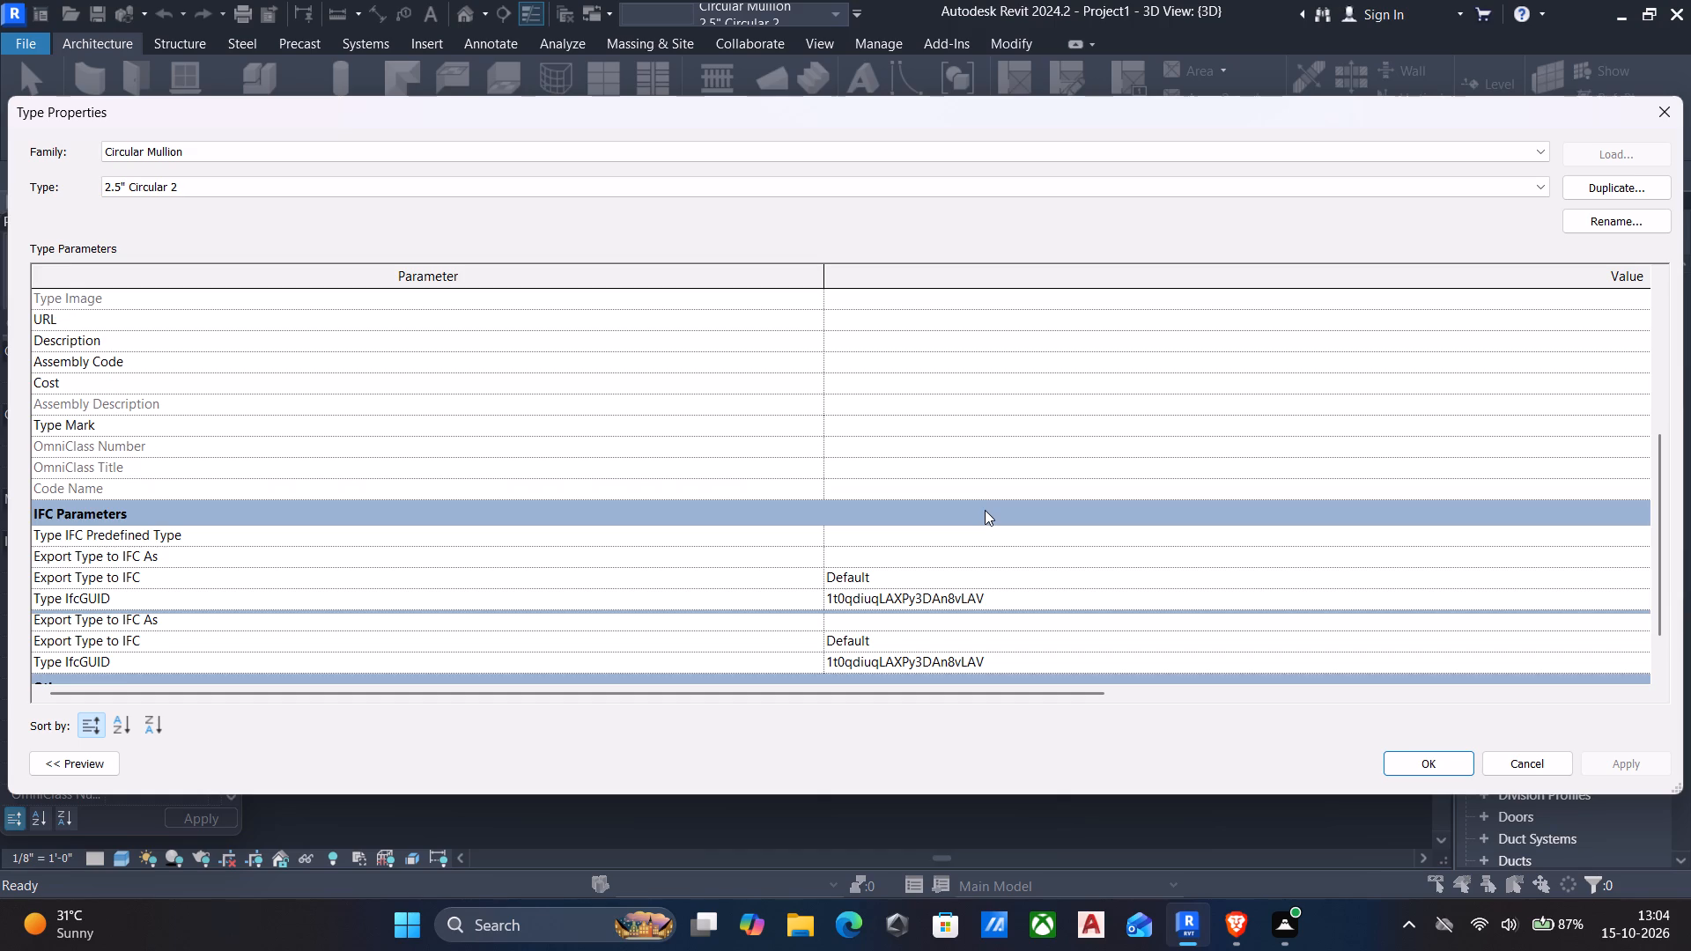
{"action": "scroll", "coordinate": [985, 510], "scroll_direction": "up", "scroll_amount": 16}
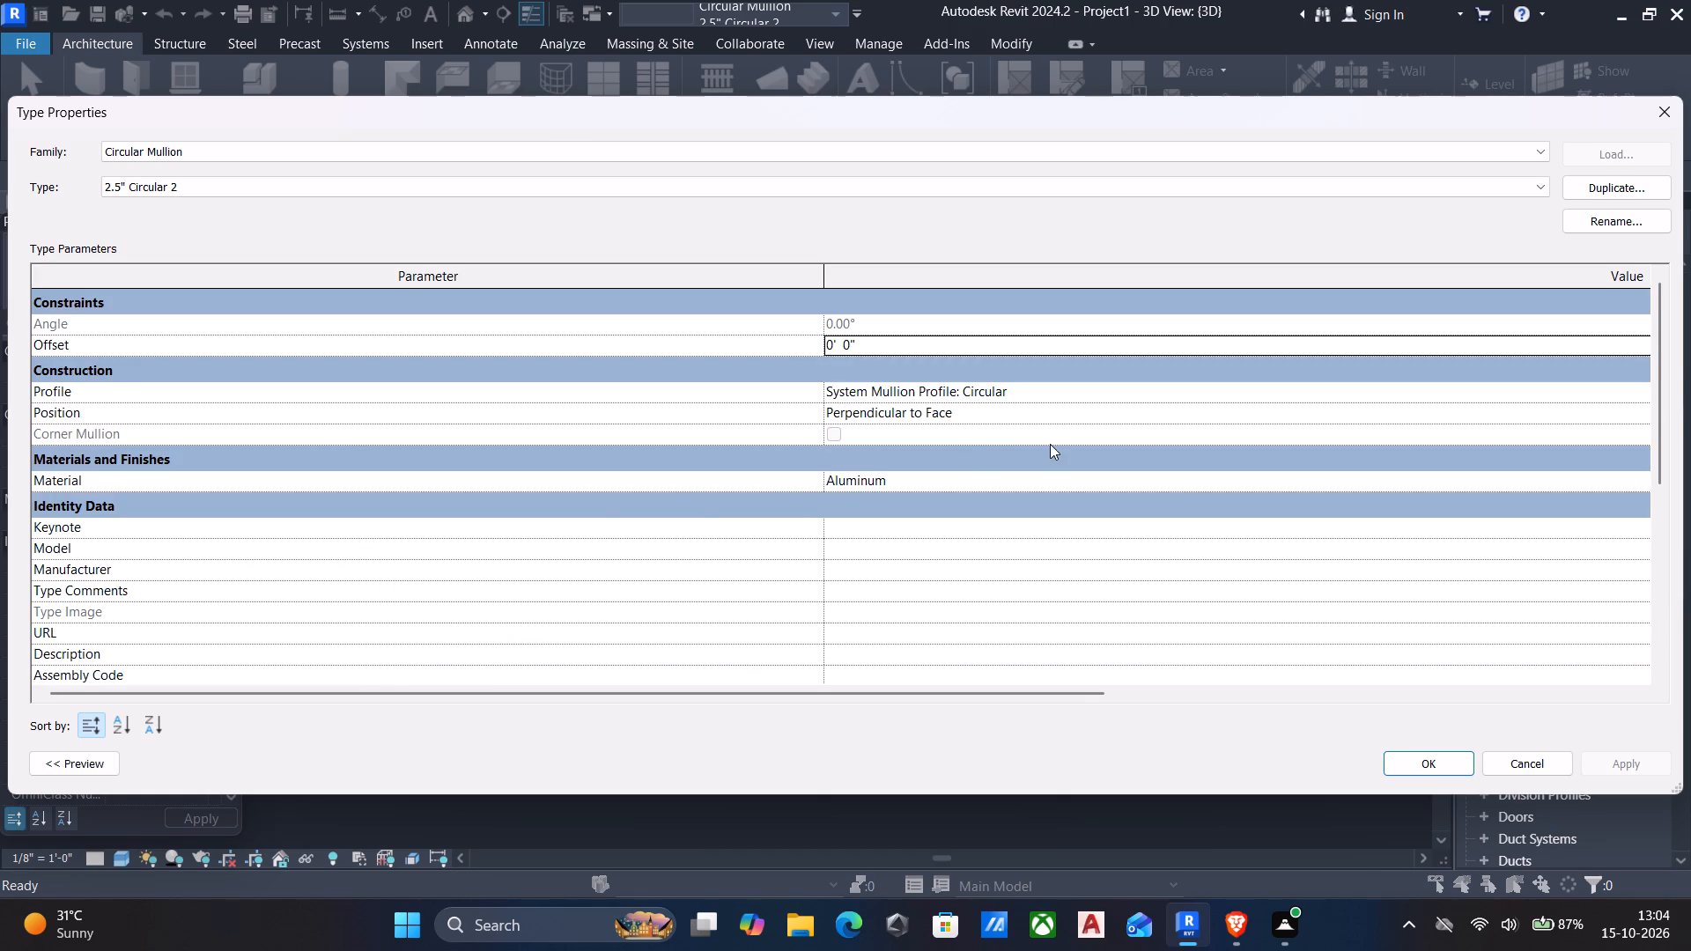
{"action": "scroll", "coordinate": [358, 635], "scroll_direction": "down", "scroll_amount": 4}
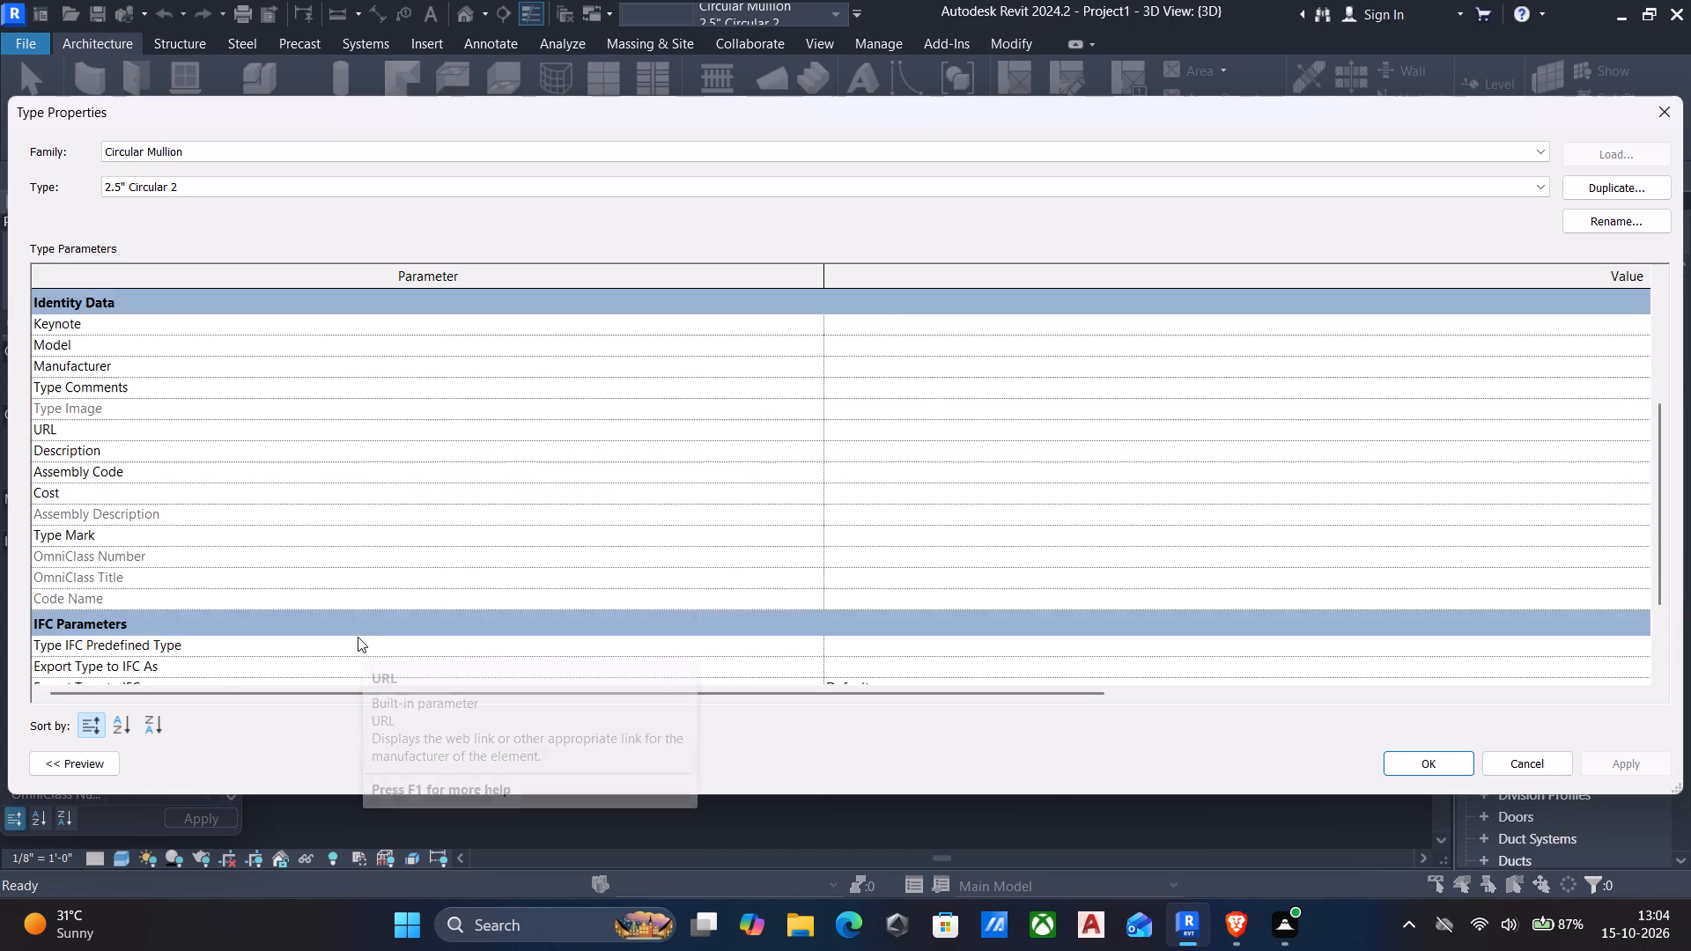
{"action": "scroll", "coordinate": [391, 558], "scroll_direction": "down", "scroll_amount": 5}
{"action": "scroll", "coordinate": [391, 558], "scroll_direction": "up", "scroll_amount": 1}
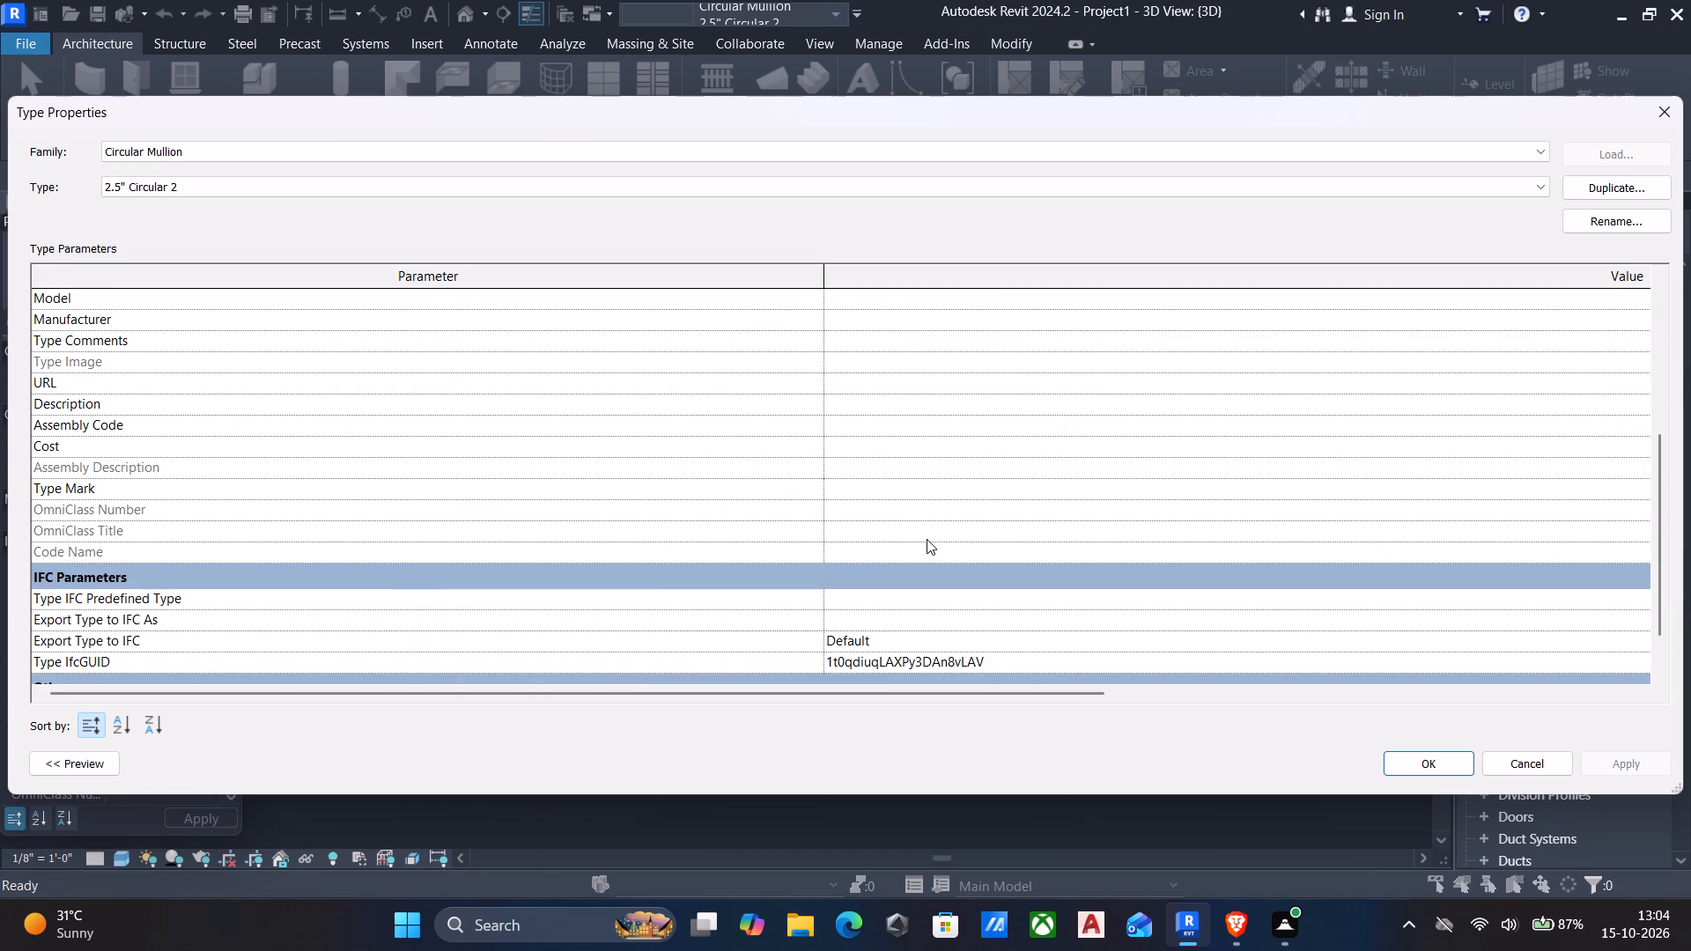
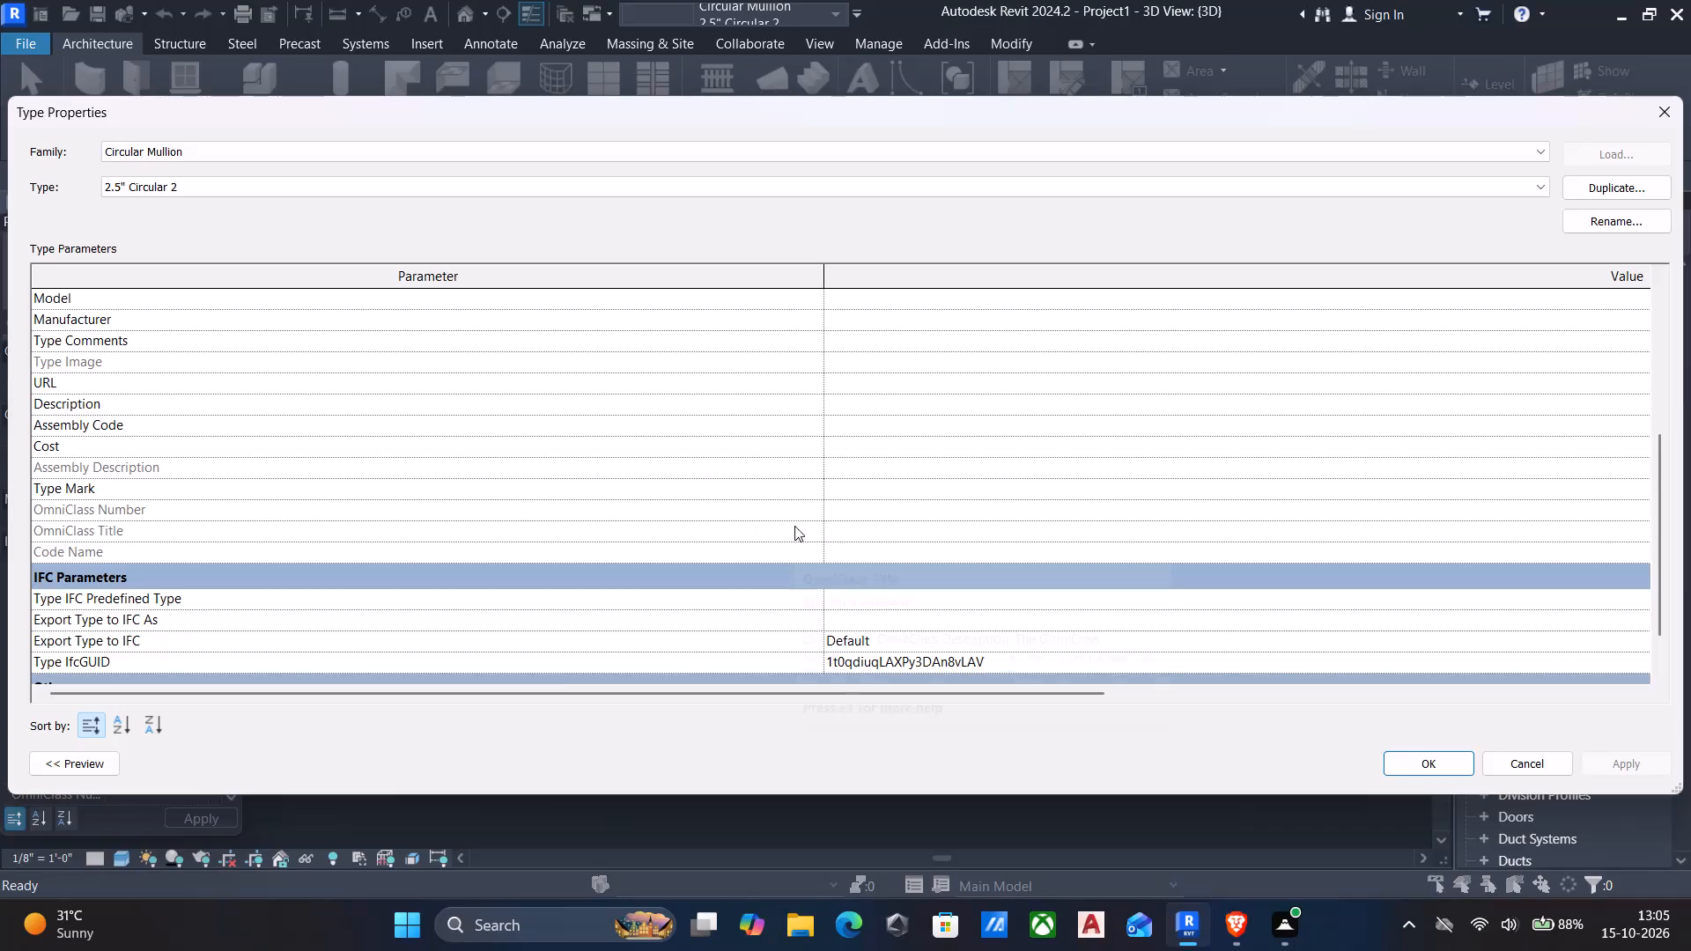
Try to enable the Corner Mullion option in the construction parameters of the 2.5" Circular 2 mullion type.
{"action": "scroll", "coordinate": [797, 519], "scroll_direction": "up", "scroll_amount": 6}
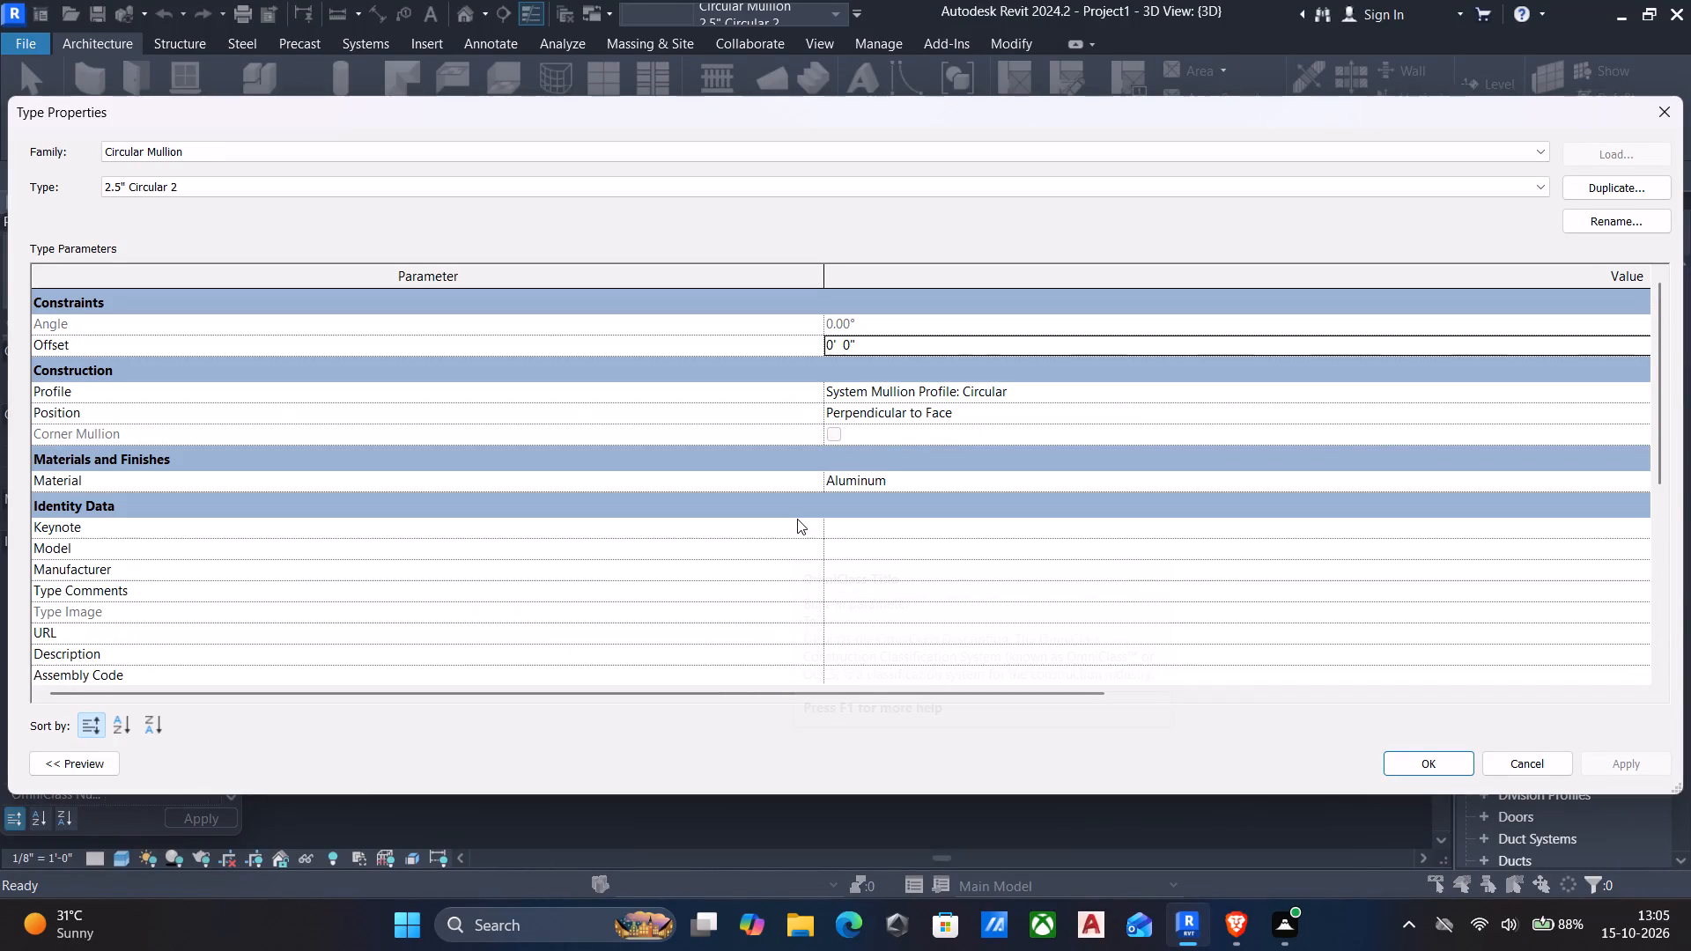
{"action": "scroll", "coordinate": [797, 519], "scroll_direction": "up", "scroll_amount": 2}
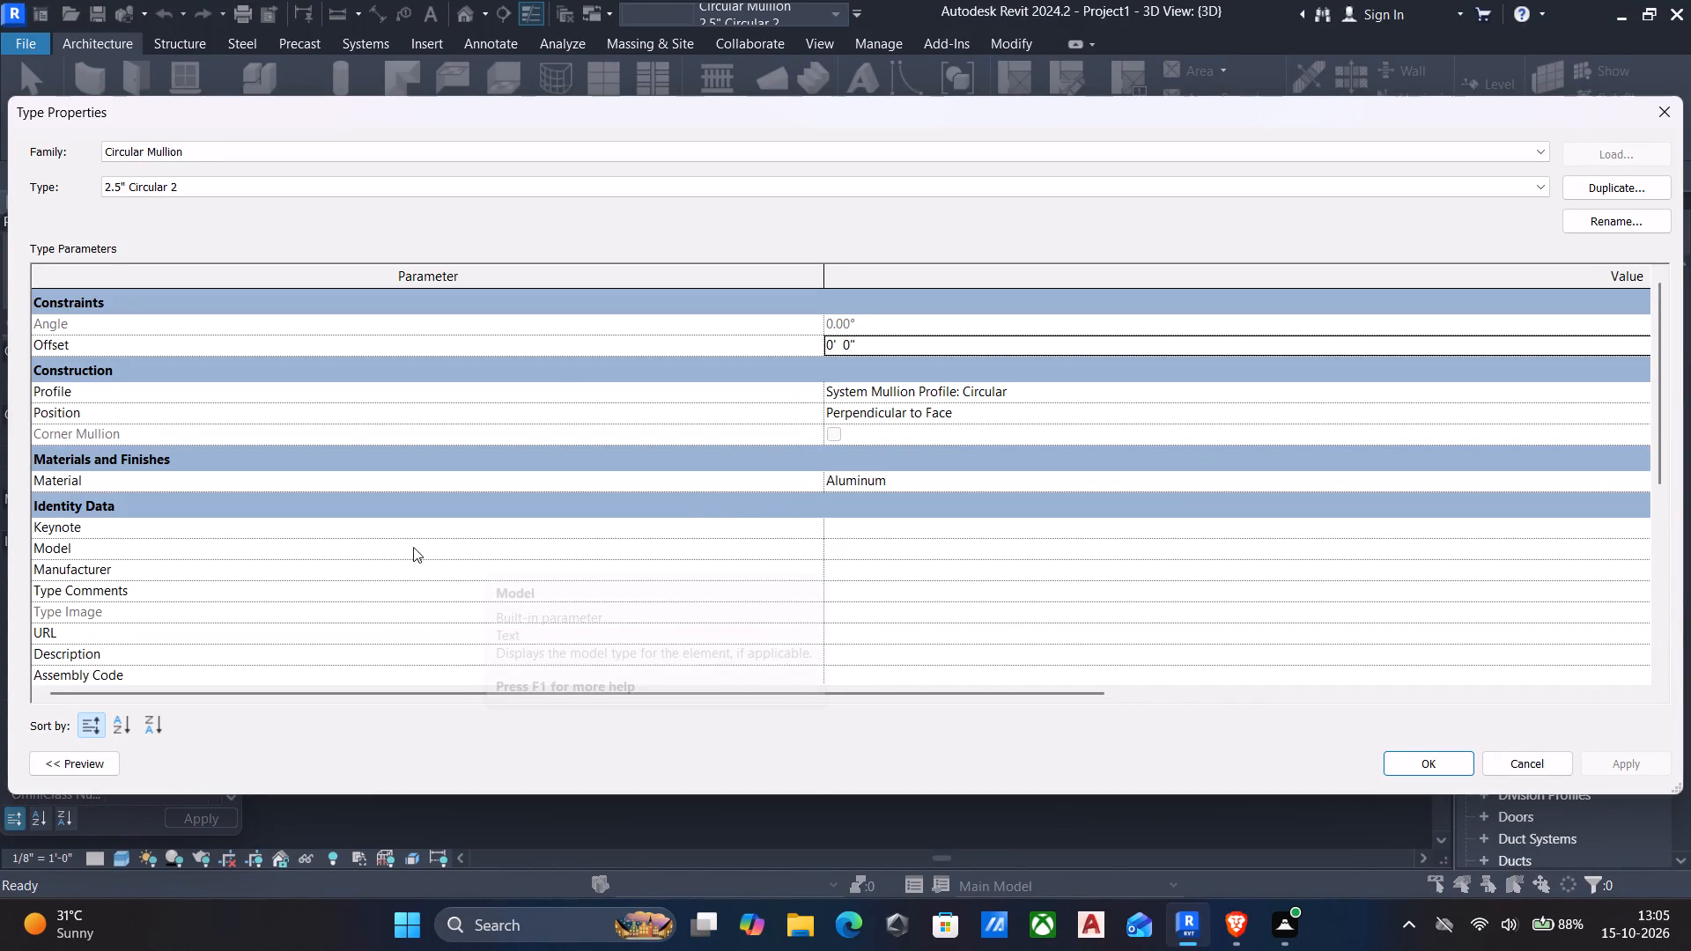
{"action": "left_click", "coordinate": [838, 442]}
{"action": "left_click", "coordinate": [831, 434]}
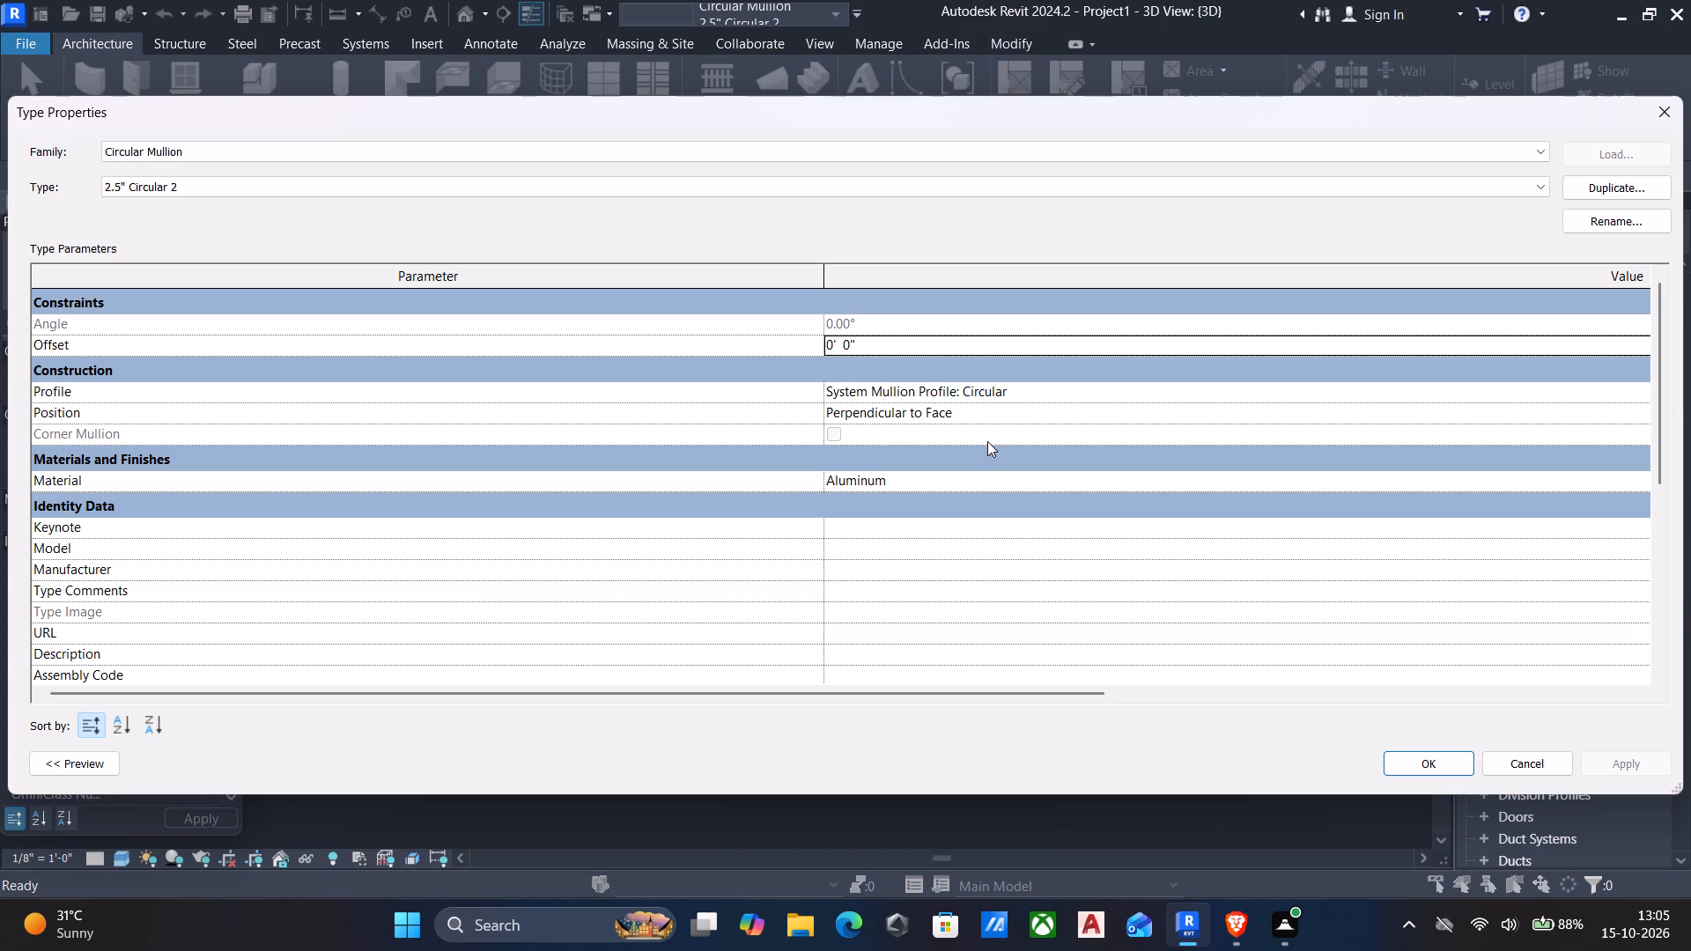
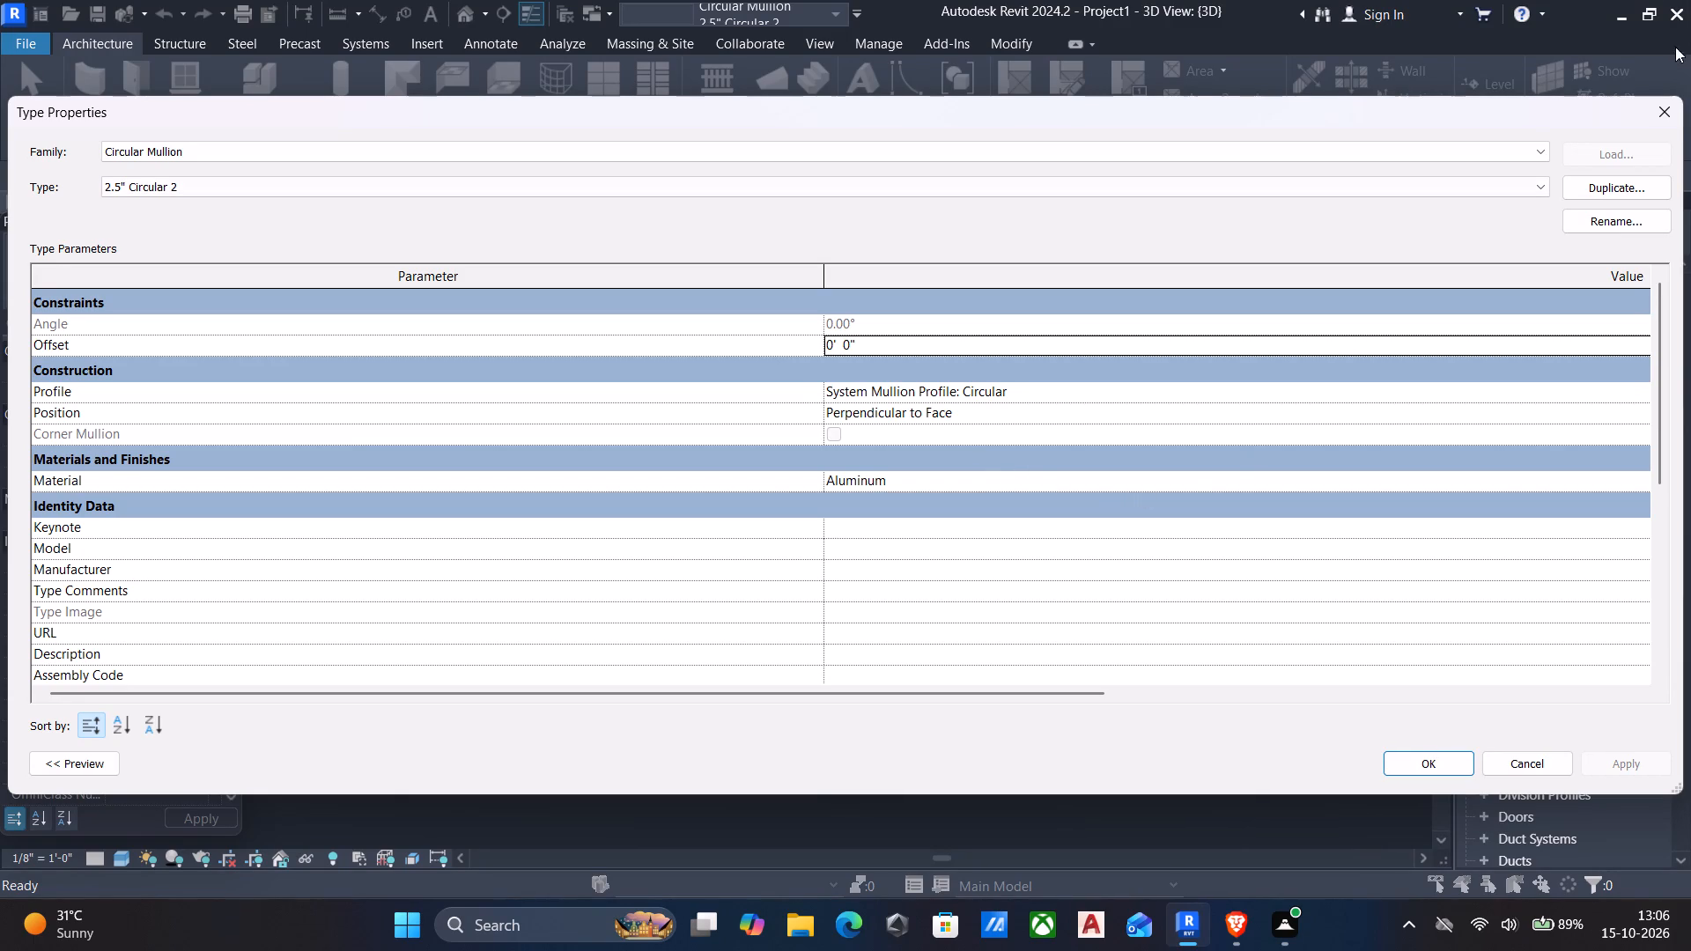
Examine the type properties of the 2.5" Circular 2 mullion type once more, leaving its parameters untouched.
{"action": "left_click", "coordinate": [1661, 108]}
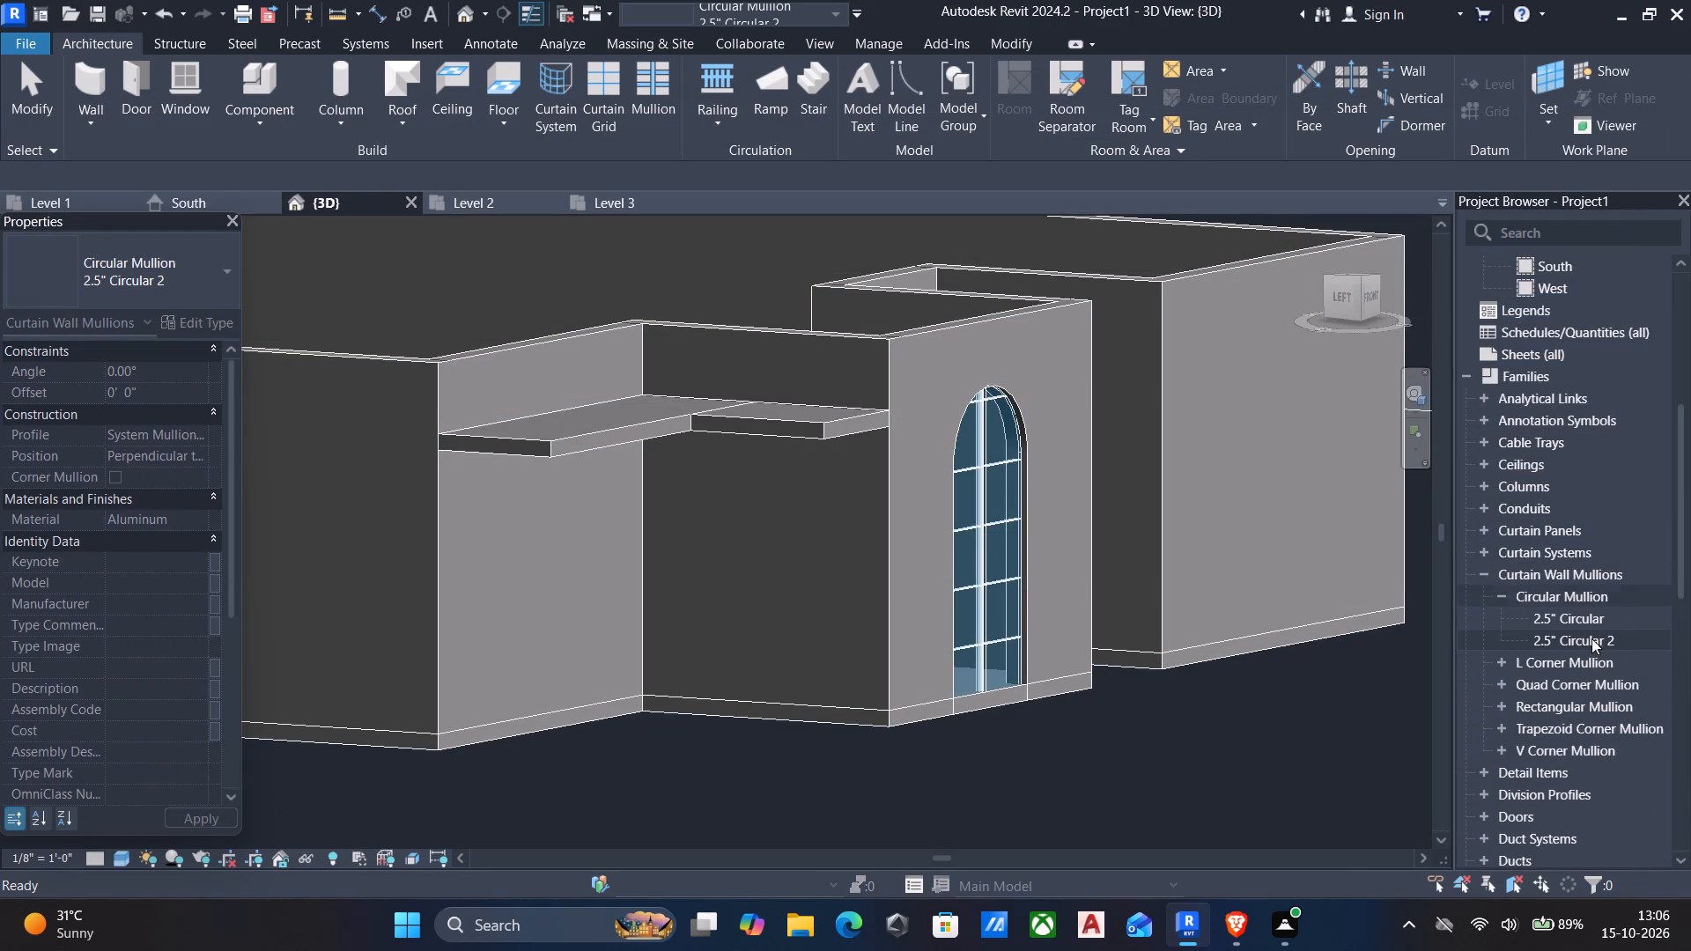
{"action": "right_click", "coordinate": [1584, 636]}
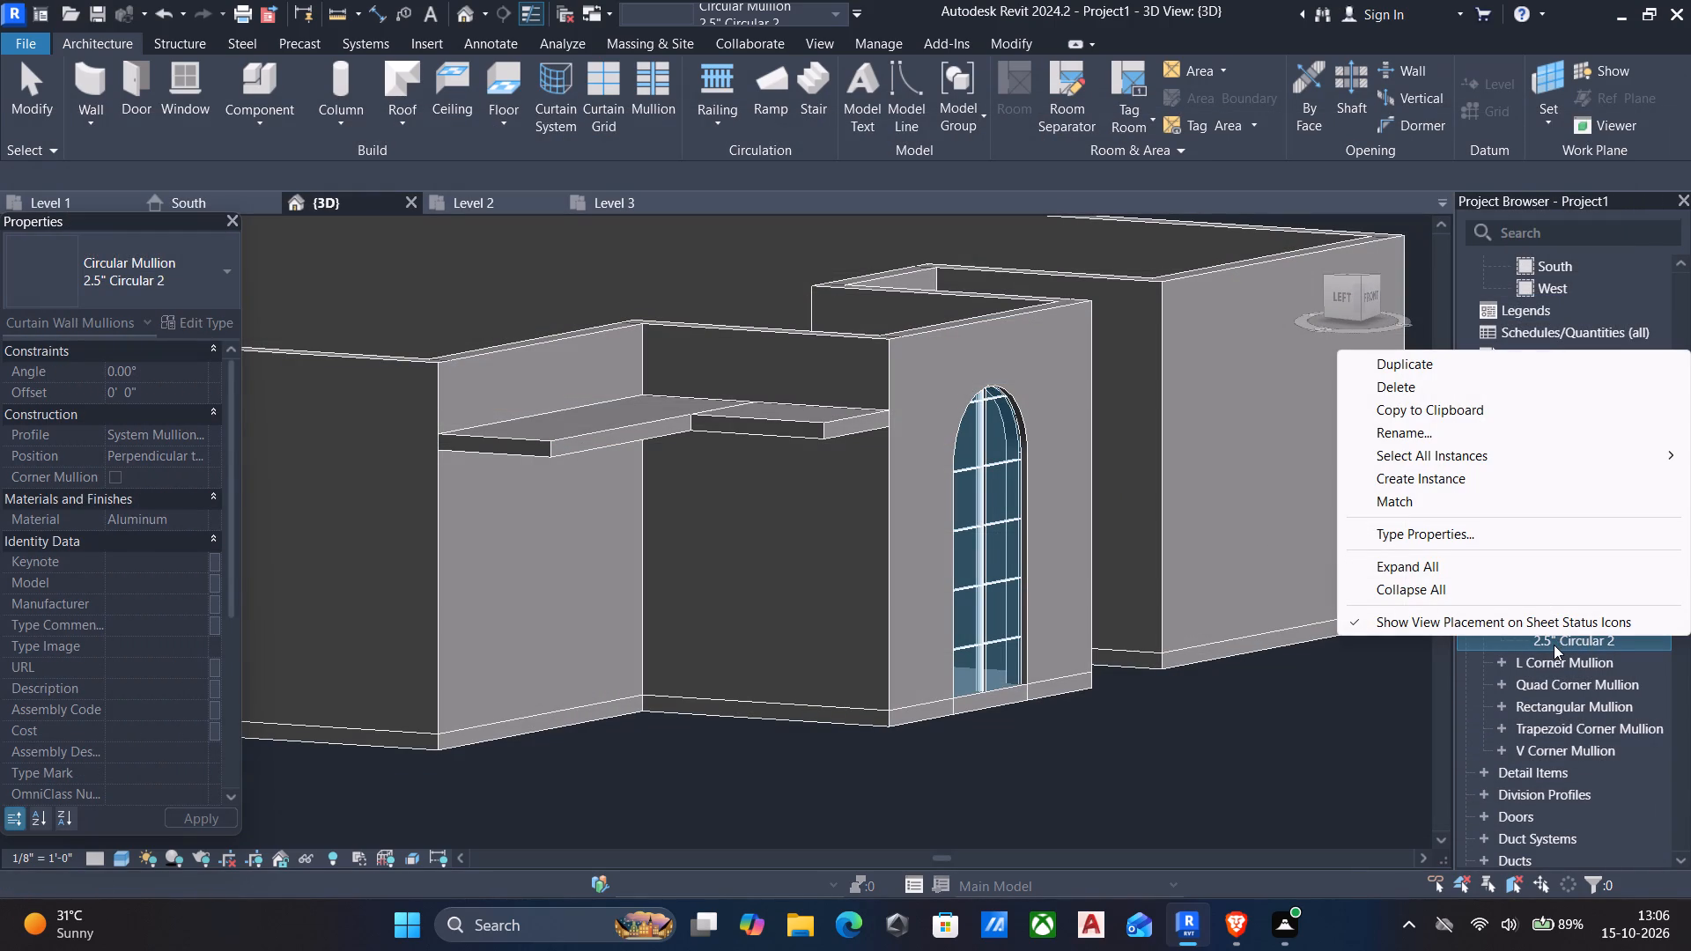
{"action": "left_click", "coordinate": [1554, 645]}
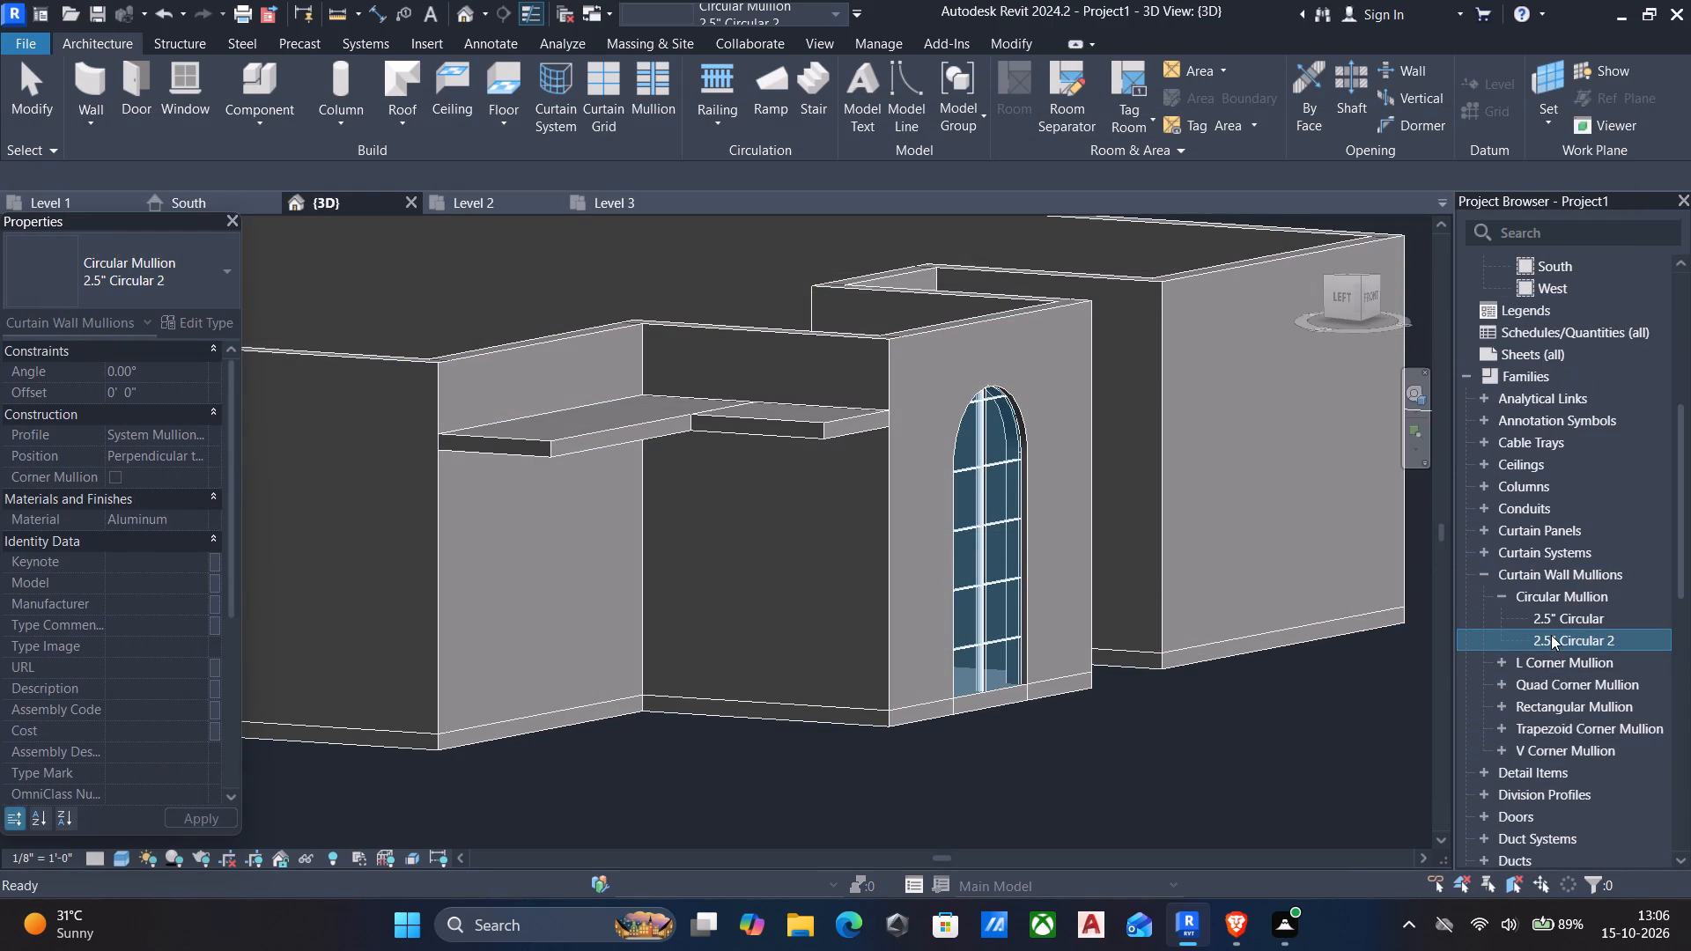
{"action": "left_click", "coordinate": [1551, 635]}
{"action": "left_click", "coordinate": [1551, 635]}
{"action": "left_click", "coordinate": [1536, 645]}
{"action": "left_click", "coordinate": [1617, 659]}
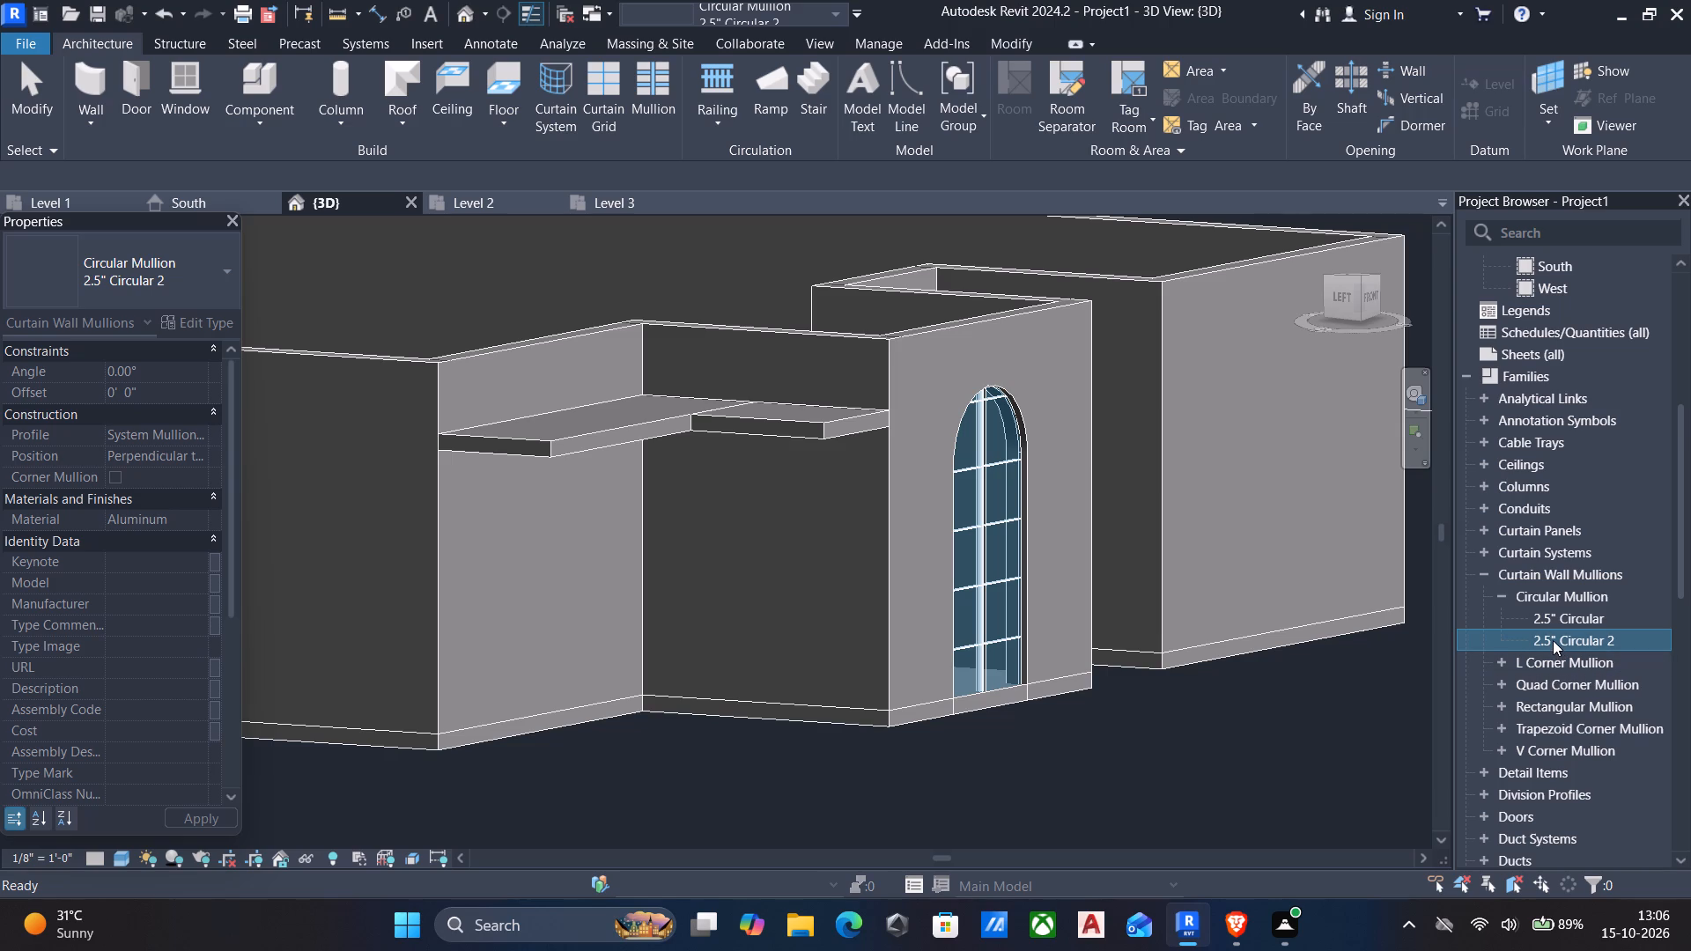
{"action": "double_click", "coordinate": [1553, 640]}
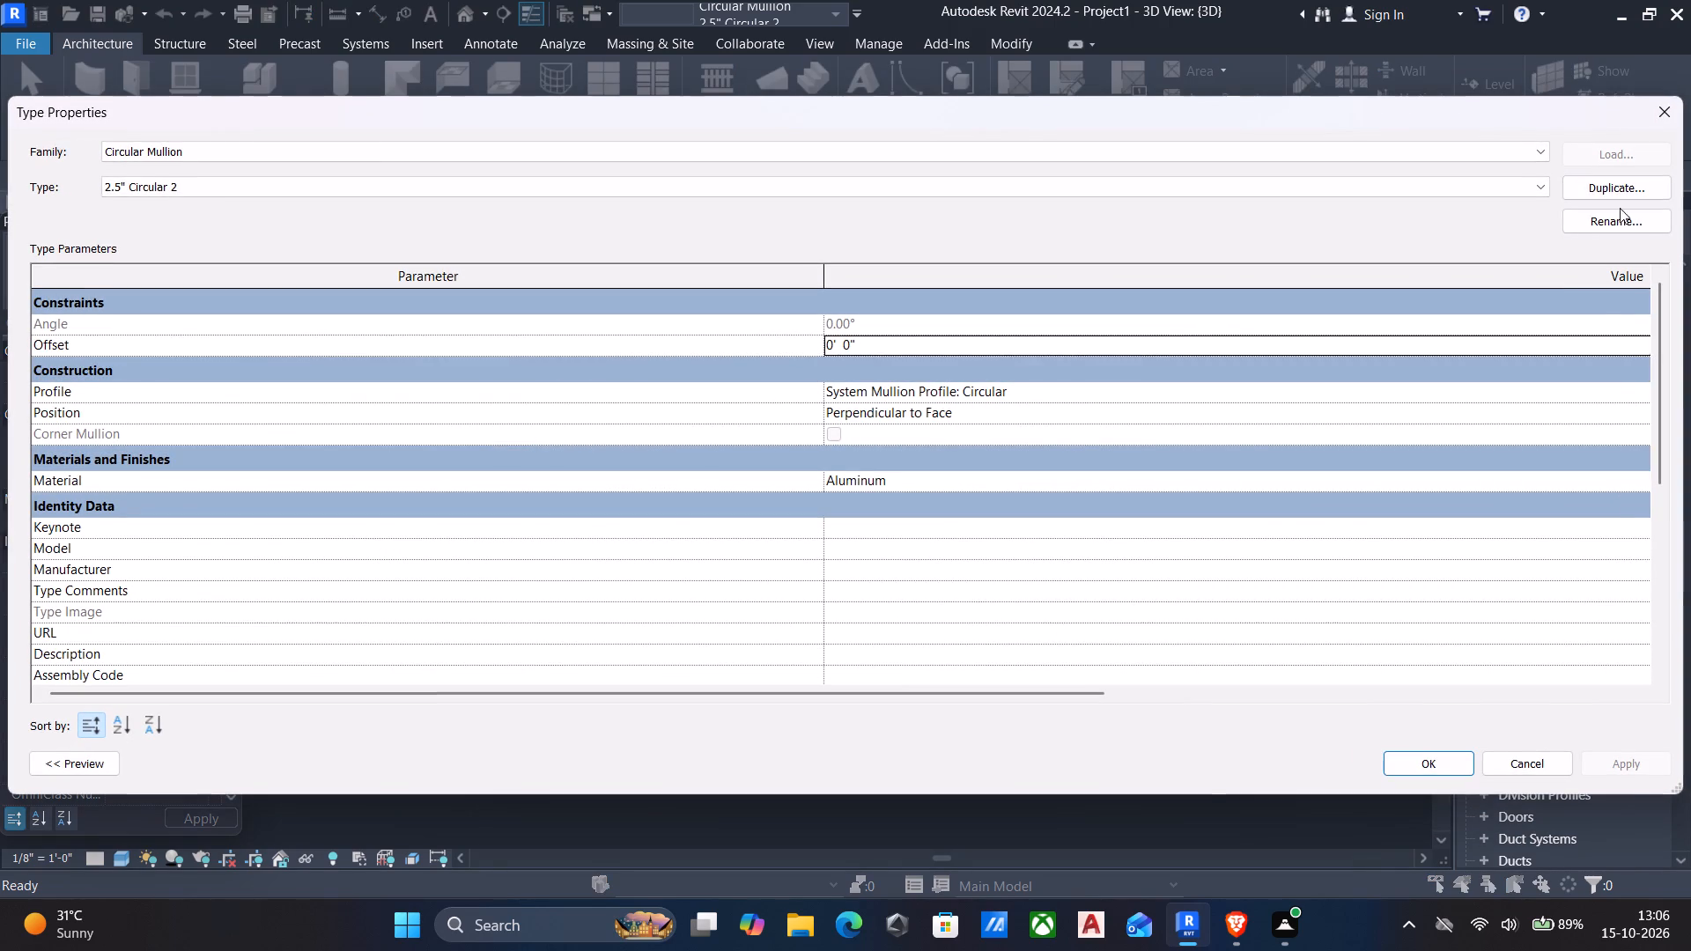
{"action": "left_click", "coordinate": [1655, 129]}
{"action": "left_click", "coordinate": [1648, 103]}
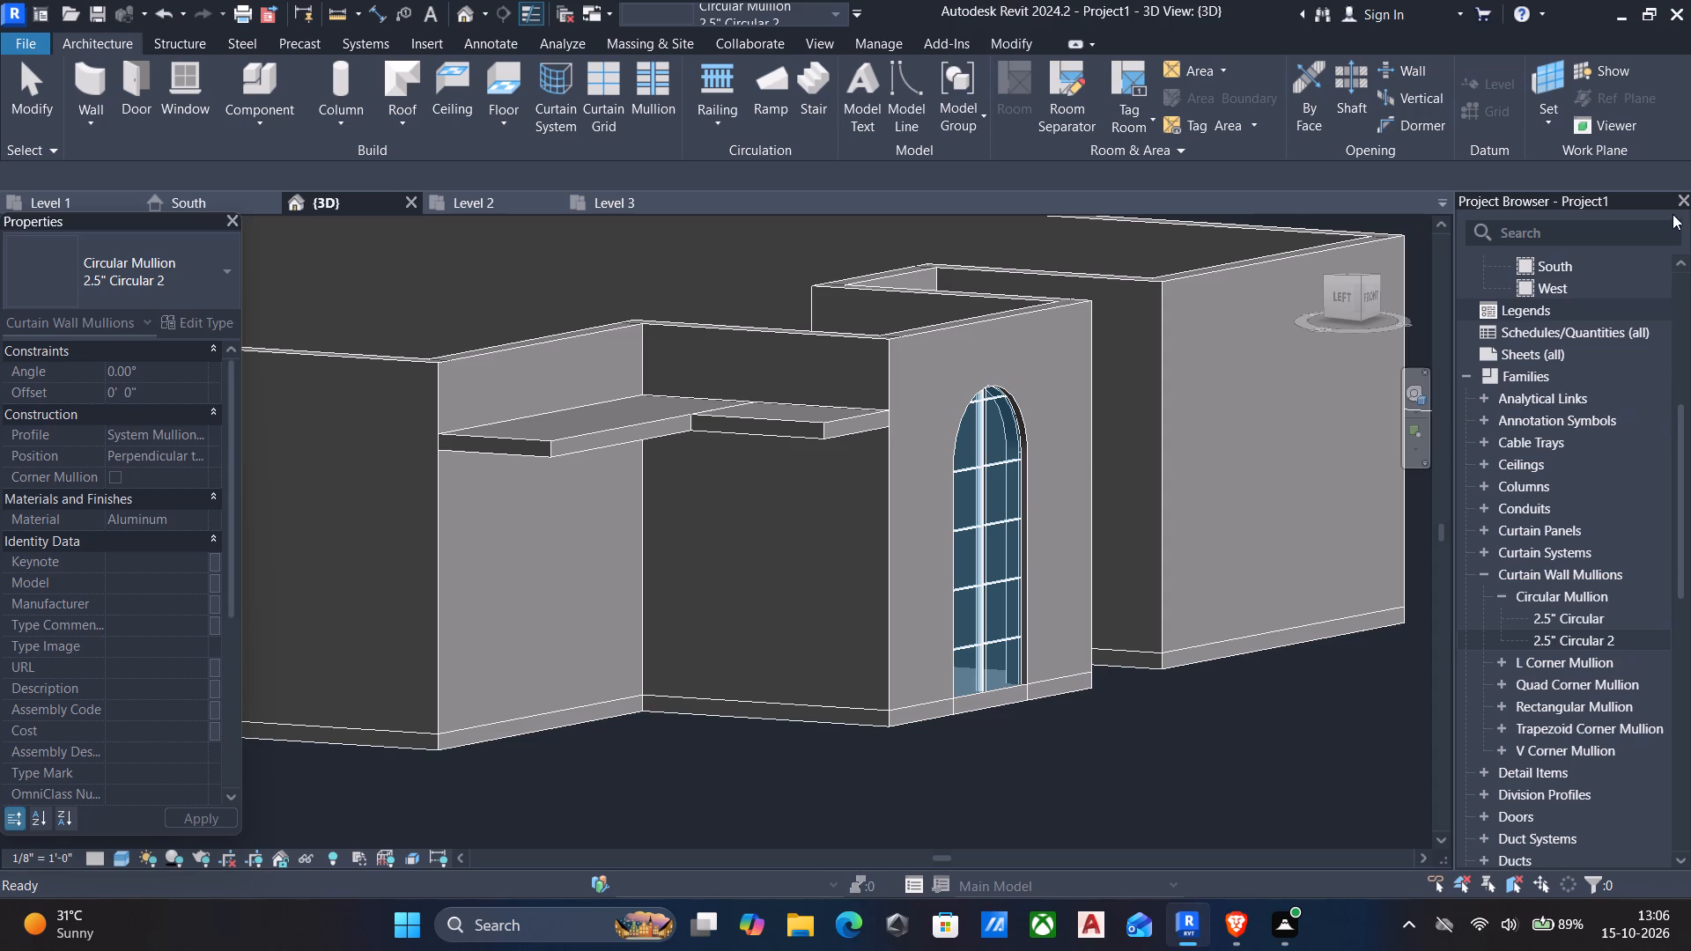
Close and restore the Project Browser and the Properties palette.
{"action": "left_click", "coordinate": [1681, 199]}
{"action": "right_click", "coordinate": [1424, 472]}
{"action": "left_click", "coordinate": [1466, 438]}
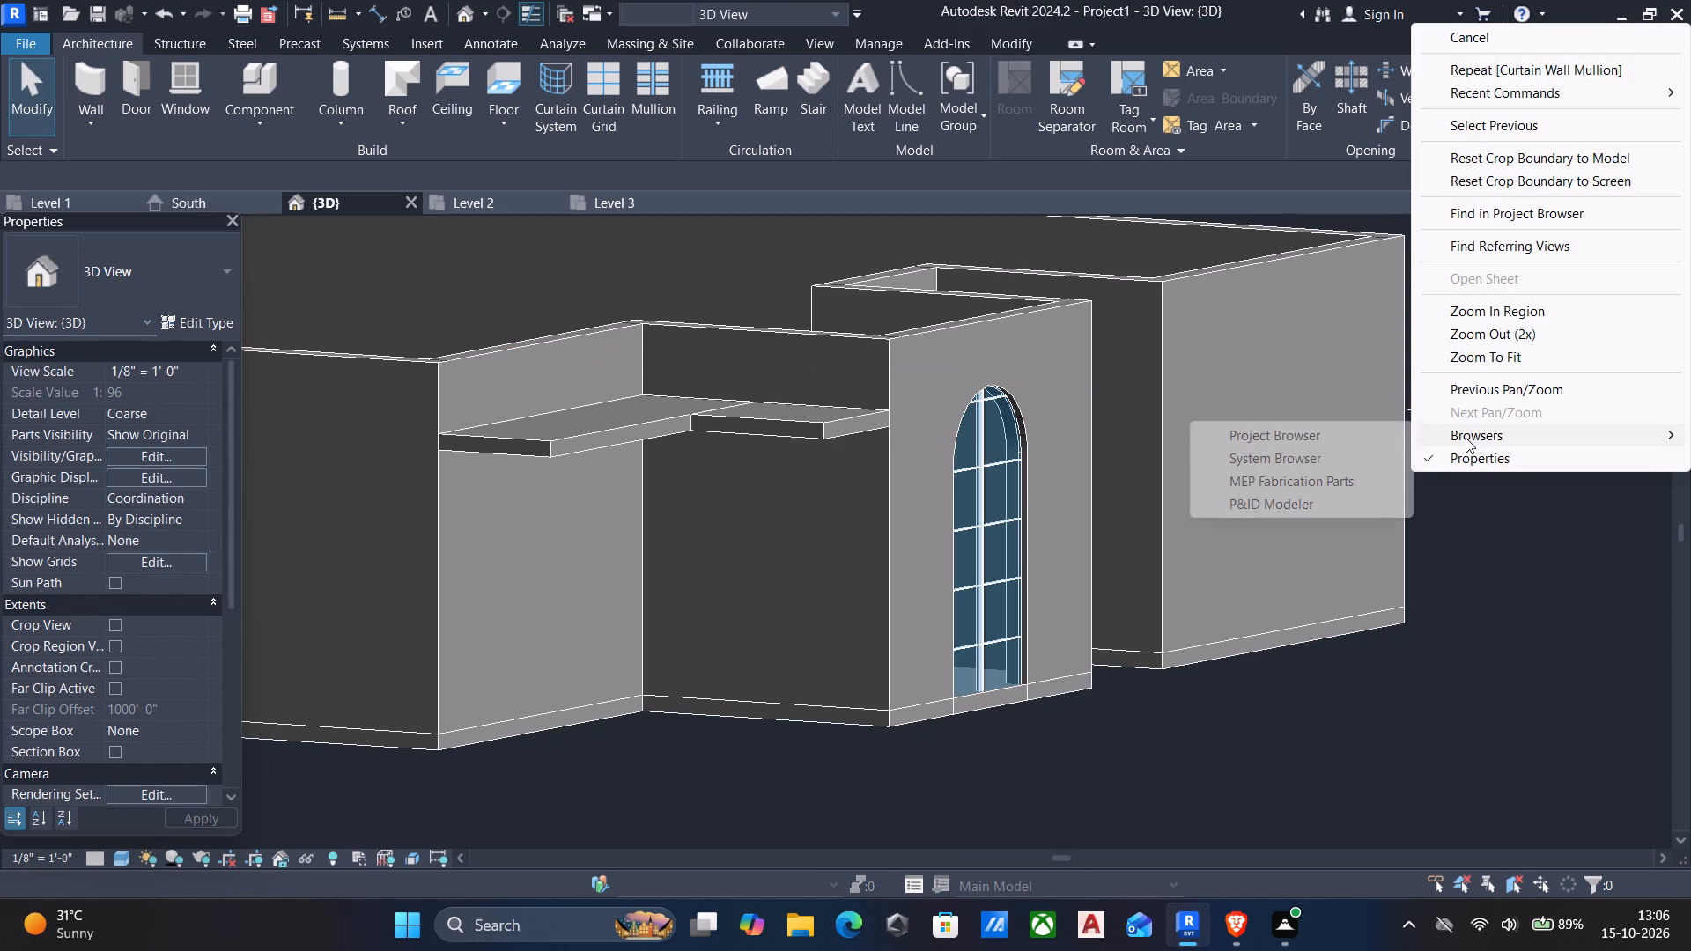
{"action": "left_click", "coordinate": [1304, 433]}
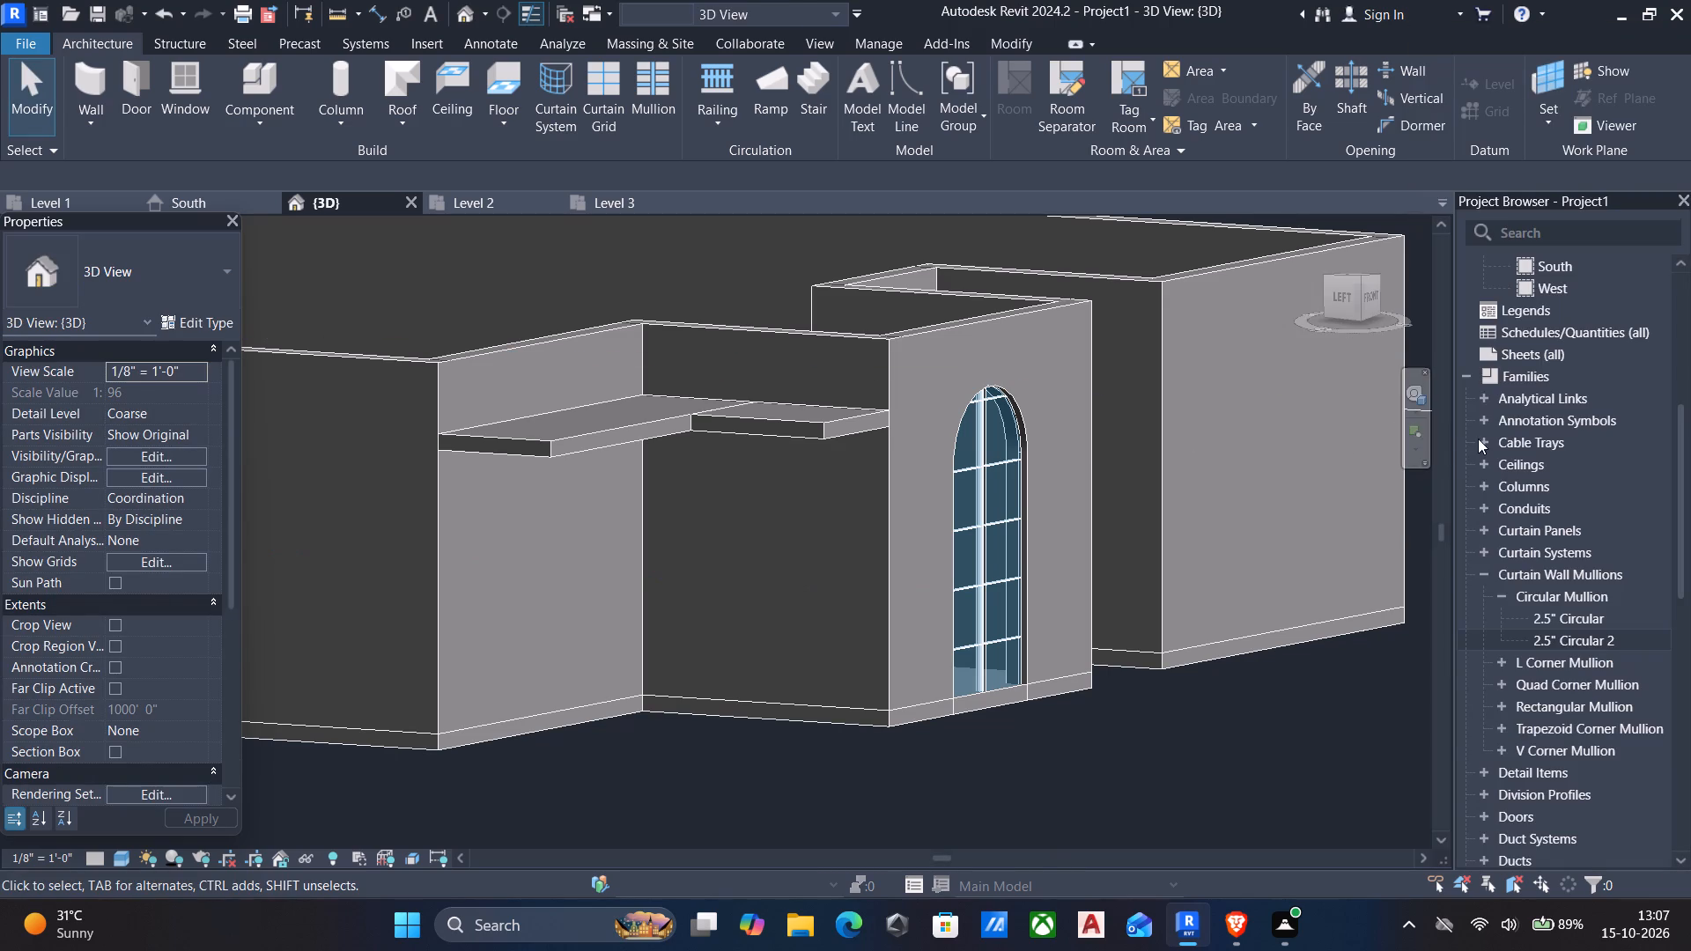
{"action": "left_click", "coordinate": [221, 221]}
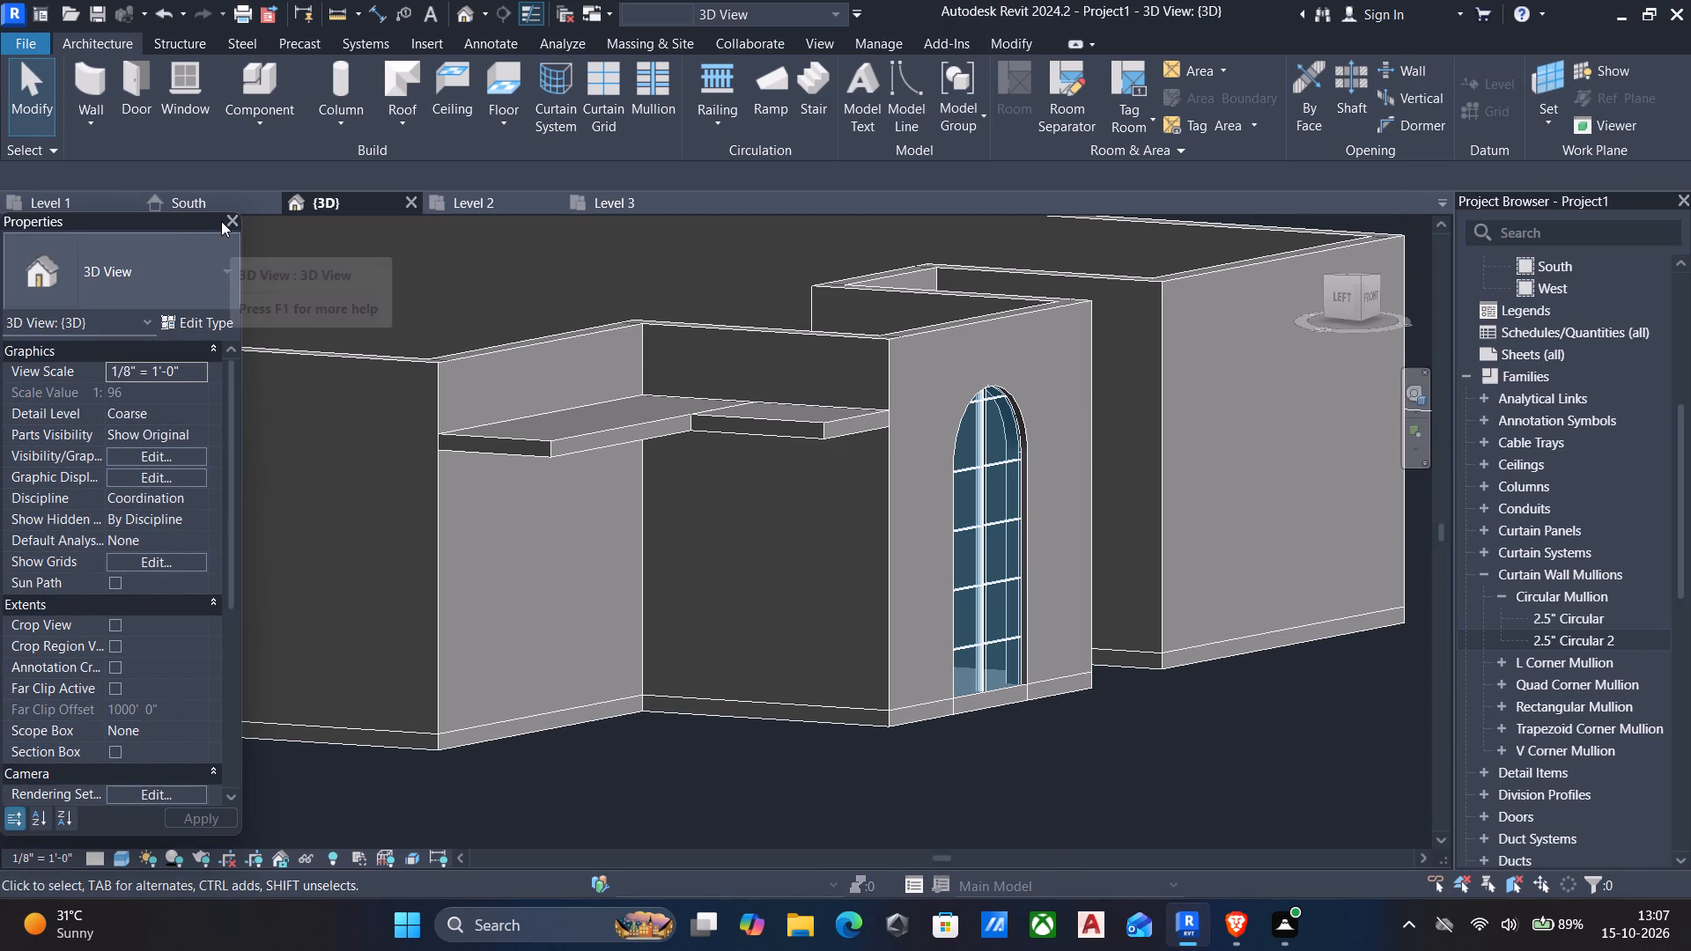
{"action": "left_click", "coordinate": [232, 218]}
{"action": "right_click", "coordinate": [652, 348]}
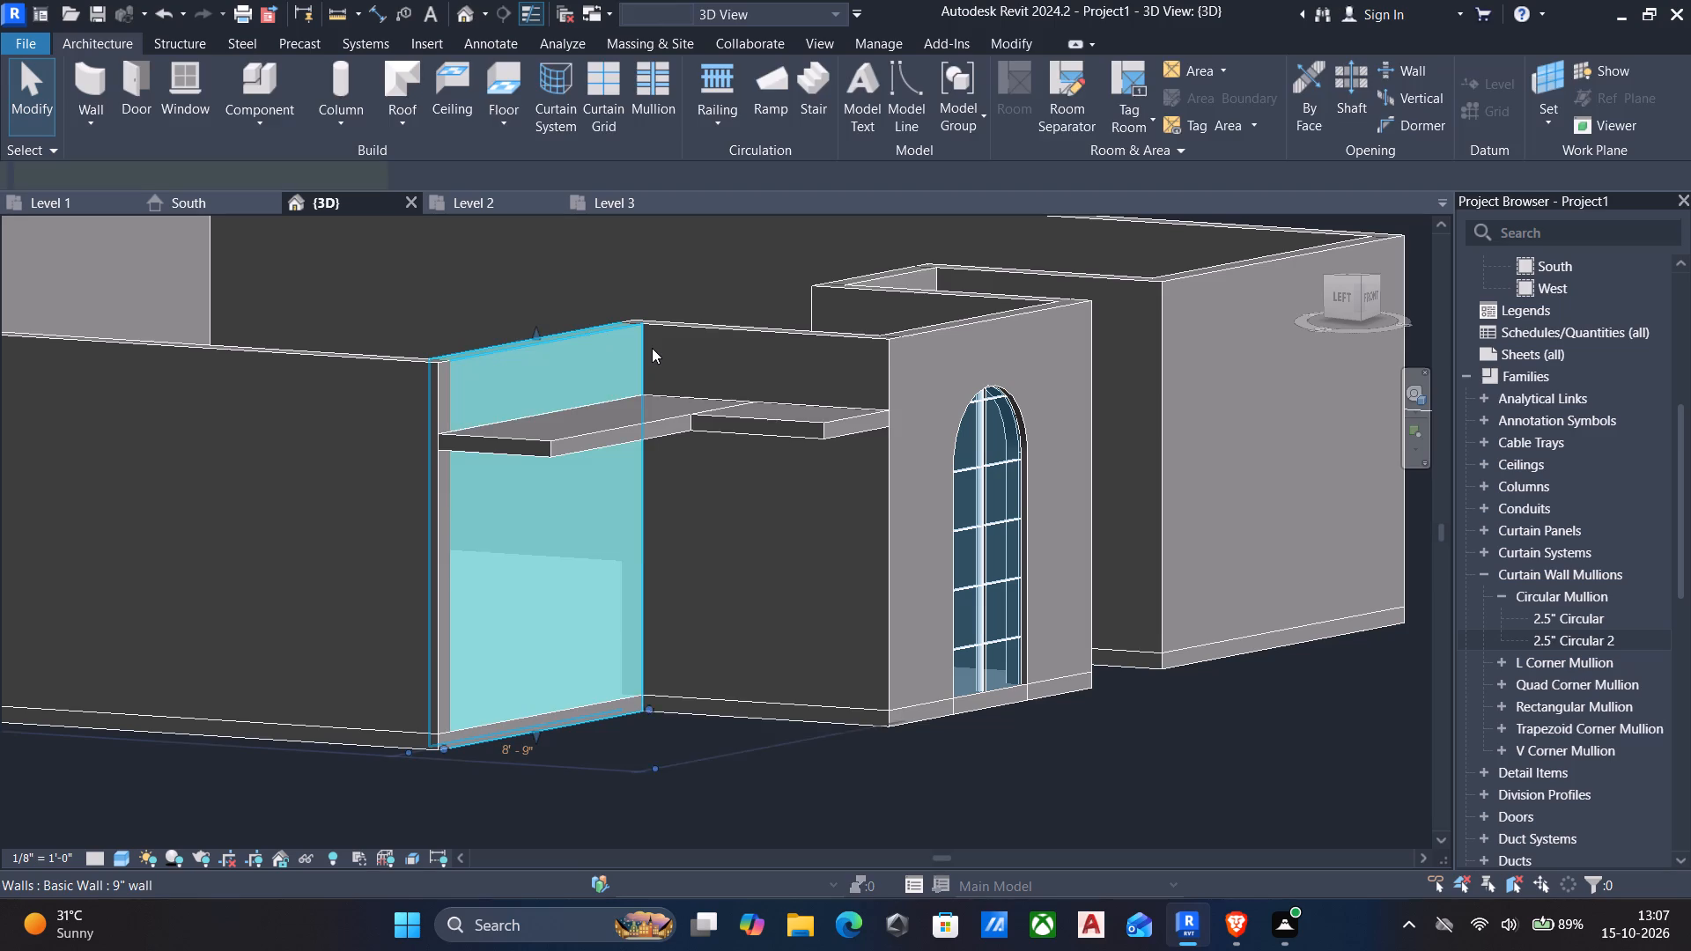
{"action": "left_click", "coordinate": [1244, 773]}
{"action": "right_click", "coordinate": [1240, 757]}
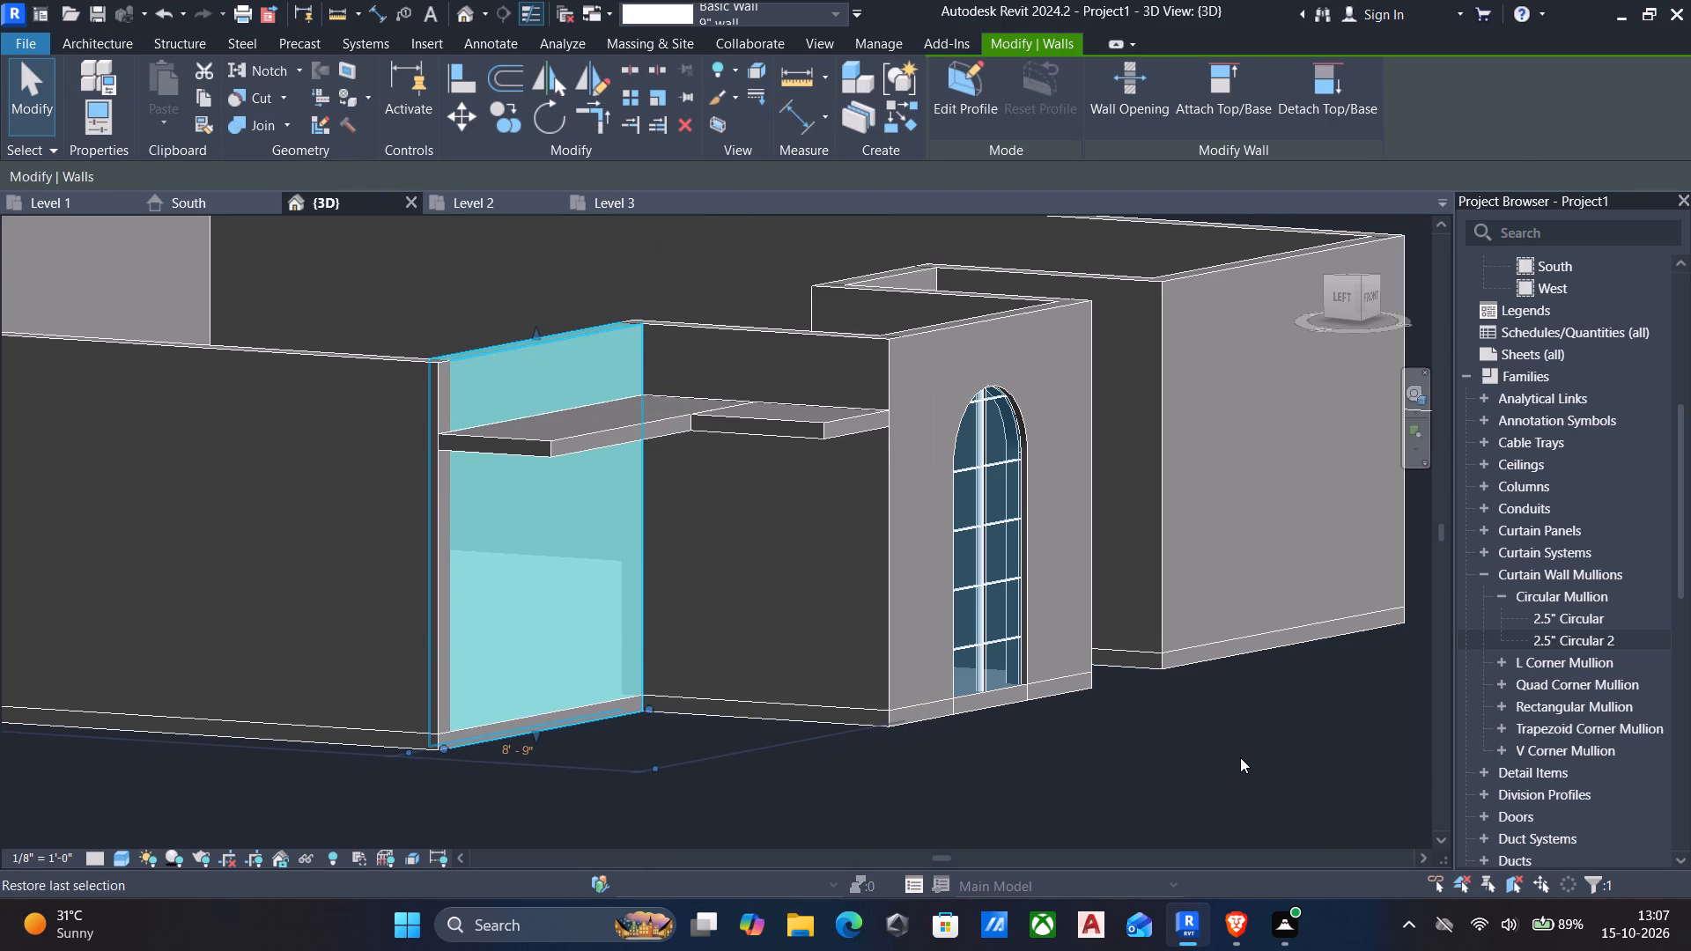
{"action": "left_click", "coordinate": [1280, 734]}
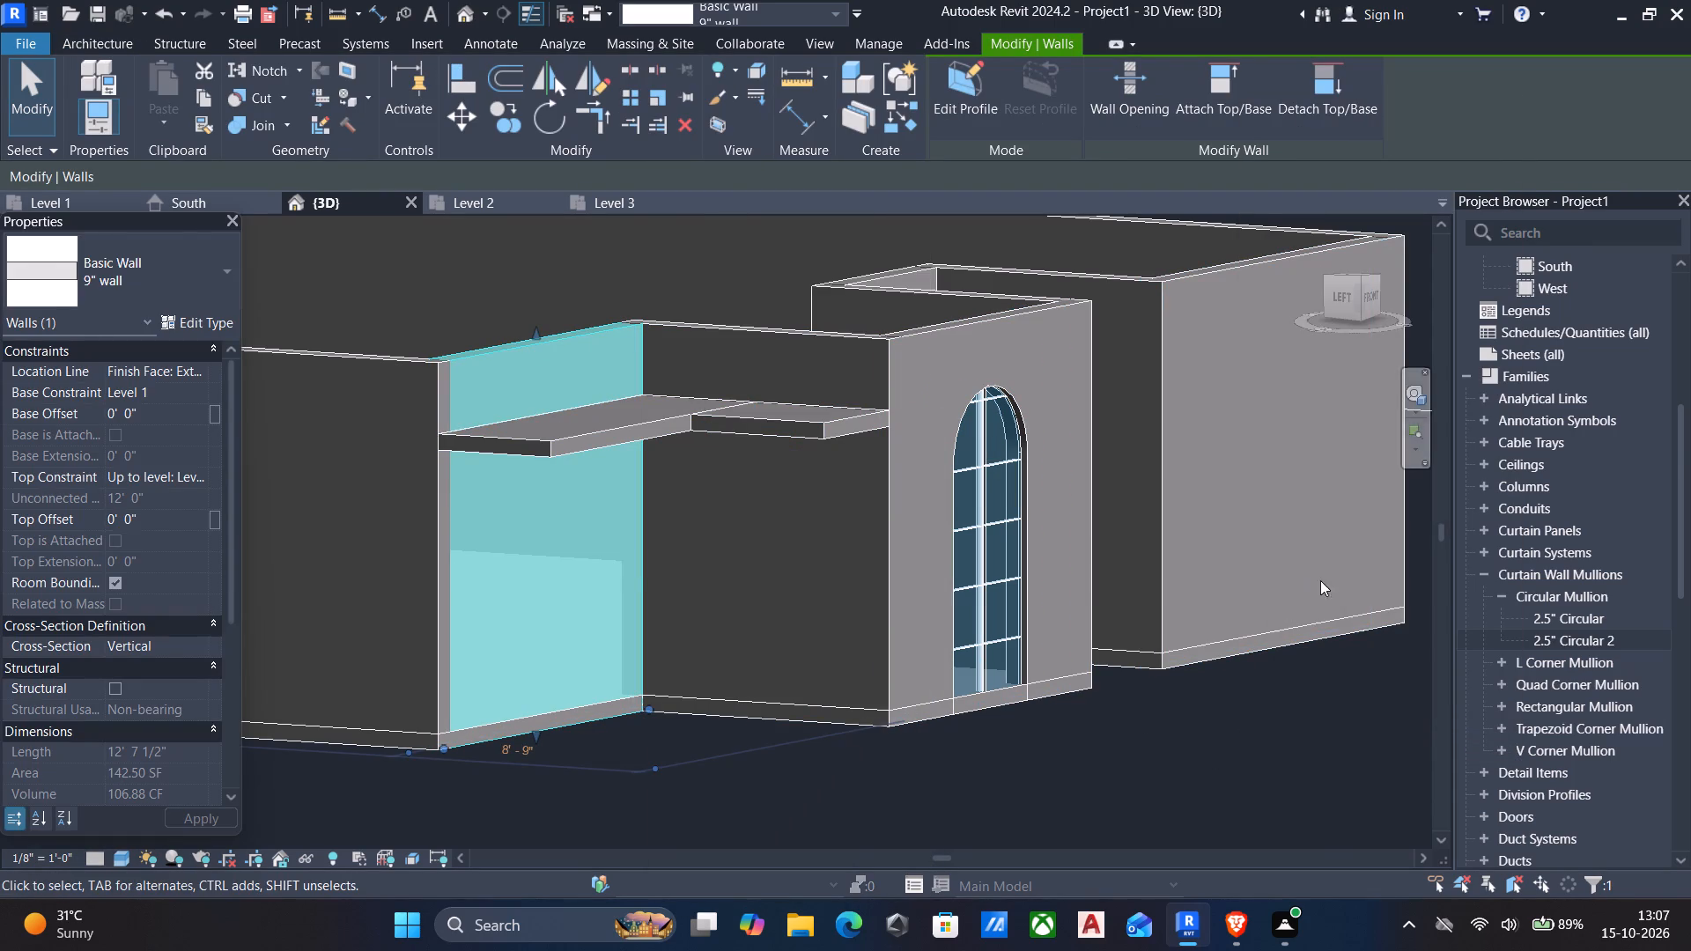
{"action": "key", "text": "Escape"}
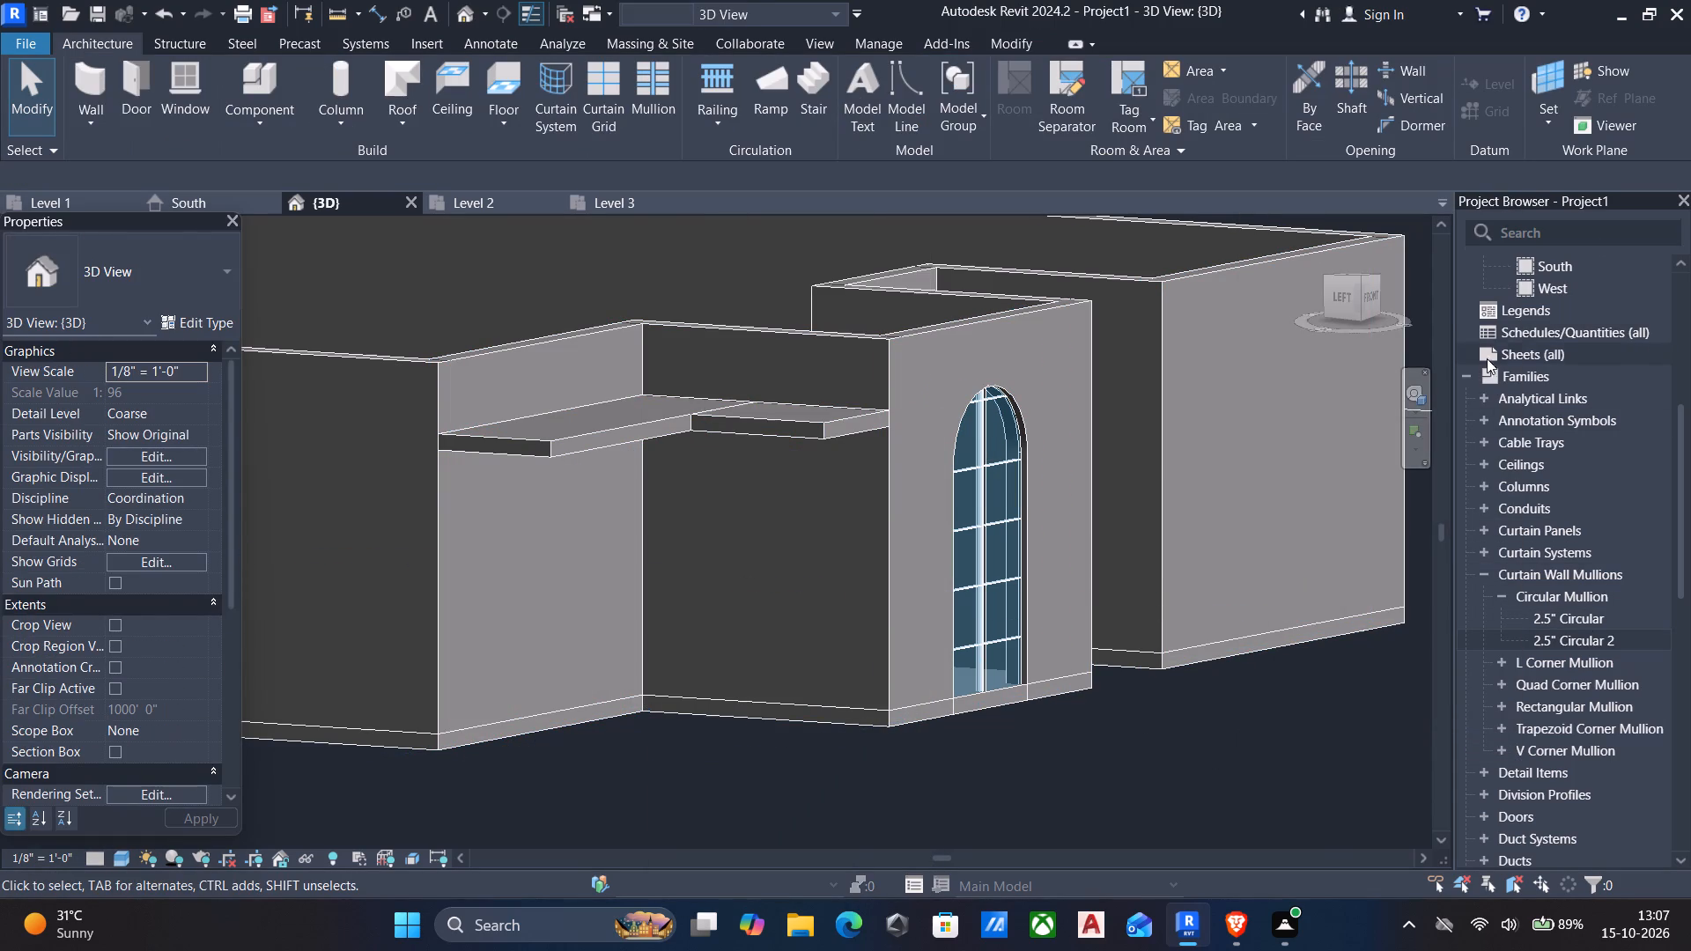
Browse the project's families and examine the type properties of the 2.5" Circular 2 mullion.
{"action": "left_click", "coordinate": [1483, 401]}
{"action": "left_click", "coordinate": [1483, 401]}
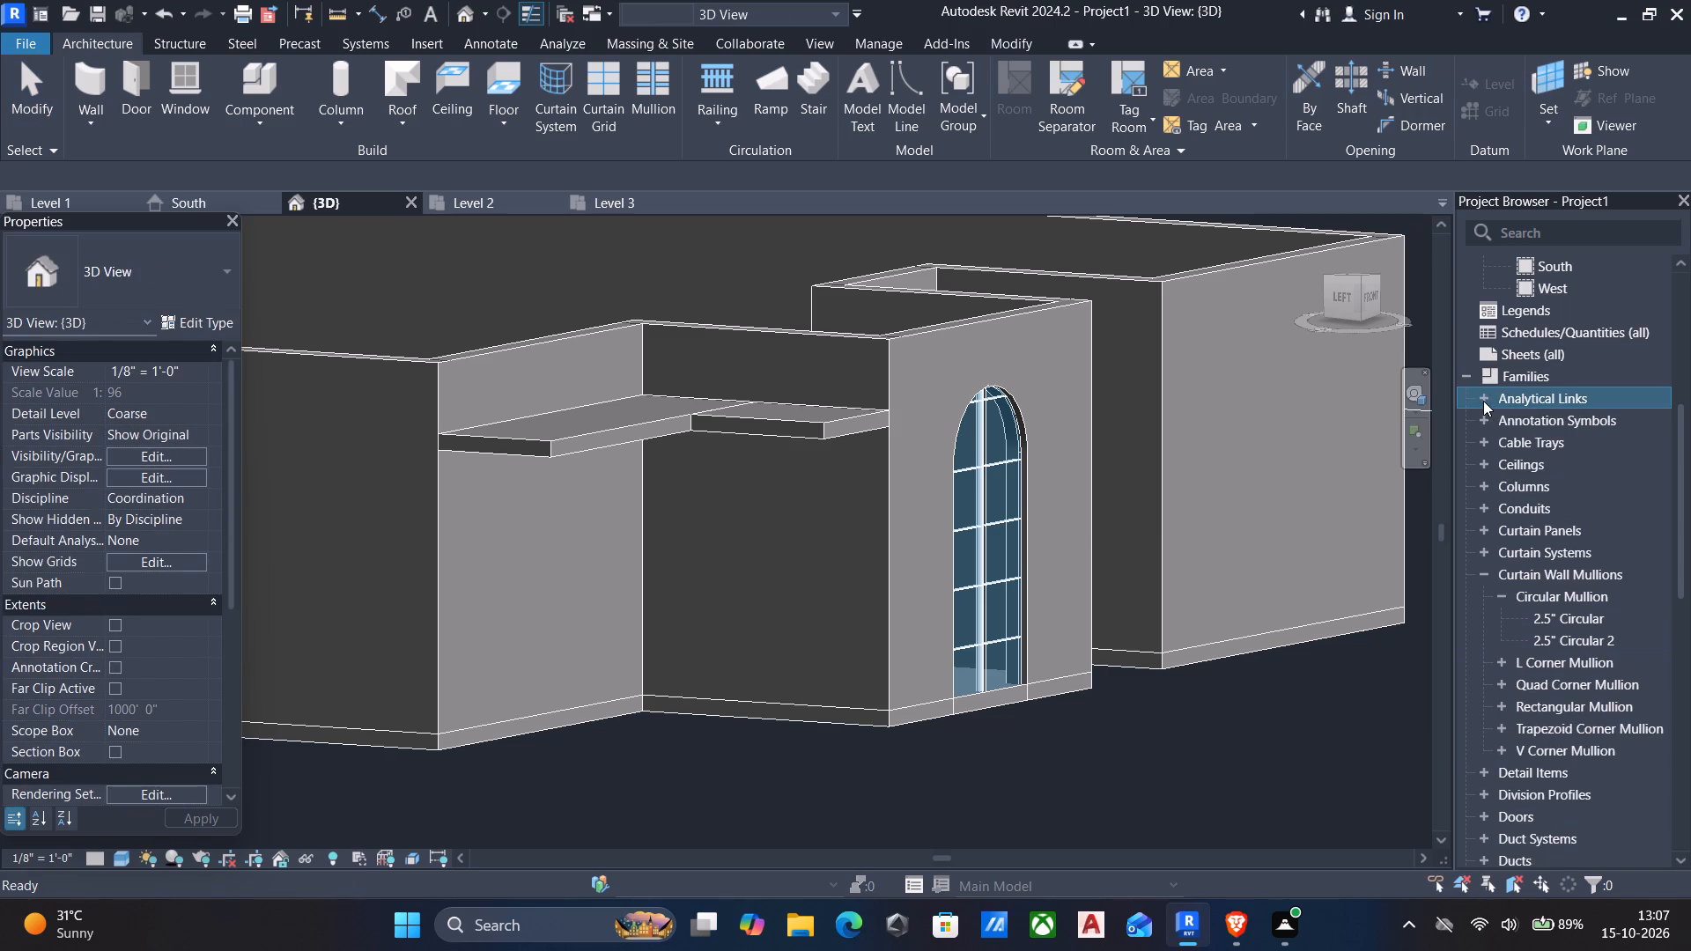
{"action": "left_click", "coordinate": [1483, 401]}
{"action": "left_click", "coordinate": [1483, 401]}
{"action": "left_click", "coordinate": [1464, 375]}
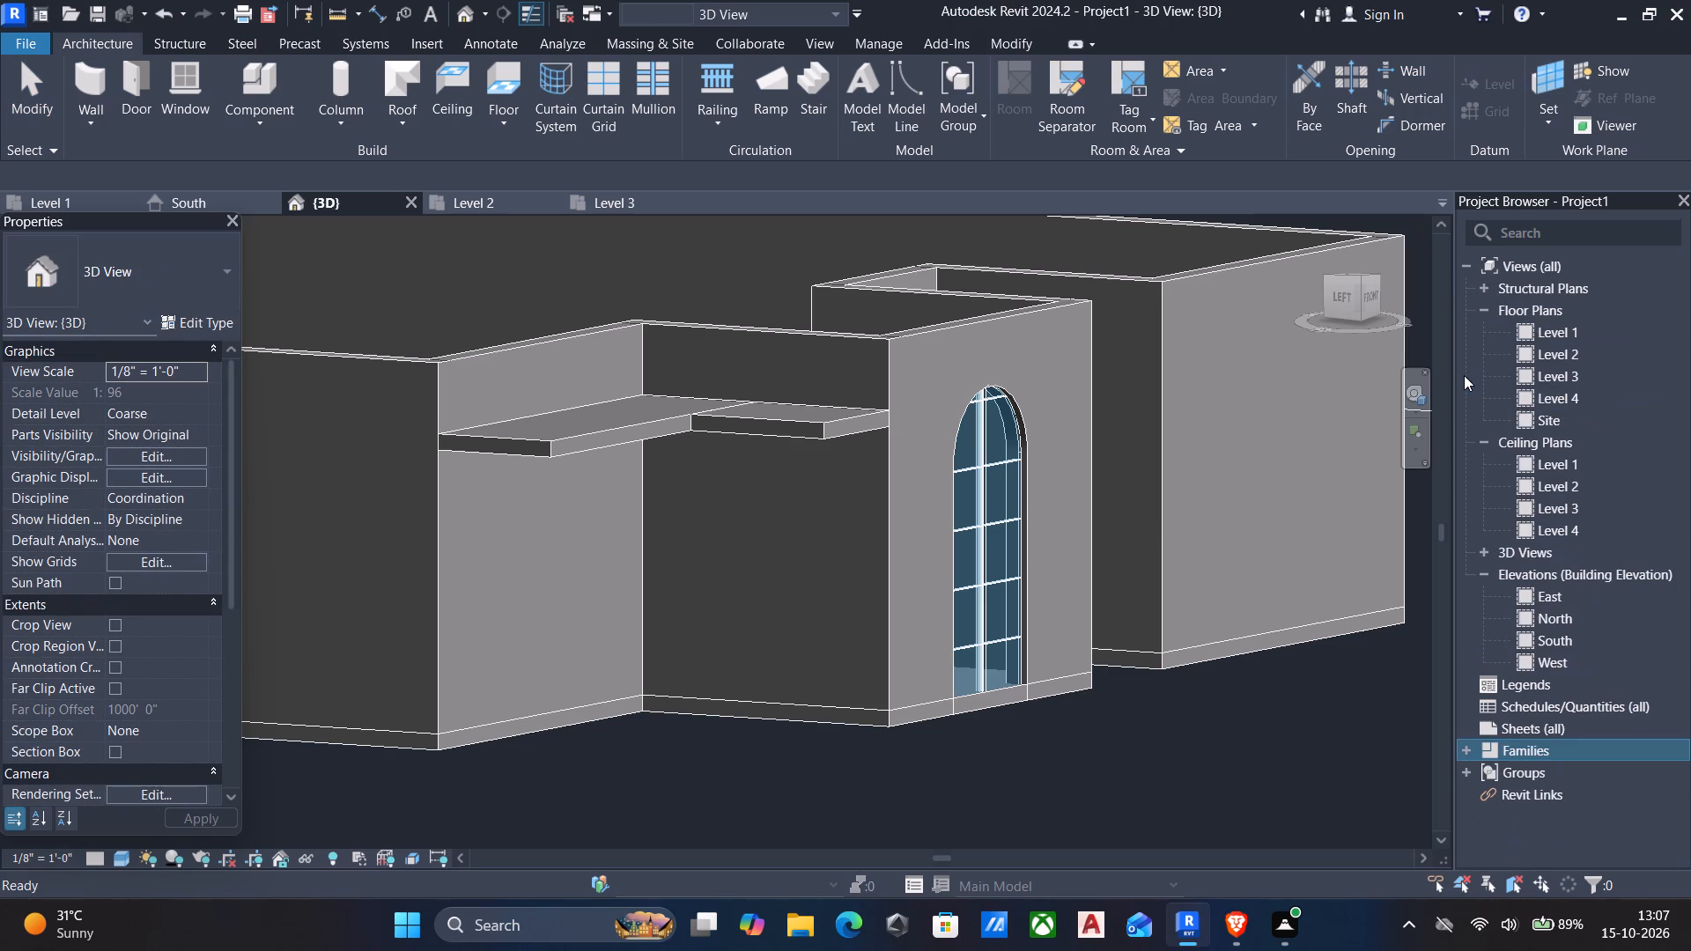
{"action": "left_click", "coordinate": [1467, 747]}
{"action": "scroll", "coordinate": [1579, 717], "scroll_direction": "down", "scroll_amount": 1}
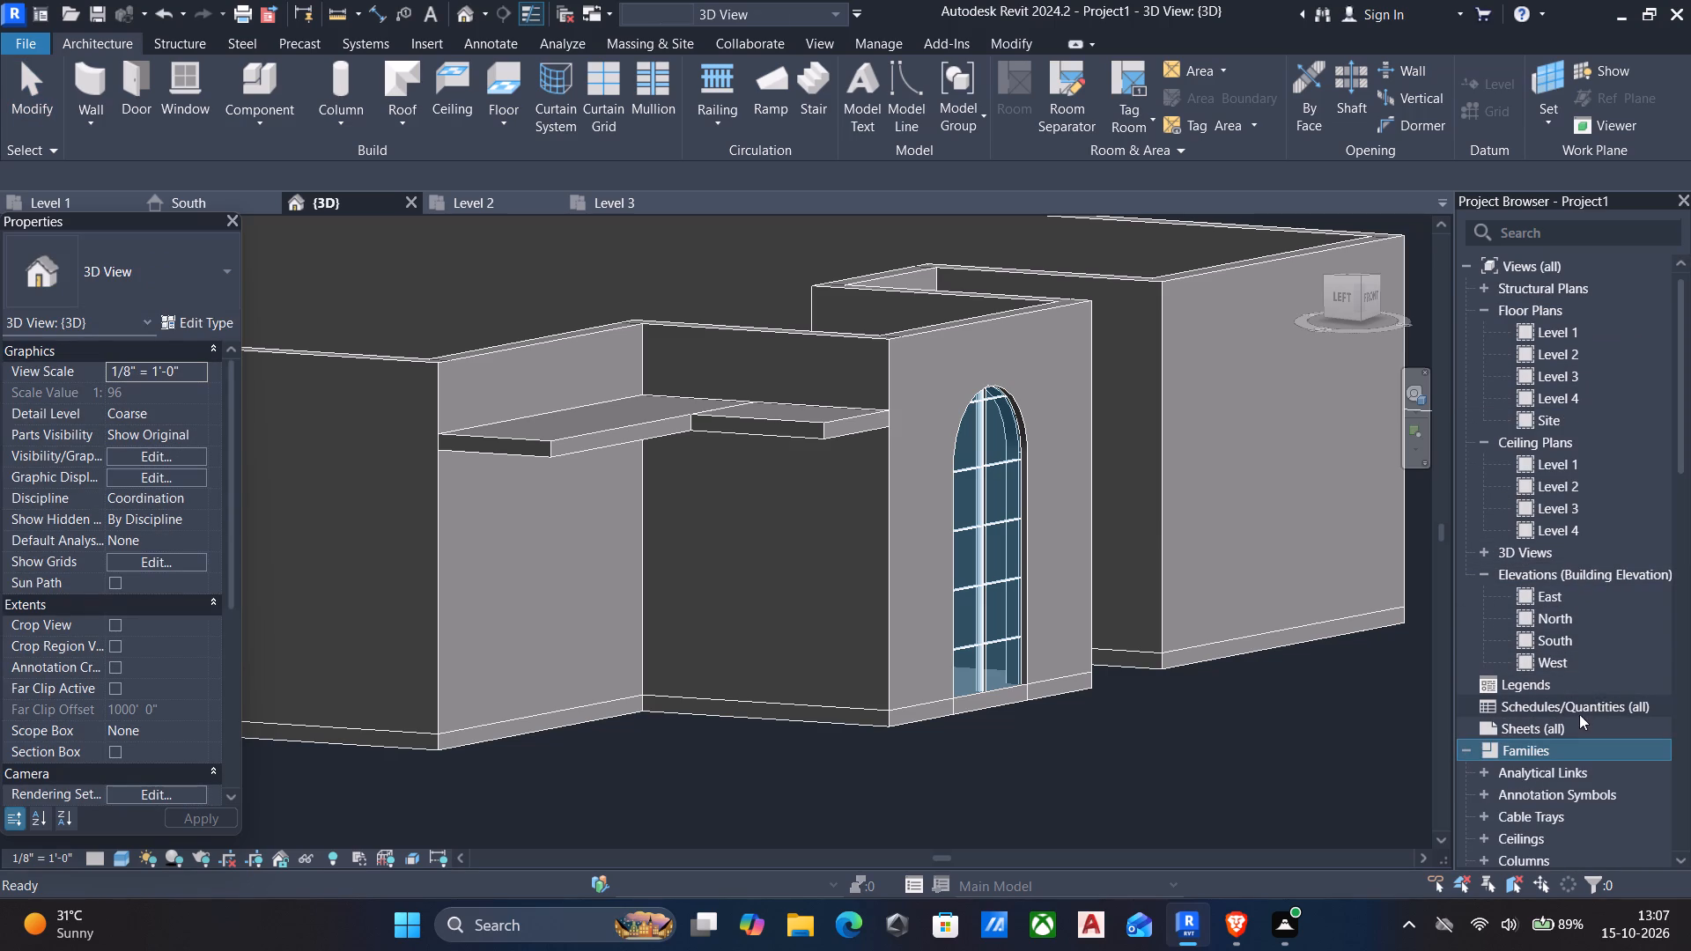
{"action": "scroll", "coordinate": [1579, 714], "scroll_direction": "down", "scroll_amount": 2}
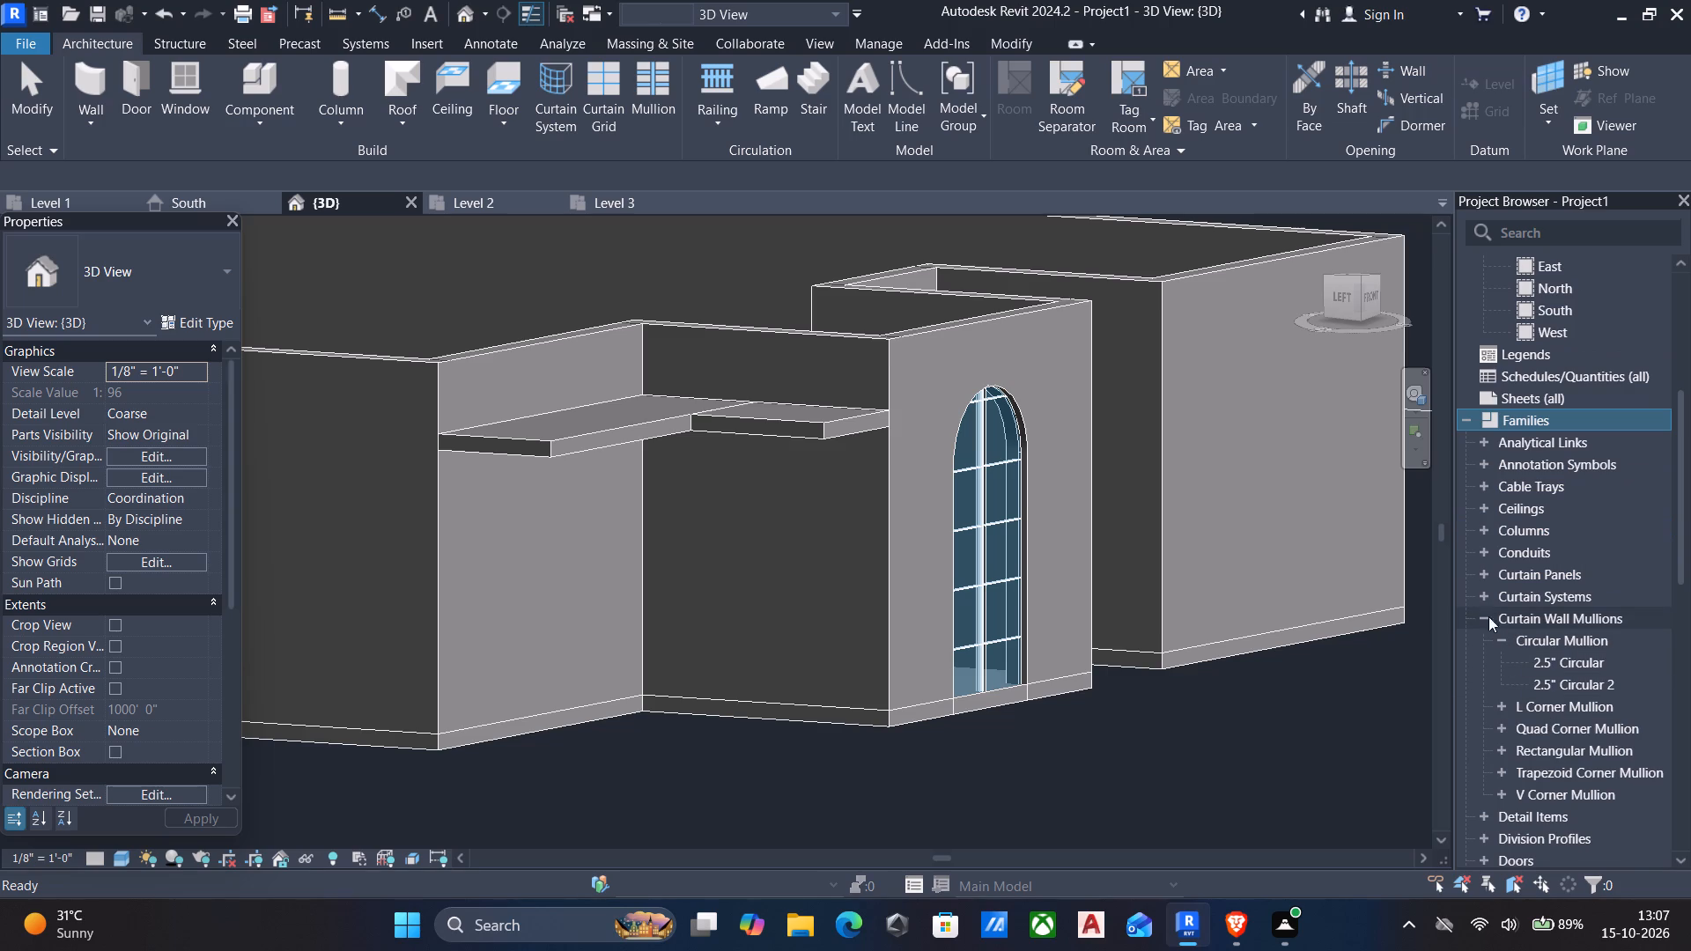
{"action": "left_click", "coordinate": [1478, 593]}
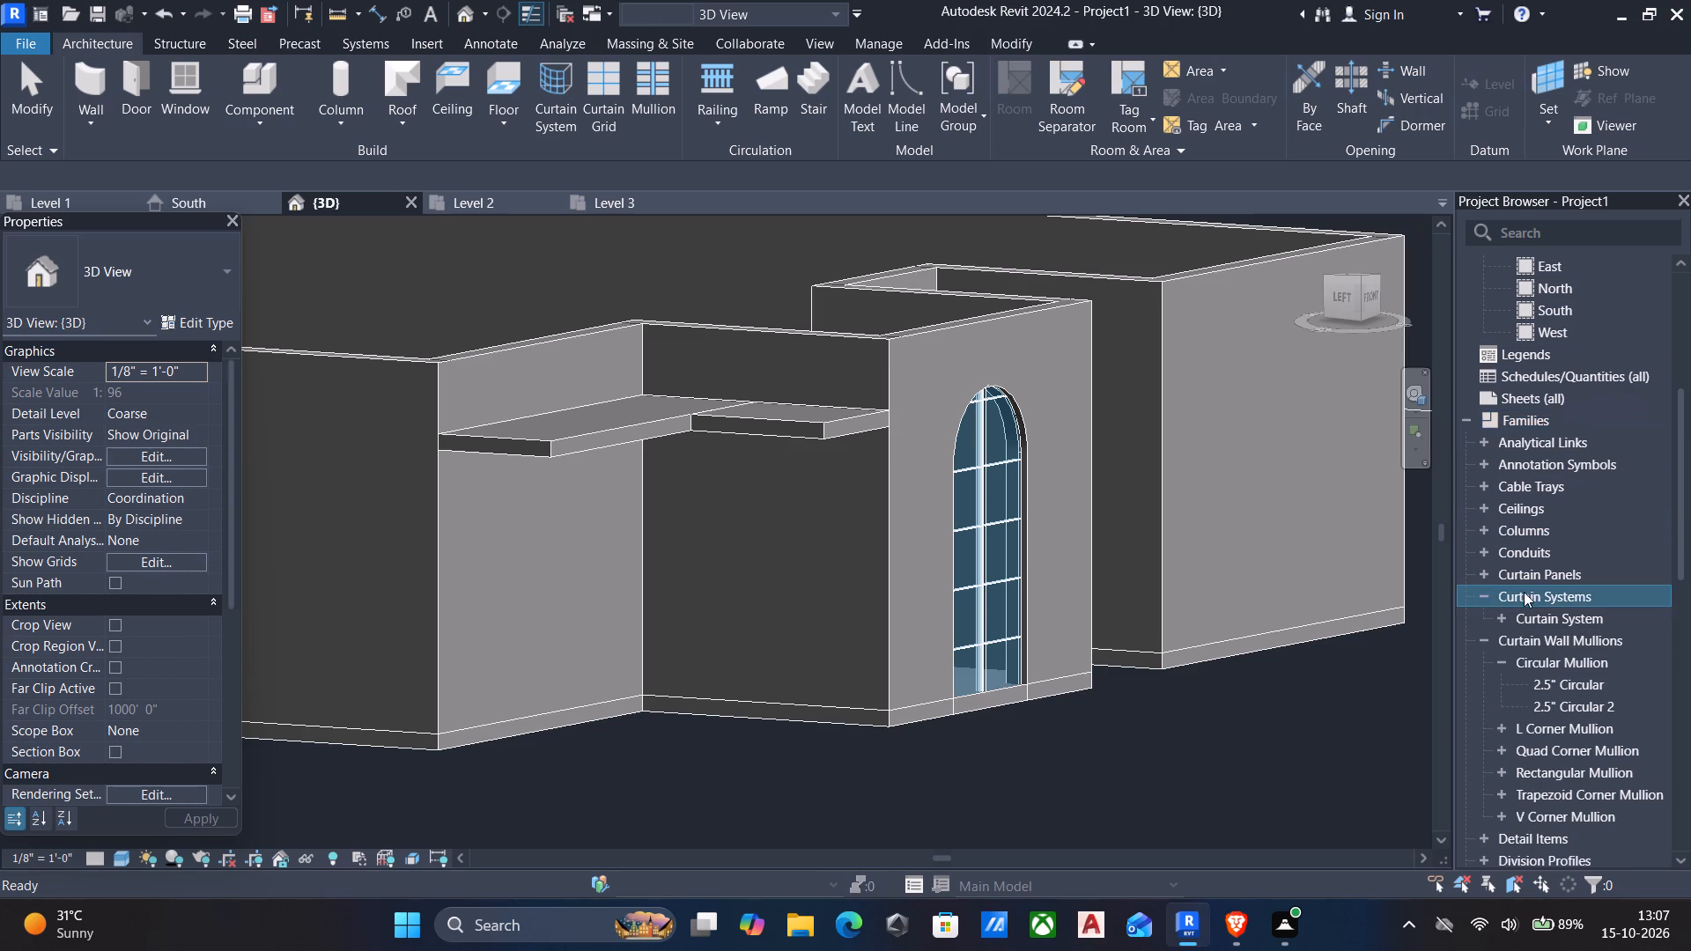
{"action": "triple_click", "coordinate": [1539, 701]}
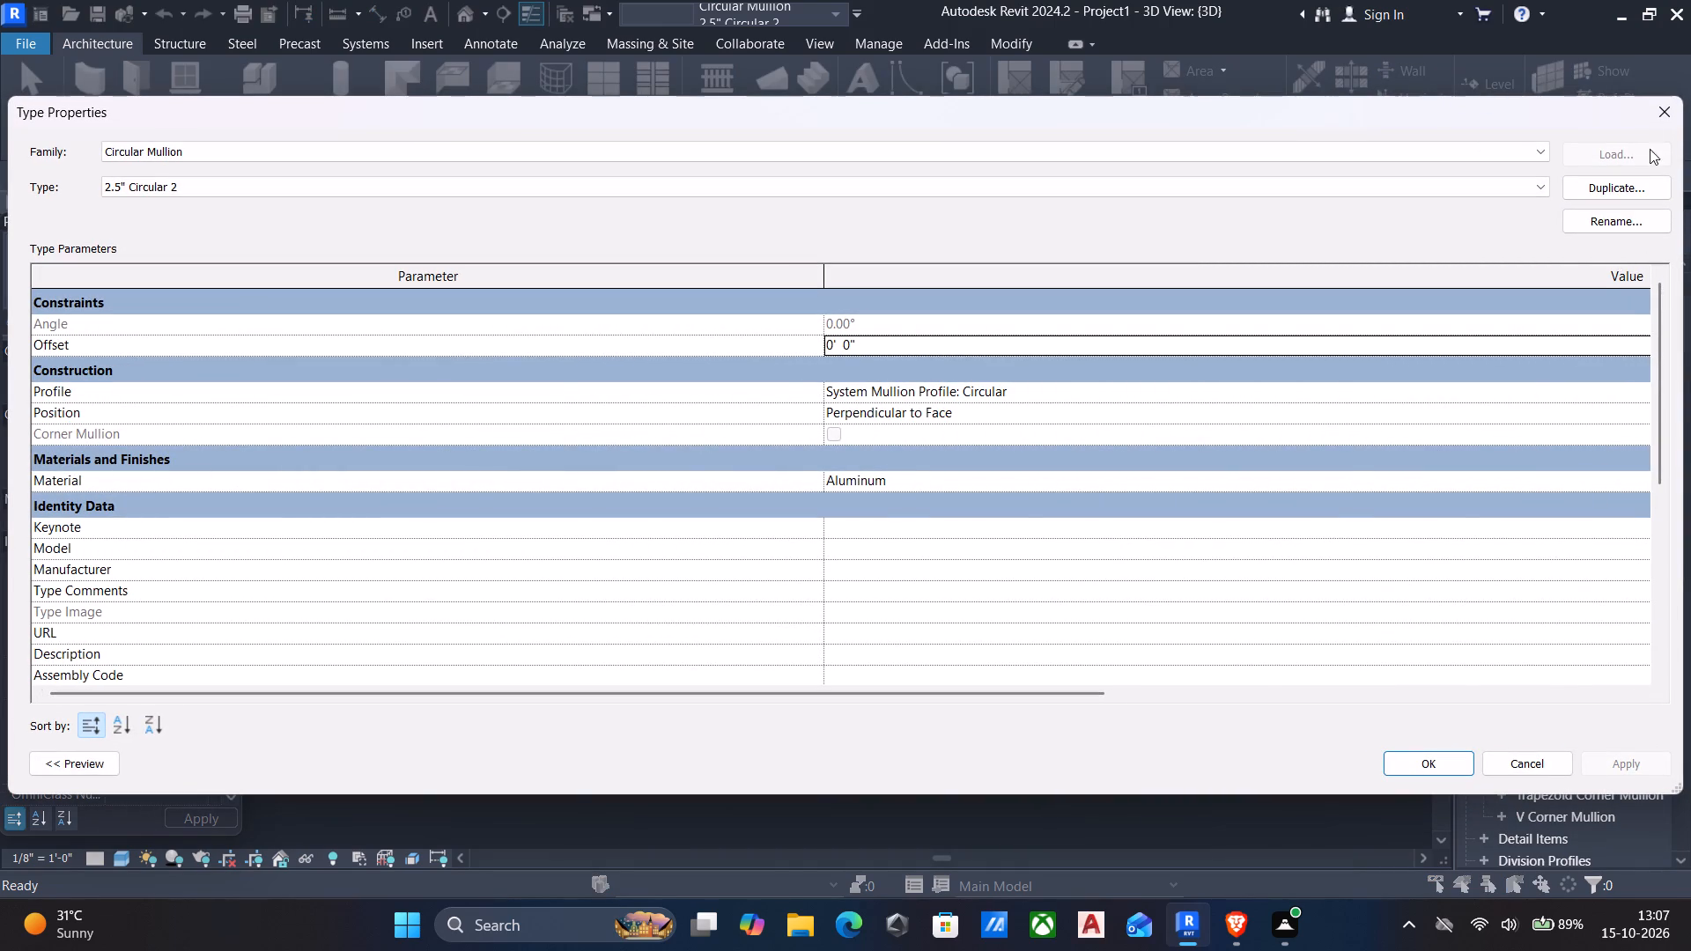
{"action": "left_click", "coordinate": [1656, 115]}
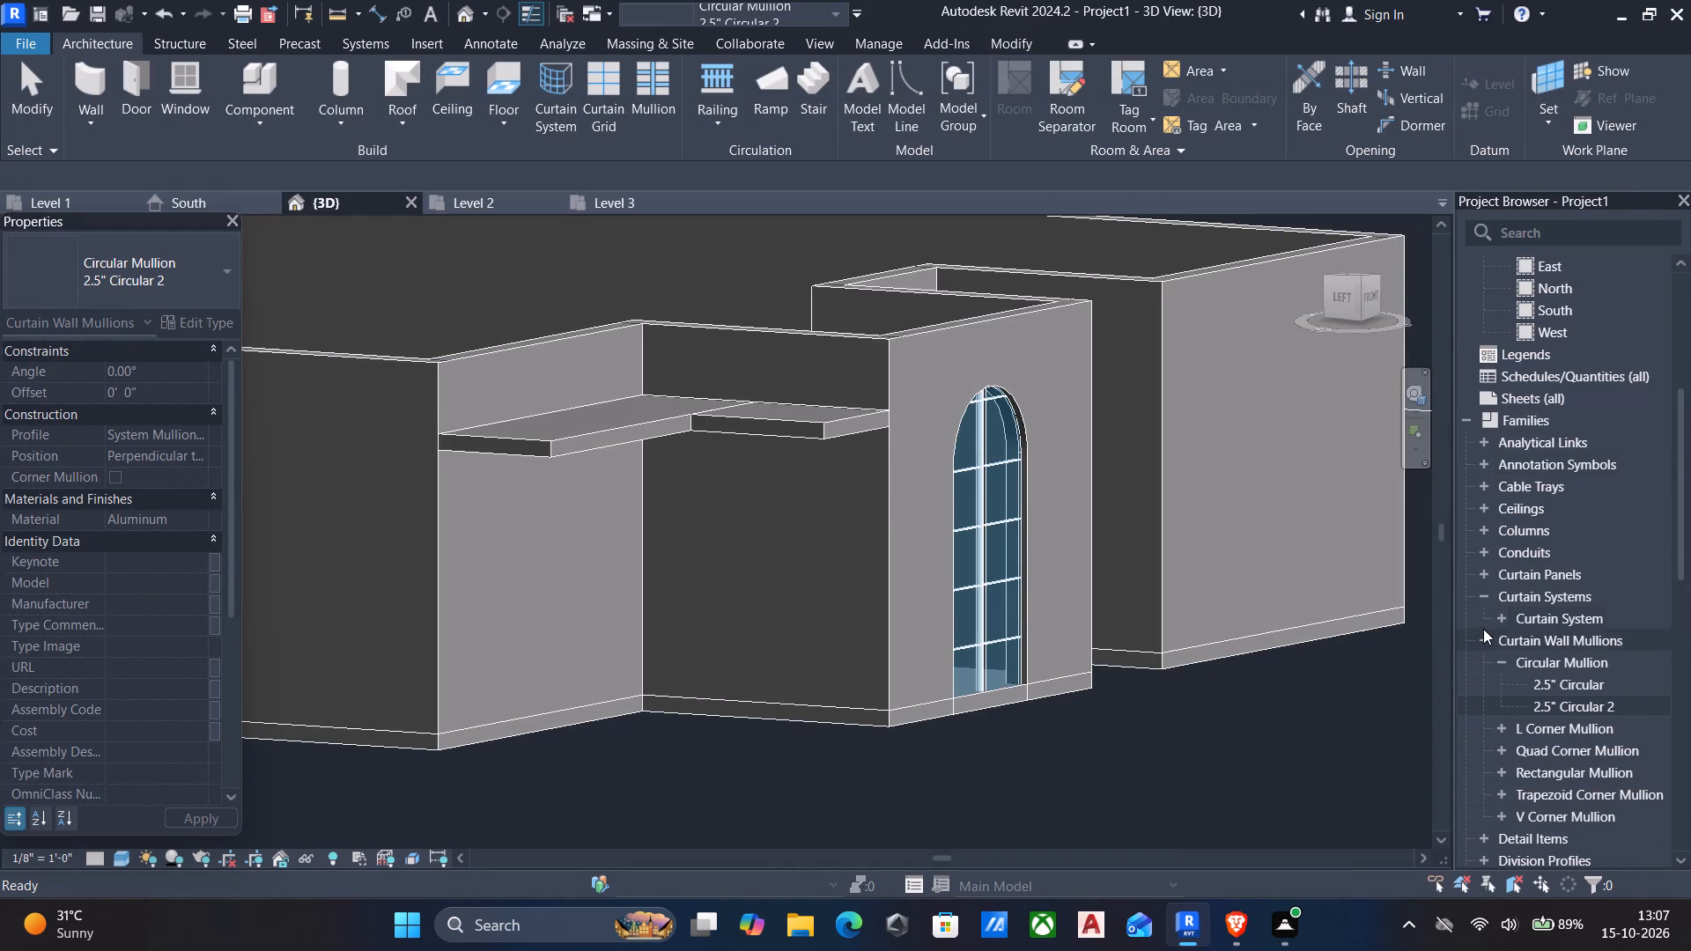
Look through the Curtain Panels, Curtain Systems and Curtain Wall Mullions families for other mullion options.
{"action": "left_click", "coordinate": [1483, 576]}
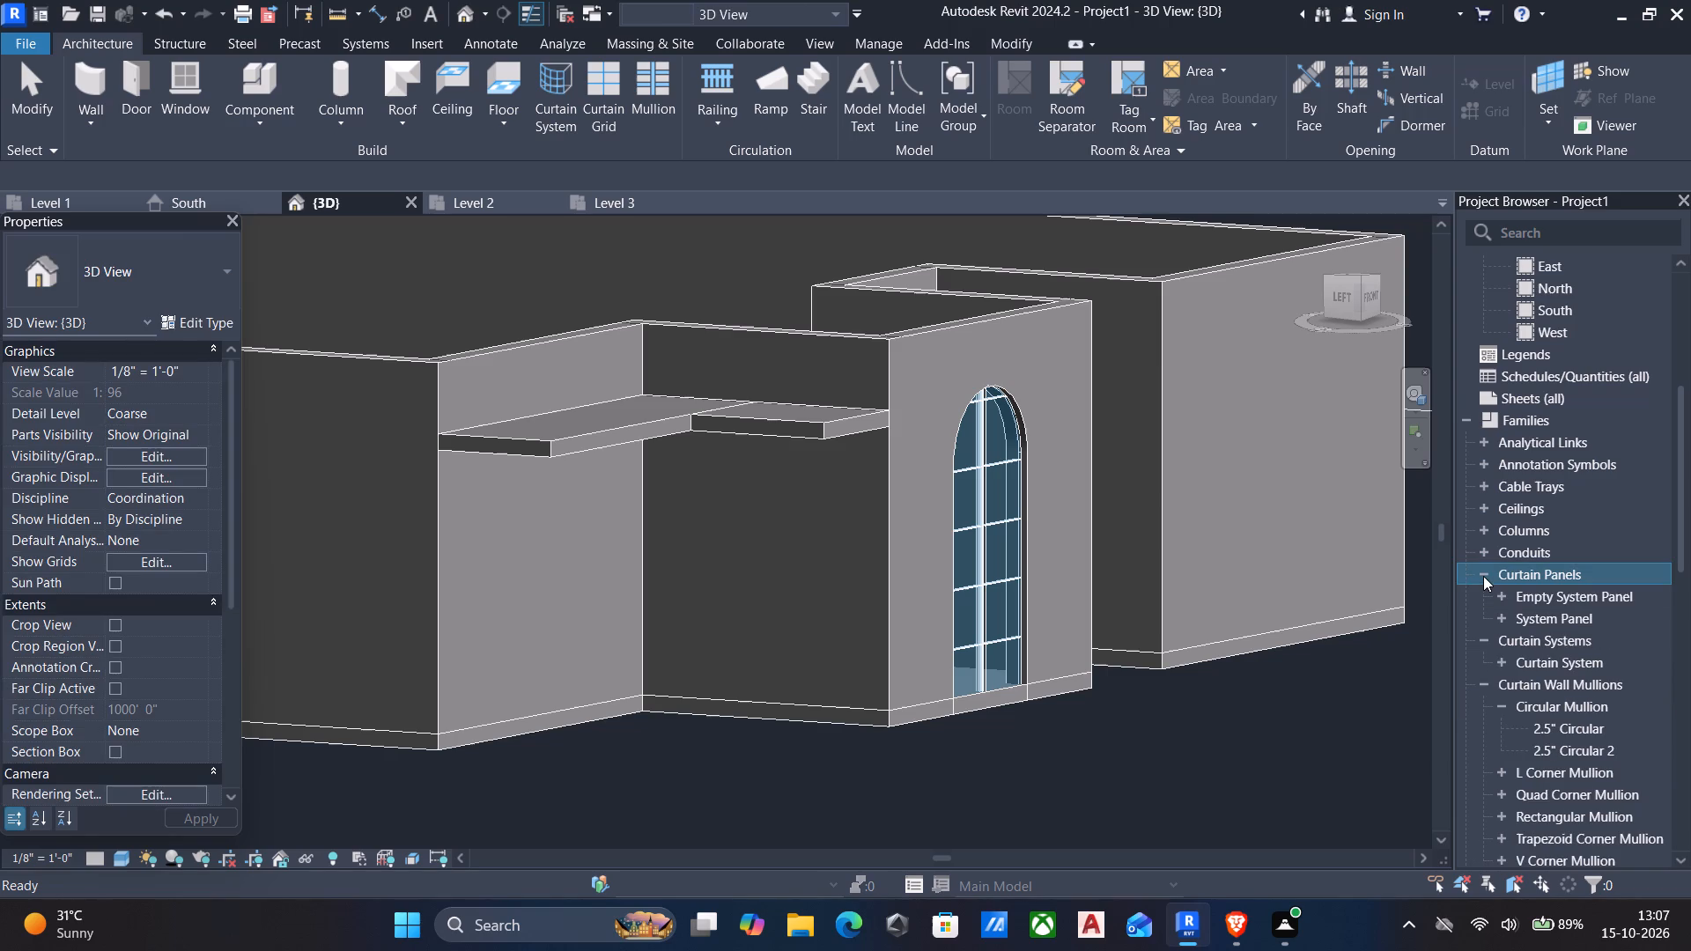
{"action": "left_click", "coordinate": [1483, 576]}
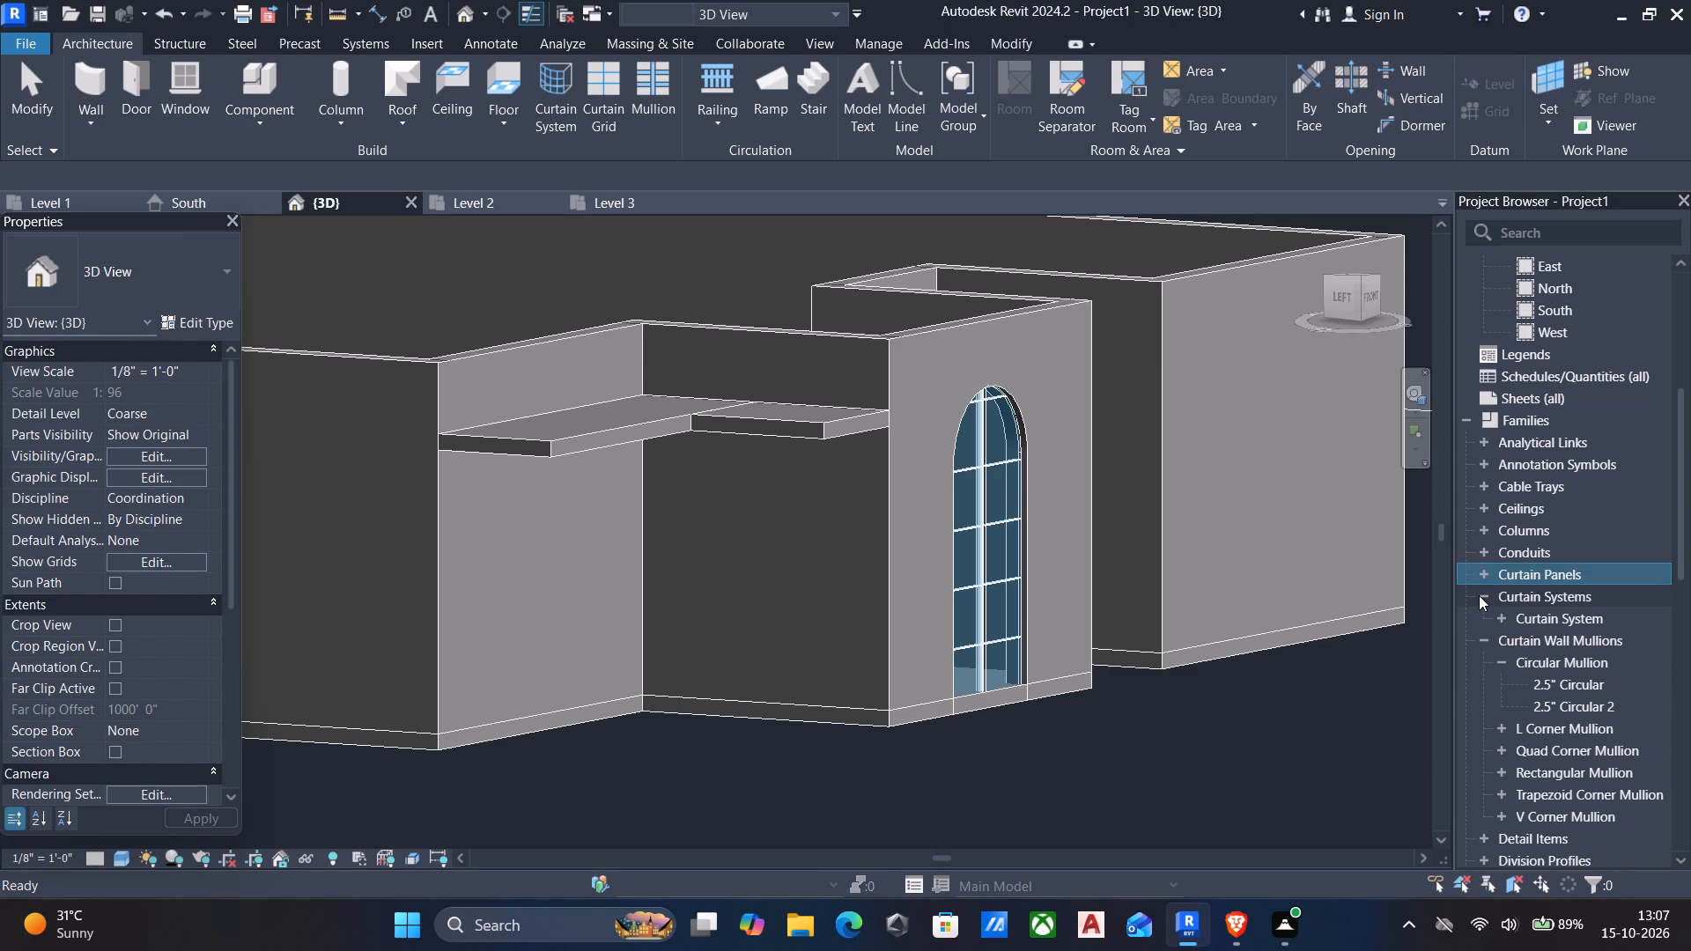
{"action": "left_click", "coordinate": [1479, 595]}
{"action": "left_click", "coordinate": [1479, 595]}
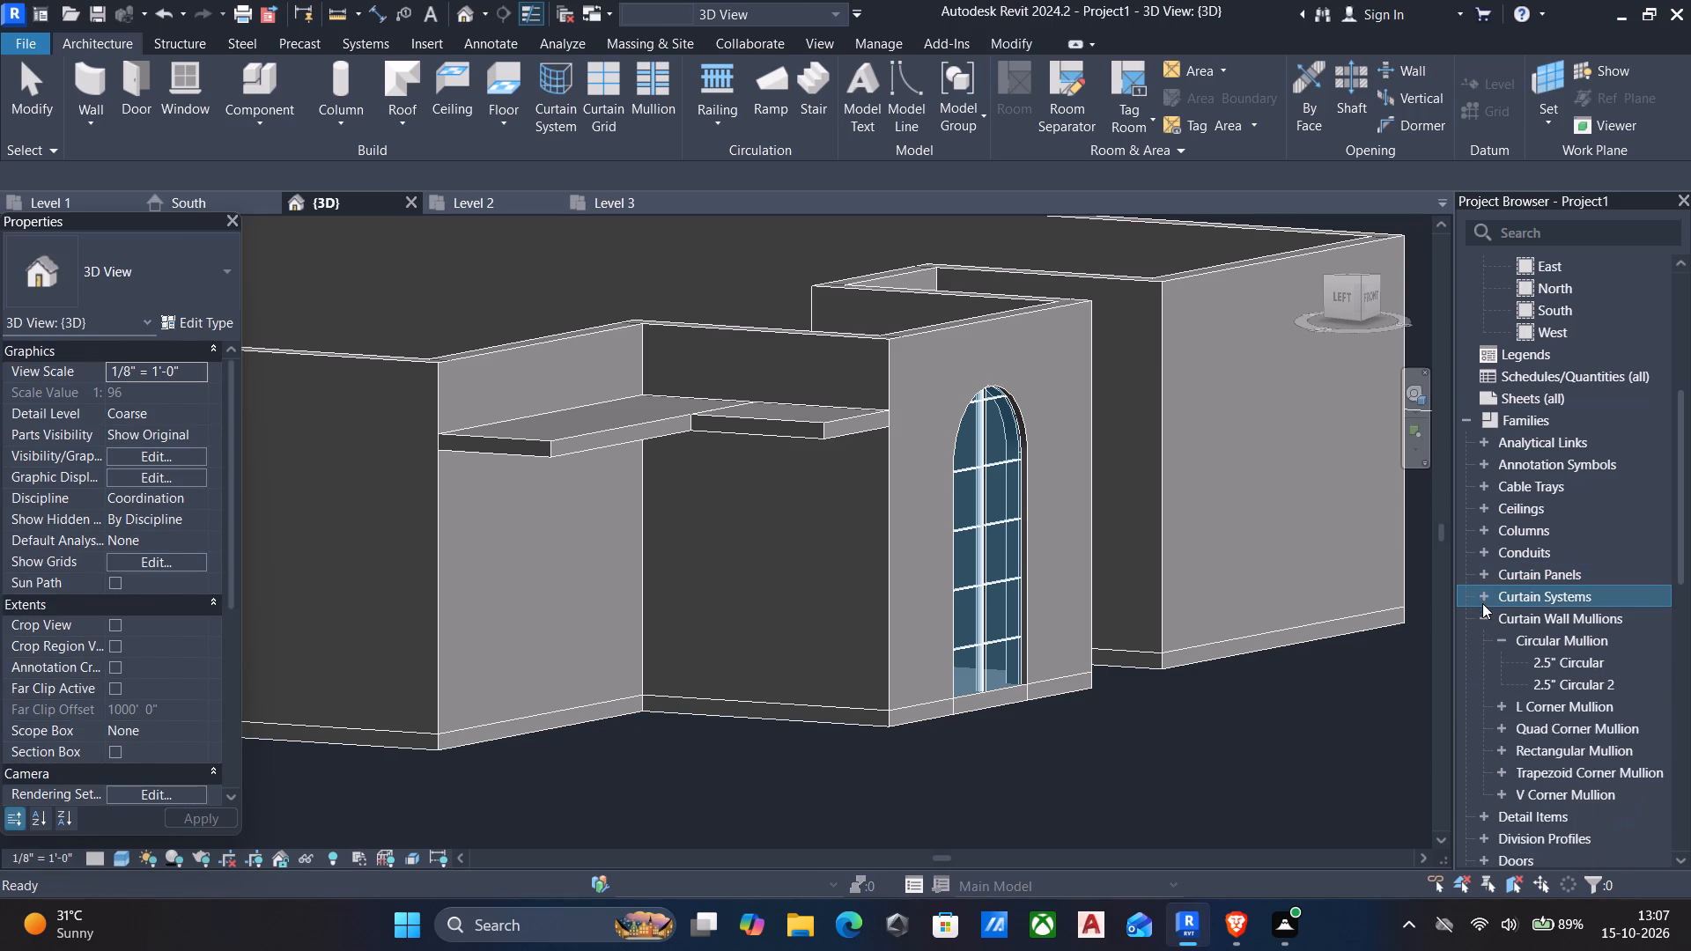
{"action": "left_click", "coordinate": [1476, 597]}
{"action": "left_click", "coordinate": [1488, 595]}
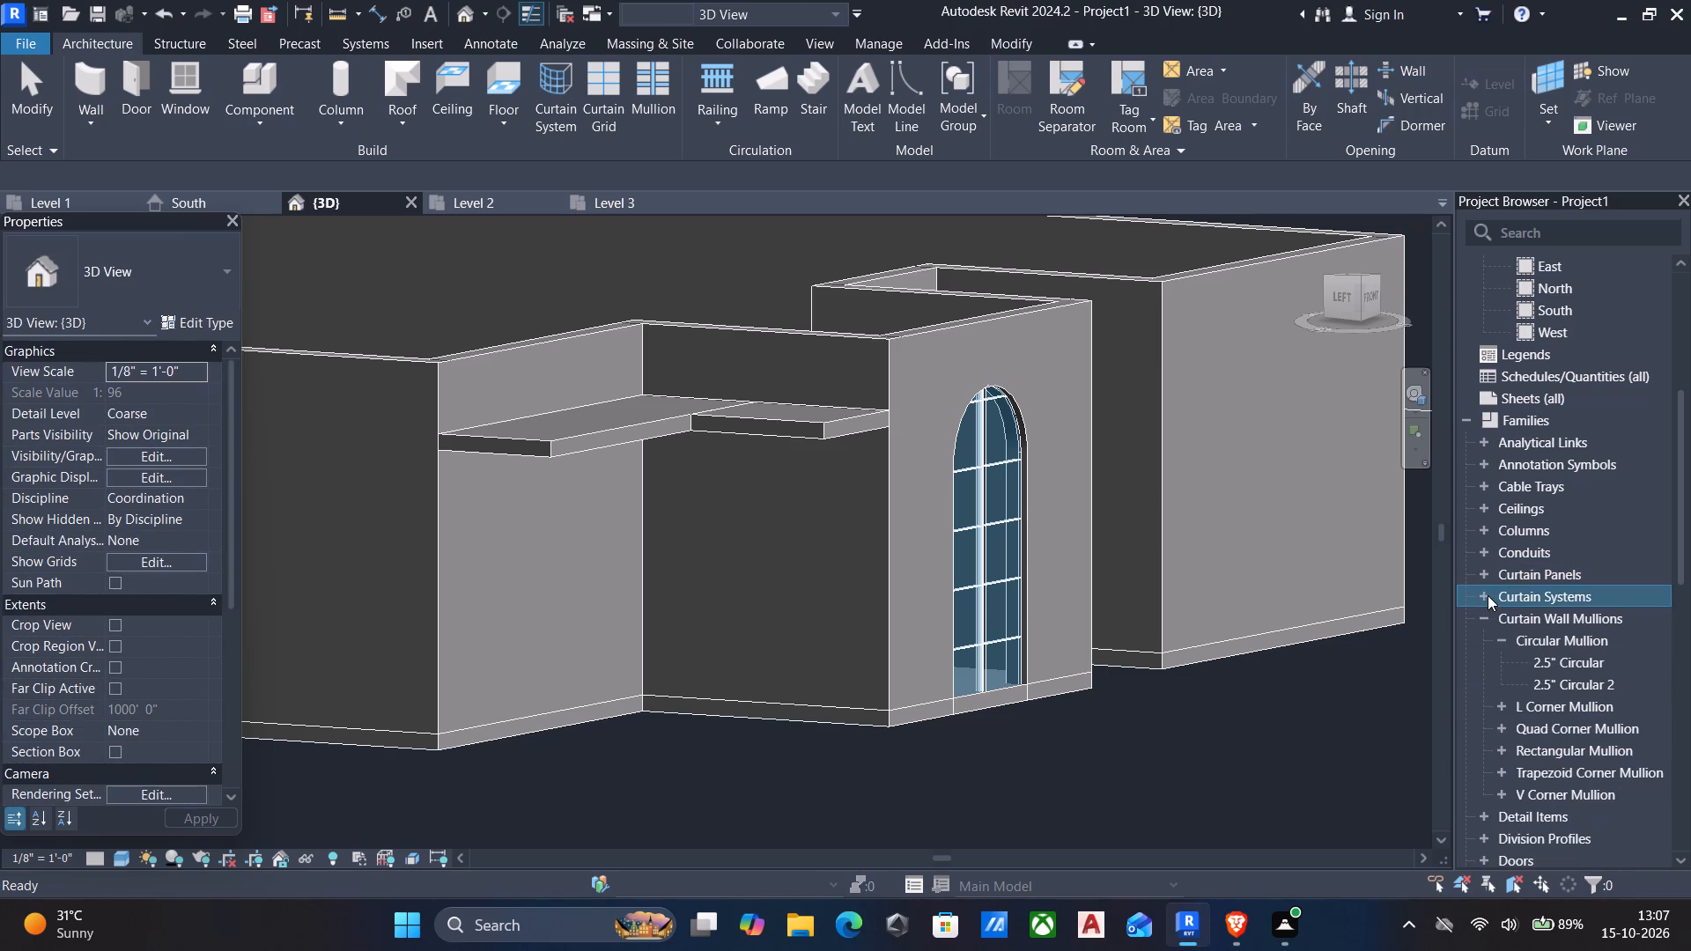
{"action": "left_click", "coordinate": [1486, 610]}
{"action": "left_click", "coordinate": [1486, 610]}
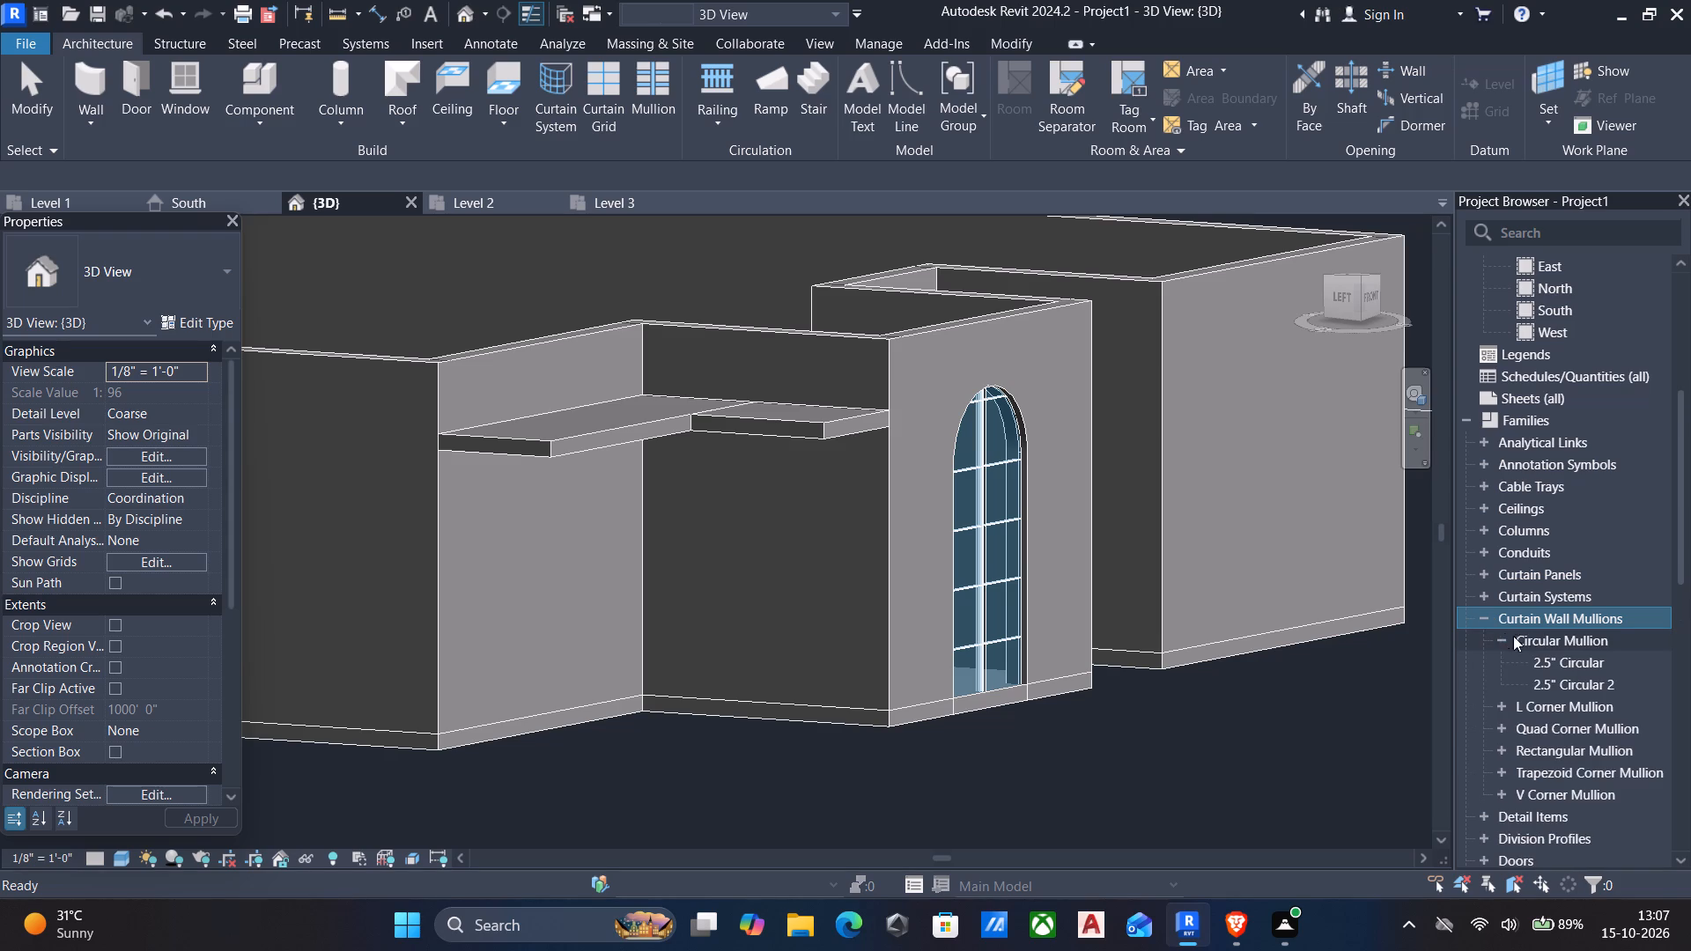
{"action": "double_click", "coordinate": [1535, 637]}
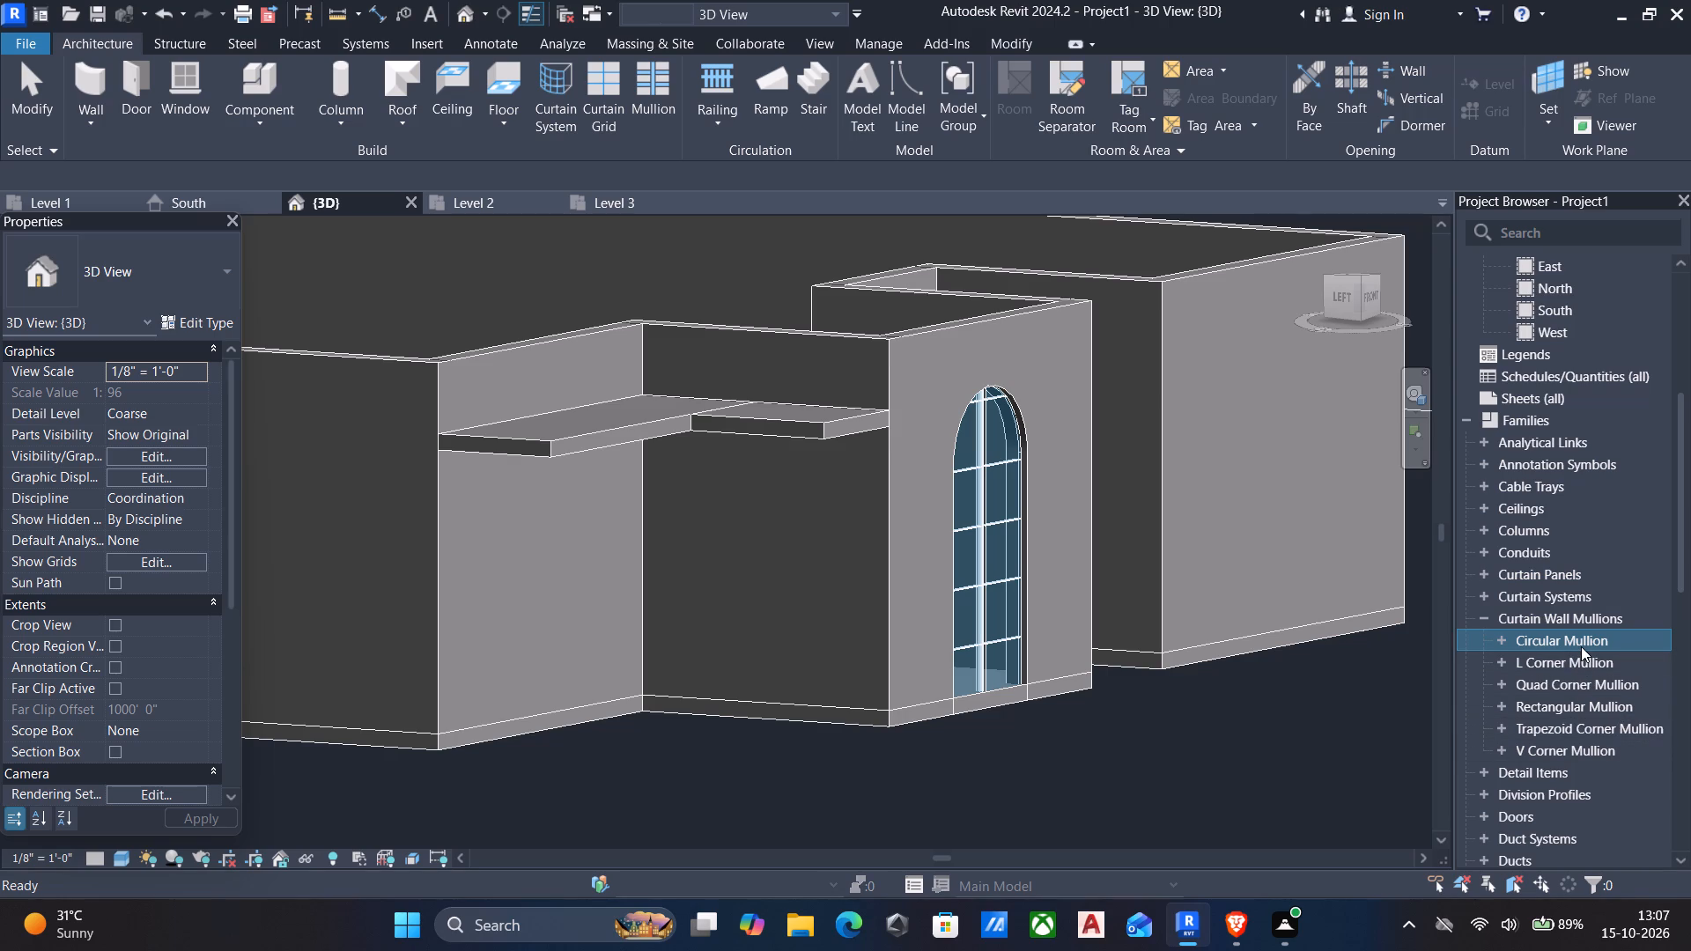
{"action": "left_click", "coordinate": [1481, 611]}
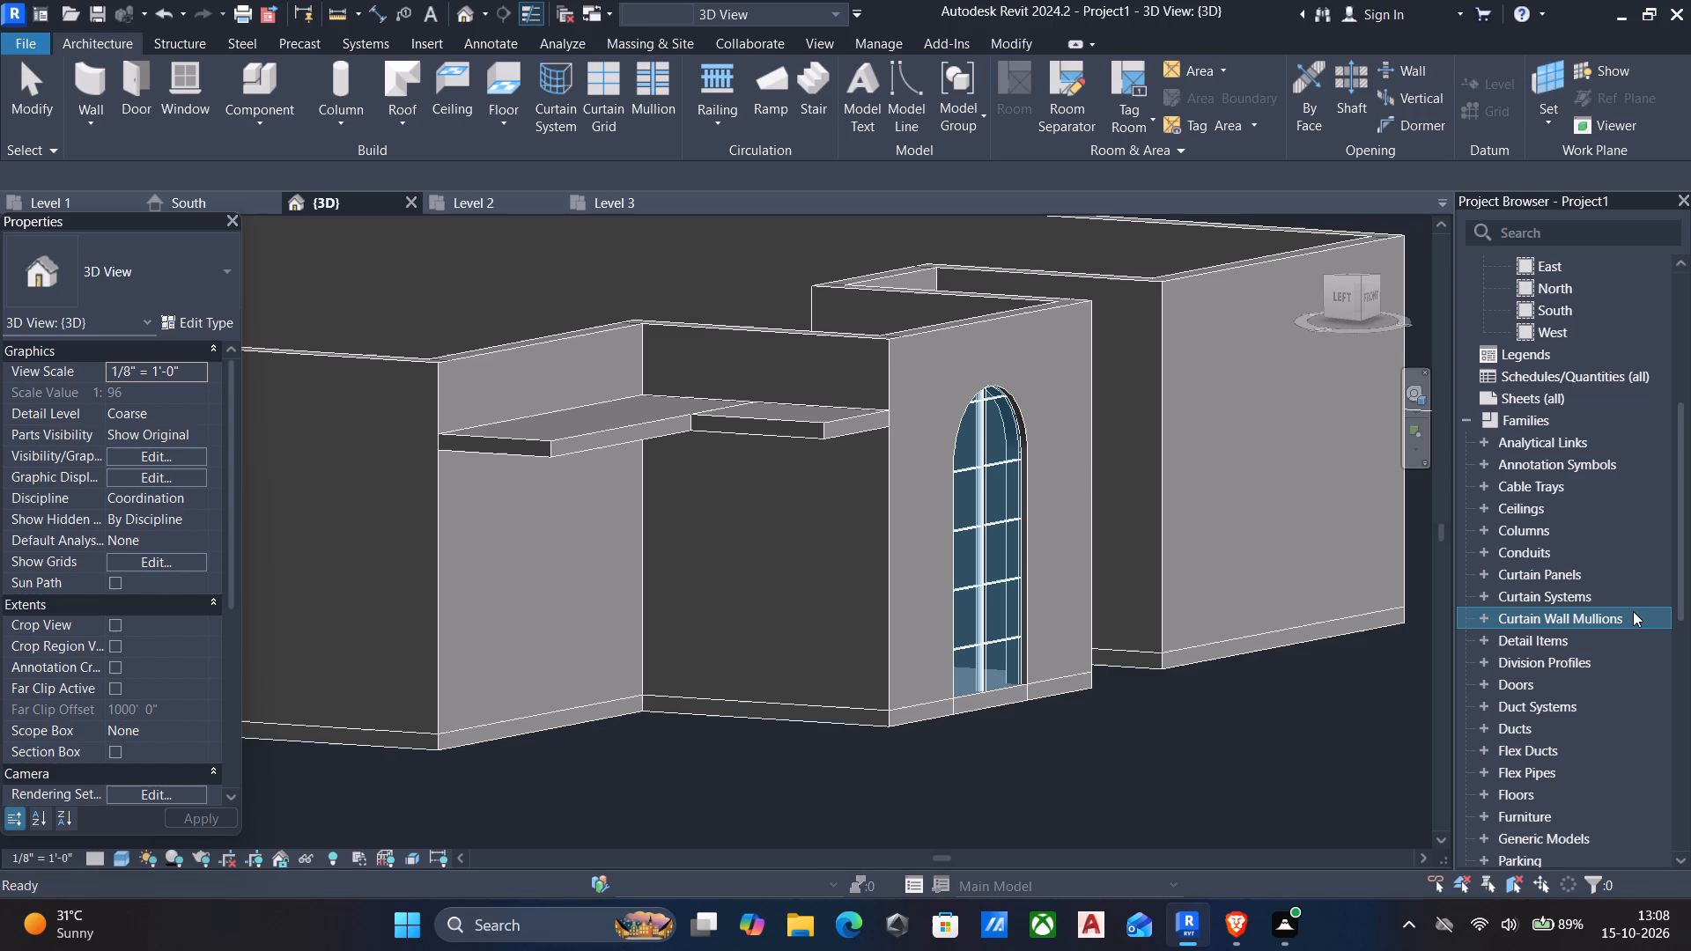
Open the type properties of the C9X15 type in the C Shapes-Profile family under Profiles.
{"action": "scroll", "coordinate": [1551, 739], "scroll_direction": "down", "scroll_amount": 2}
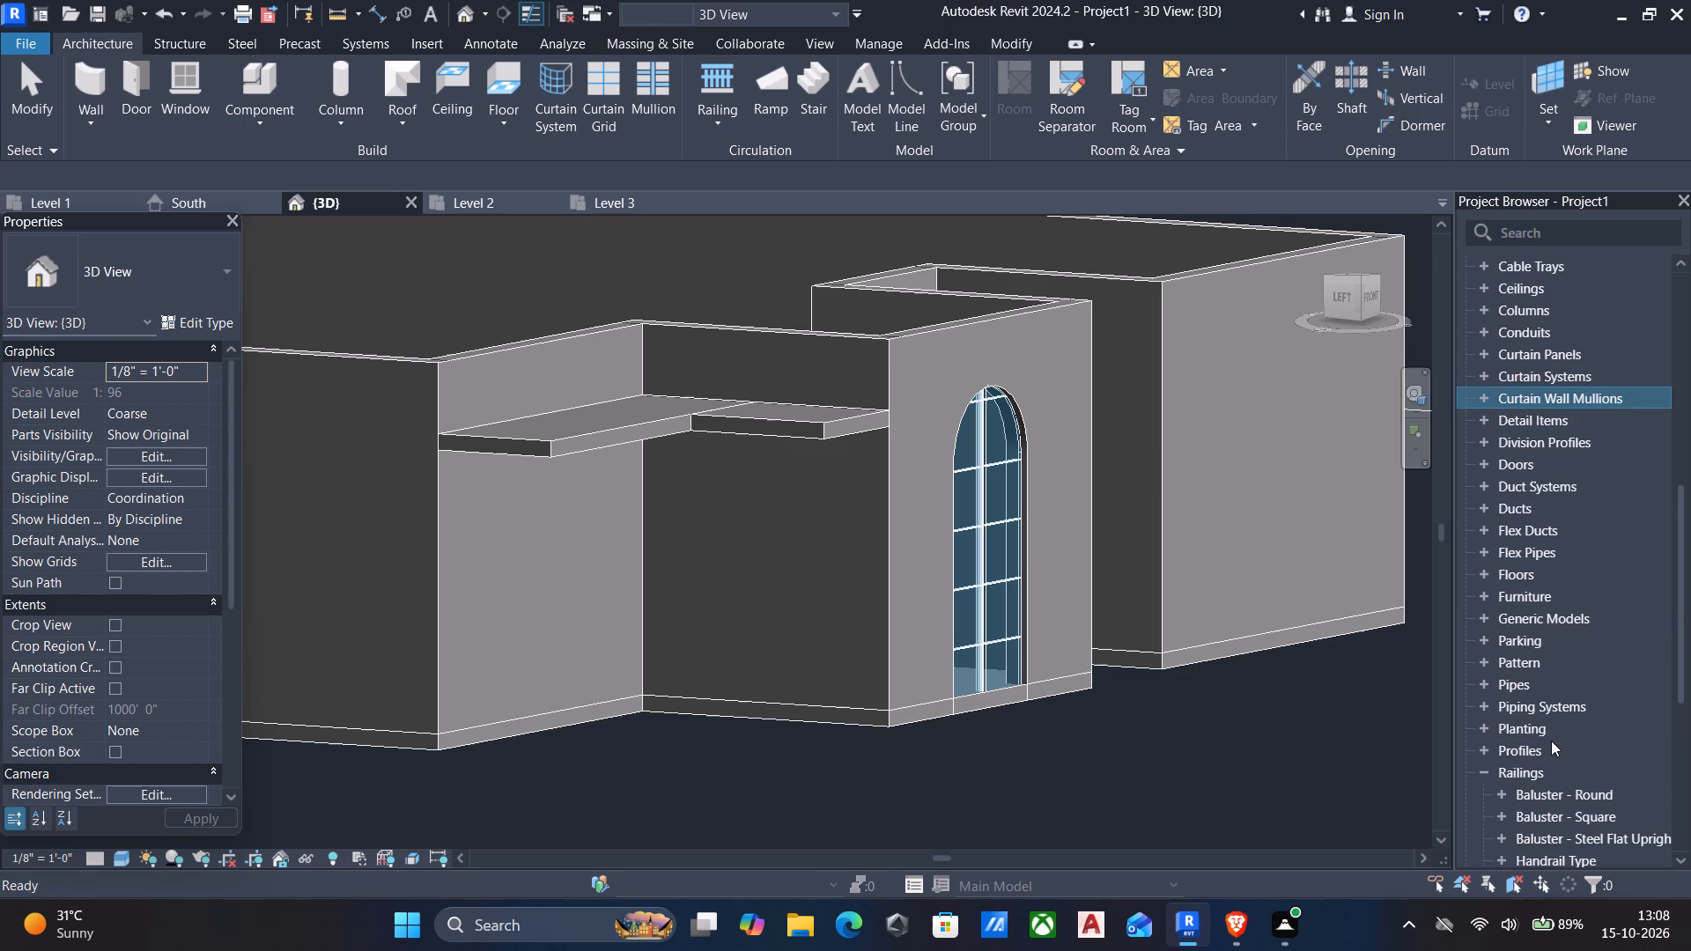
{"action": "scroll", "coordinate": [1551, 741], "scroll_direction": "down", "scroll_amount": 1}
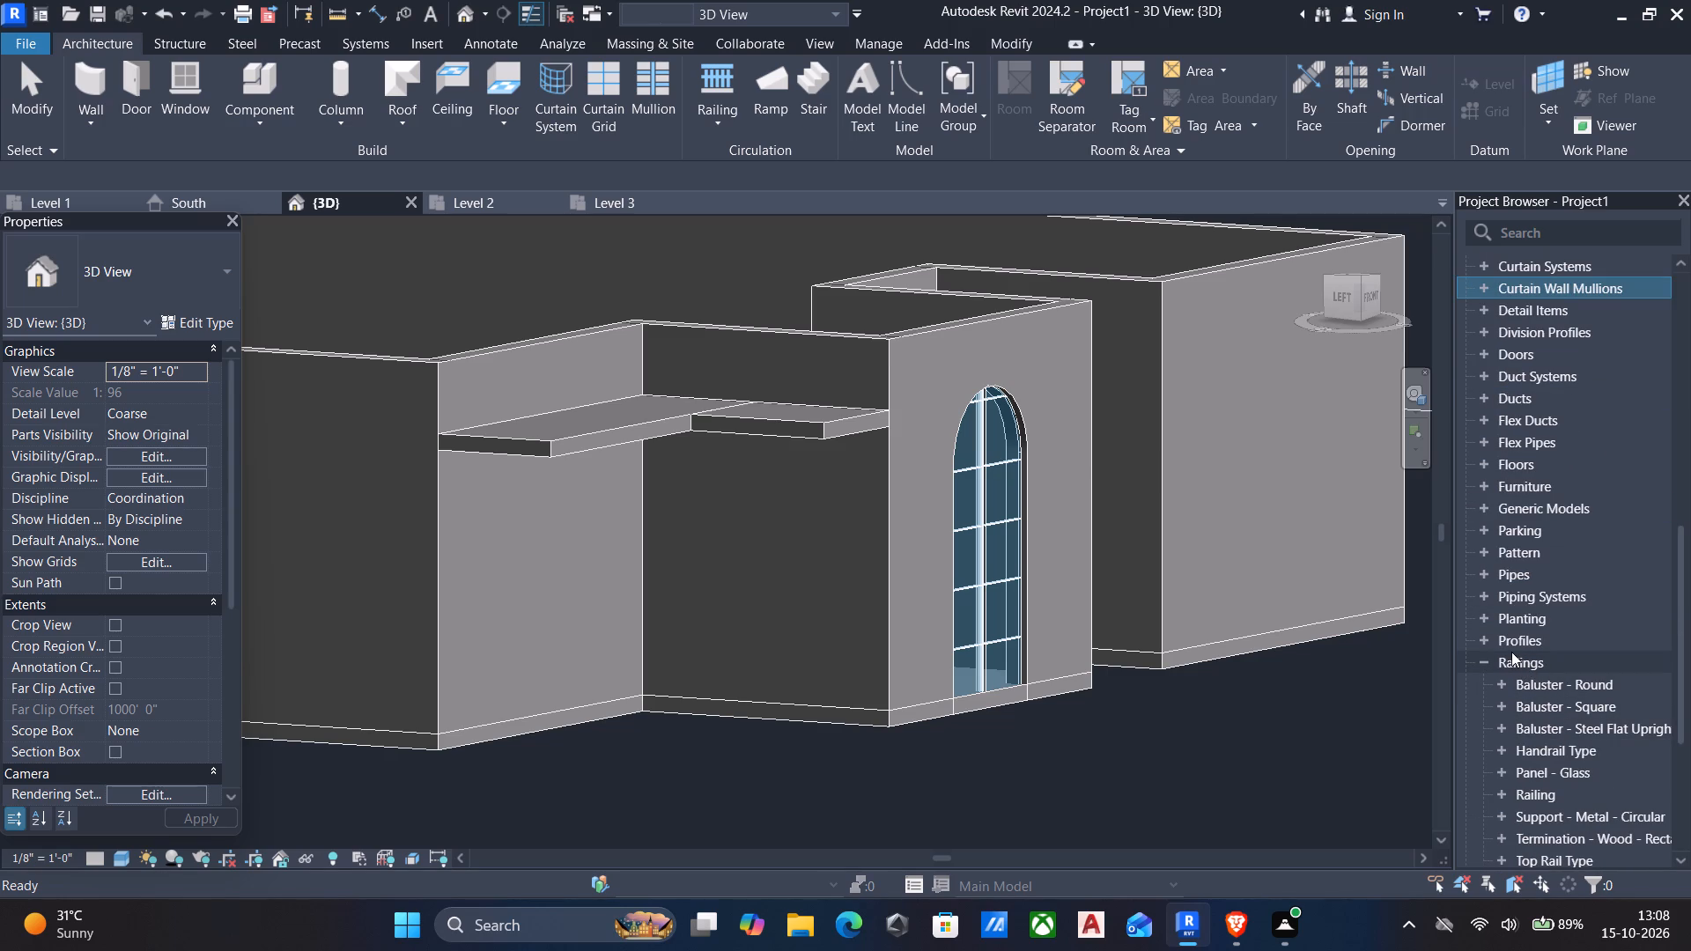
{"action": "left_click", "coordinate": [1486, 644]}
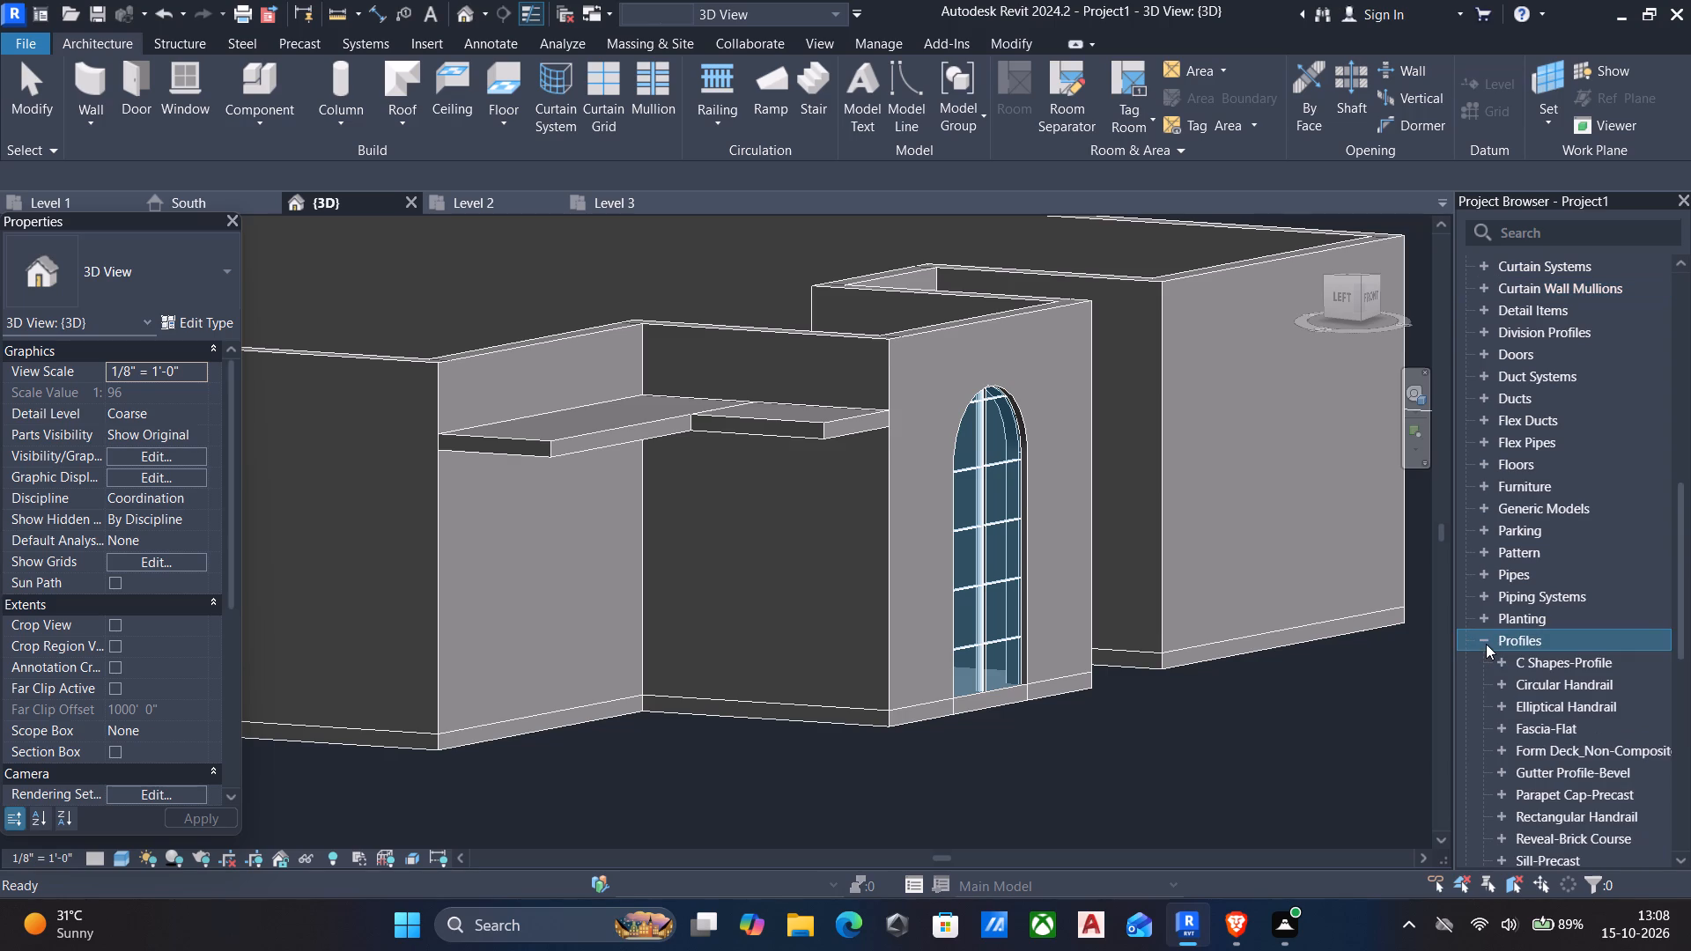
{"action": "left_click", "coordinate": [1565, 656]}
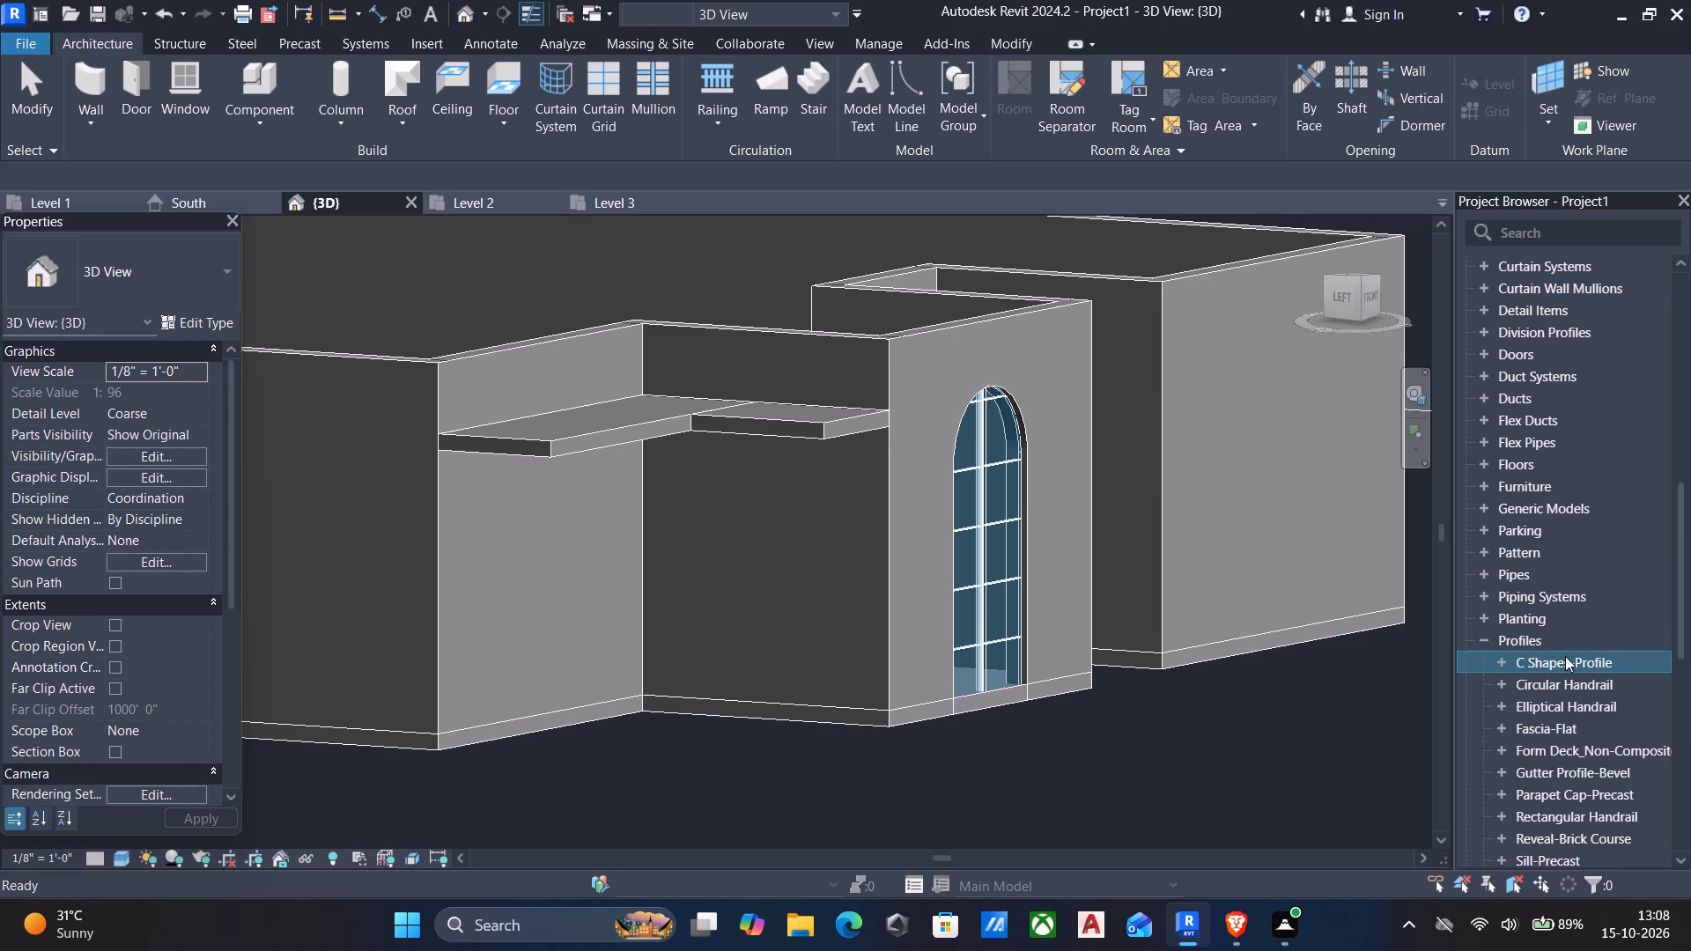
{"action": "left_click", "coordinate": [1565, 656]}
{"action": "left_click", "coordinate": [1525, 666]}
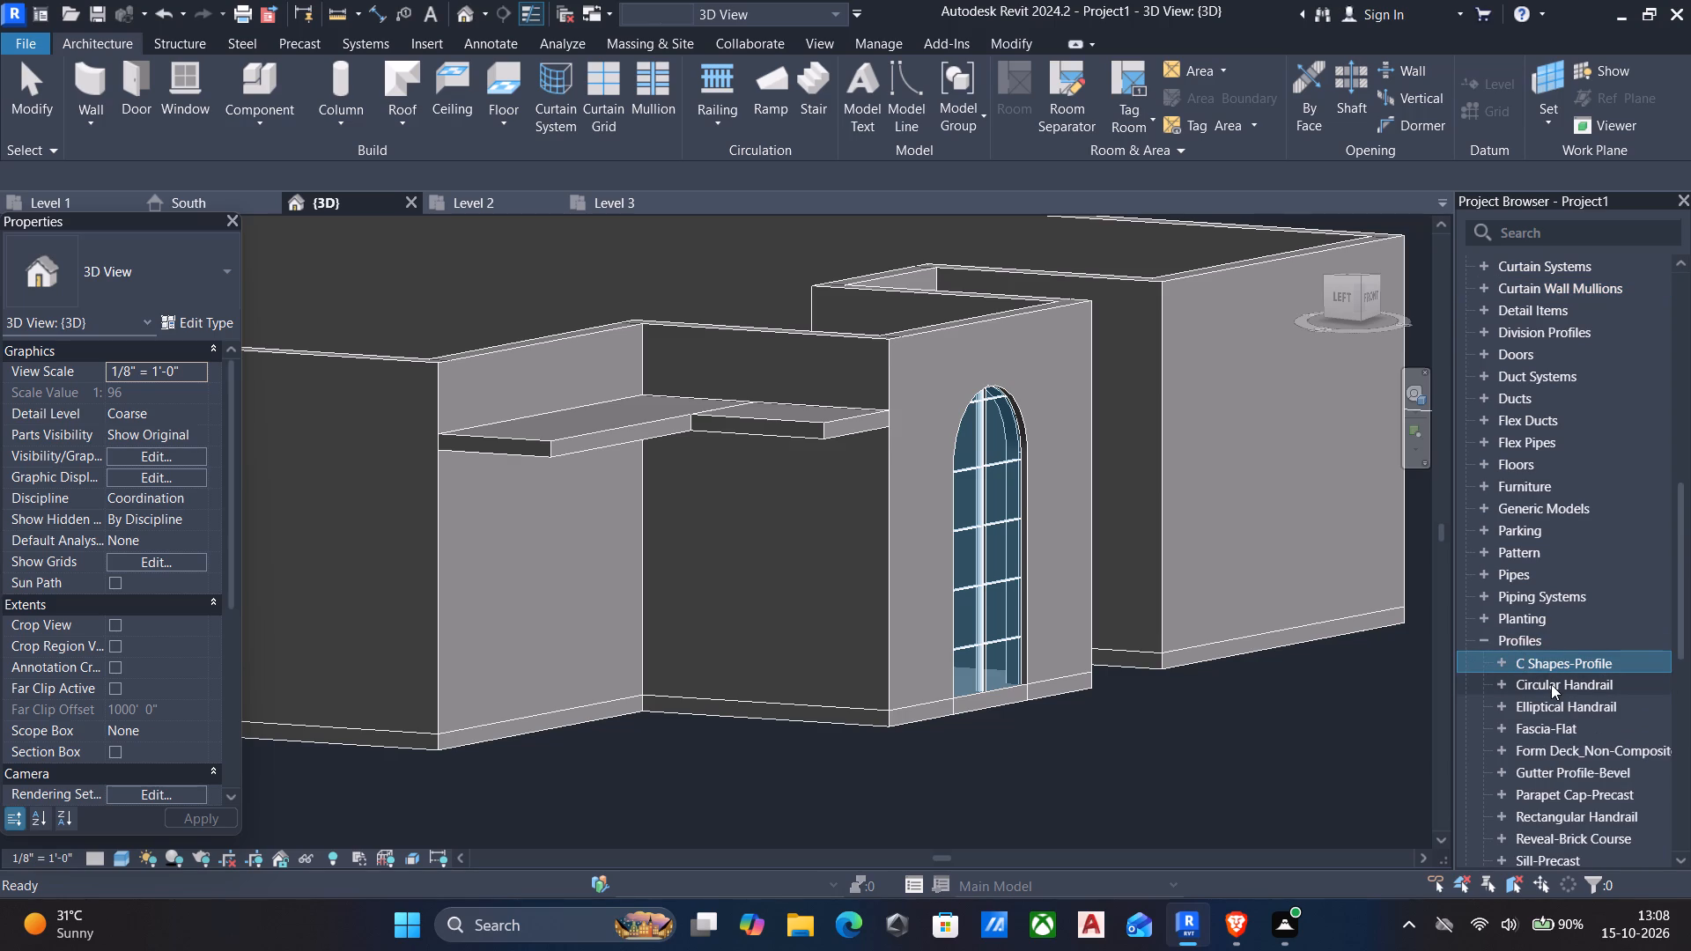
{"action": "left_click", "coordinate": [1551, 684]}
{"action": "double_click", "coordinate": [1576, 667]}
{"action": "left_click", "coordinate": [1546, 680]}
{"action": "double_click", "coordinate": [1546, 680]}
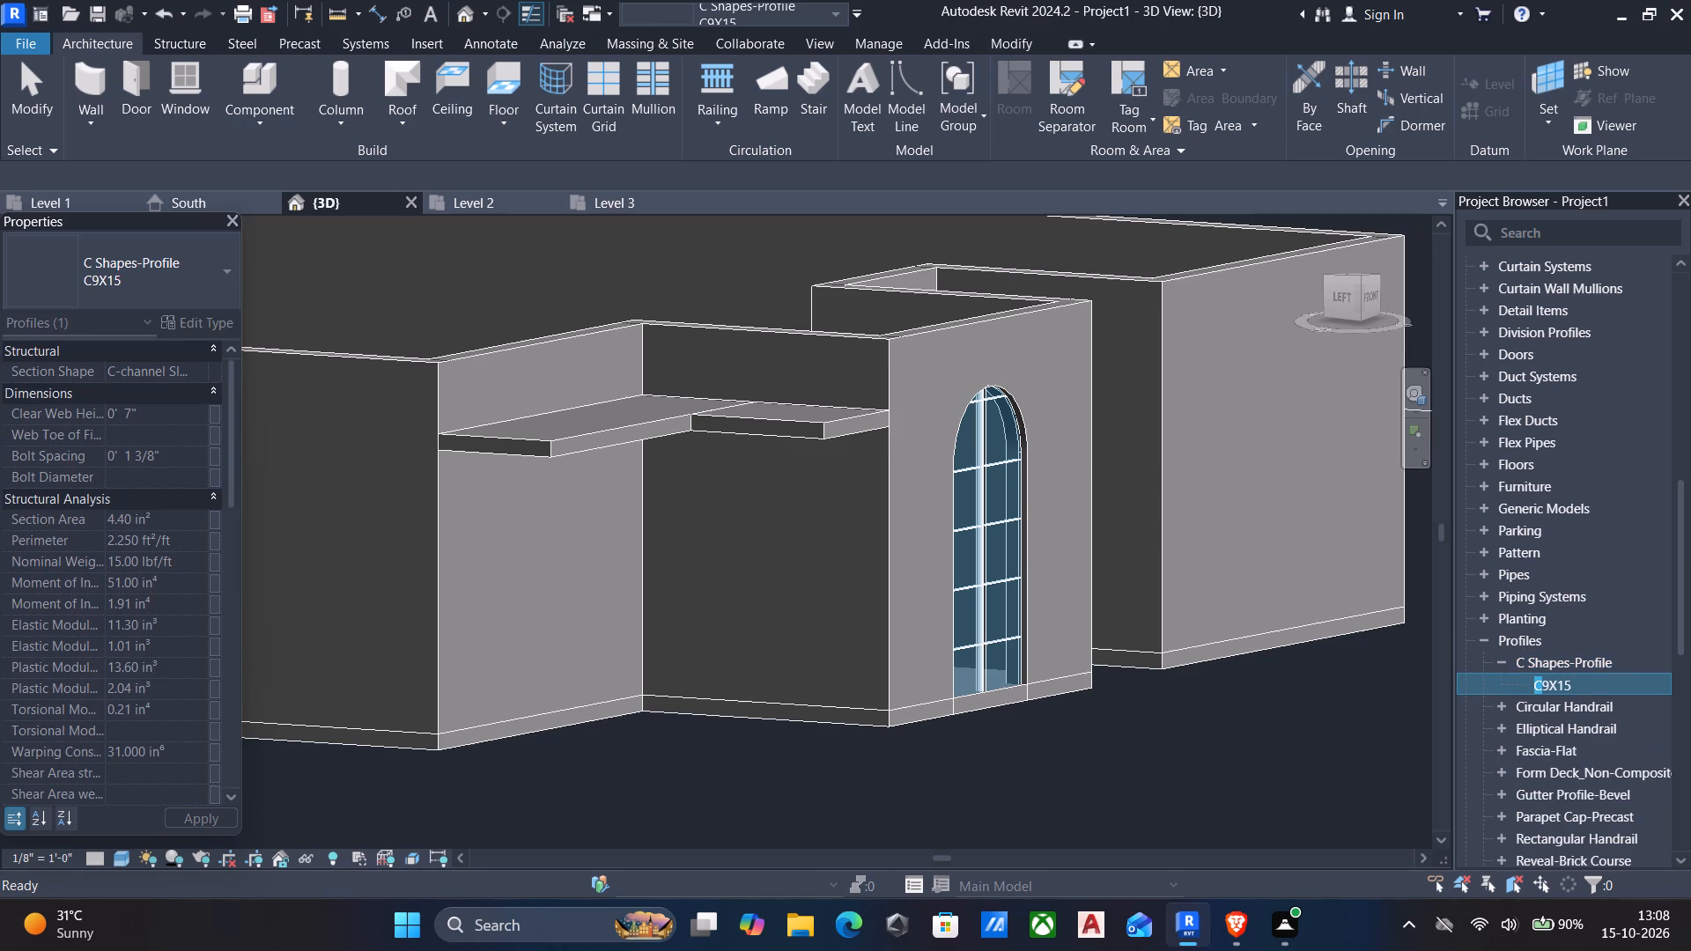
{"action": "left_click", "coordinate": [1598, 689]}
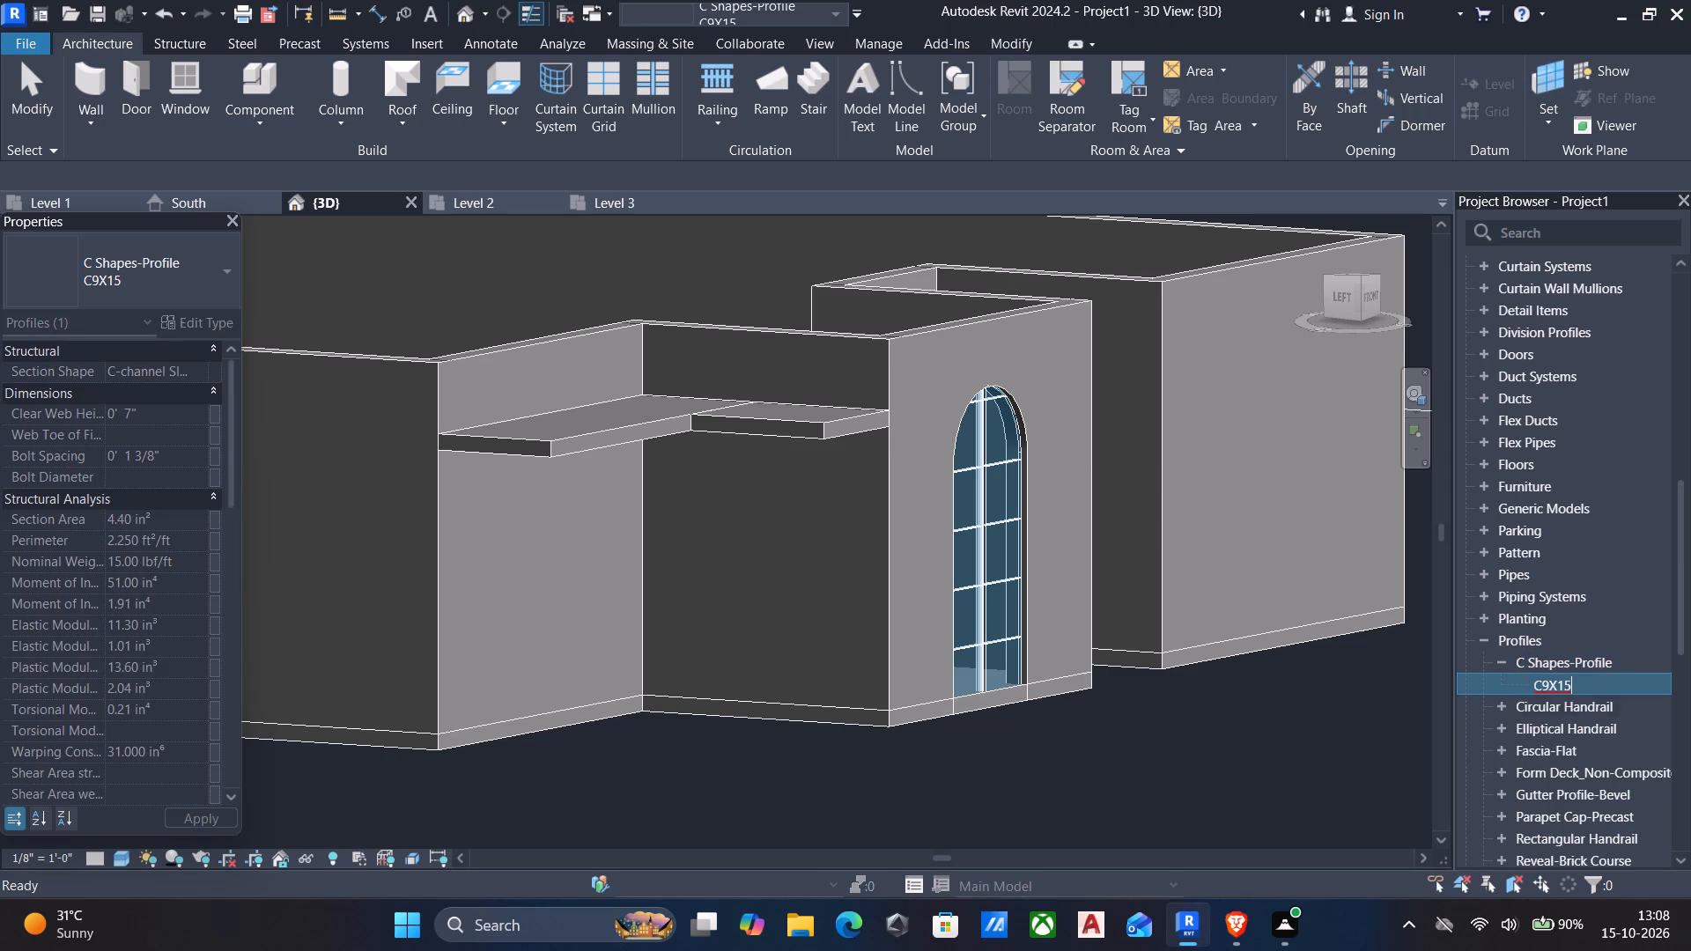
{"action": "left_click", "coordinate": [1588, 701]}
{"action": "right_click", "coordinate": [1599, 687]}
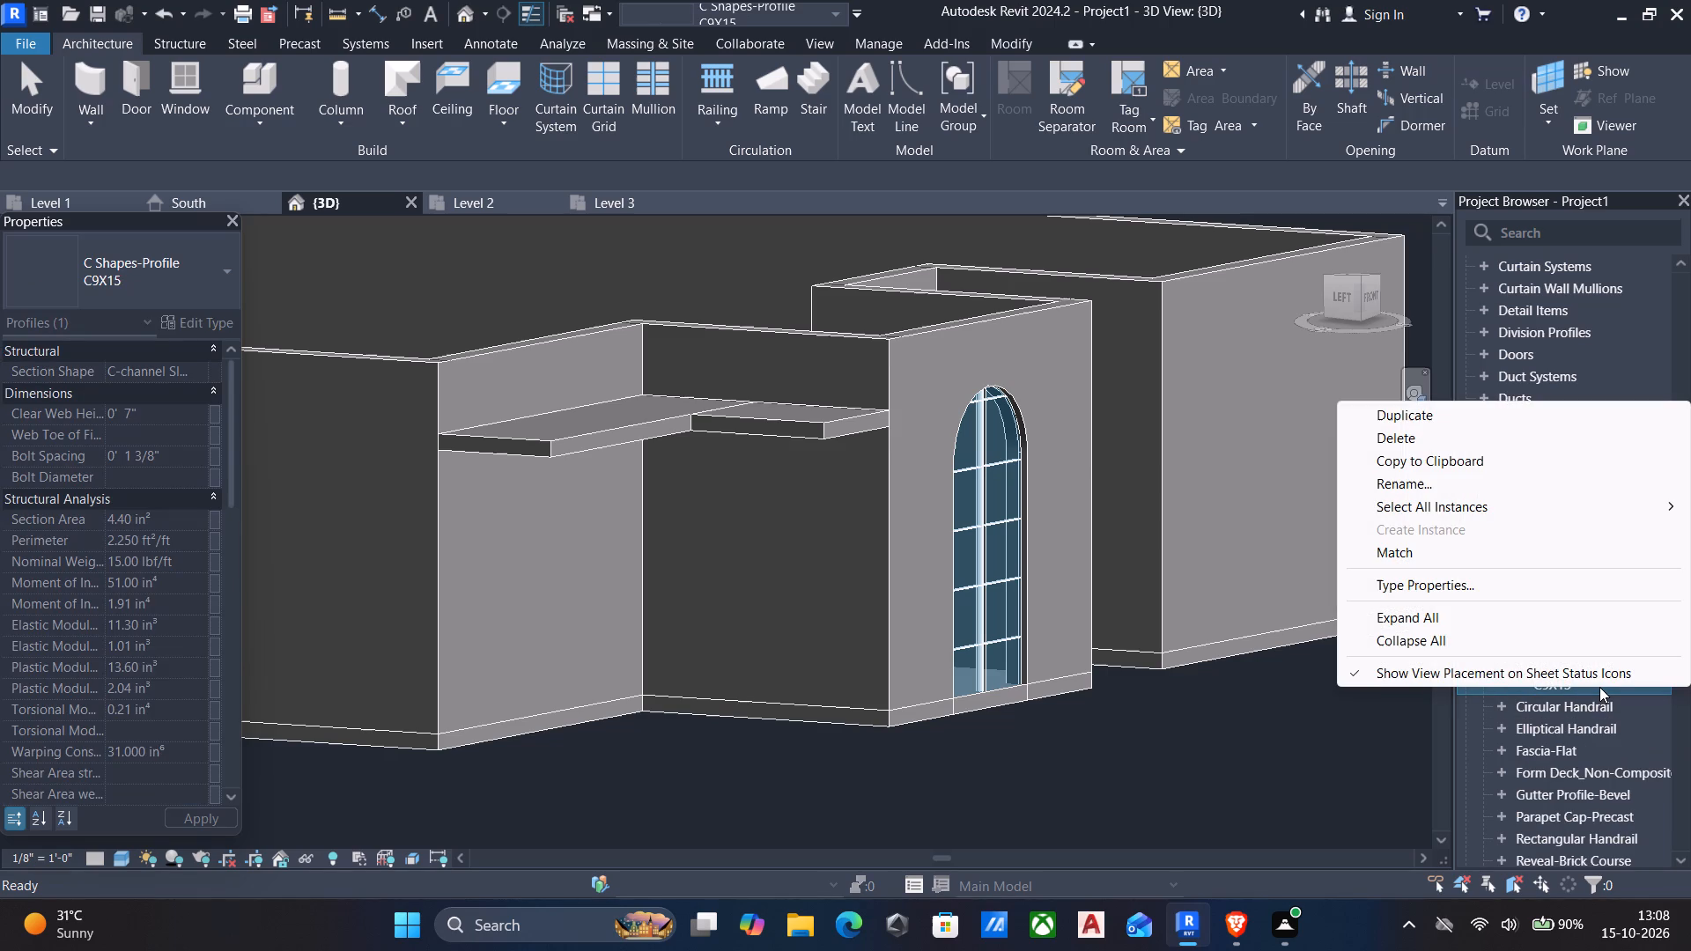
{"action": "left_click", "coordinate": [1584, 734]}
{"action": "left_click", "coordinate": [1540, 687]}
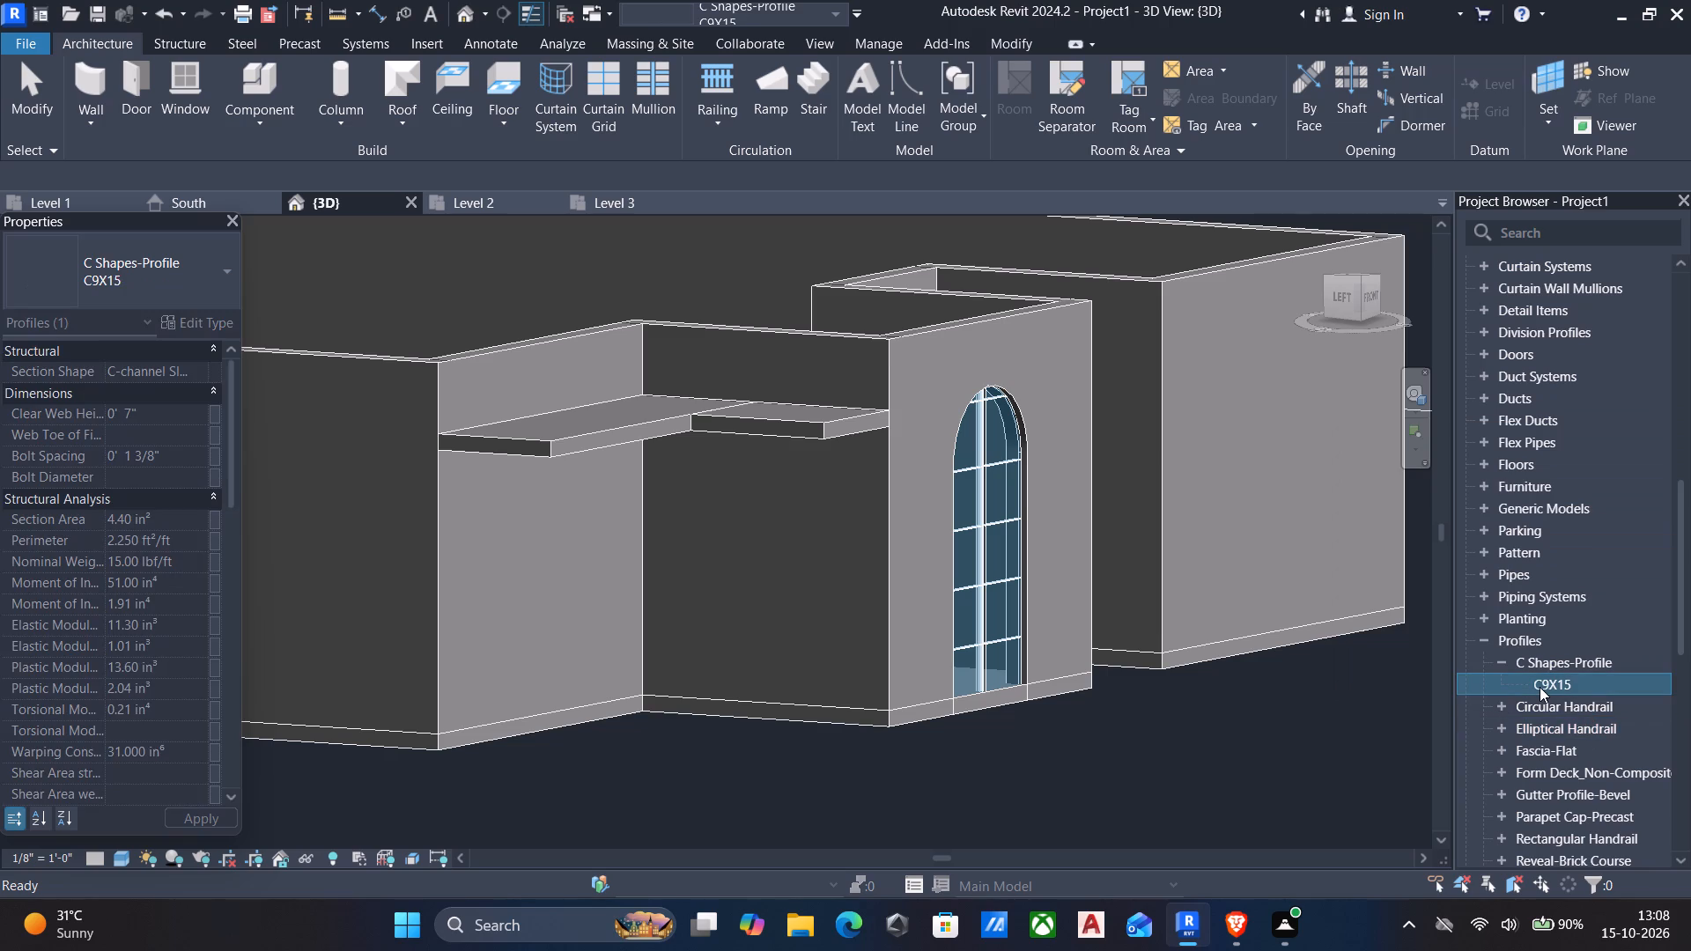
{"action": "double_click", "coordinate": [1540, 686]}
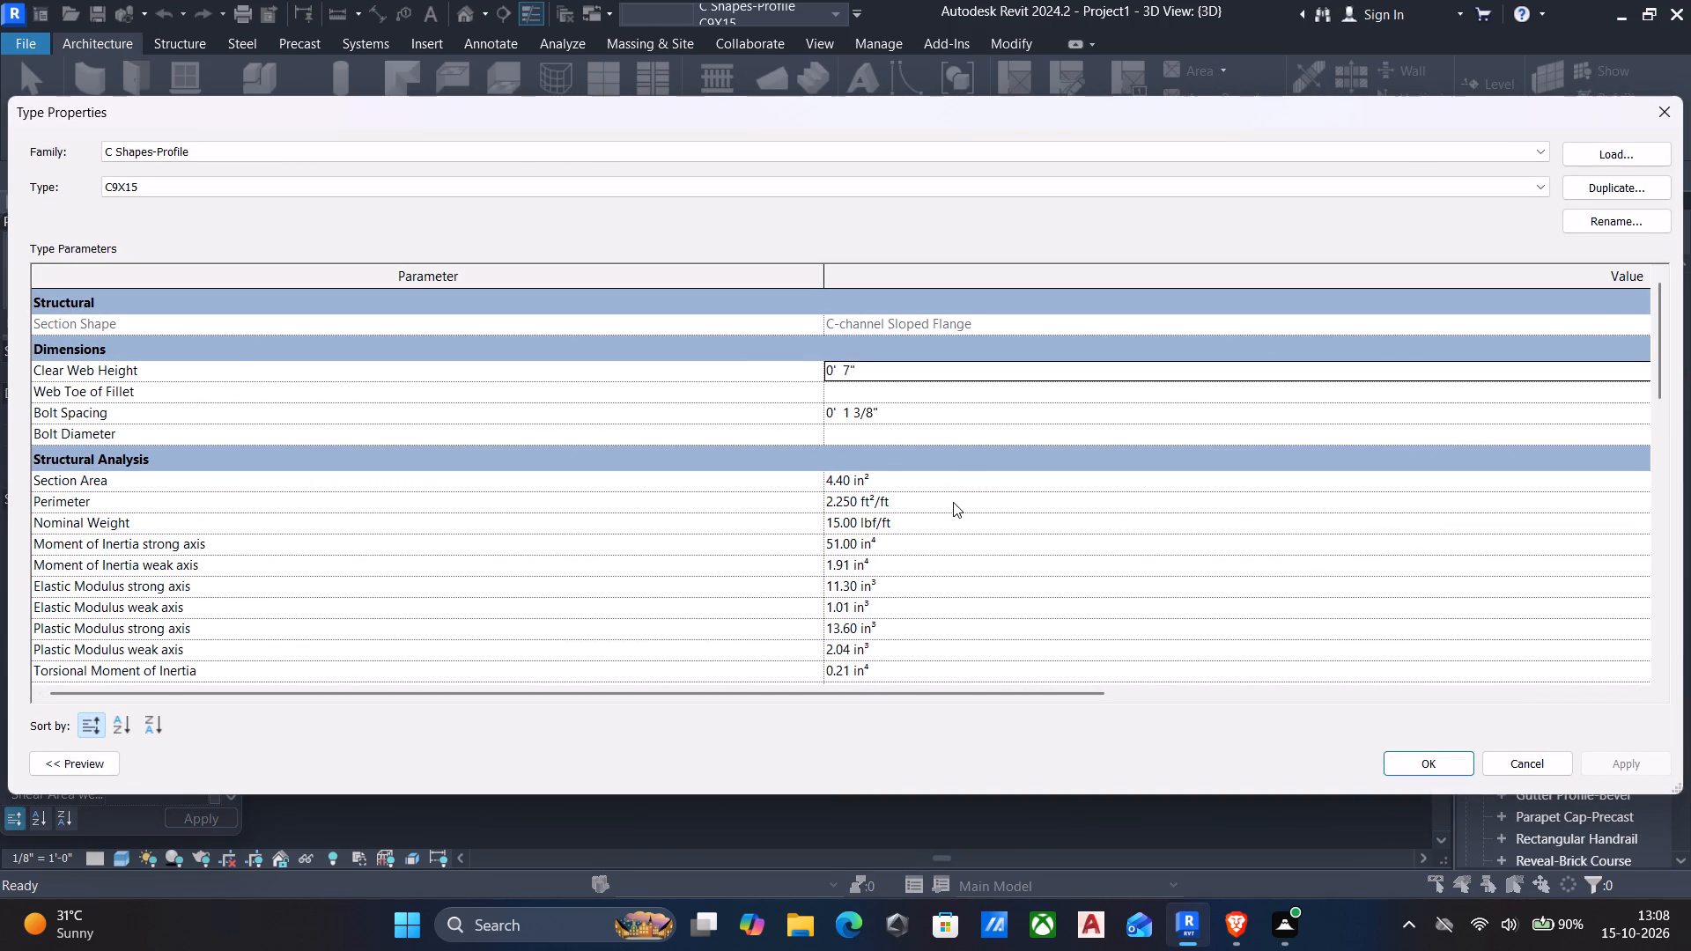
Examine the C9X15 profile's type parameters, from its dimensions and section geometry to its identity data.
{"action": "scroll", "coordinate": [949, 504], "scroll_direction": "down", "scroll_amount": 7}
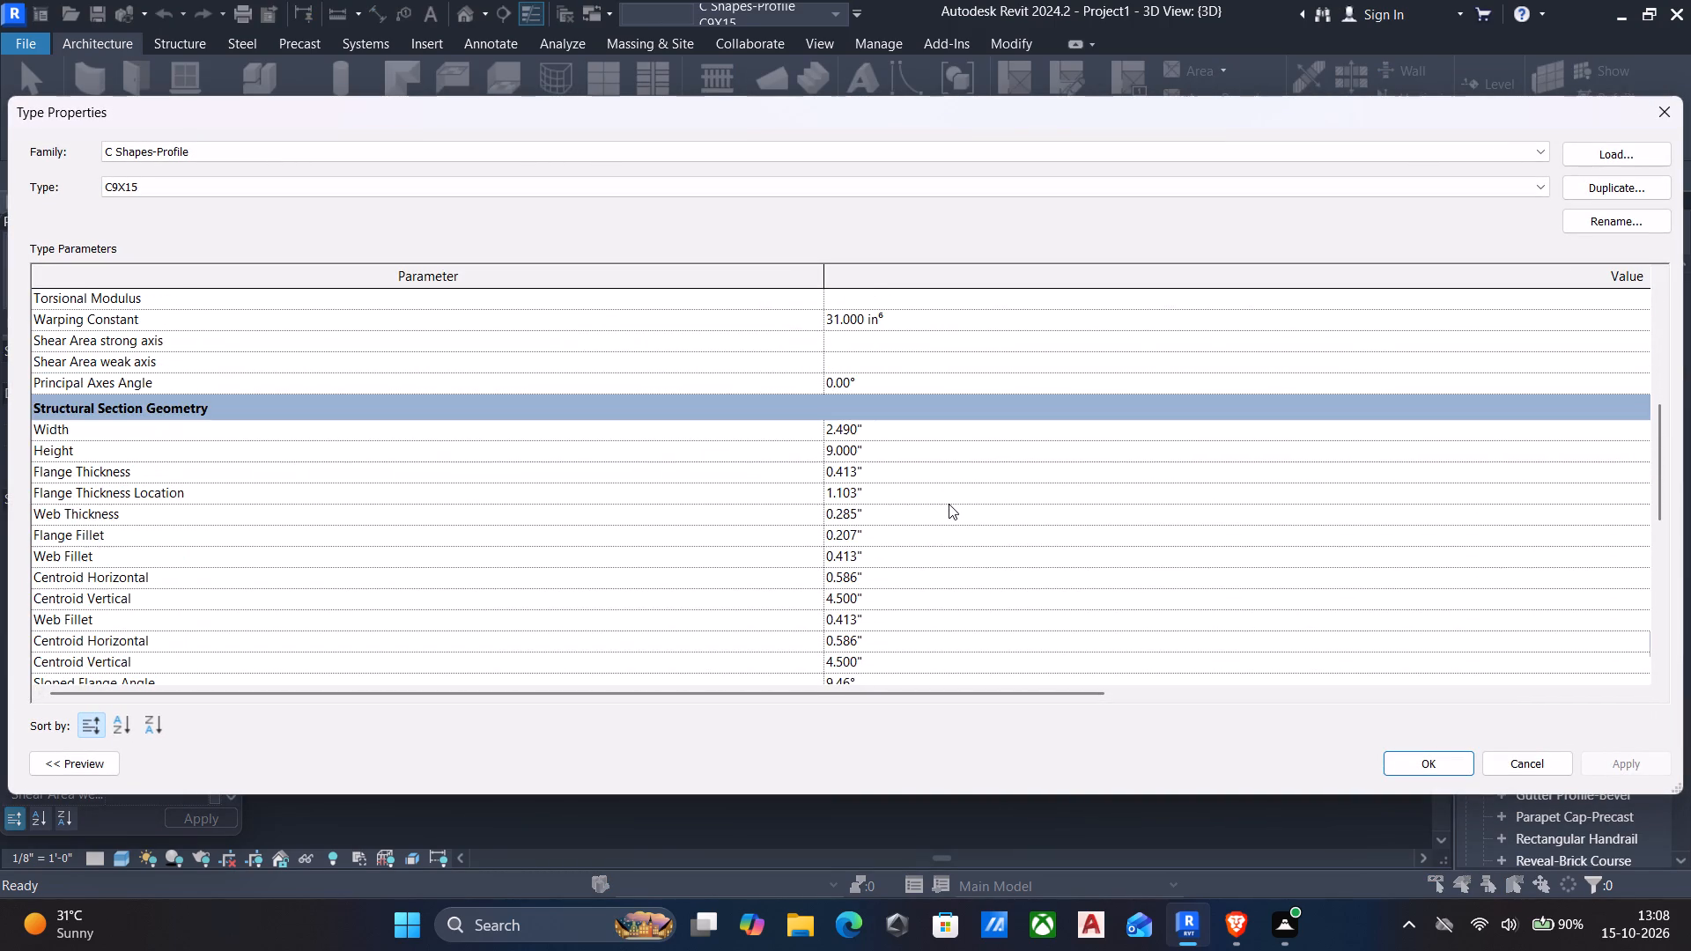
{"action": "scroll", "coordinate": [949, 504], "scroll_direction": "down", "scroll_amount": 7}
{"action": "scroll", "coordinate": [949, 521], "scroll_direction": "up", "scroll_amount": 1}
{"action": "scroll", "coordinate": [949, 521], "scroll_direction": "down", "scroll_amount": 5}
{"action": "scroll", "coordinate": [950, 521], "scroll_direction": "up", "scroll_amount": 4}
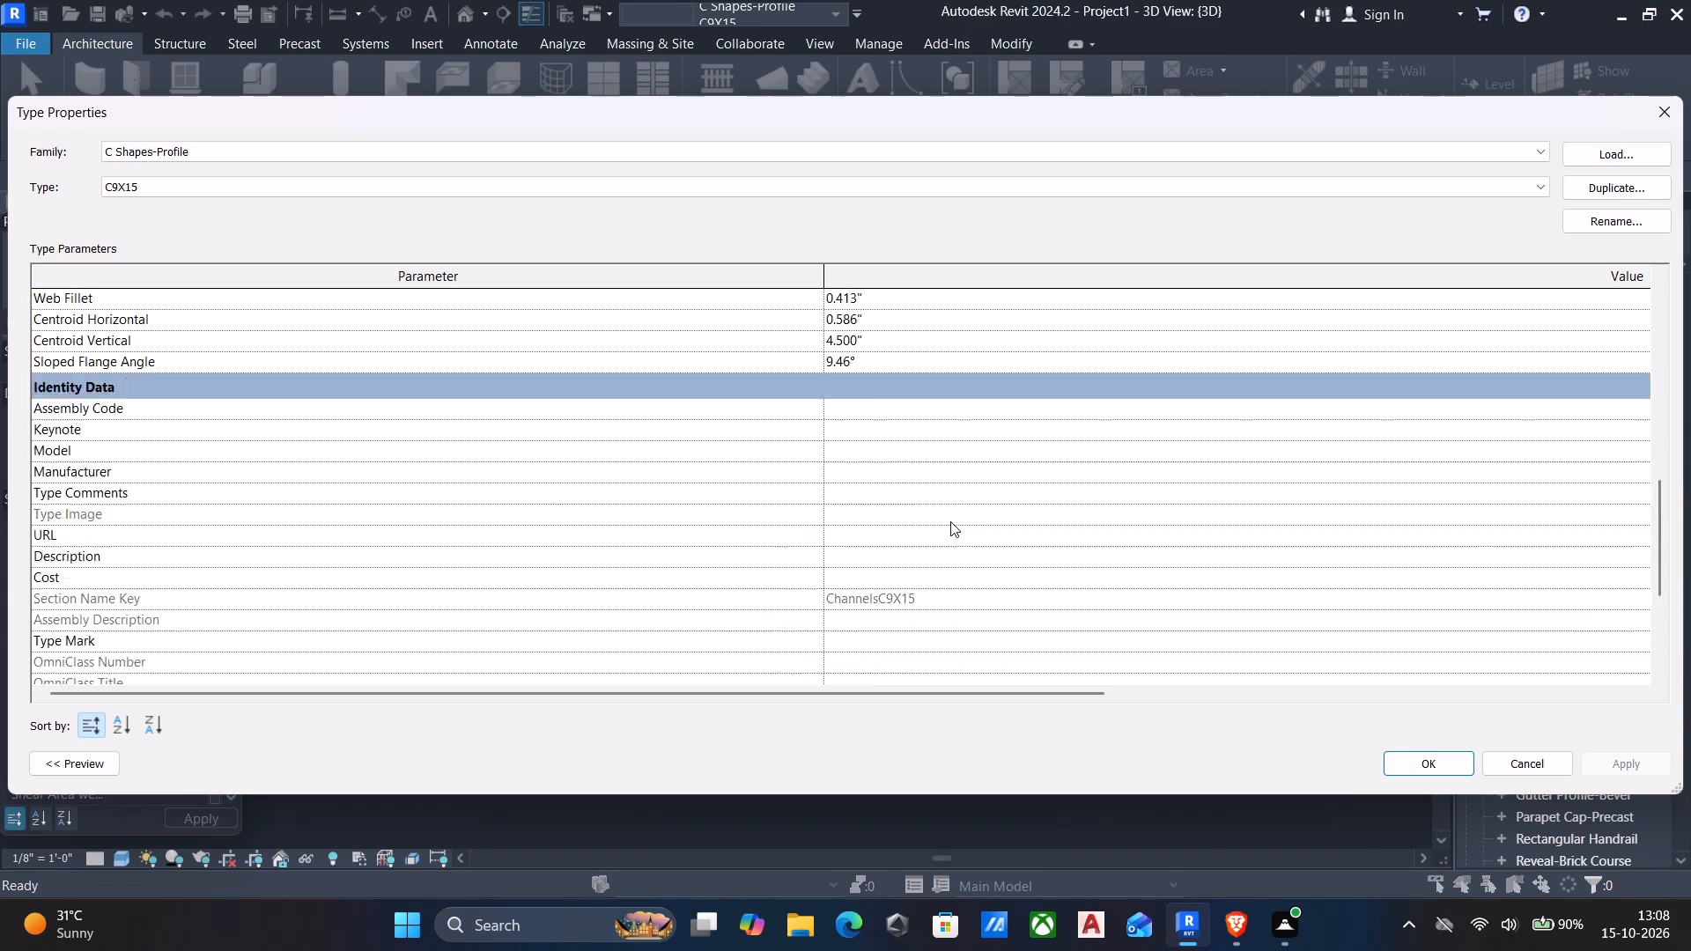
{"action": "scroll", "coordinate": [950, 521], "scroll_direction": "up", "scroll_amount": 20}
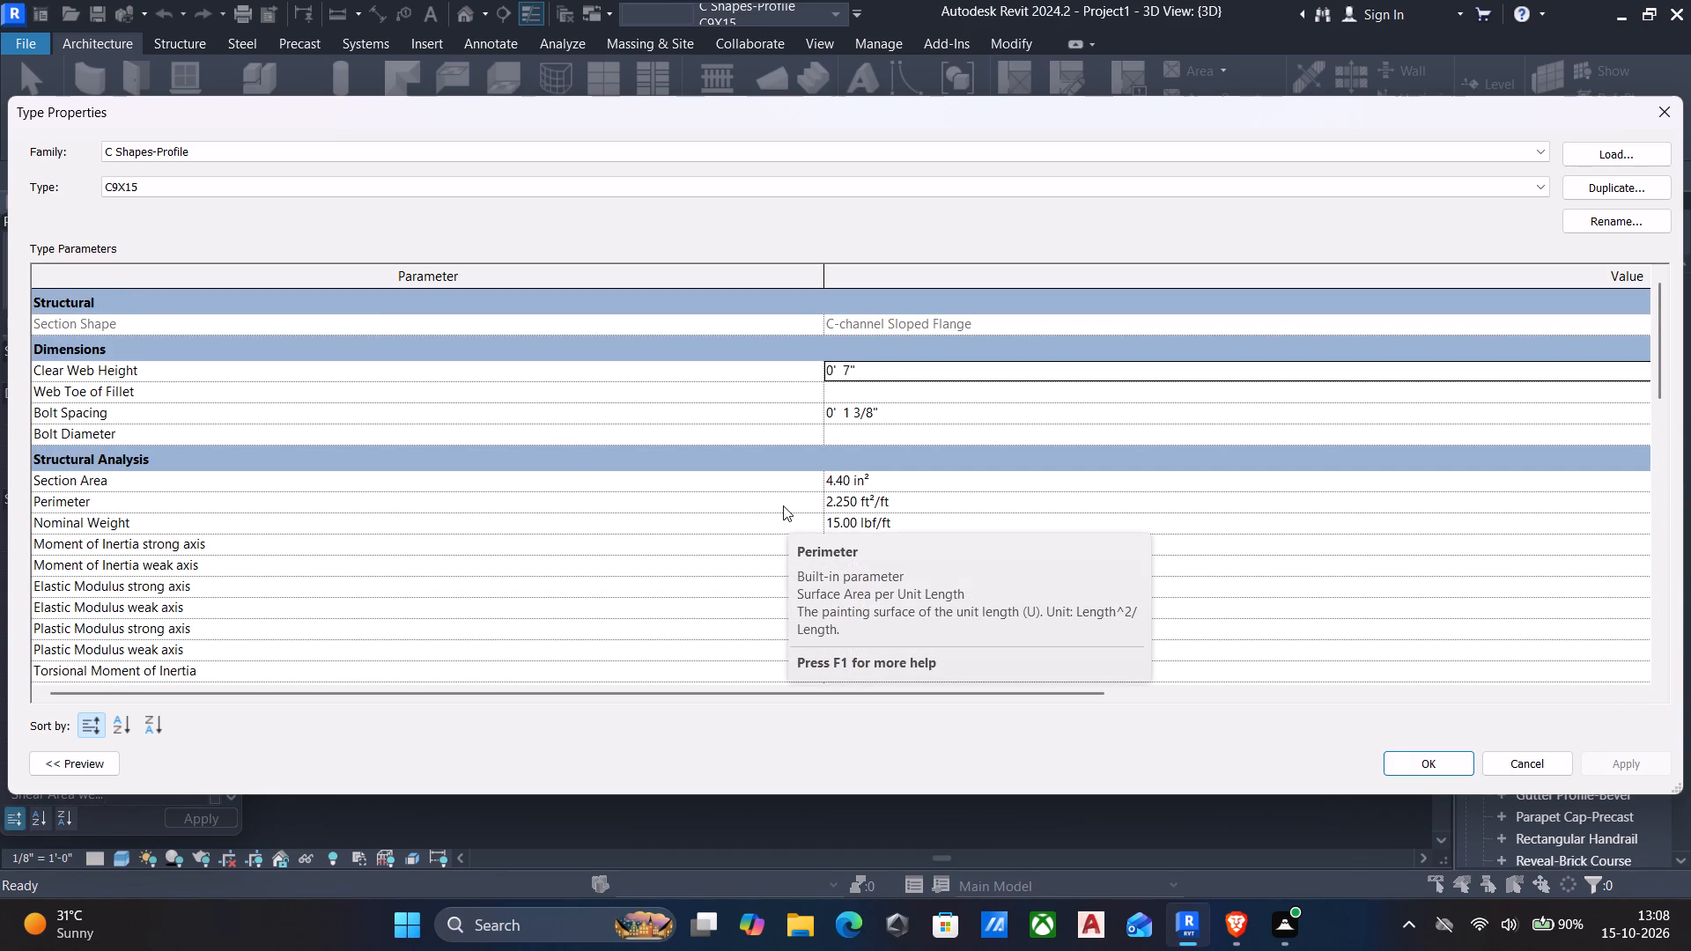
Set the C9X15 profile's section width to 4" and height to 1', and apply the changes.
{"action": "scroll", "coordinate": [783, 505], "scroll_direction": "down", "scroll_amount": 4}
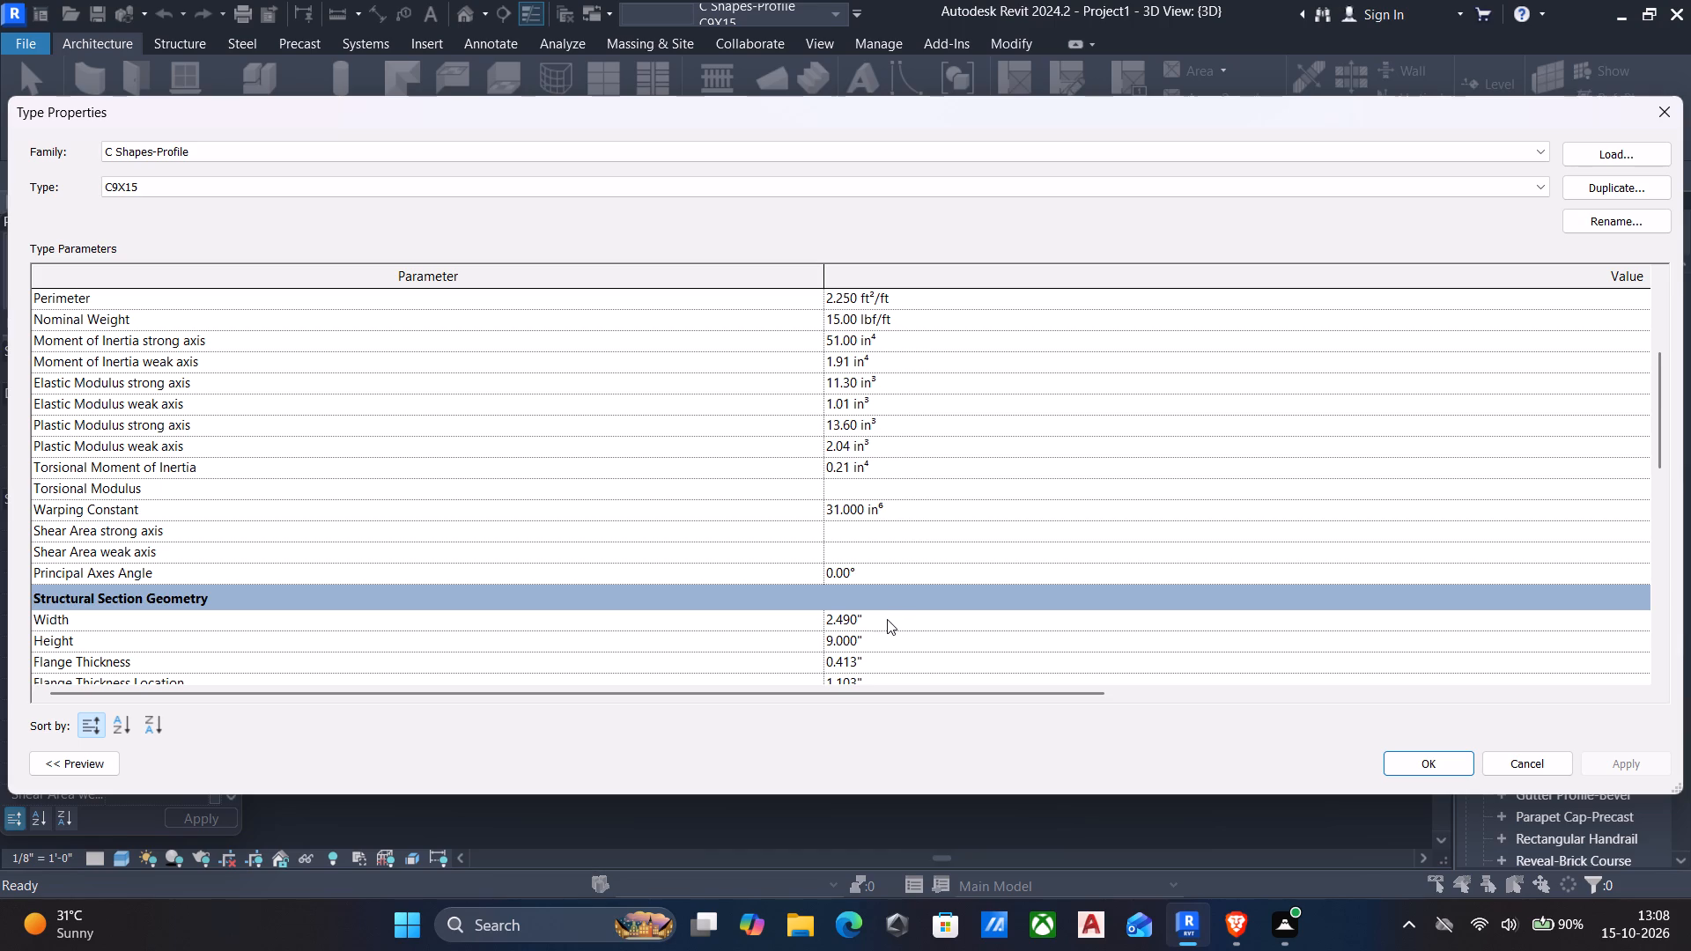
{"action": "left_click", "coordinate": [887, 619]}
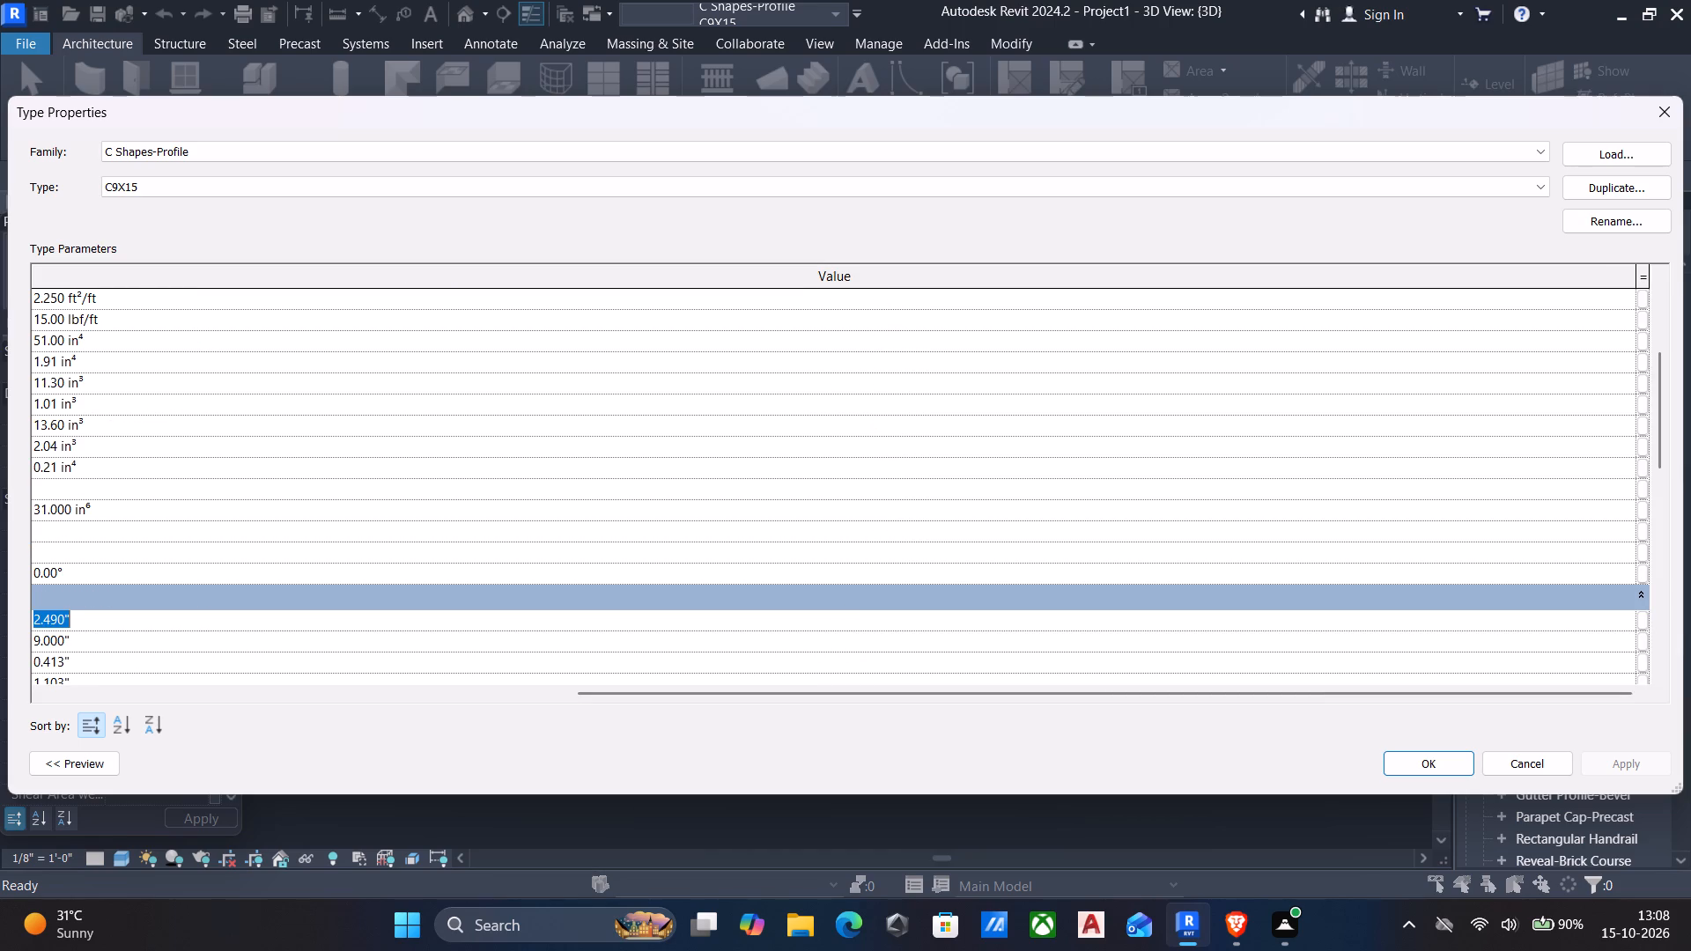
{"action": "type", "text": "4\""}
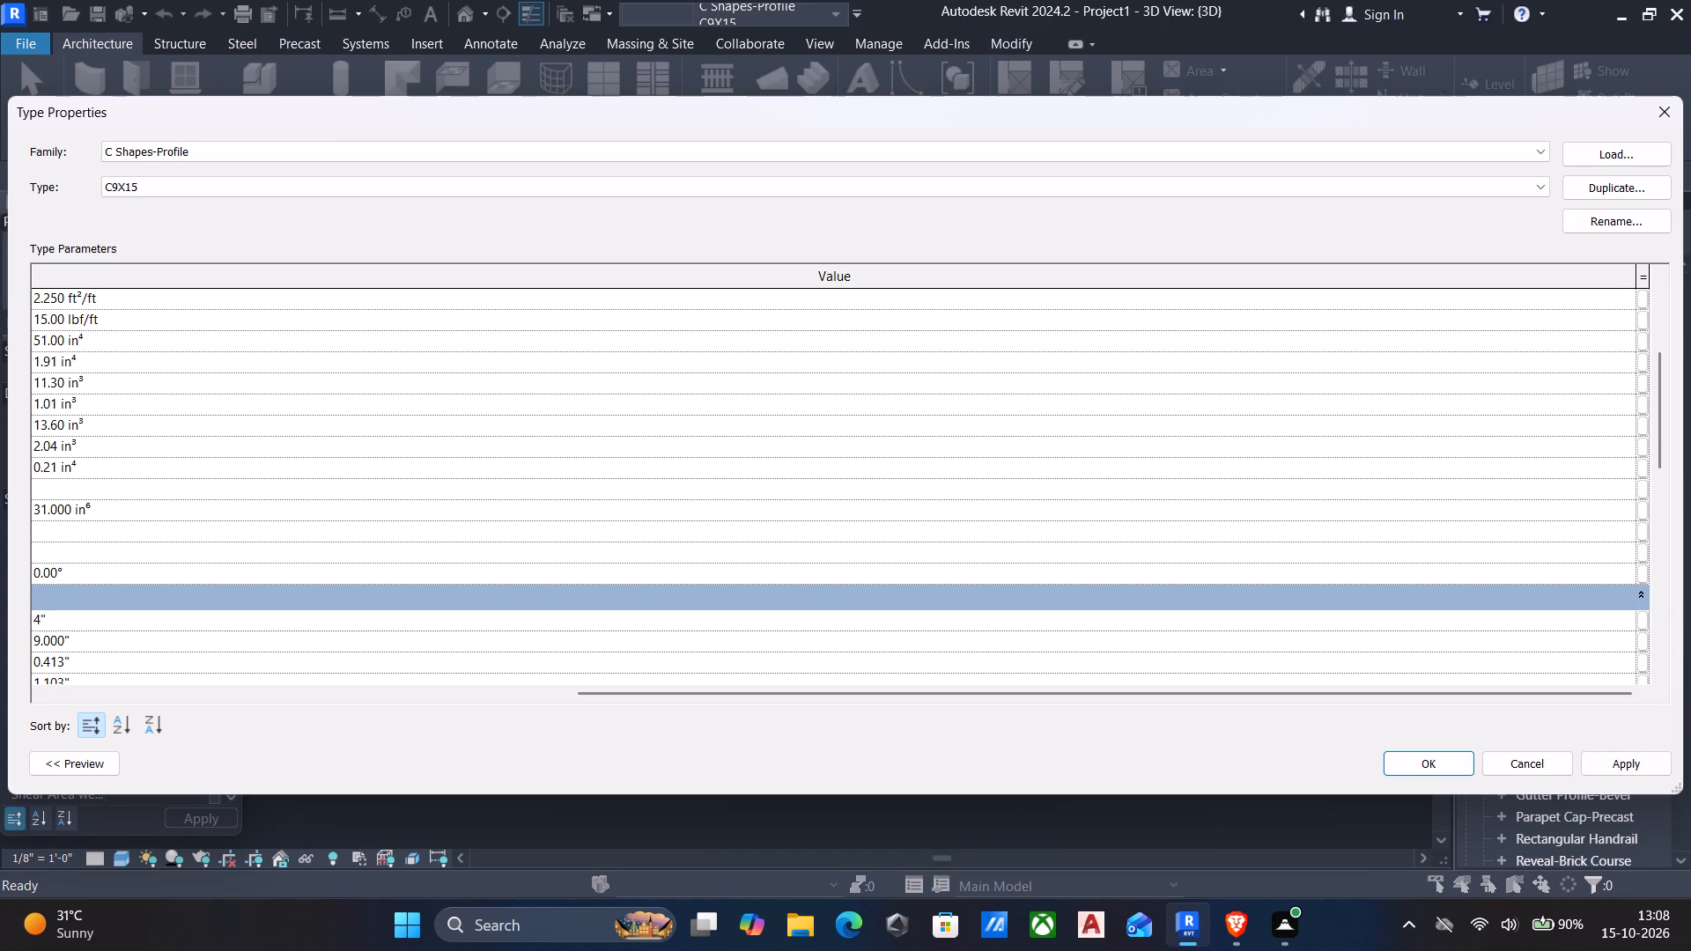
{"action": "key", "text": "Return"}
{"action": "left_click", "coordinate": [135, 645]}
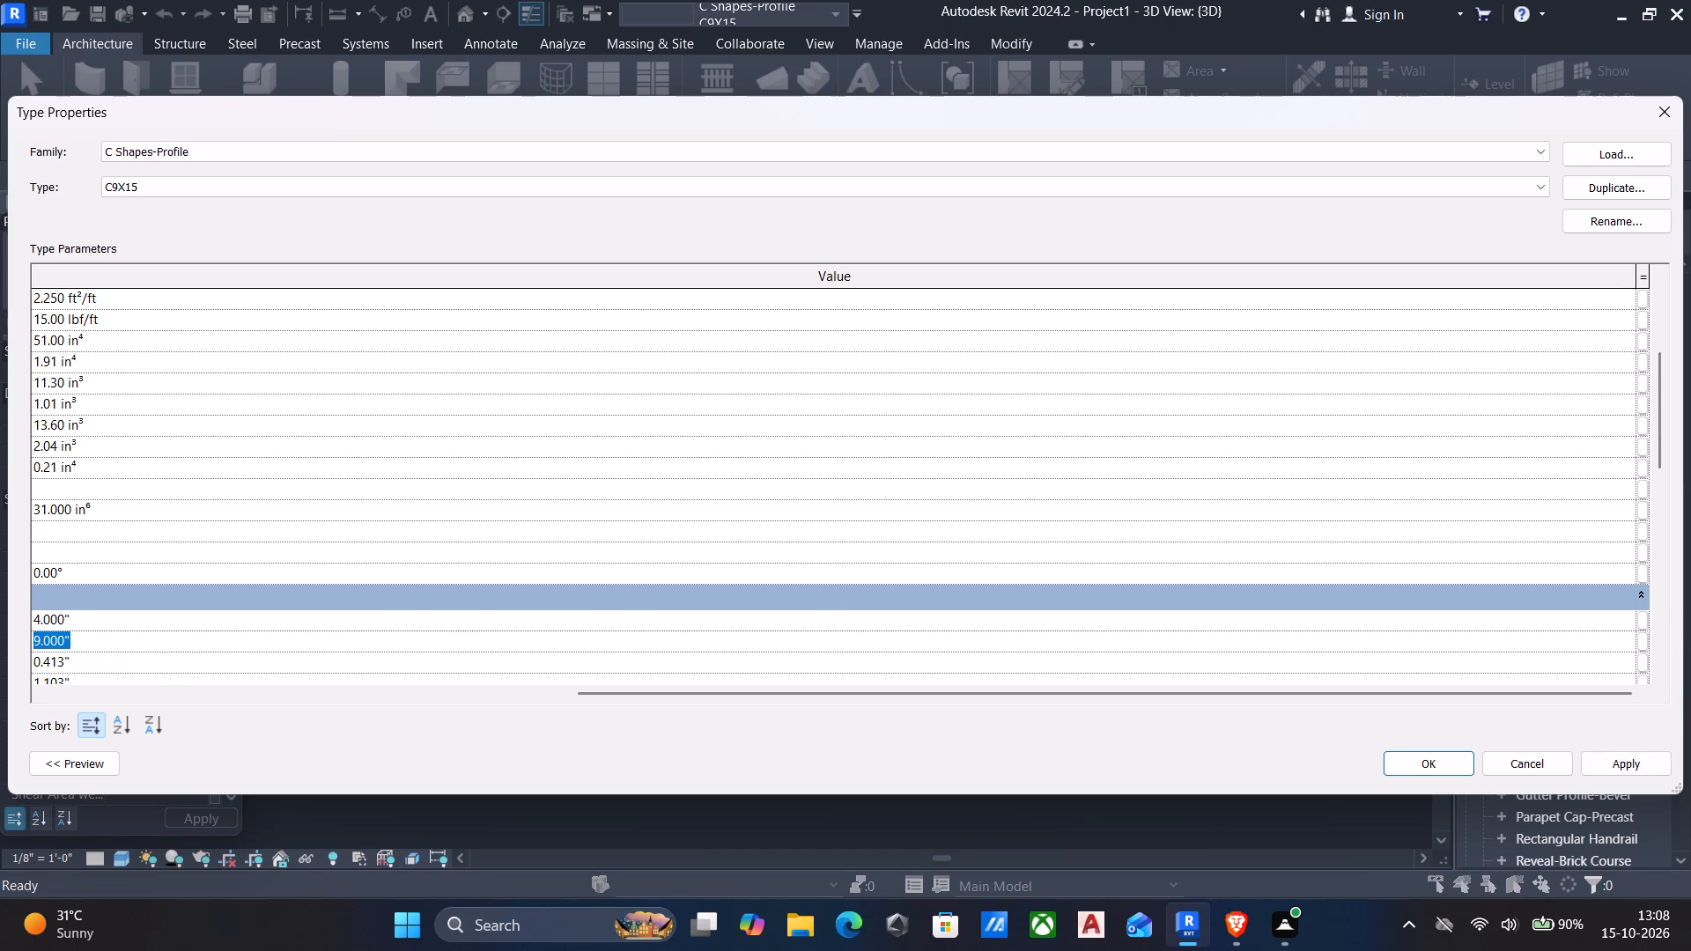
{"action": "key", "text": "1"}
{"action": "key", "text": "apostrophe"}
{"action": "key", "text": "Return"}
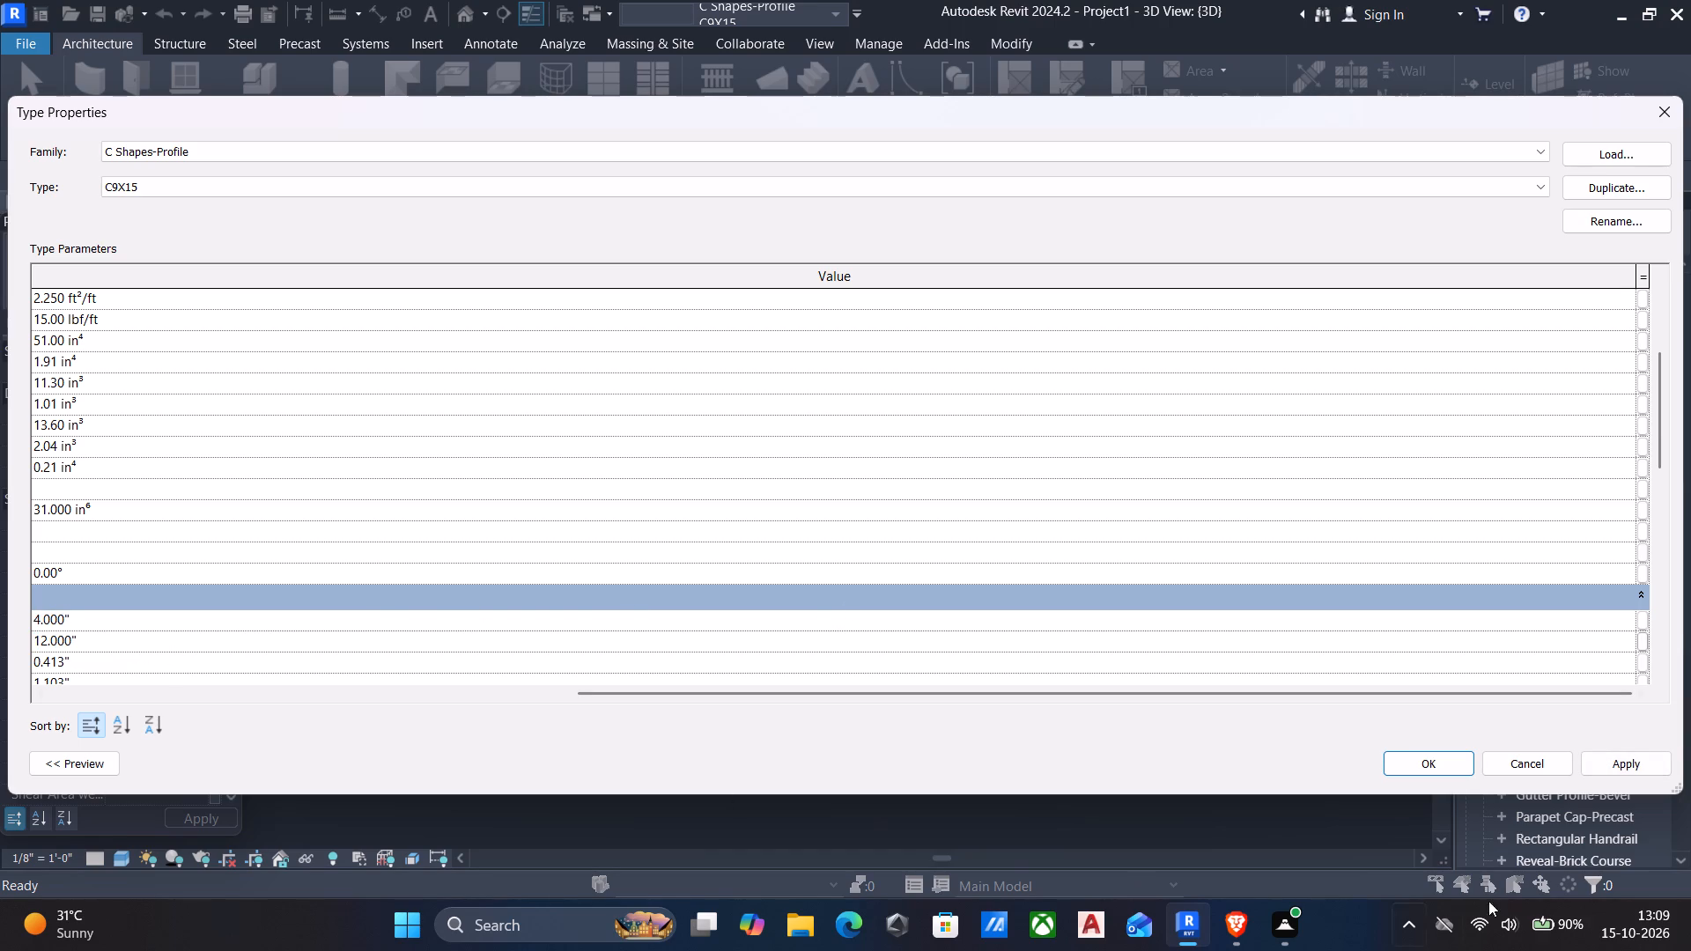
{"action": "left_click", "coordinate": [1621, 763]}
{"action": "left_click", "coordinate": [1439, 766]}
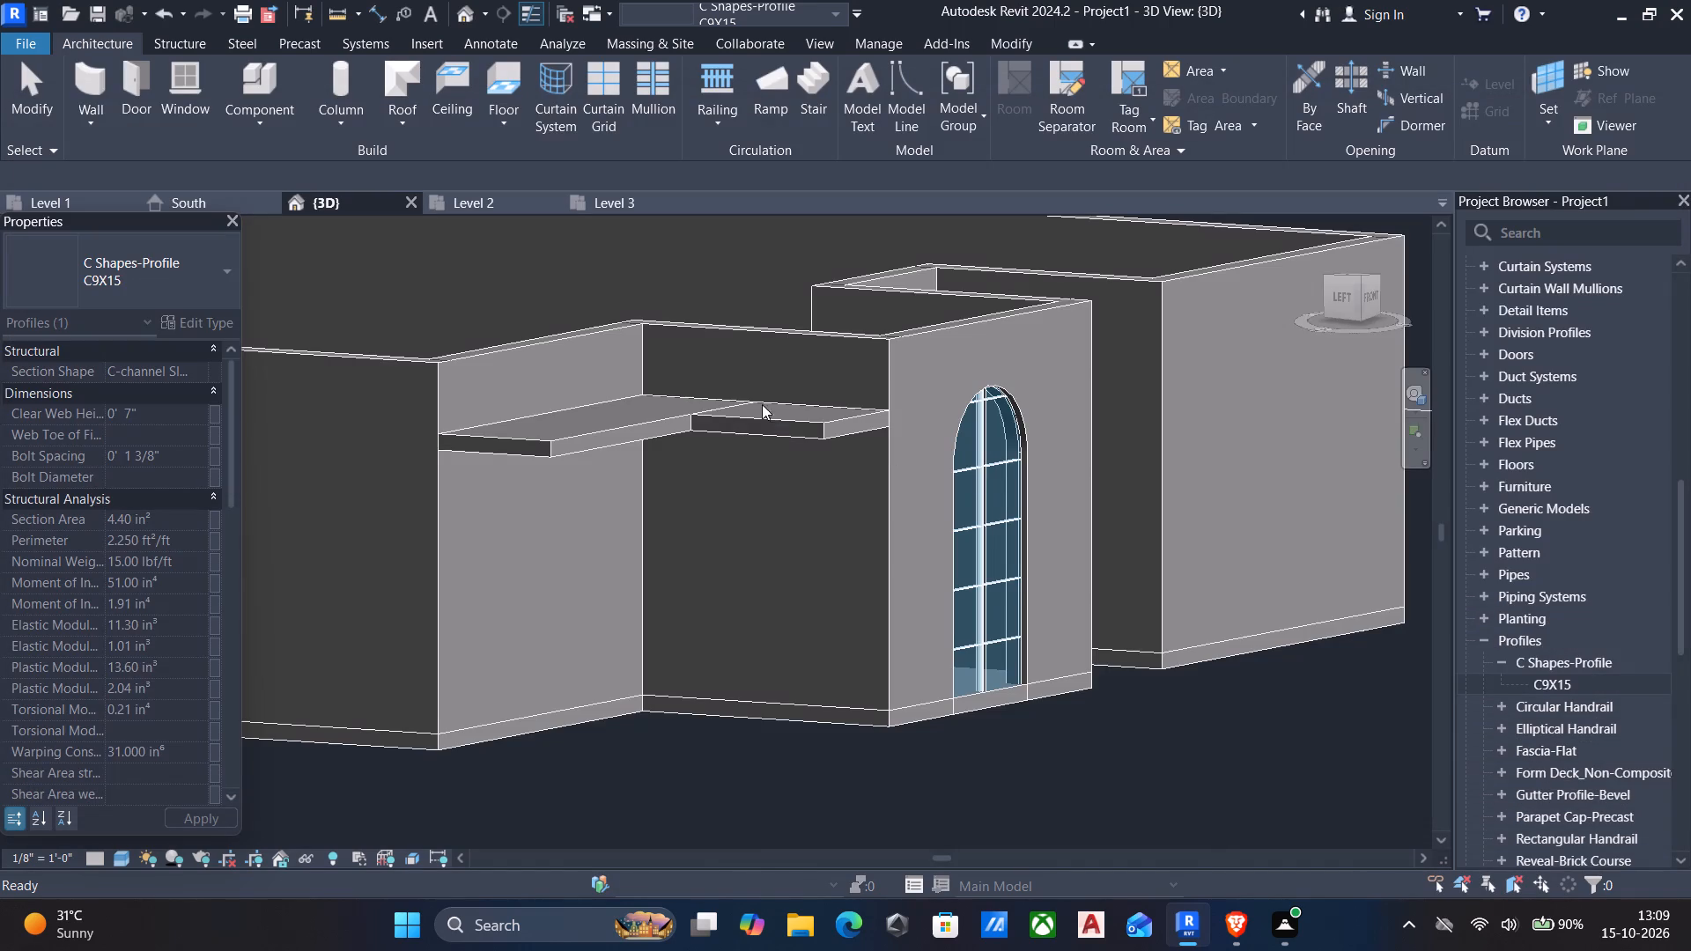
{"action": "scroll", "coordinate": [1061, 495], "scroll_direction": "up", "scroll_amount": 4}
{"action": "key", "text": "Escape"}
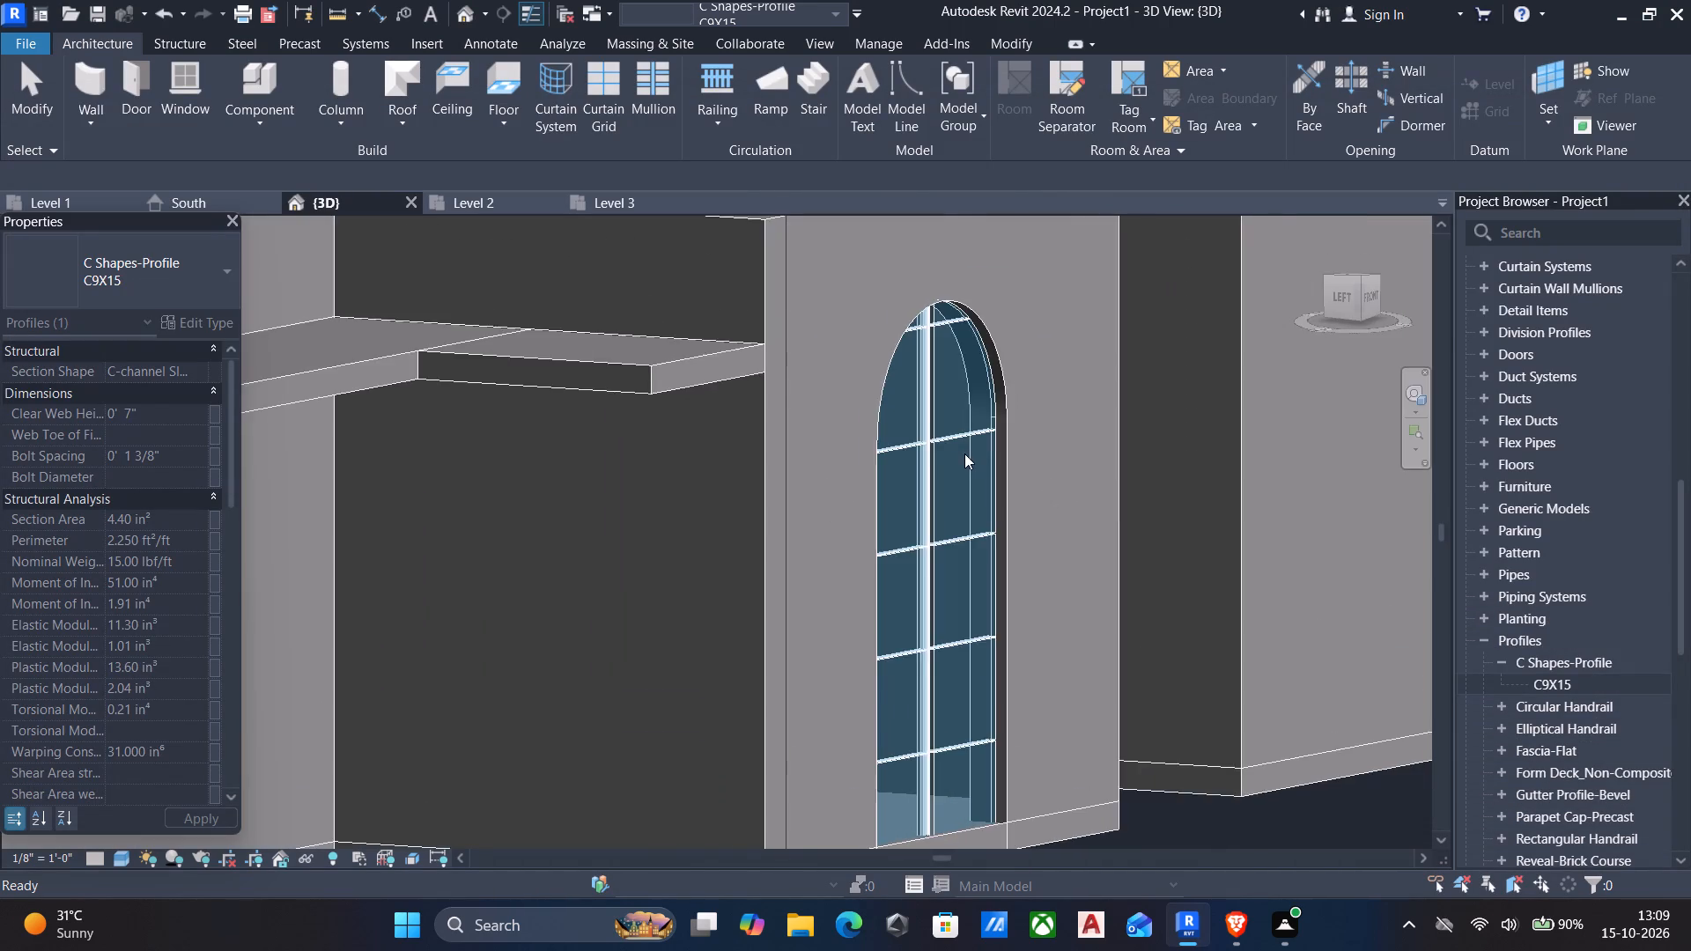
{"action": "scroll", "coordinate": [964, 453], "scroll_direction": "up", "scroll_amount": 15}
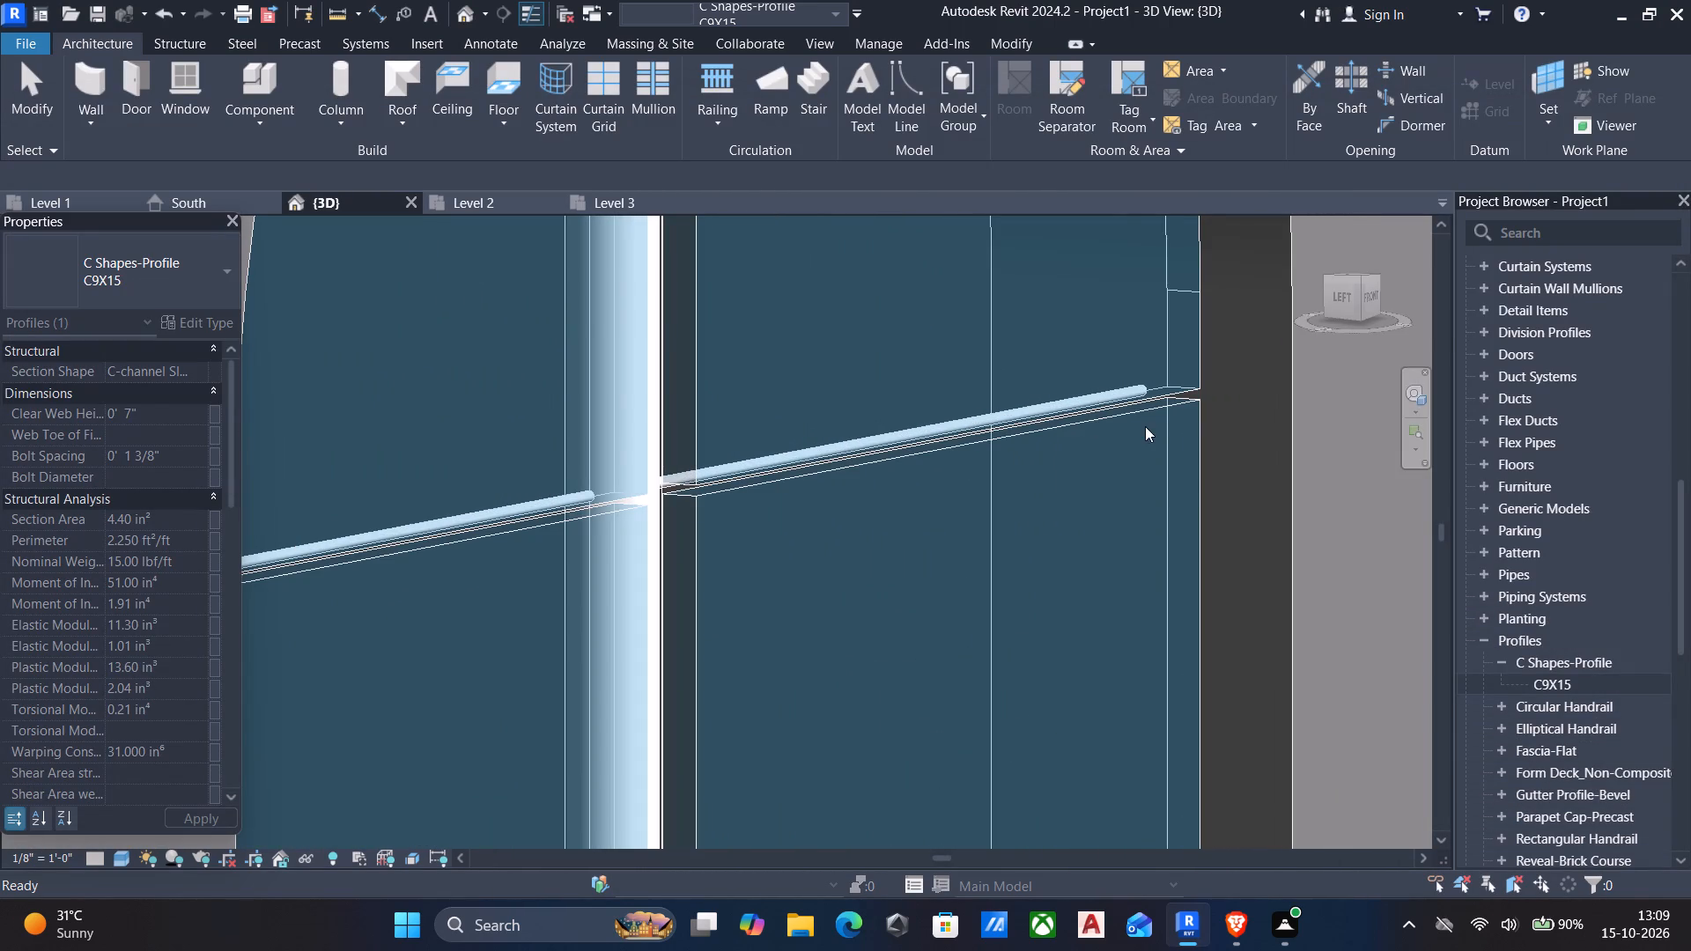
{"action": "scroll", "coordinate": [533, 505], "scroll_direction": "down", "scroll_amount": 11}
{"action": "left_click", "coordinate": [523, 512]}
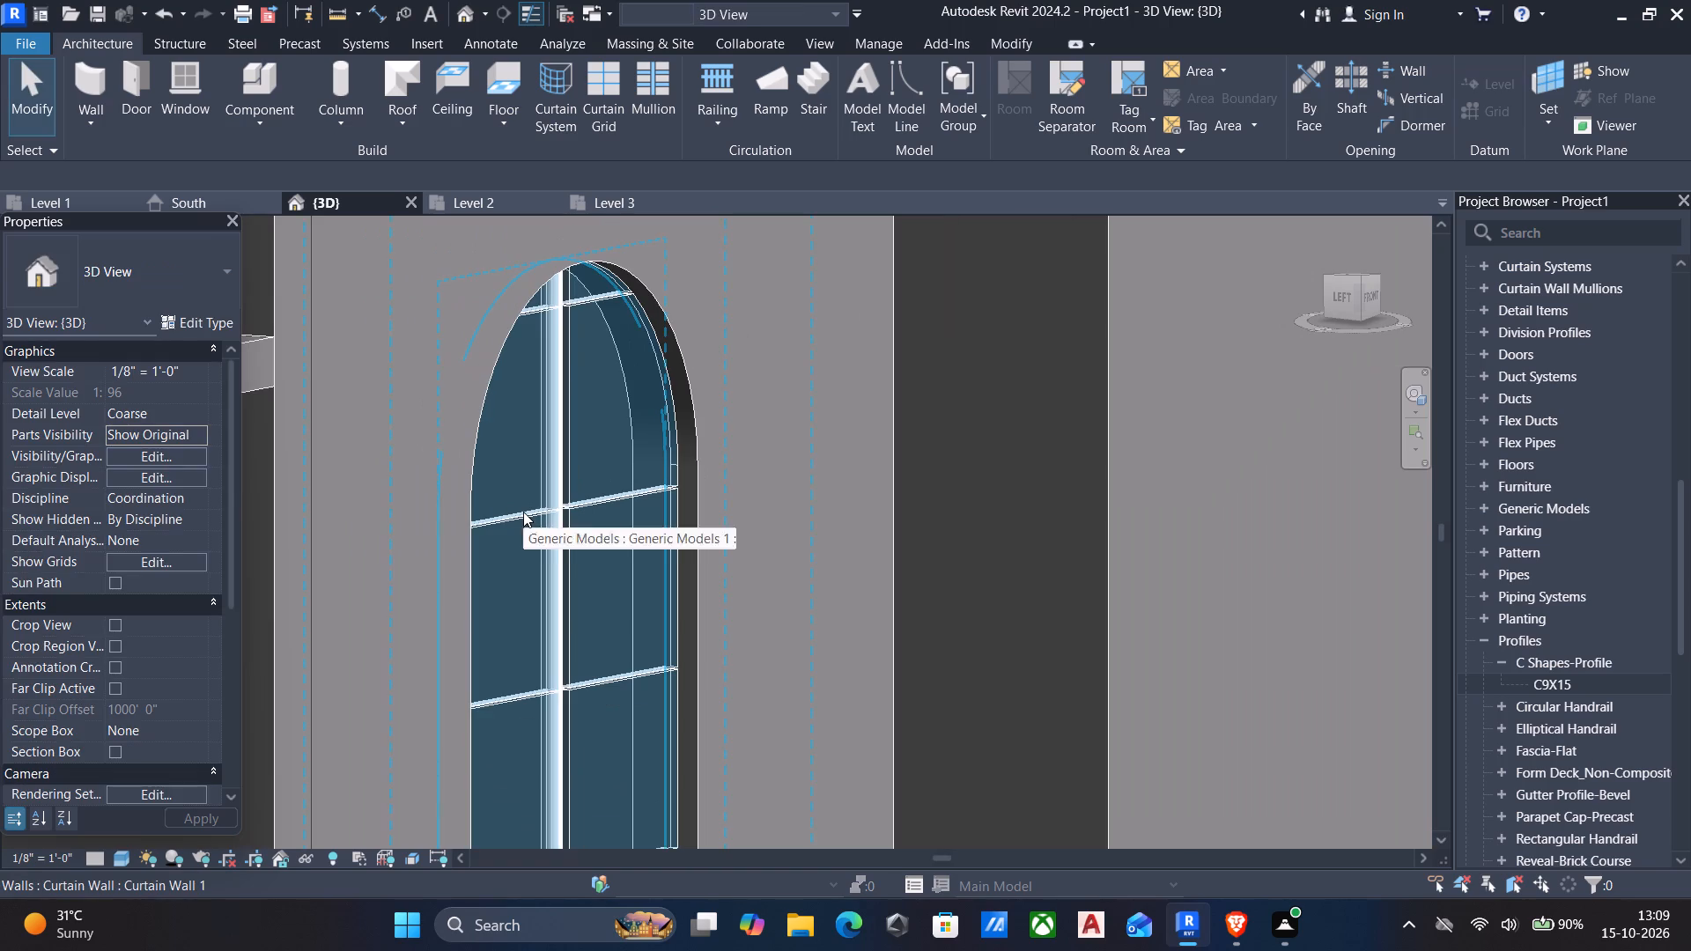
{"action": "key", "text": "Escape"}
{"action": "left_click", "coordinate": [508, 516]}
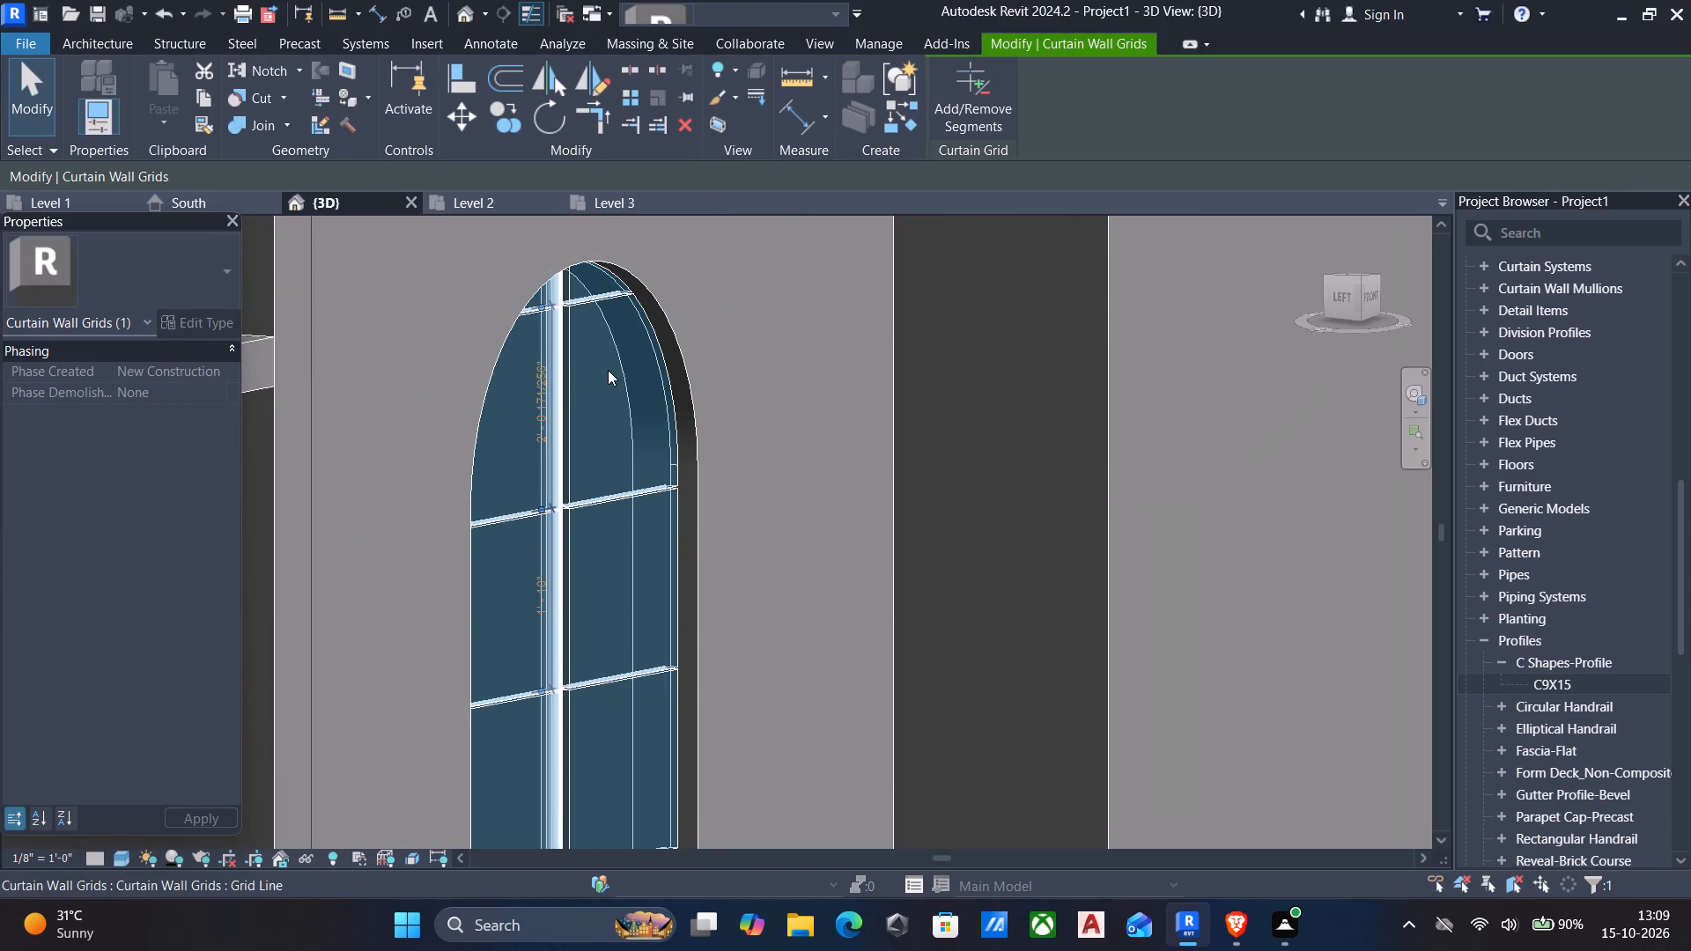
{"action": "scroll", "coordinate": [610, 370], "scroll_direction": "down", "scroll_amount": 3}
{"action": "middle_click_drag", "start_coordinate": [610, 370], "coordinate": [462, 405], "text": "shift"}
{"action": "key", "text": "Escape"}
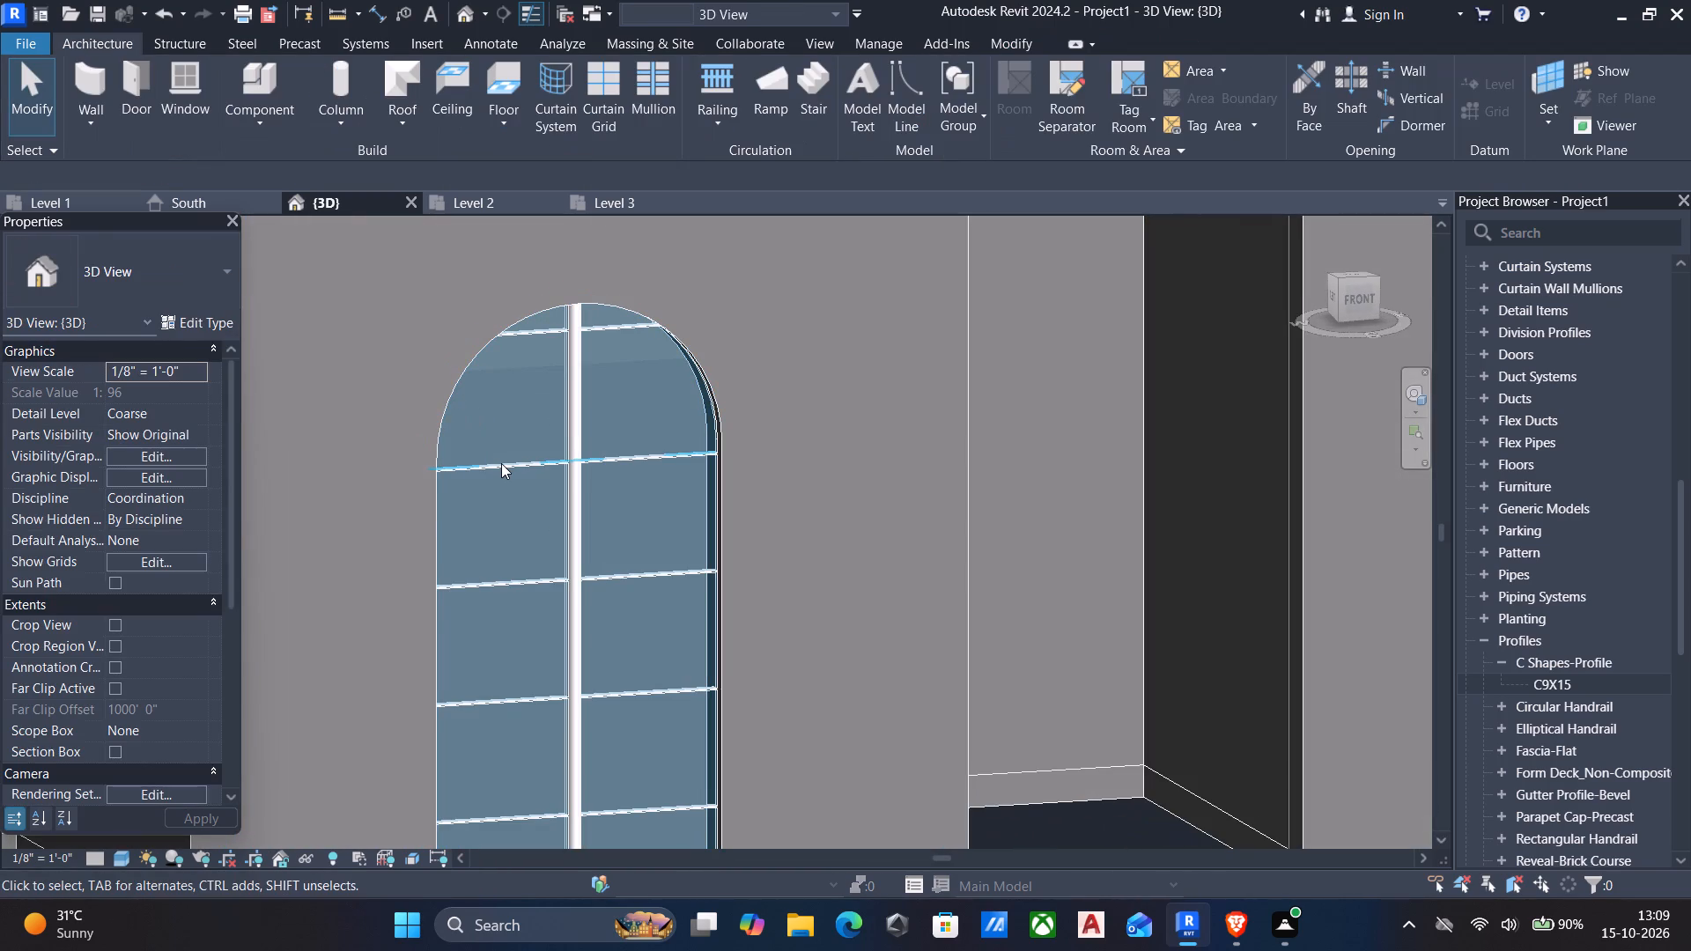
Change the profile of the arched curtain wall's horizontal 2.5" Circular 2 mullions to C Shapes-Profile : C9X15.
{"action": "key", "text": "Tab"}
{"action": "key", "text": "Tab"}
{"action": "key", "text": "Tab"}
{"action": "key", "text": "Tab"}
{"action": "key", "text": "Tab"}
{"action": "key", "text": "Tab"}
{"action": "key", "text": "Tab"}
{"action": "key", "text": "Tab"}
{"action": "key", "text": "Tab"}
{"action": "key", "text": "Tab"}
{"action": "key", "text": "Tab"}
{"action": "key", "text": "Tab"}
{"action": "key", "text": "Tab"}
{"action": "key", "text": "Tab"}
{"action": "key", "text": "Tab"}
{"action": "key", "text": "Tab"}
{"action": "key", "text": "Tab"}
{"action": "key", "text": "Tab"}
{"action": "key", "text": "Tab"}
{"action": "key", "text": "Tab"}
{"action": "left_click", "coordinate": [510, 468]}
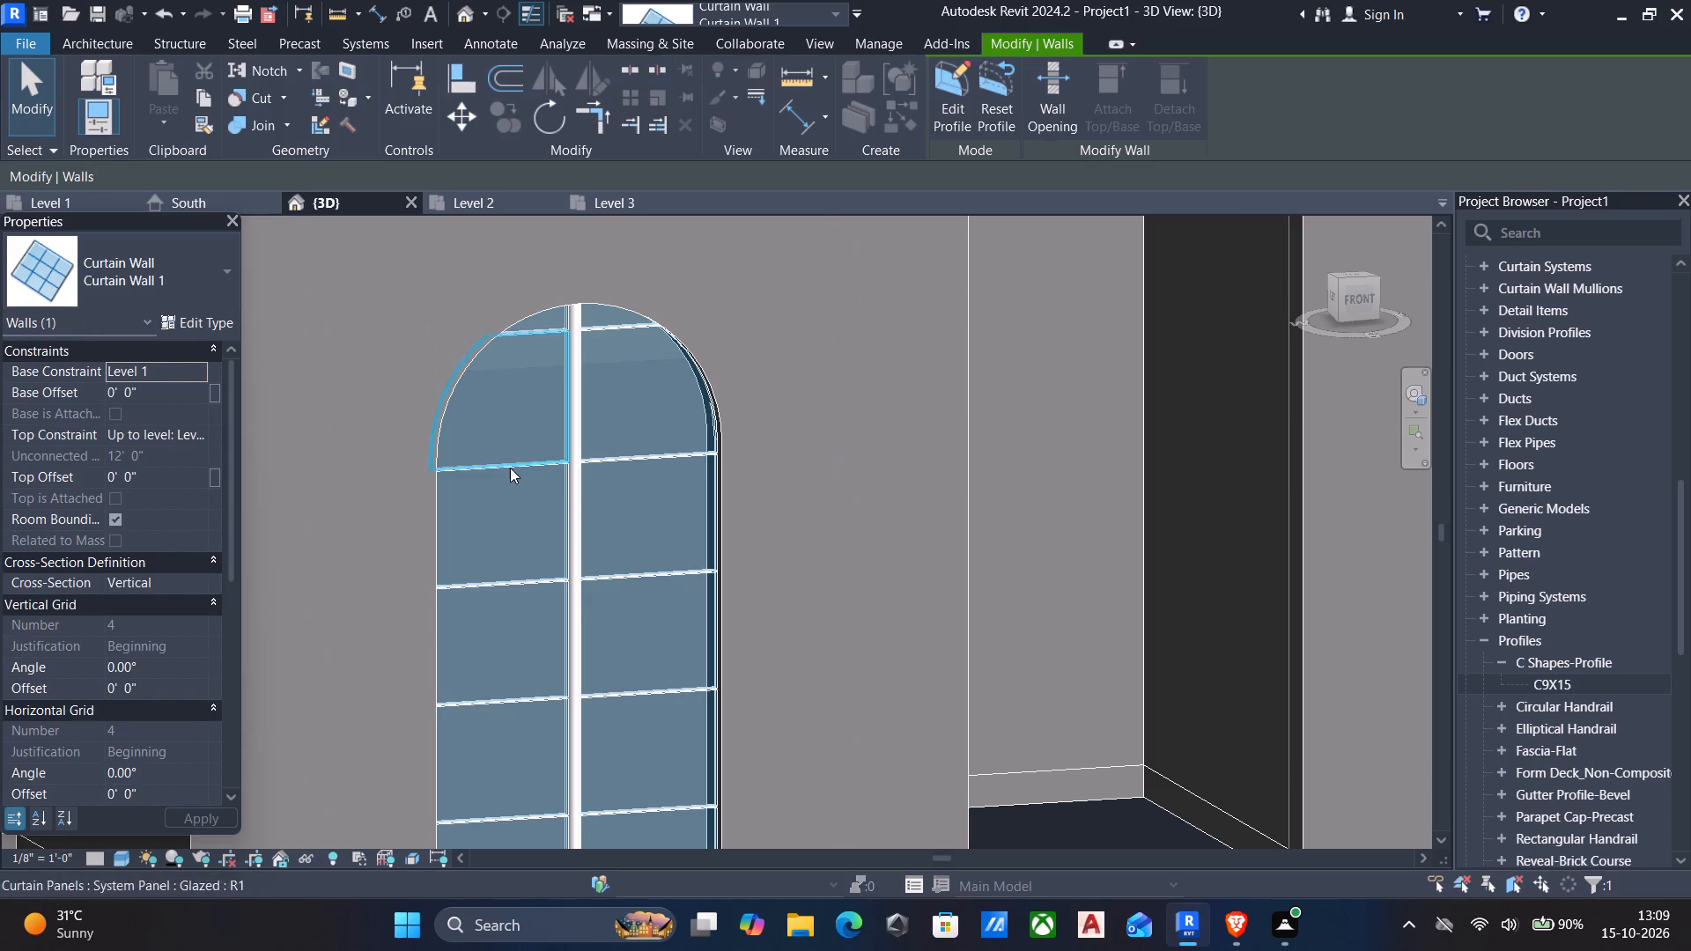
{"action": "key", "text": "Tab"}
{"action": "key", "text": "Tab"}
{"action": "key", "text": "Tab"}
{"action": "key", "text": "Tab"}
{"action": "key", "text": "Tab"}
{"action": "key", "text": "Tab"}
{"action": "key", "text": "Tab"}
{"action": "key", "text": "Tab"}
{"action": "key", "text": "Tab"}
{"action": "key", "text": "Tab"}
{"action": "key", "text": "Tab"}
{"action": "key", "text": "Tab"}
{"action": "key", "text": "Tab"}
{"action": "key", "text": "Tab"}
{"action": "key", "text": "Tab"}
{"action": "key", "text": "Tab"}
{"action": "key", "text": "Tab"}
{"action": "key", "text": "Tab"}
{"action": "key", "text": "Tab"}
{"action": "key", "text": "Tab"}
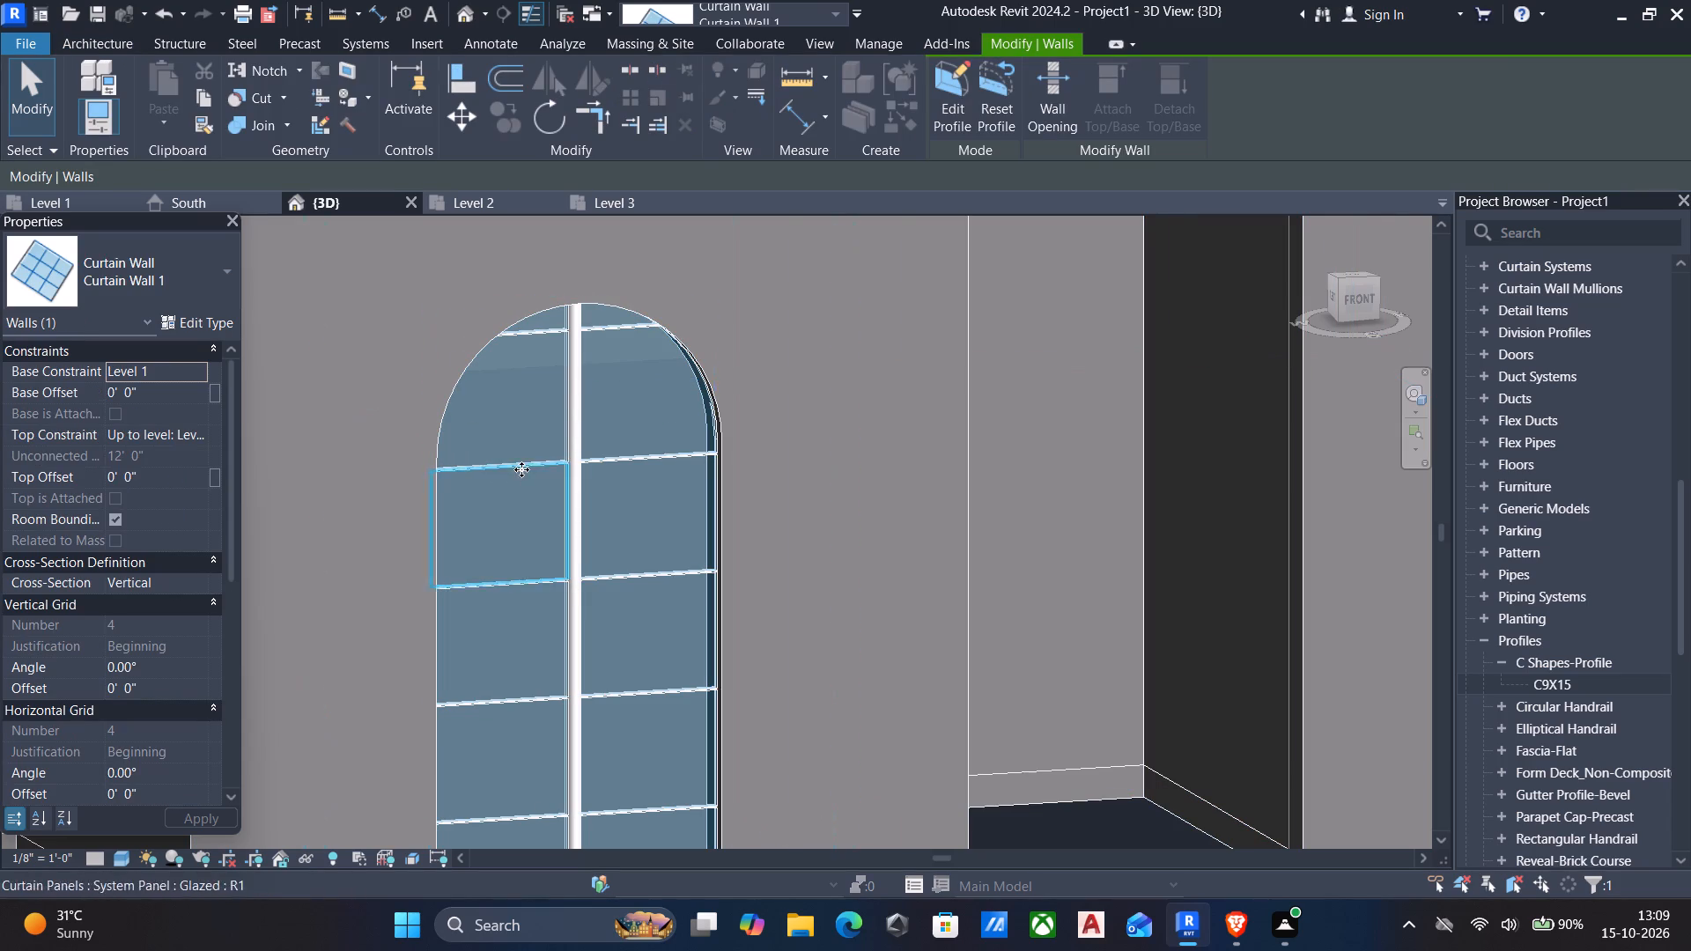
{"action": "key", "text": "Tab"}
{"action": "key", "text": "Tab"}
{"action": "key", "text": "Tab"}
{"action": "key", "text": "Tab"}
{"action": "key", "text": "Tab"}
{"action": "key", "text": "Tab"}
{"action": "key", "text": "Tab"}
{"action": "key", "text": "Tab"}
{"action": "key", "text": "Tab"}
{"action": "key", "text": "Tab"}
{"action": "key", "text": "Tab"}
{"action": "key", "text": "Tab"}
{"action": "key", "text": "Tab"}
{"action": "key", "text": "Tab"}
{"action": "key", "text": "Tab"}
{"action": "key", "text": "Tab"}
{"action": "key", "text": "Tab"}
{"action": "key", "text": "Tab"}
{"action": "key", "text": "Tab"}
{"action": "key", "text": "Tab"}
{"action": "left_click", "coordinate": [463, 469]}
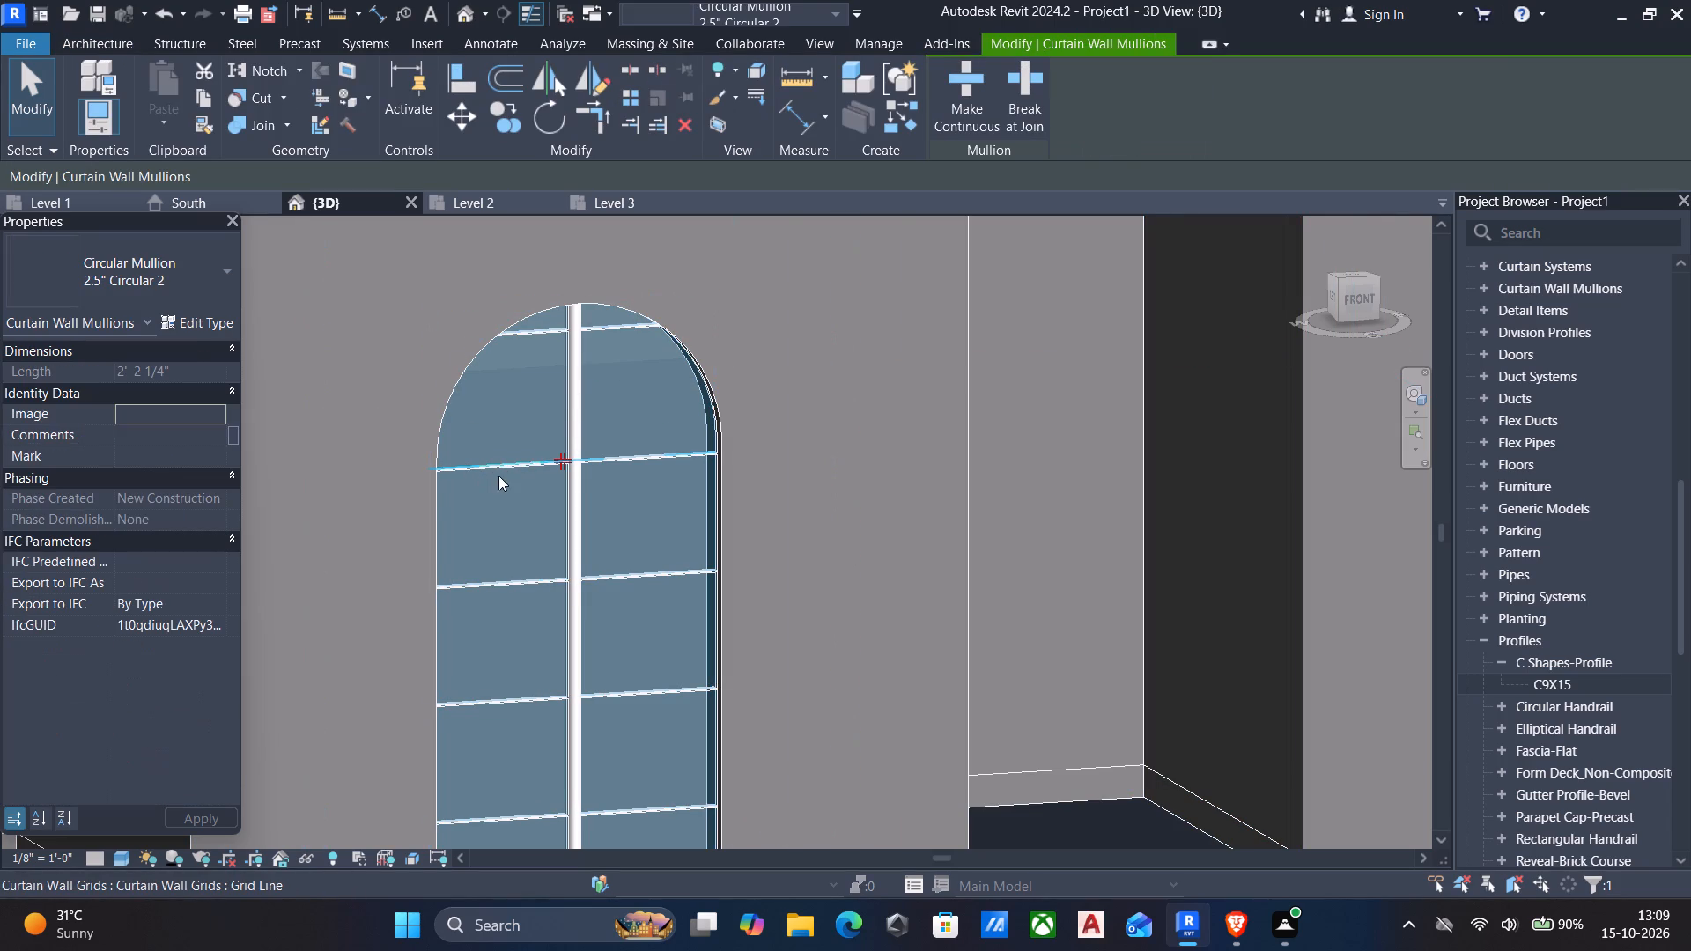
{"action": "left_click", "coordinate": [200, 327]}
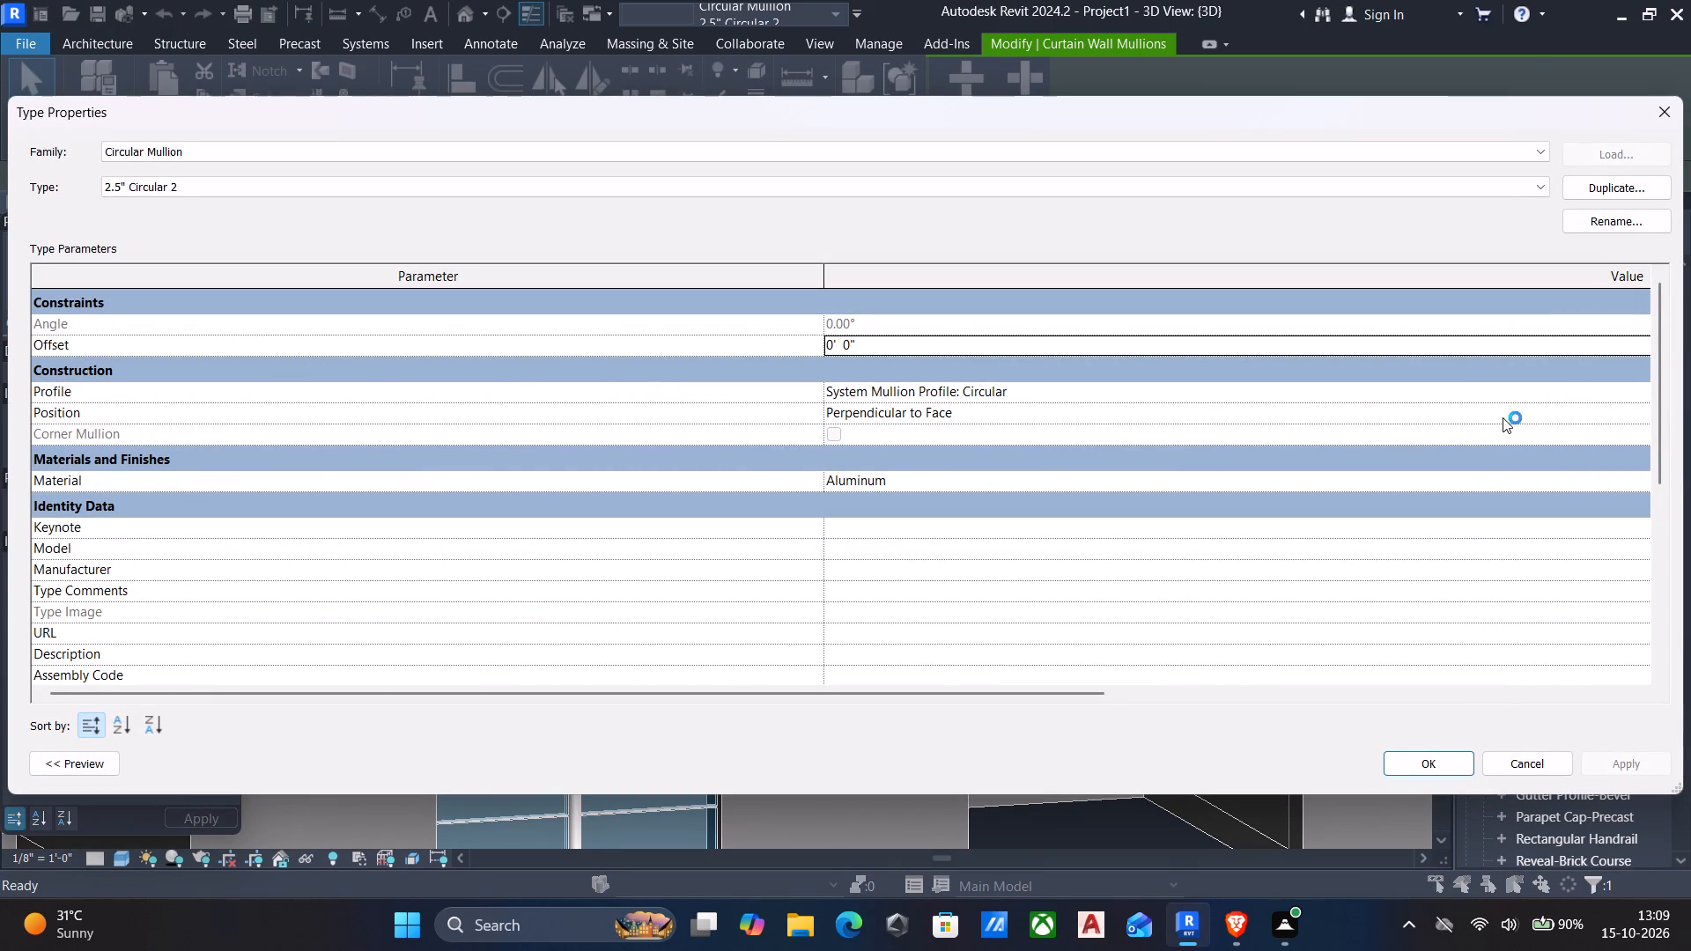
{"action": "left_click", "coordinate": [1640, 388]}
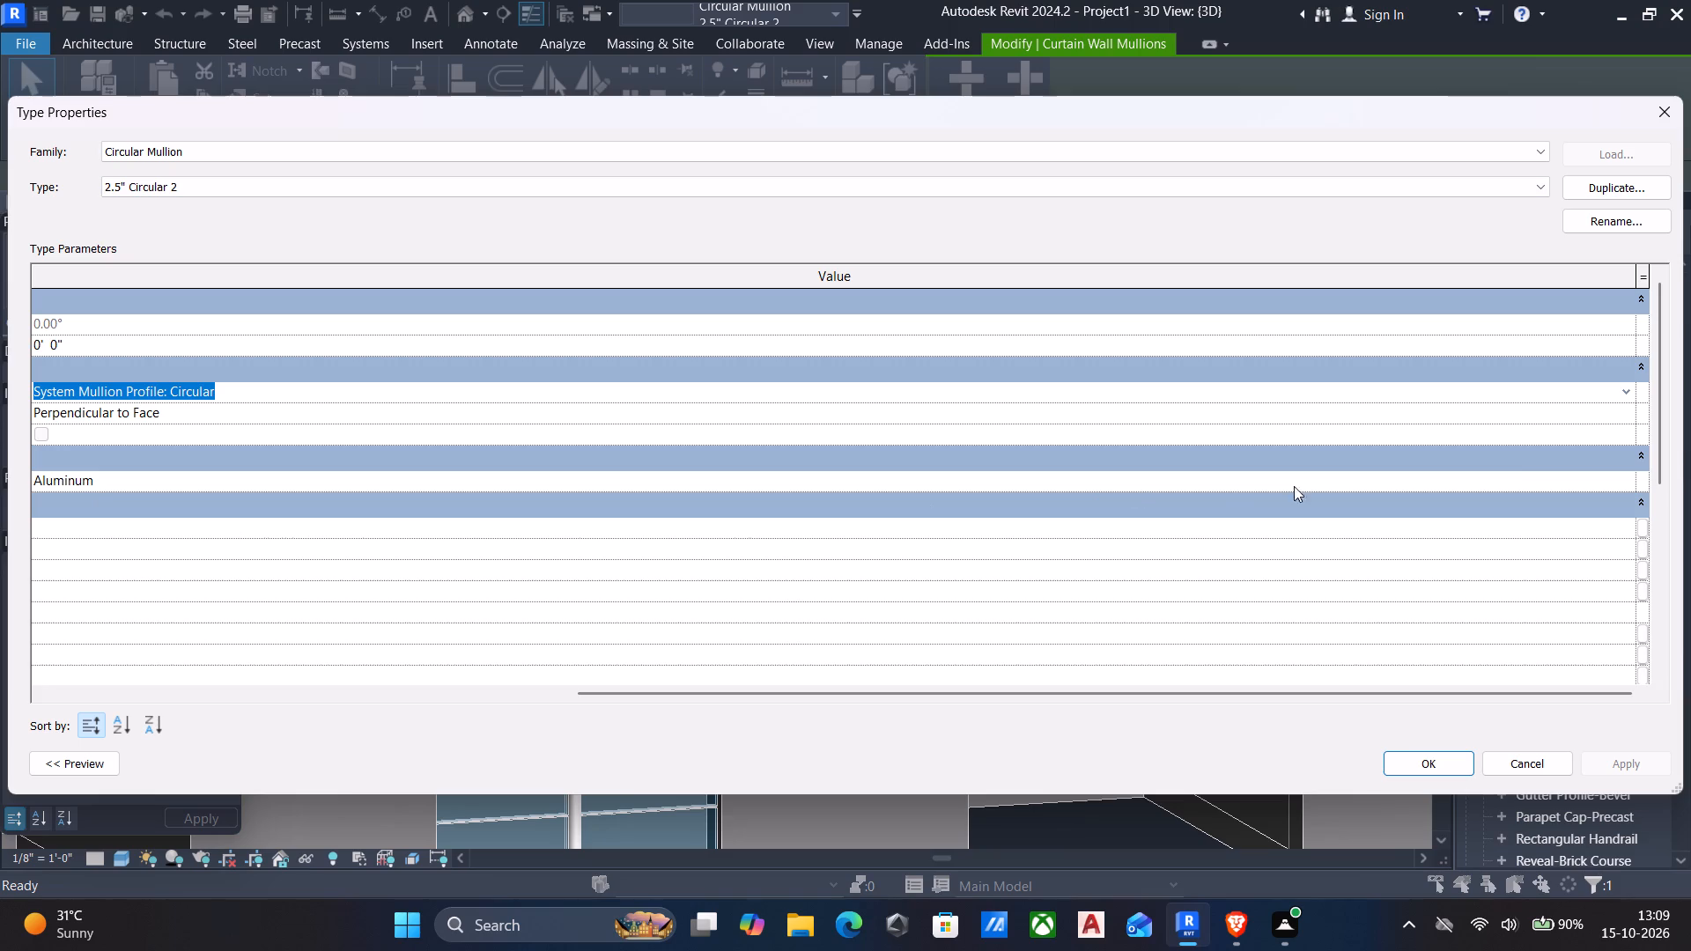
{"action": "left_click", "coordinate": [1624, 398]}
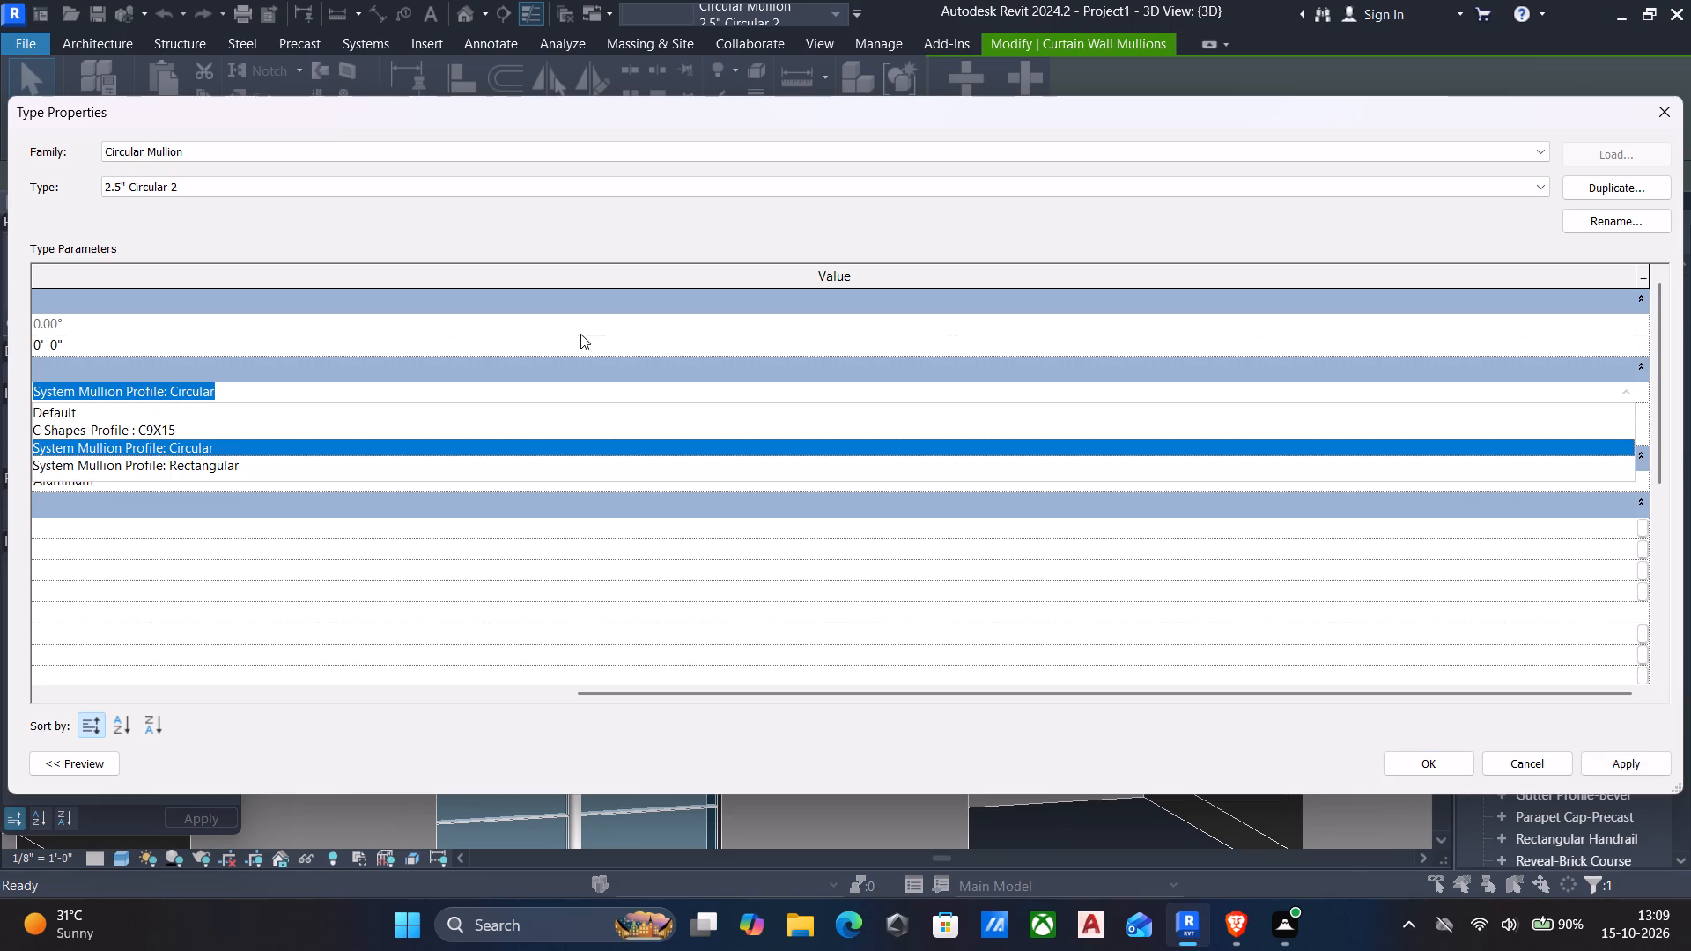
{"action": "left_click", "coordinate": [151, 435]}
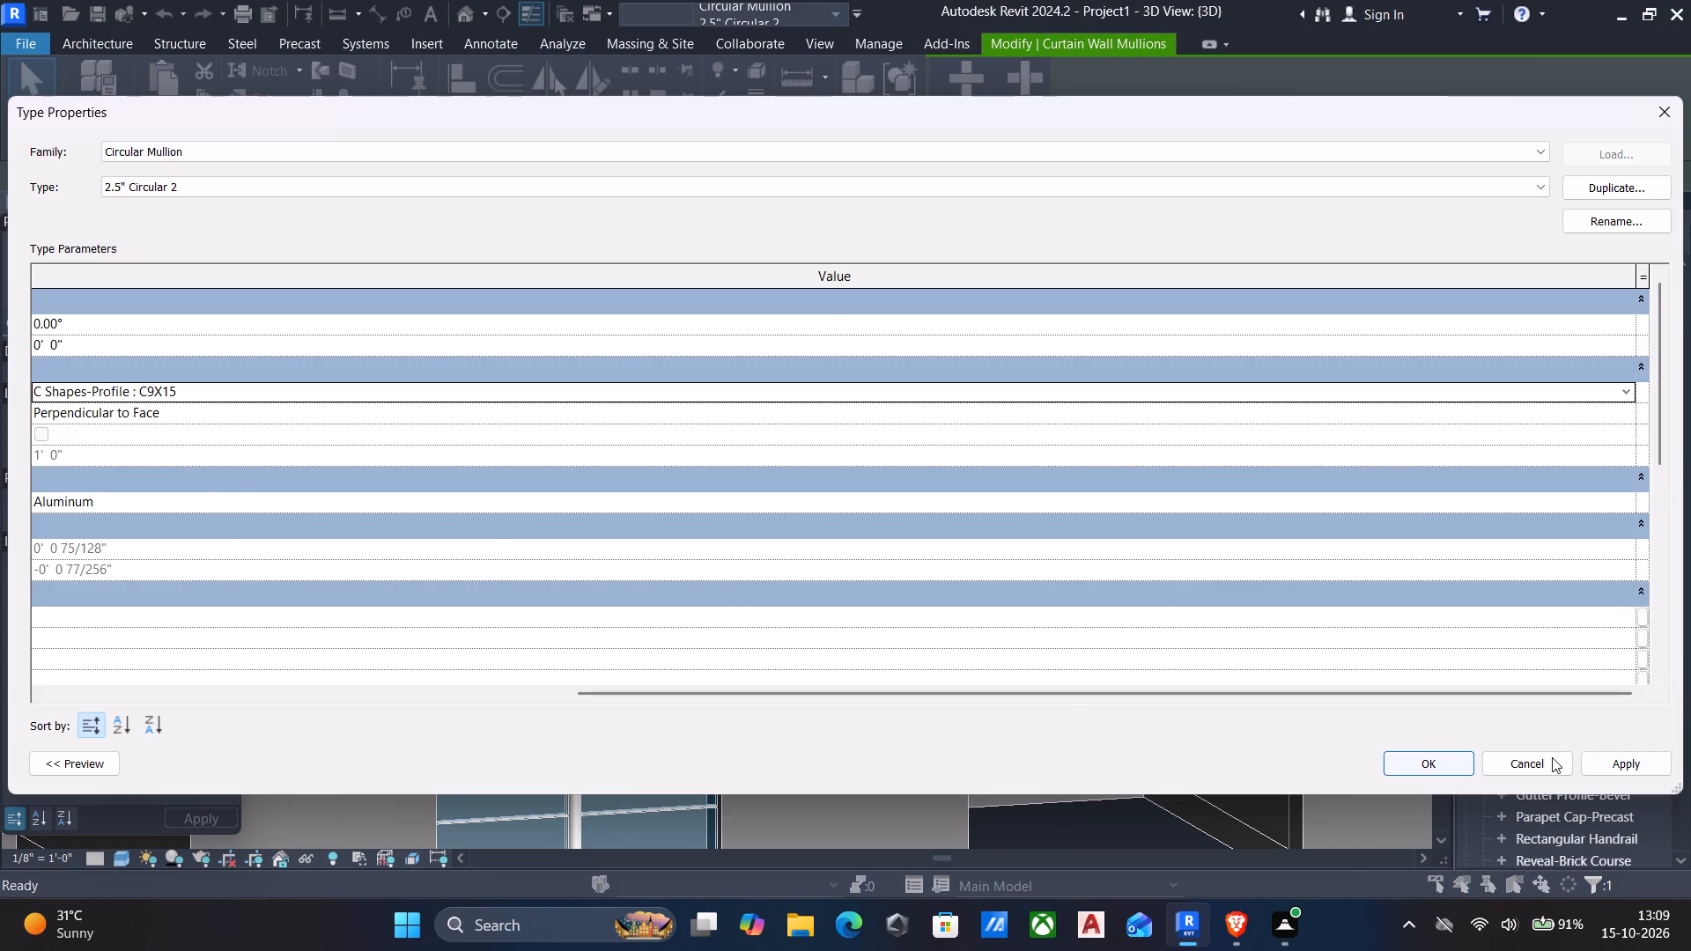
{"action": "left_click", "coordinate": [1612, 760]}
{"action": "left_click", "coordinate": [1418, 758]}
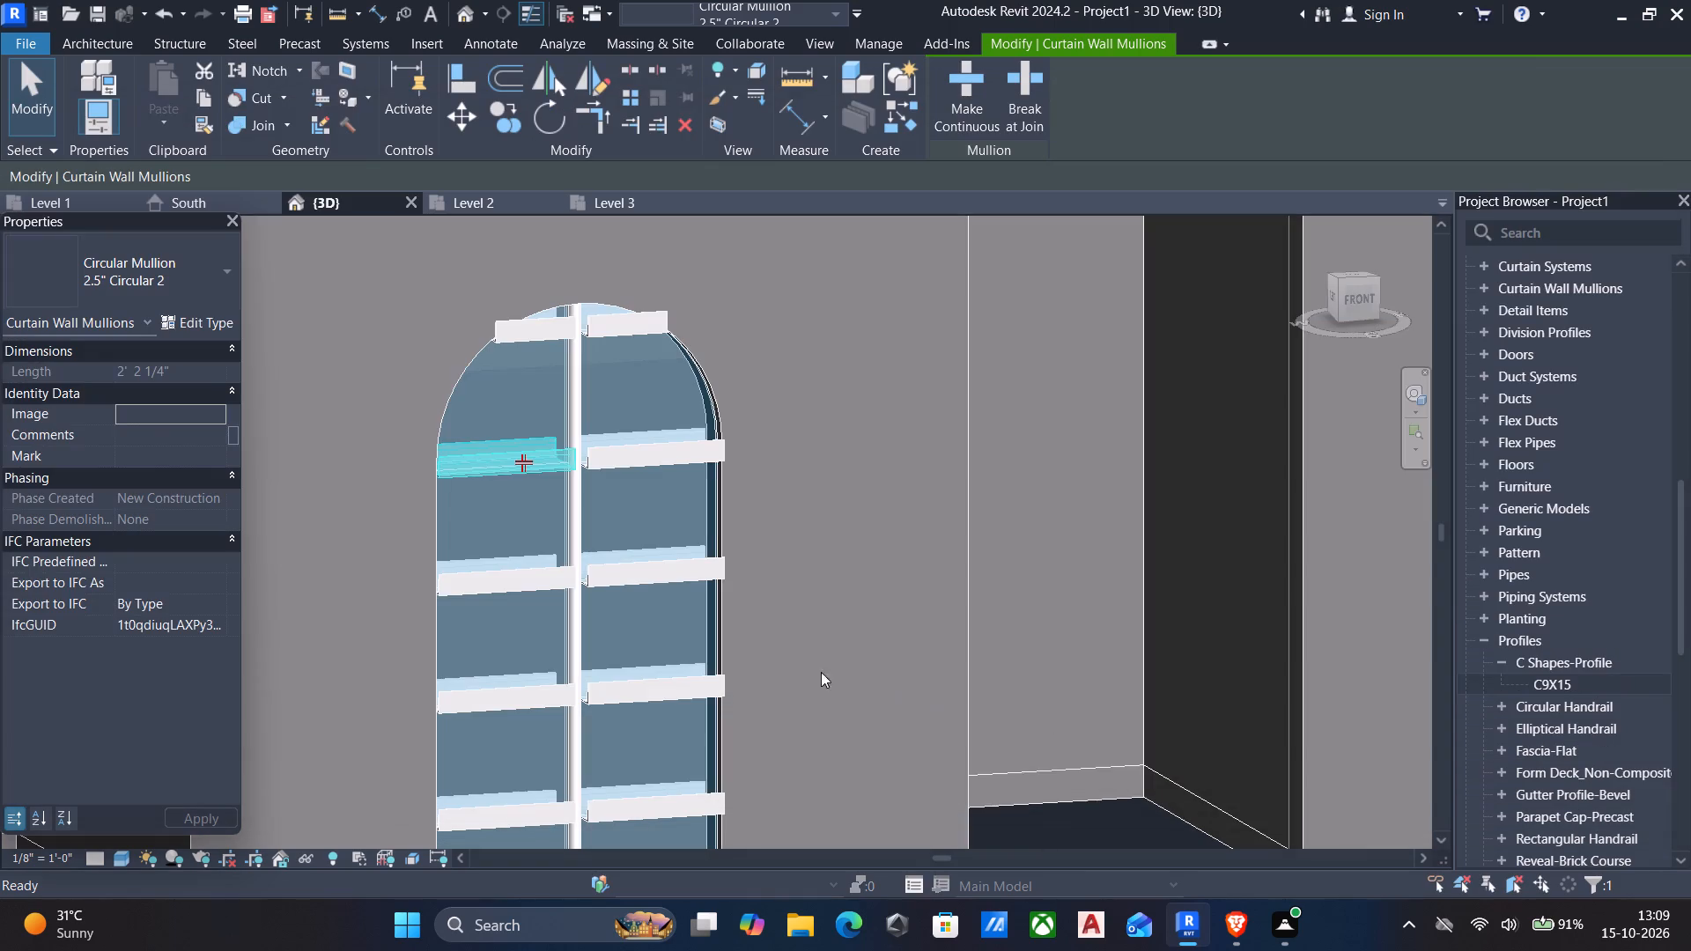
Change the profile of the arched curtain wall's 2.5" Circular 2 mullion type to System Mullion Profile: Circular and apply it.
{"action": "middle_click_drag", "start_coordinate": [598, 555], "coordinate": [740, 523]}
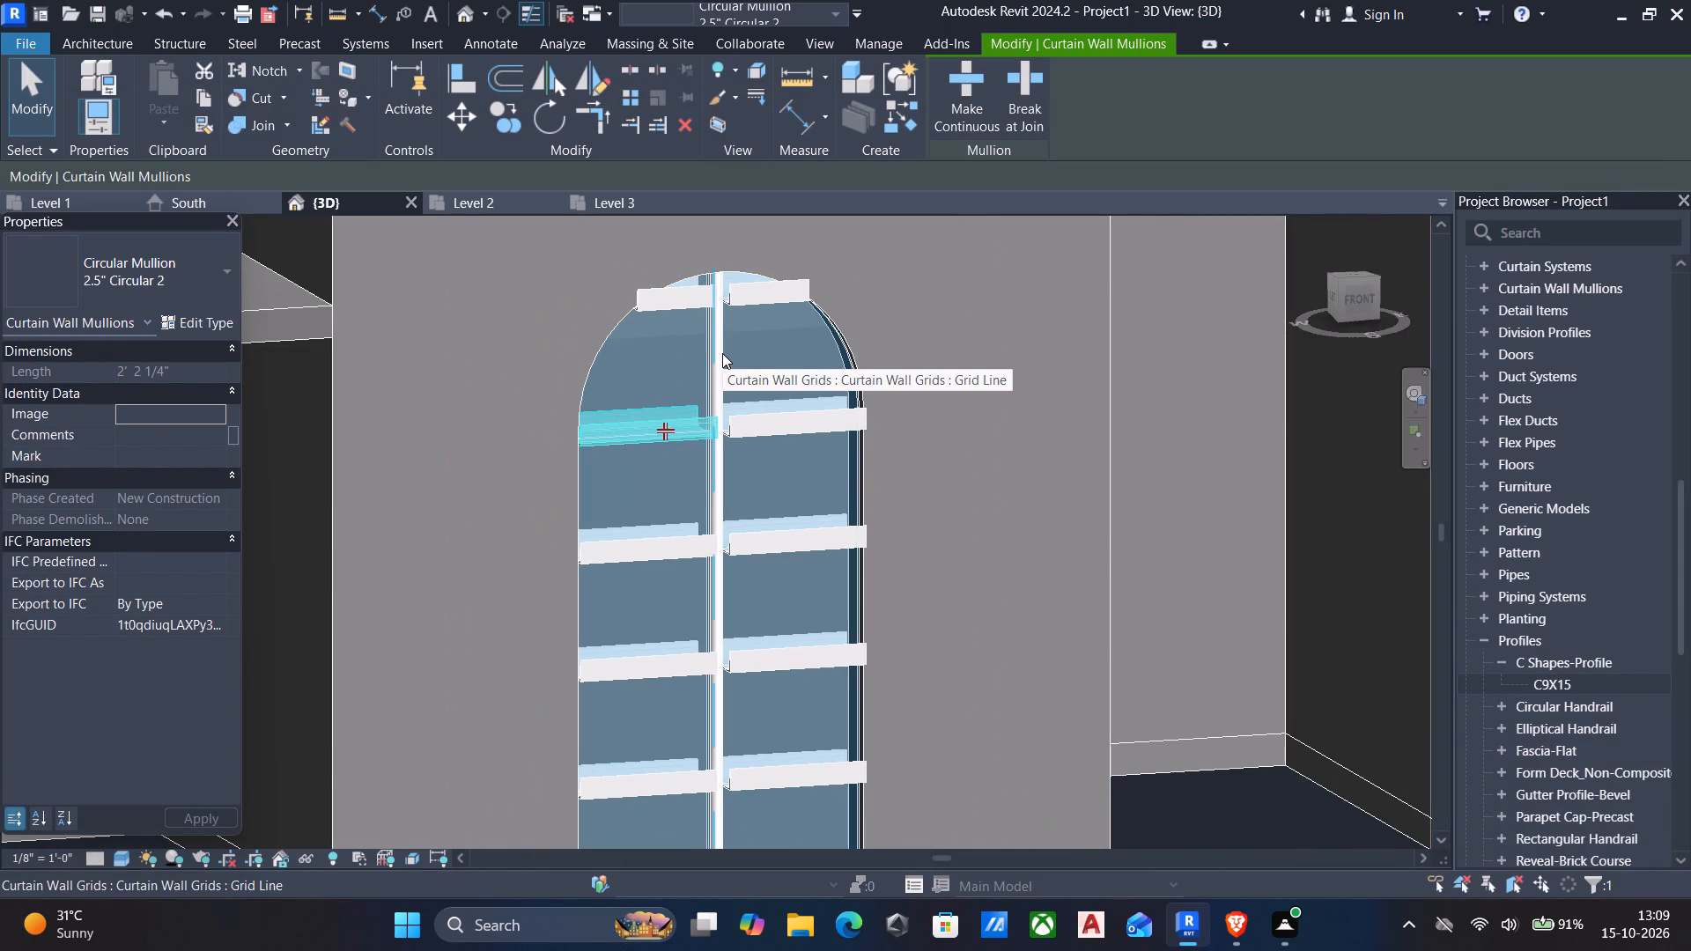
{"action": "left_click", "coordinate": [198, 323]}
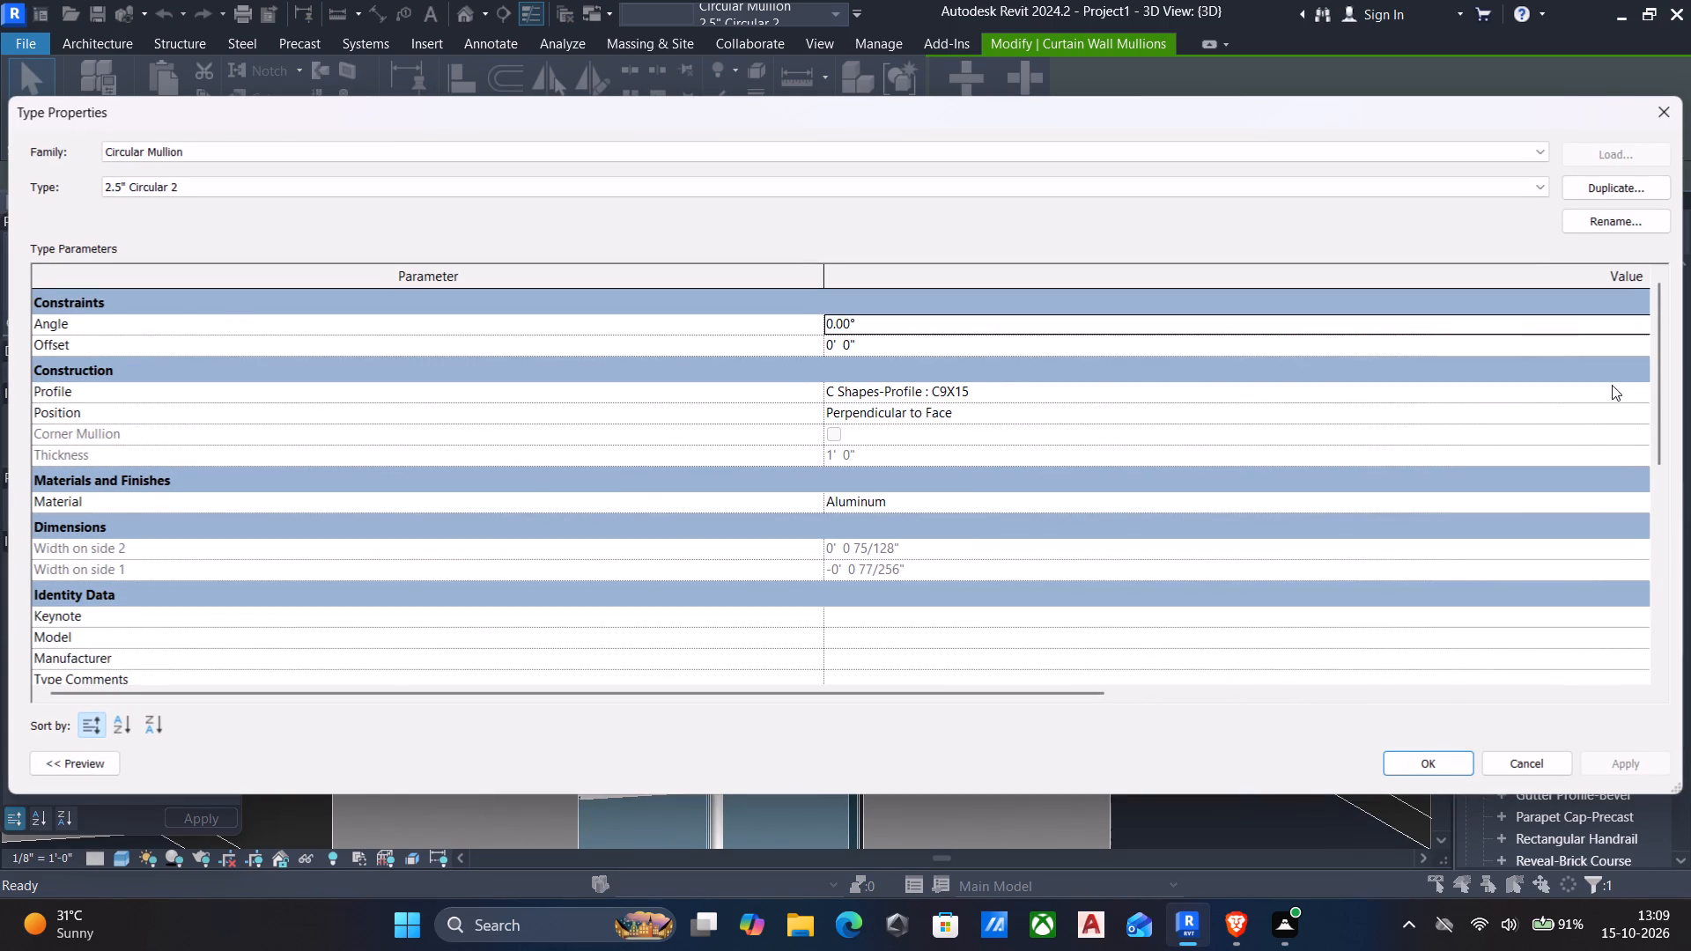
{"action": "left_click", "coordinate": [1636, 390]}
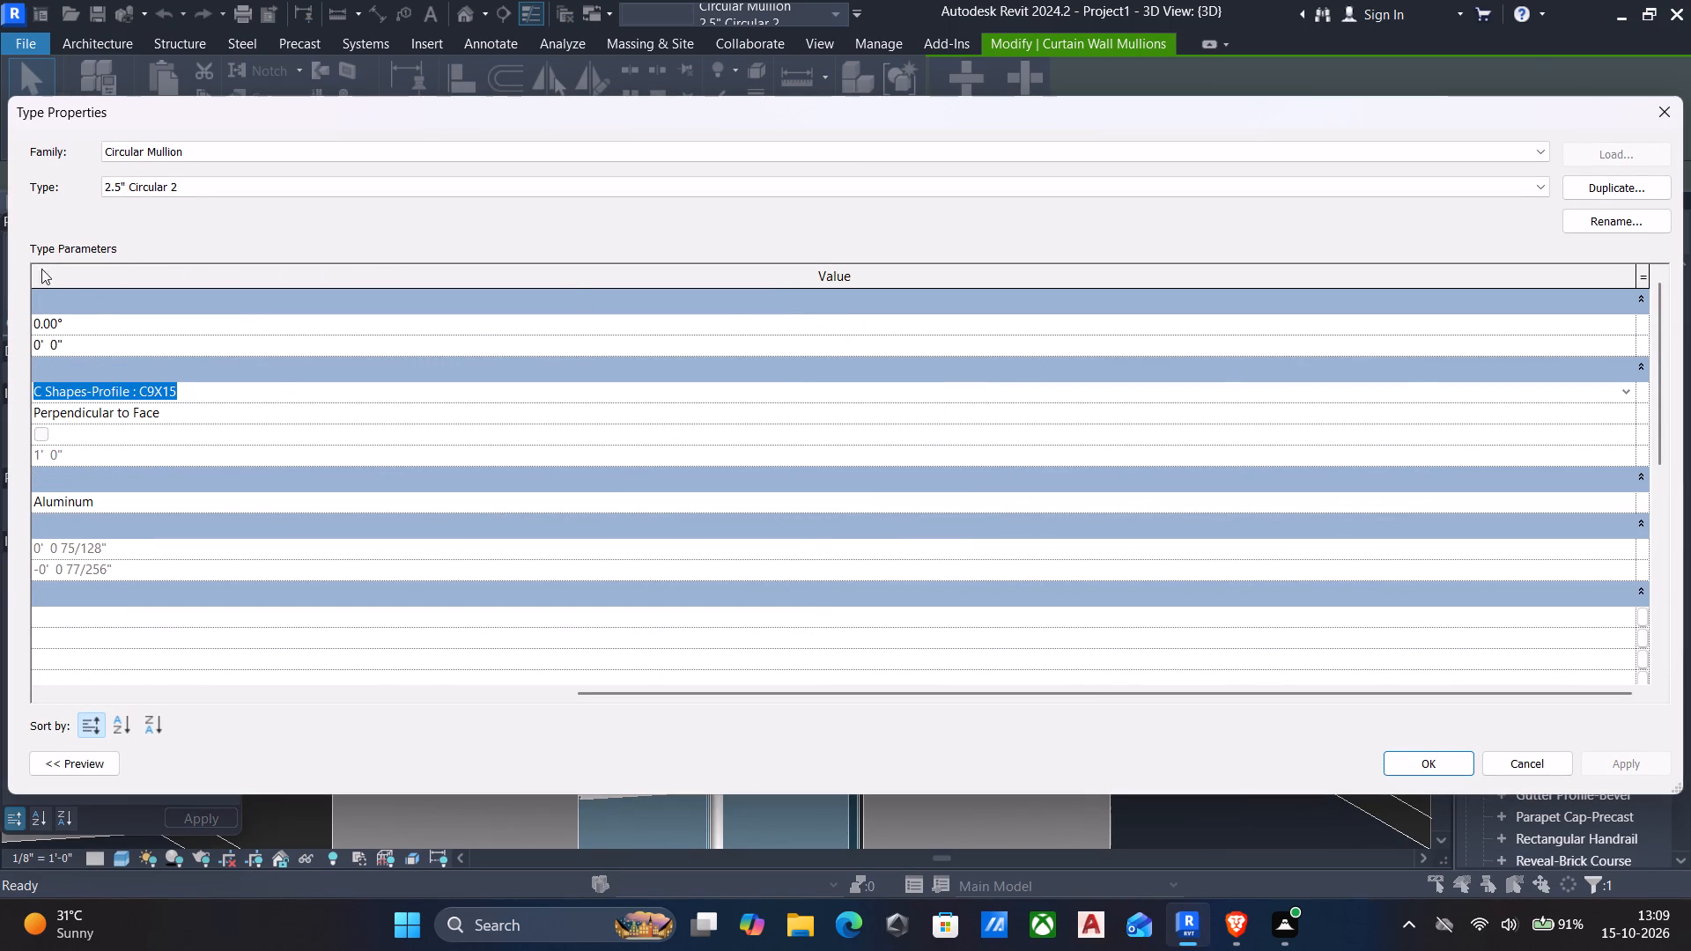
{"action": "left_click", "coordinate": [1625, 391]}
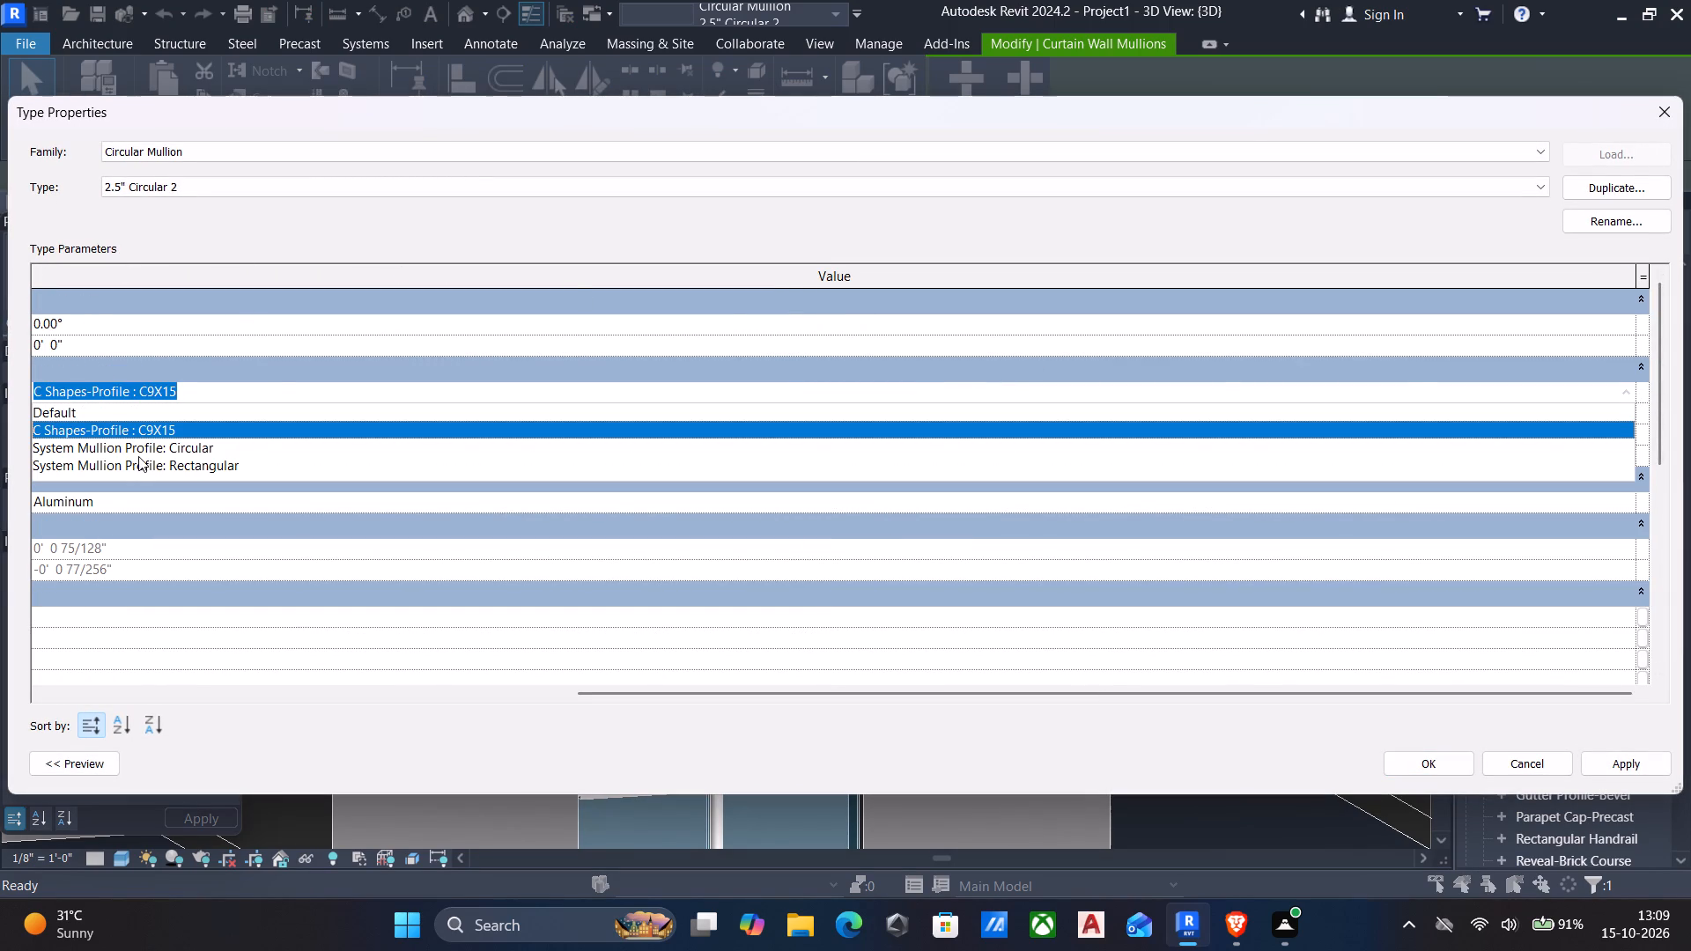
{"action": "left_click", "coordinate": [135, 450]}
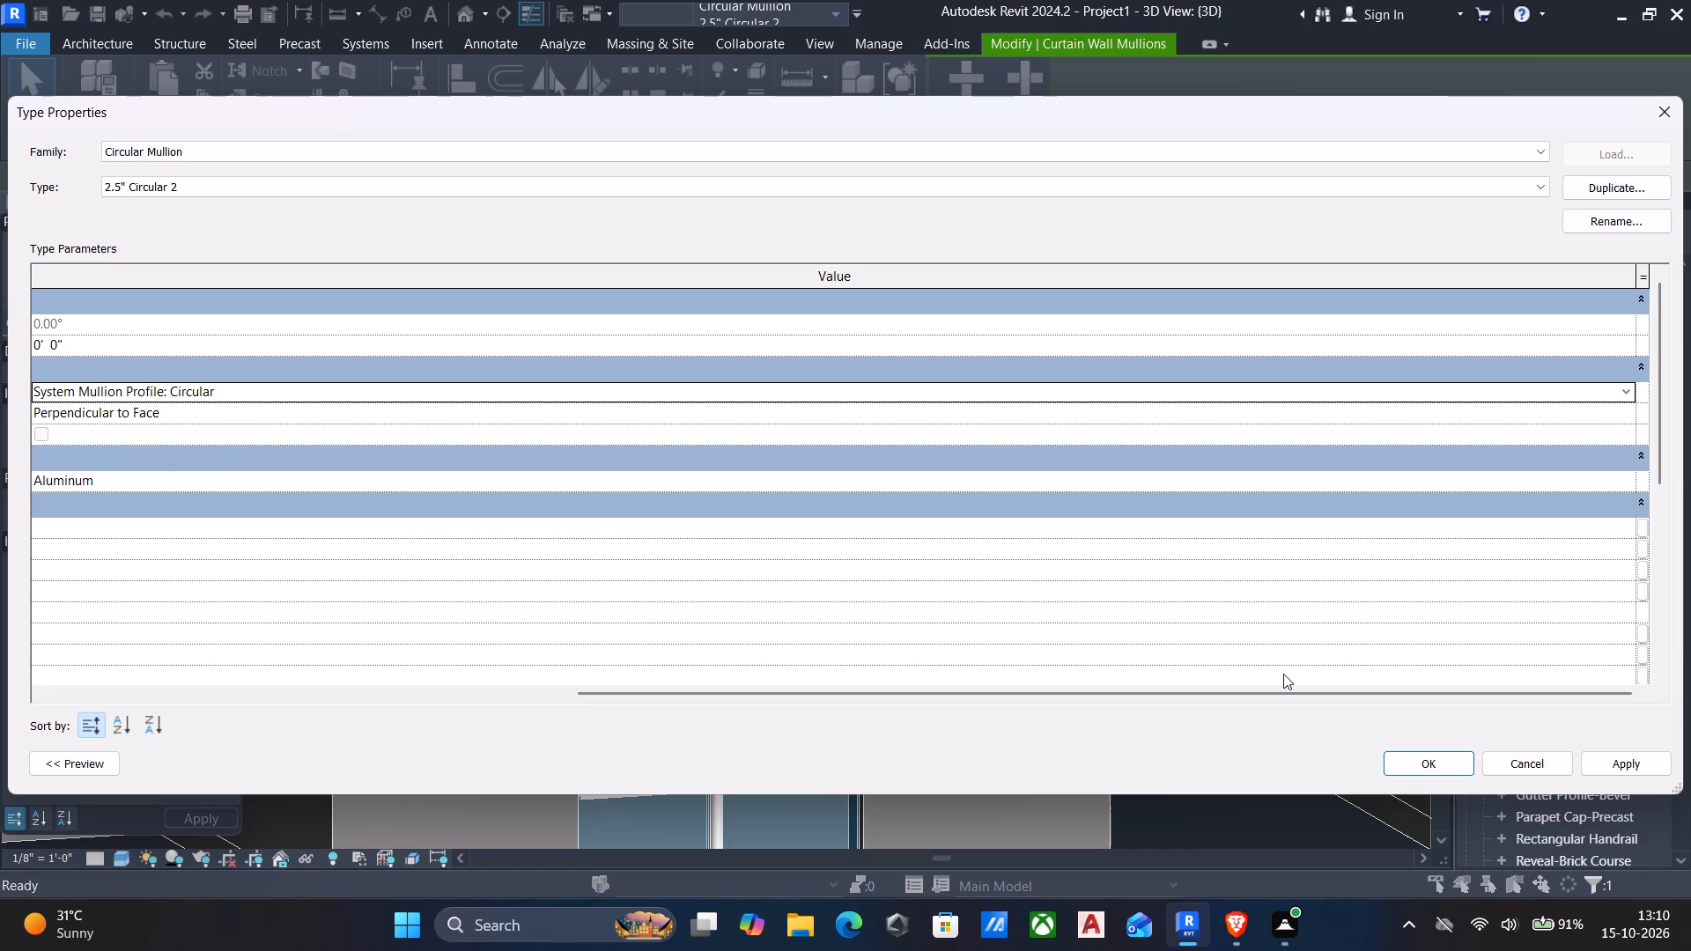
{"action": "left_click", "coordinate": [1643, 746]}
{"action": "left_click", "coordinate": [1628, 756]}
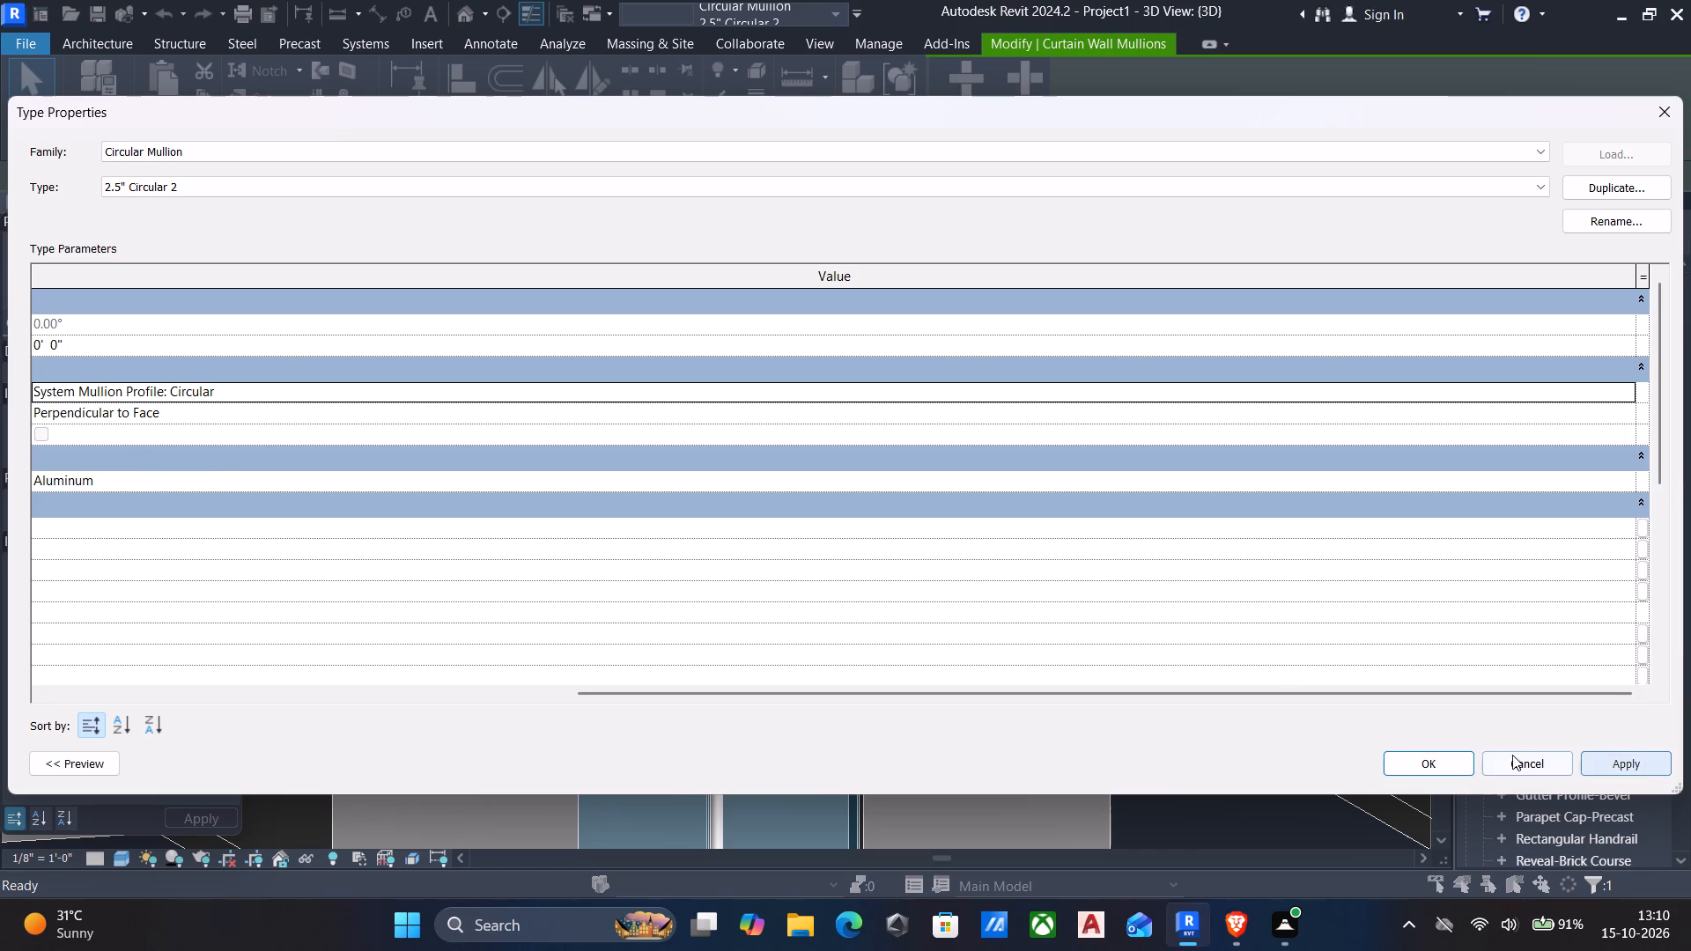
{"action": "left_click", "coordinate": [1396, 751]}
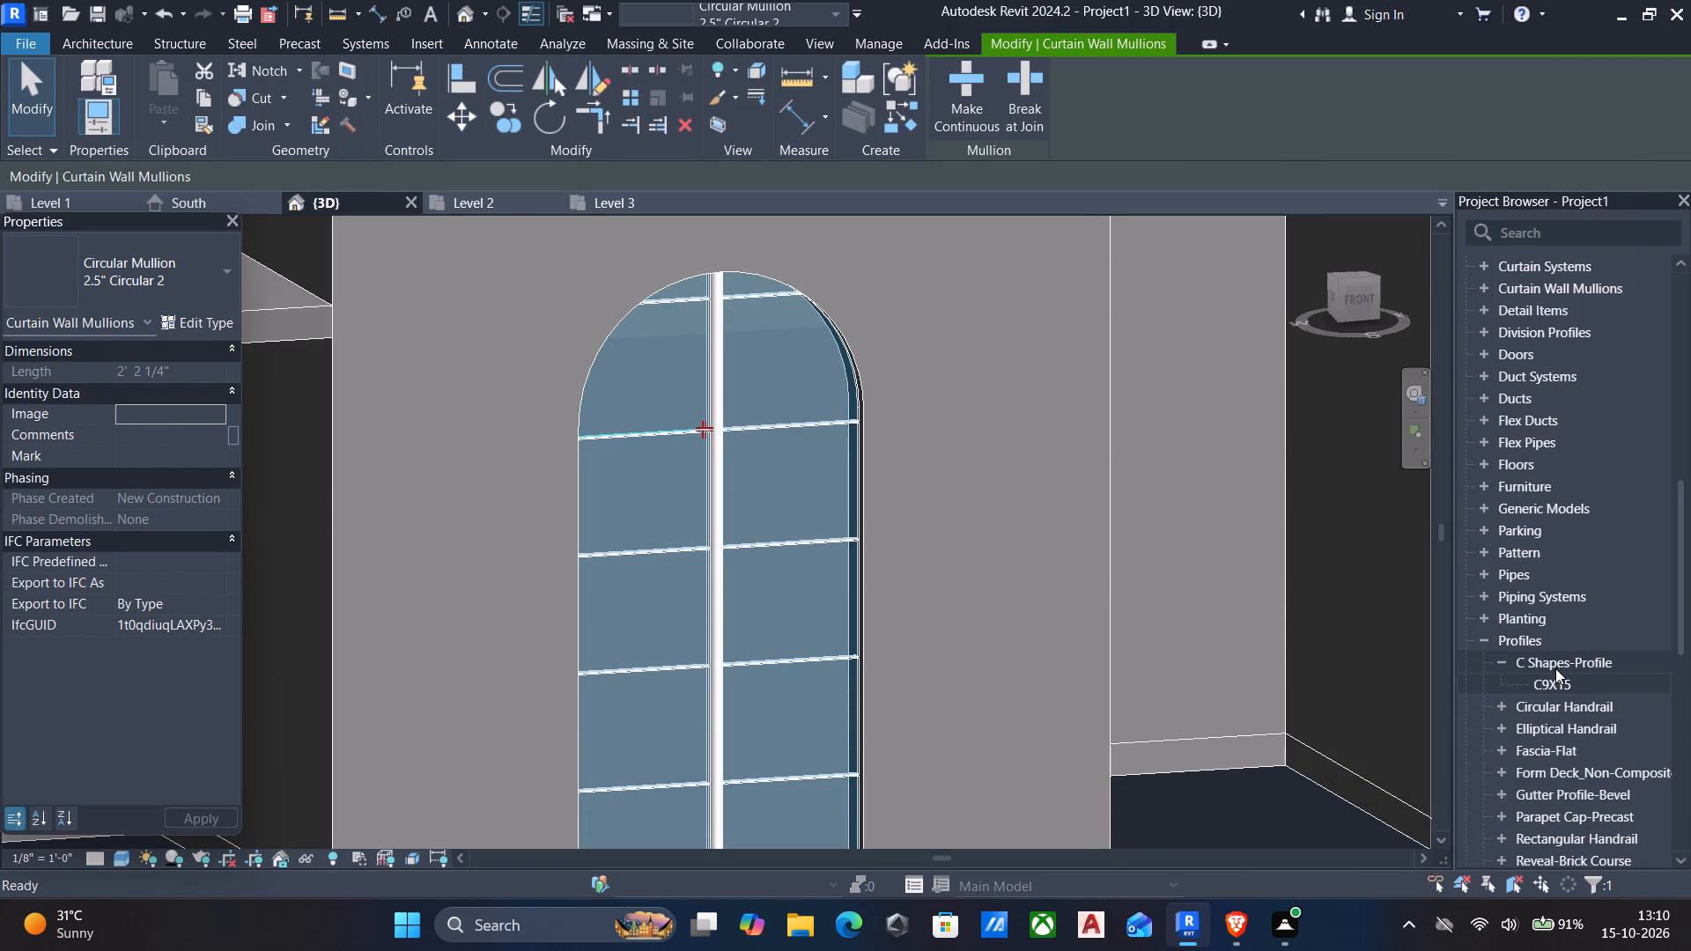
{"action": "key", "text": "Escape"}
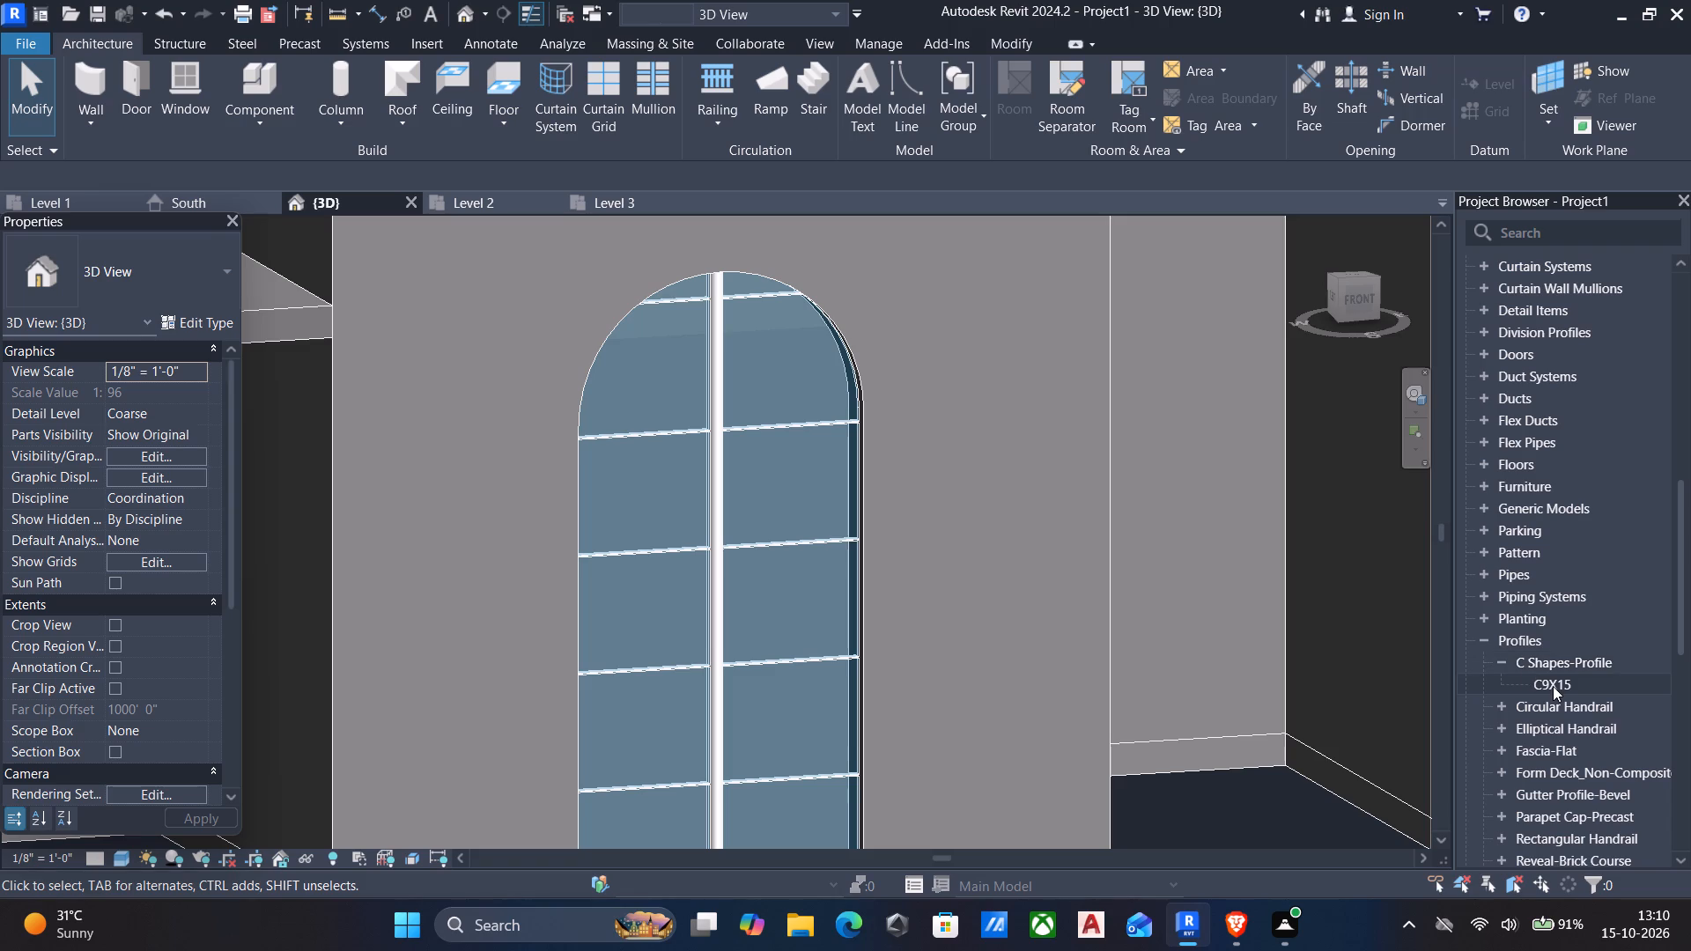
Look through the C Shapes-Profile, Circular Handrail and Elliptical Handrail families under the project's Profiles category.
{"action": "left_click", "coordinate": [1510, 660]}
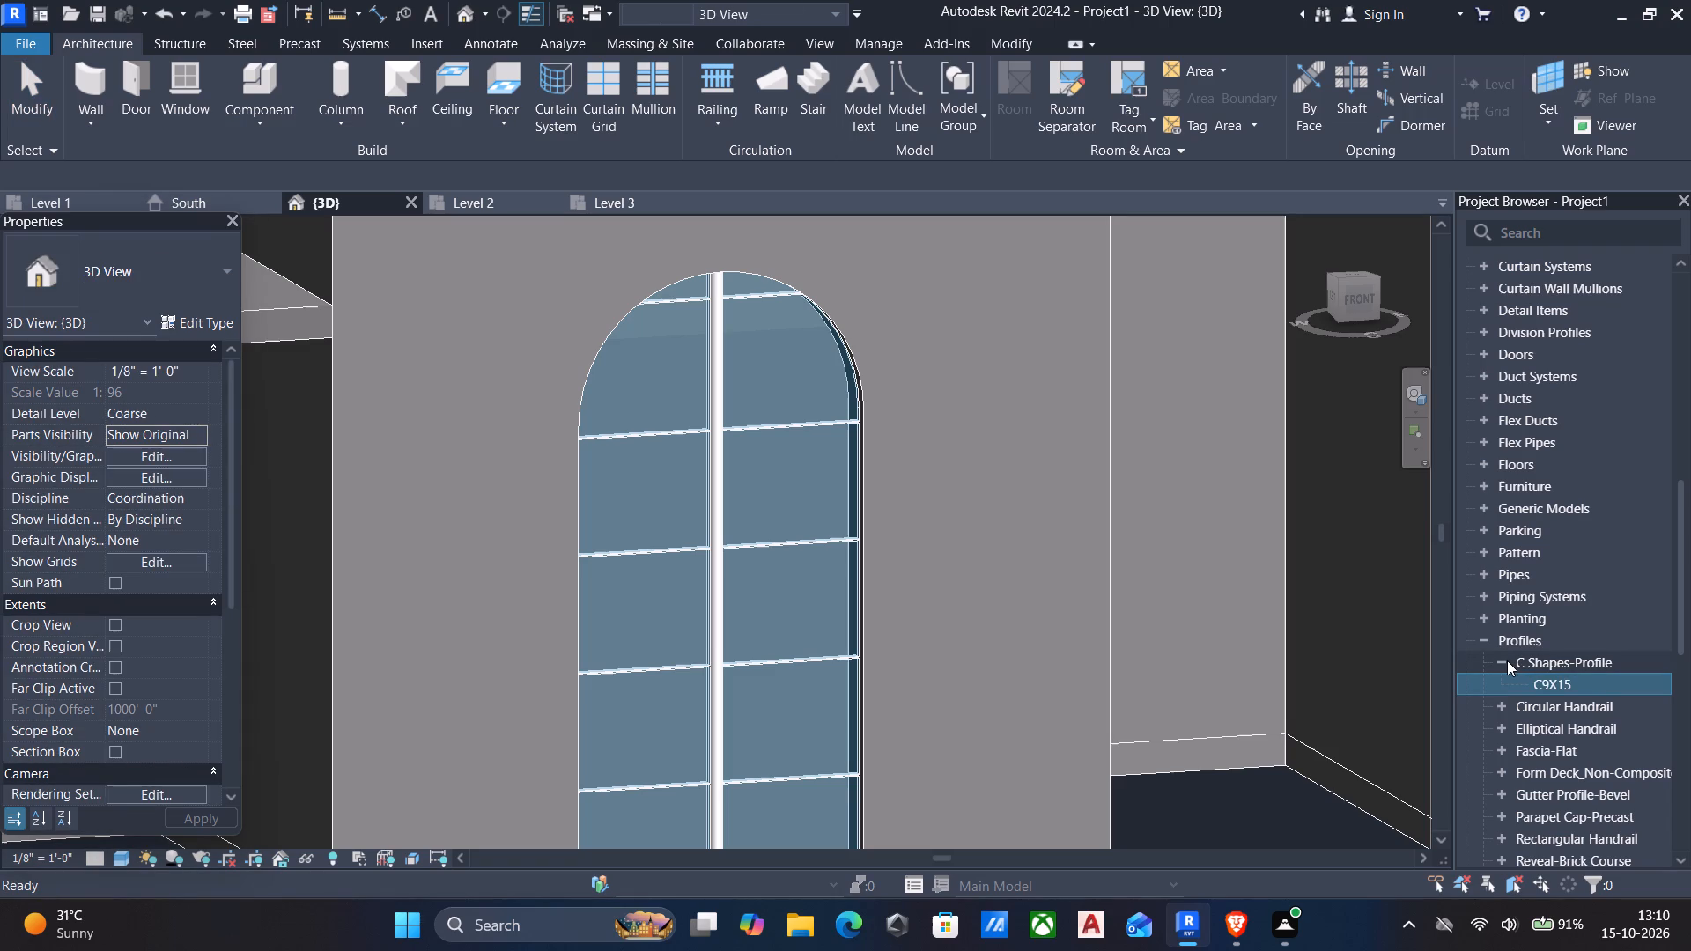
{"action": "left_click", "coordinate": [1507, 660]}
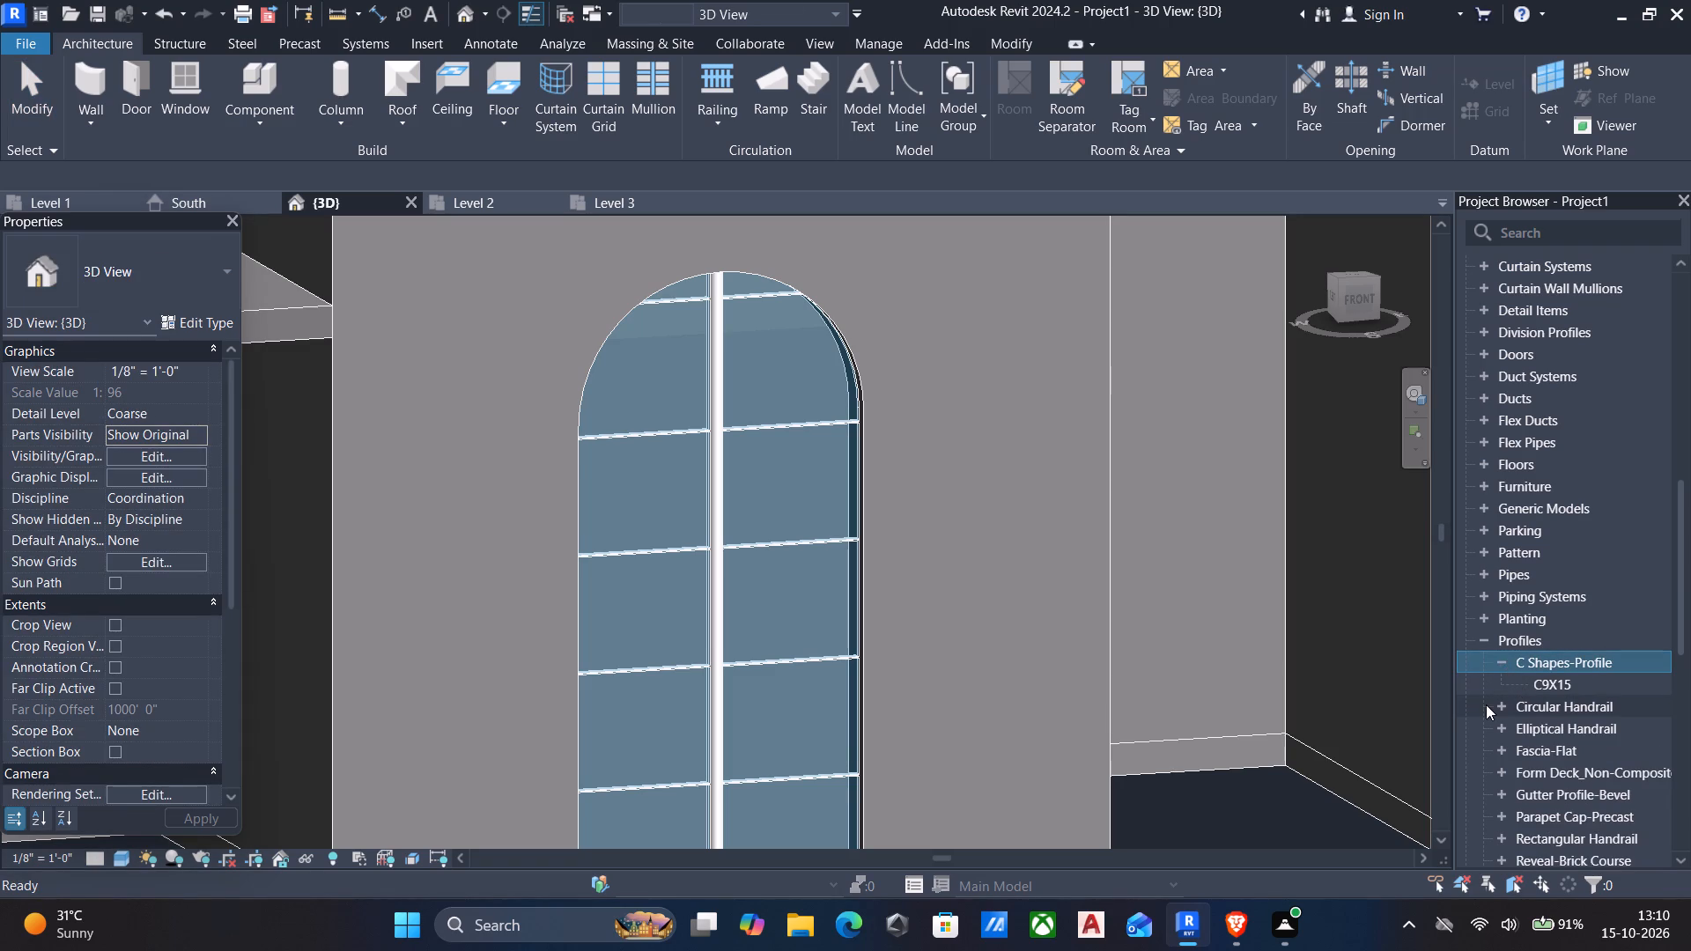
{"action": "left_click", "coordinate": [1505, 707]}
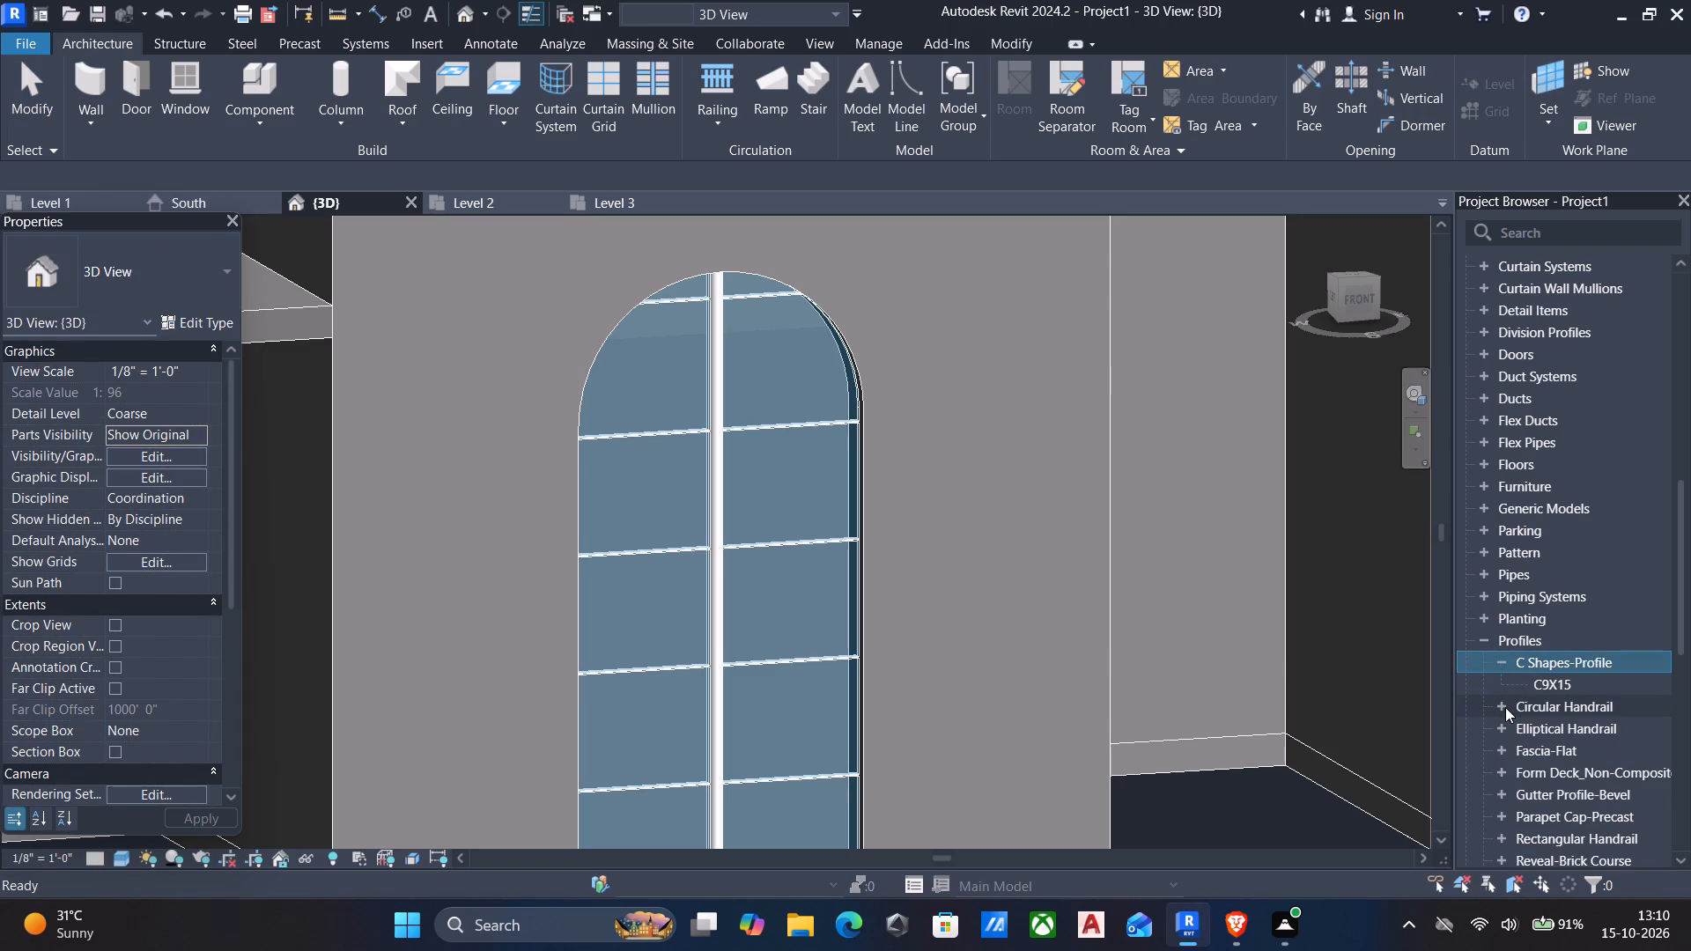
{"action": "left_click", "coordinate": [1505, 707]}
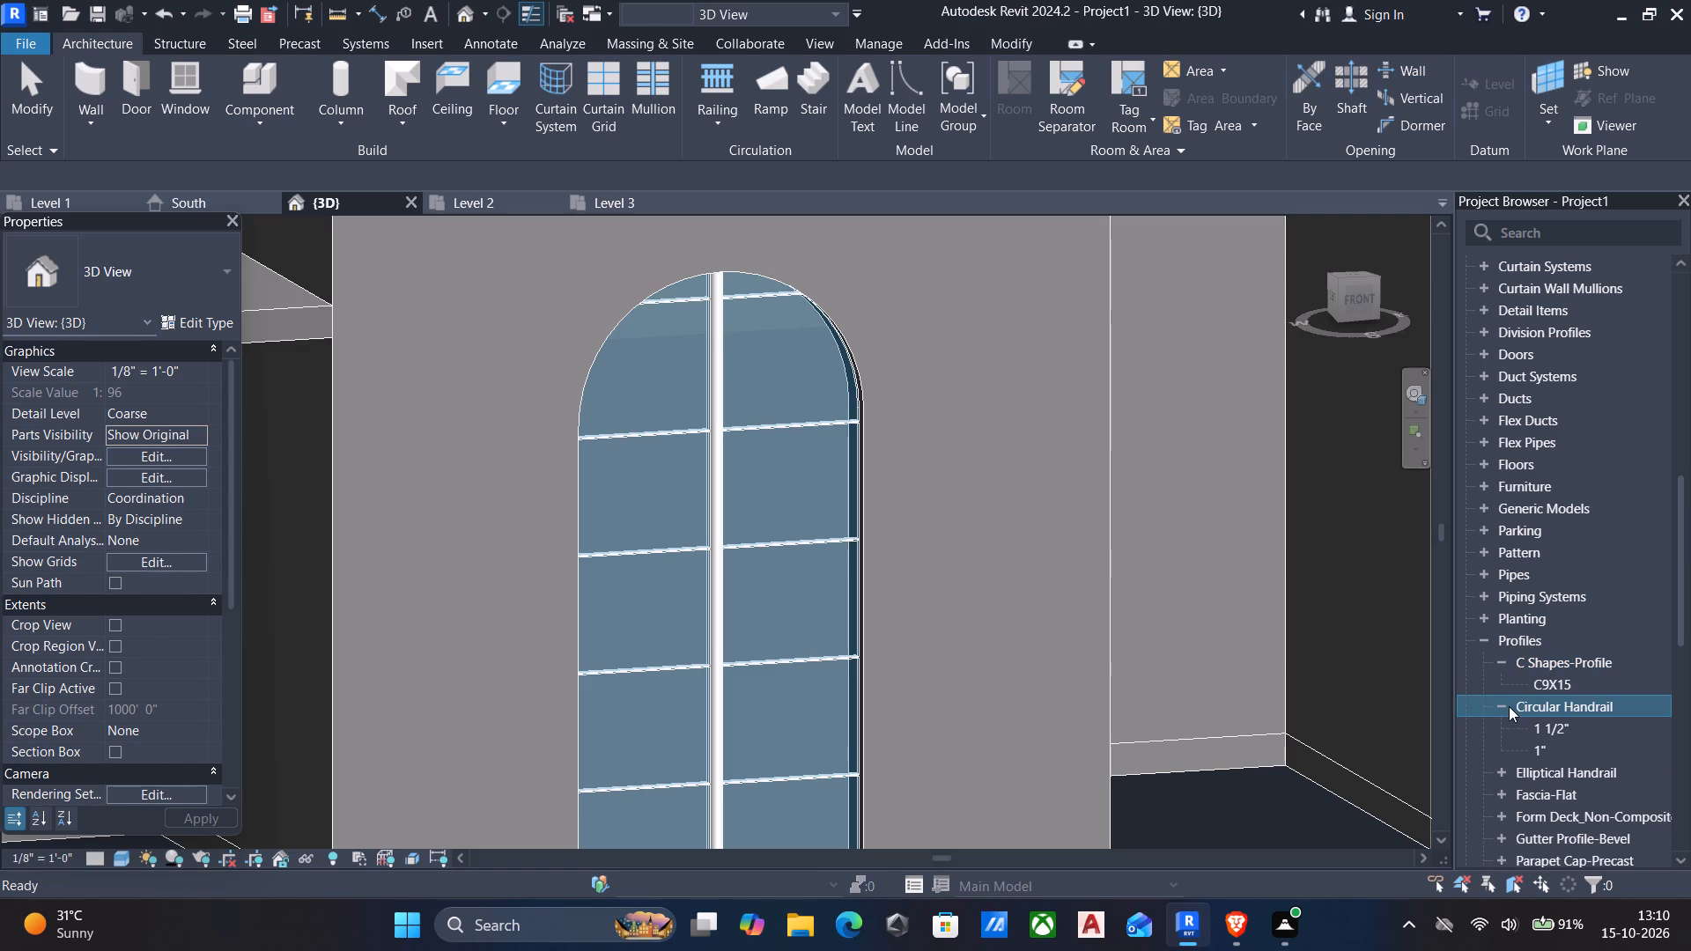
{"action": "left_click", "coordinate": [1502, 728]}
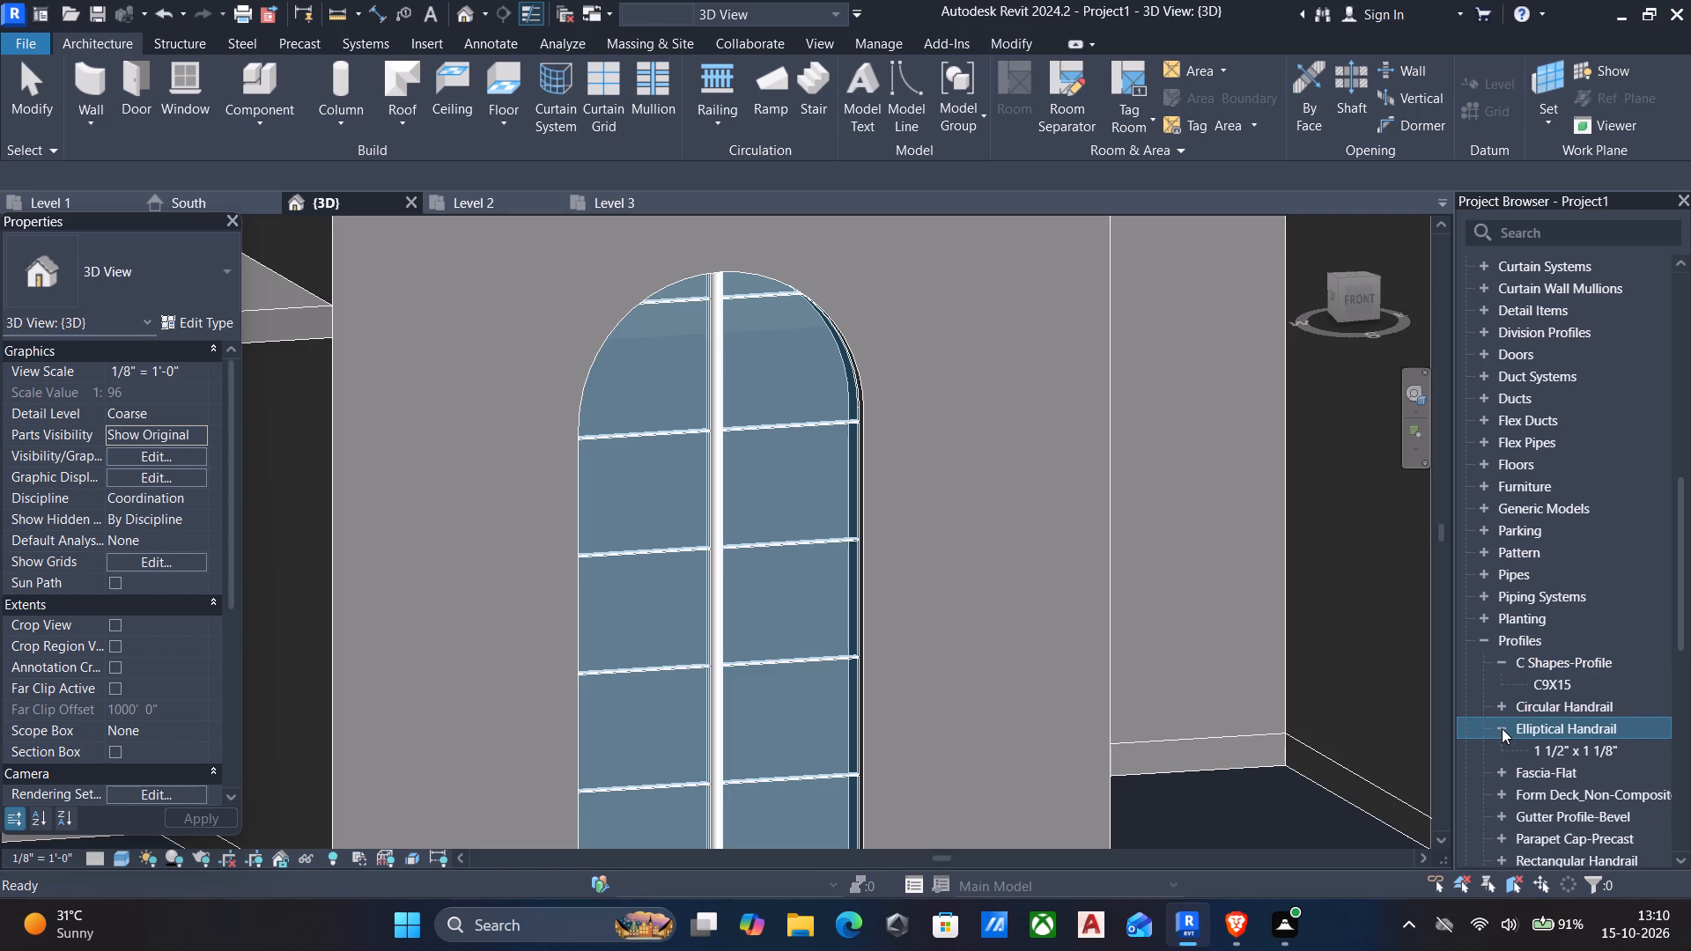
{"action": "left_click", "coordinate": [1502, 728]}
{"action": "left_click", "coordinate": [1551, 686]}
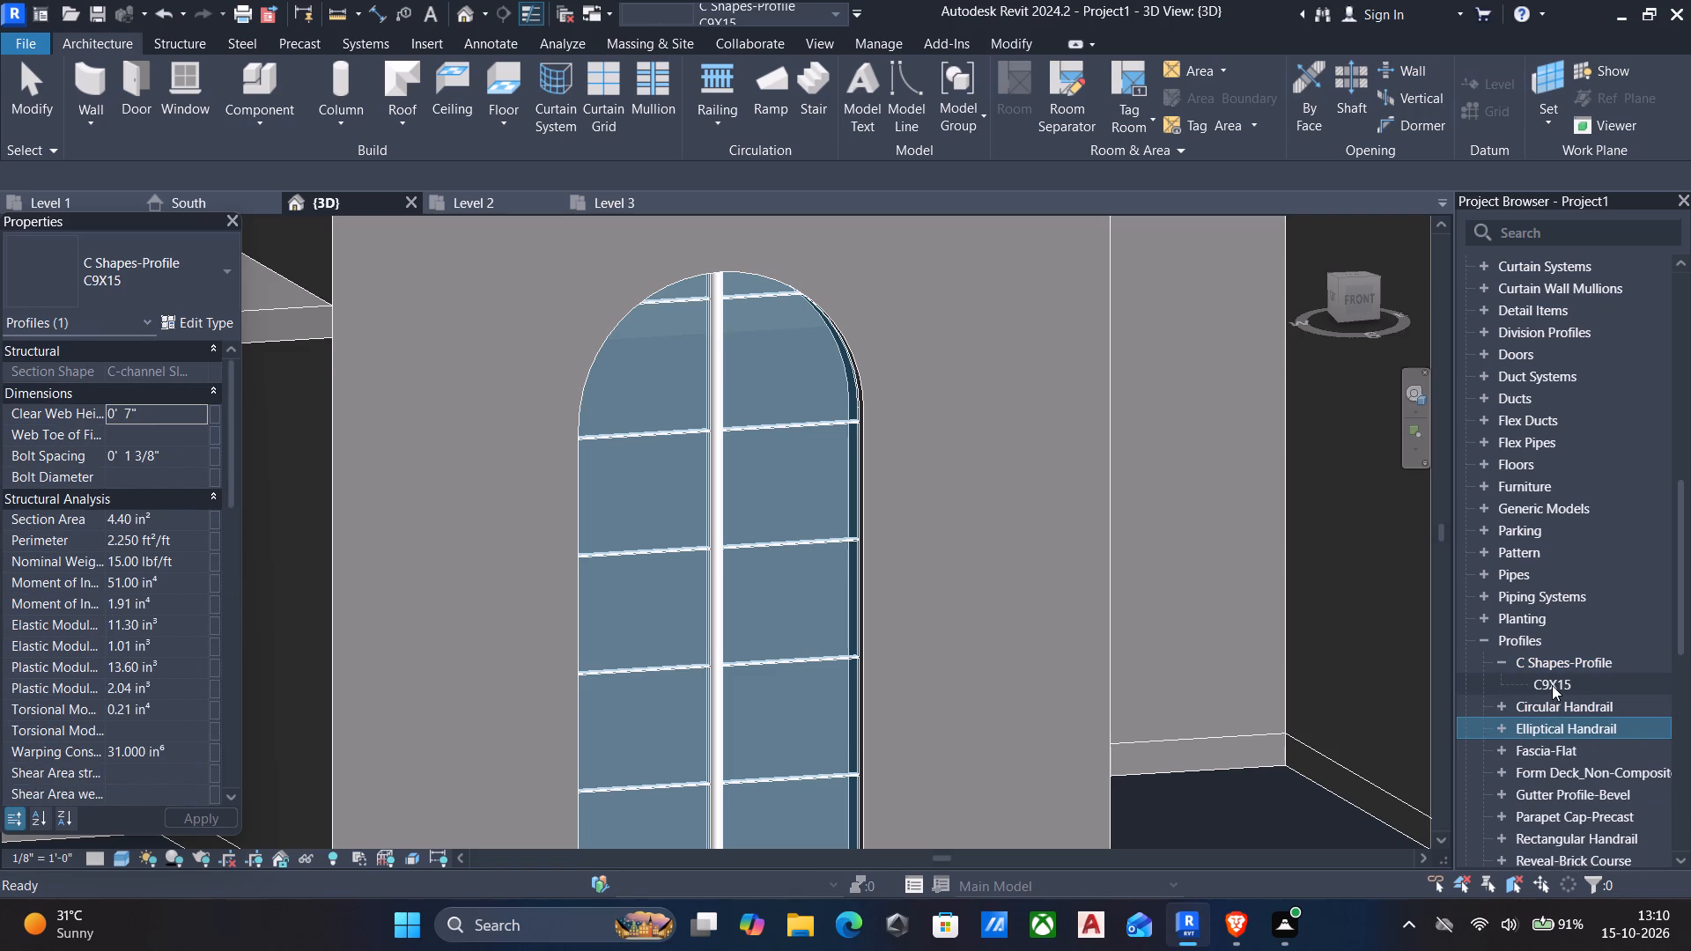
{"action": "left_click", "coordinate": [1577, 655]}
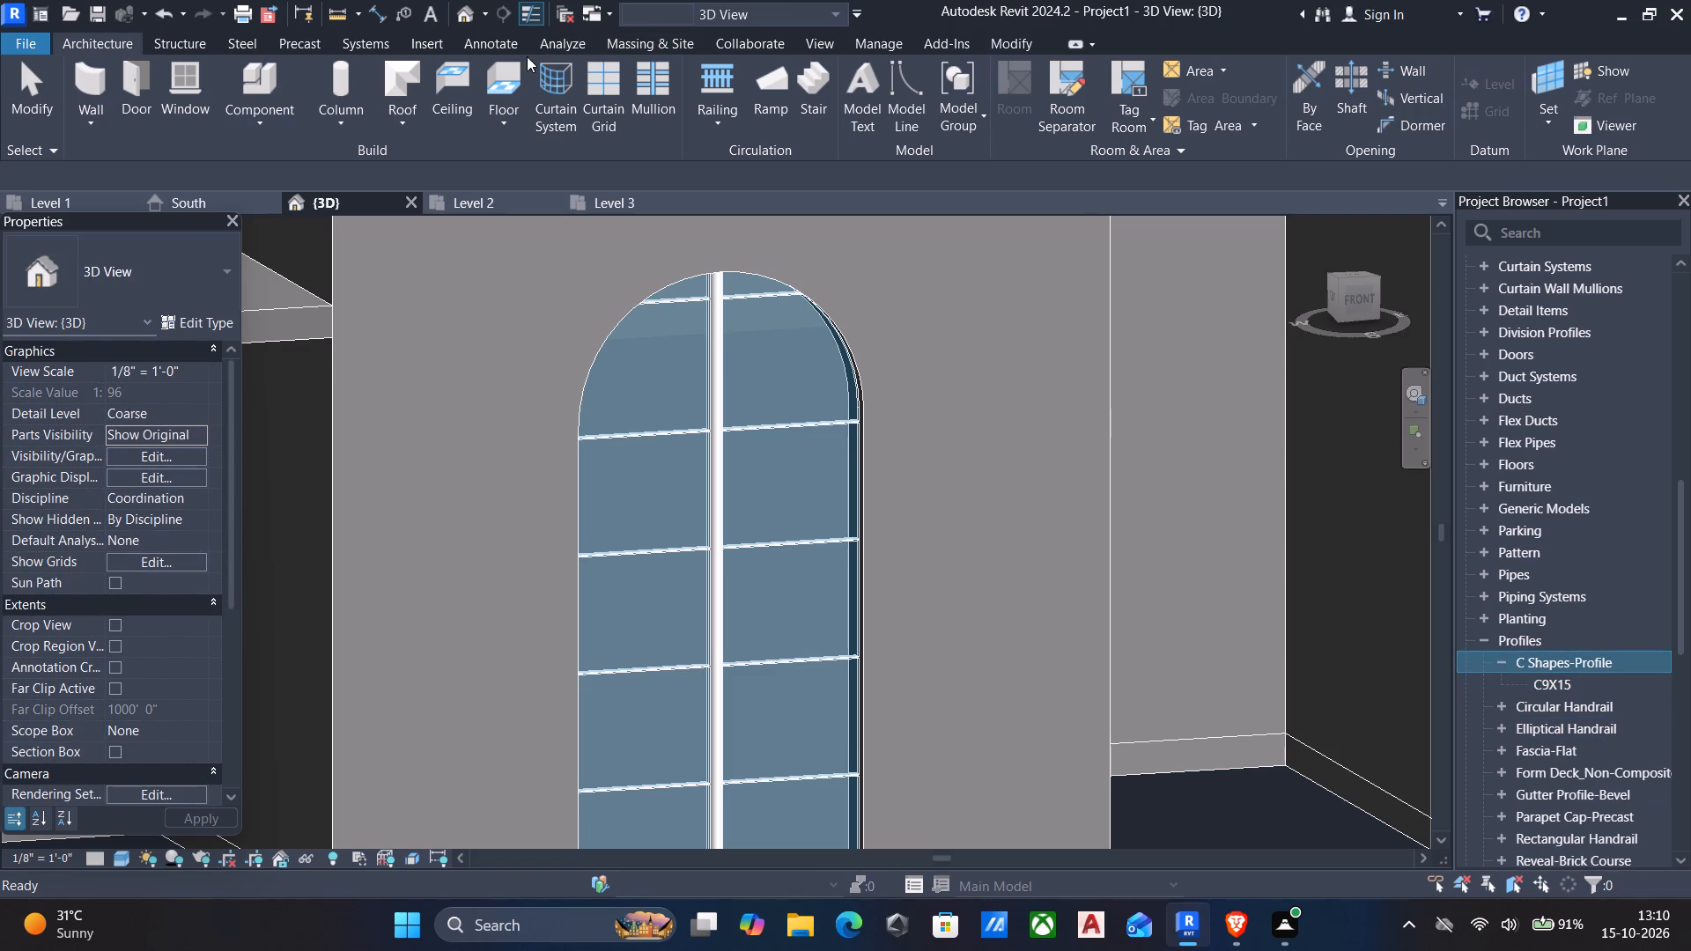
Start loading a family and preview the rectangular mullion profiles in the US library's Profiles > Curtain Wall folder.
{"action": "left_click", "coordinate": [436, 41]}
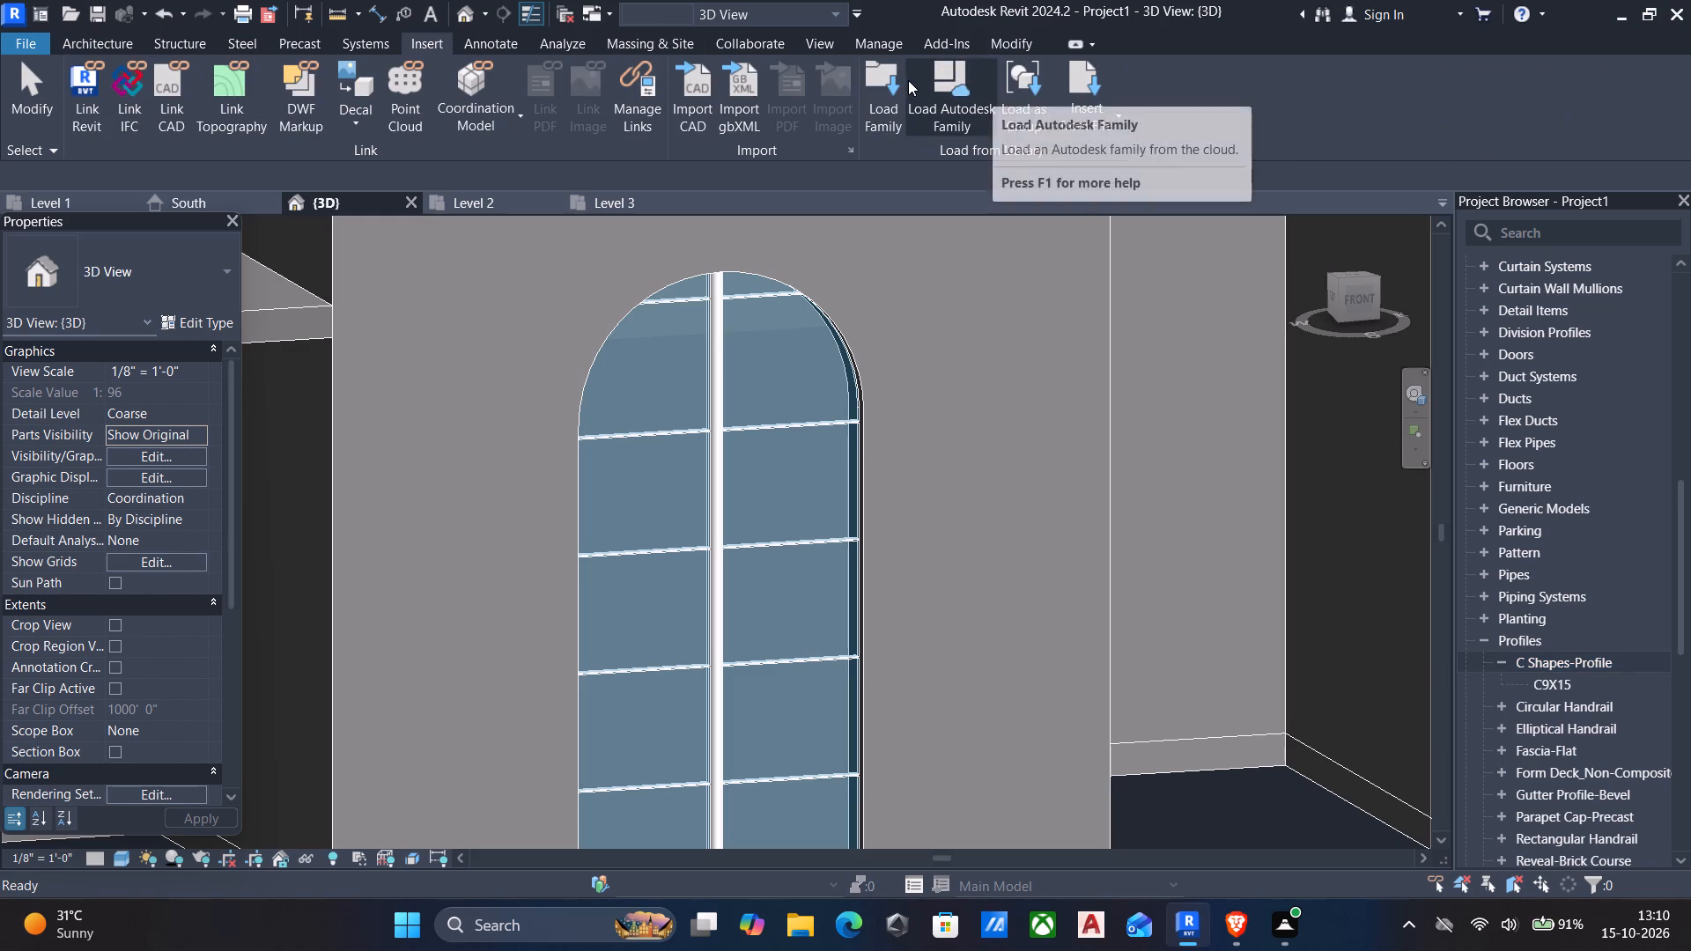
{"action": "left_click", "coordinate": [886, 85]}
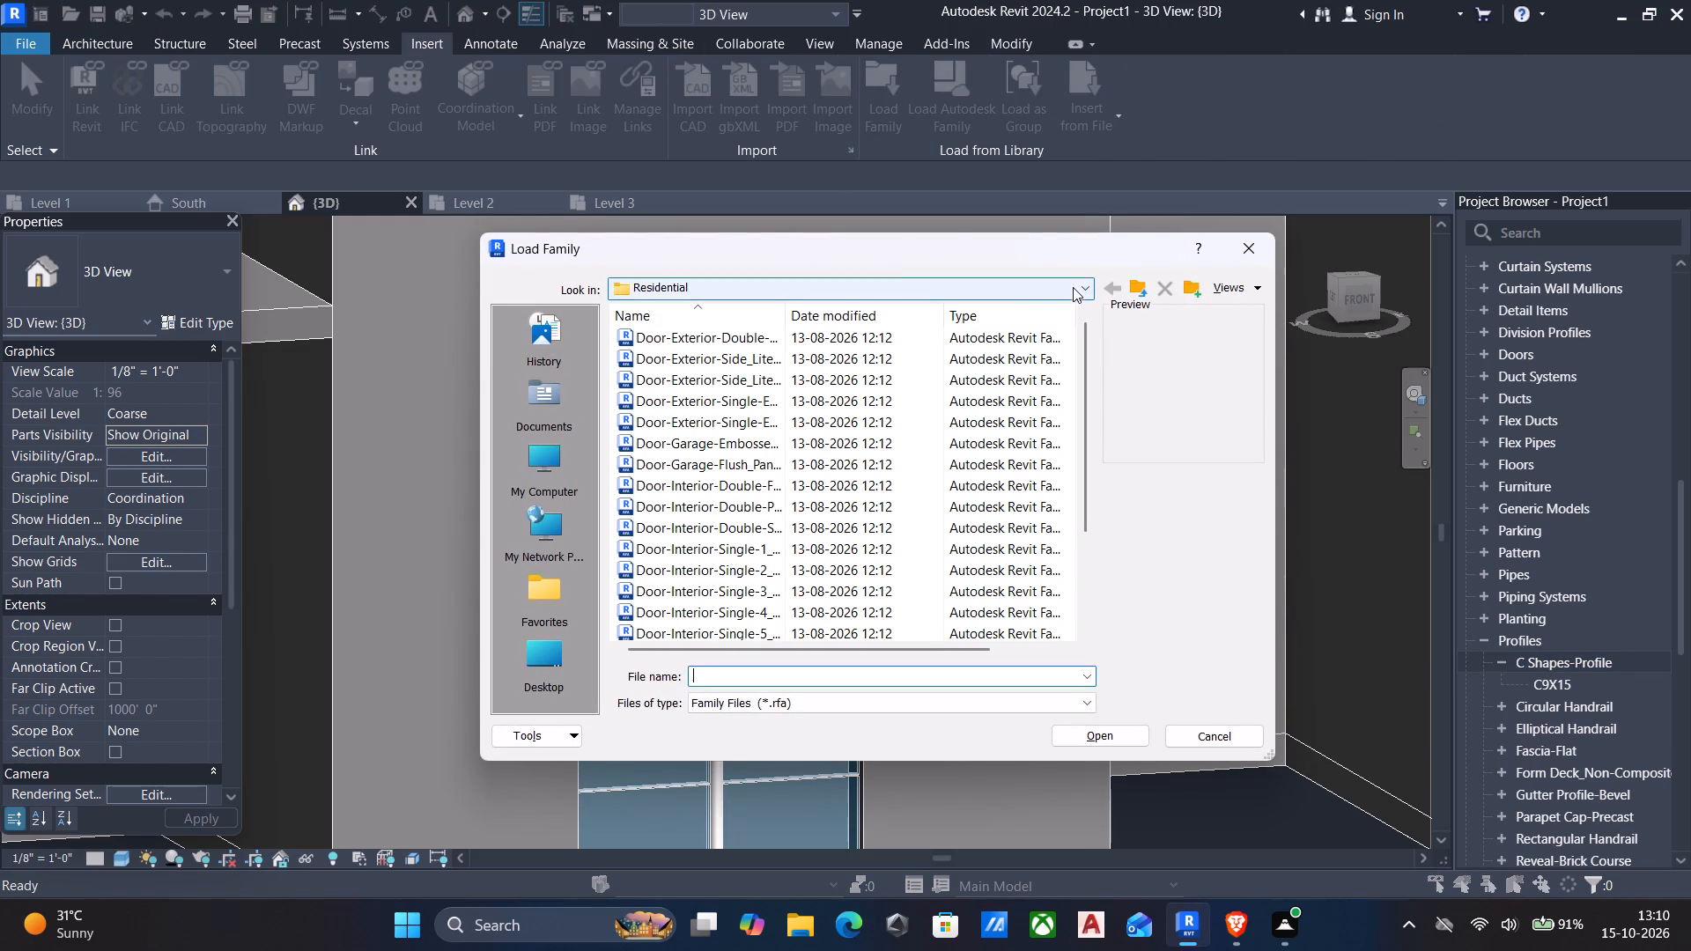
{"action": "left_click", "coordinate": [1133, 278]}
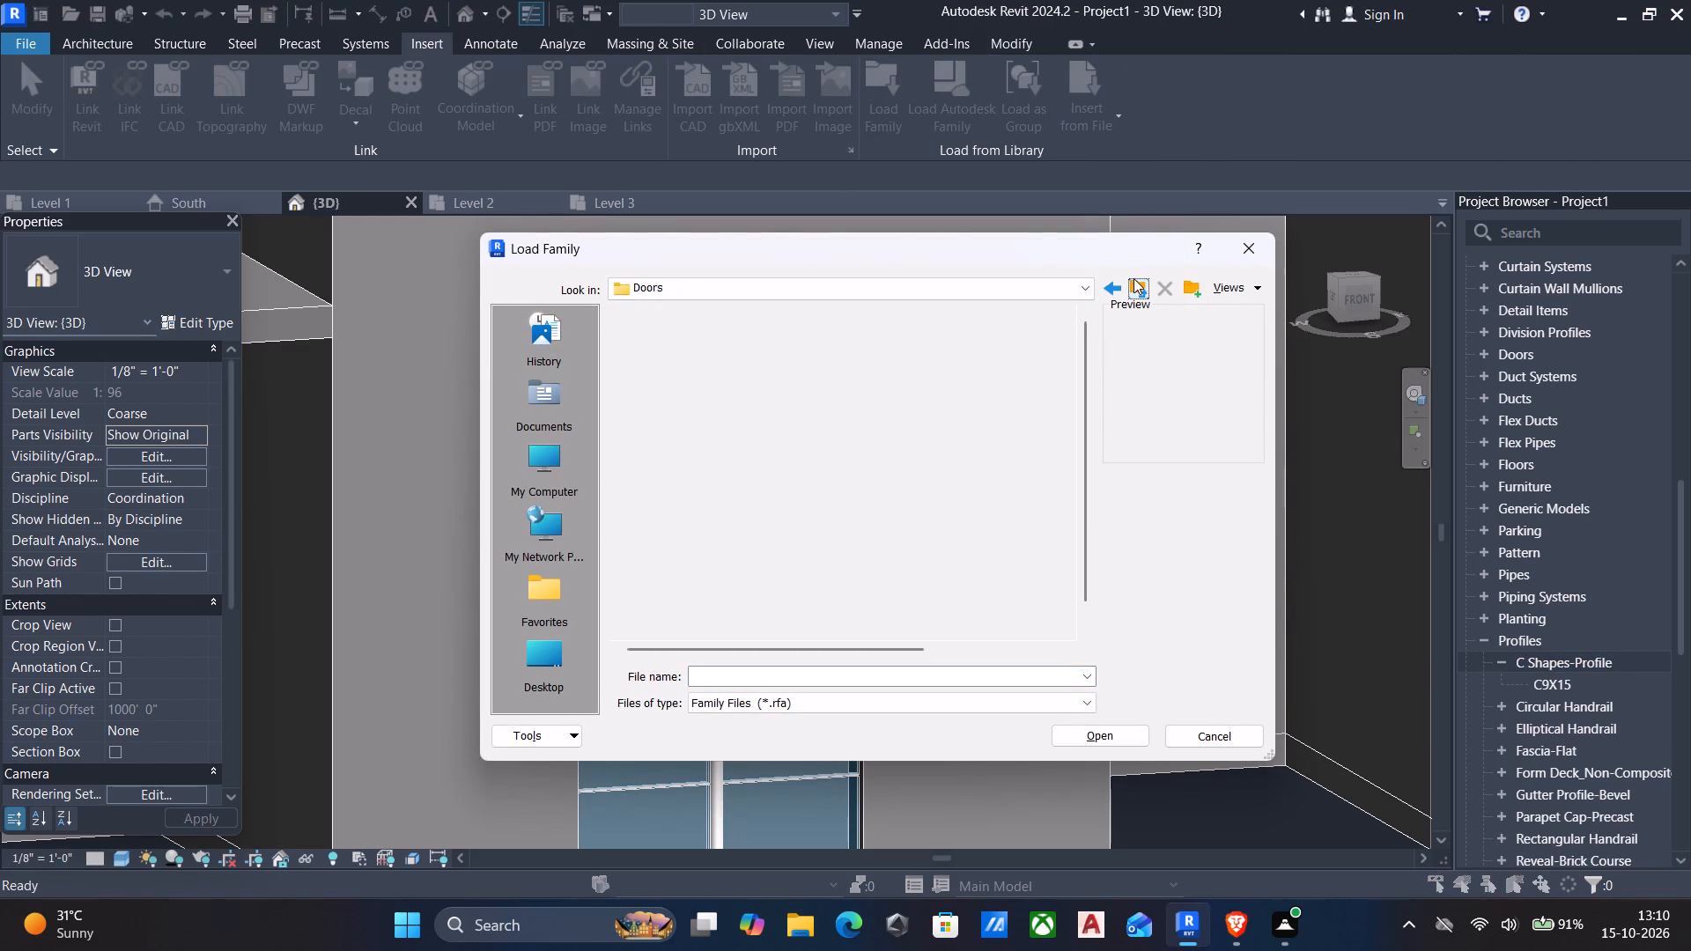
{"action": "left_click", "coordinate": [1133, 278]}
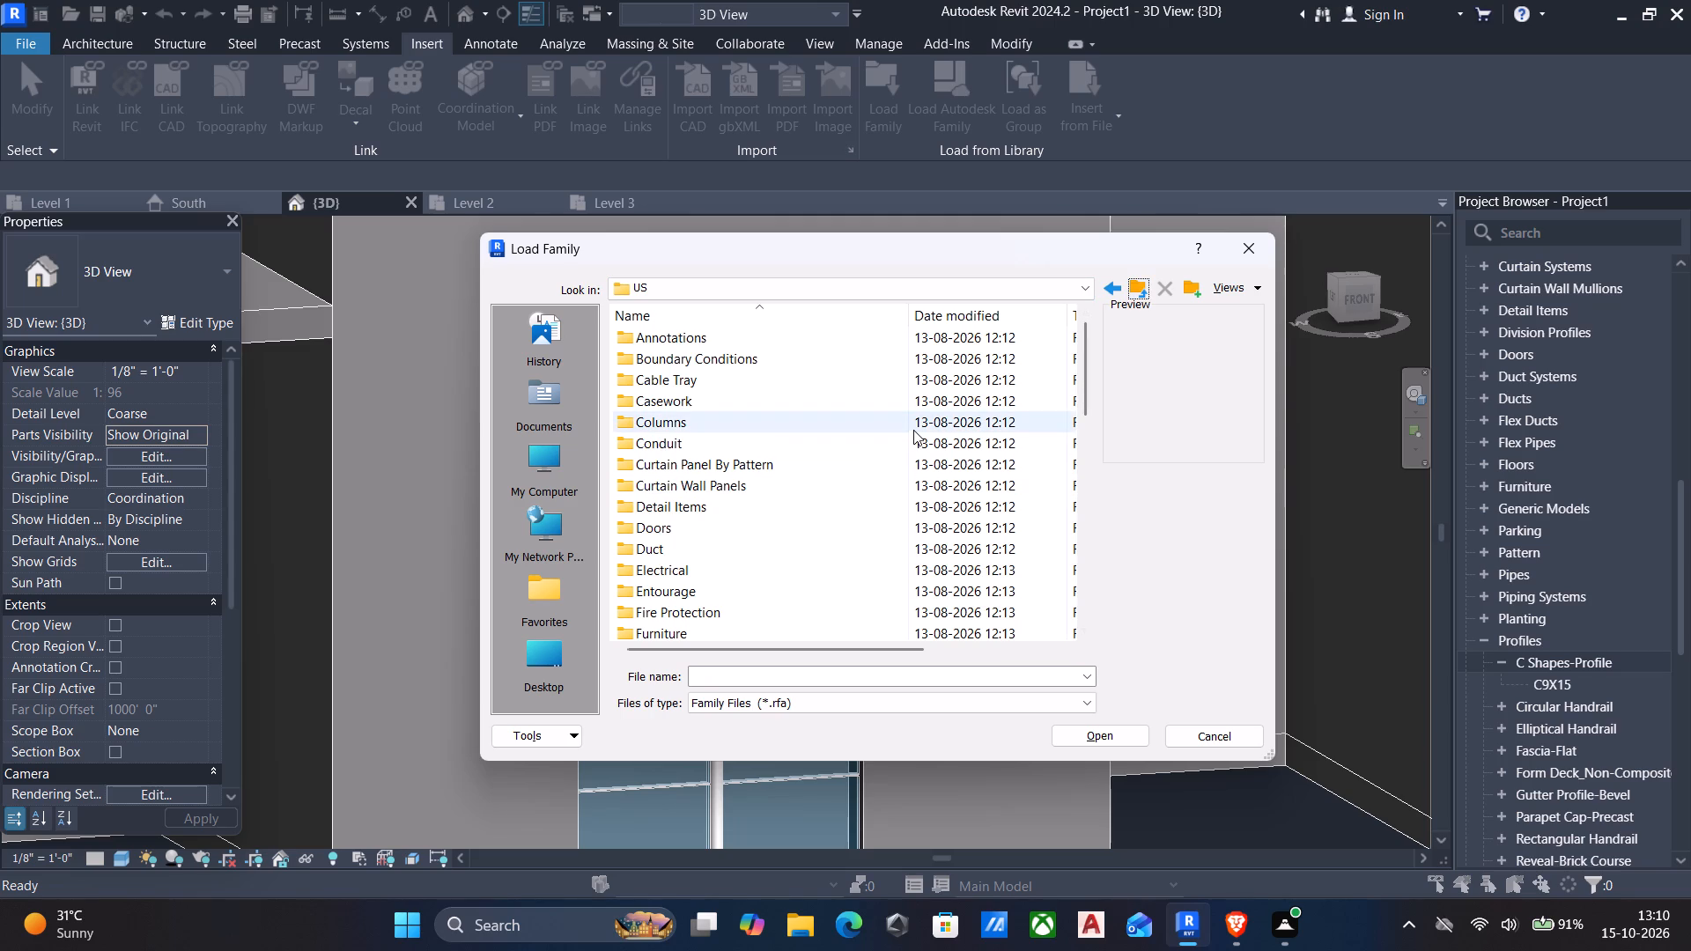
{"action": "scroll", "coordinate": [821, 526], "scroll_direction": "down", "scroll_amount": 2}
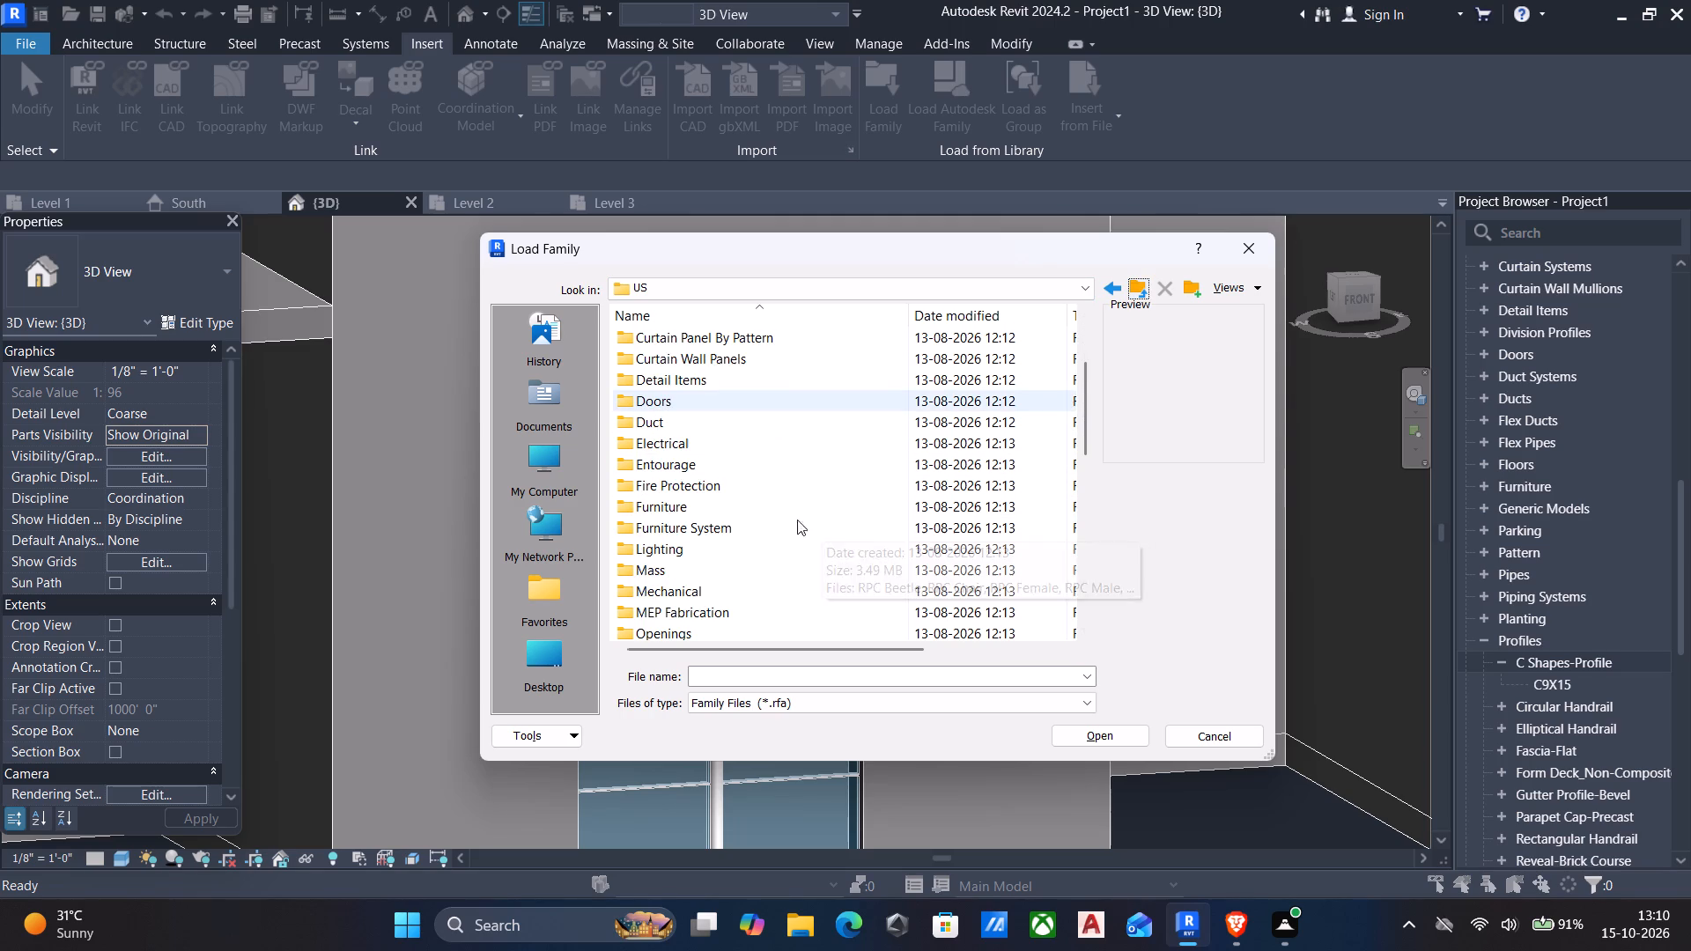
{"action": "scroll", "coordinate": [786, 511], "scroll_direction": "down", "scroll_amount": 2}
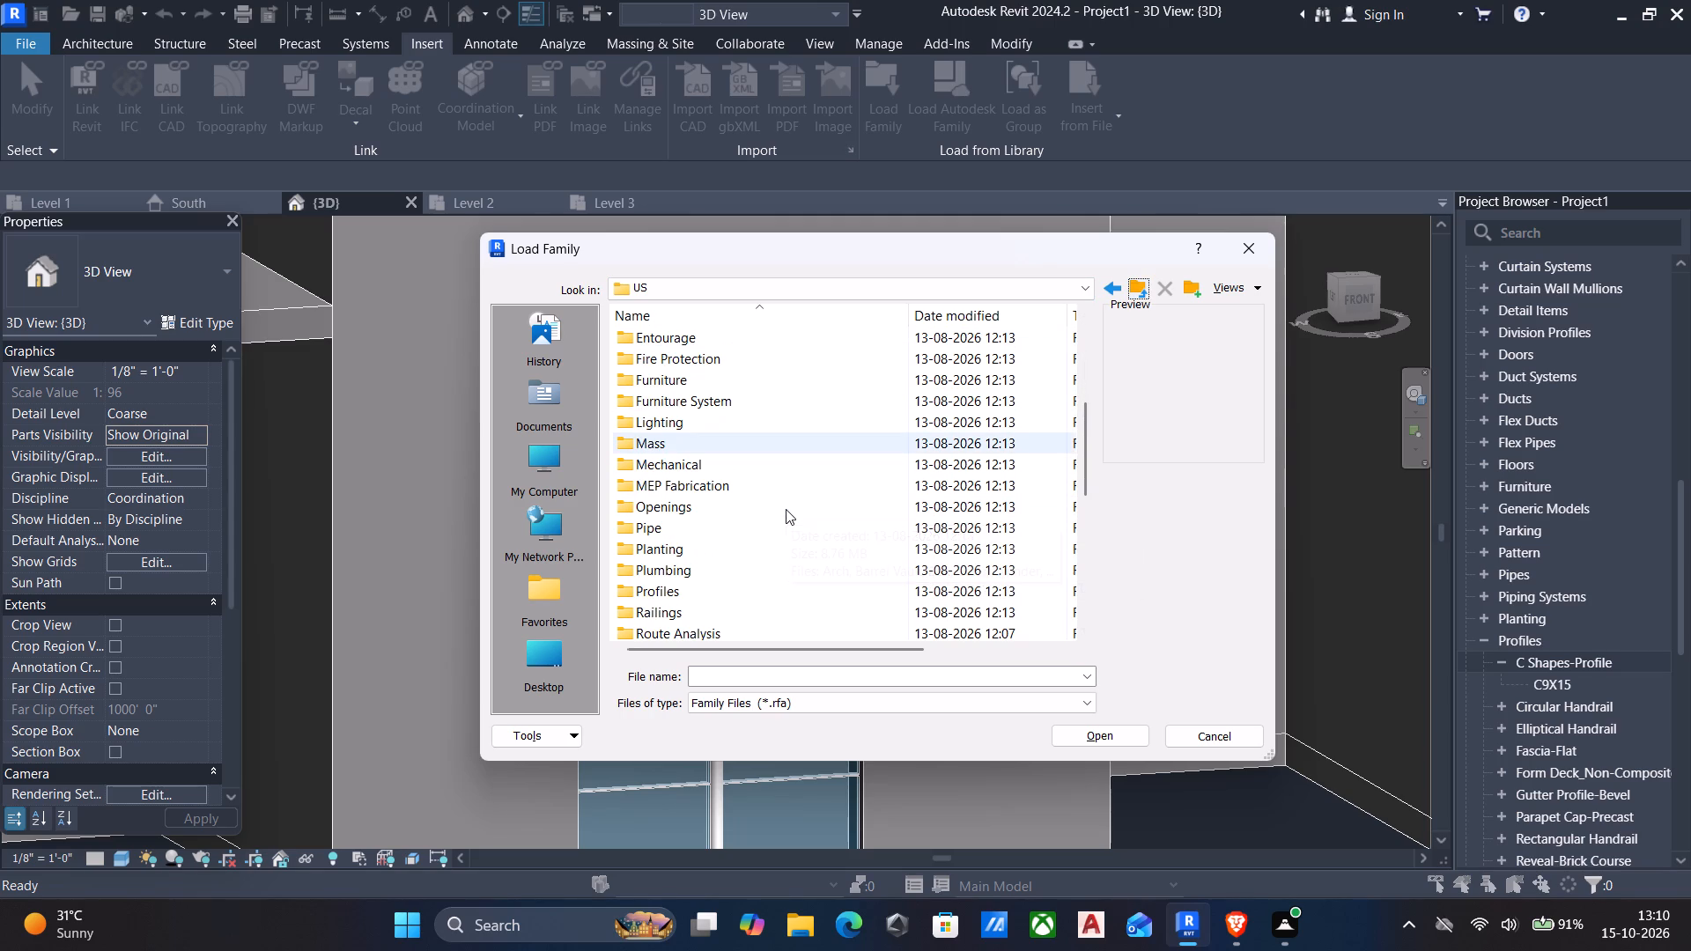
{"action": "double_click", "coordinate": [667, 583]}
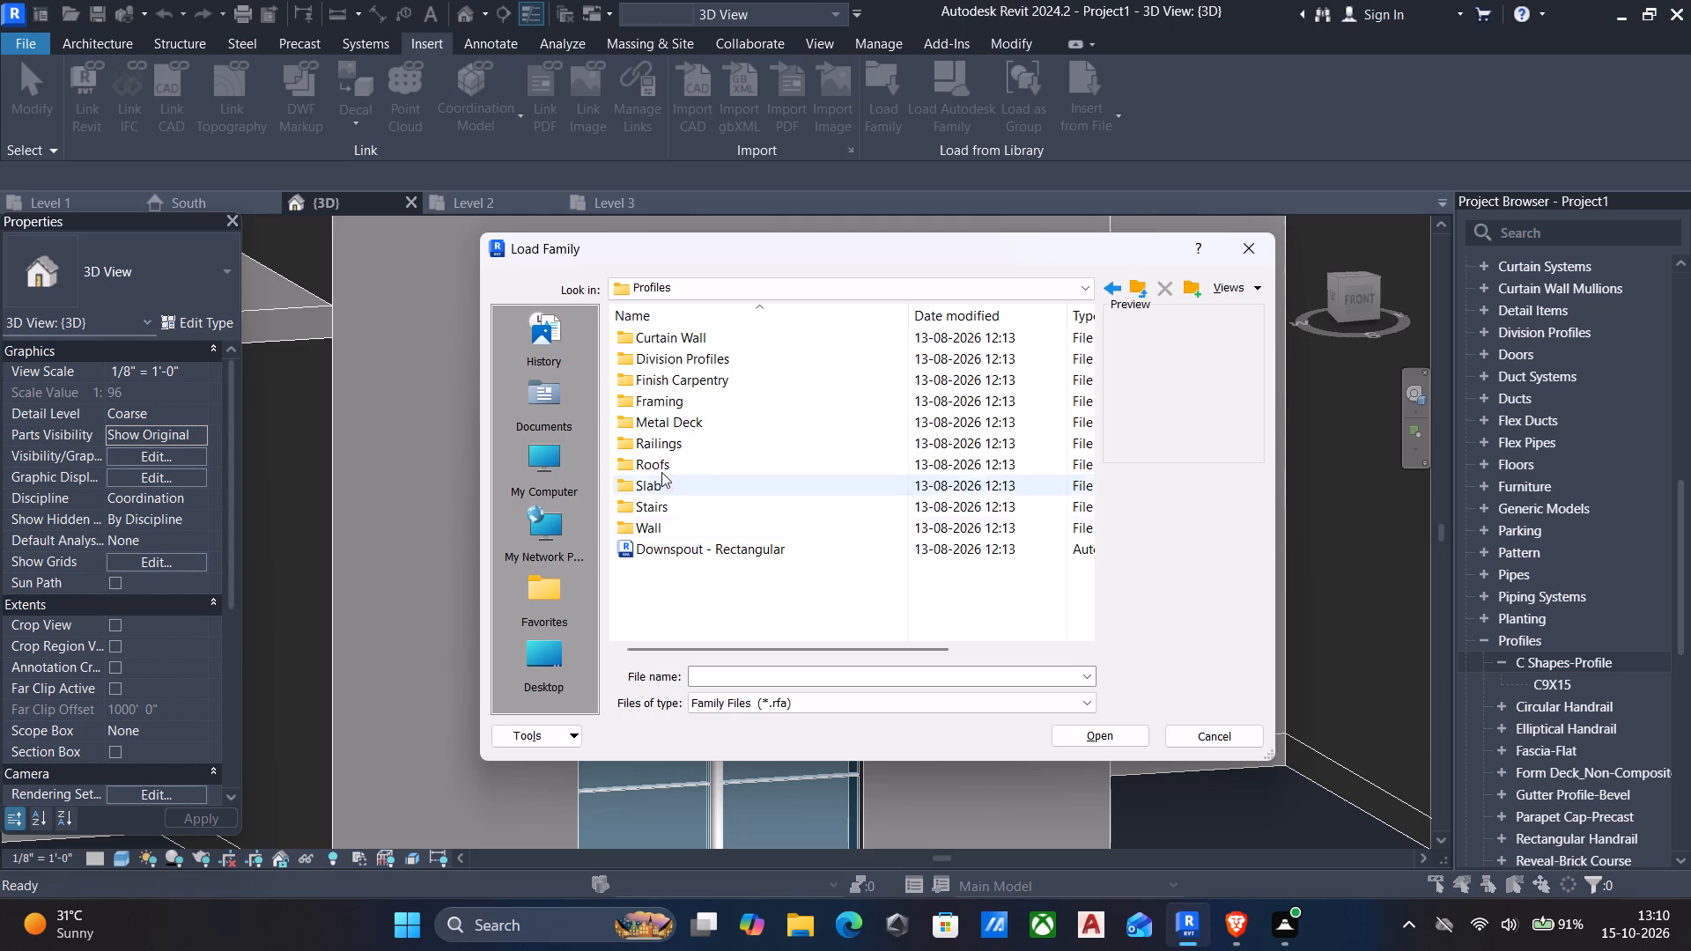
{"action": "left_click", "coordinate": [662, 341]}
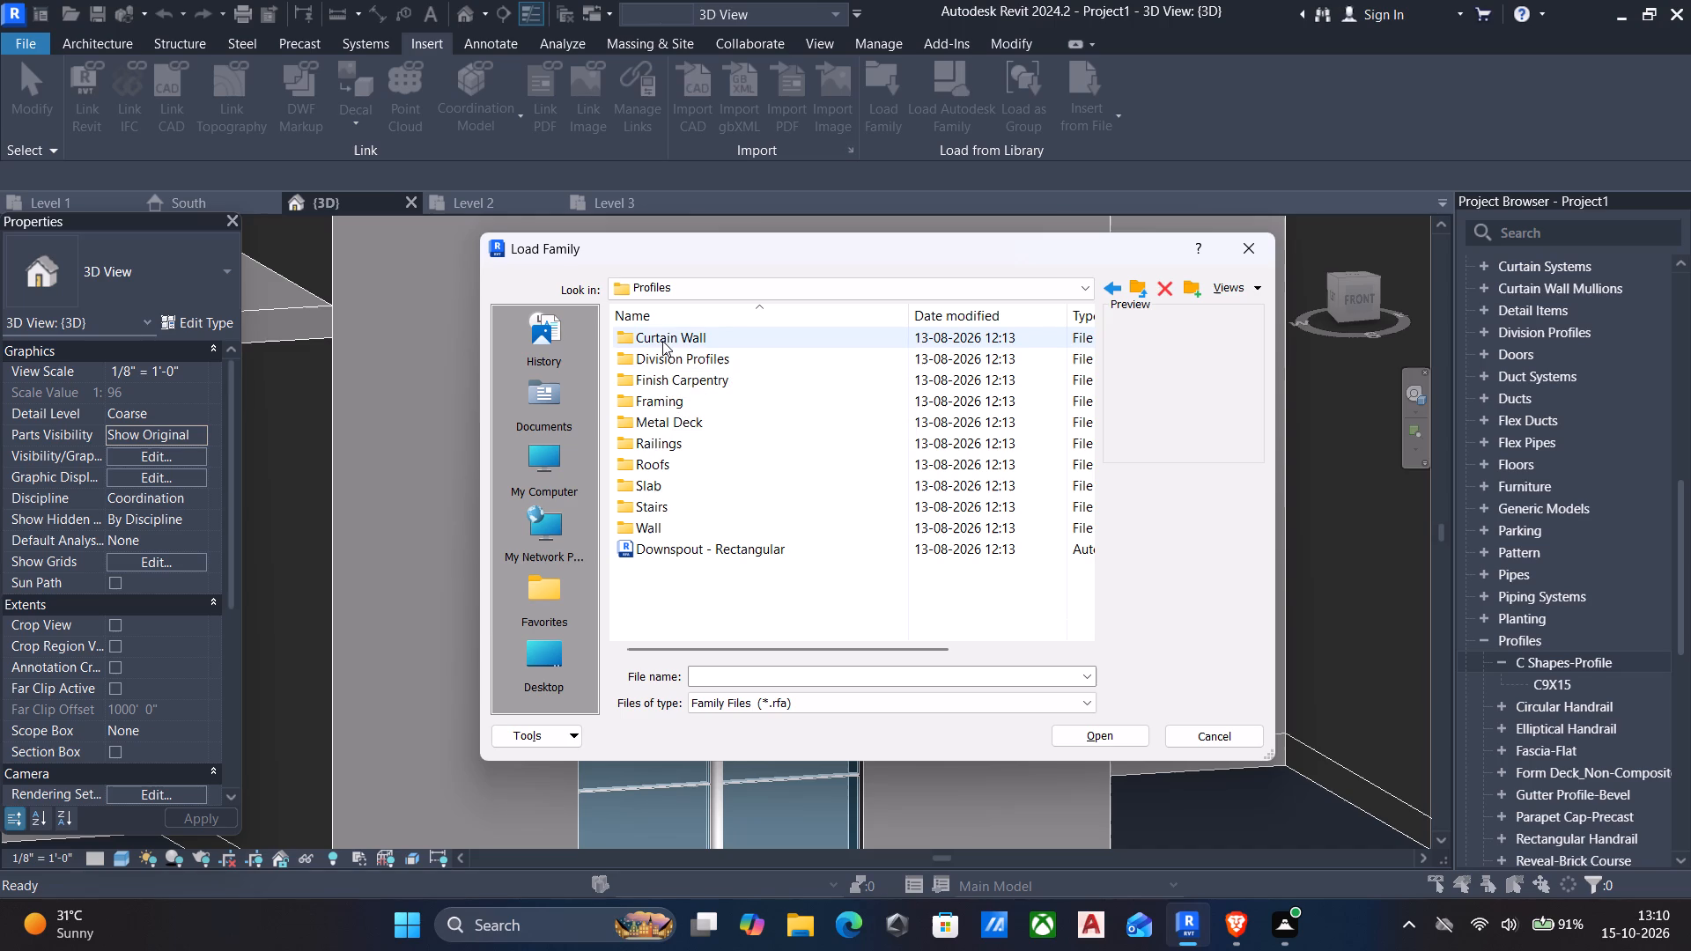
{"action": "double_click", "coordinate": [629, 340]}
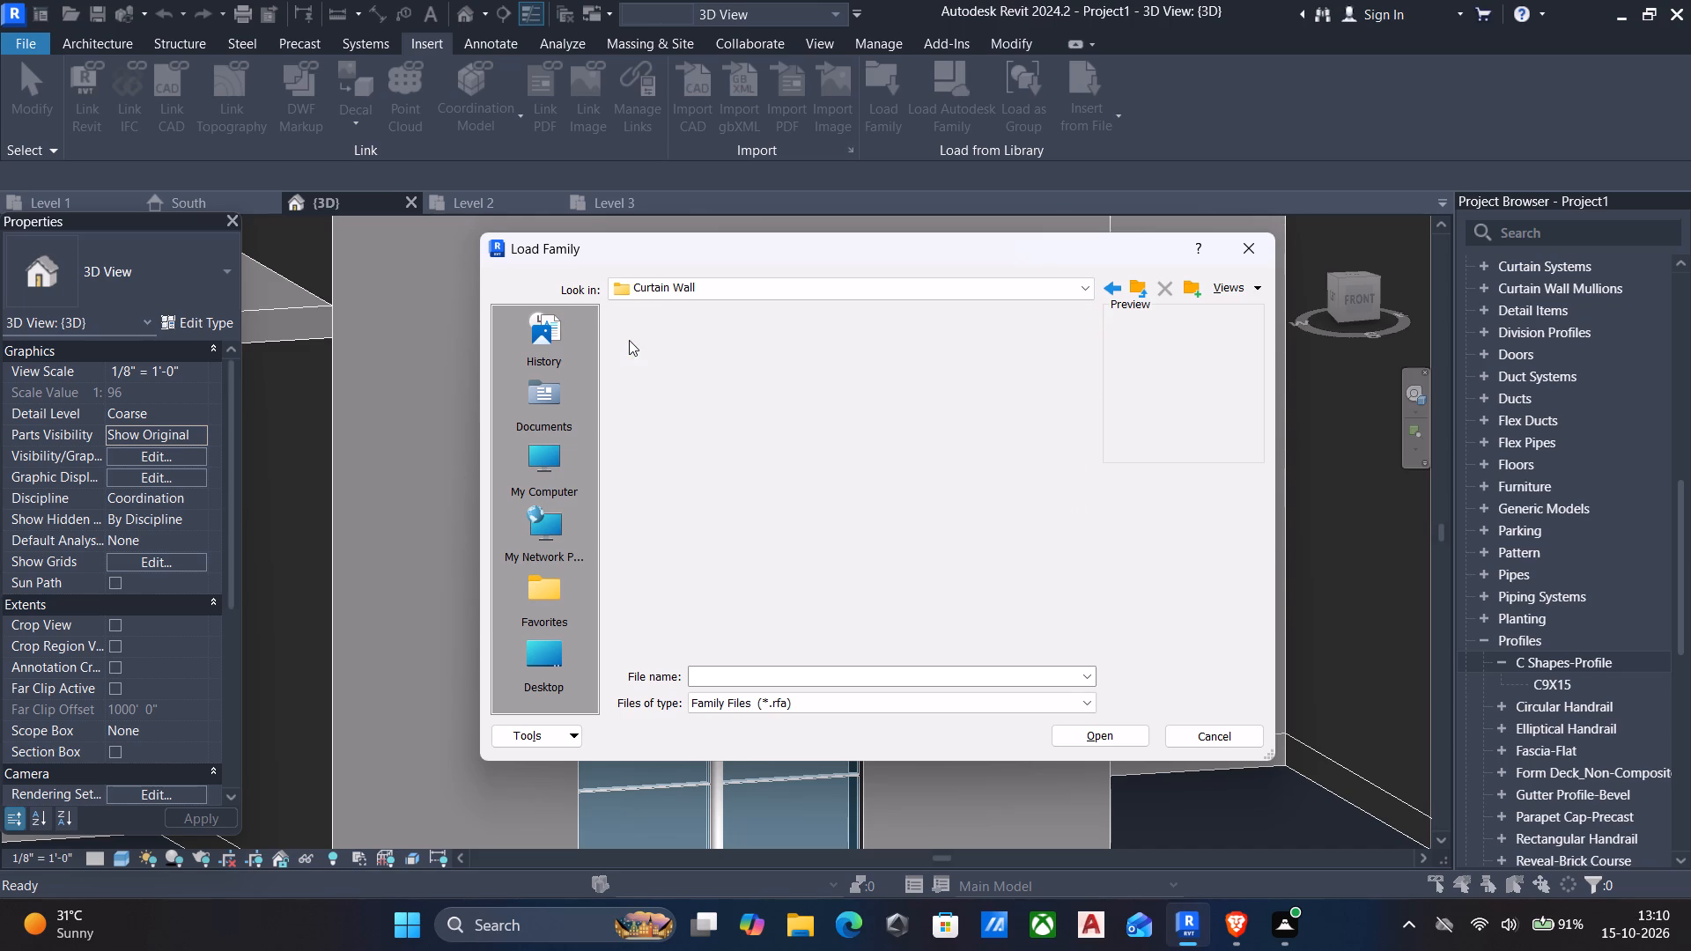
{"action": "left_click", "coordinate": [650, 337]}
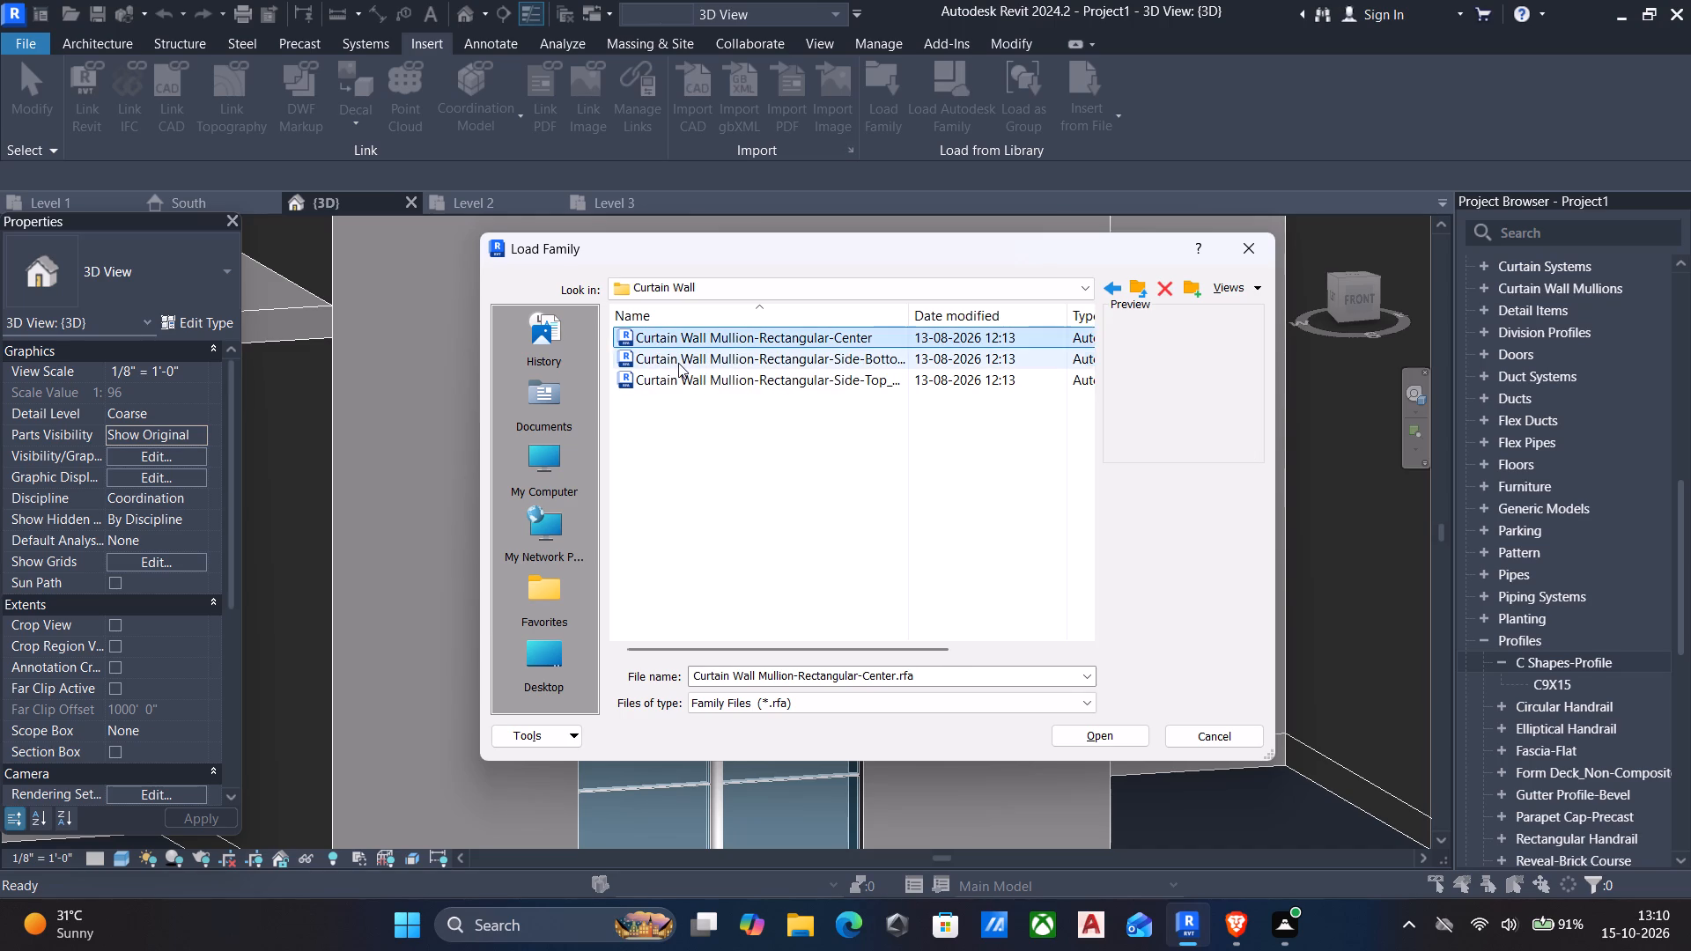
{"action": "left_click", "coordinate": [678, 363]}
{"action": "left_click", "coordinate": [687, 373]}
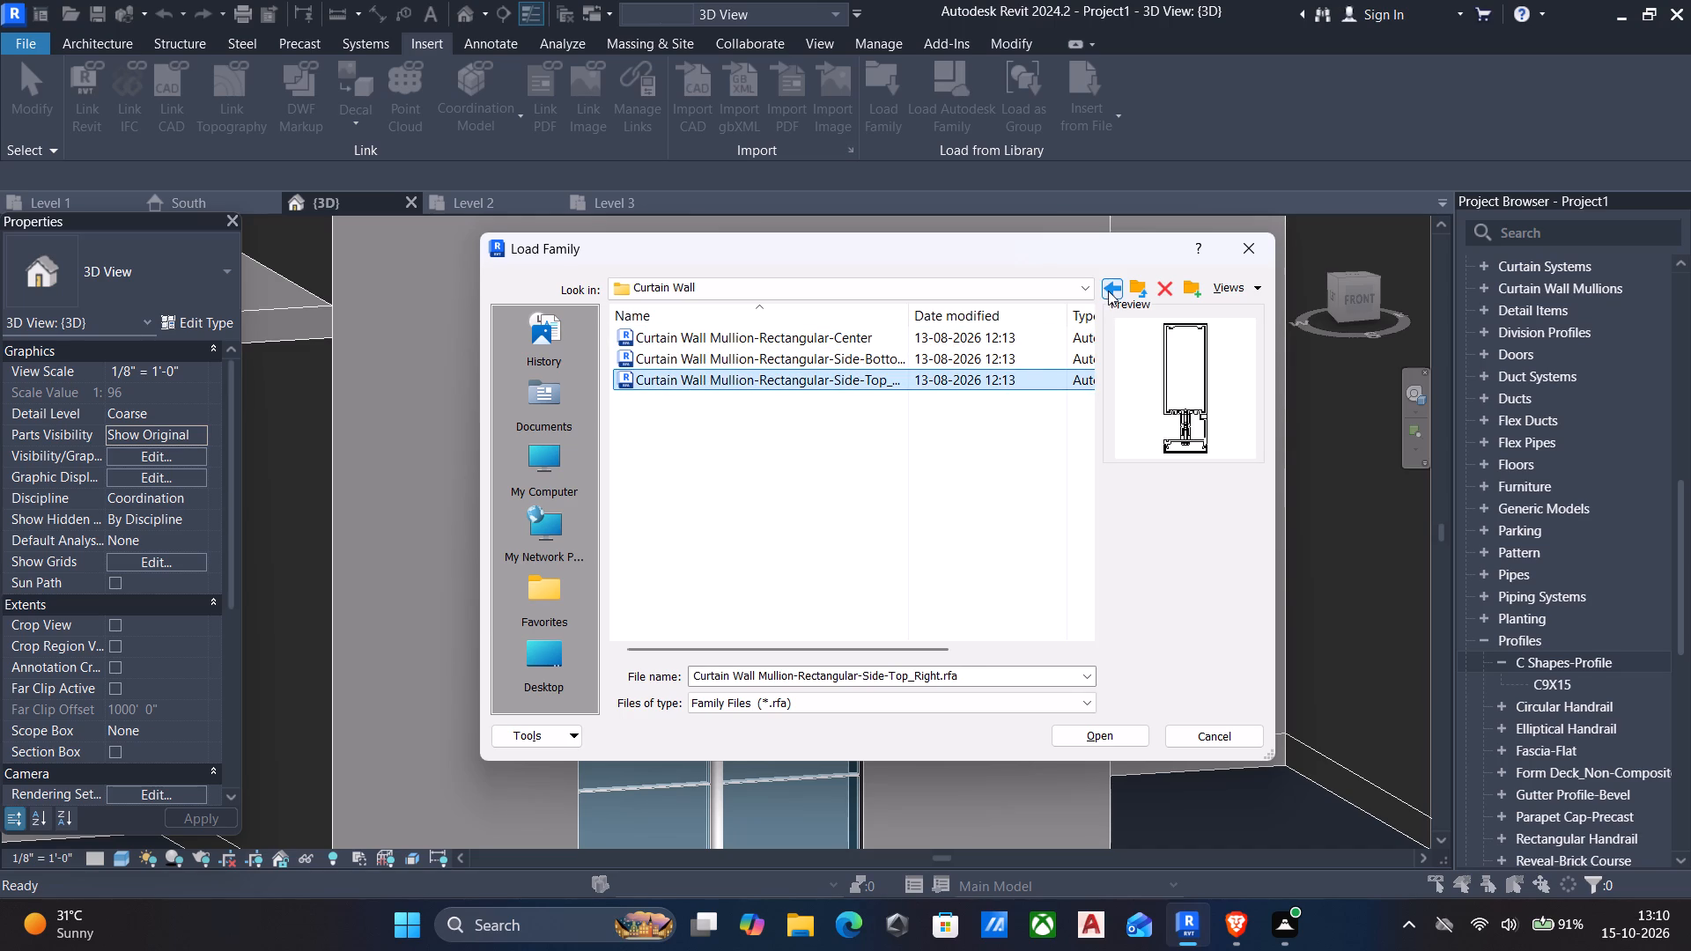
Preview the Angled Step, Notch and Tapered Notch families in the library's Division Profiles folder.
{"action": "left_click", "coordinate": [1108, 290]}
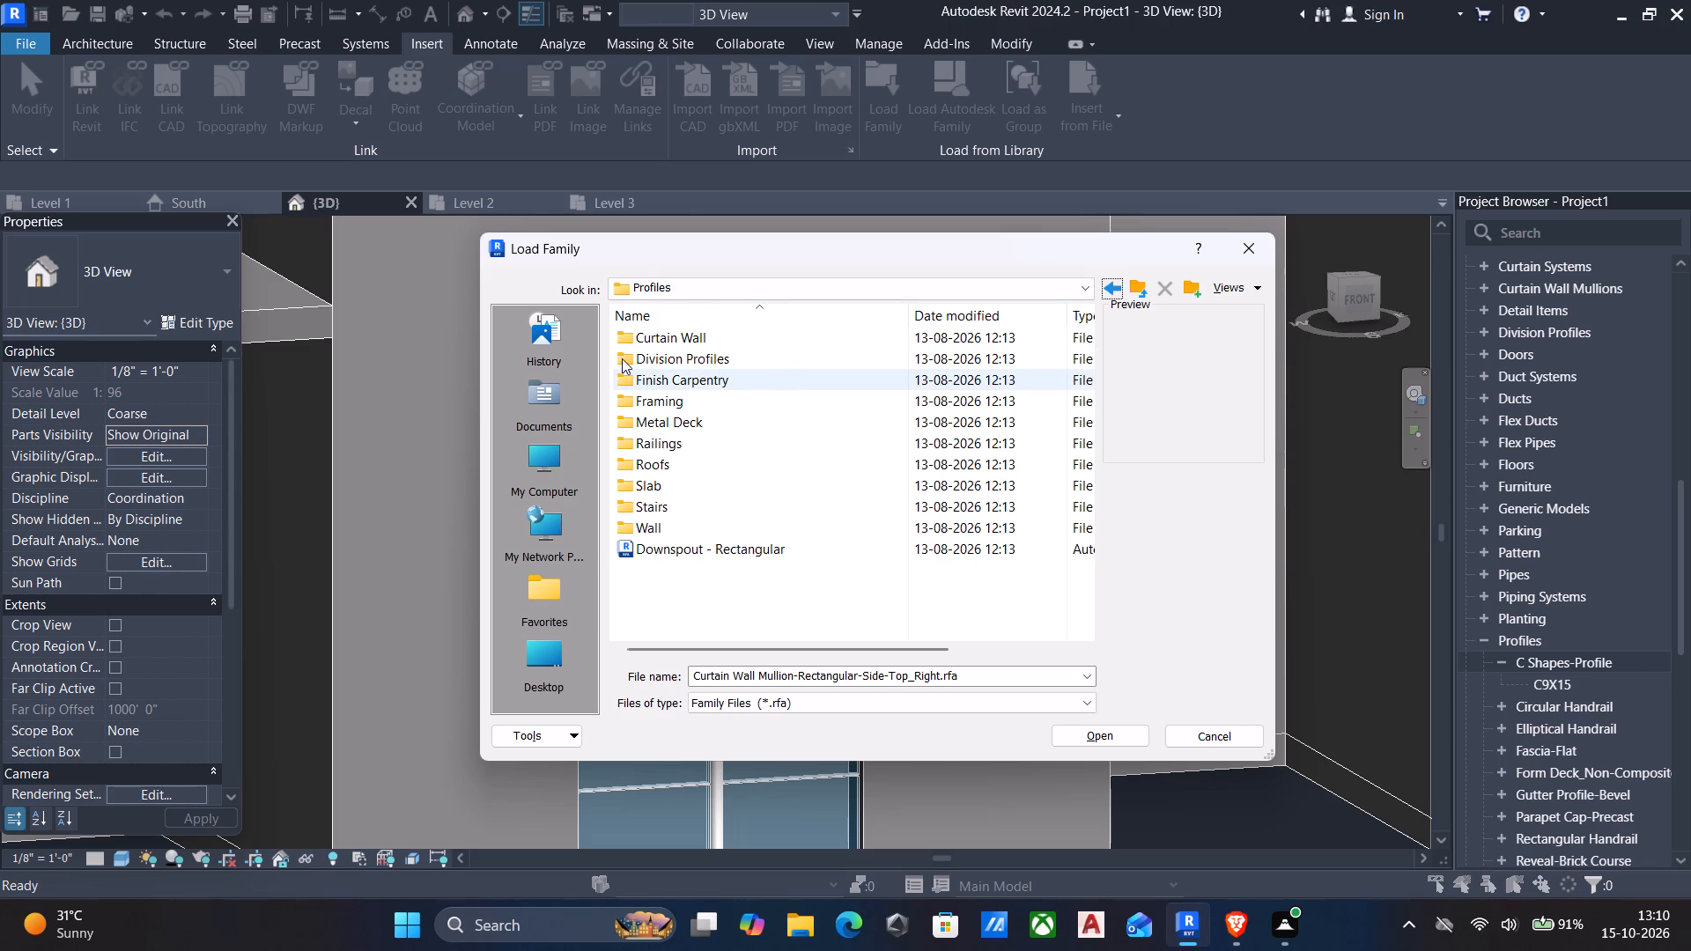
{"action": "double_click", "coordinate": [624, 358]}
{"action": "left_click", "coordinate": [661, 330]}
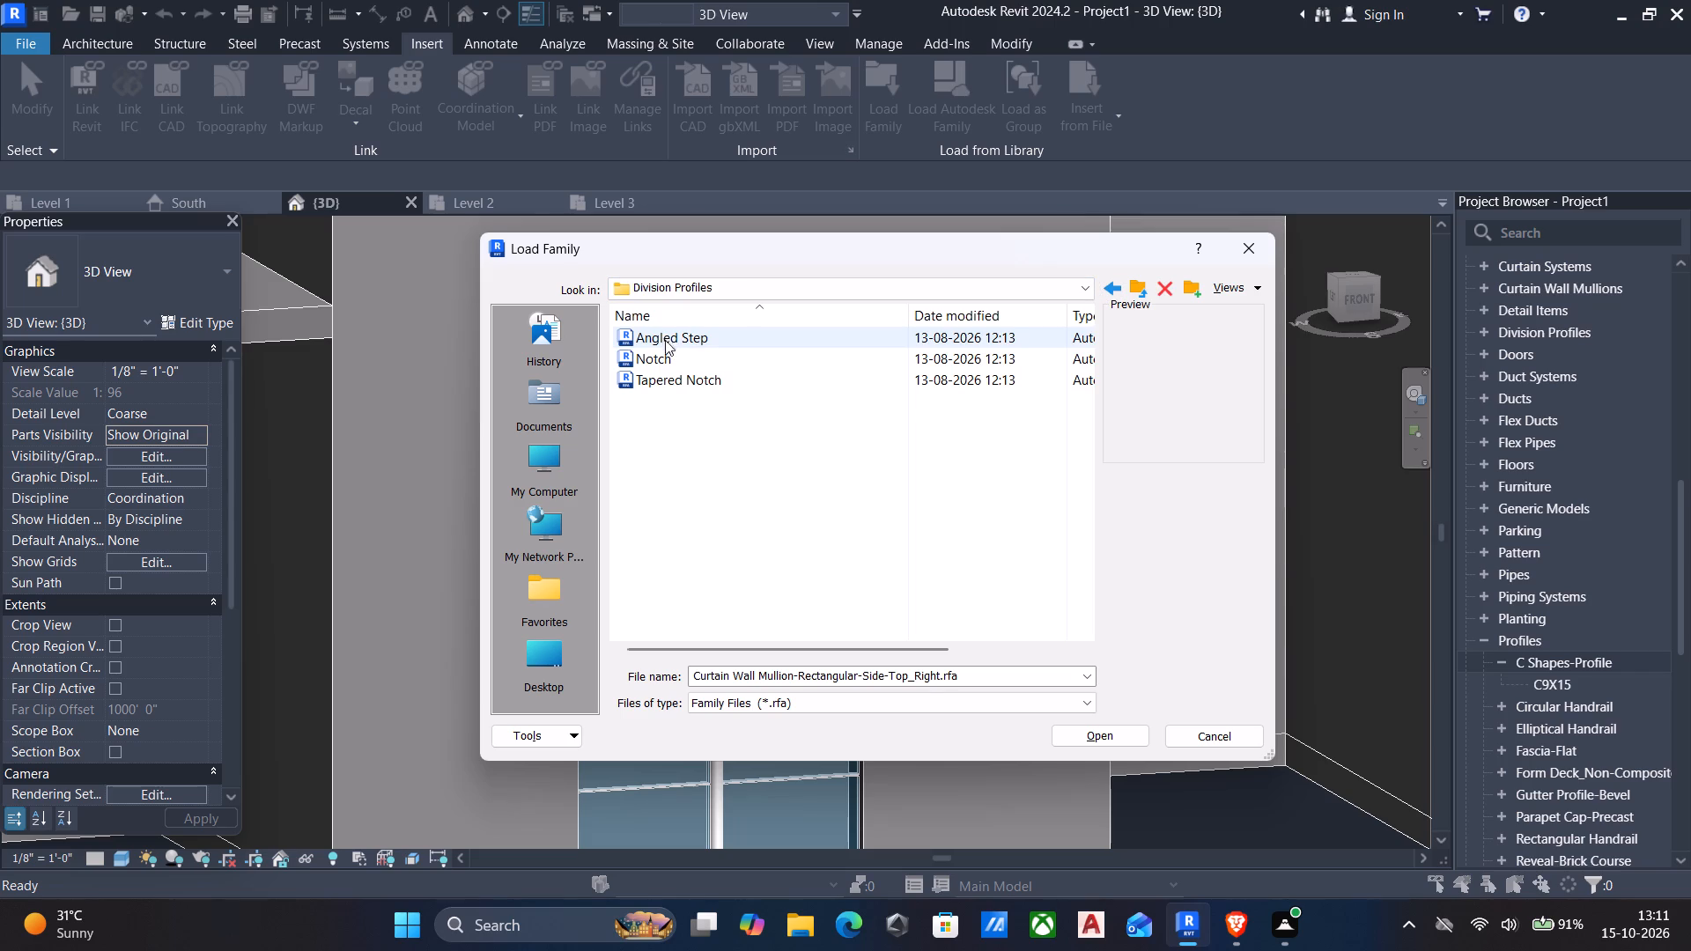
{"action": "left_click", "coordinate": [665, 353]}
{"action": "left_click", "coordinate": [677, 380]}
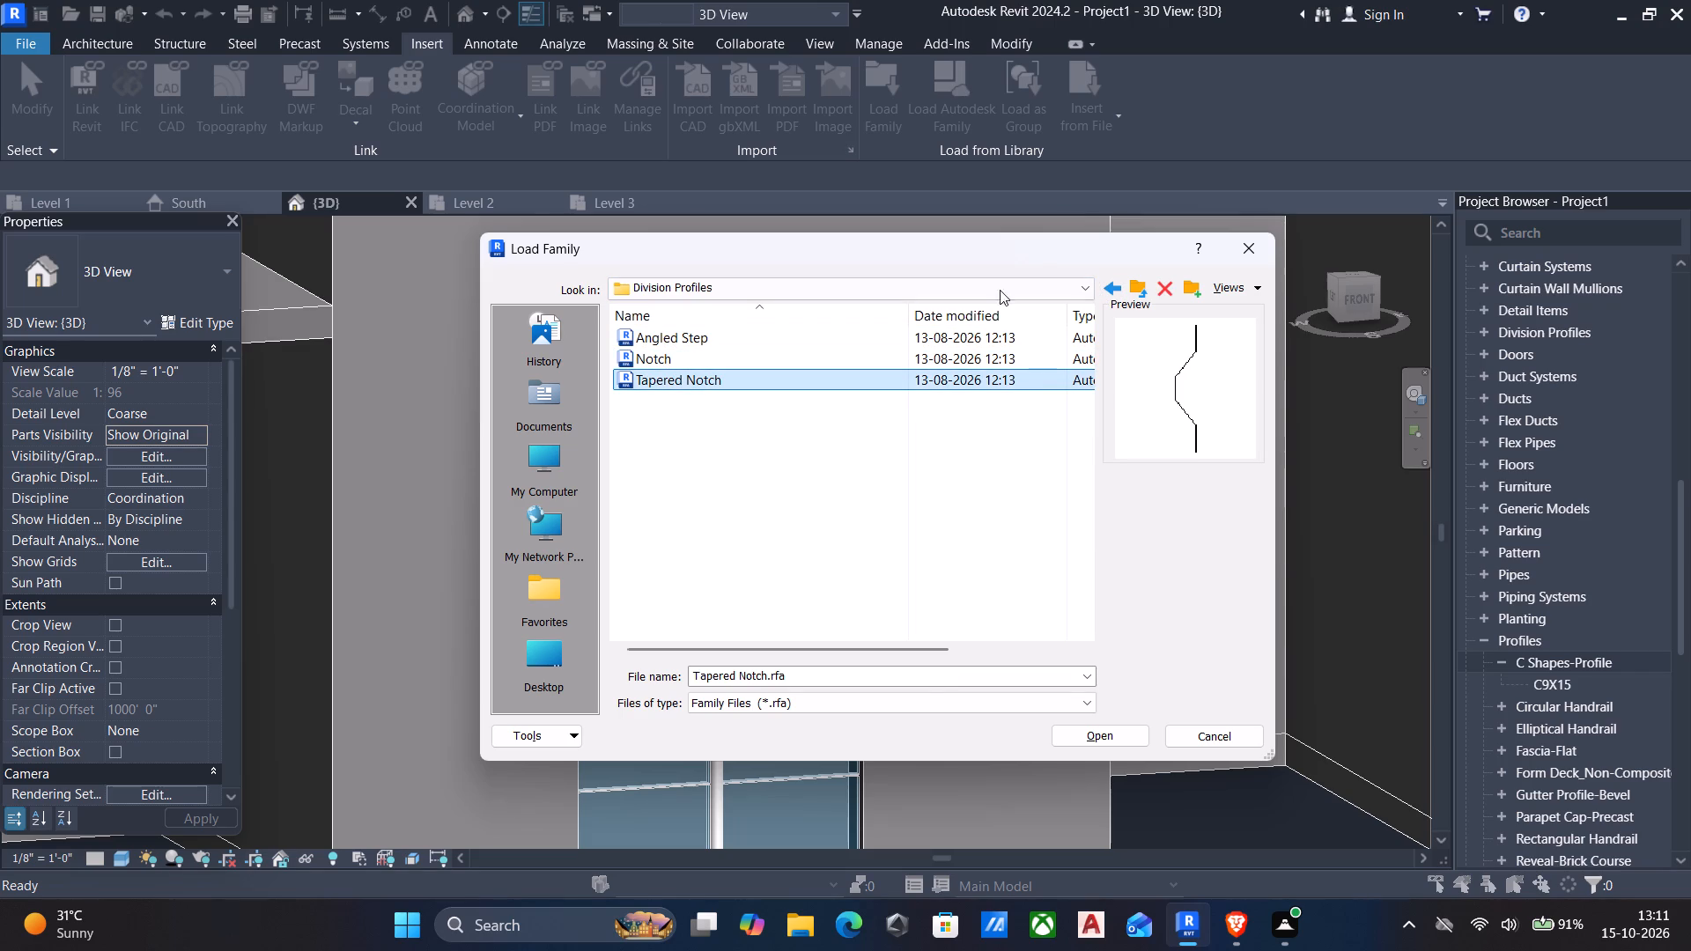
Browse the library's Framing > Steel profiles, previewing C-Channel-Profile and HP-Bearing Pile-Profile.
{"action": "left_click", "coordinate": [1099, 286]}
{"action": "left_click", "coordinate": [1107, 288]}
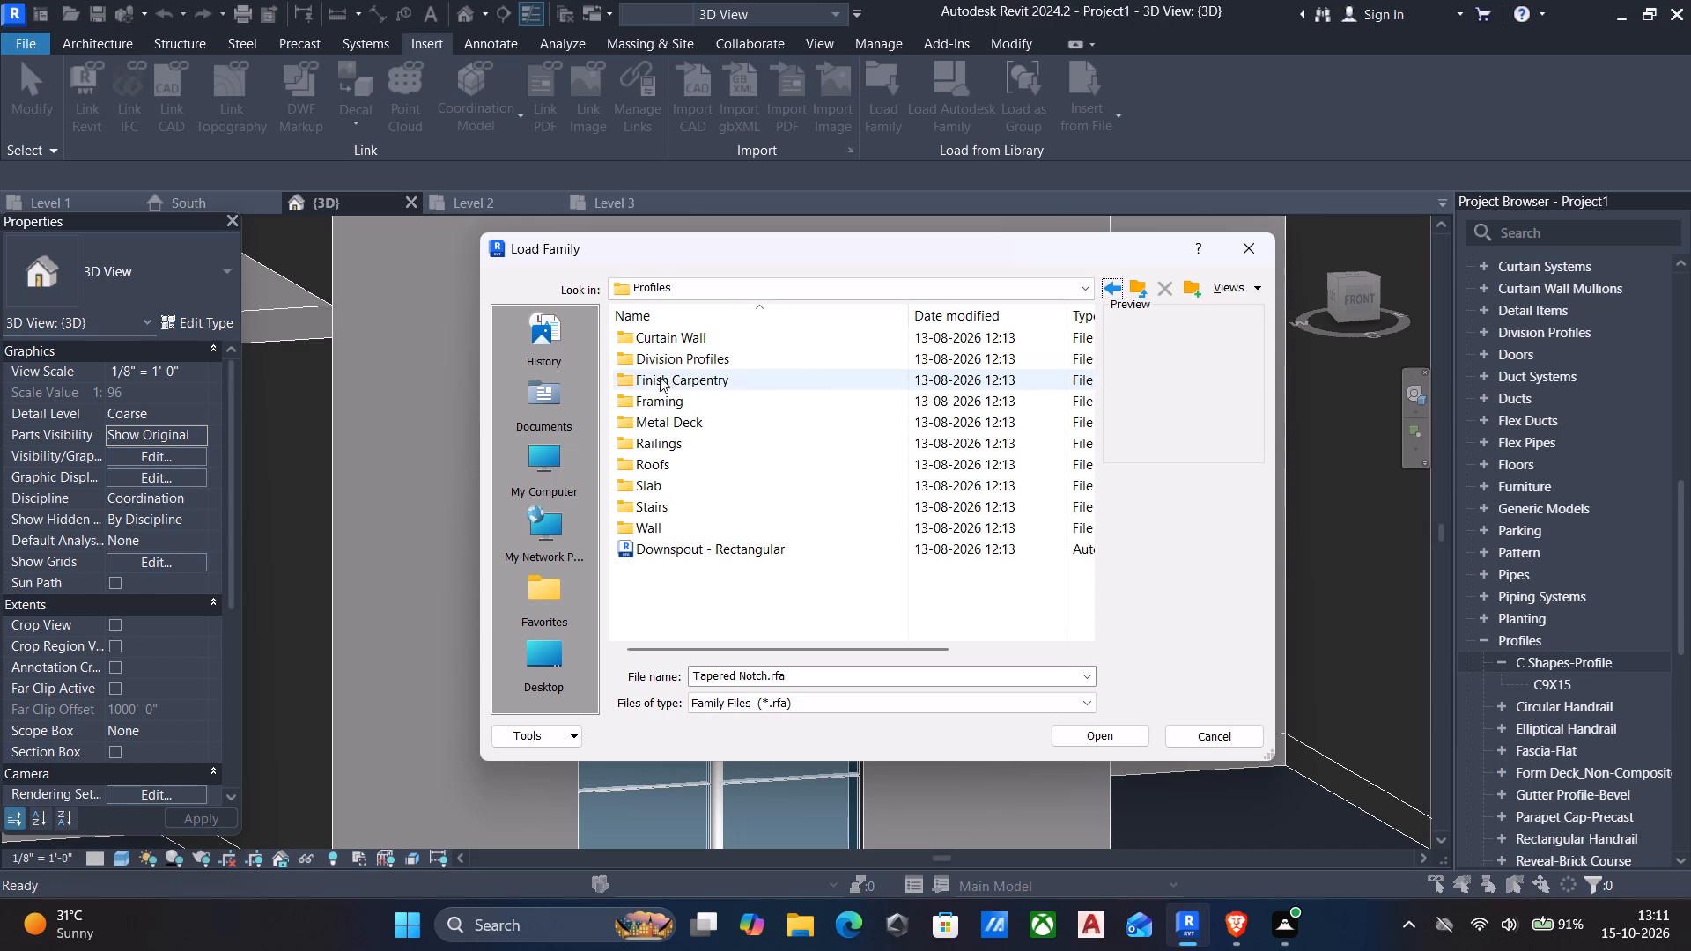
{"action": "double_click", "coordinate": [617, 396]}
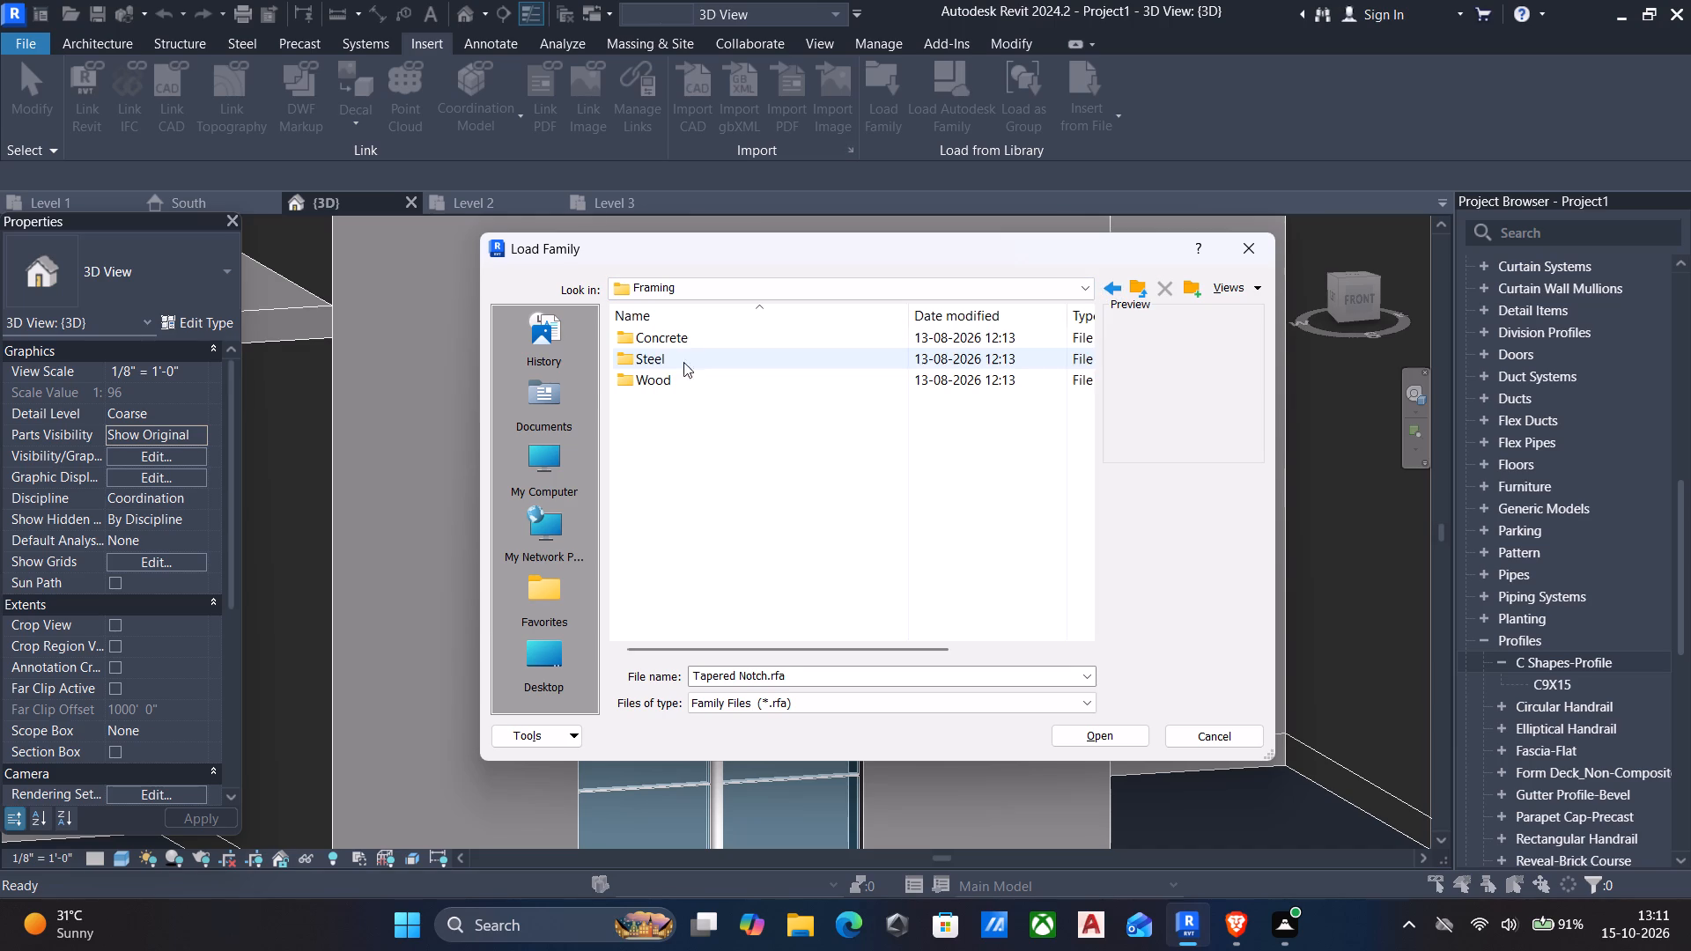
{"action": "double_click", "coordinate": [631, 363]}
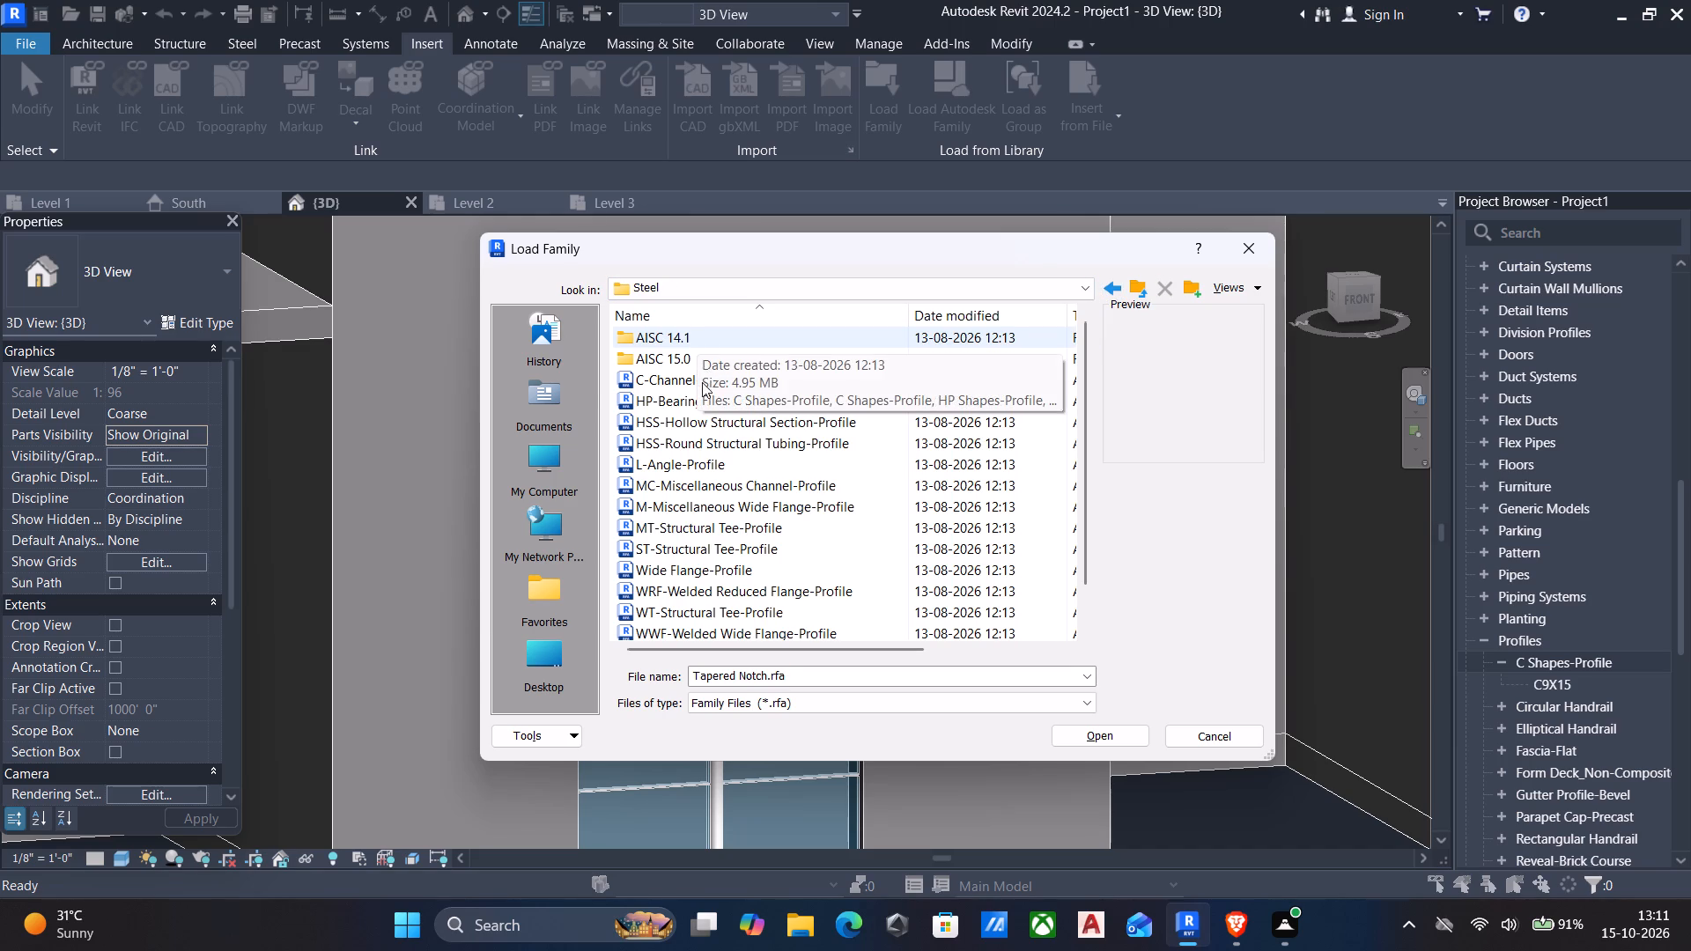
{"action": "left_click", "coordinate": [701, 384]}
{"action": "left_click", "coordinate": [693, 399]}
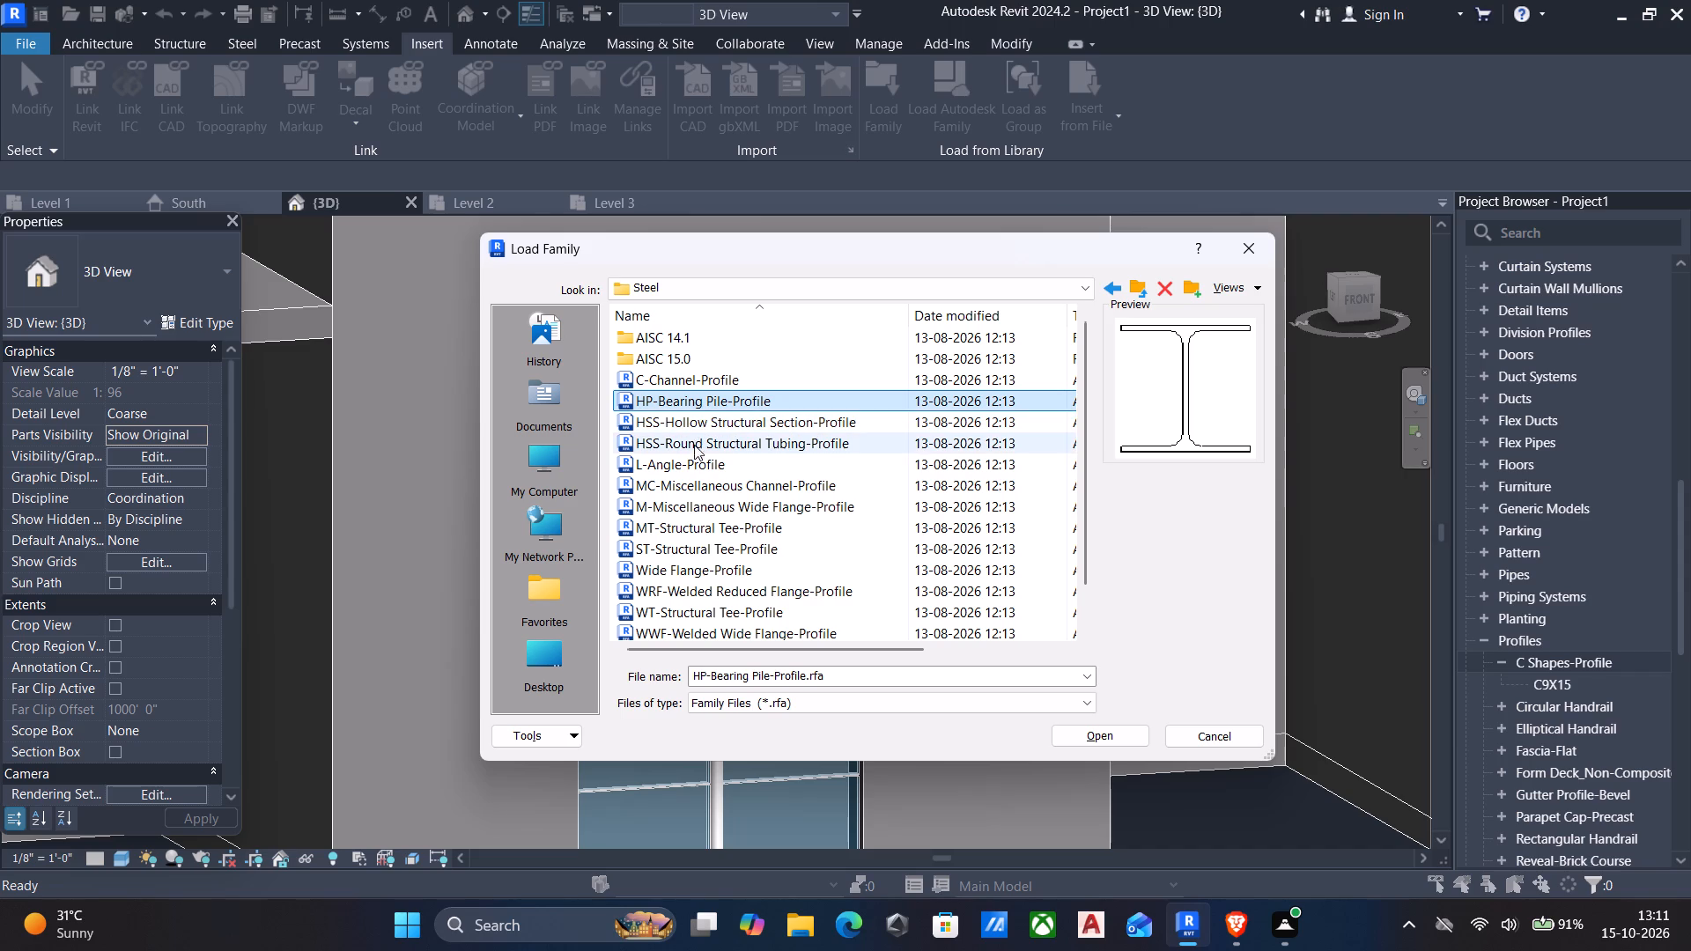
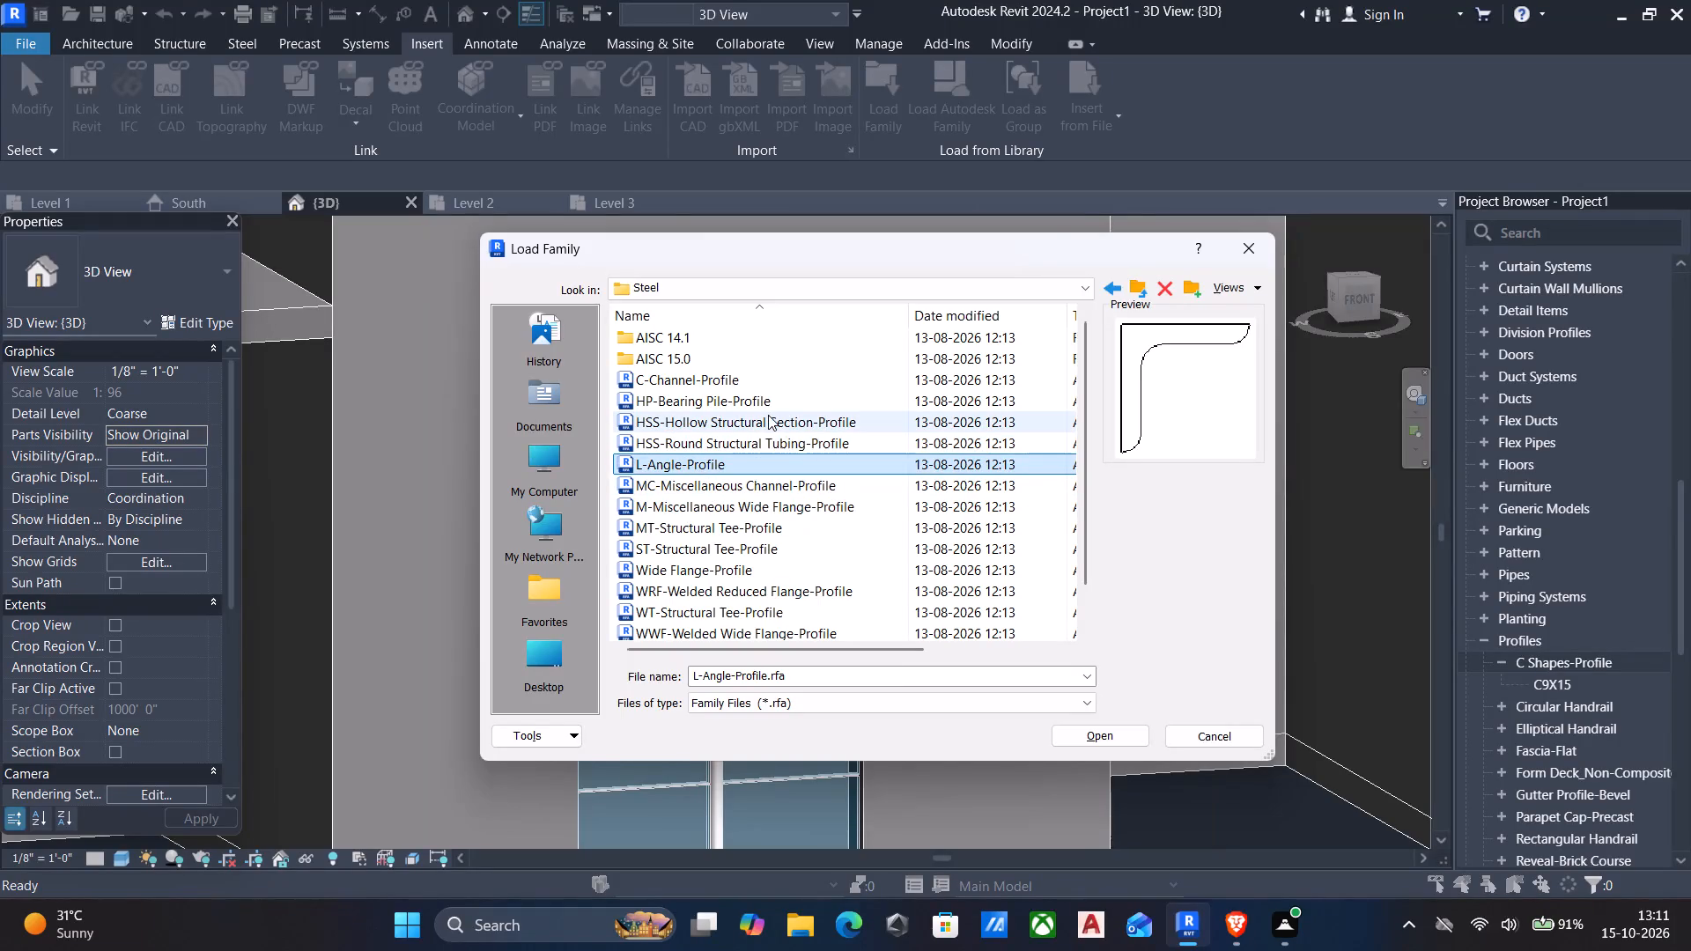
Preview Circular Rail 2, Elliptical Rail and Square Rail in the library's Profiles > Railings folder.
{"action": "left_click", "coordinate": [1116, 284]}
{"action": "left_click", "coordinate": [1116, 284]}
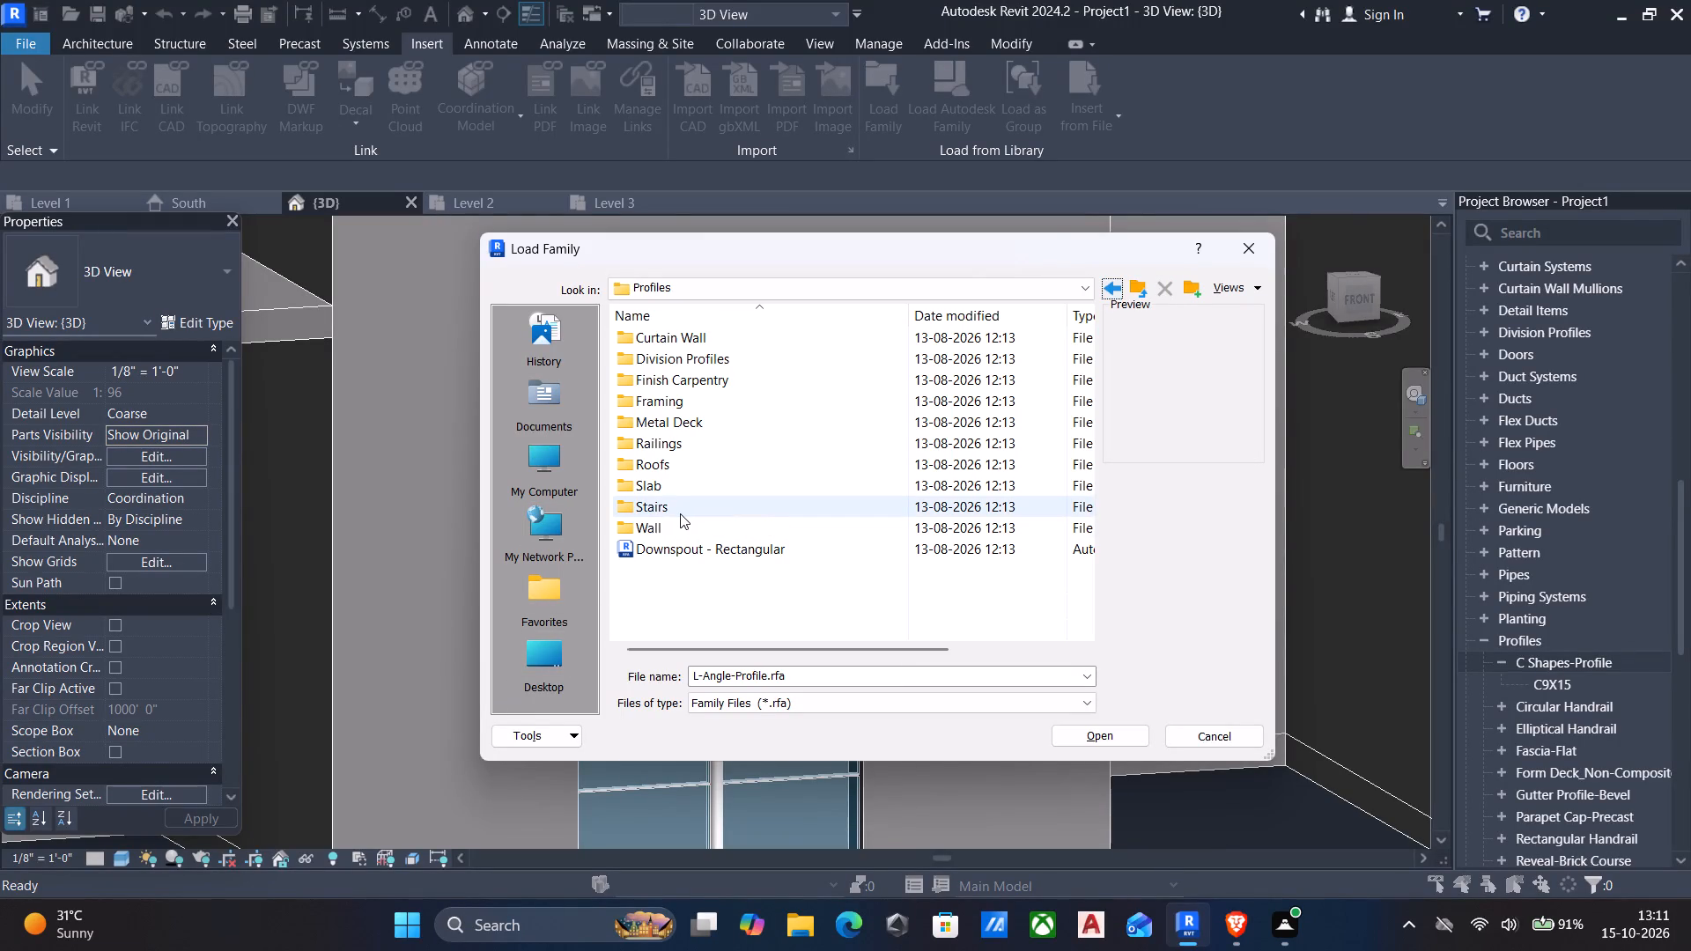
{"action": "double_click", "coordinate": [632, 440]}
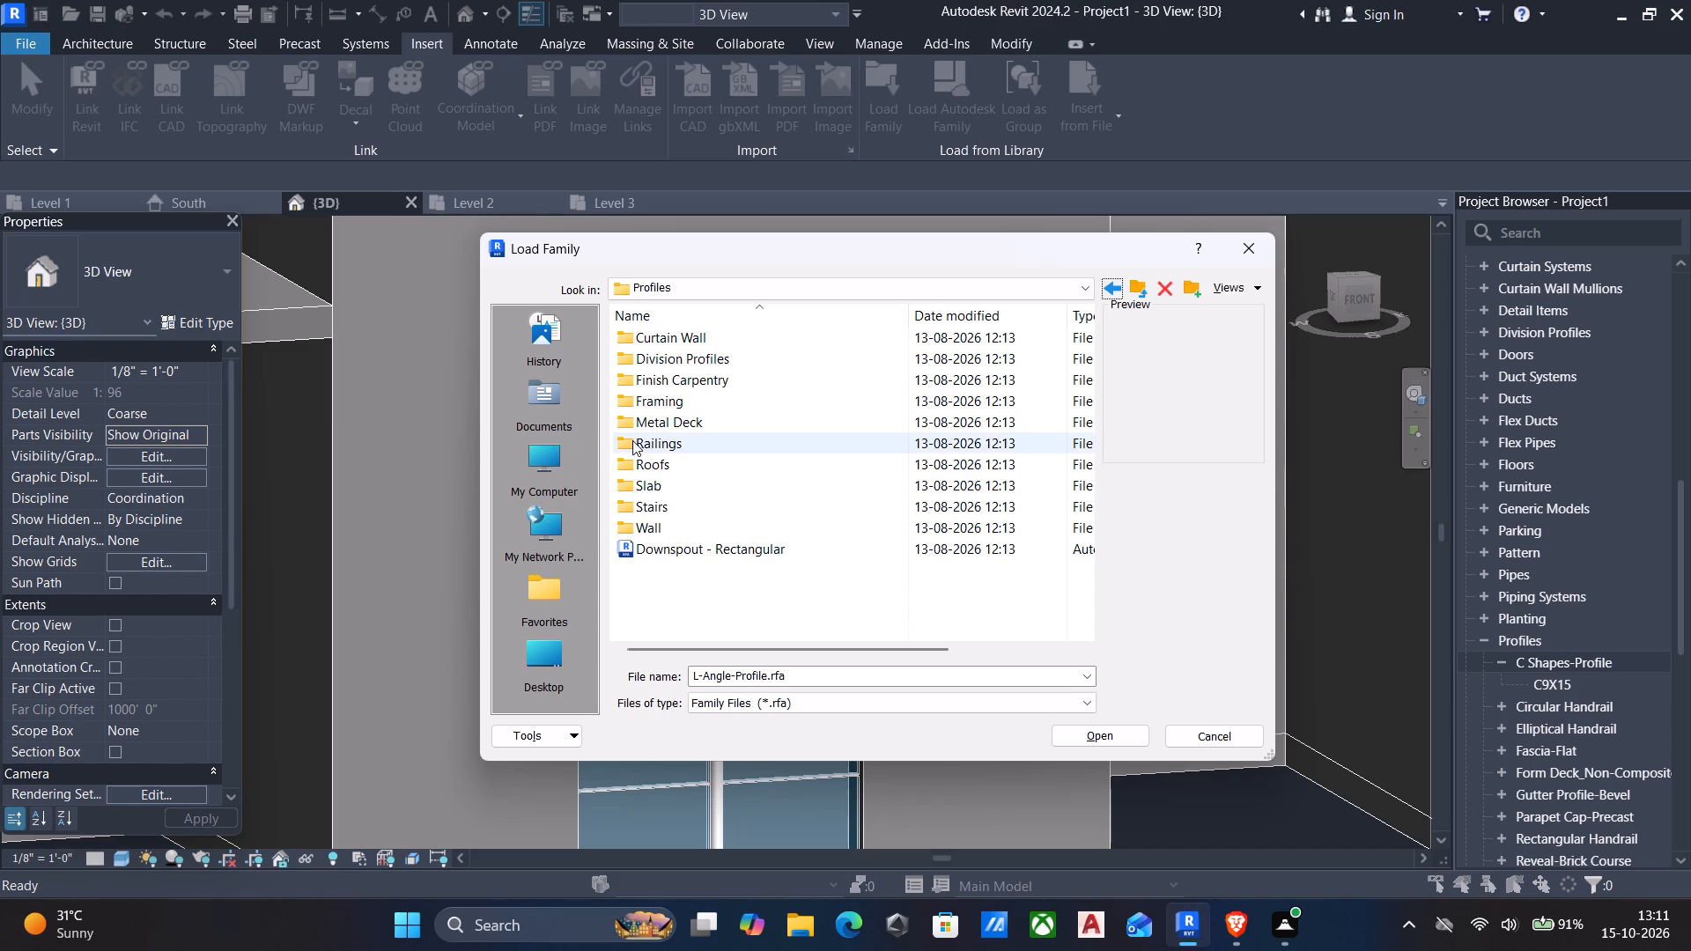
{"action": "left_click", "coordinate": [678, 330]}
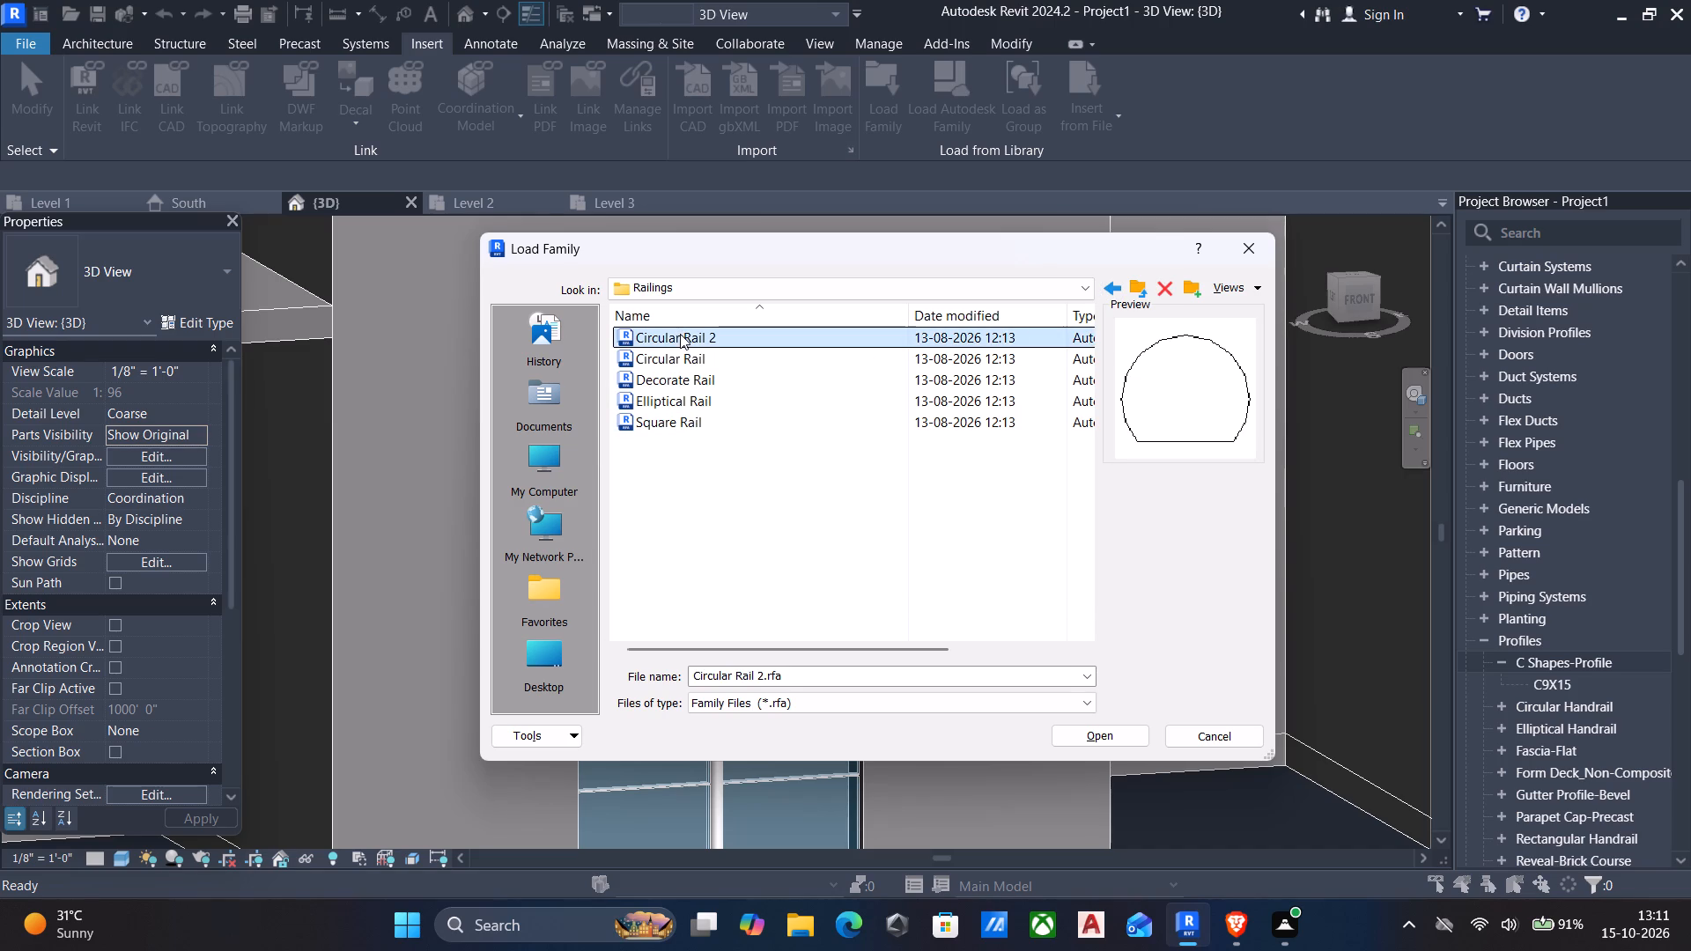
{"action": "left_click", "coordinate": [671, 370]}
{"action": "left_click", "coordinate": [668, 392]}
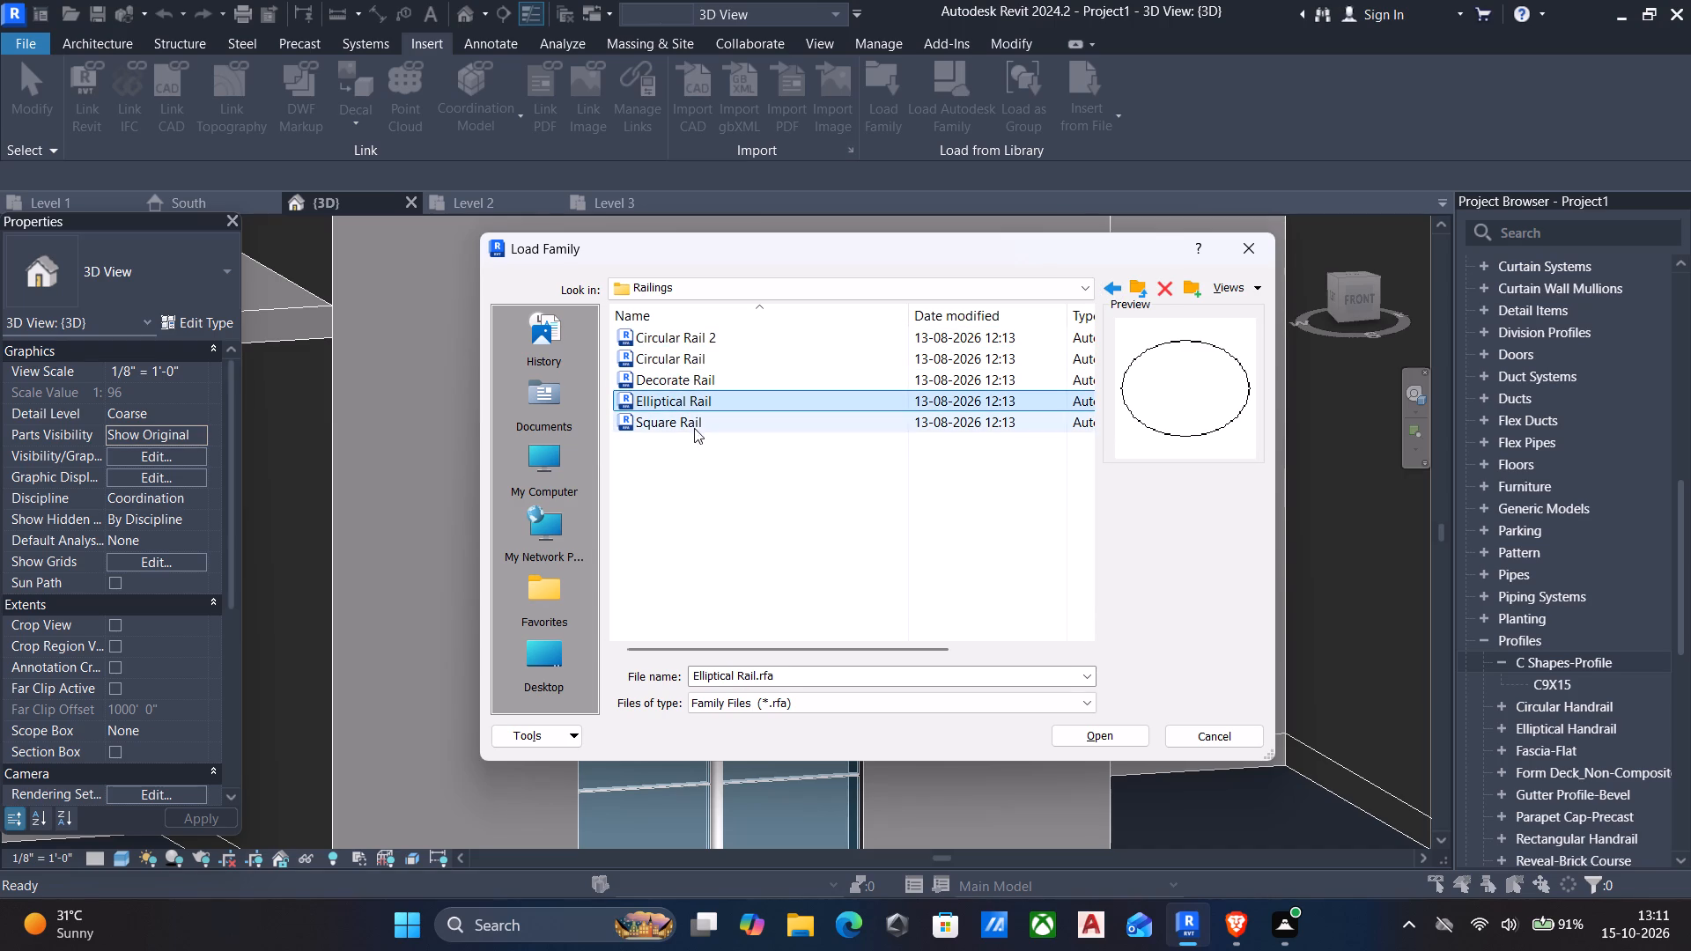
{"action": "left_click", "coordinate": [707, 442]}
{"action": "left_click", "coordinate": [697, 431]}
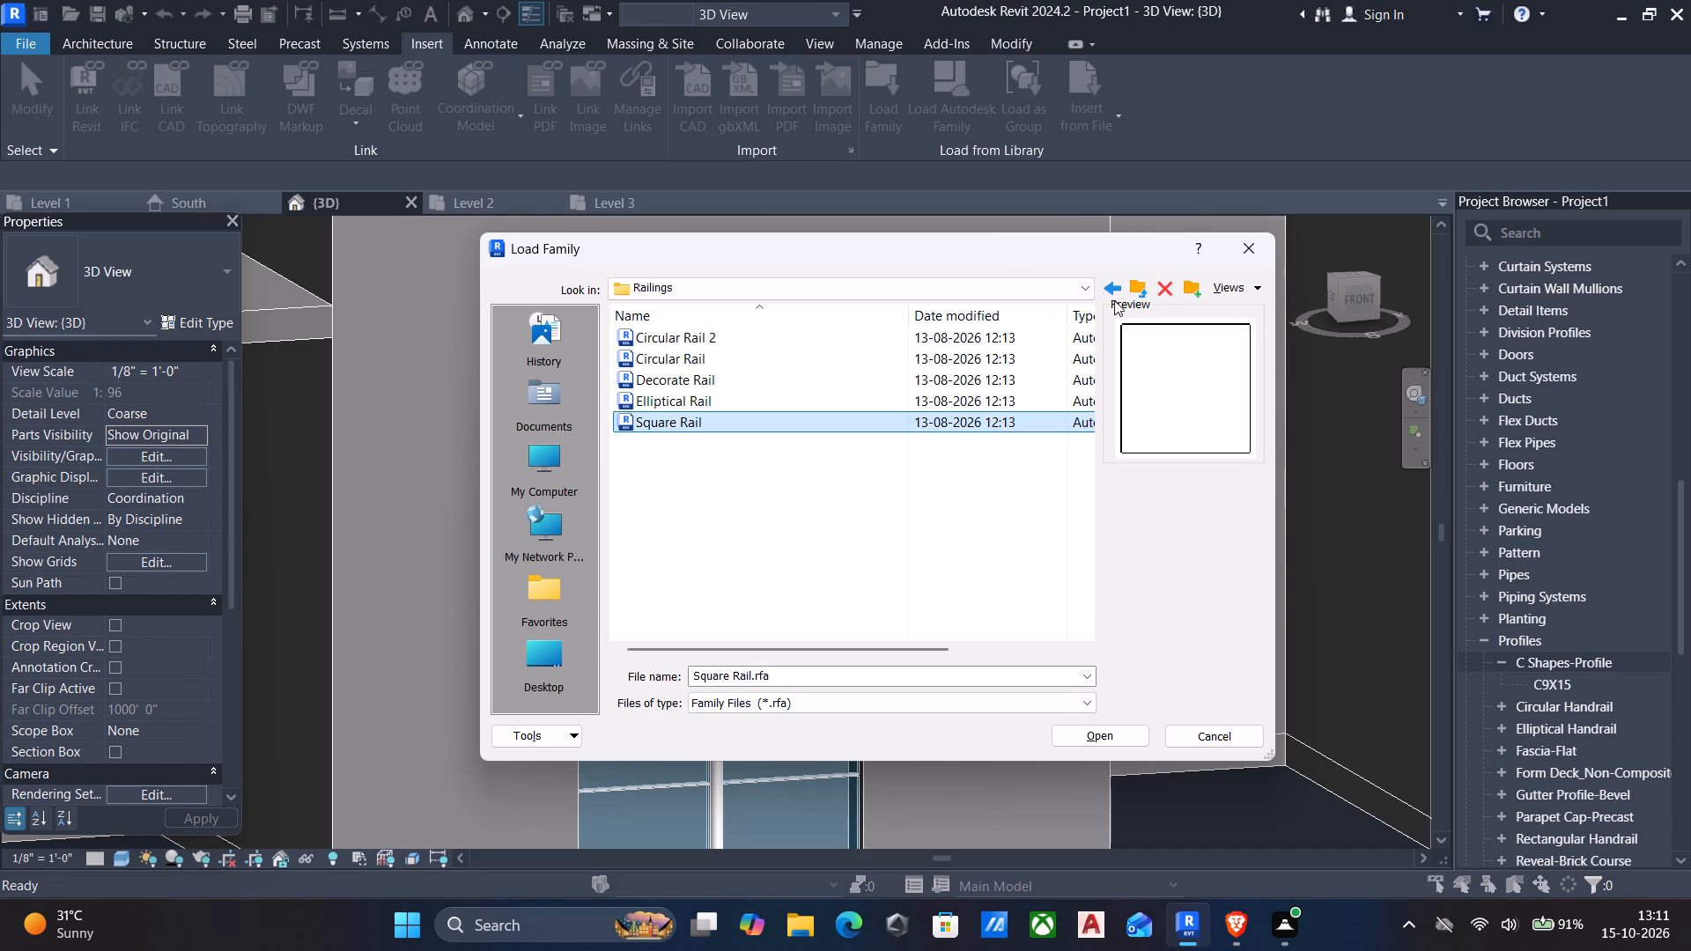
Browse the family category folders at the top level of the US library.
{"action": "left_click", "coordinate": [1116, 286]}
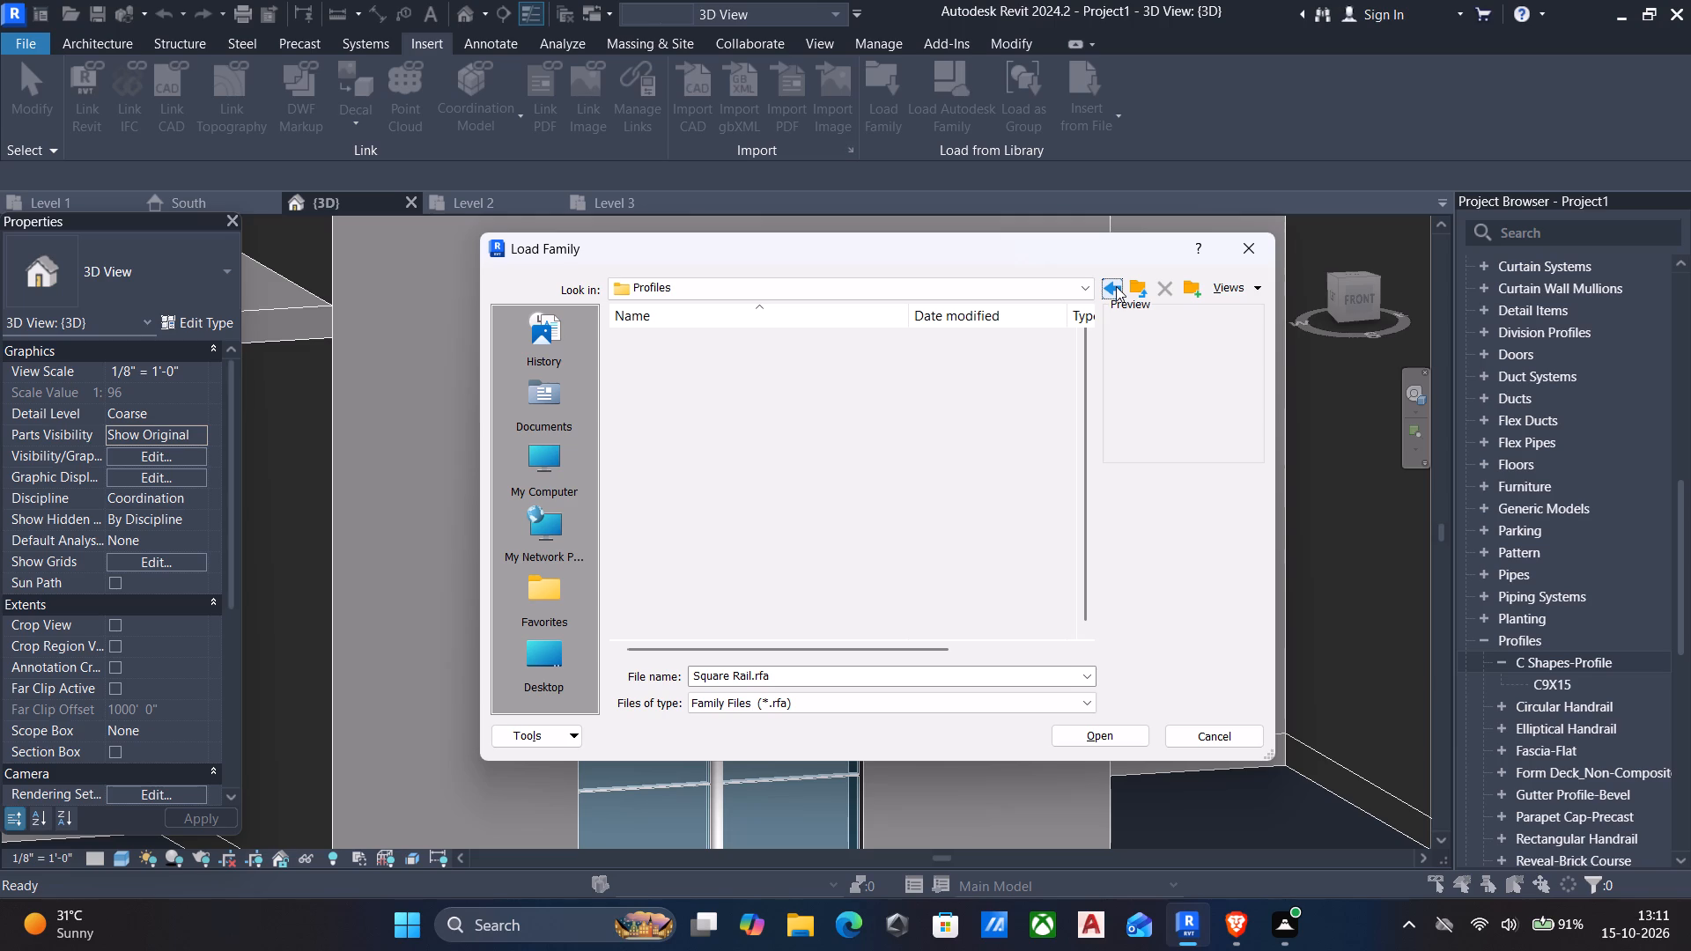
{"action": "left_click", "coordinate": [1116, 286]}
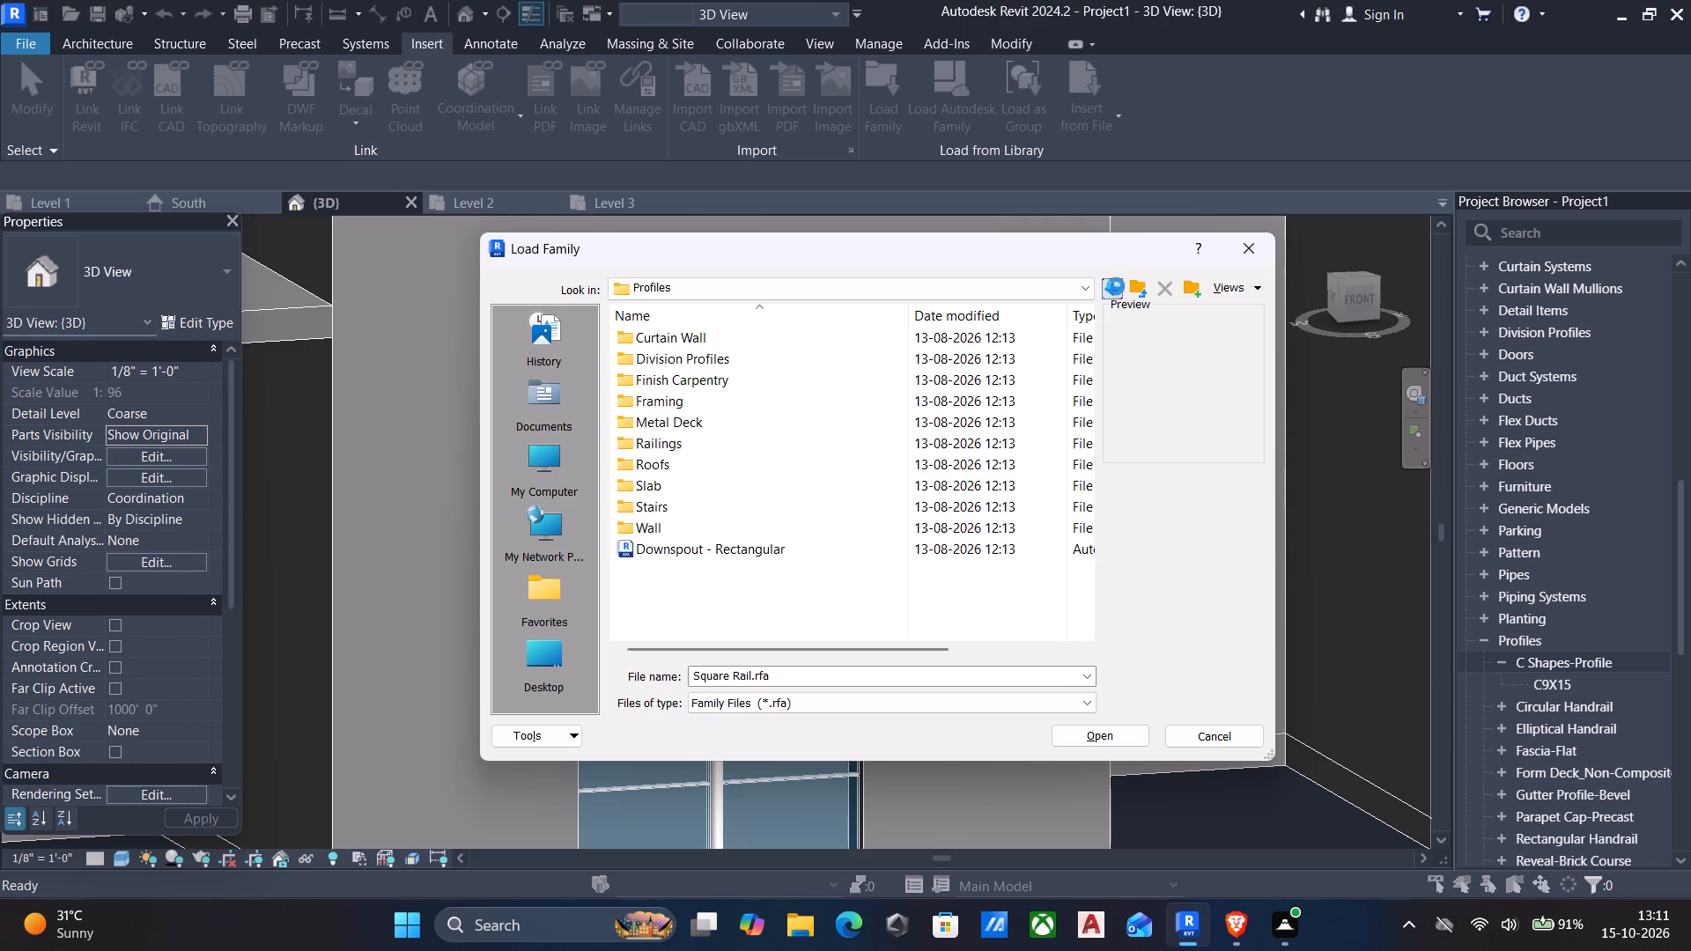
{"action": "scroll", "coordinate": [672, 489], "scroll_direction": "down", "scroll_amount": 1}
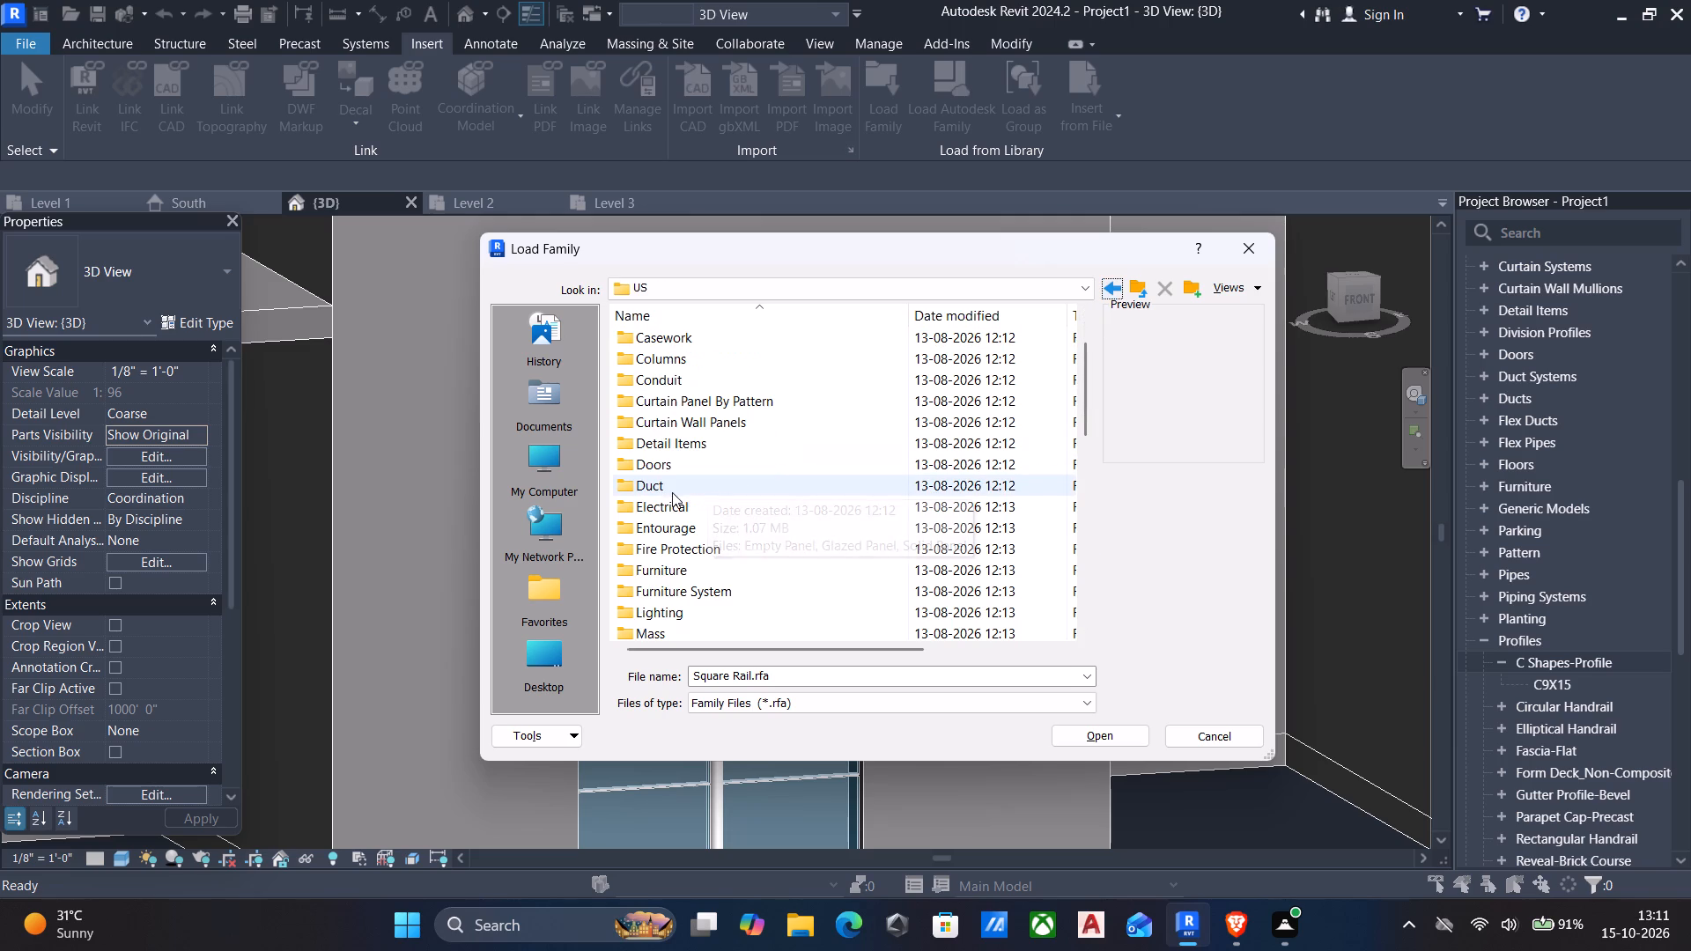
{"action": "scroll", "coordinate": [667, 605], "scroll_direction": "down", "scroll_amount": 1}
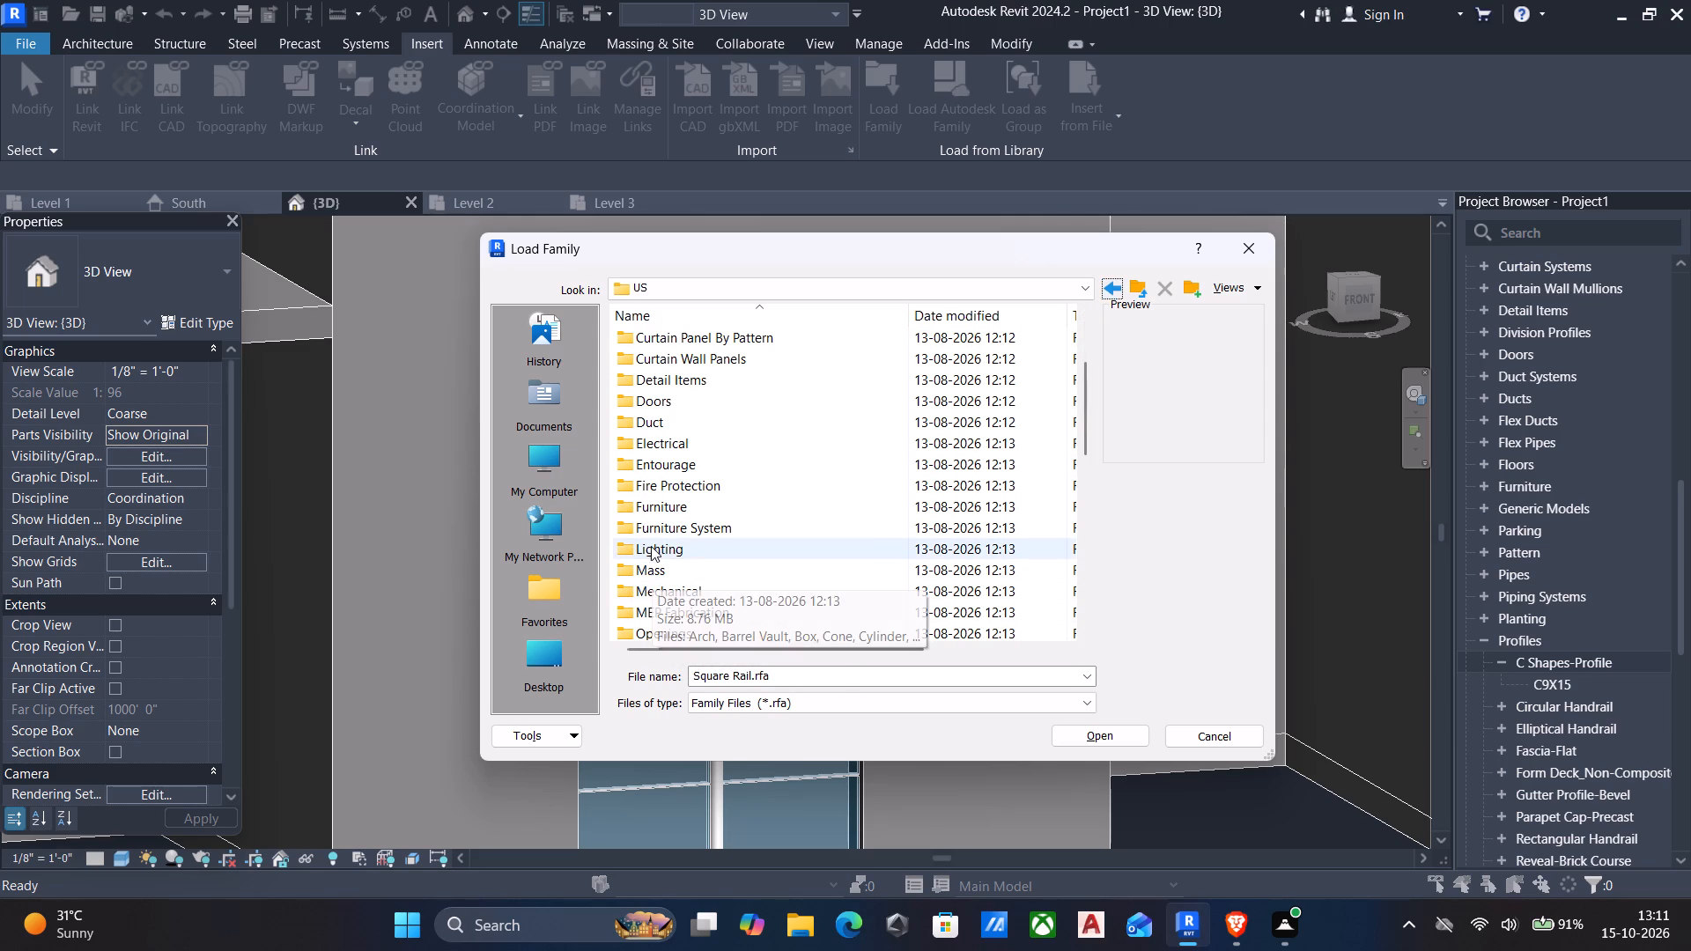
{"action": "scroll", "coordinate": [671, 536], "scroll_direction": "down", "scroll_amount": 1}
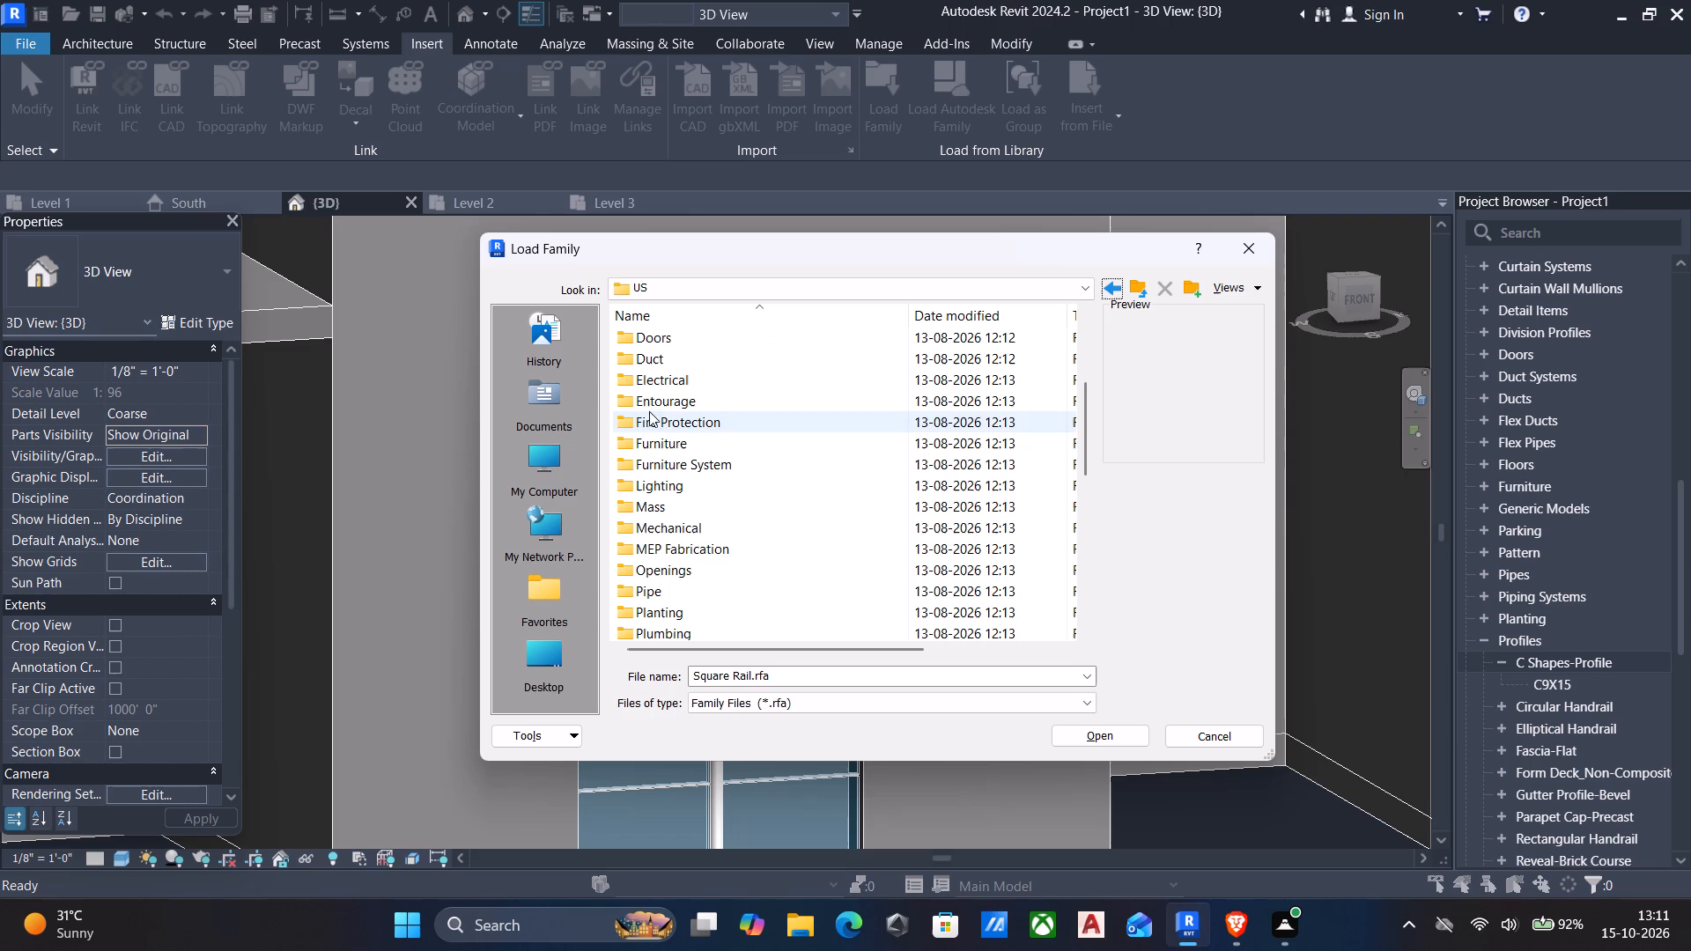
{"action": "scroll", "coordinate": [668, 487], "scroll_direction": "up", "scroll_amount": 1}
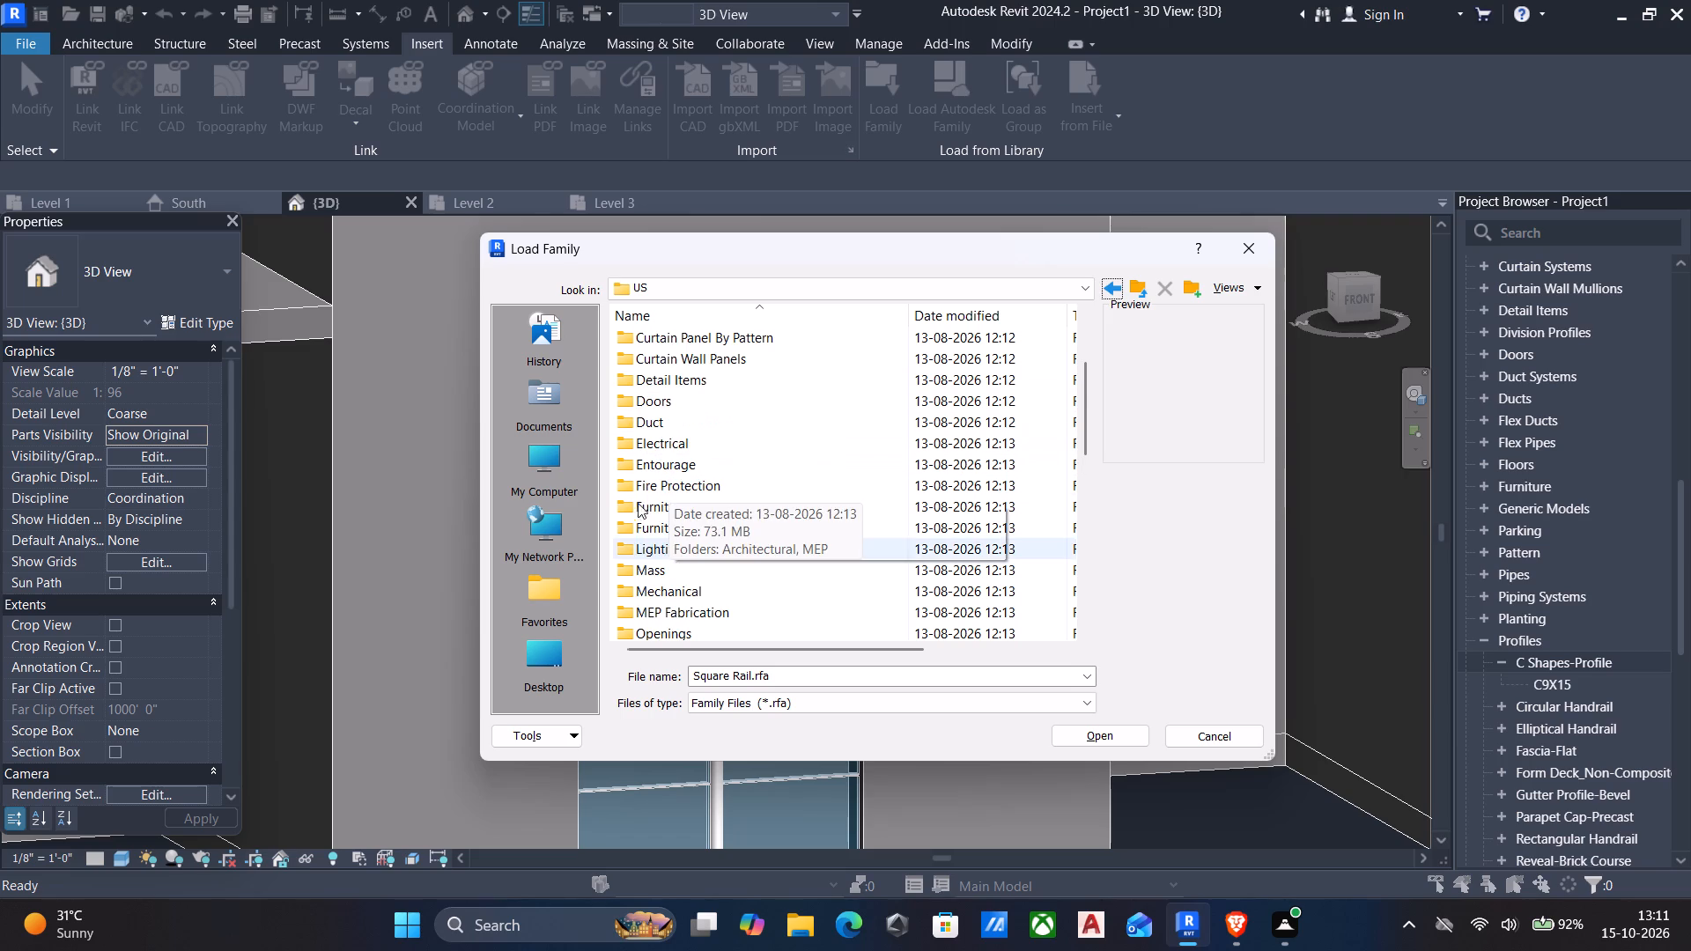
{"action": "scroll", "coordinate": [634, 439], "scroll_direction": "down", "scroll_amount": 1}
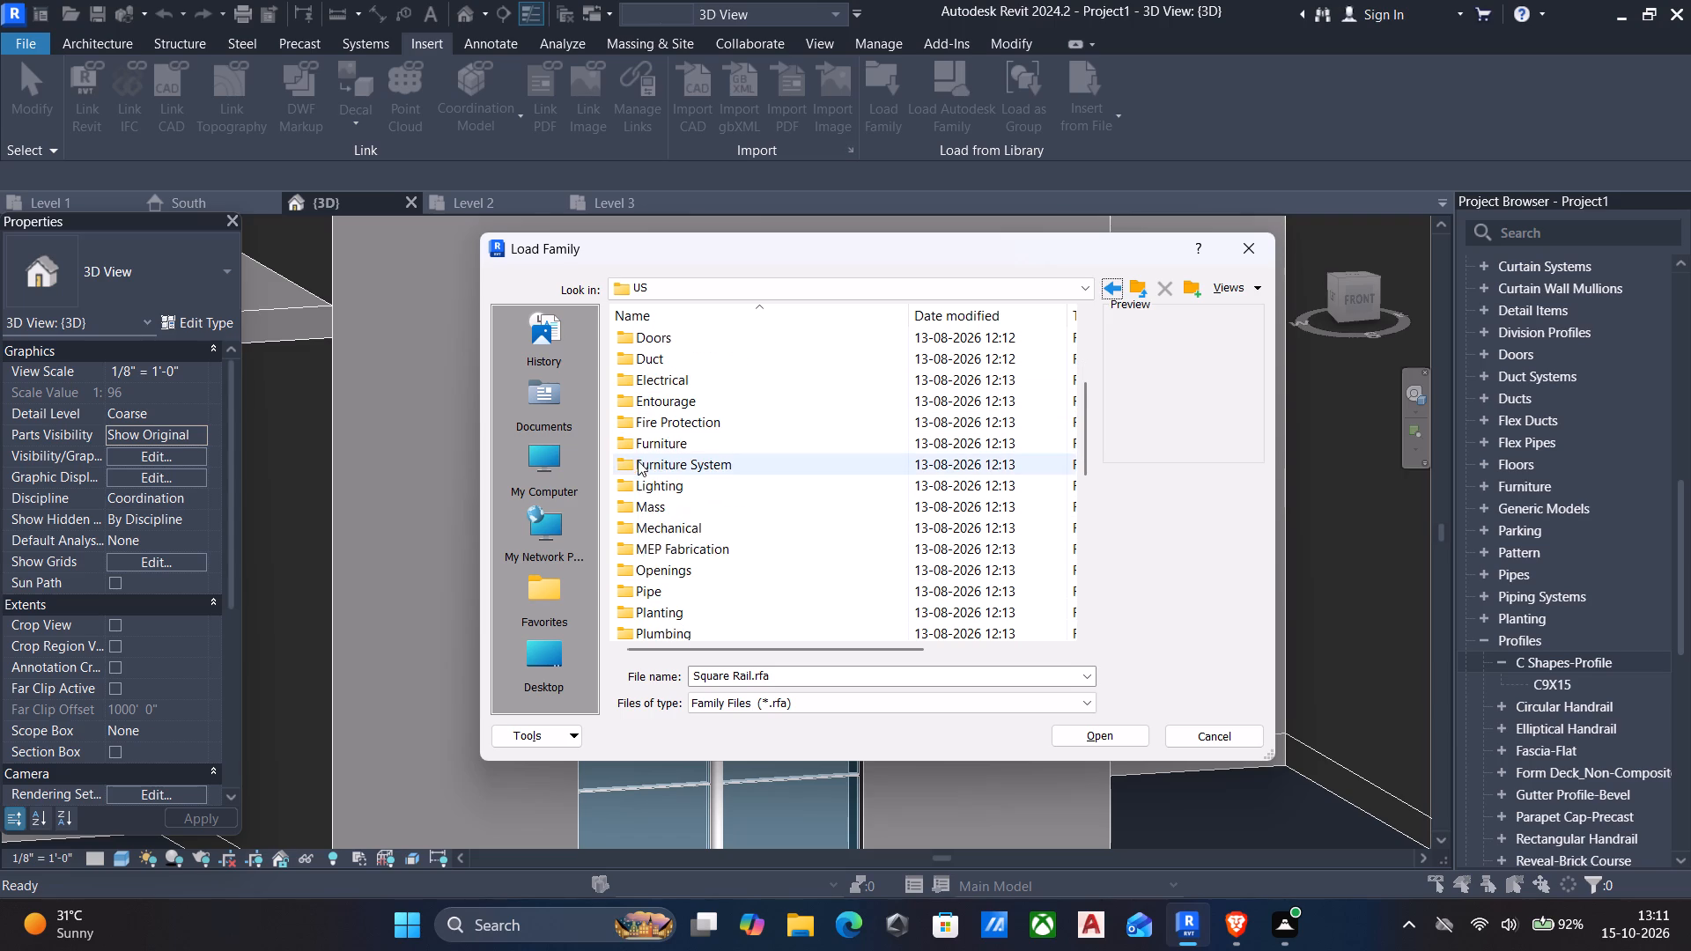
{"action": "scroll", "coordinate": [656, 542], "scroll_direction": "down", "scroll_amount": 1}
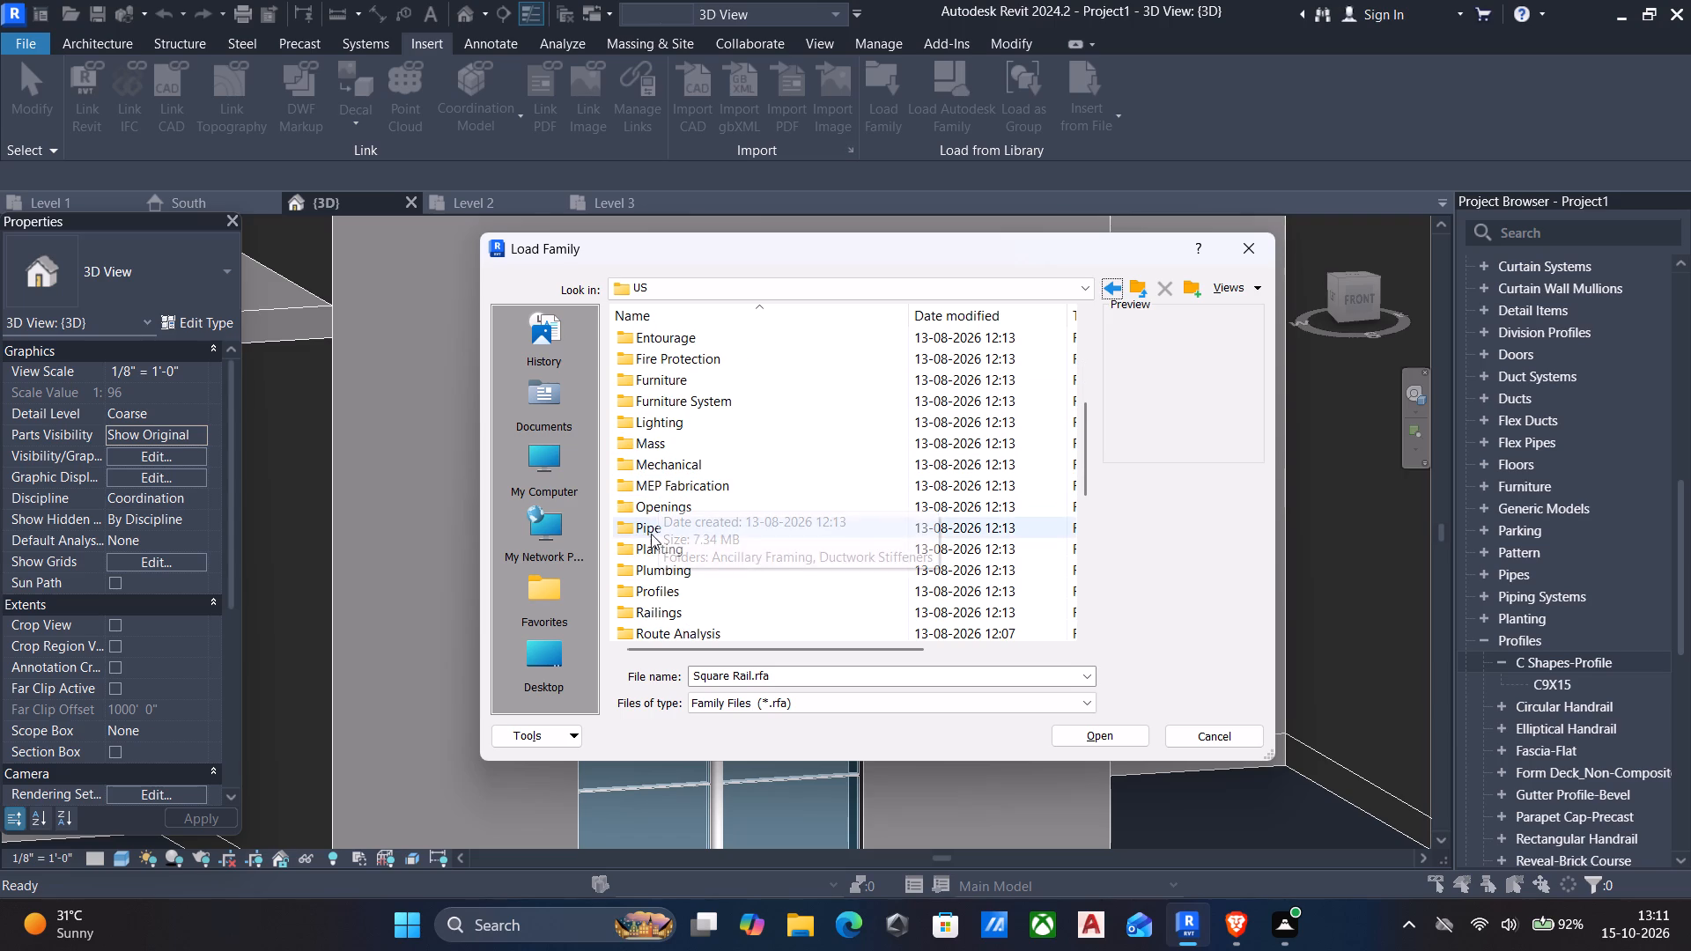
Preview the families in the library's Profiles > Wall folder, from Cornice 1 through Wall Sweep-CMU Course.
{"action": "double_click", "coordinate": [631, 589]}
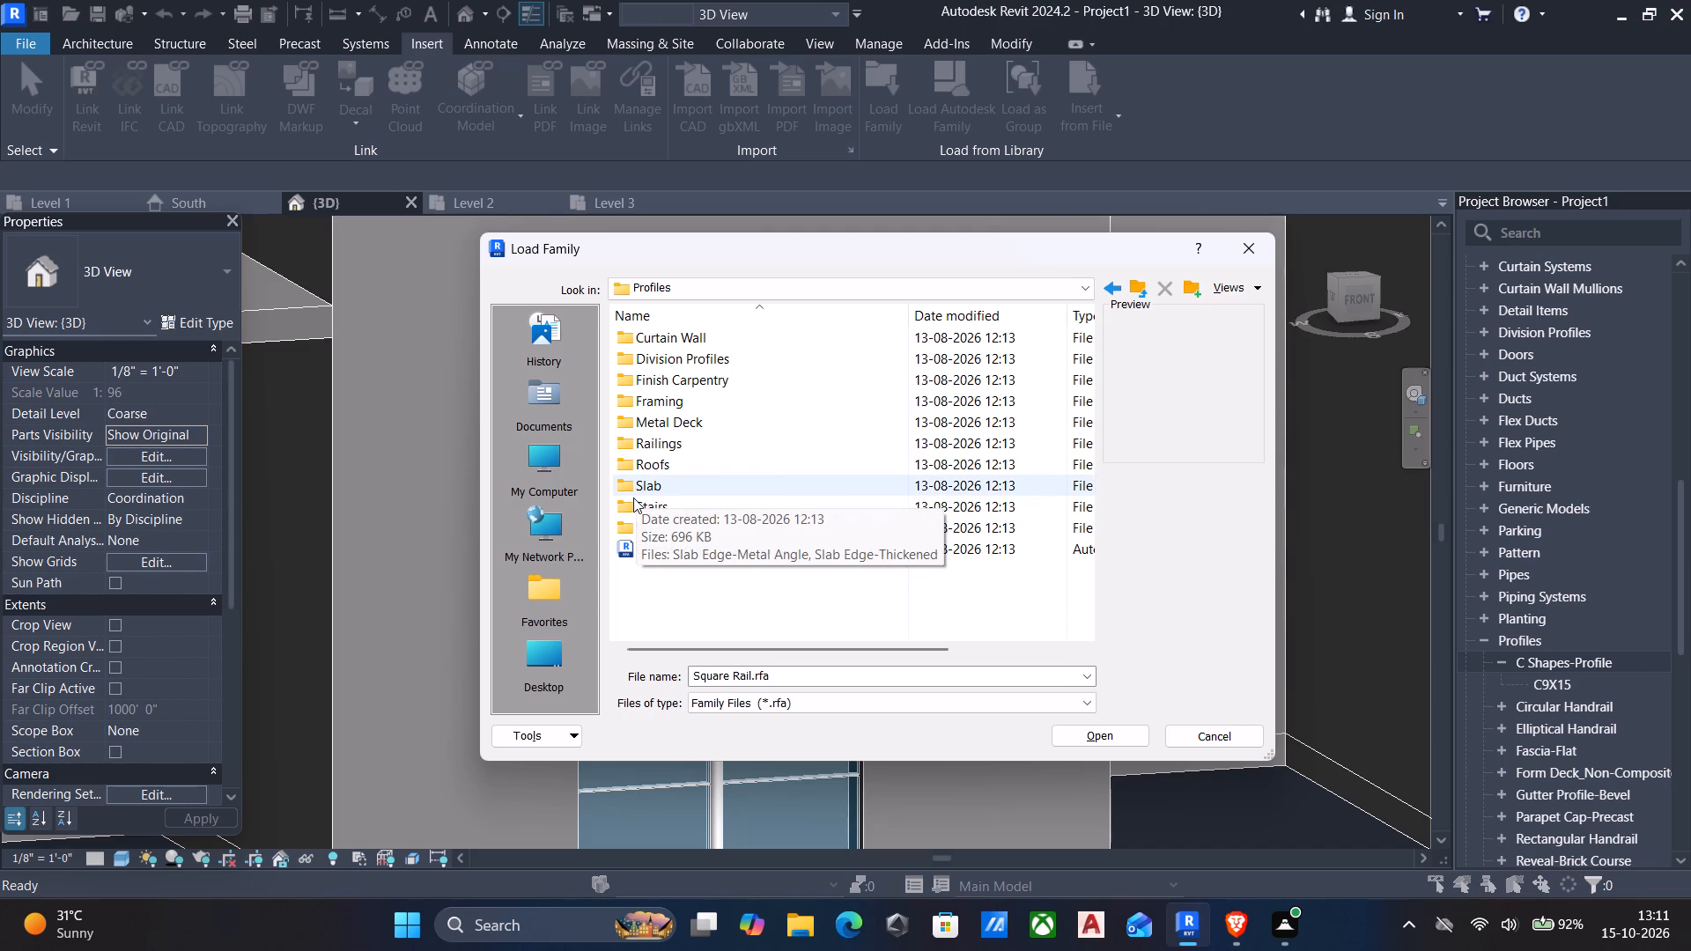
{"action": "double_click", "coordinate": [631, 520]}
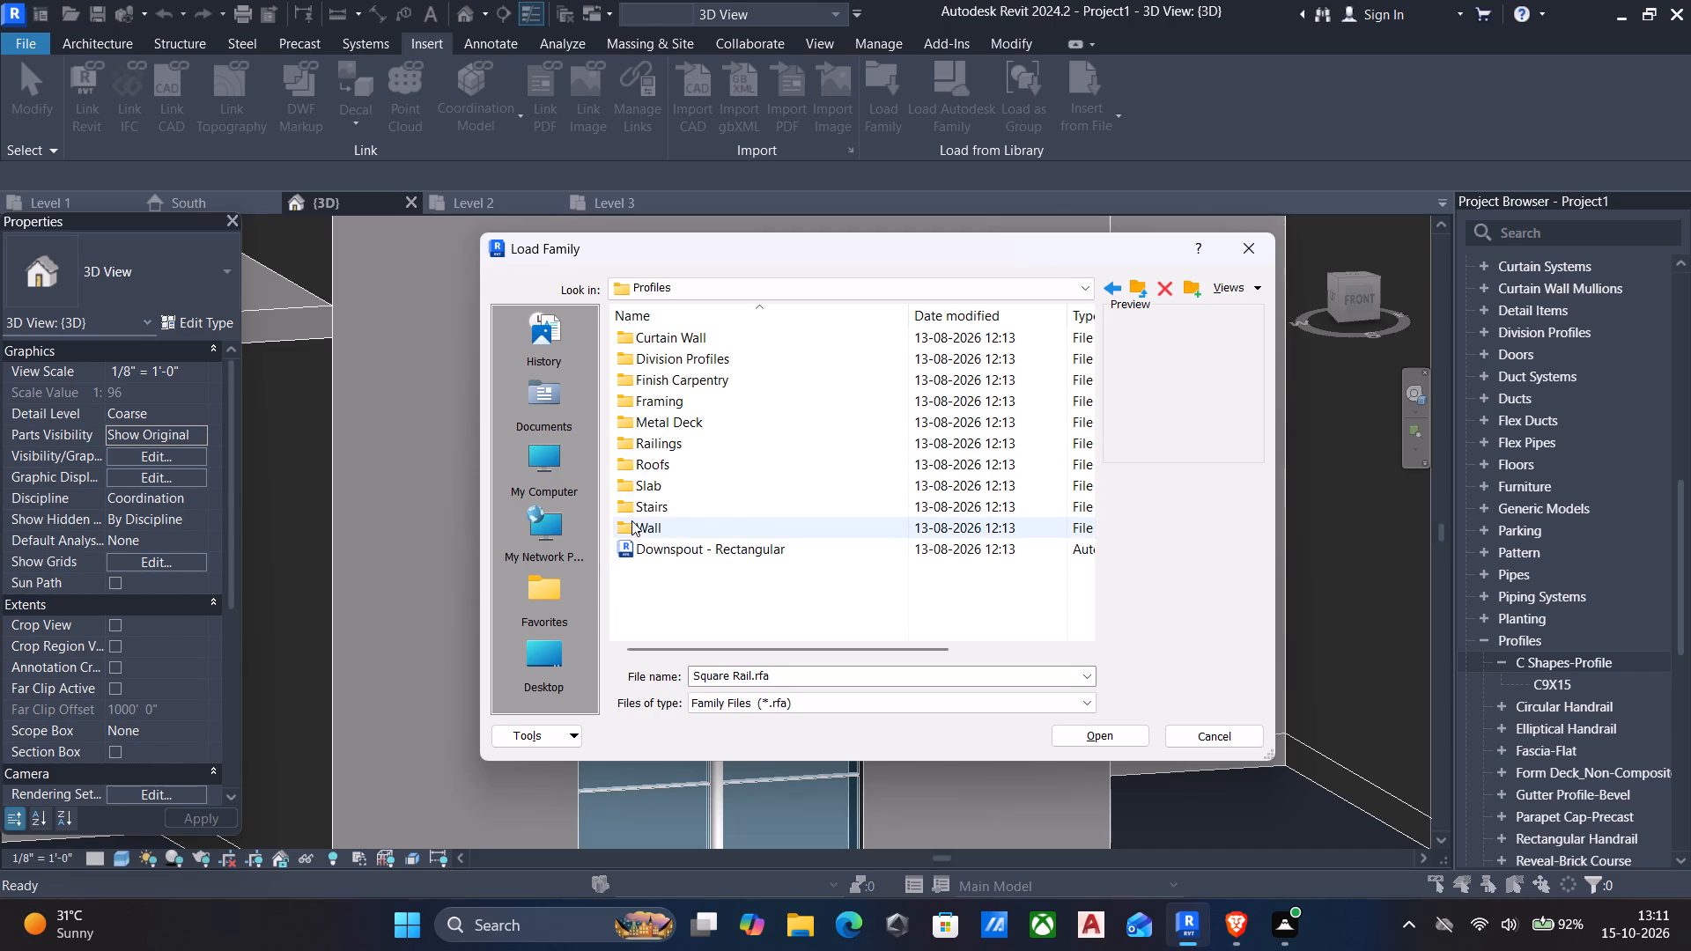
{"action": "left_click", "coordinate": [668, 335]}
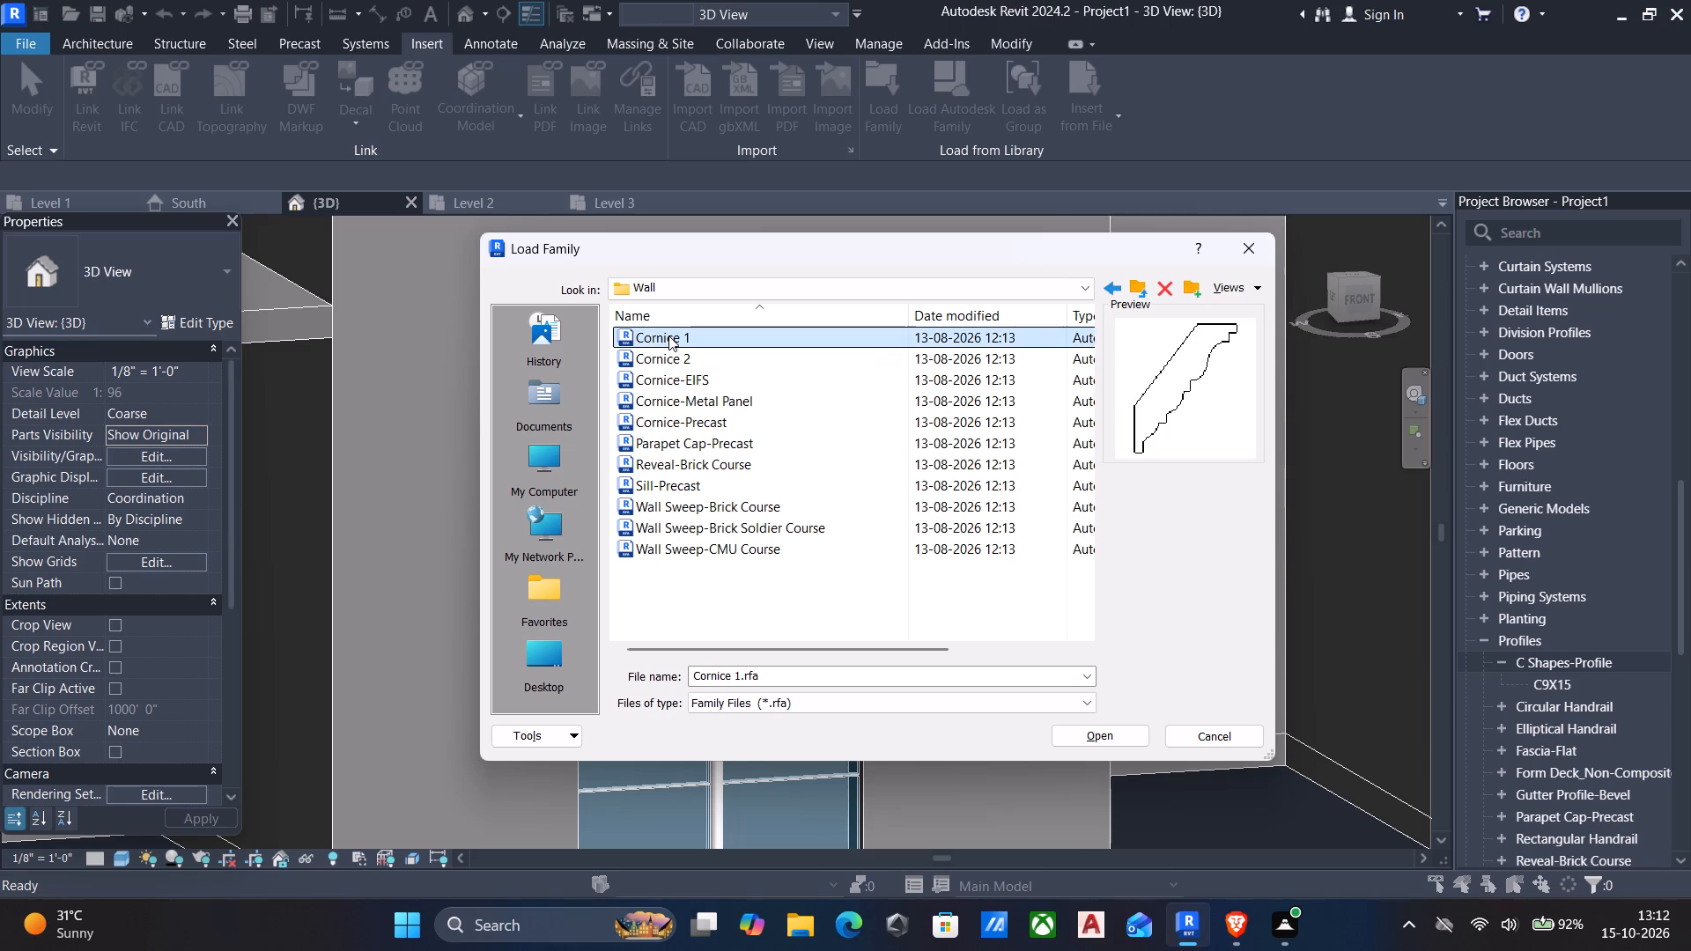
{"action": "key", "text": "Down"}
{"action": "key", "text": "Down"}
{"action": "key", "text": "Down"}
{"action": "key", "text": "Down"}
{"action": "key", "text": "Down"}
{"action": "key", "text": "Down"}
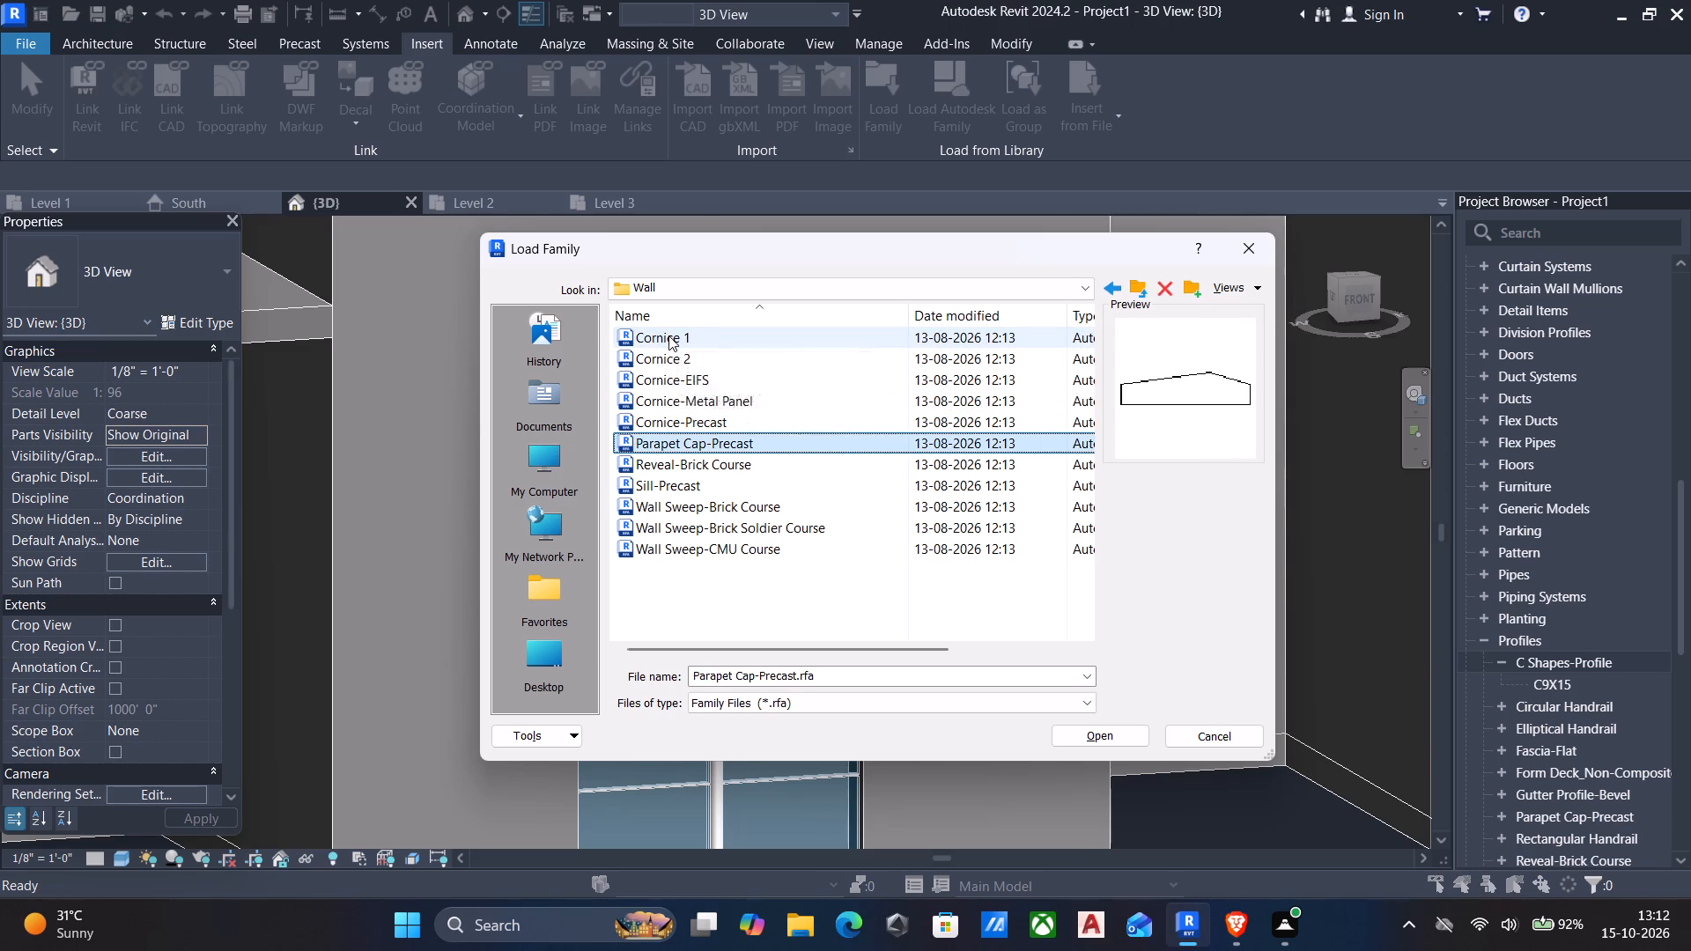
{"action": "key", "text": "Down"}
{"action": "key", "text": "Down"}
{"action": "key", "text": "Down"}
{"action": "key", "text": "Down"}
{"action": "key", "text": "Down"}
{"action": "key", "text": "Down"}
{"action": "key", "text": "Down"}
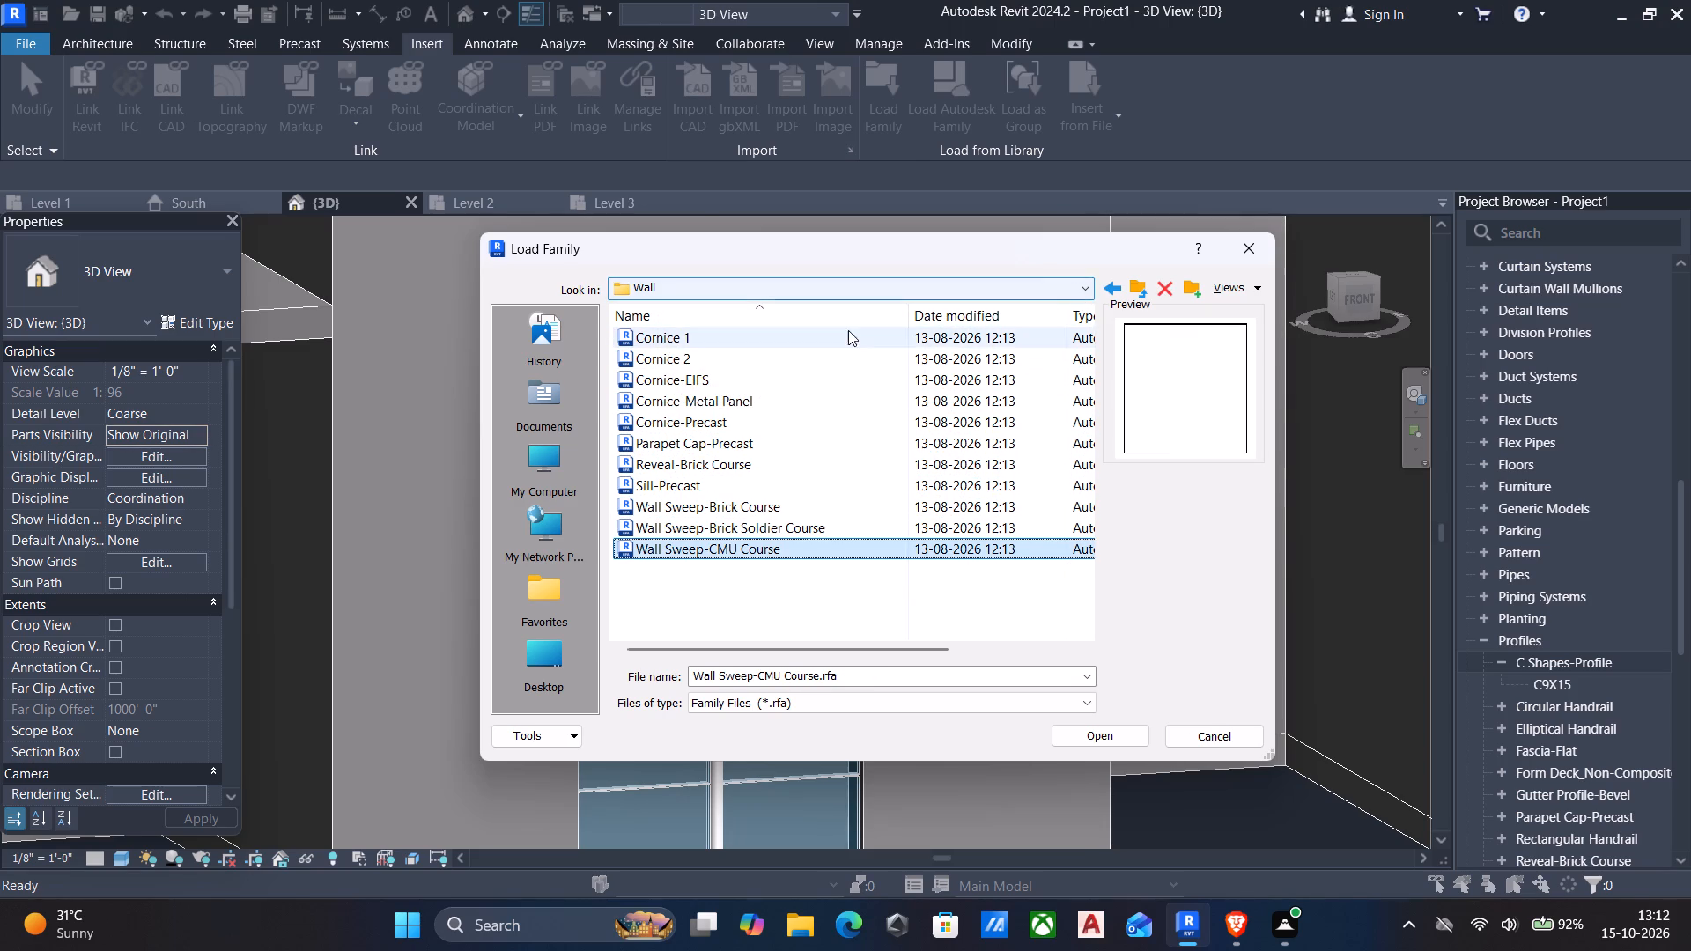
Load the Elliptical Rail profile family from the library's Profiles > Railings folder into the project.
{"action": "left_click", "coordinate": [1112, 291]}
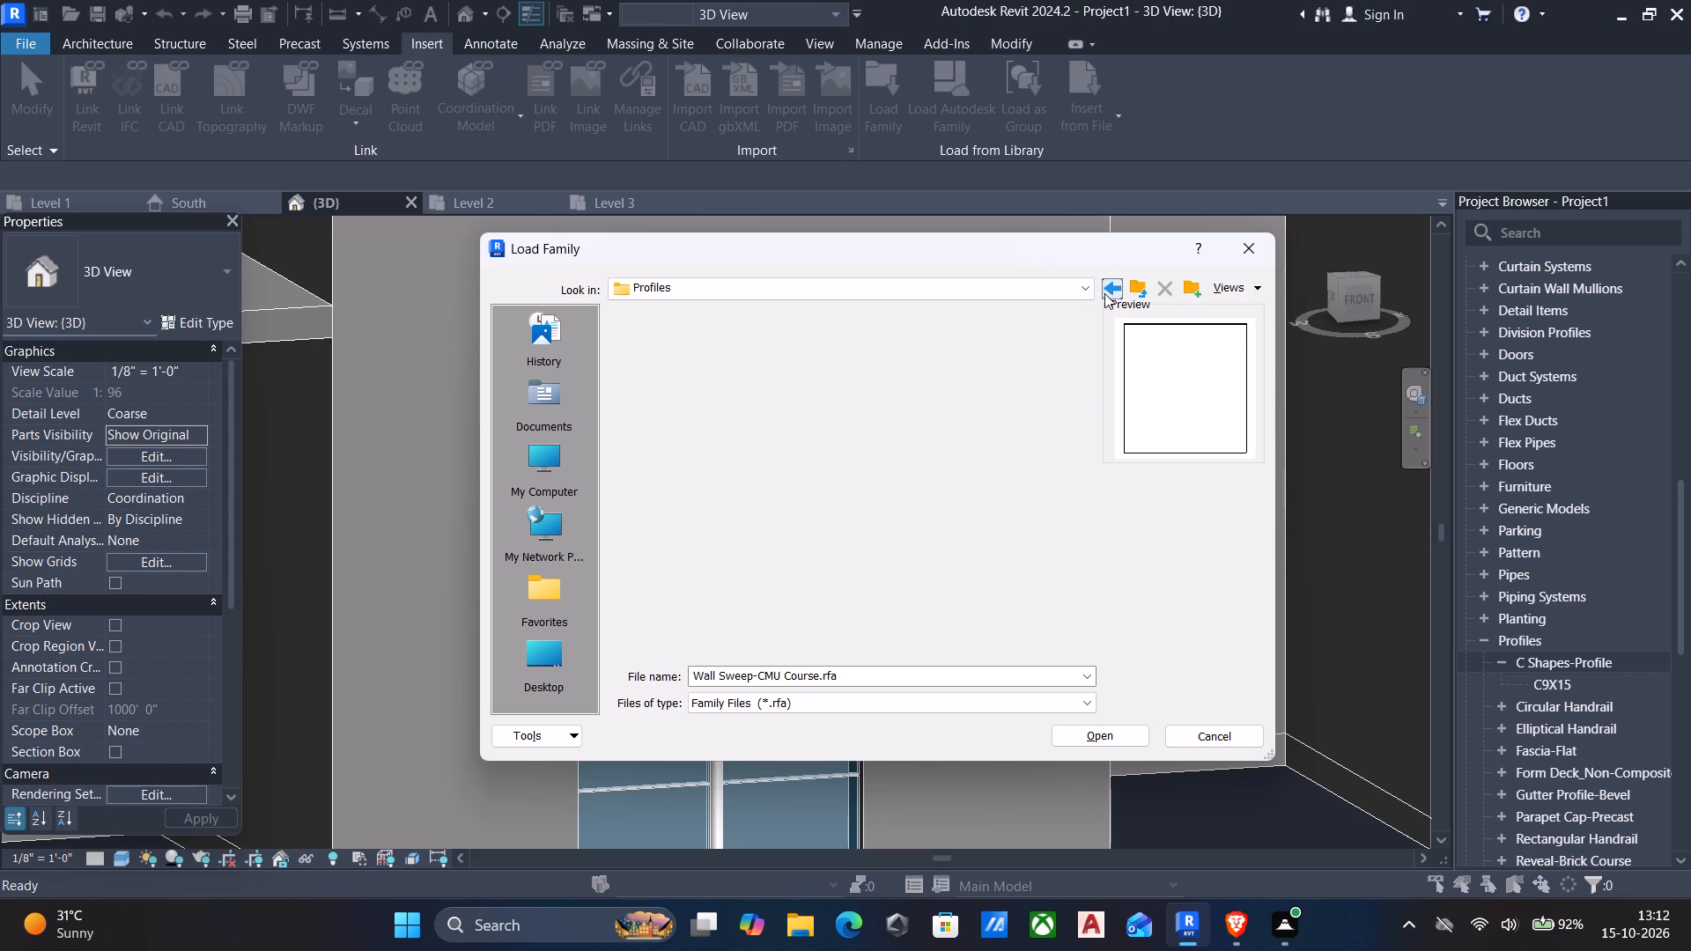
{"action": "double_click", "coordinate": [632, 446]}
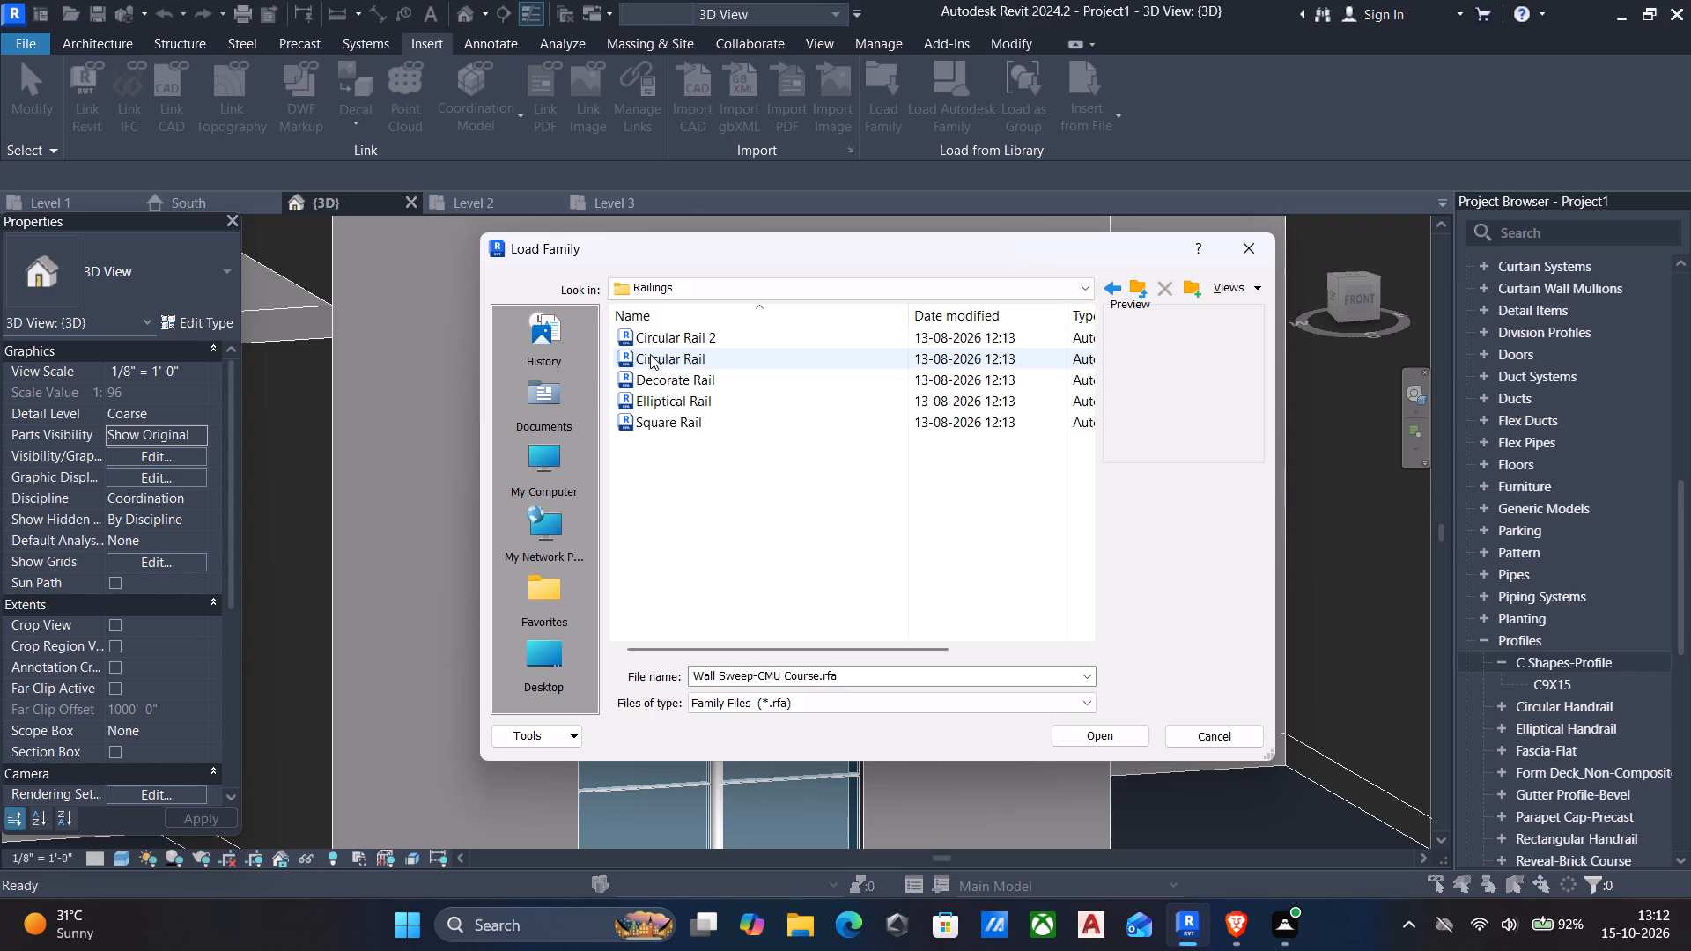
{"action": "left_click", "coordinate": [639, 339]}
{"action": "key", "text": "Down"}
{"action": "key", "text": "Down"}
{"action": "key", "text": "Down"}
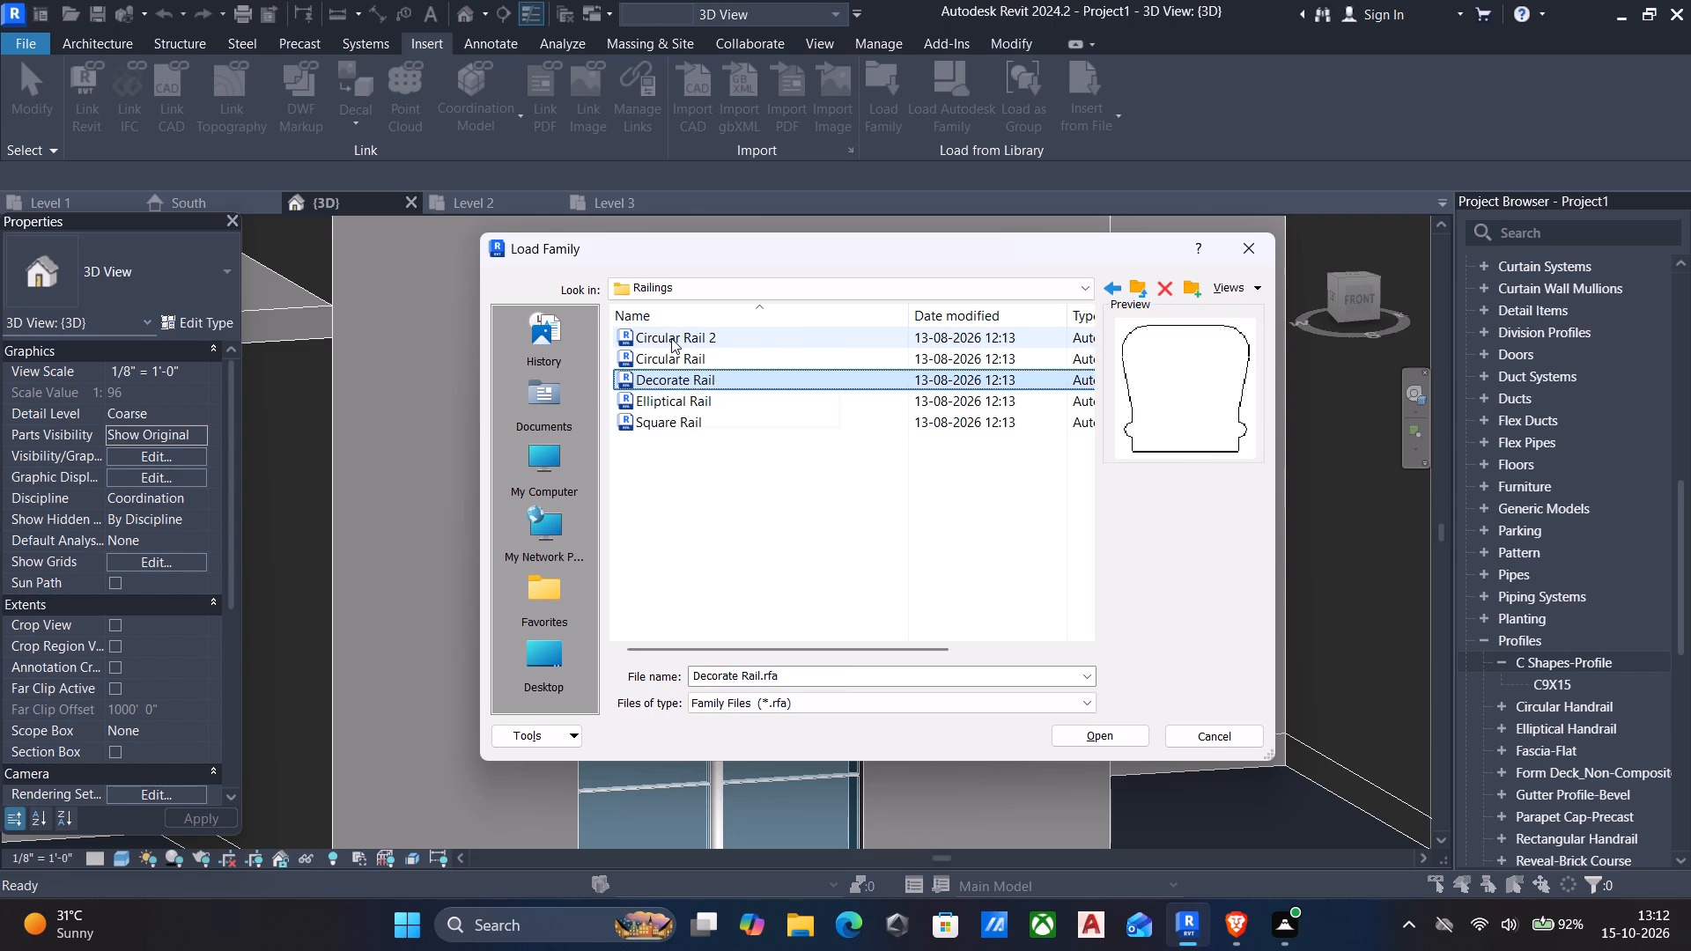
{"action": "key", "text": "Down"}
{"action": "key", "text": "Down"}
{"action": "key", "text": "Up"}
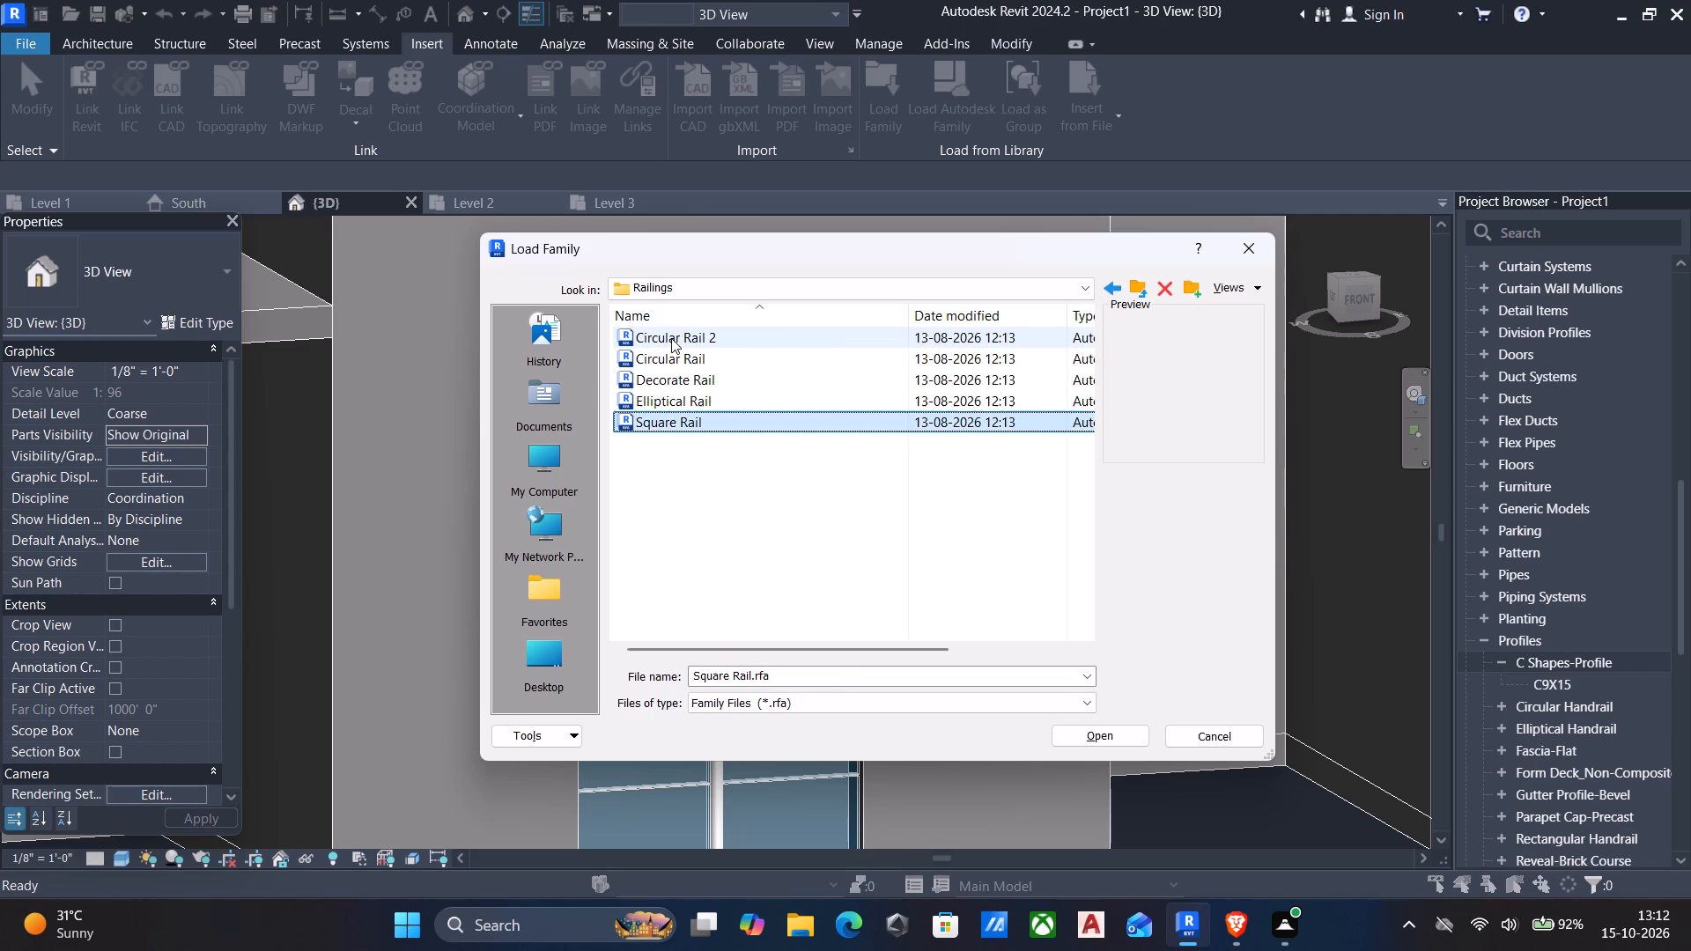
{"action": "left_click", "coordinate": [1104, 734]}
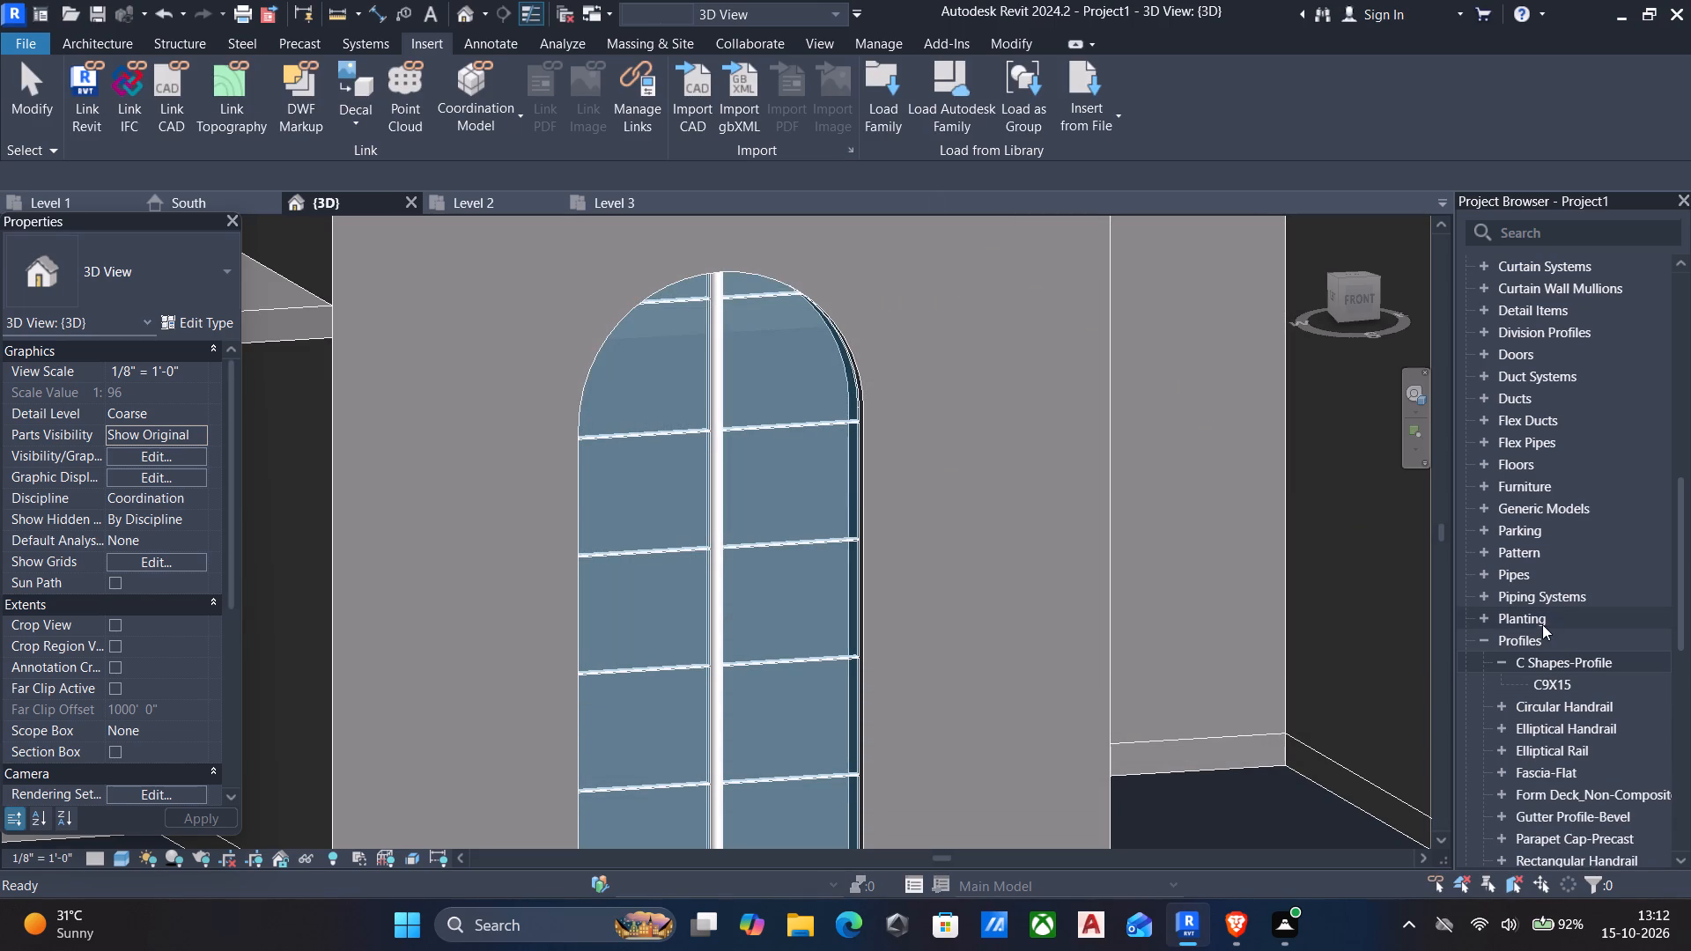
Collapse the Profiles category and examine the Baluster - Round and Baluster - Square types under the project's Railings families.
{"action": "left_click", "coordinate": [1483, 638]}
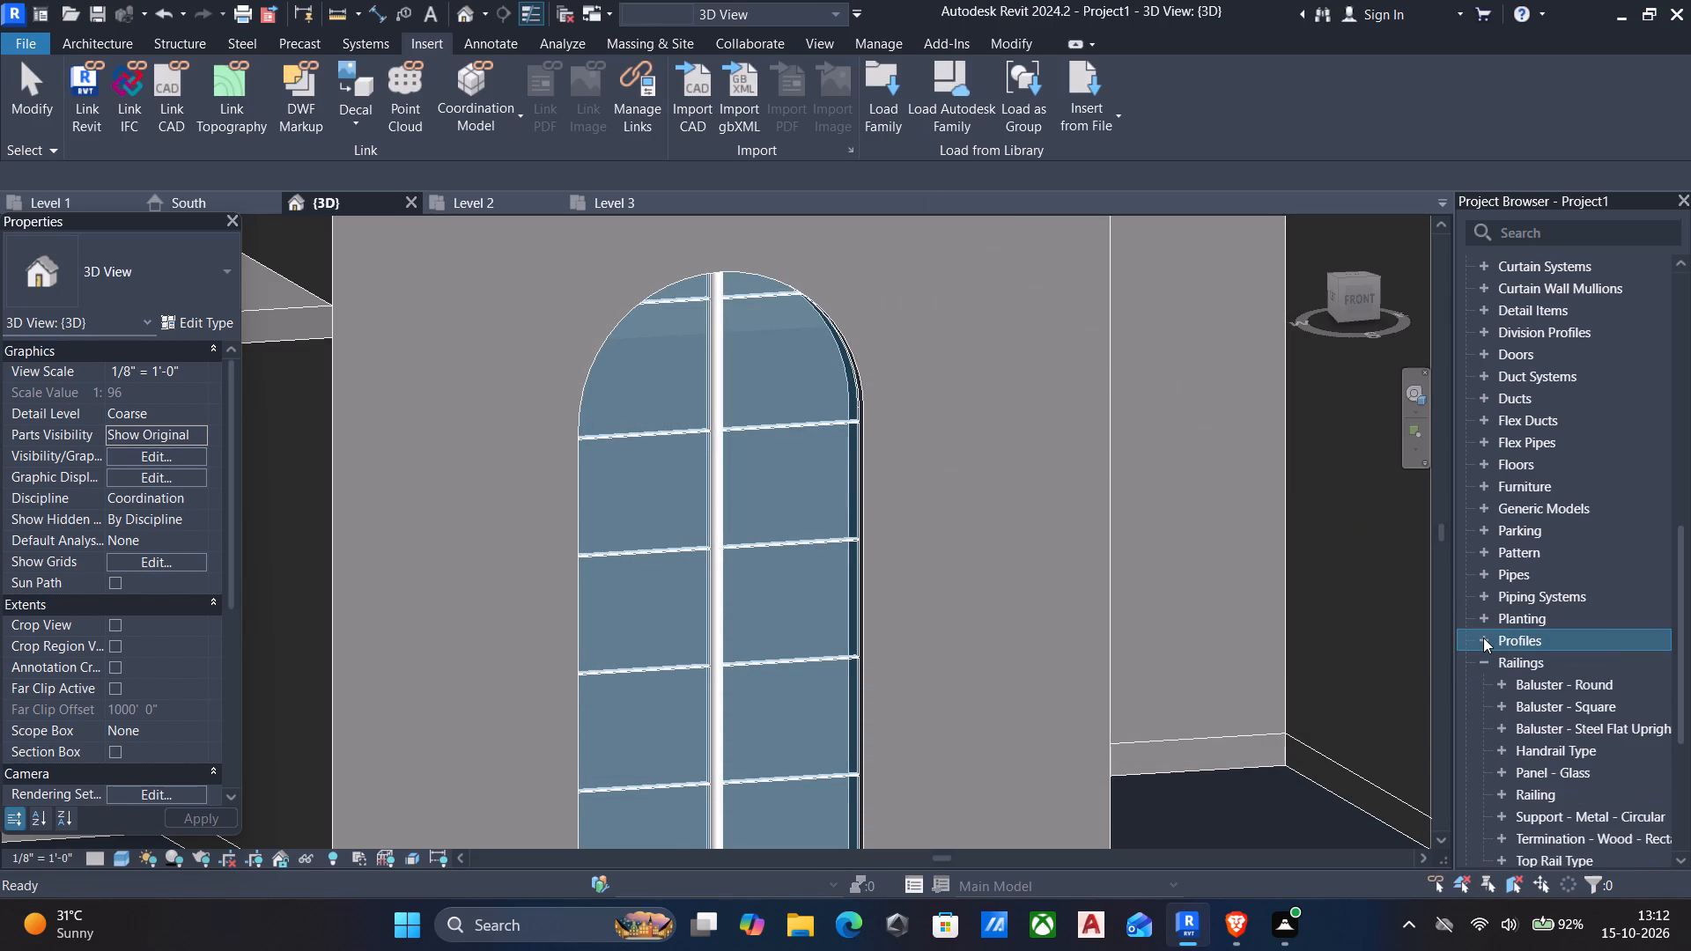
{"action": "left_click", "coordinate": [1482, 662]}
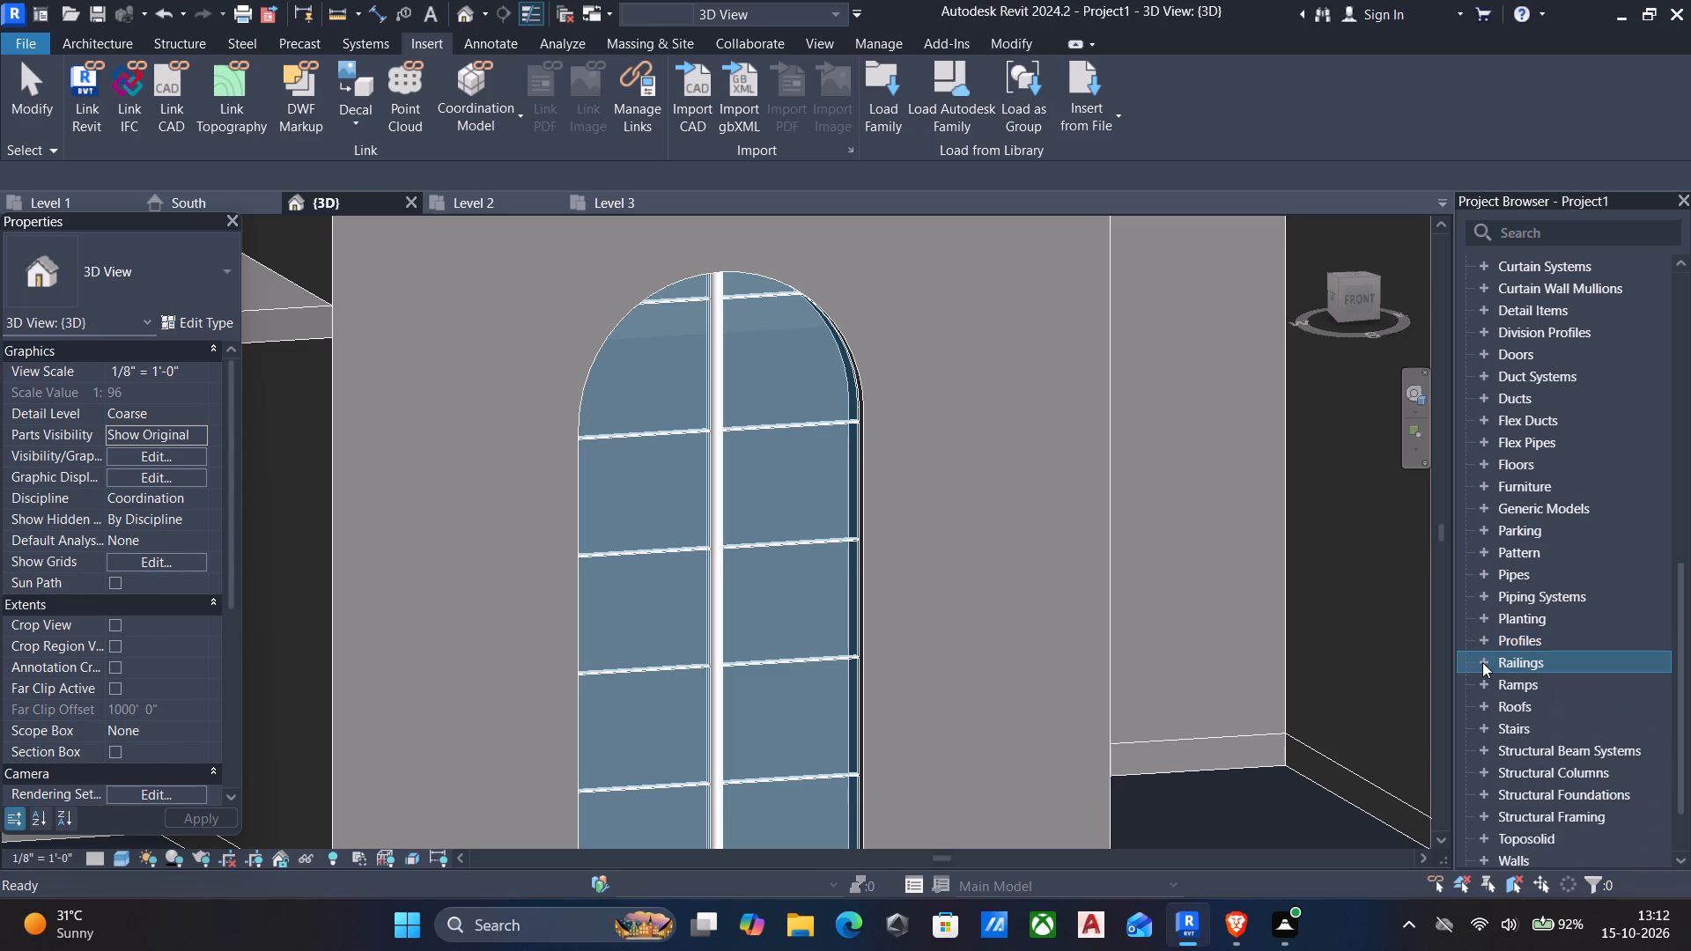
{"action": "left_click", "coordinate": [1482, 662]}
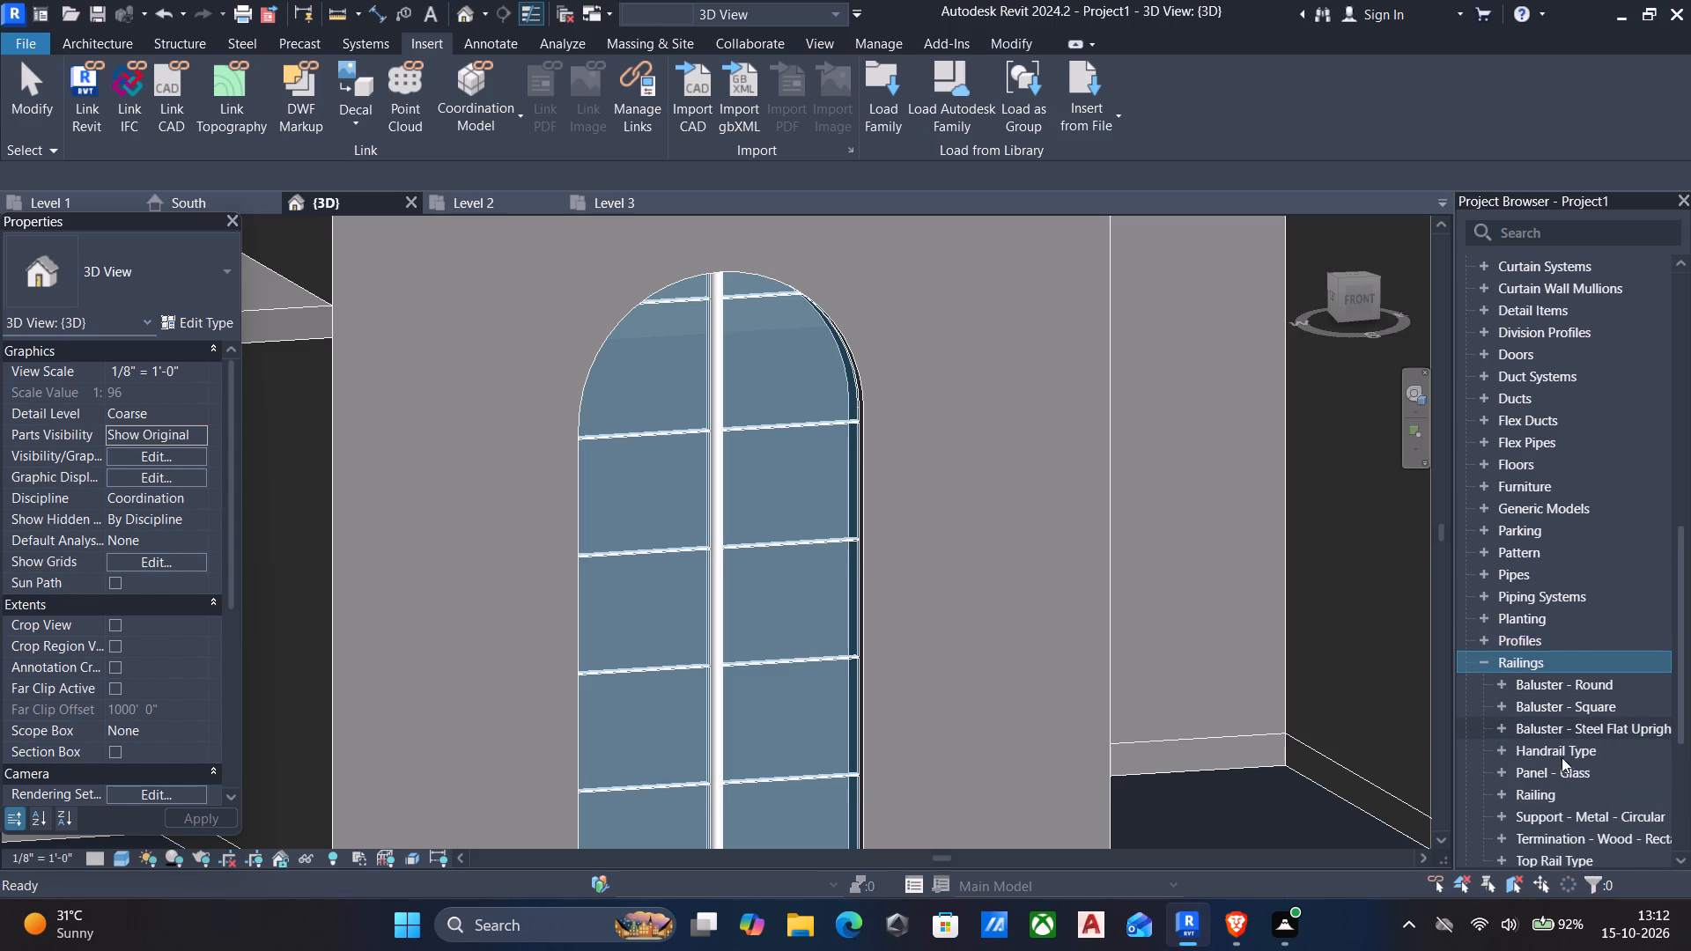
{"action": "left_click", "coordinate": [1507, 685]}
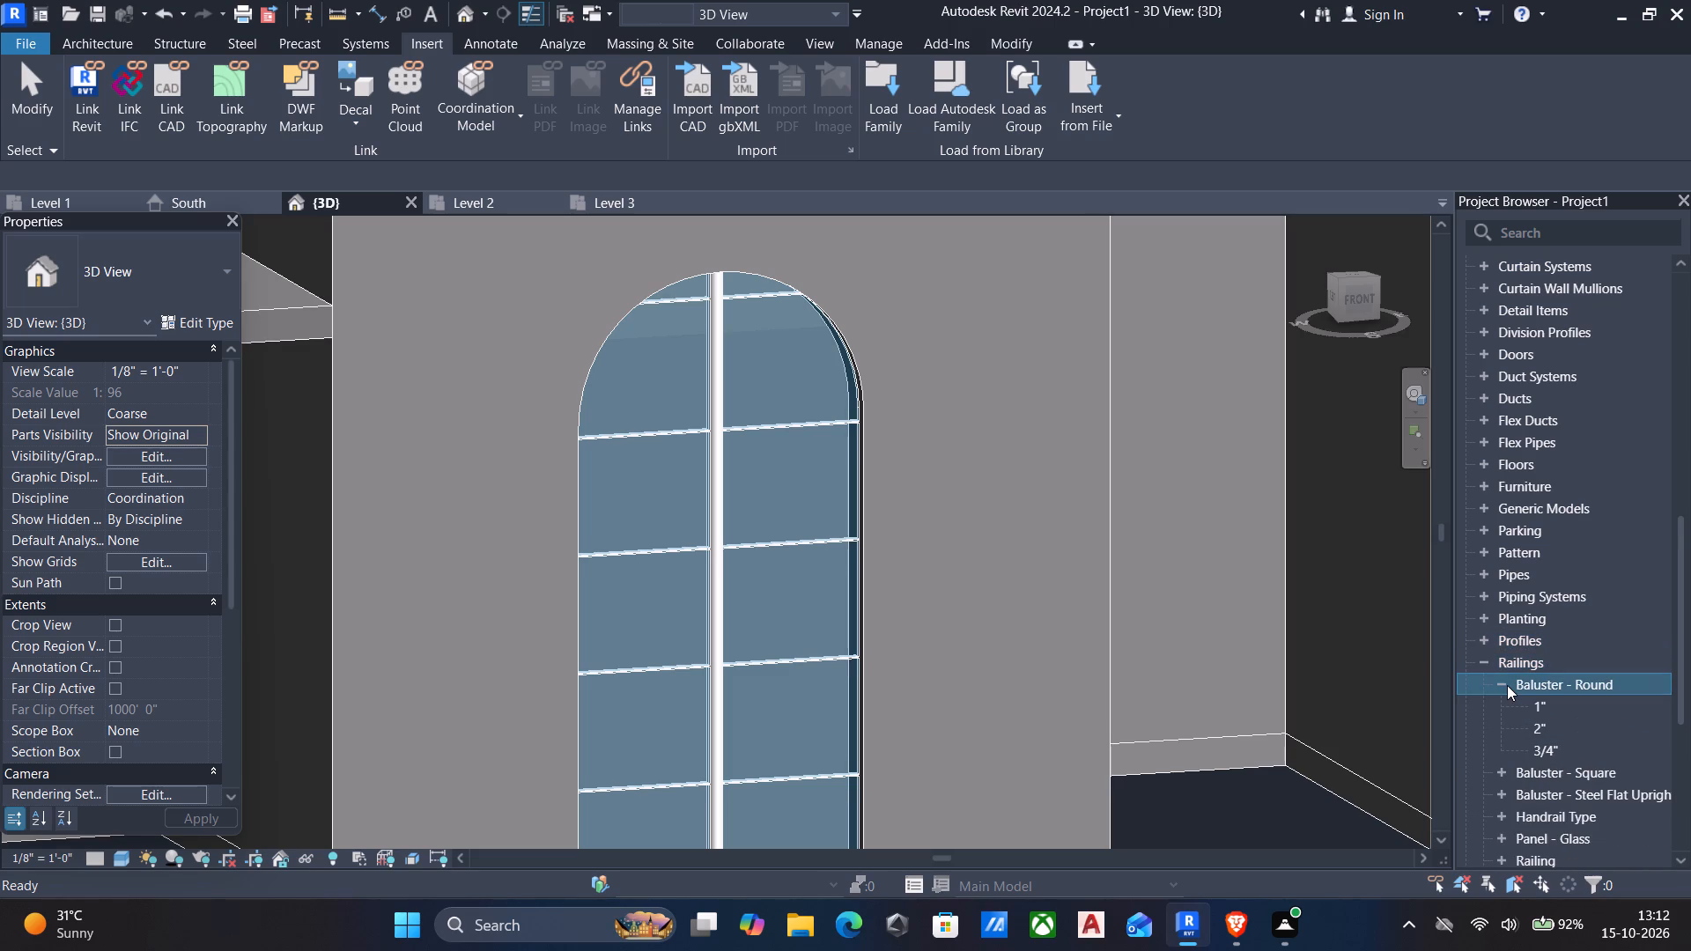
{"action": "left_click", "coordinate": [1507, 685]}
{"action": "left_click", "coordinate": [1502, 701]}
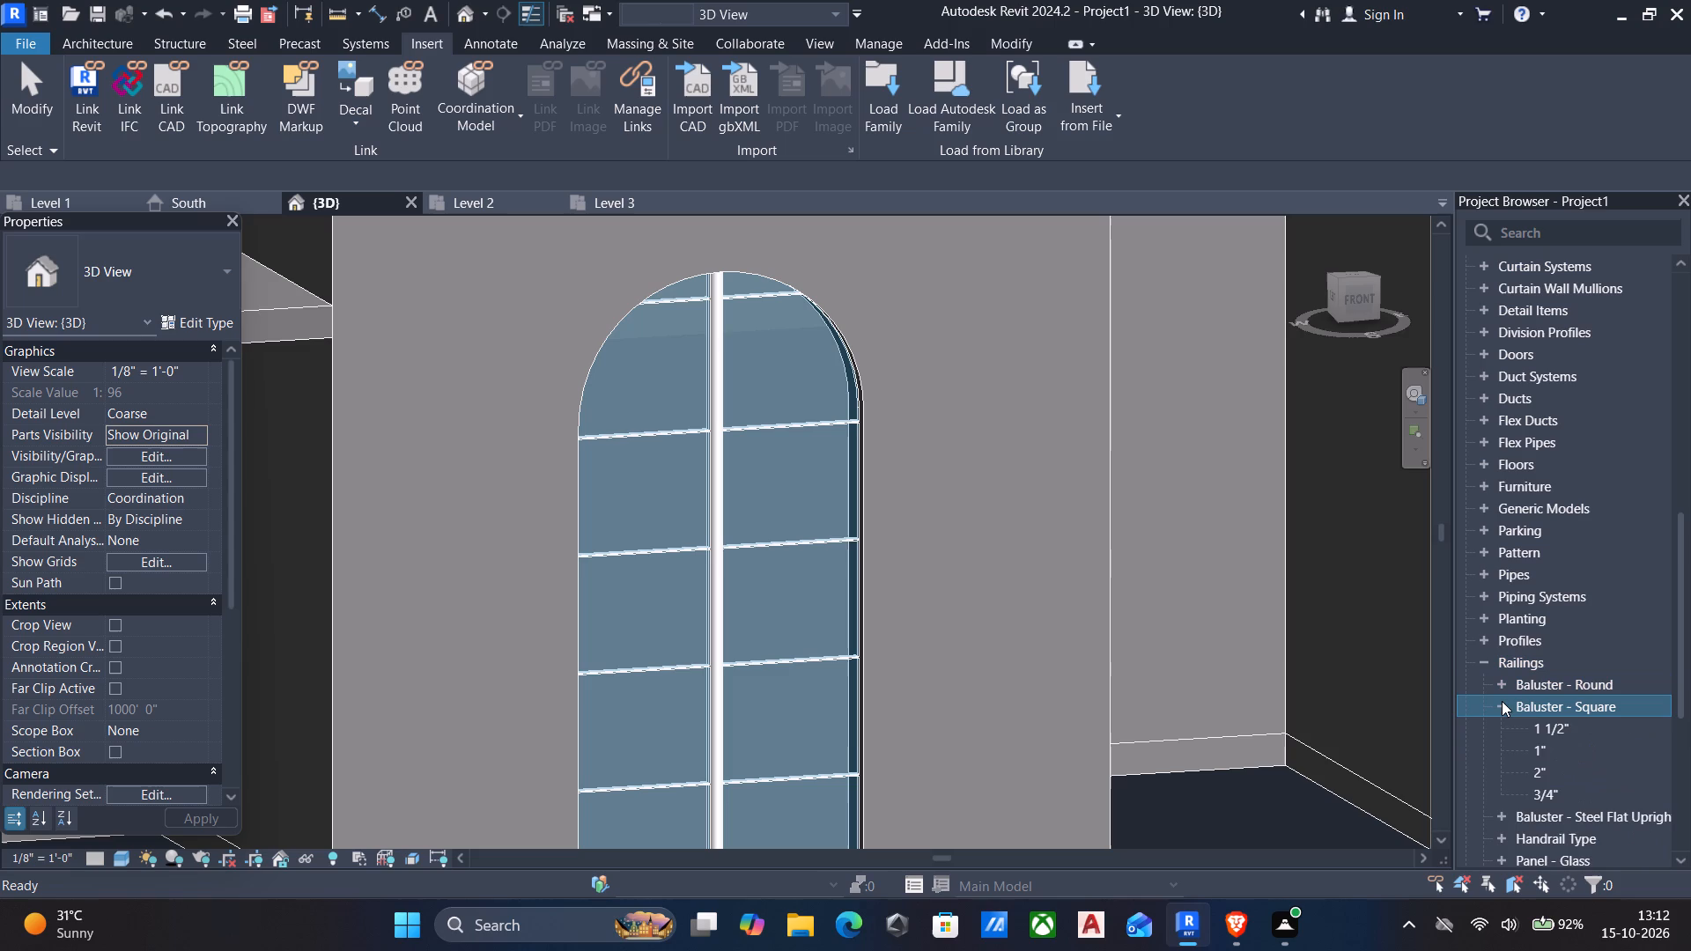
{"action": "left_click", "coordinate": [1502, 701]}
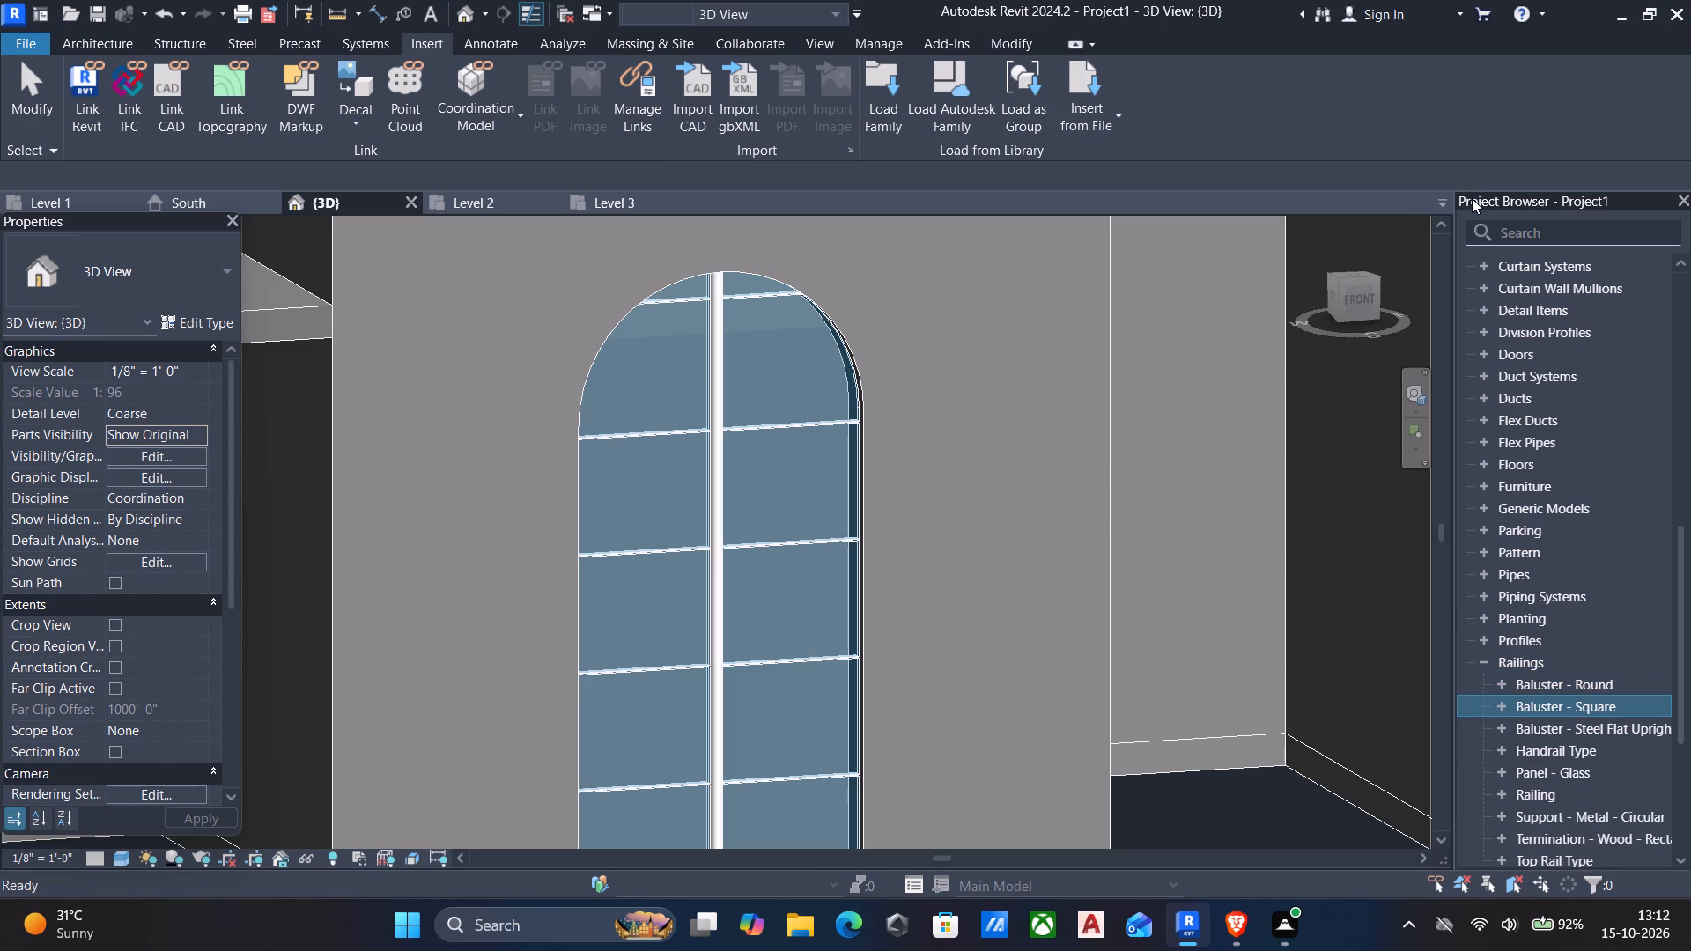
Search the project browser for "mul", try to open the Circular Mullion family, and clear the search.
{"action": "left_click", "coordinate": [1532, 225]}
{"action": "type", "text": "mul"}
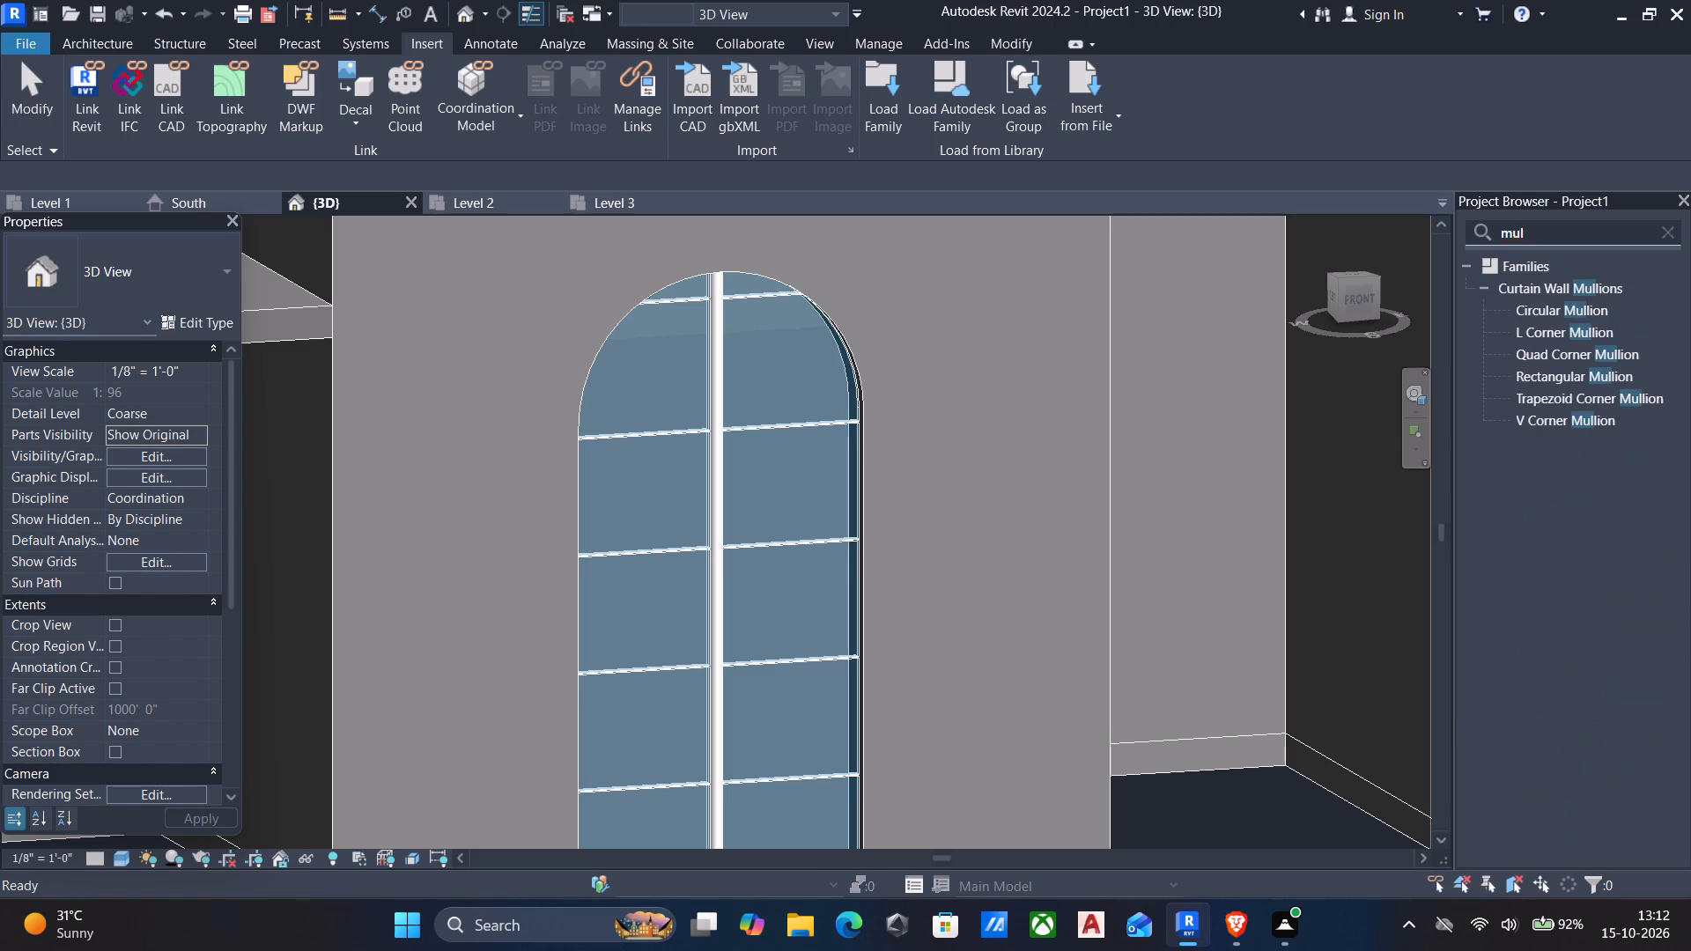
{"action": "left_click", "coordinate": [1543, 302]}
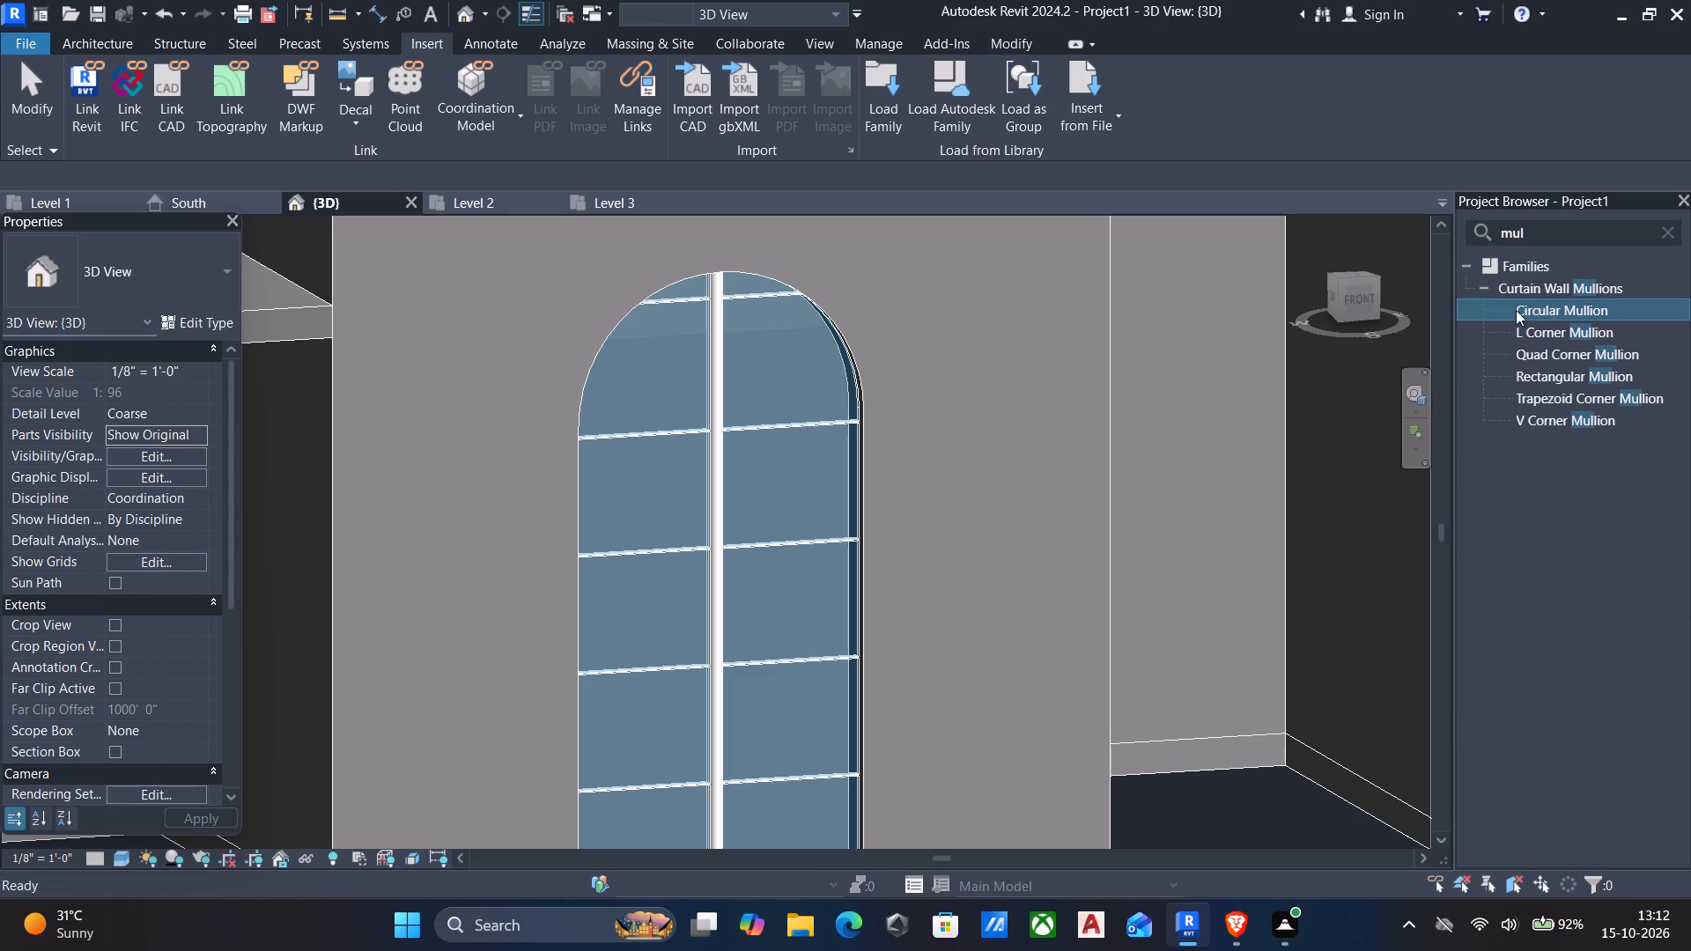
{"action": "left_click", "coordinate": [1521, 311]}
{"action": "double_click", "coordinate": [1521, 311]}
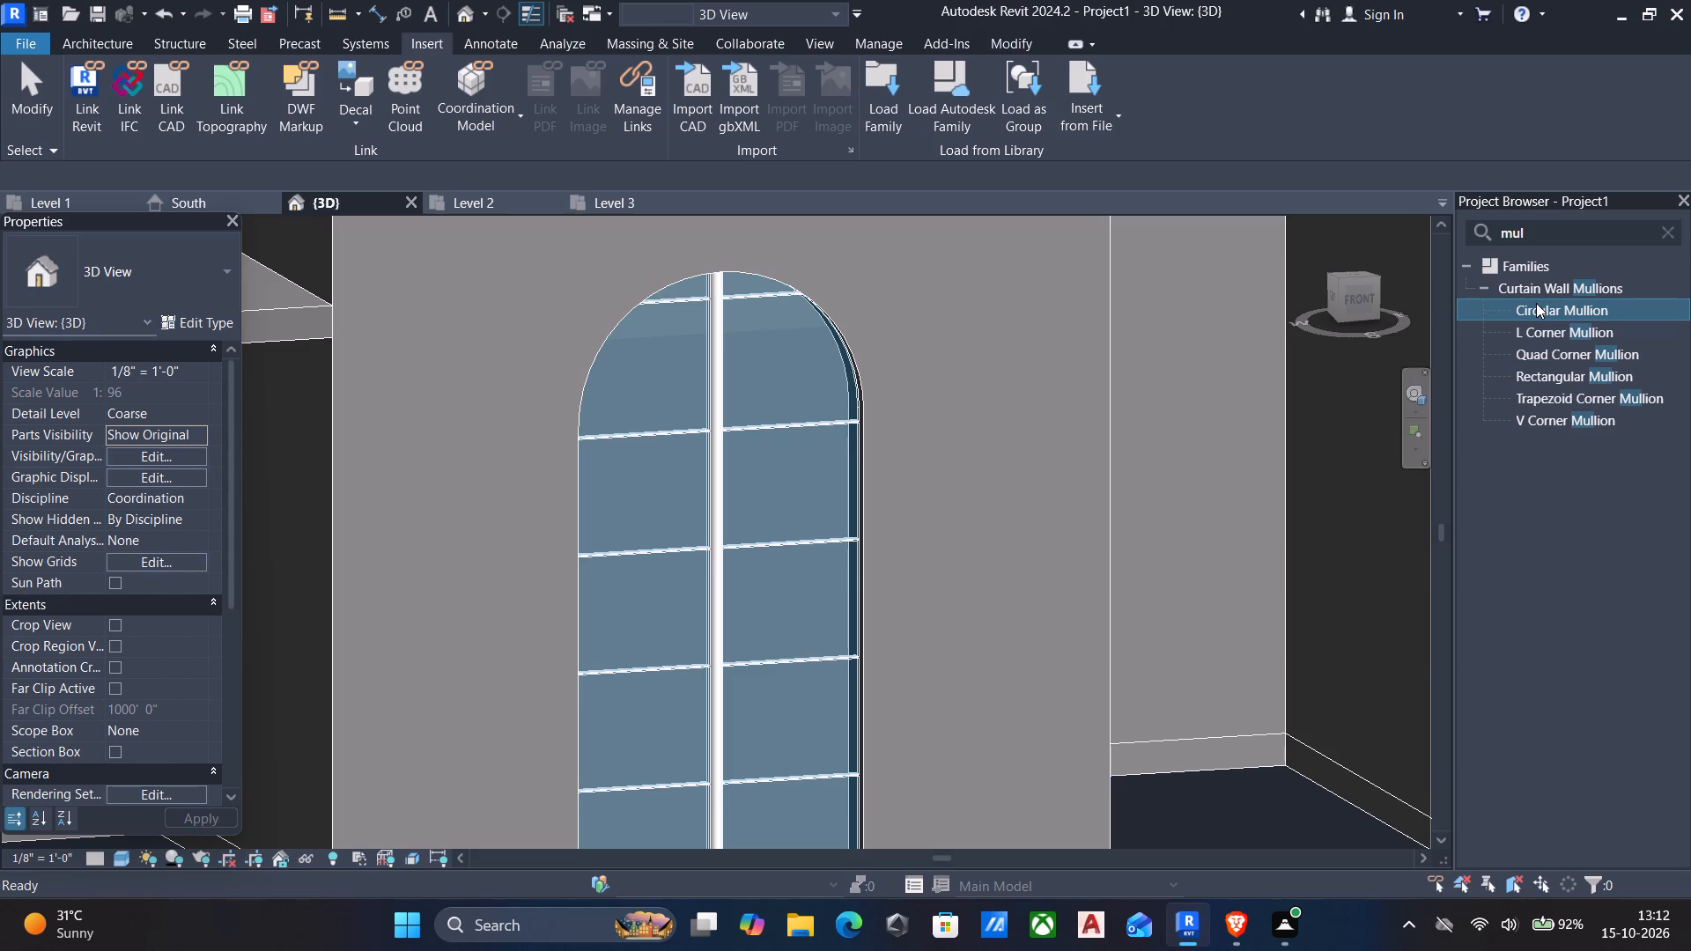
{"action": "double_click", "coordinate": [1537, 305]}
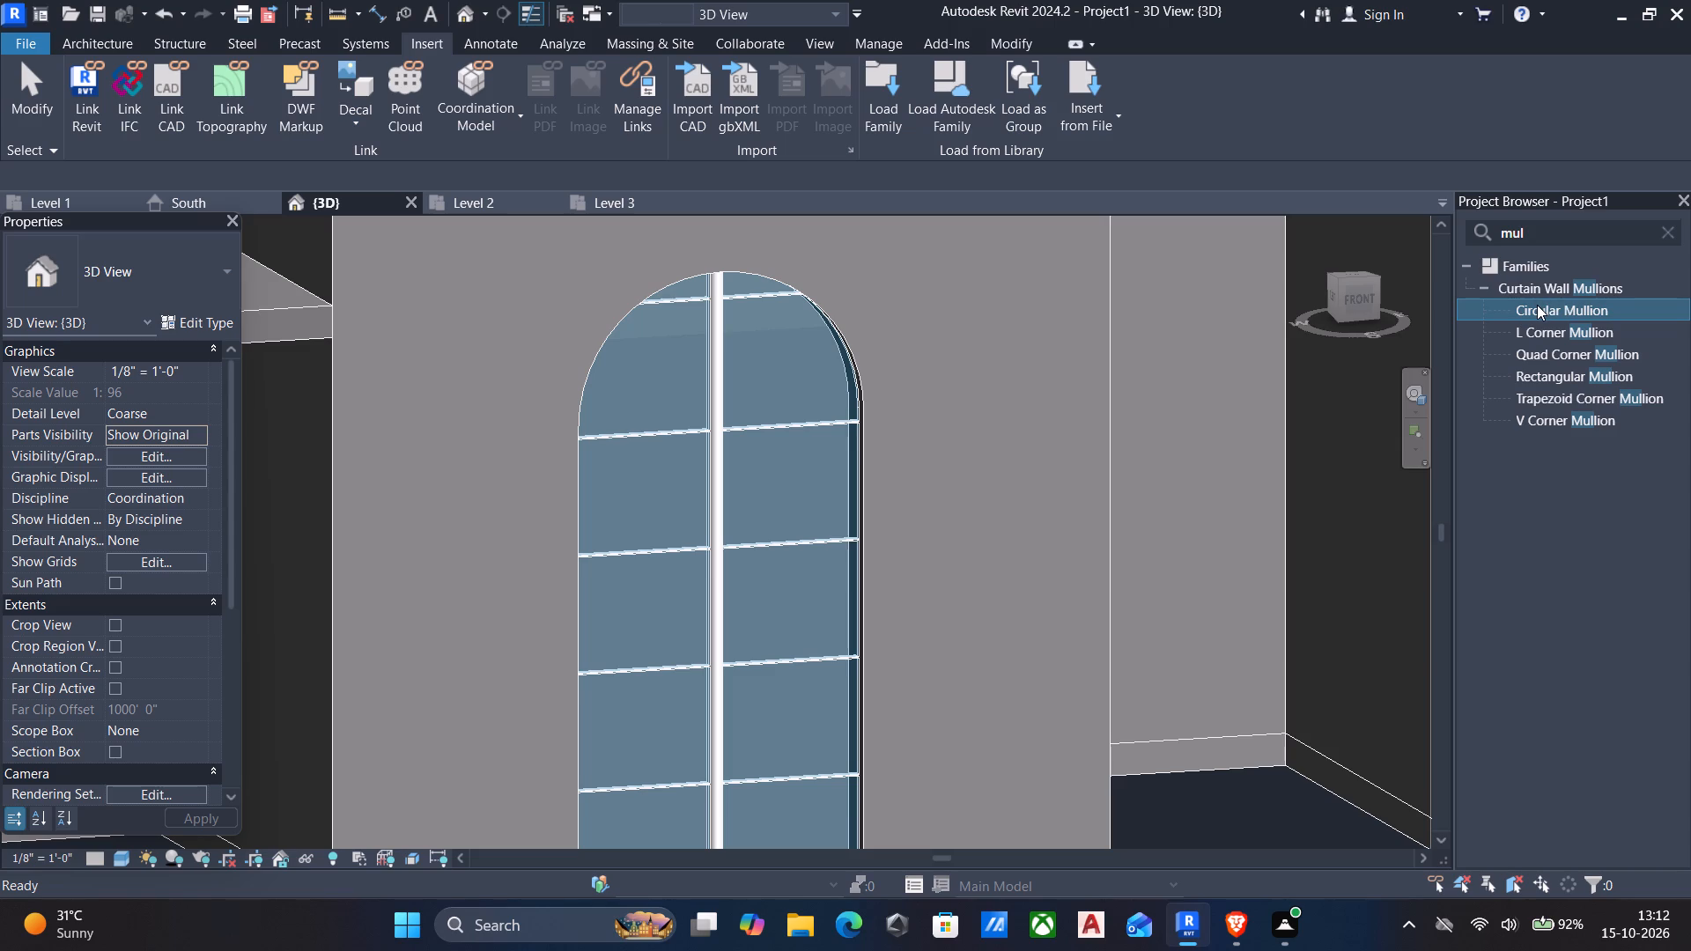
{"action": "double_click", "coordinate": [1537, 305]}
{"action": "triple_click", "coordinate": [1537, 305]}
{"action": "right_click", "coordinate": [1537, 305]}
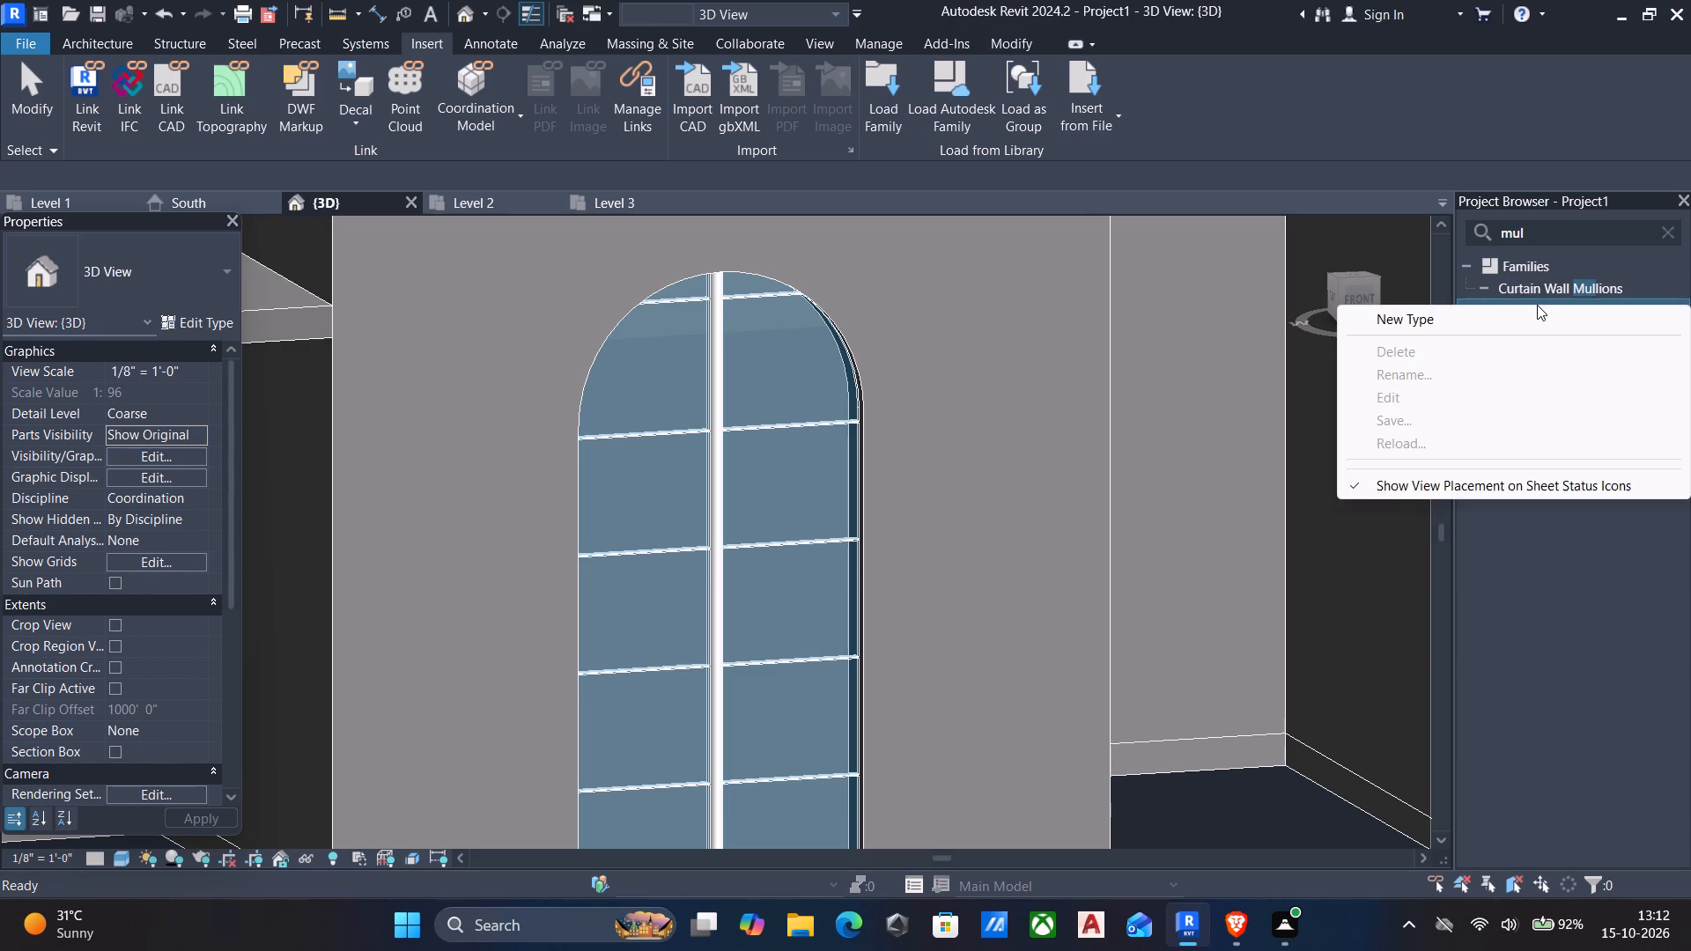
{"action": "left_click", "coordinate": [1537, 305]}
{"action": "double_click", "coordinate": [1537, 305]}
{"action": "key", "text": "Escape"}
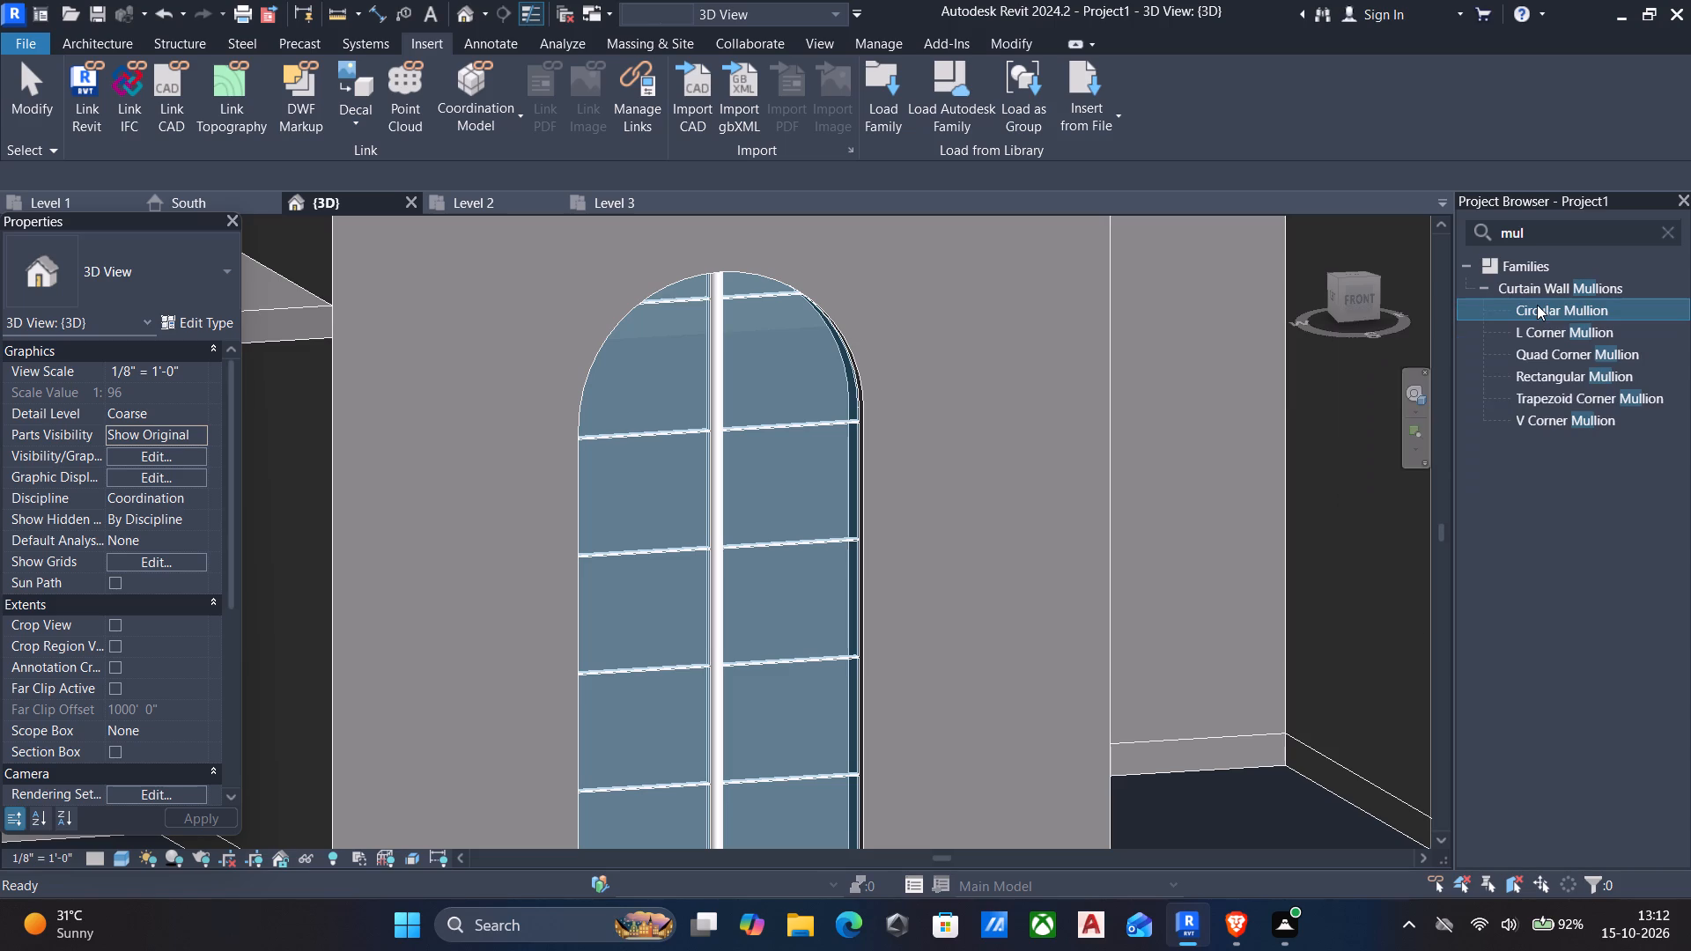
{"action": "double_click", "coordinate": [1537, 305]}
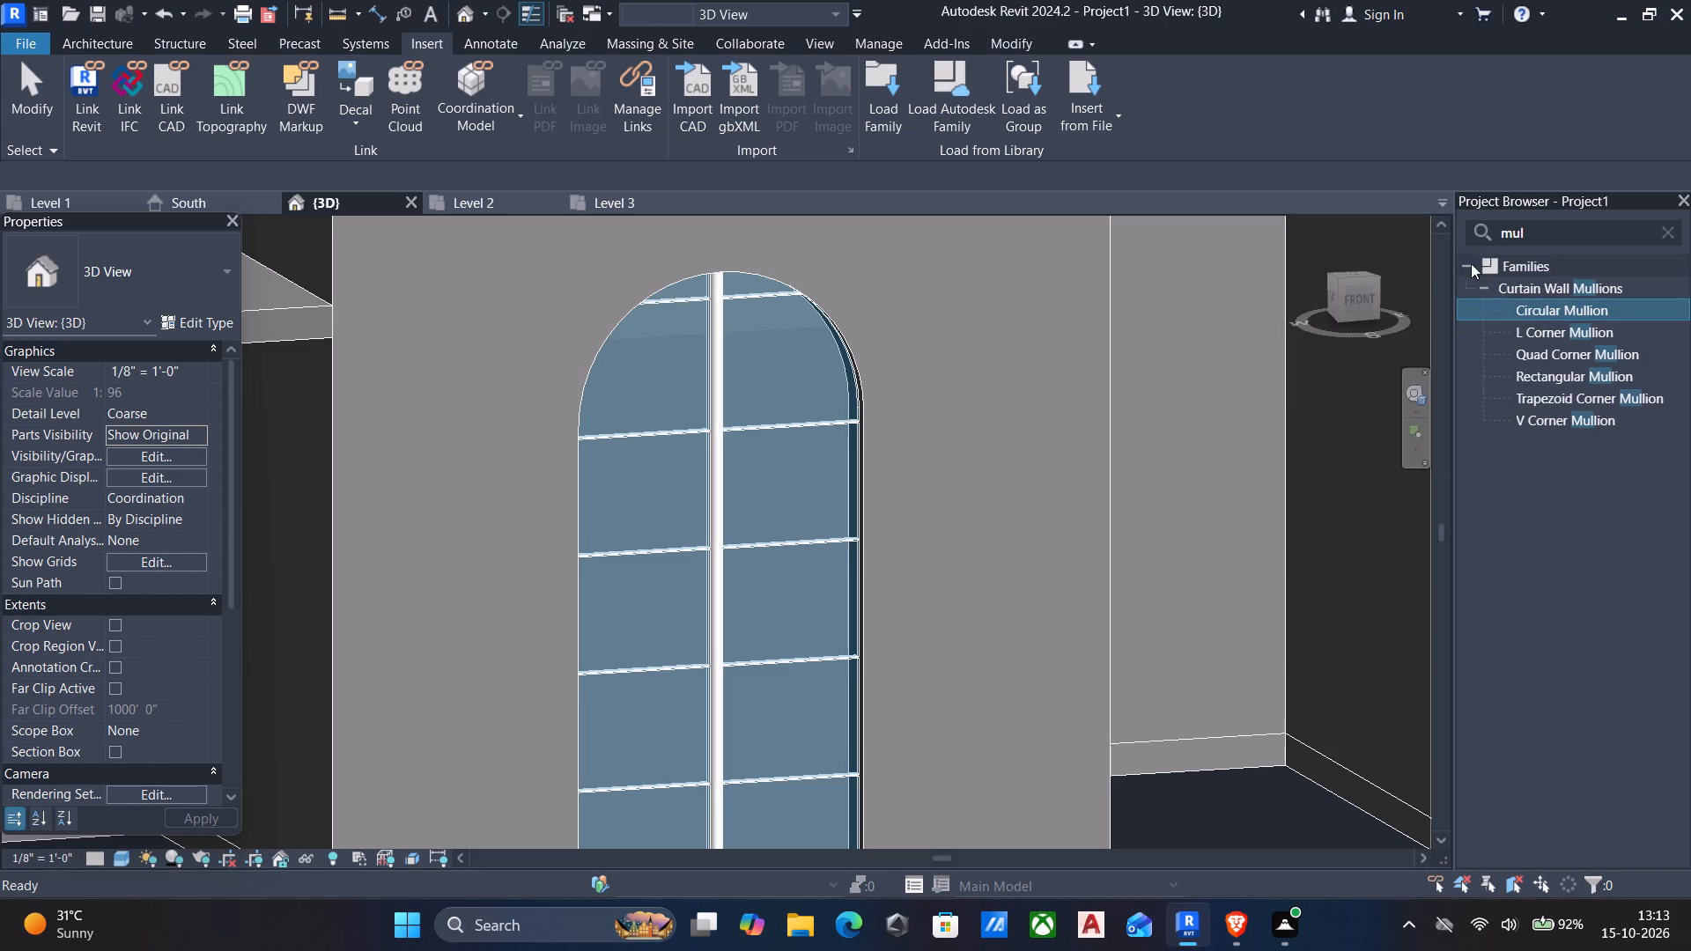
{"action": "left_click", "coordinate": [1458, 268]}
{"action": "left_click", "coordinate": [1473, 267]}
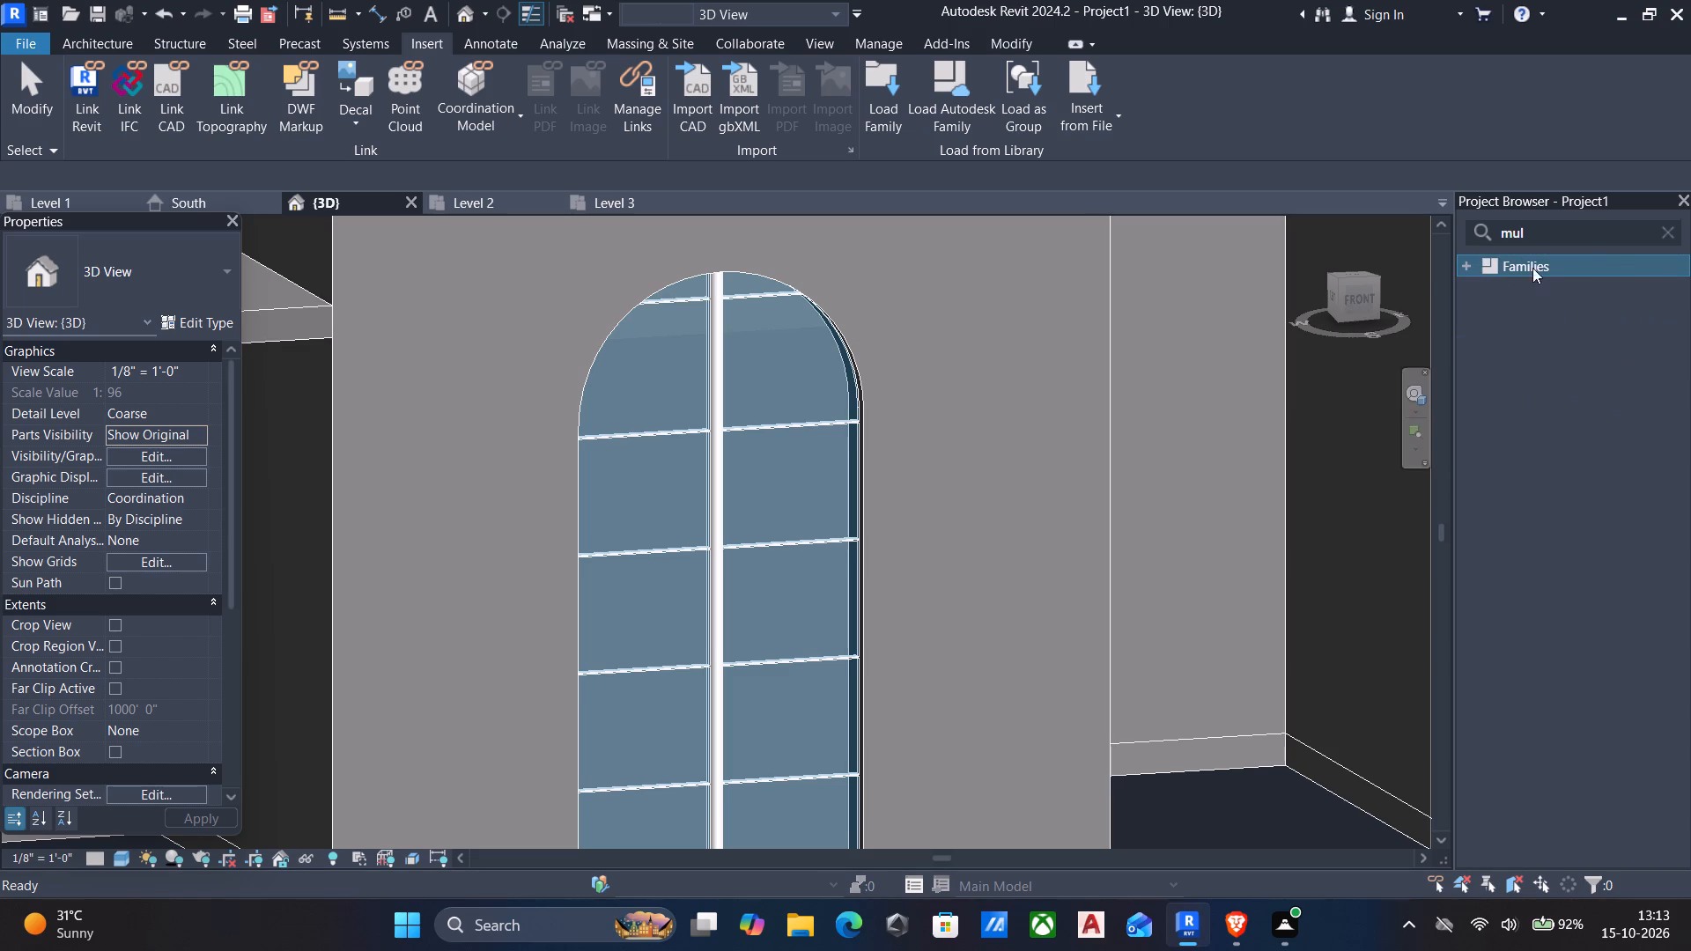
{"action": "left_click", "coordinate": [1687, 225]}
{"action": "left_click", "coordinate": [1673, 233]}
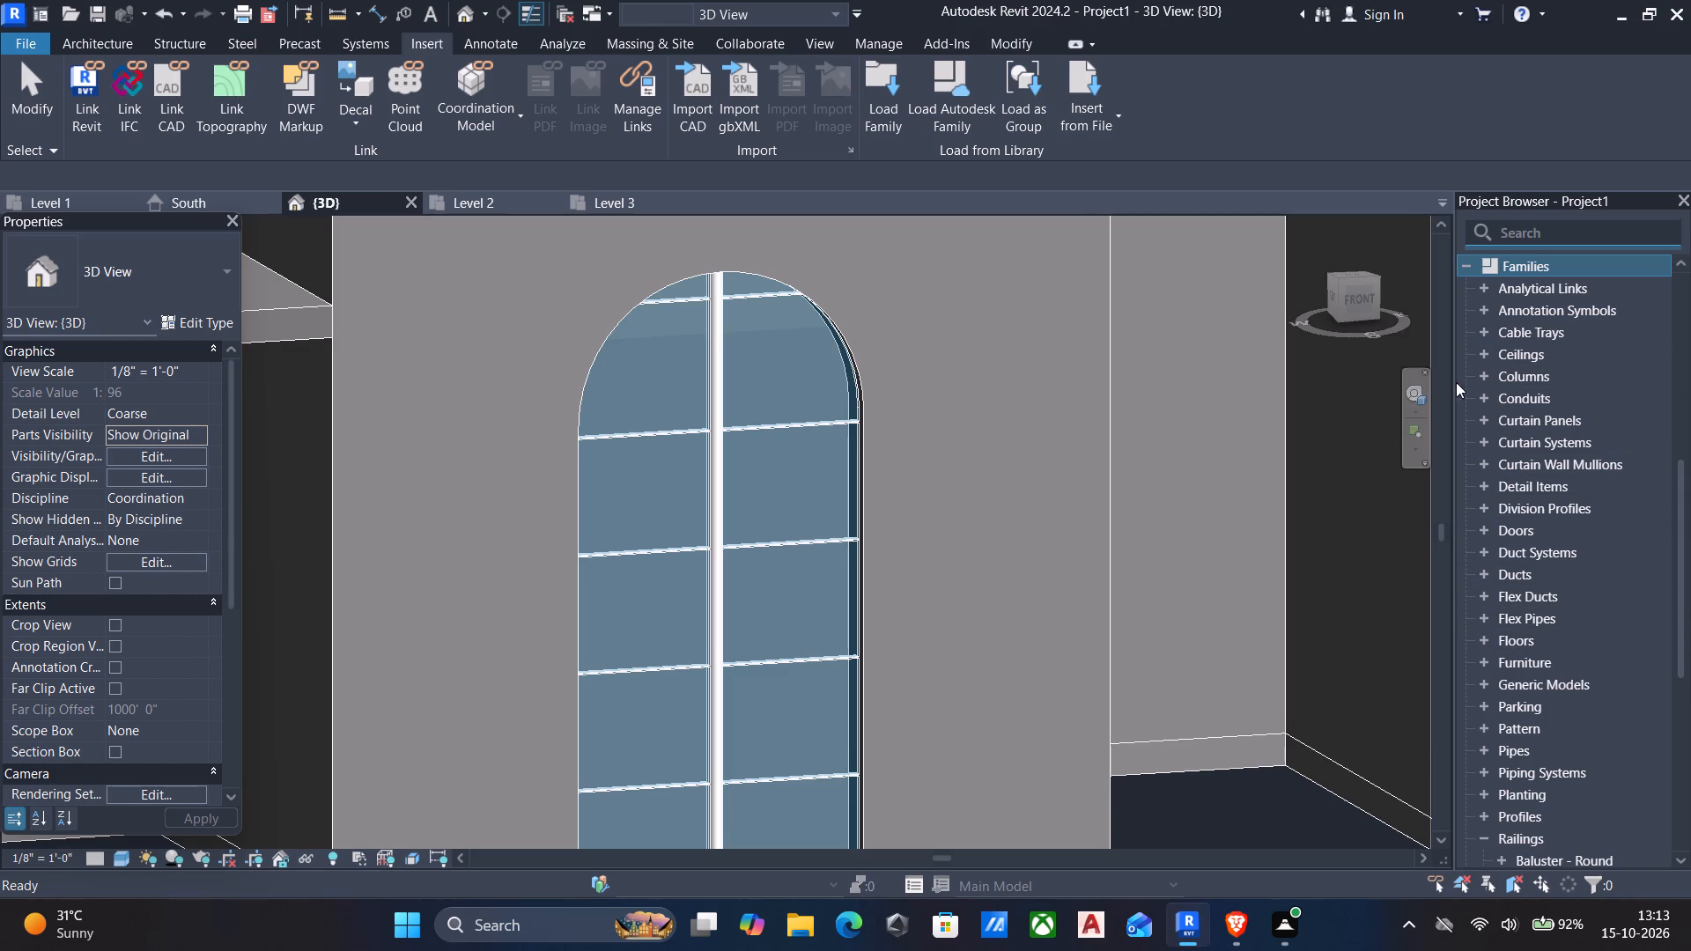
Examine the type properties of the 2.5" Circular 2 type under Curtain Wall Mullions > Circular Mullion, without changing them.
{"action": "left_click", "coordinate": [1481, 464]}
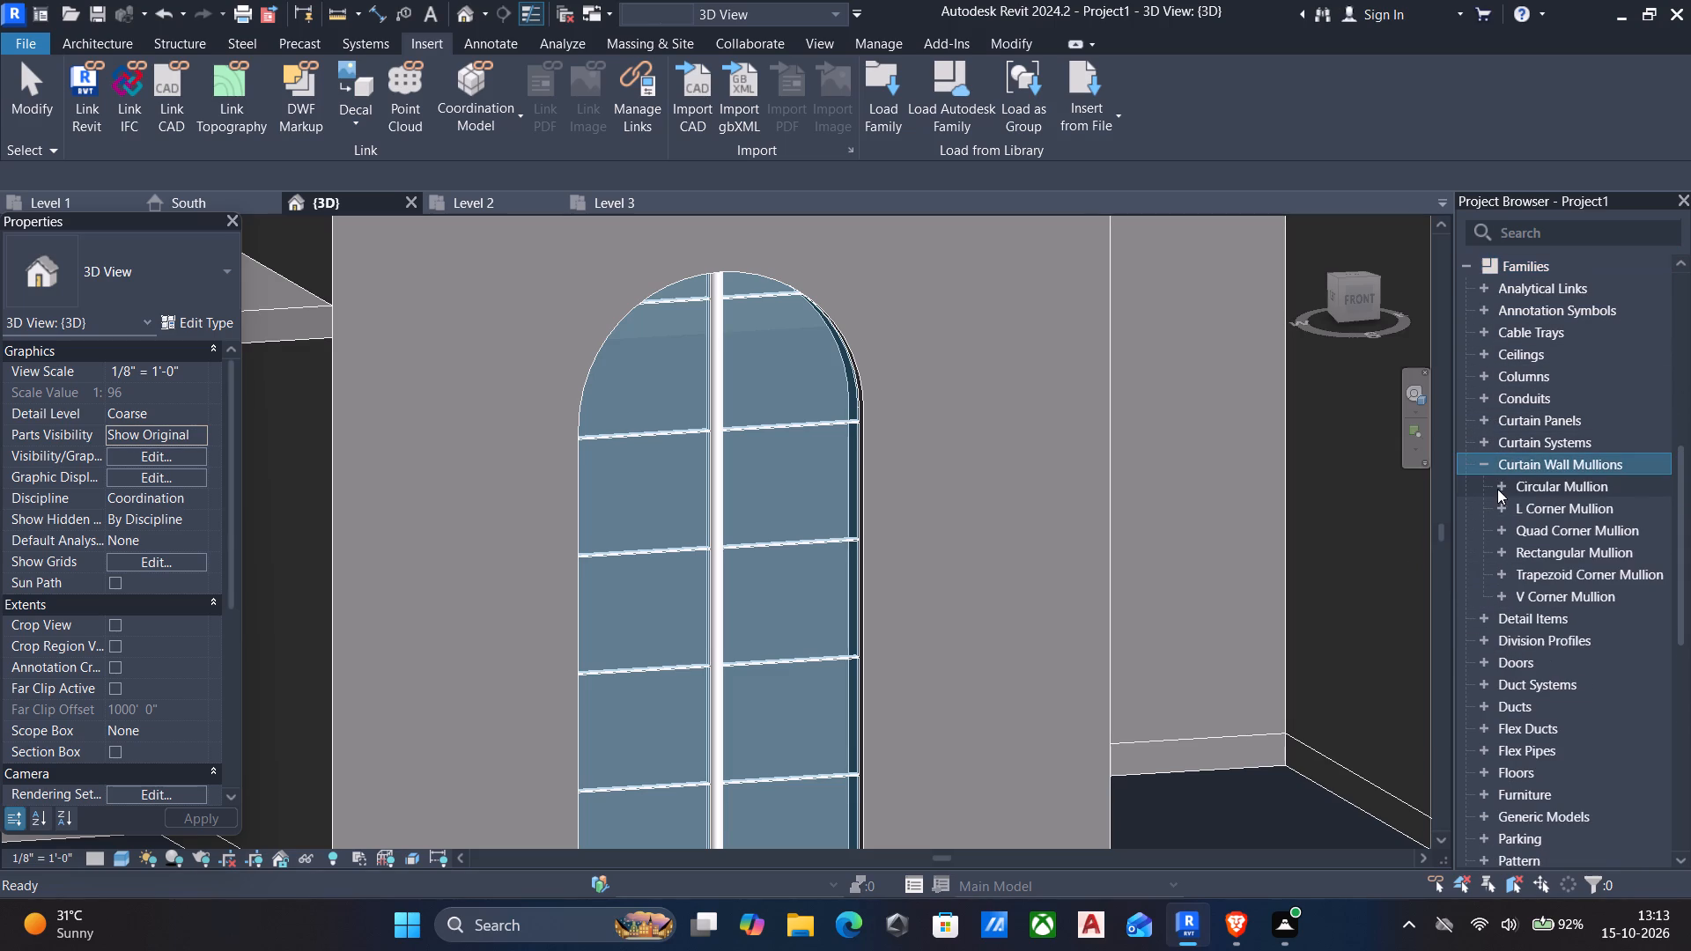
{"action": "left_click", "coordinate": [1504, 487]}
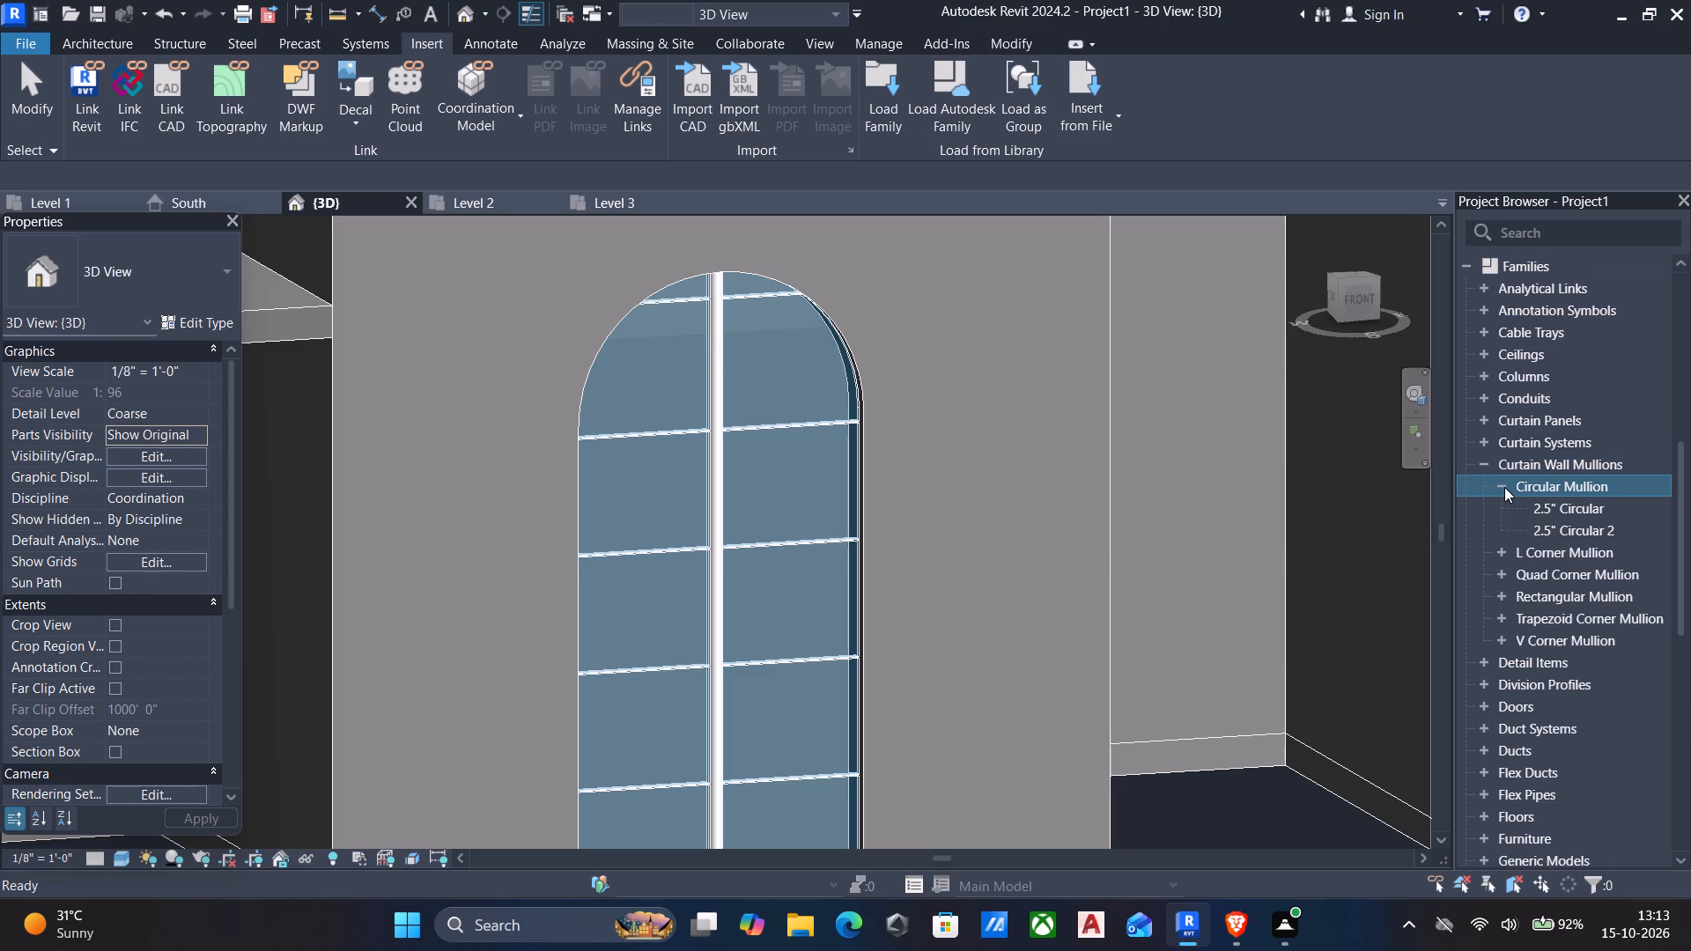
{"action": "double_click", "coordinate": [1554, 534]}
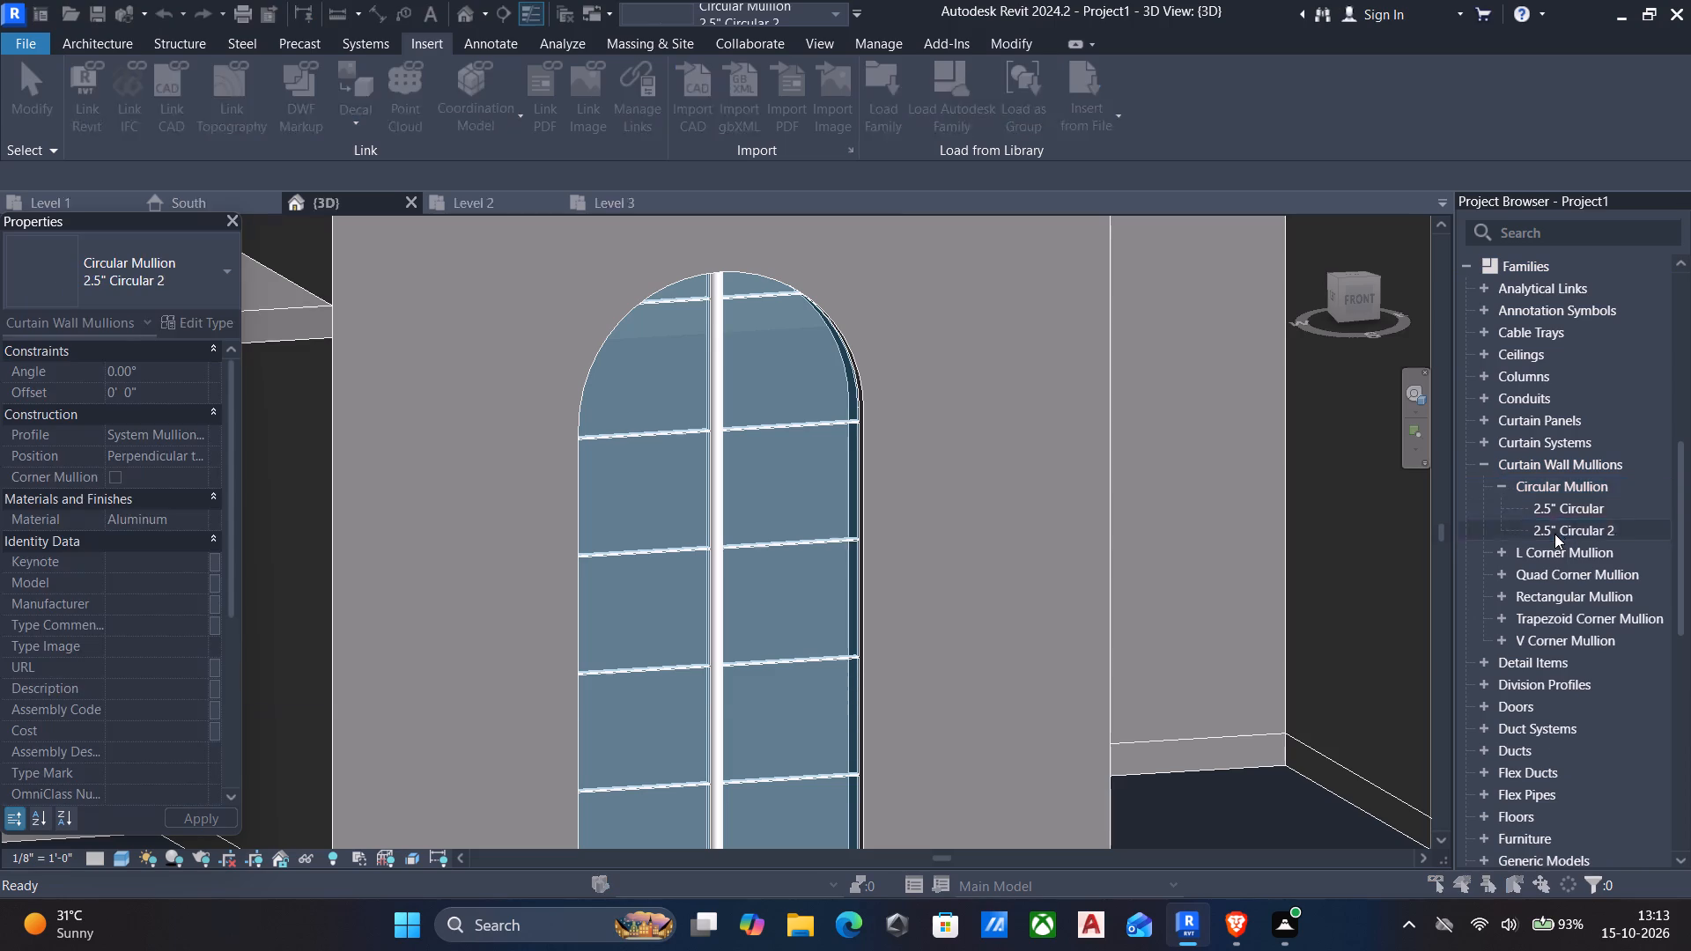
{"action": "scroll", "coordinate": [1164, 579], "scroll_direction": "down", "scroll_amount": 12}
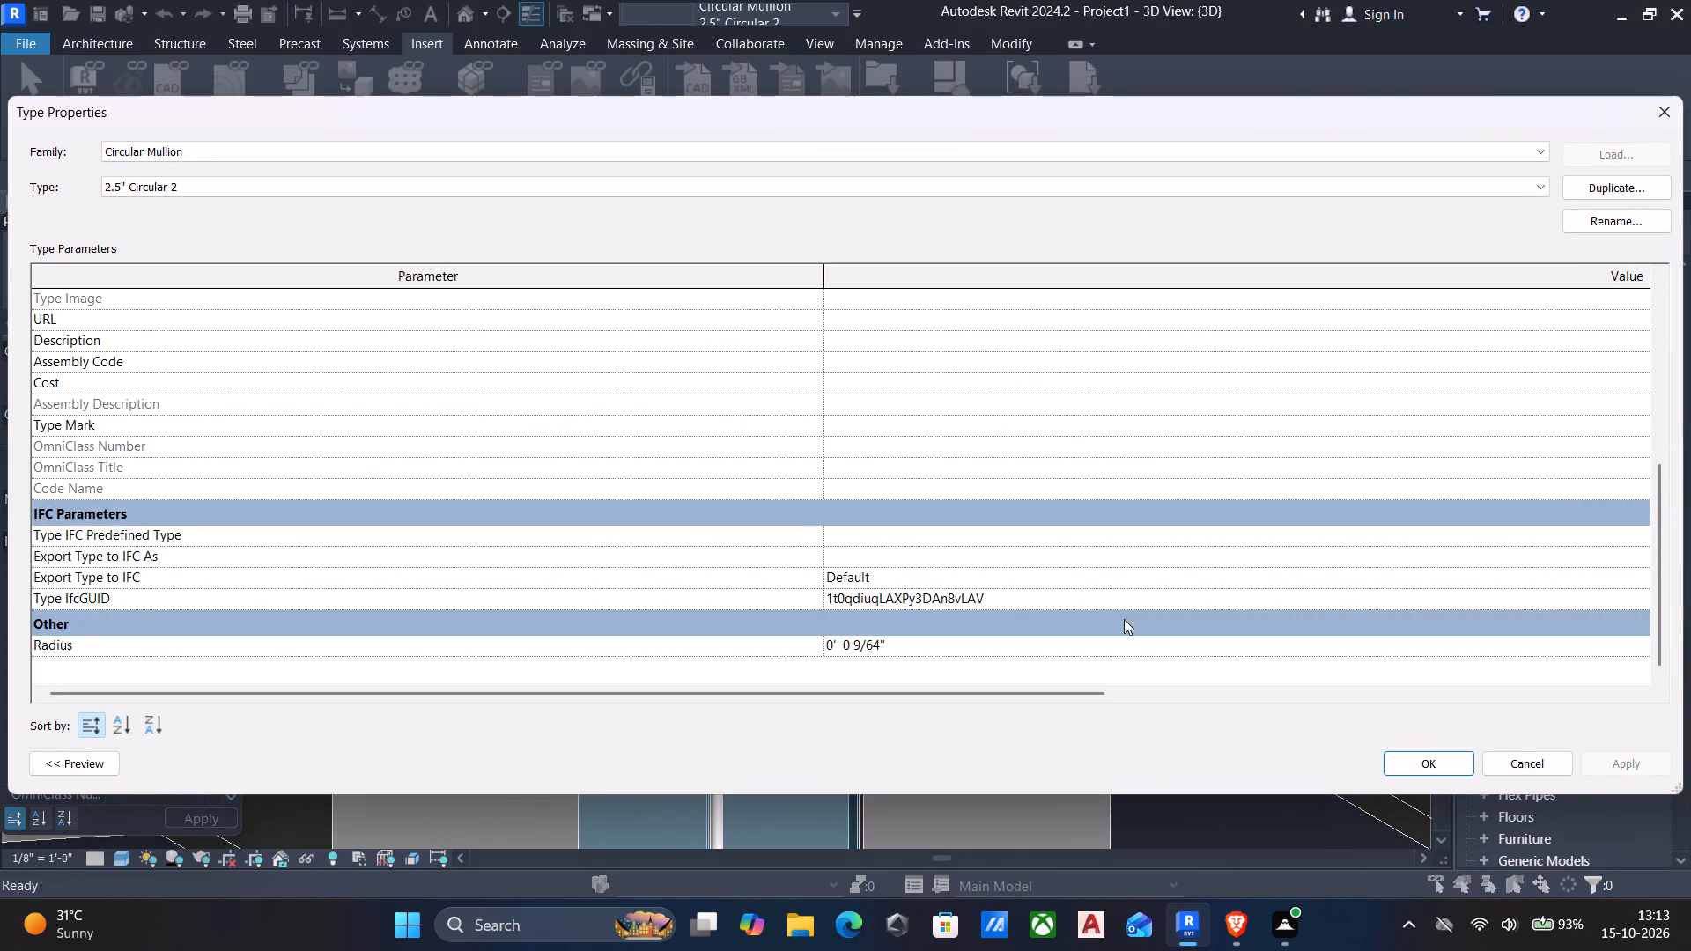
{"action": "scroll", "coordinate": [1124, 619], "scroll_direction": "down", "scroll_amount": 2}
{"action": "scroll", "coordinate": [1124, 619], "scroll_direction": "up", "scroll_amount": 14}
{"action": "left_click", "coordinate": [1680, 114]}
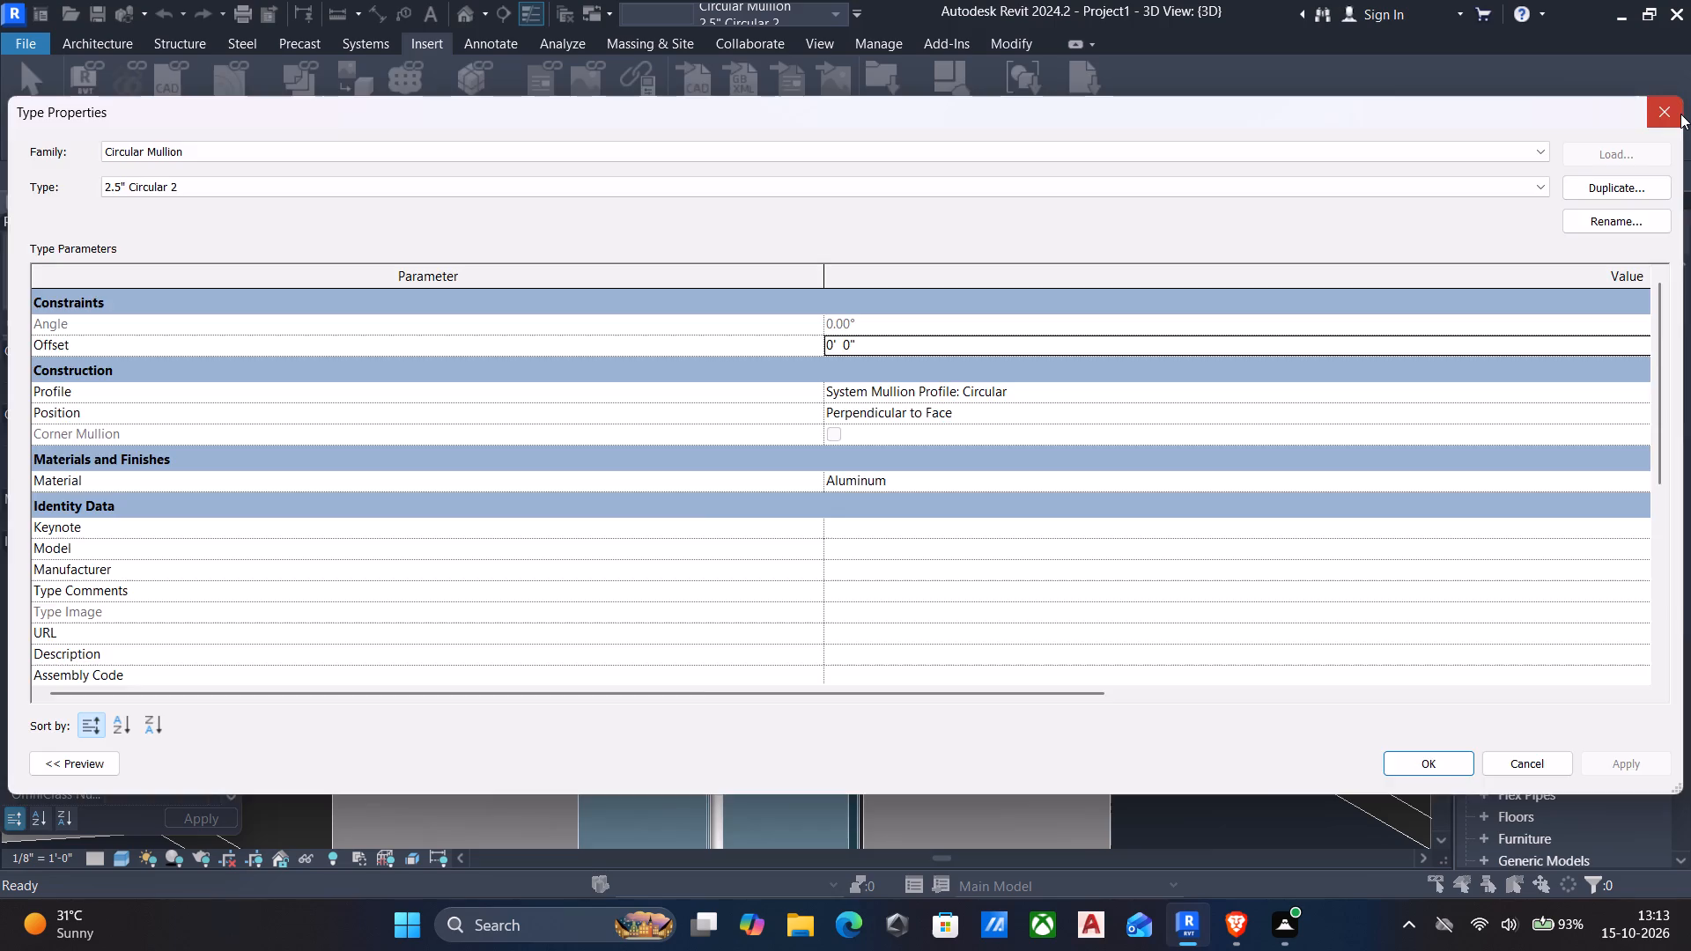
Expand the project's Profiles families and inspect the C Shapes-Profile entry.
{"action": "scroll", "coordinate": [1620, 593], "scroll_direction": "down", "scroll_amount": 3}
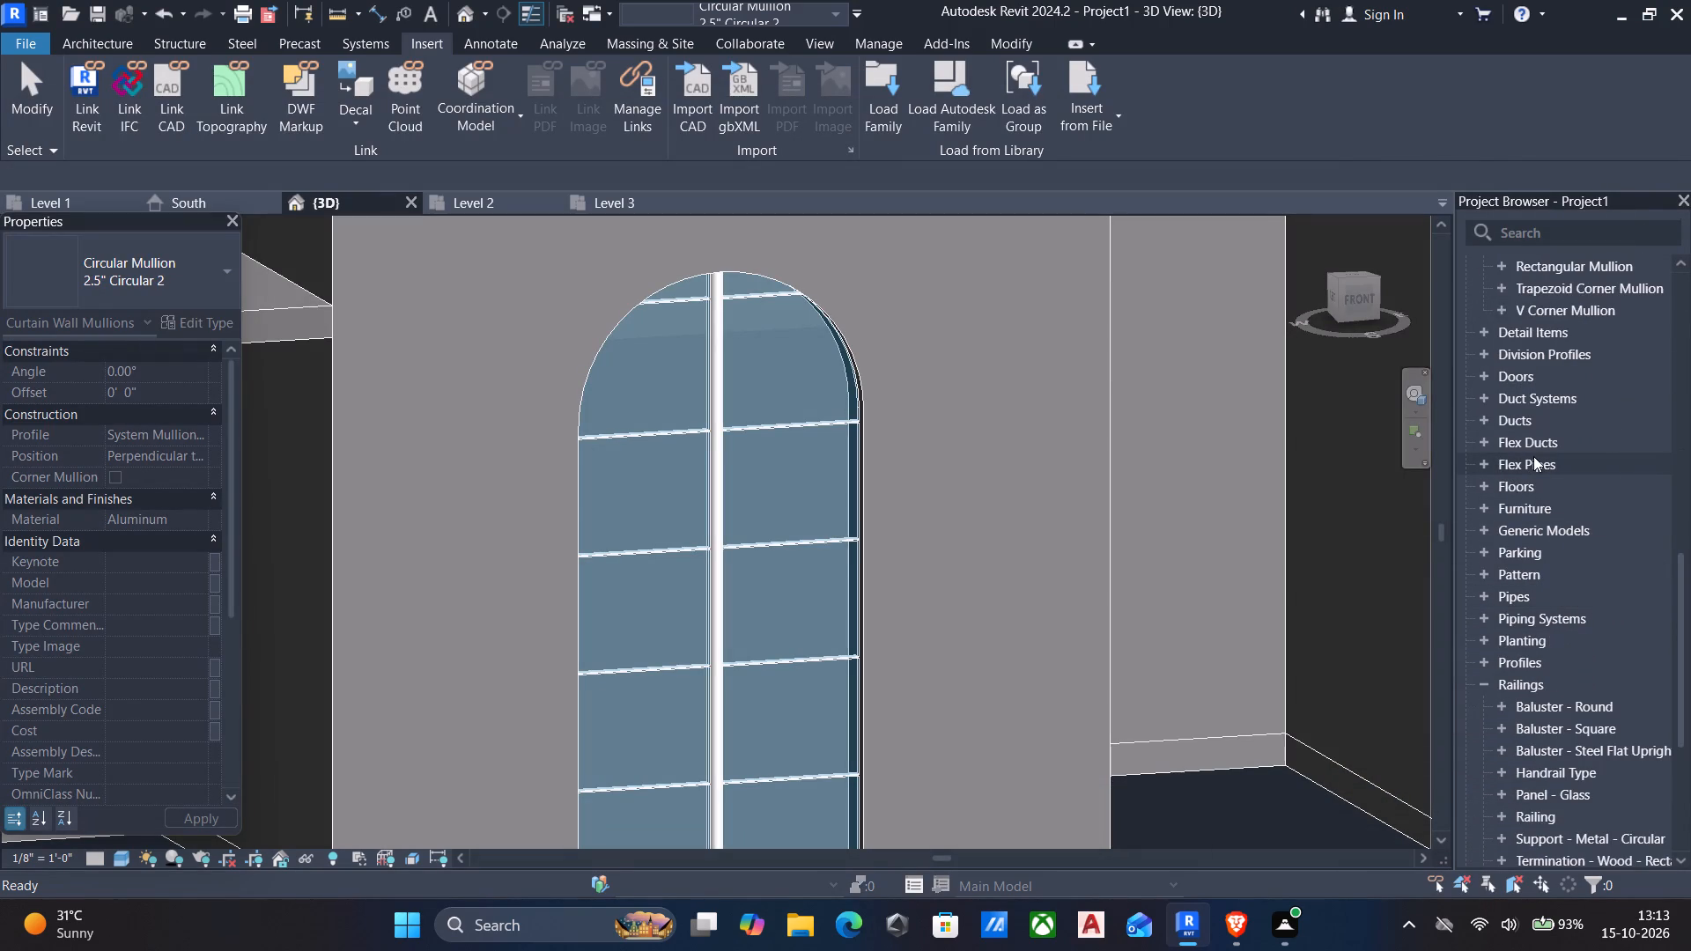
{"action": "left_click", "coordinate": [1476, 659]}
{"action": "left_click", "coordinate": [1485, 660]}
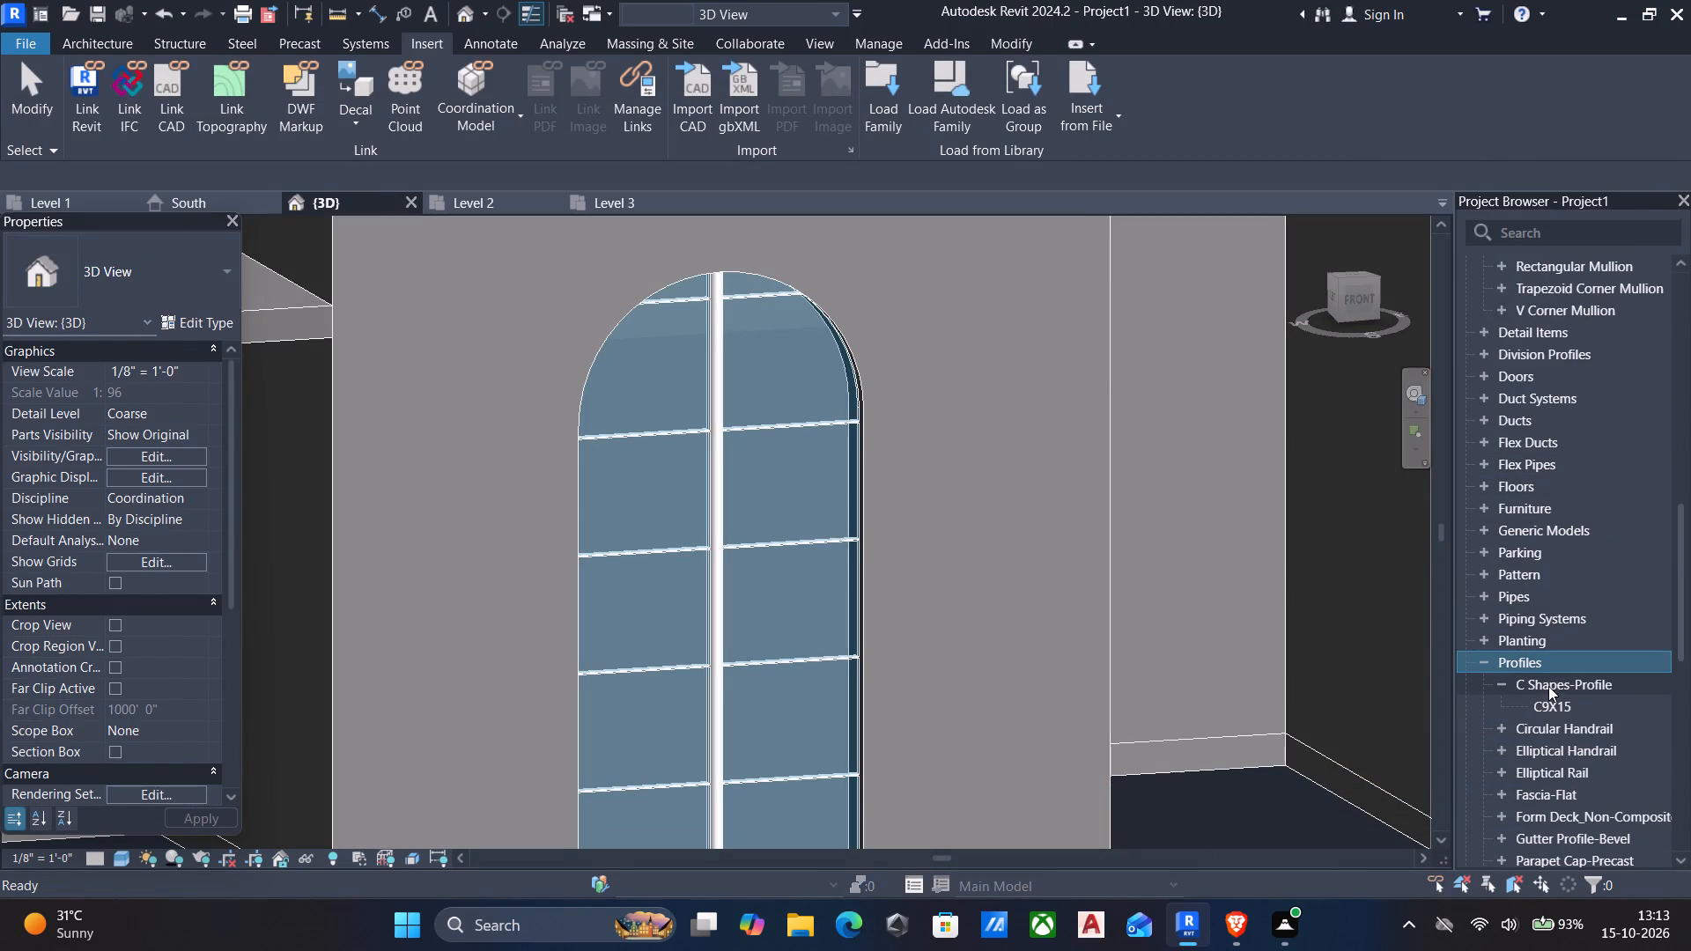
{"action": "left_click", "coordinate": [1548, 686]}
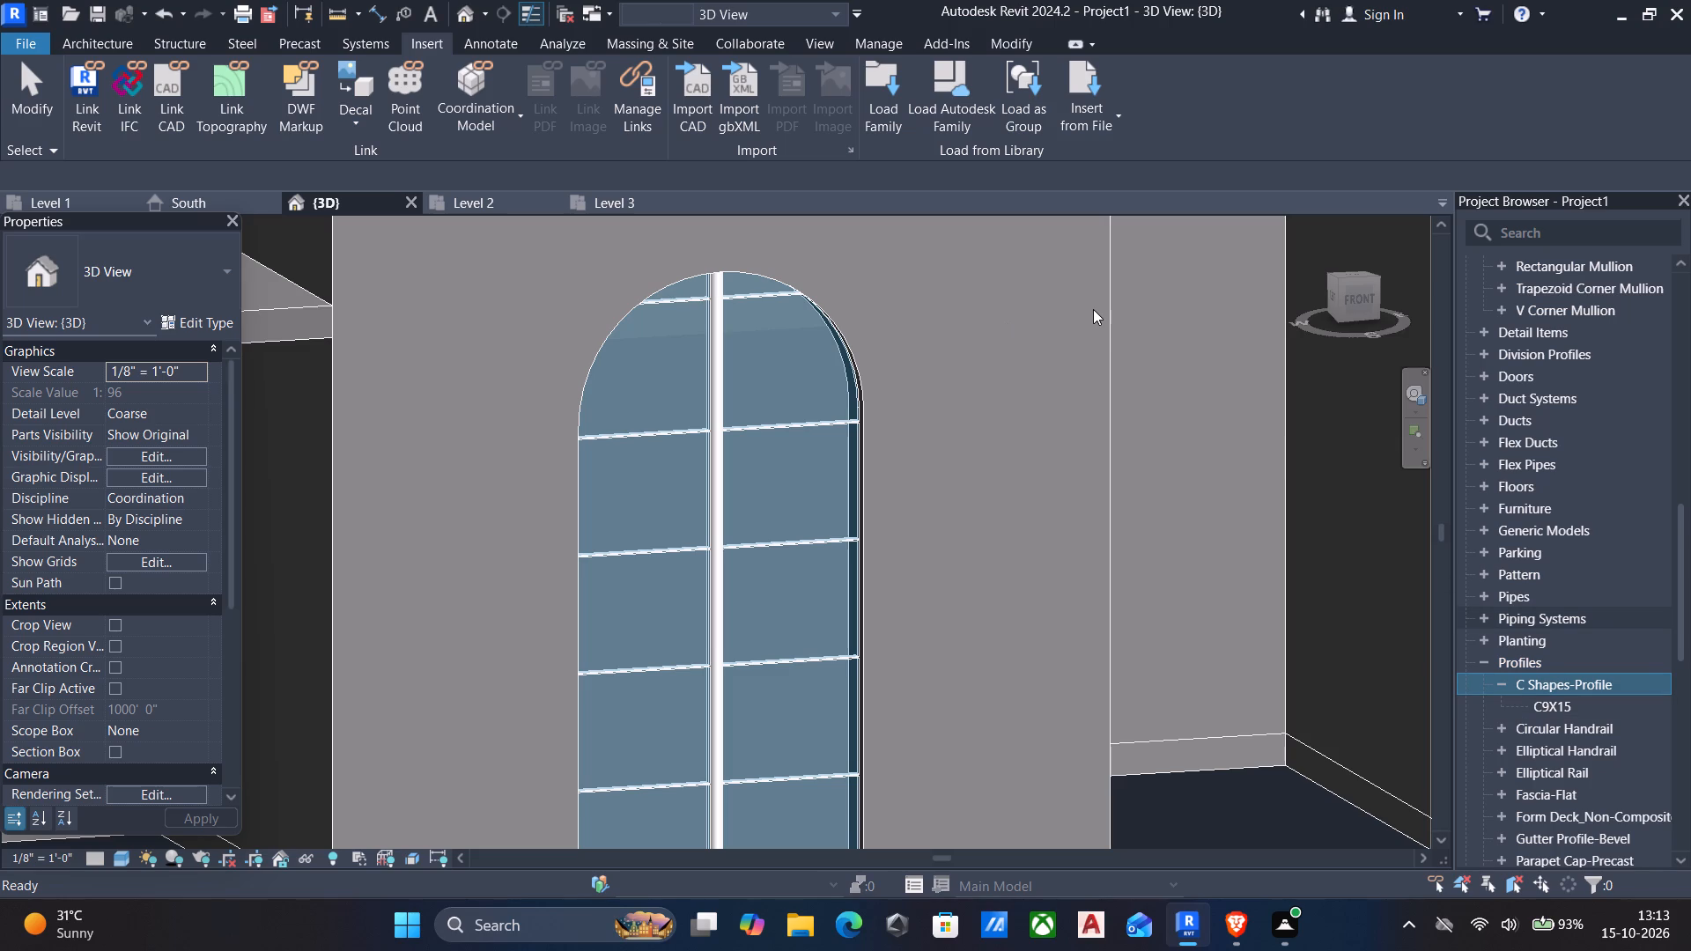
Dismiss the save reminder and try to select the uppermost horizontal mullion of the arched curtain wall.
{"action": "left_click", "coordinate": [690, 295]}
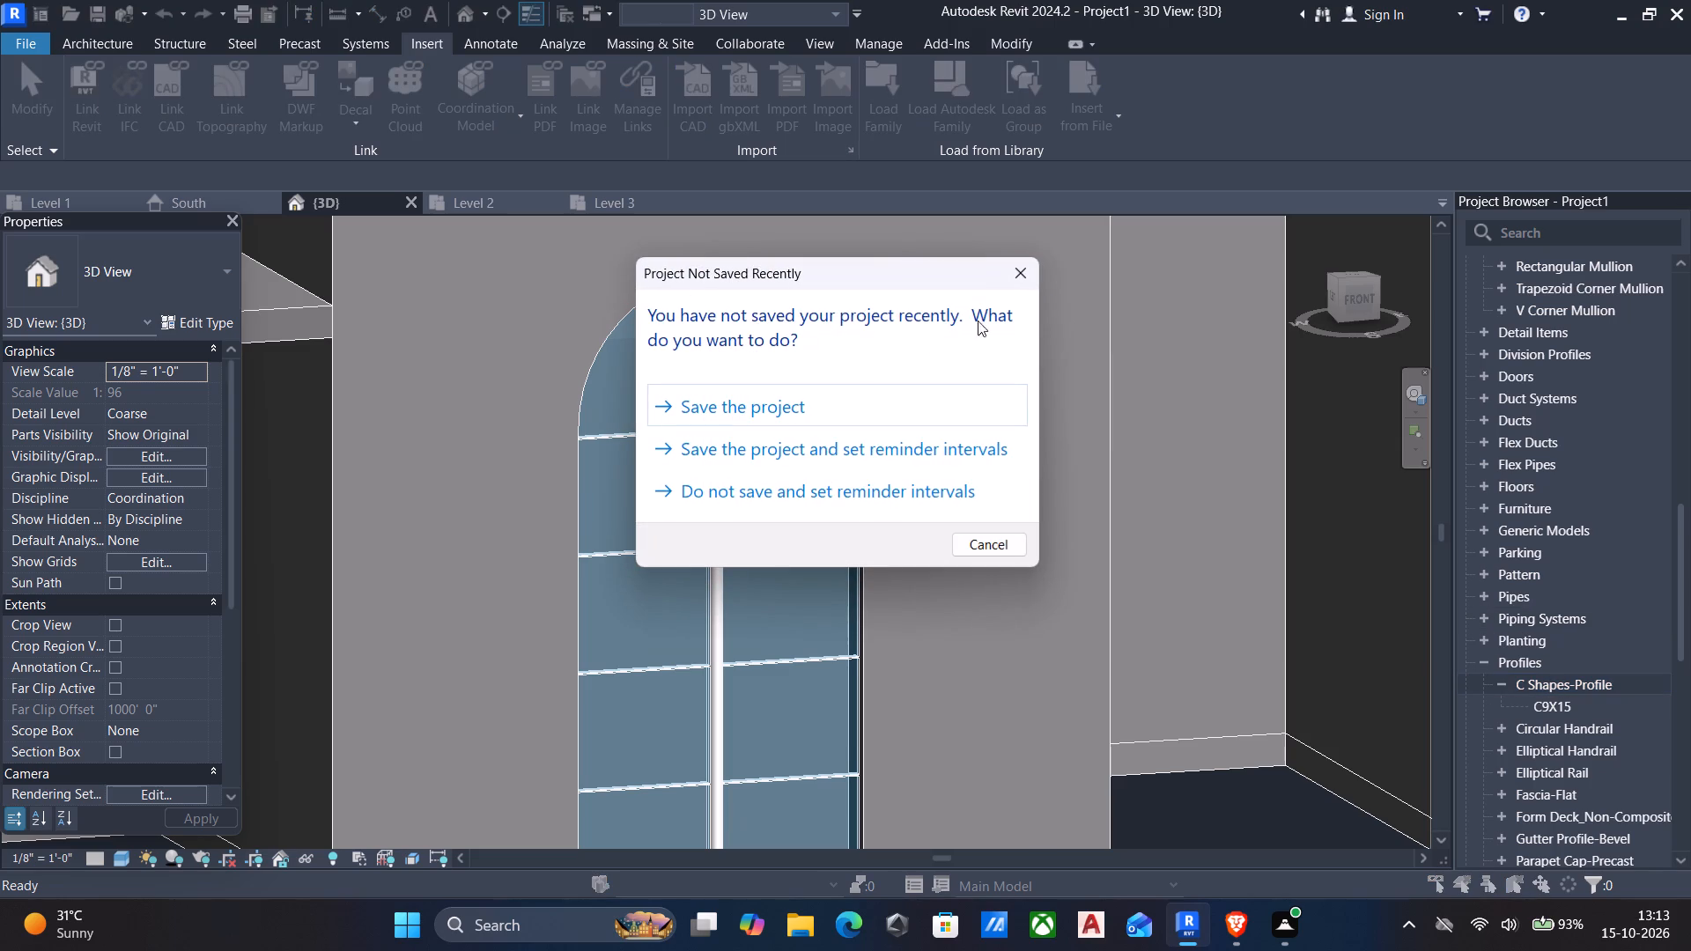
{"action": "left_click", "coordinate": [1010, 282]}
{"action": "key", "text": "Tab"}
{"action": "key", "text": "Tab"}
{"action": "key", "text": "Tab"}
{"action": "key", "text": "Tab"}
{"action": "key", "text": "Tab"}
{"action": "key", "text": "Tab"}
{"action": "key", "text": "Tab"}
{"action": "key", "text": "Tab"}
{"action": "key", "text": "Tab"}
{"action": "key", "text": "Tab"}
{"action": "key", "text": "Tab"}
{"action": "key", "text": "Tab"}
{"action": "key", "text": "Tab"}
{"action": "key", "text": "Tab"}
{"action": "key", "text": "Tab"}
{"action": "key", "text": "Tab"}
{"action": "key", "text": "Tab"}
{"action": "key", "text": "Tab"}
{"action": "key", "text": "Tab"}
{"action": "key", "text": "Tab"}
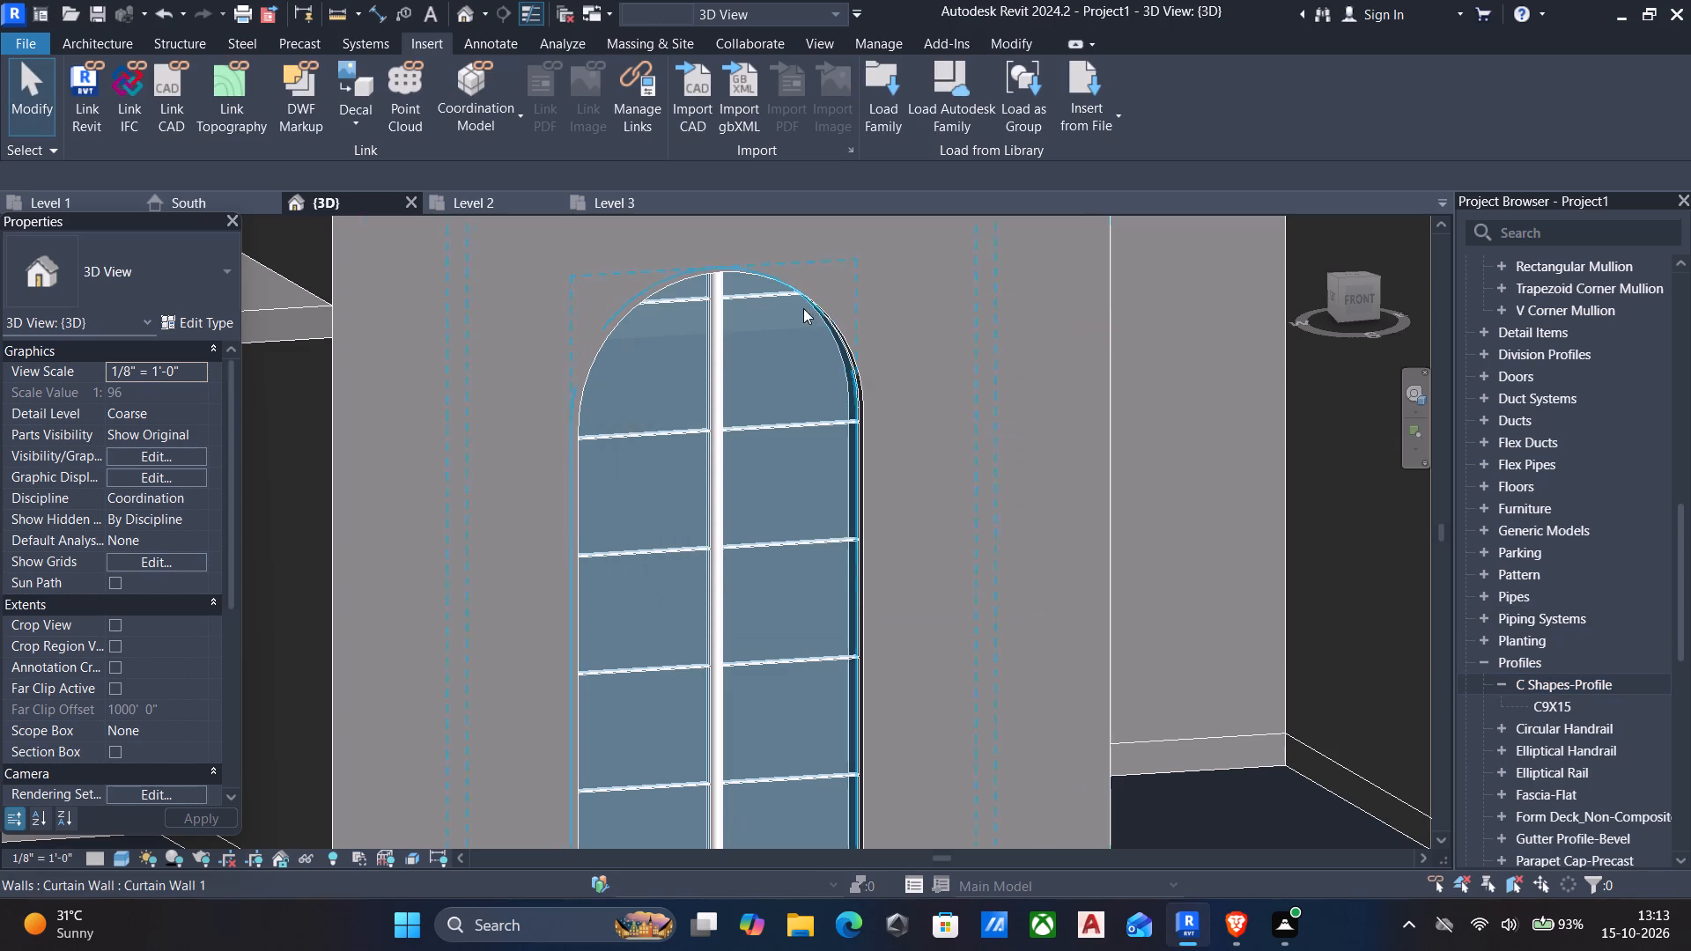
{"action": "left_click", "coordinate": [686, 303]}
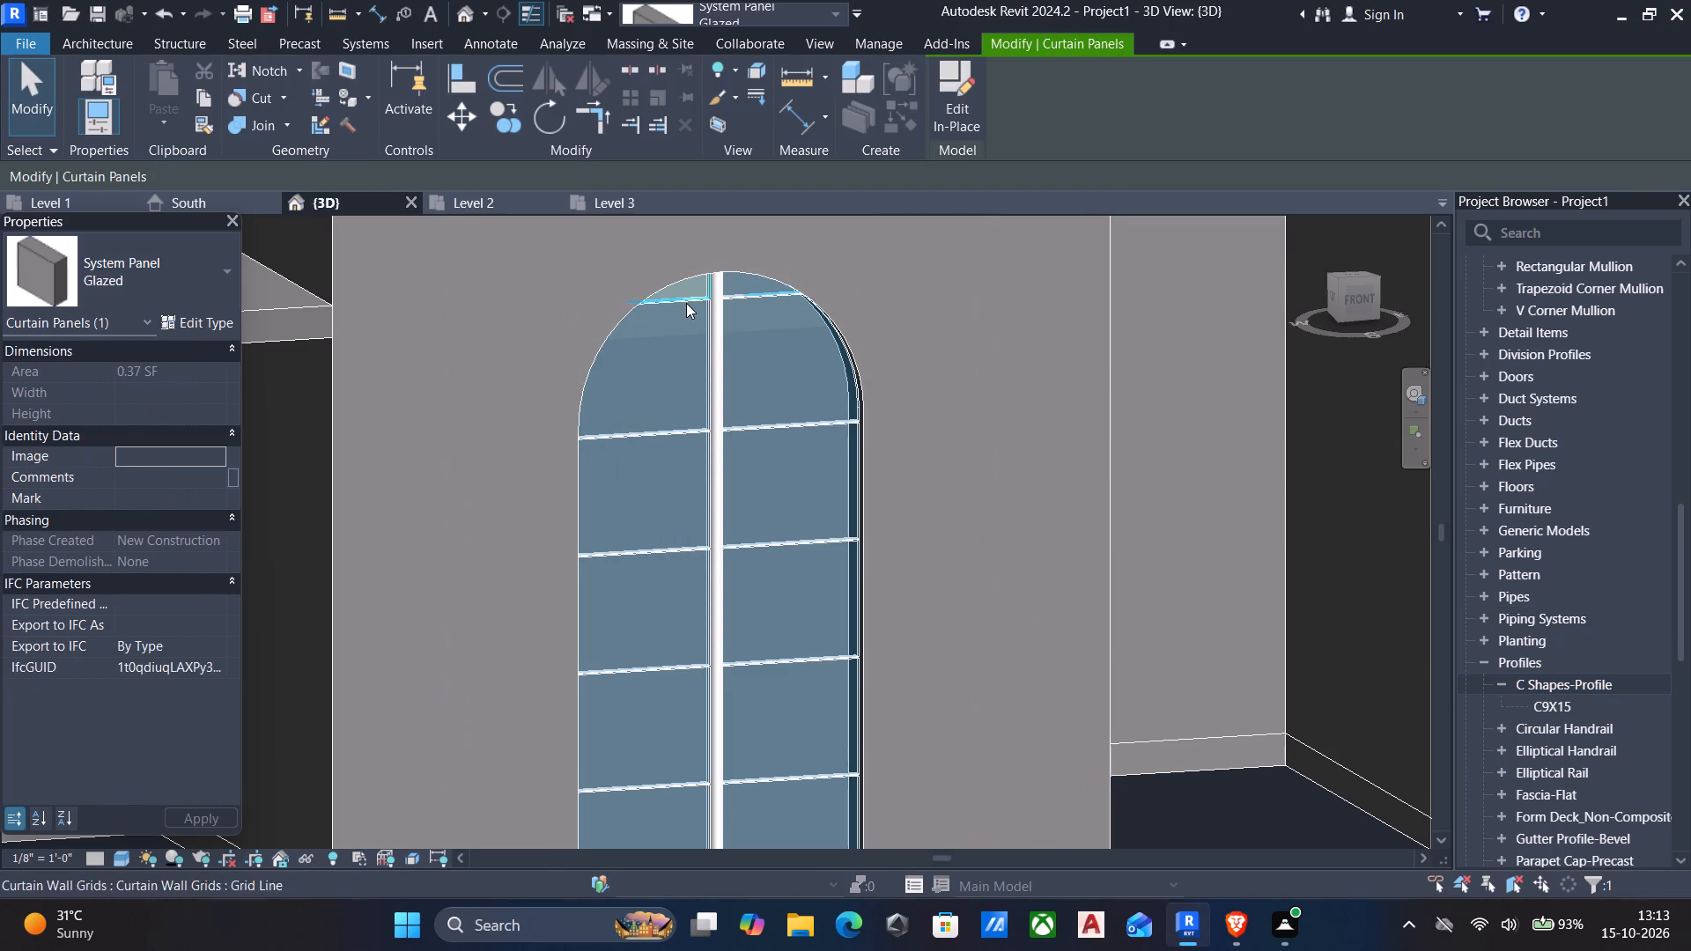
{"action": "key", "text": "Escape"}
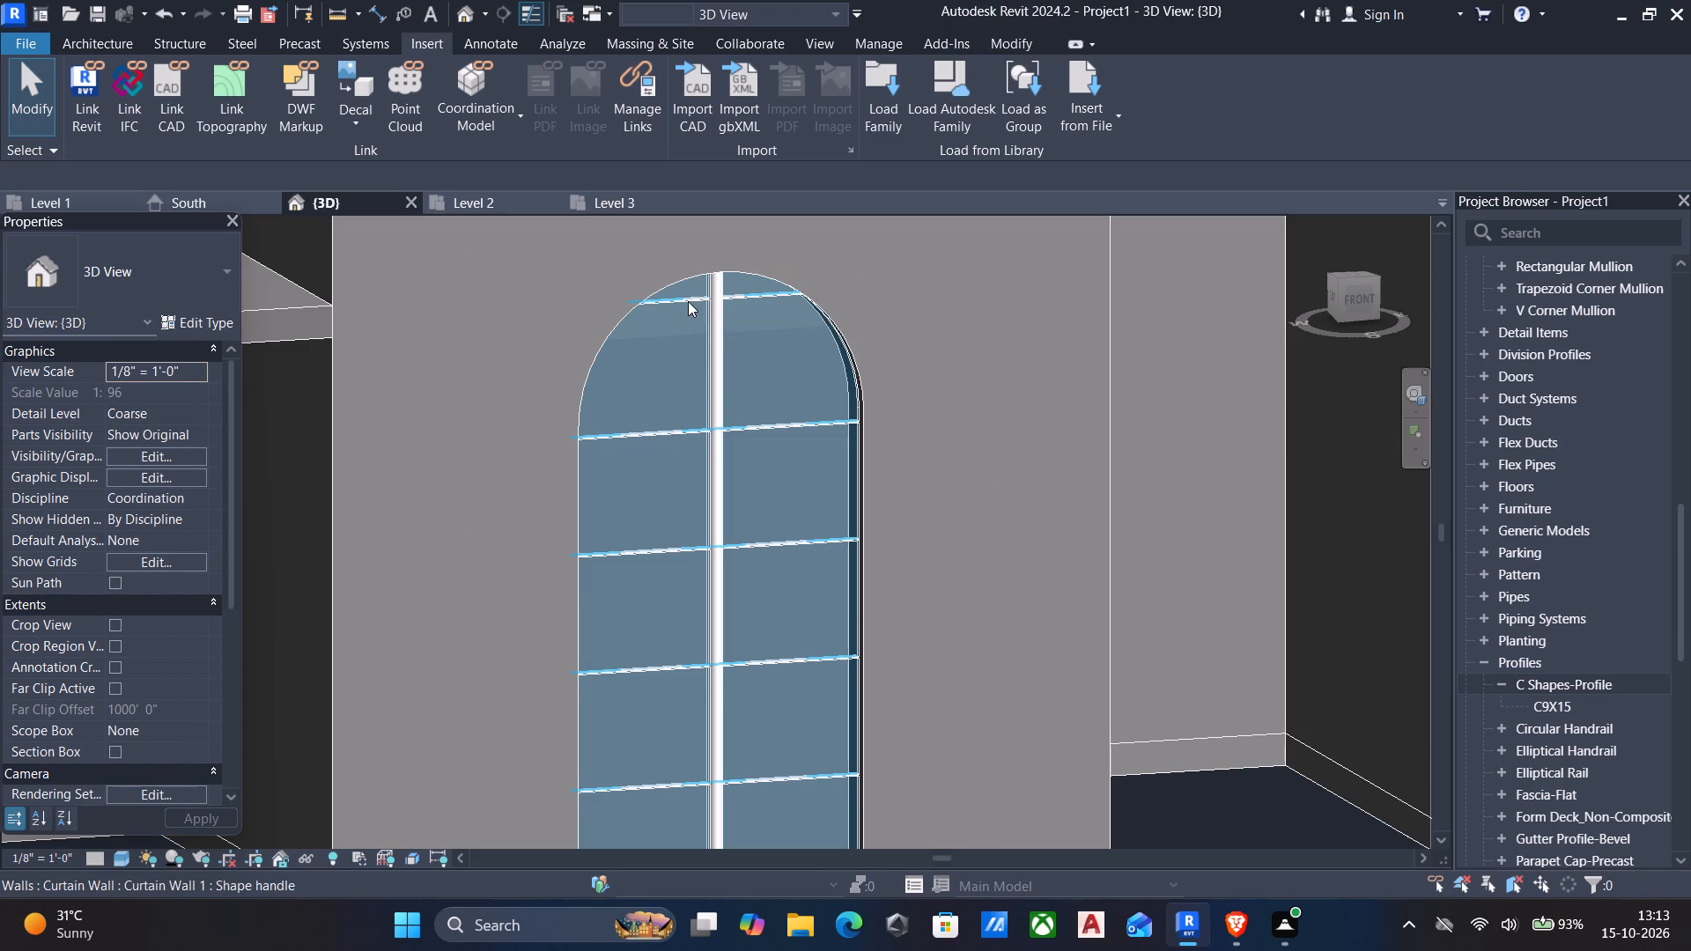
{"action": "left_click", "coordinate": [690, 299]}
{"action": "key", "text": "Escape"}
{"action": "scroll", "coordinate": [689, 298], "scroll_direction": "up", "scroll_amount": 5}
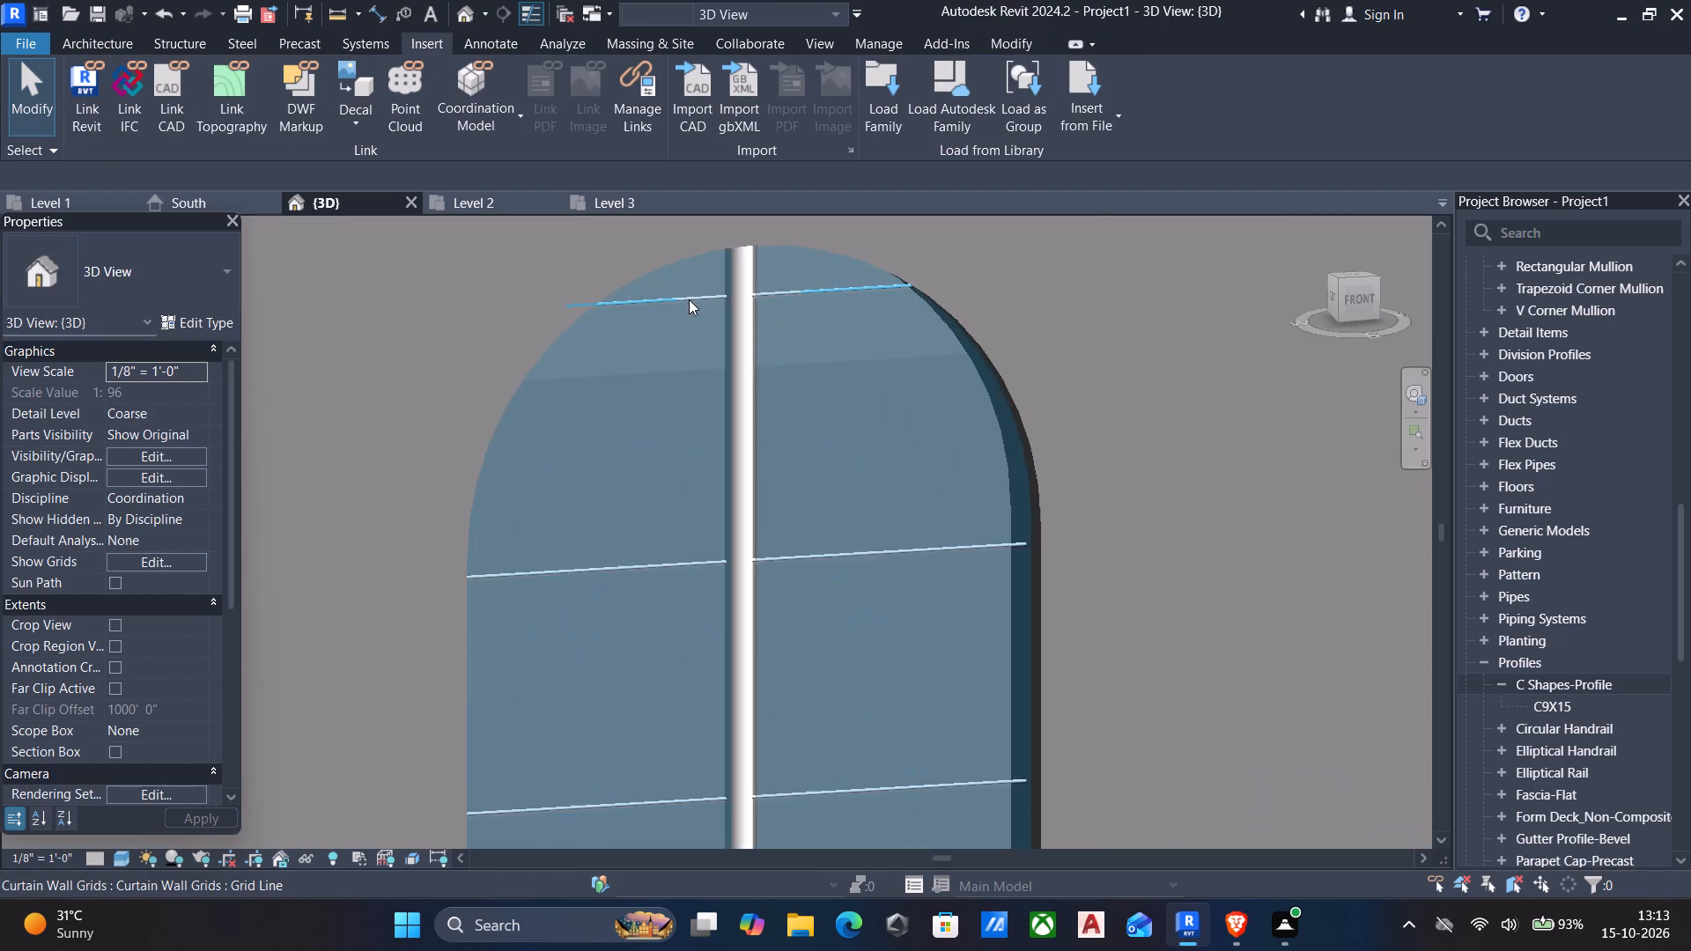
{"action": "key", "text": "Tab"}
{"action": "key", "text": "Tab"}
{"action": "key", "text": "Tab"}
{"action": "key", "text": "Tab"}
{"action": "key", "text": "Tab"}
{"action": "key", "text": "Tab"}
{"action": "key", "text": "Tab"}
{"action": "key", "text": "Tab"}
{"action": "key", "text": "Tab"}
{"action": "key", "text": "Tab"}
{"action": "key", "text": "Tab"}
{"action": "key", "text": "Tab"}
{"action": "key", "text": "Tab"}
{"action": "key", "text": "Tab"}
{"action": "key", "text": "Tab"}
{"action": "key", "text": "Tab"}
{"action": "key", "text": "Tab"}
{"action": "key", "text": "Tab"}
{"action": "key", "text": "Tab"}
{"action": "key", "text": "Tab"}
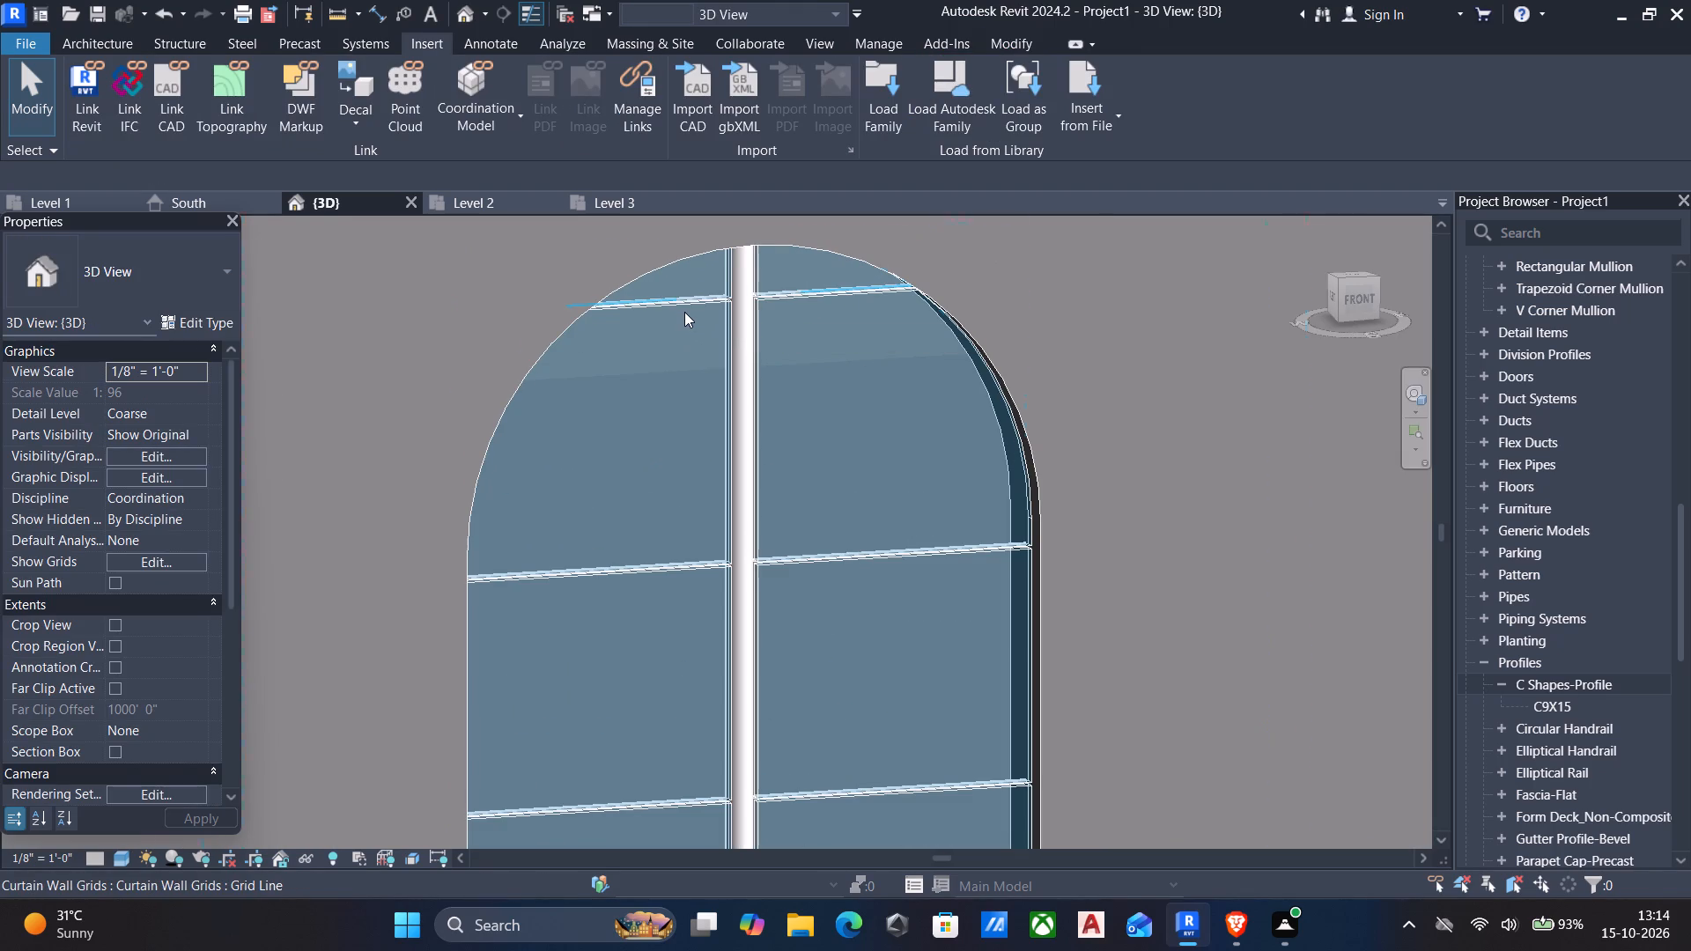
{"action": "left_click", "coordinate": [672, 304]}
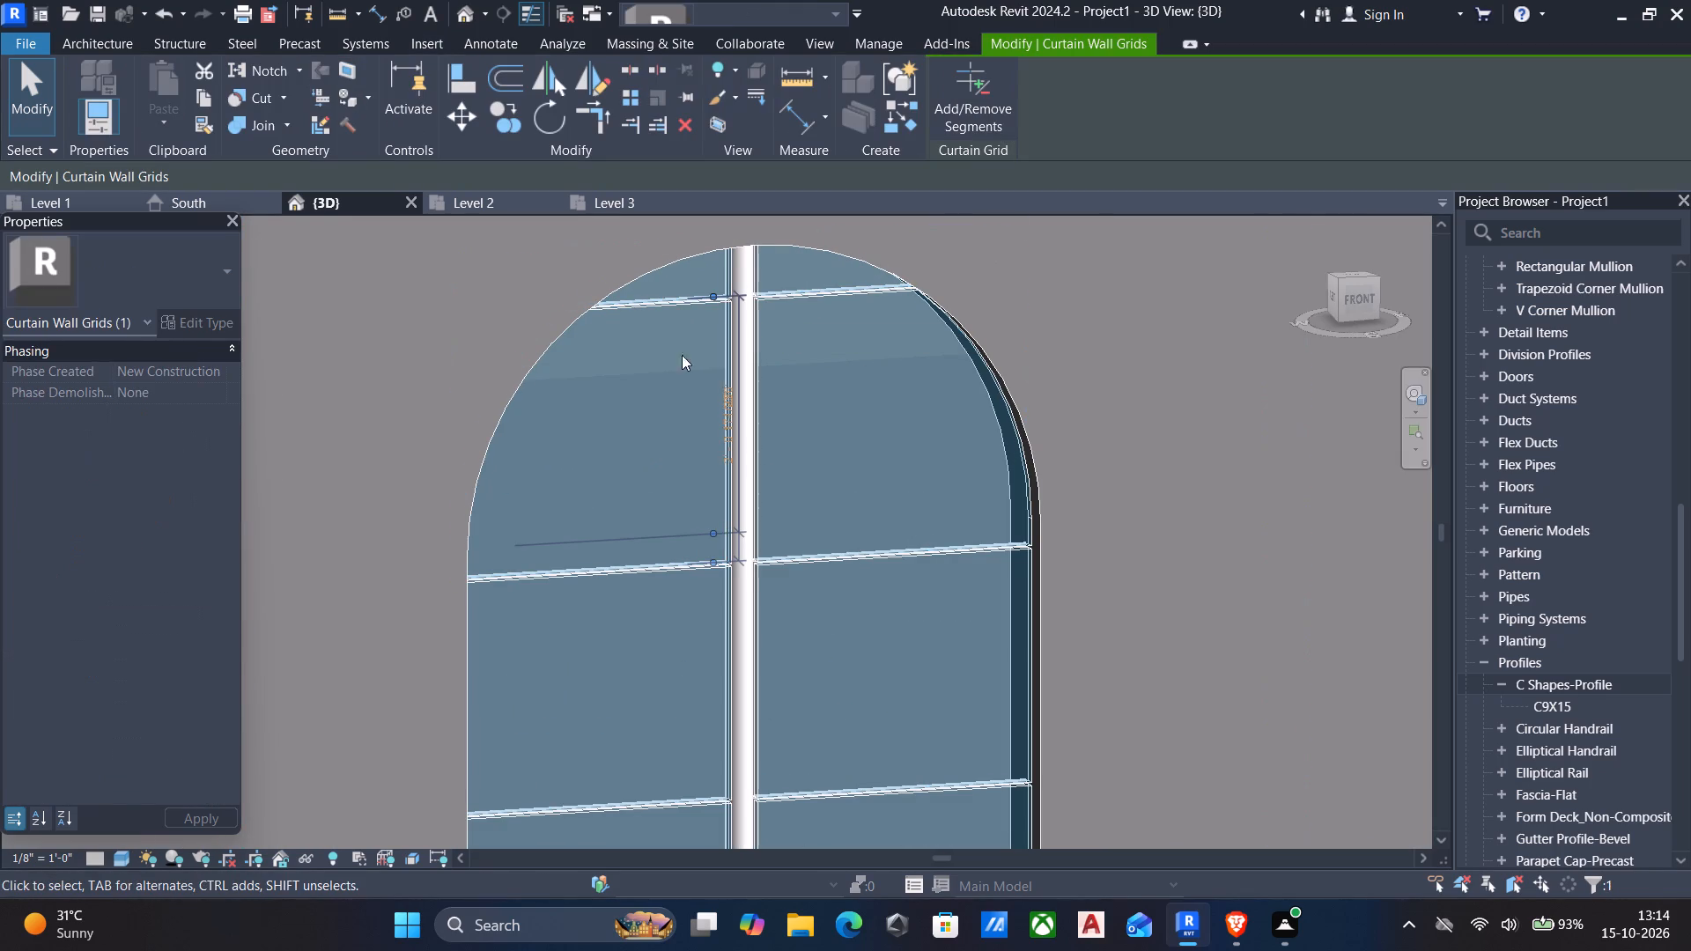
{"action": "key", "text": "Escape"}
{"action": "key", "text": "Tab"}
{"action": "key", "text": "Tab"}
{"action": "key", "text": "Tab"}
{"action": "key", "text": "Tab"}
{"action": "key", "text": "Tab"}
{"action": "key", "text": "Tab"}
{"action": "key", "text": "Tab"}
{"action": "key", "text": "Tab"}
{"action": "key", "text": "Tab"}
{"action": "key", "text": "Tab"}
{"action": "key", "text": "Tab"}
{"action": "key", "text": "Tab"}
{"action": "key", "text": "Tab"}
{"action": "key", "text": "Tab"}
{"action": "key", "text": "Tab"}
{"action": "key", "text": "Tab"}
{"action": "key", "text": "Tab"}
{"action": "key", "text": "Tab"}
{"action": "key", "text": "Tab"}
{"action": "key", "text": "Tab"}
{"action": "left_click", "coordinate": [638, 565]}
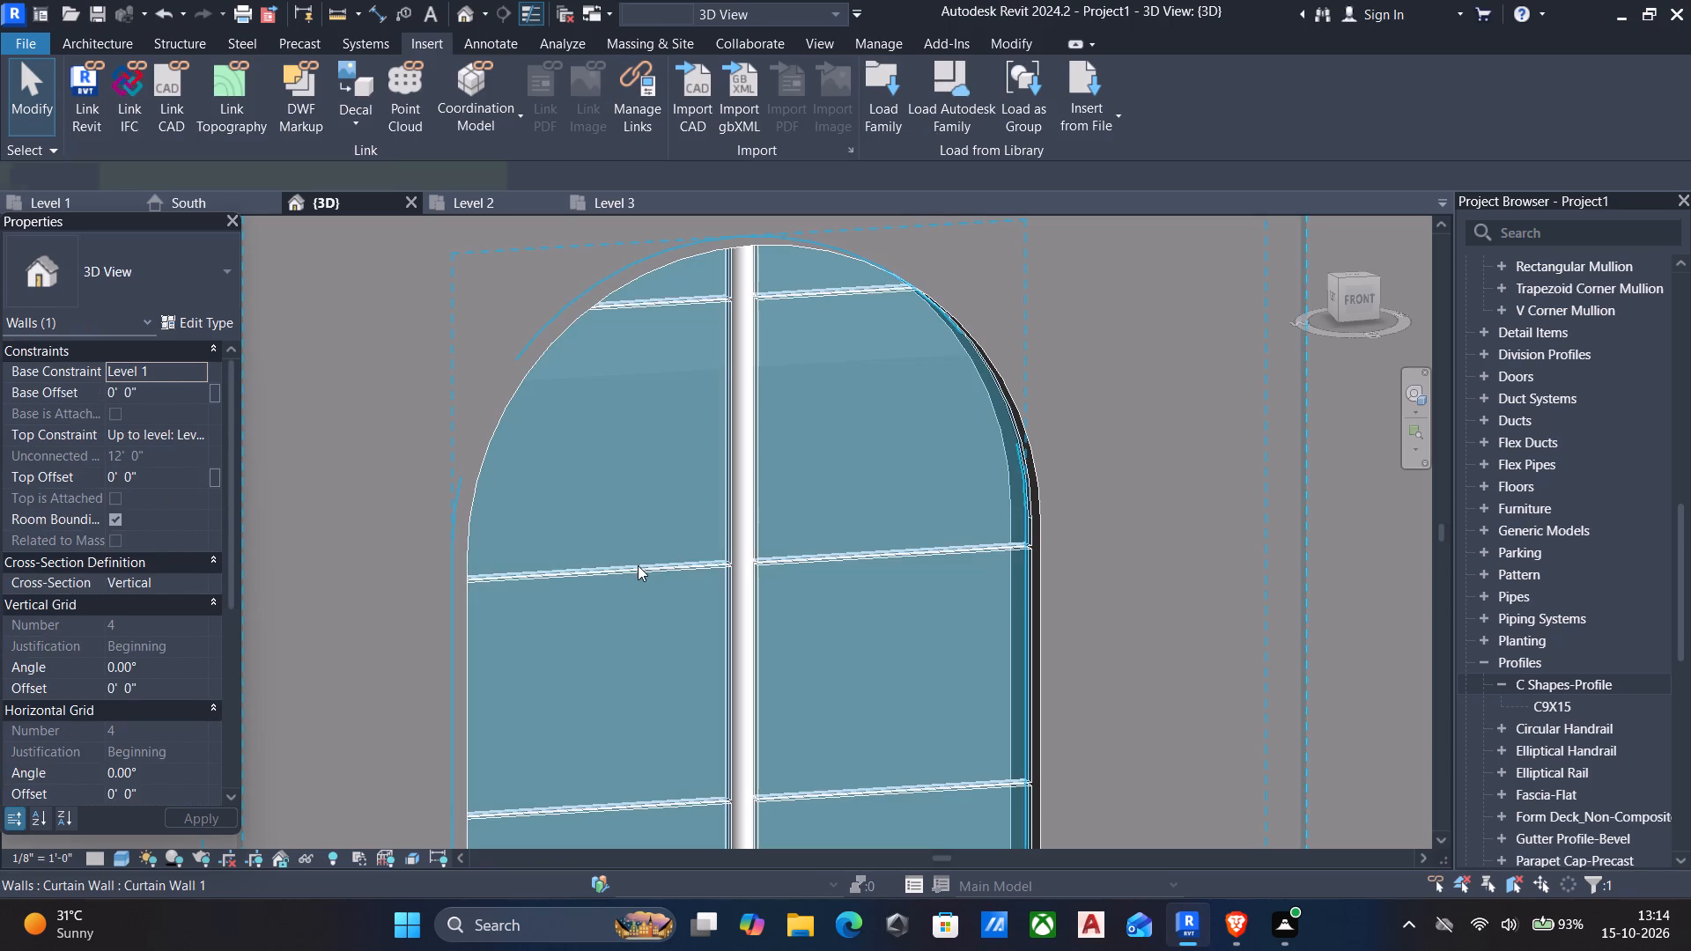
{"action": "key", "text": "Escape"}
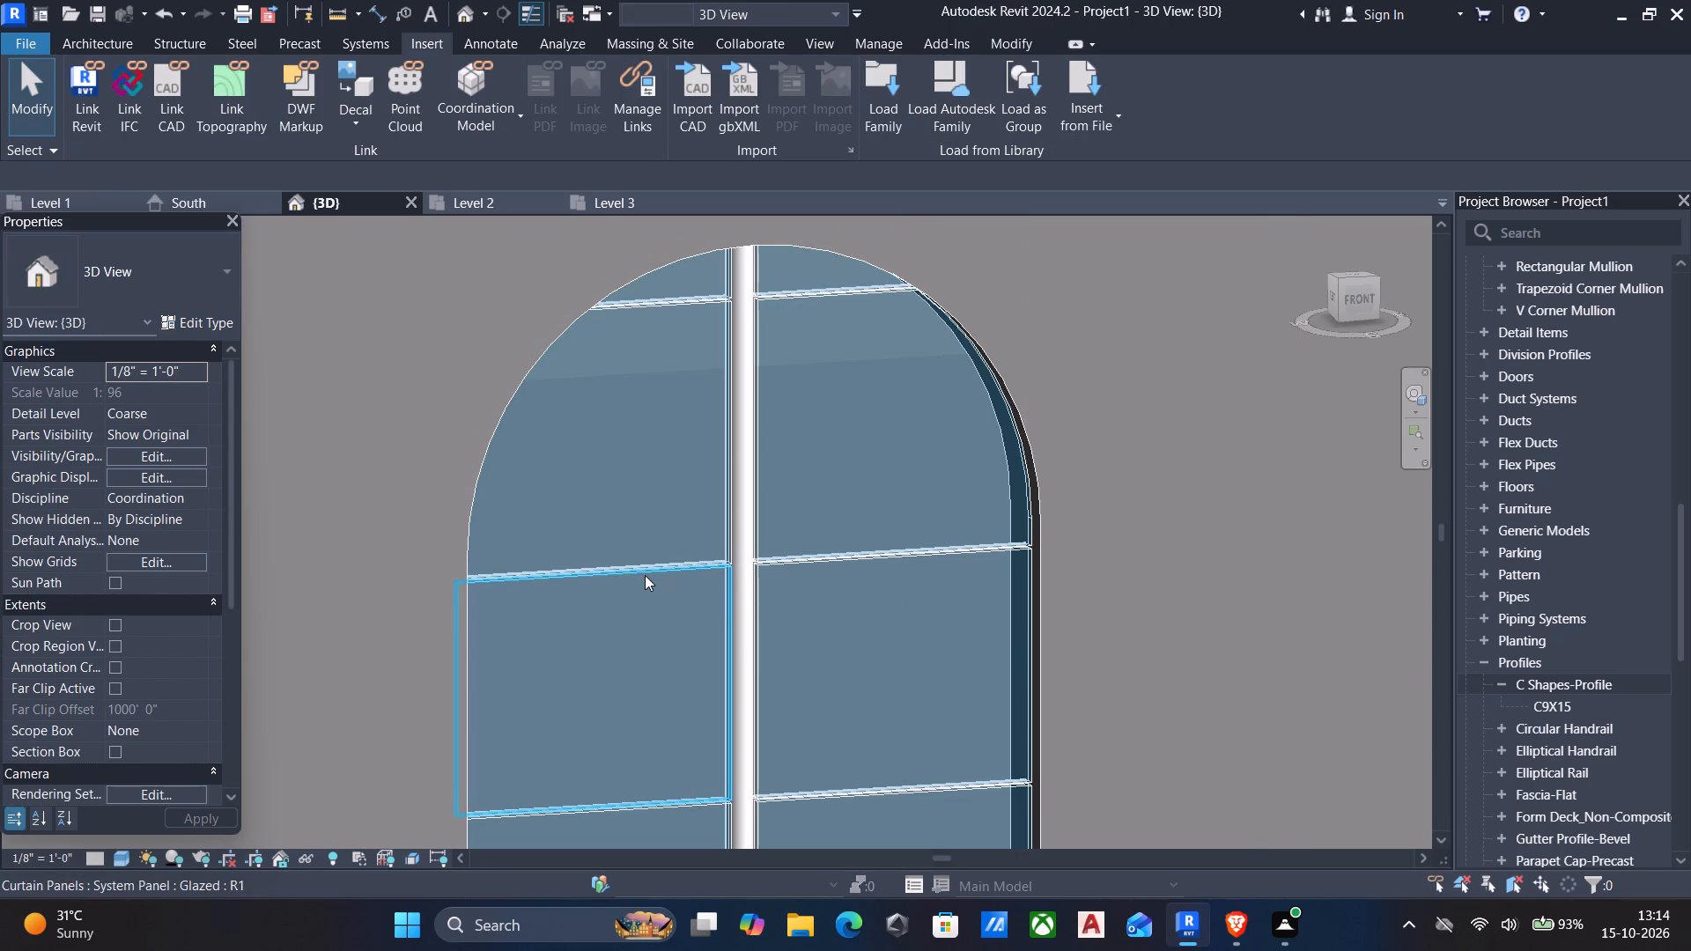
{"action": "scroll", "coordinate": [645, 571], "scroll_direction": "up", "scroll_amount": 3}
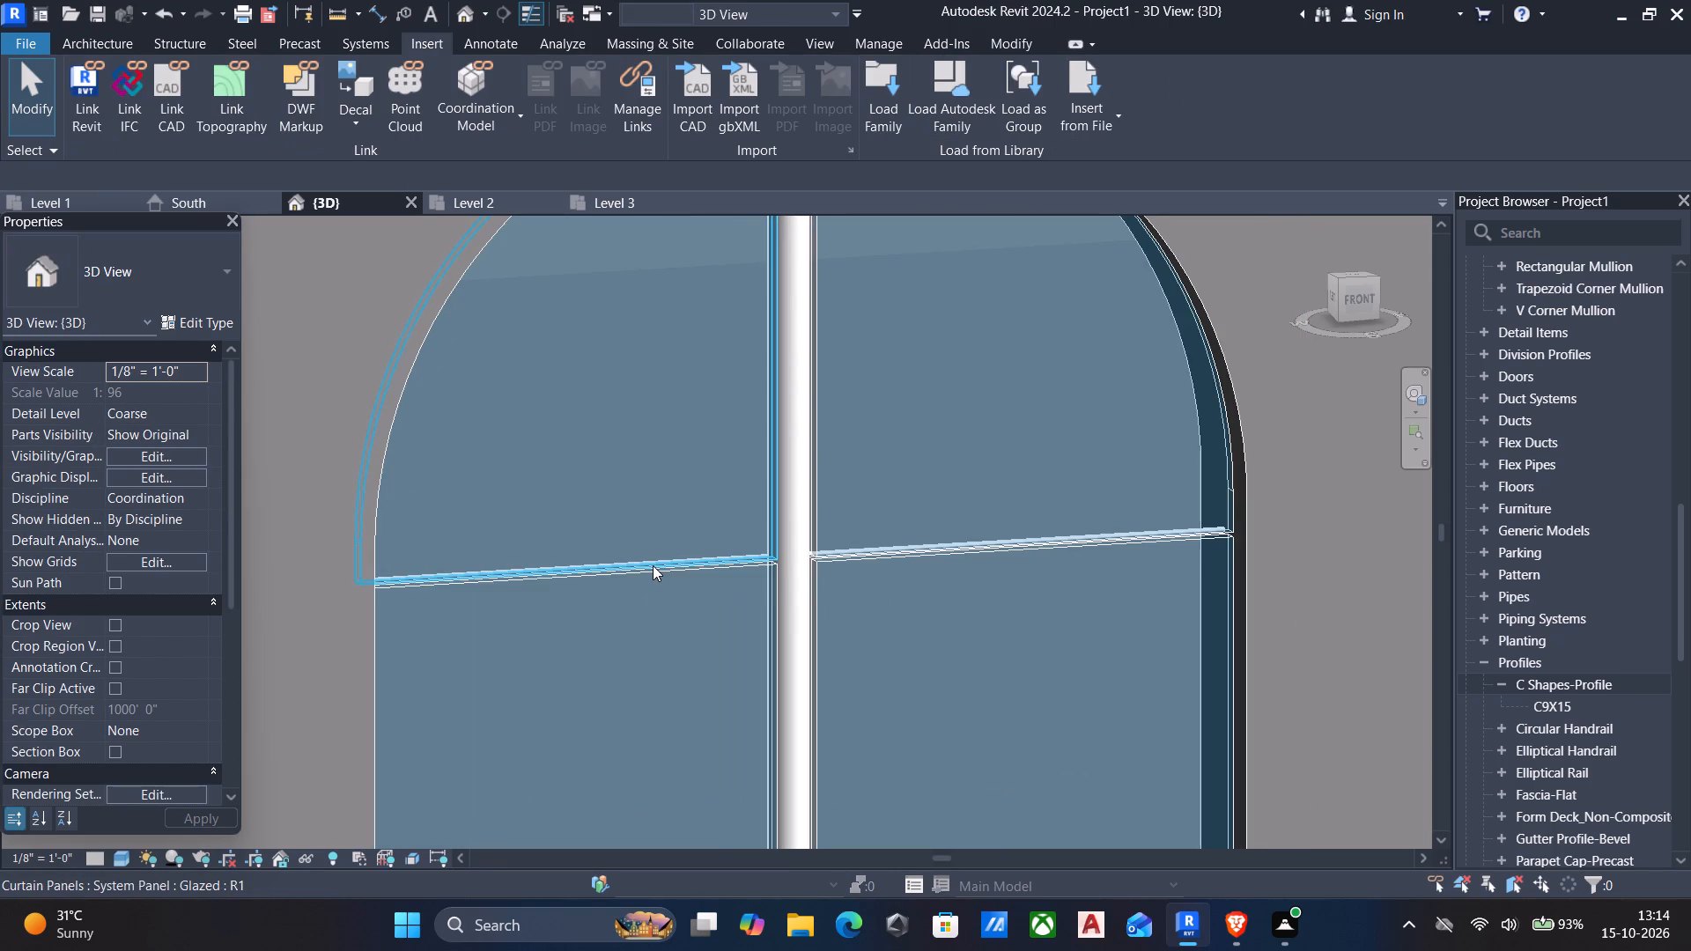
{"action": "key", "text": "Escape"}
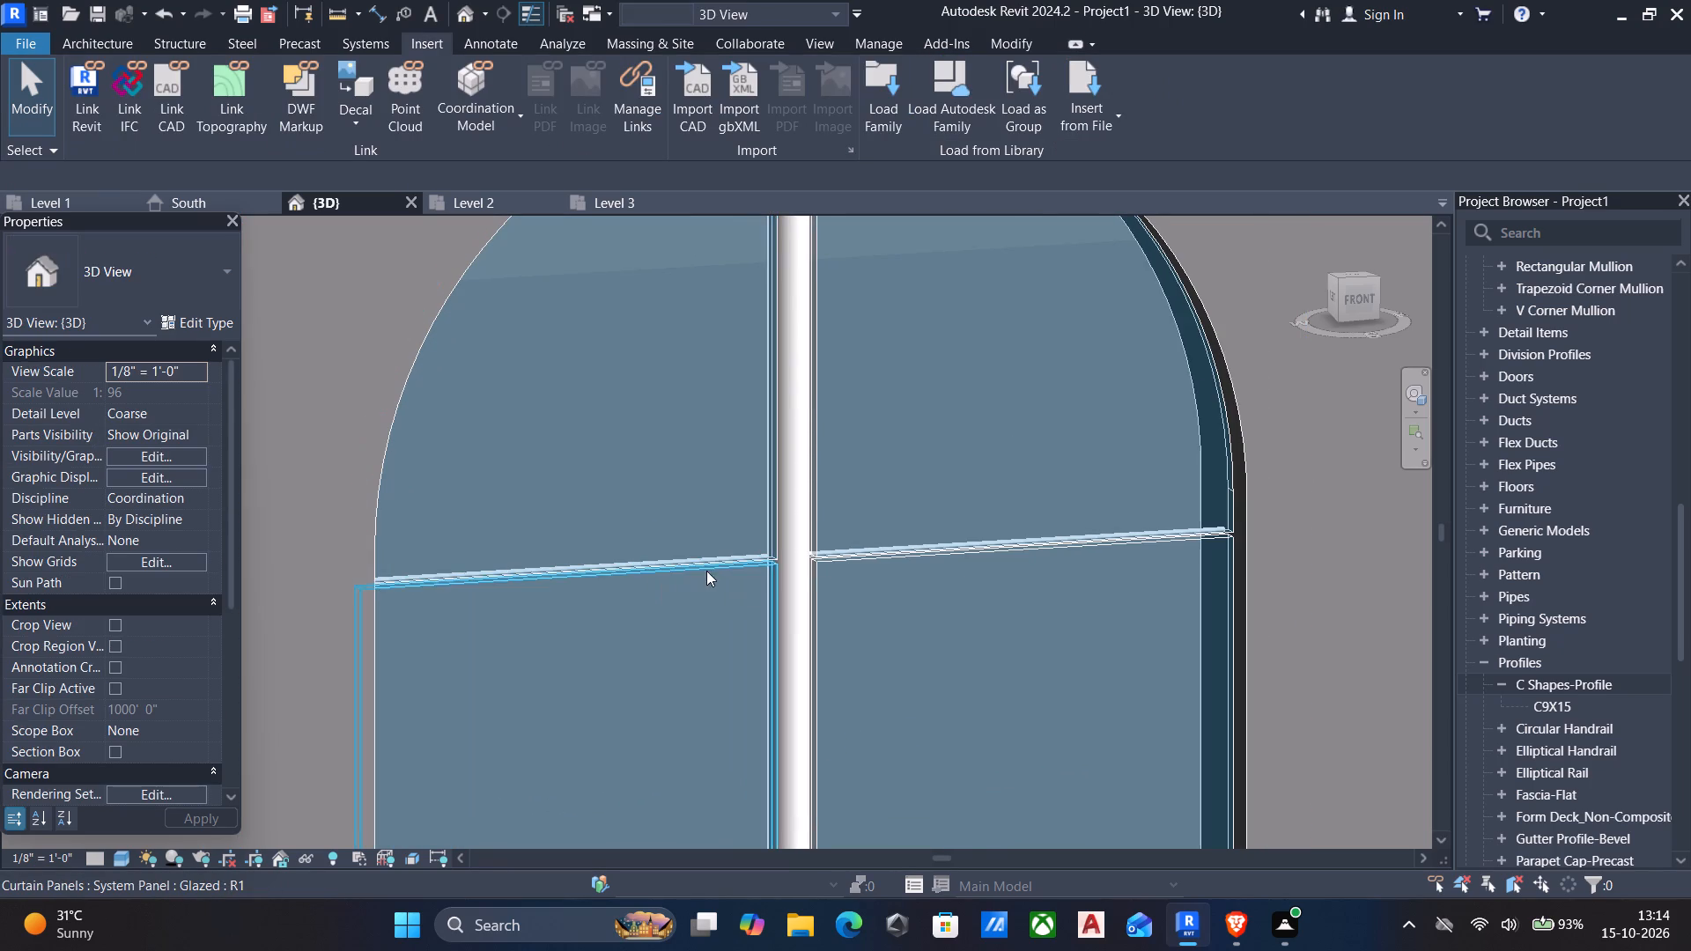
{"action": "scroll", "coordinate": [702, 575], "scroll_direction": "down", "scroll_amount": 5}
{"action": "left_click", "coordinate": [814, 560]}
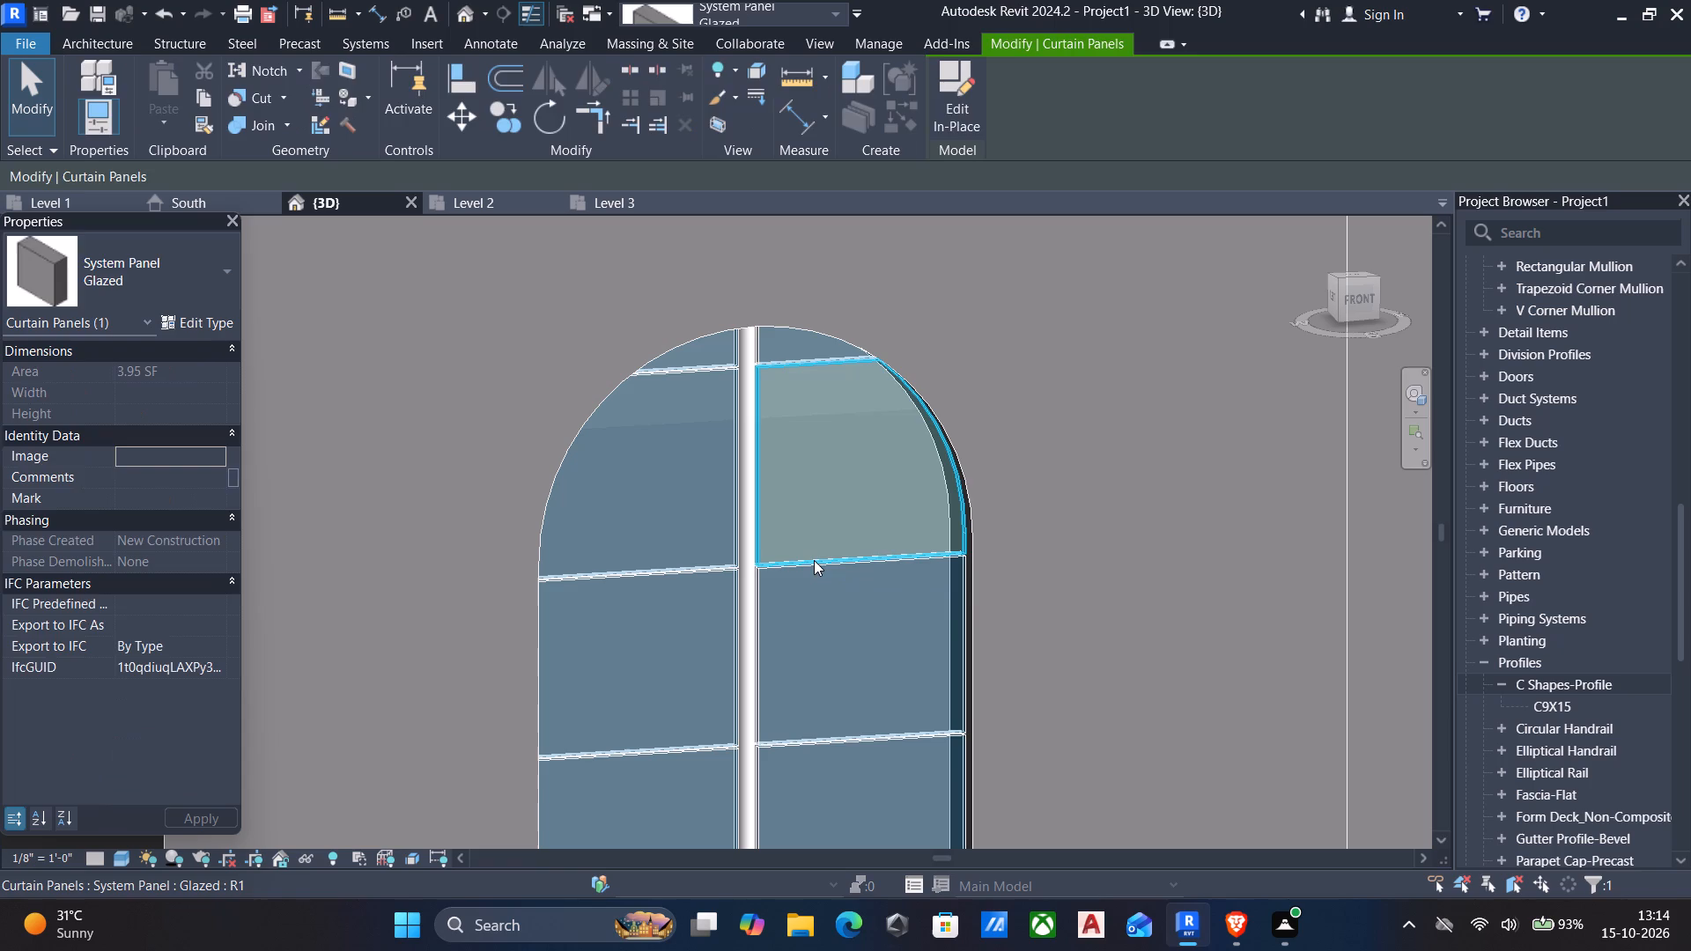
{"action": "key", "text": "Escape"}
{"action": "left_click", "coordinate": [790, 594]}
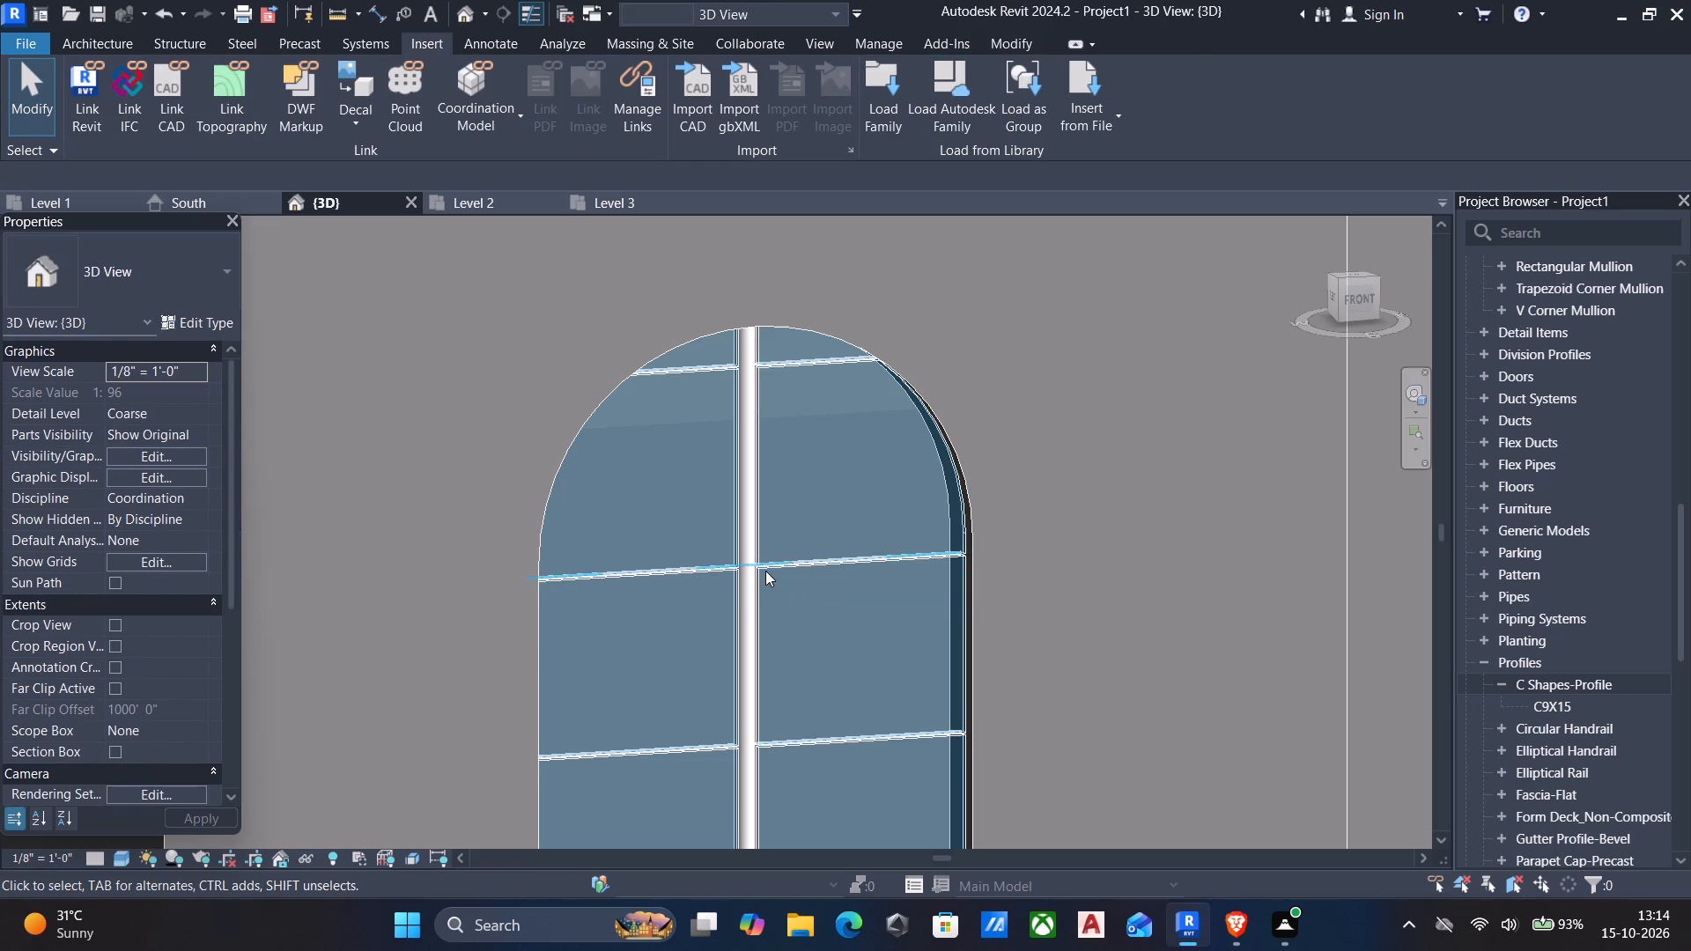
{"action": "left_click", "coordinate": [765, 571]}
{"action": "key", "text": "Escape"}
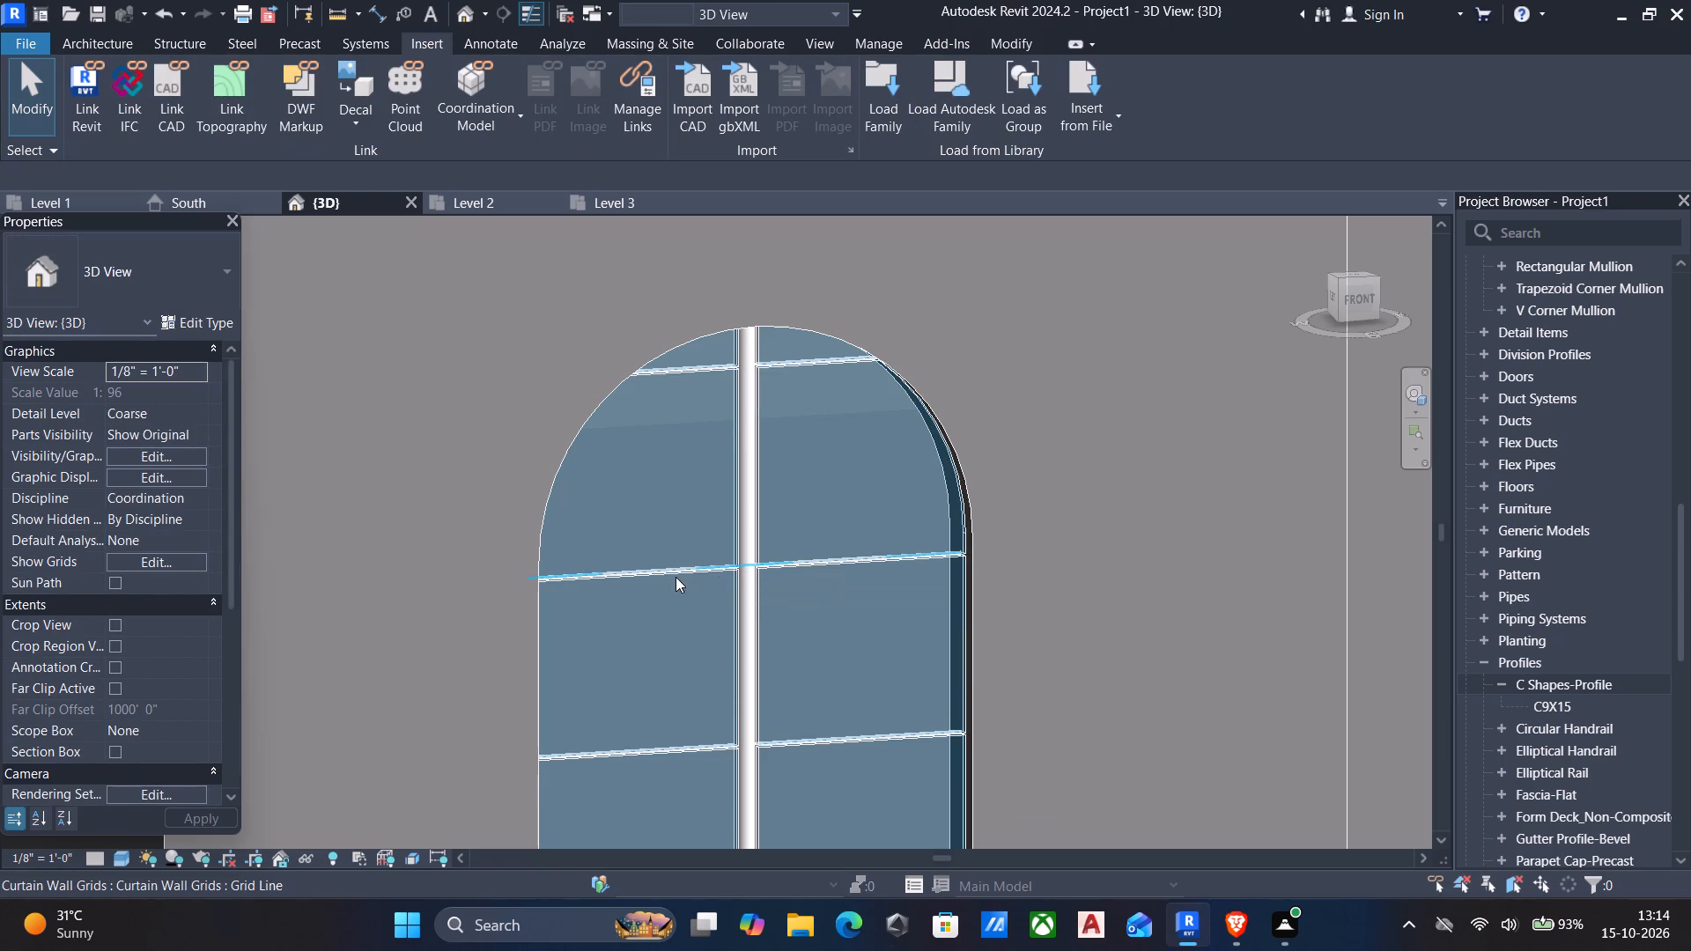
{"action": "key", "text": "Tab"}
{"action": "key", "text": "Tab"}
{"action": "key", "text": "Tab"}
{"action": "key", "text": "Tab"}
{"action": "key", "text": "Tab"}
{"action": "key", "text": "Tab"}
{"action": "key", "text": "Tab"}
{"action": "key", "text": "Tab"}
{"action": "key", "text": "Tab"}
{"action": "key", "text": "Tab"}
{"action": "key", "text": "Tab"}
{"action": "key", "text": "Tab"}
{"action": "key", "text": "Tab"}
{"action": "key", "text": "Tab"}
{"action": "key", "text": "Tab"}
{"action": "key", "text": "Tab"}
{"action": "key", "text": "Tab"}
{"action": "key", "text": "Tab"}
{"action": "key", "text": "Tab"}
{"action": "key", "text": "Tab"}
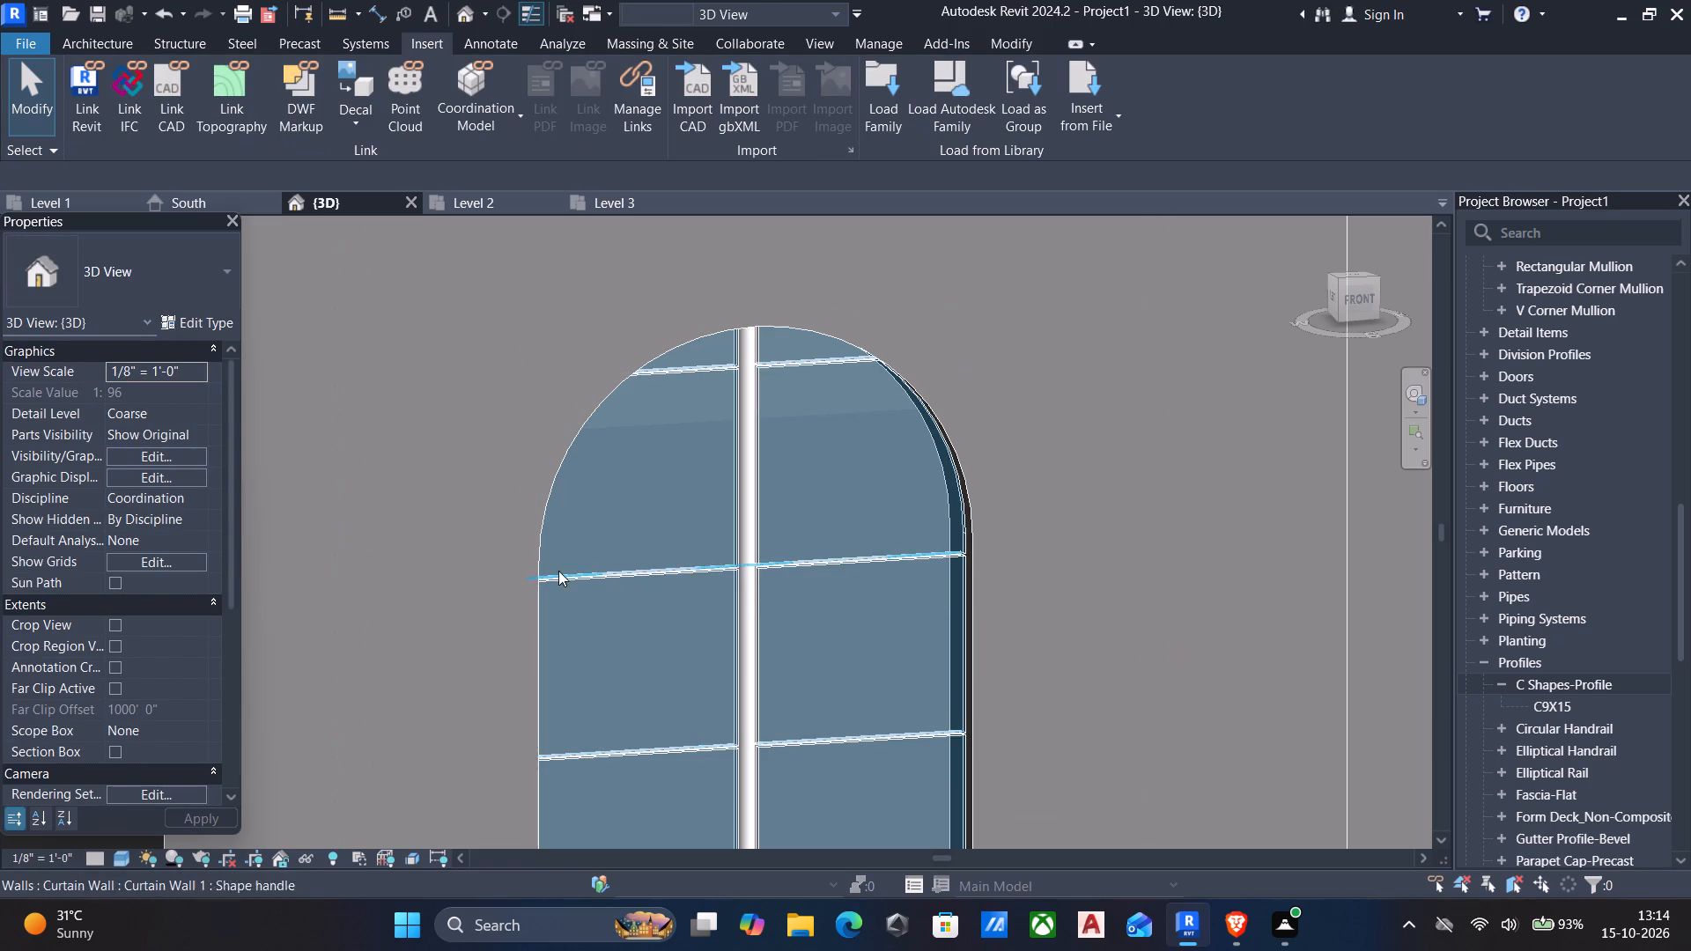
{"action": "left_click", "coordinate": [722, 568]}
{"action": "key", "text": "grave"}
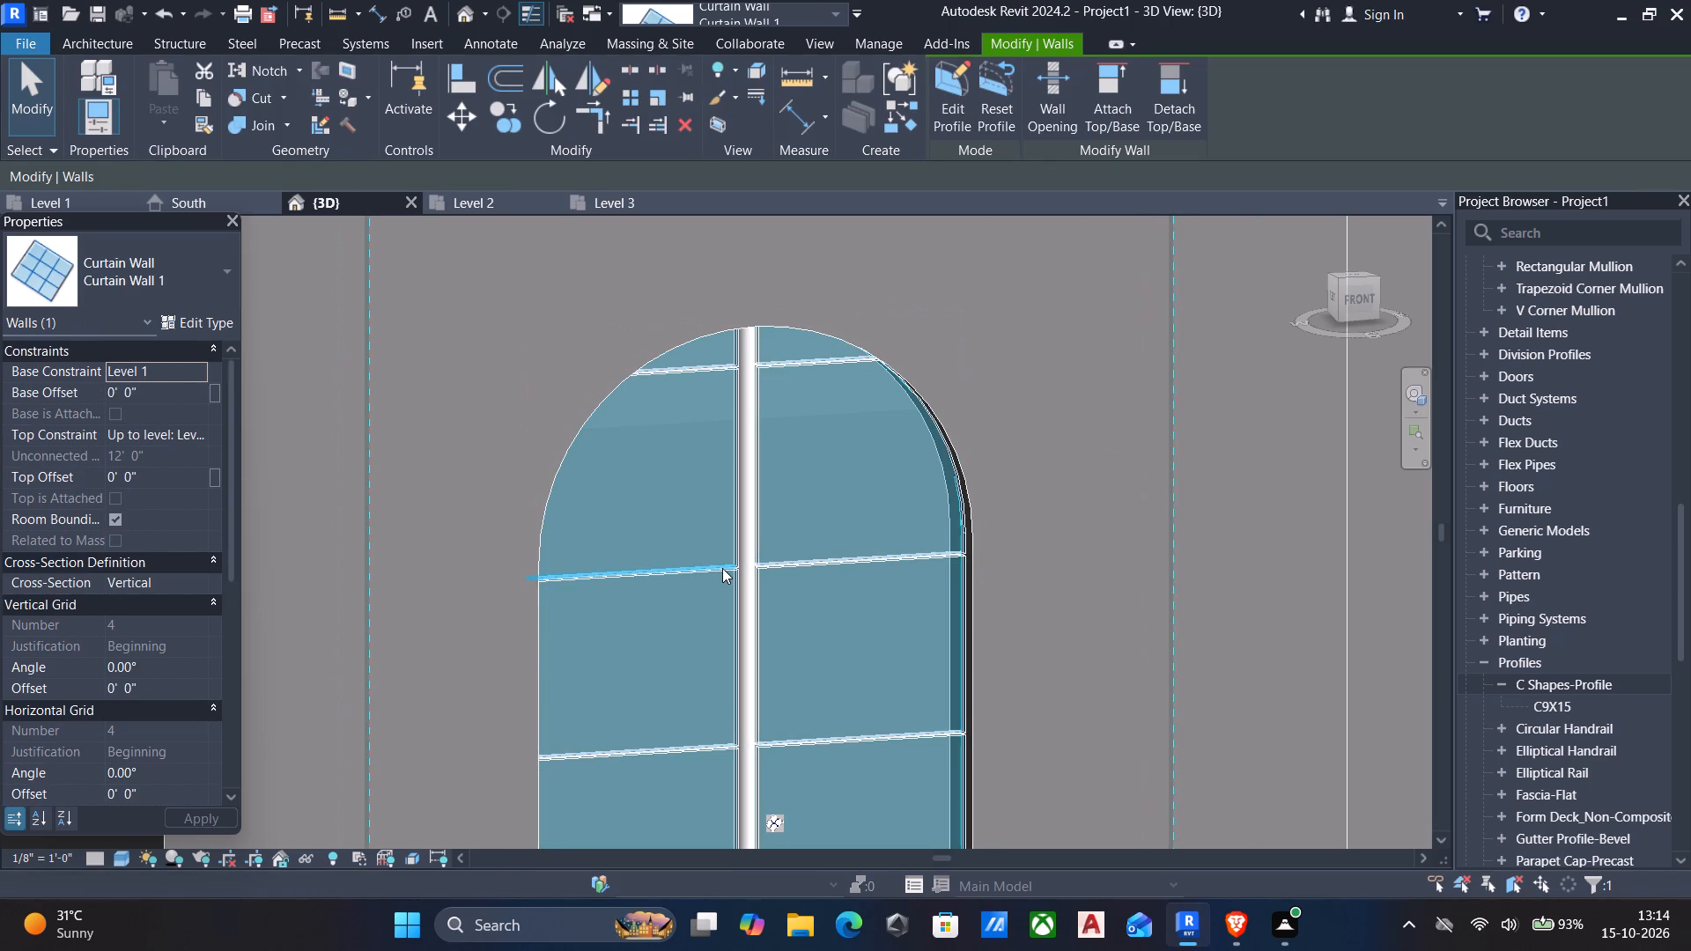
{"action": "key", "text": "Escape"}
Open the type properties of the second horizontal mullion from the top, on the left half of the arched curtain wall.
{"action": "left_click", "coordinate": [685, 569]}
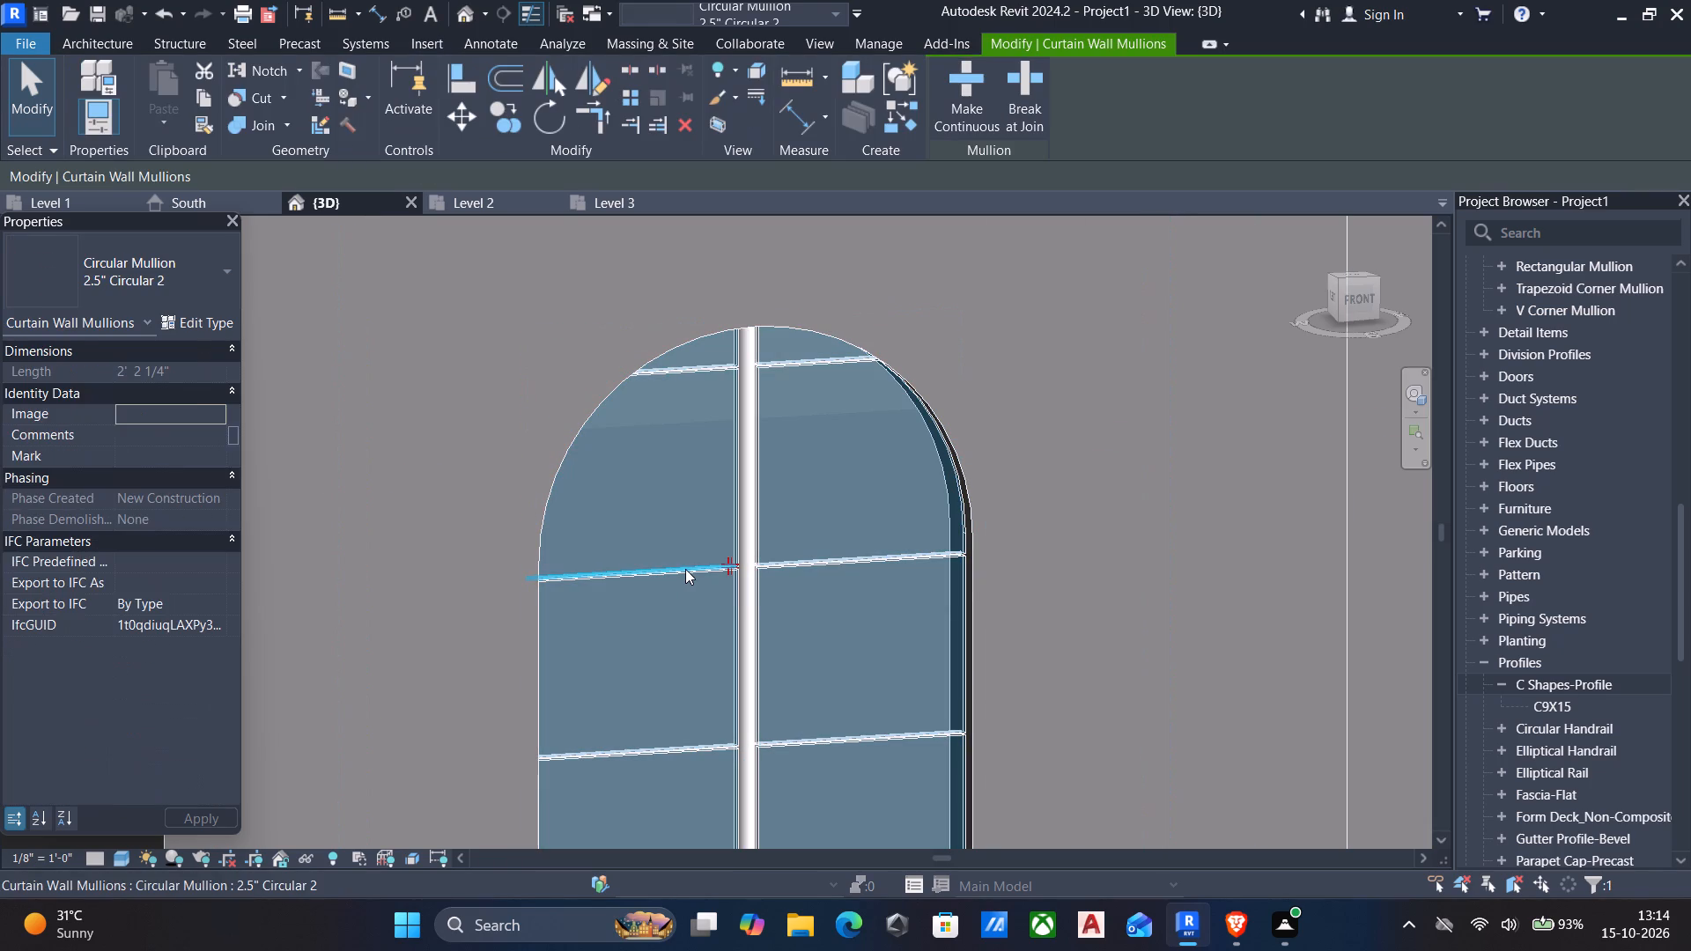
{"action": "left_click", "coordinate": [193, 316]}
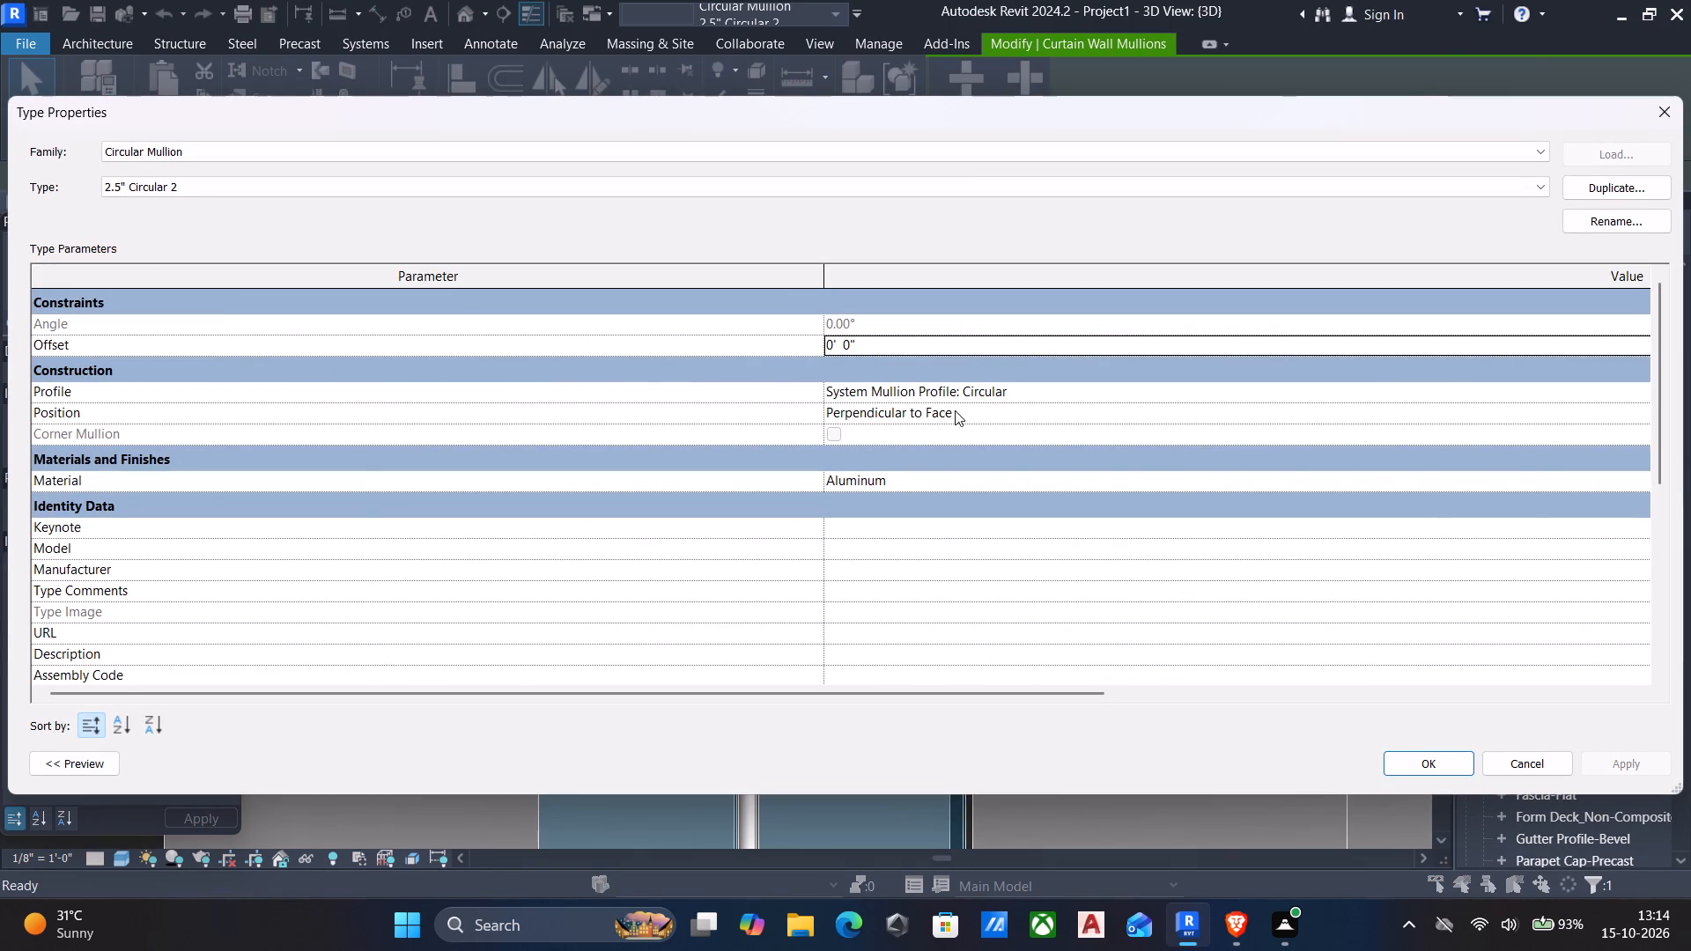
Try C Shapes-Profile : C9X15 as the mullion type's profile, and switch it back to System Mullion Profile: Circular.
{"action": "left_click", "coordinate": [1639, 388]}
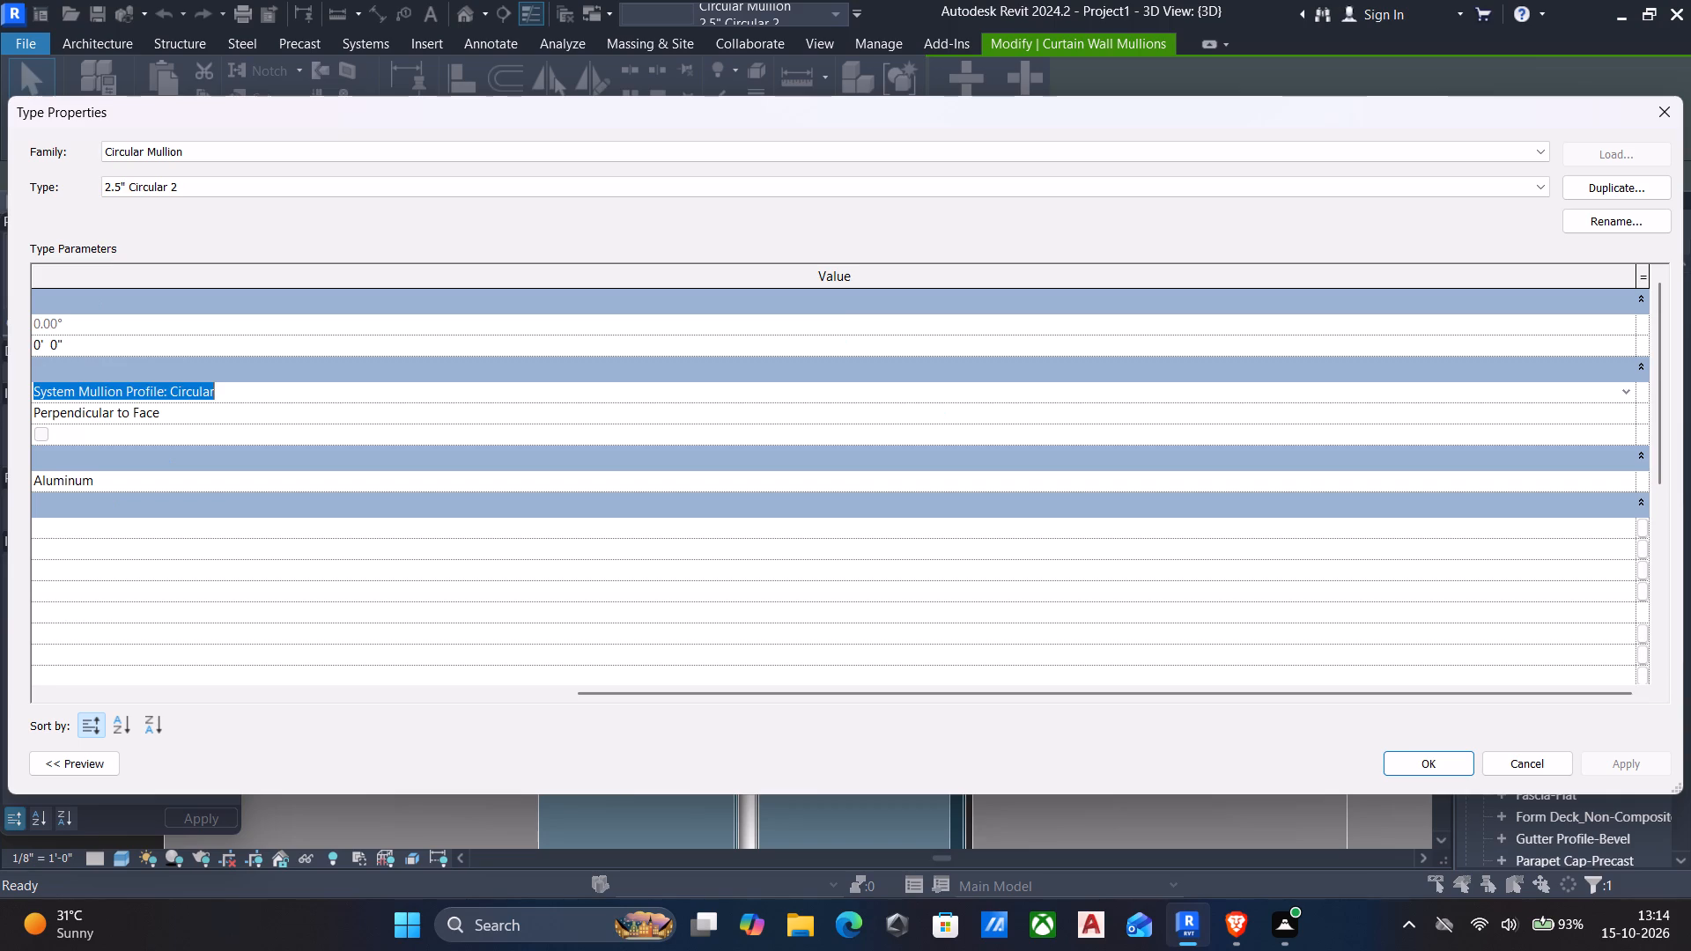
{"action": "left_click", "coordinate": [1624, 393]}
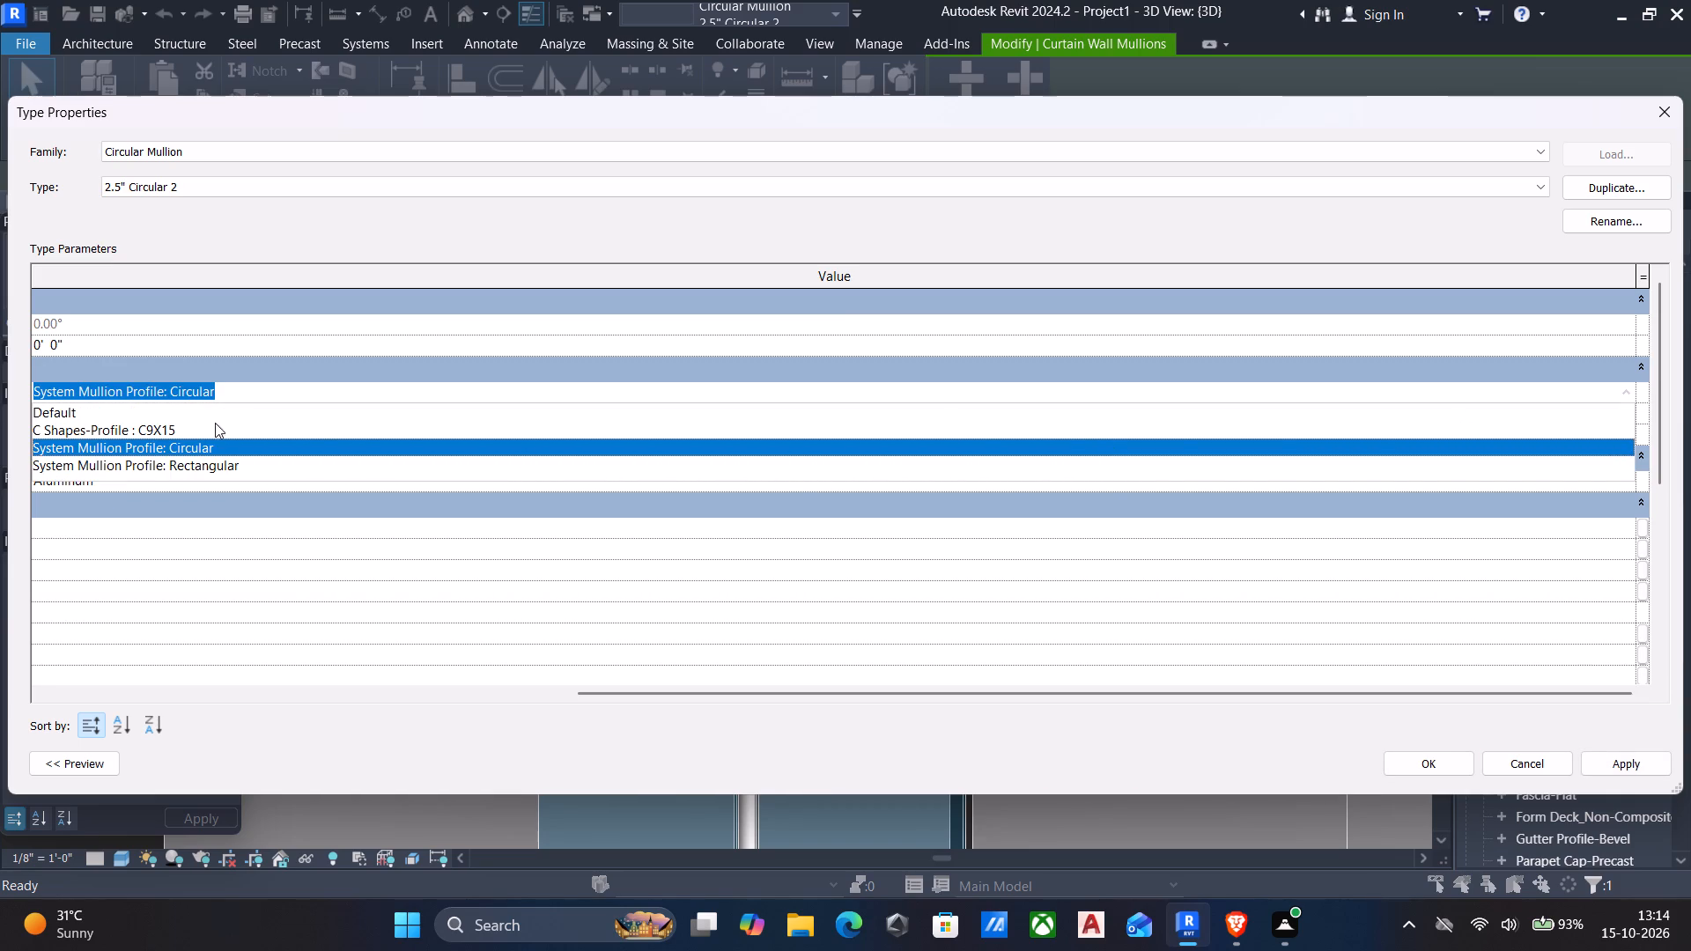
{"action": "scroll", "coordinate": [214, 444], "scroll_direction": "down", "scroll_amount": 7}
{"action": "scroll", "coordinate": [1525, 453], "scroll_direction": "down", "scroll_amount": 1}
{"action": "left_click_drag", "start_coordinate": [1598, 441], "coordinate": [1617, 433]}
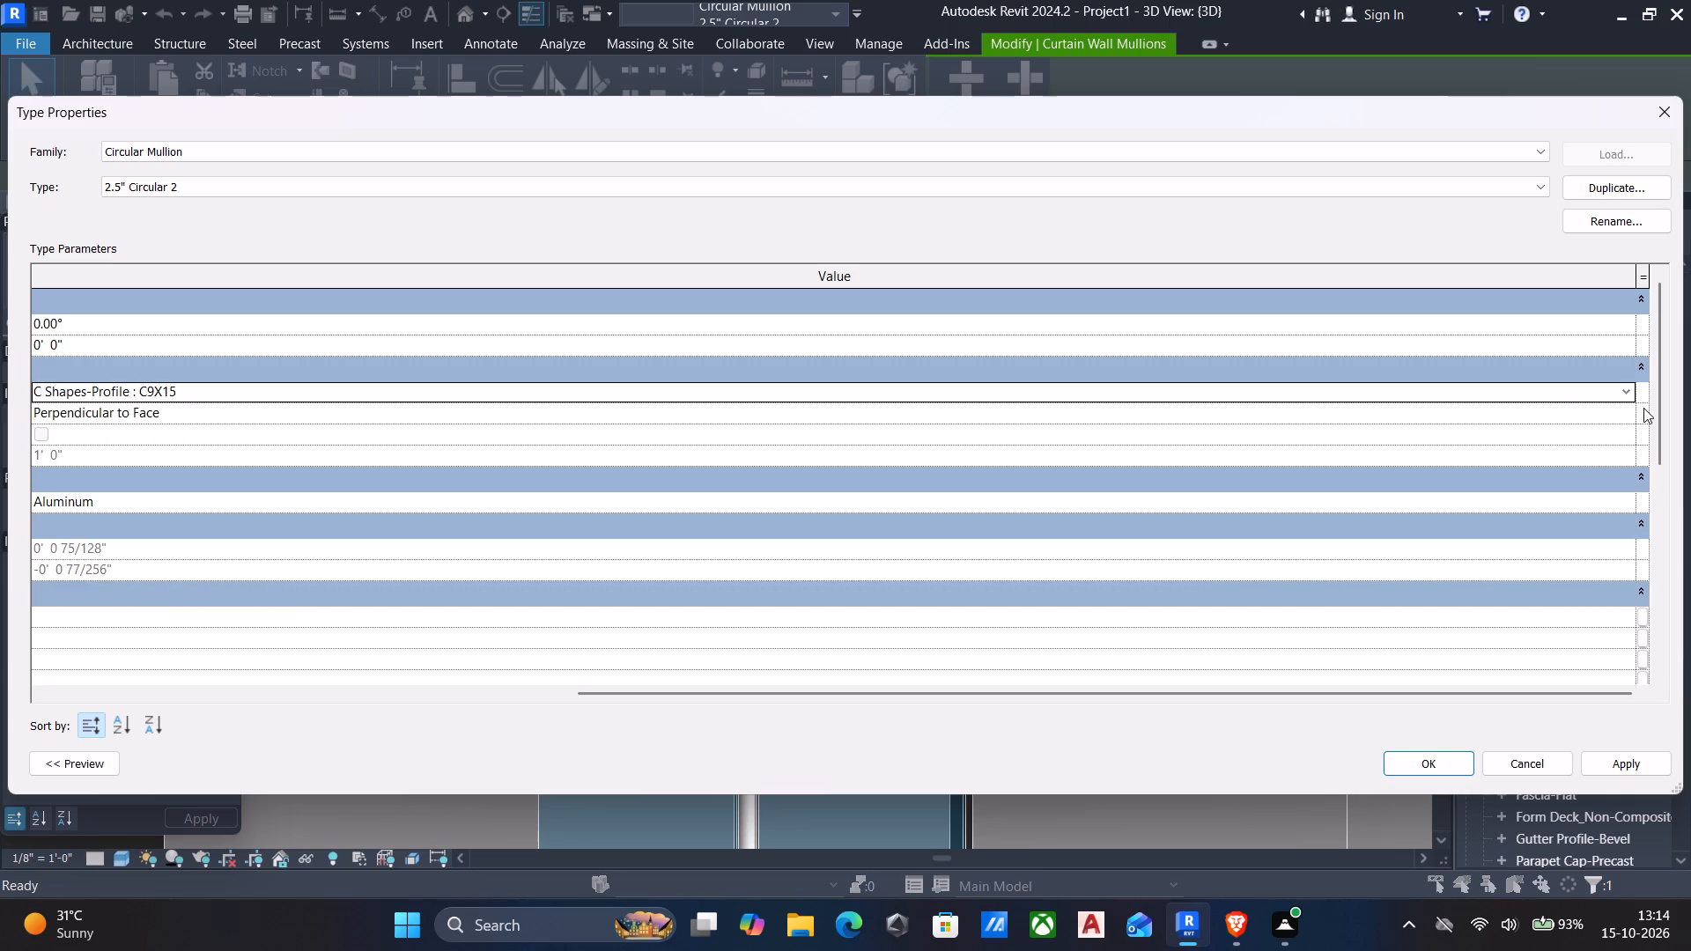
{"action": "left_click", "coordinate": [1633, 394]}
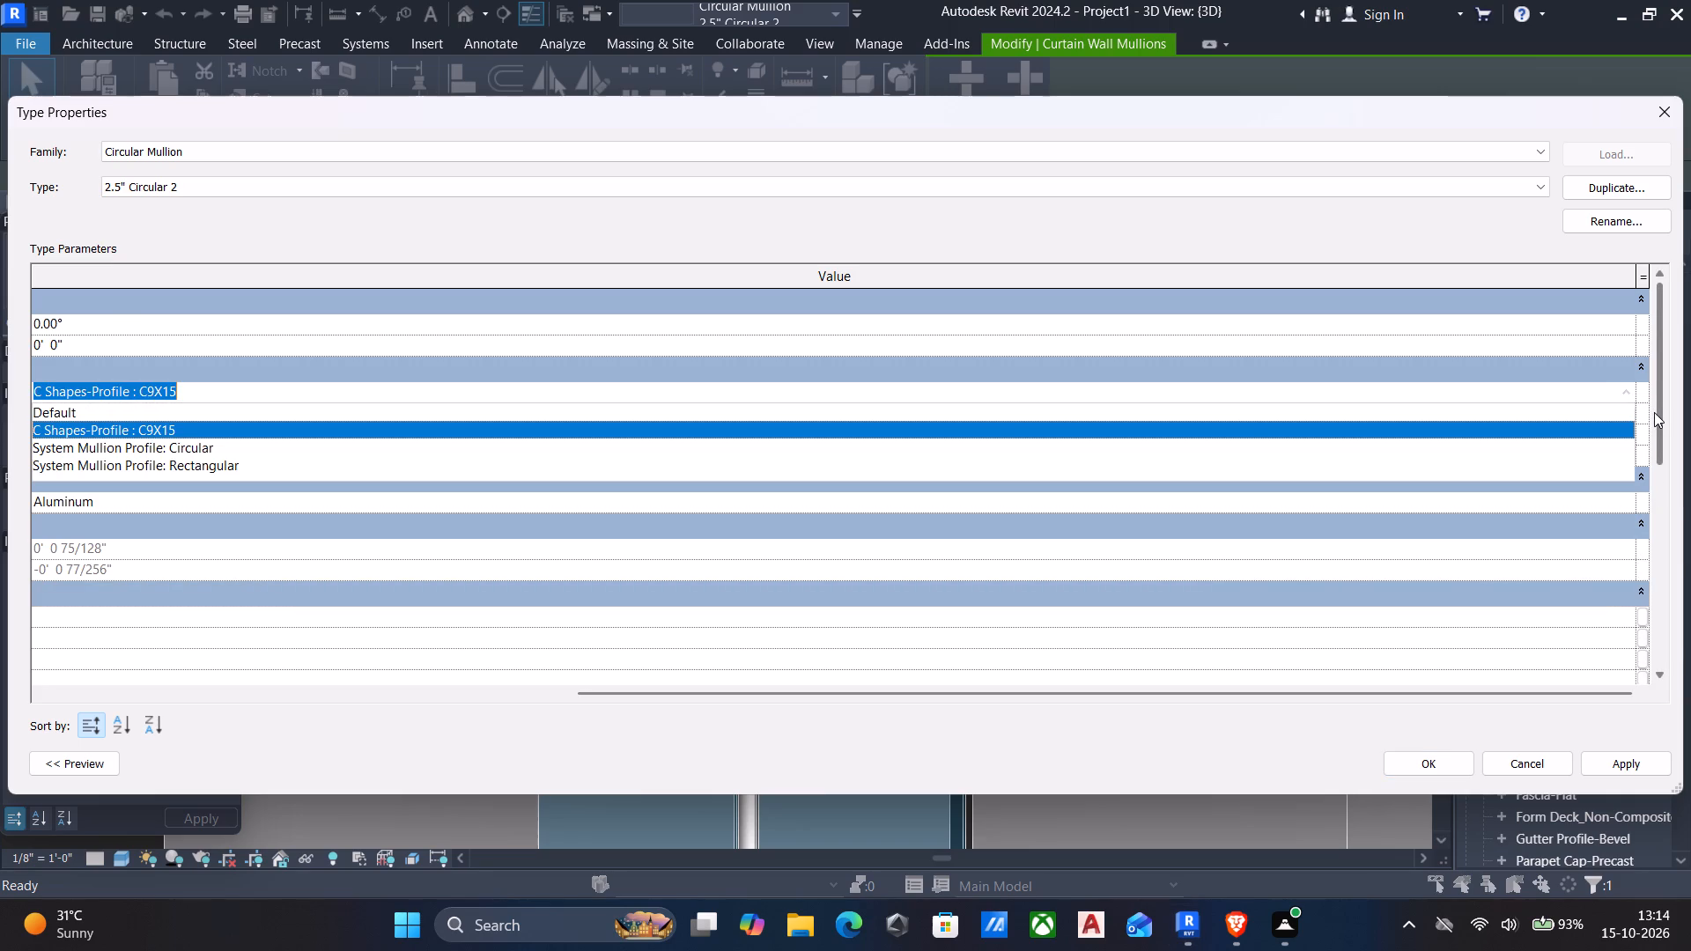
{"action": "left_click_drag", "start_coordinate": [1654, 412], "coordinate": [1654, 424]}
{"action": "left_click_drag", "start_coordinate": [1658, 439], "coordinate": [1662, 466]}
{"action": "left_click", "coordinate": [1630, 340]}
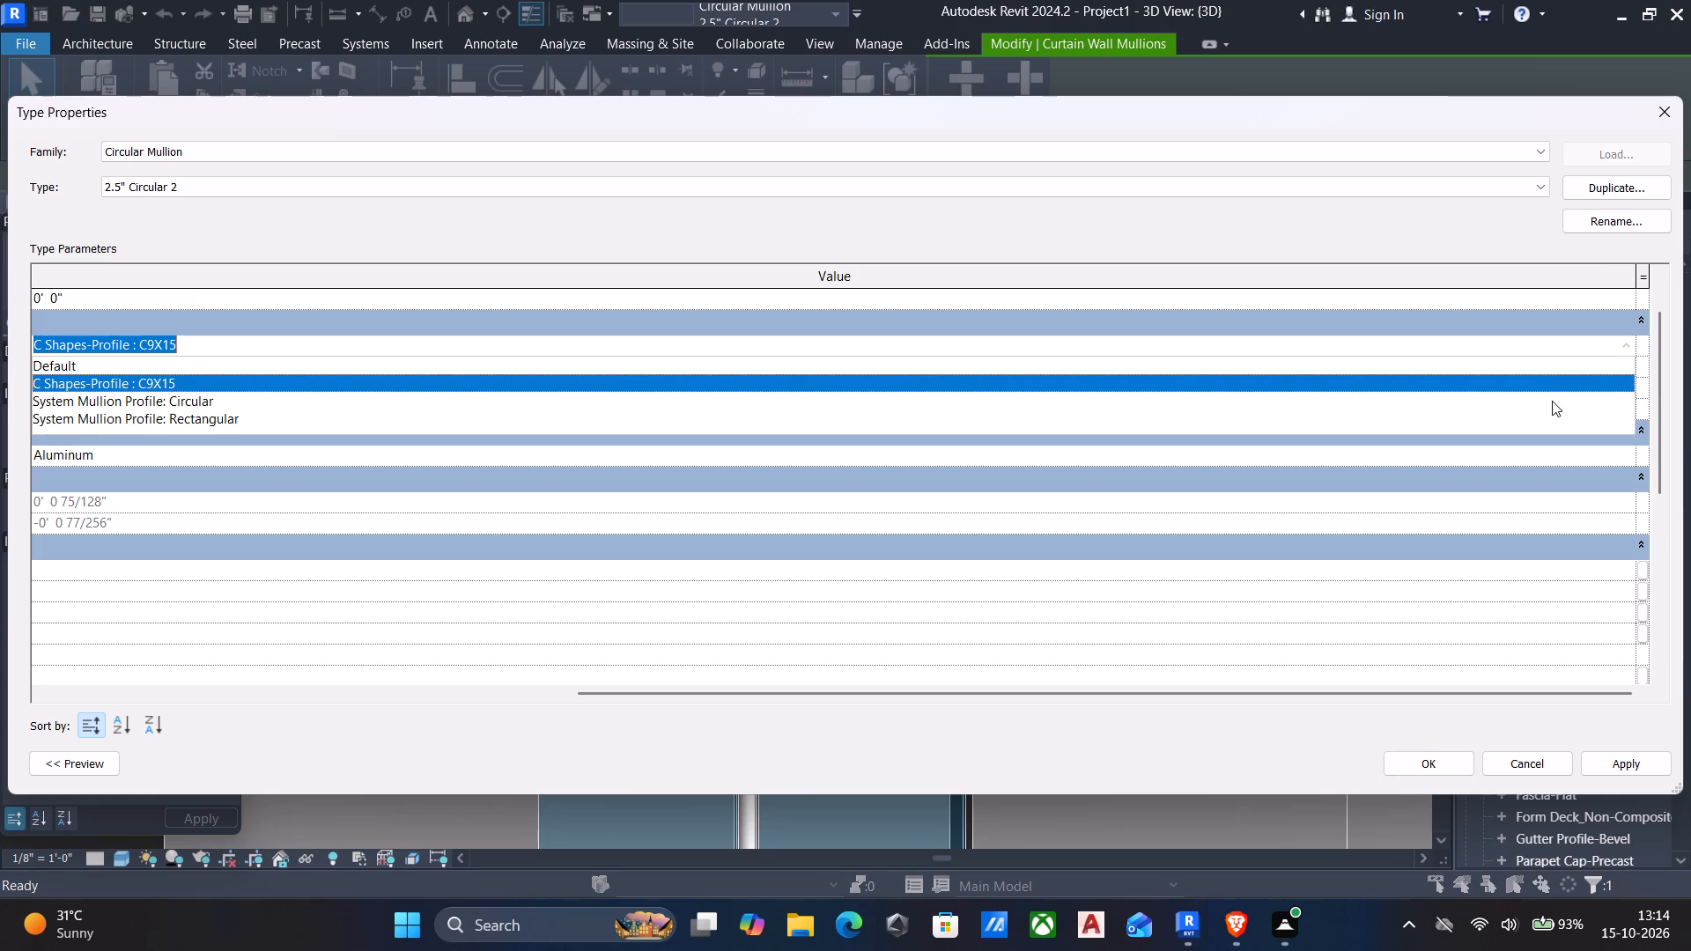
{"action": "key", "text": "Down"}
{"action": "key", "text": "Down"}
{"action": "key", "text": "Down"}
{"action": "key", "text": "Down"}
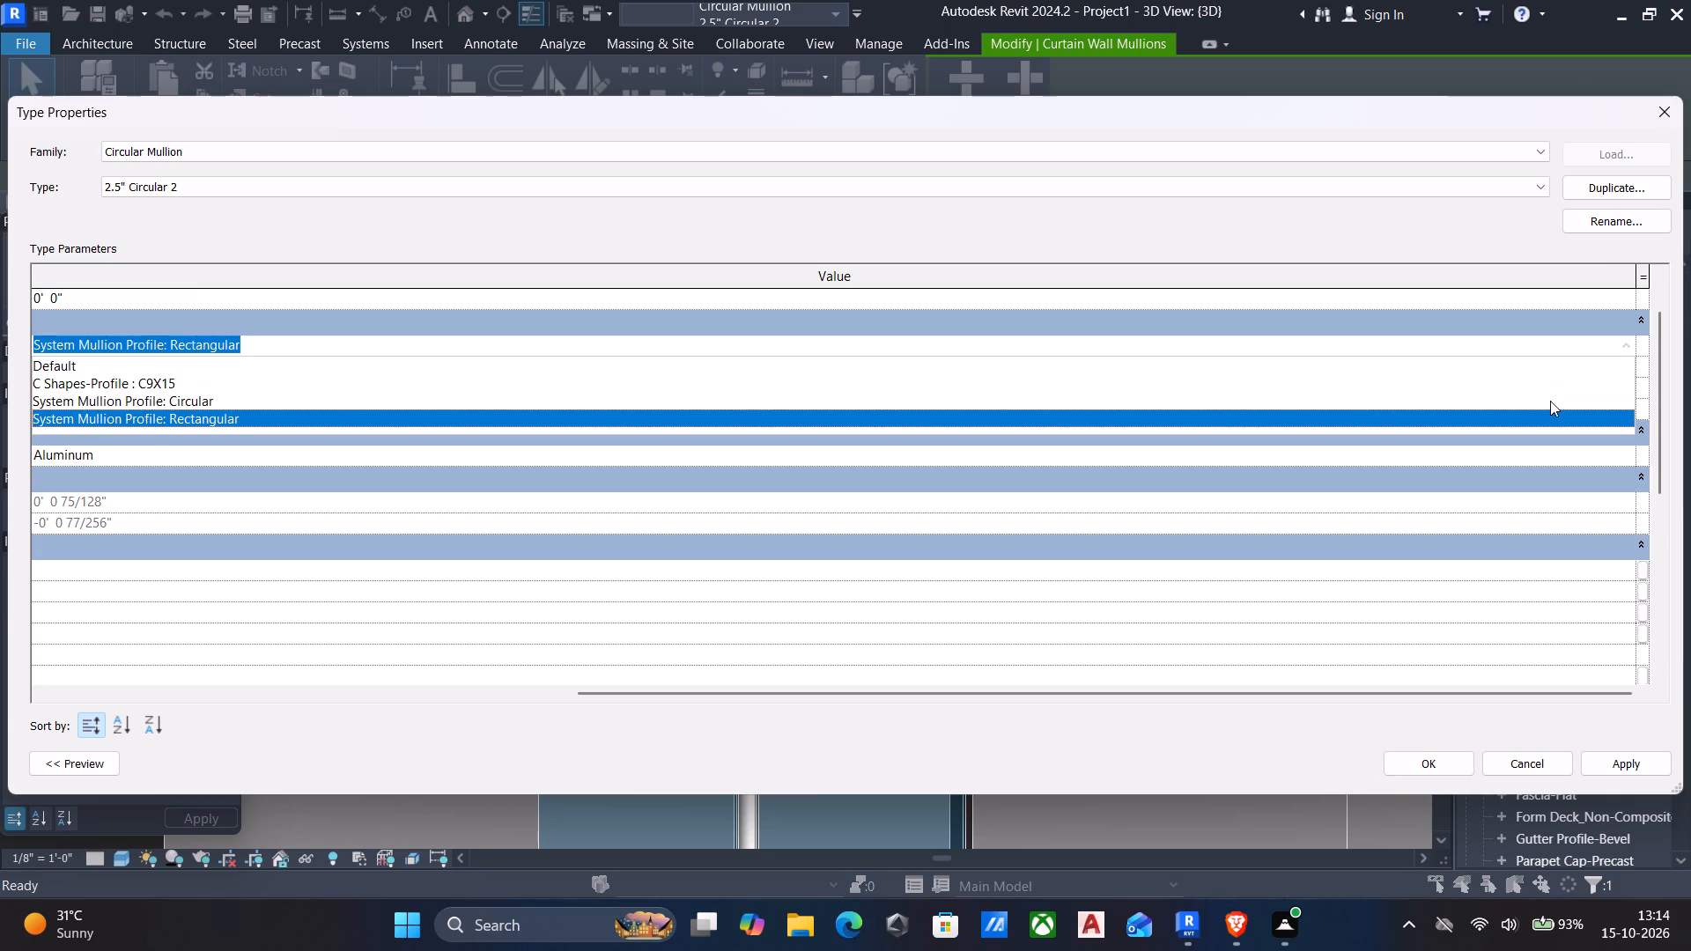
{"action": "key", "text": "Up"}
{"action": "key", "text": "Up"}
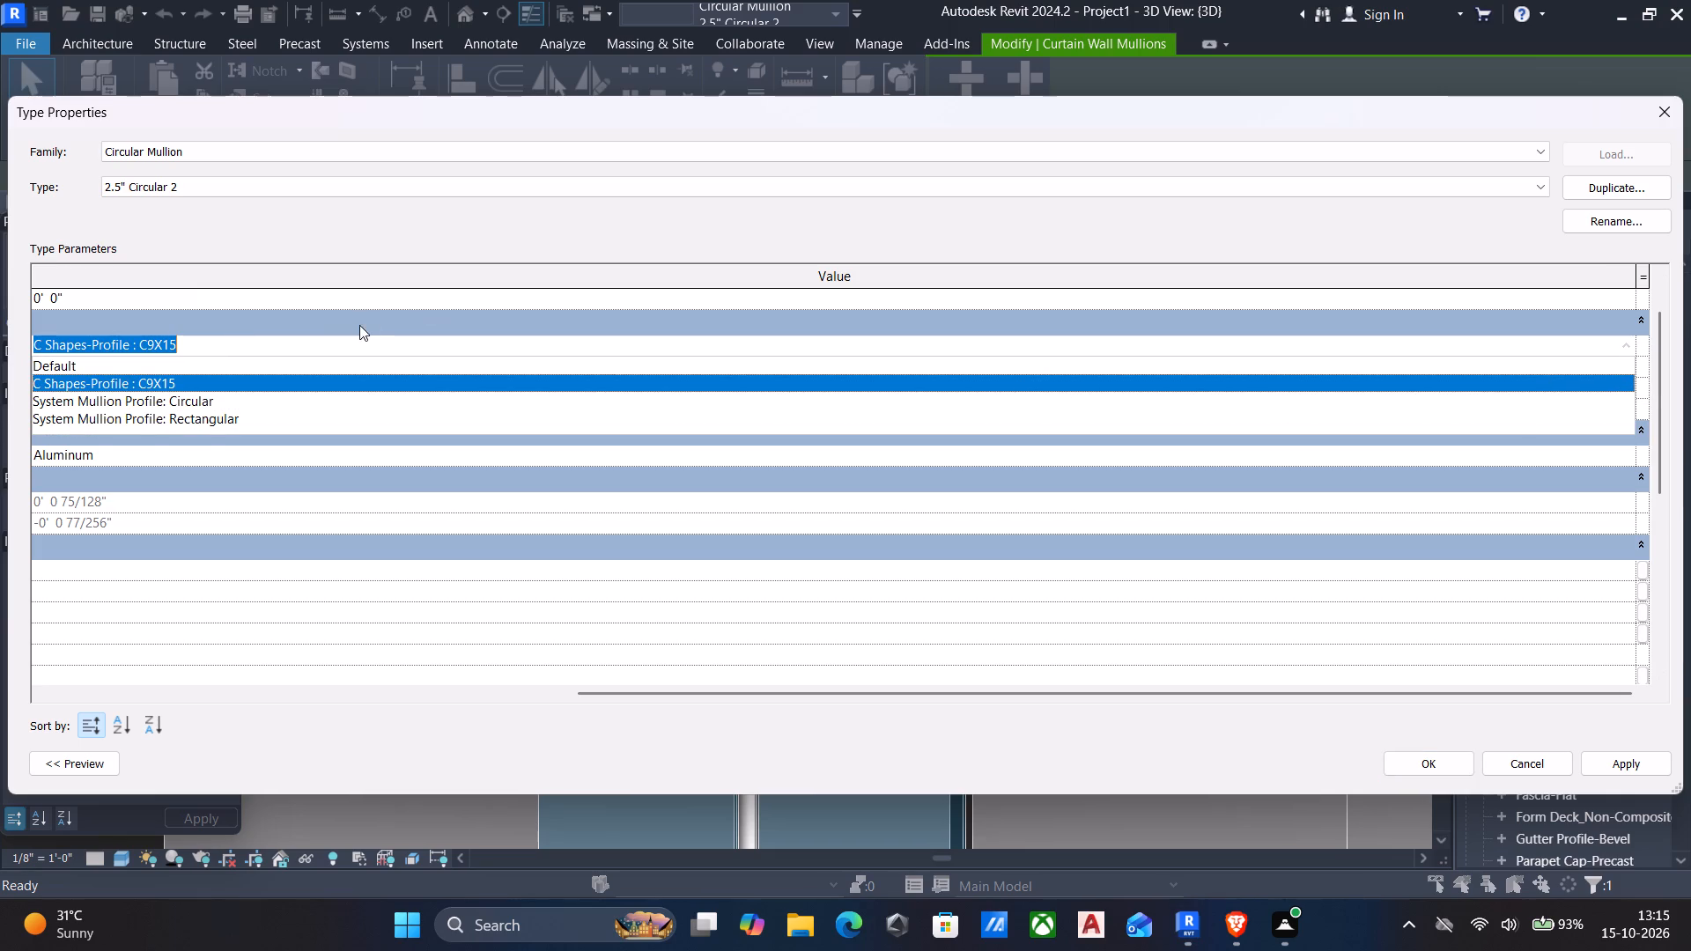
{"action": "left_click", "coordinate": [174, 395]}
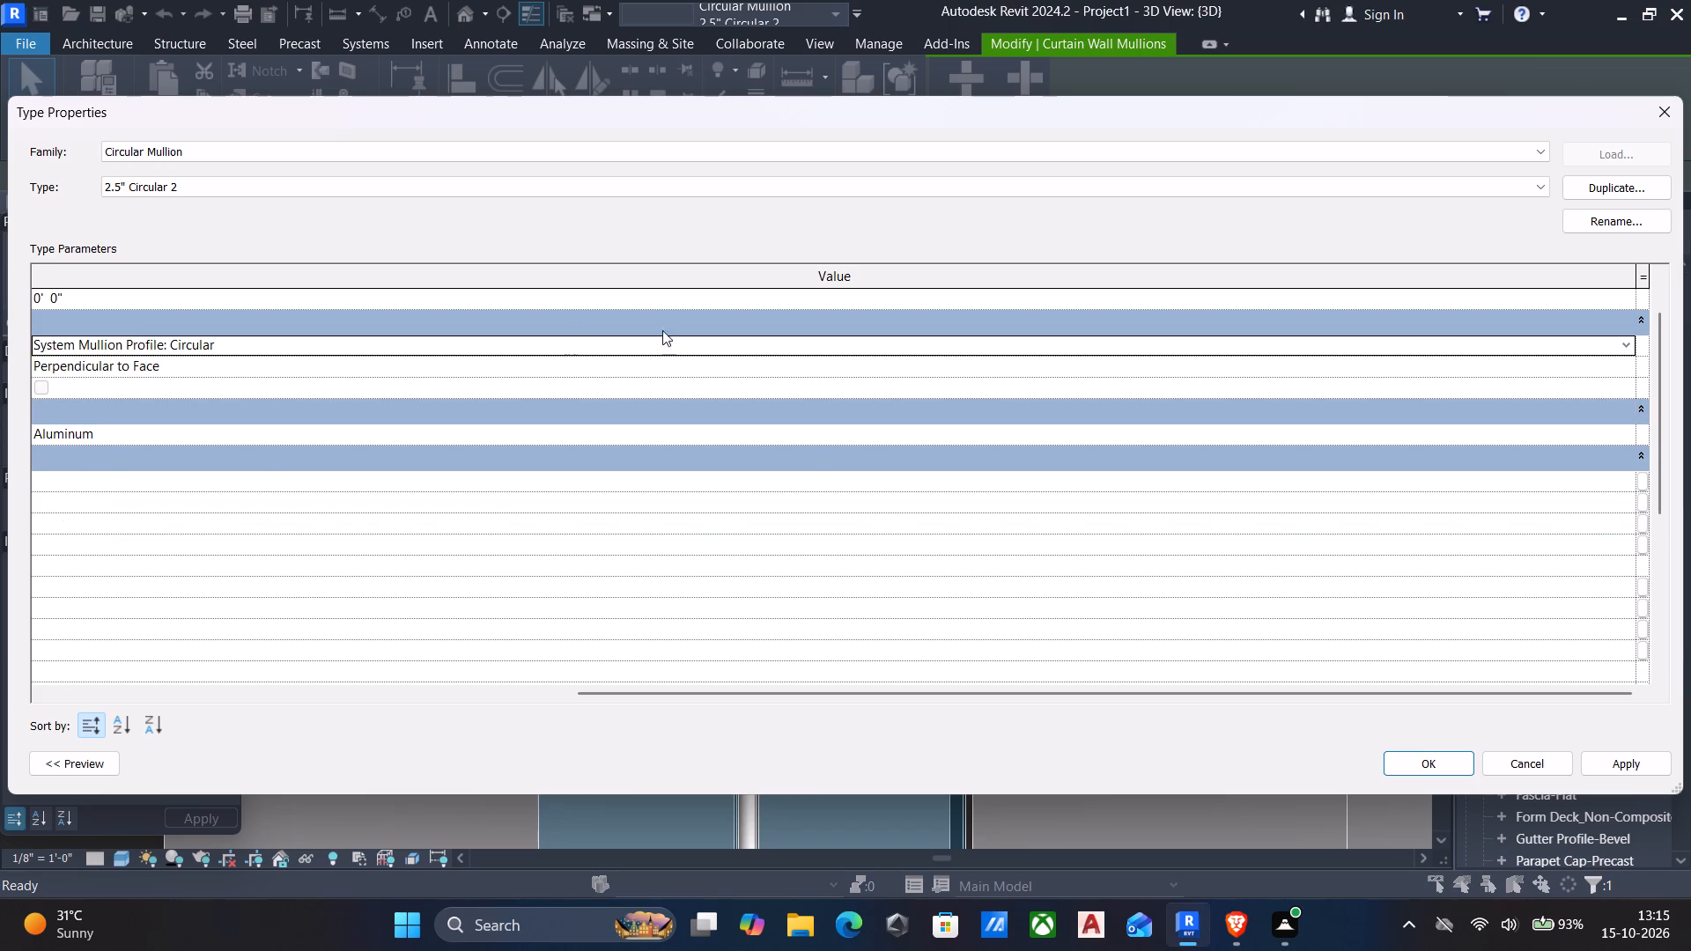
Set the profile of the 2.5" Circular 2 mullion type to System Mullion Profile: Rectangular and apply it.
{"action": "left_click", "coordinate": [1621, 337]}
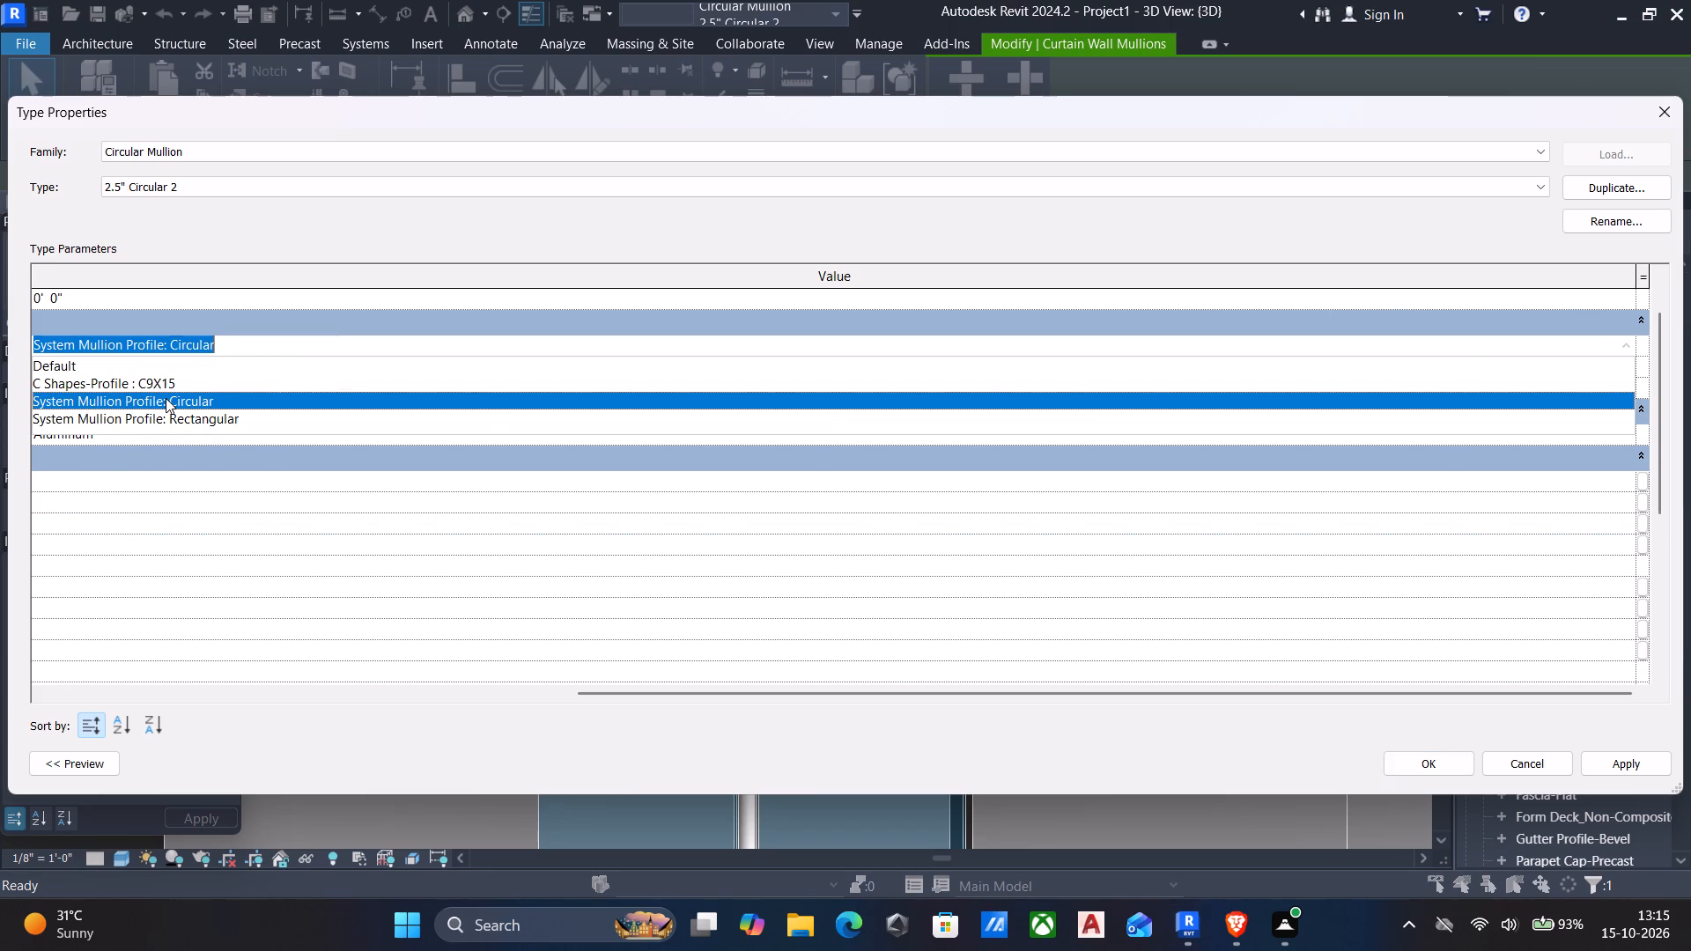
{"action": "left_click", "coordinate": [183, 416]}
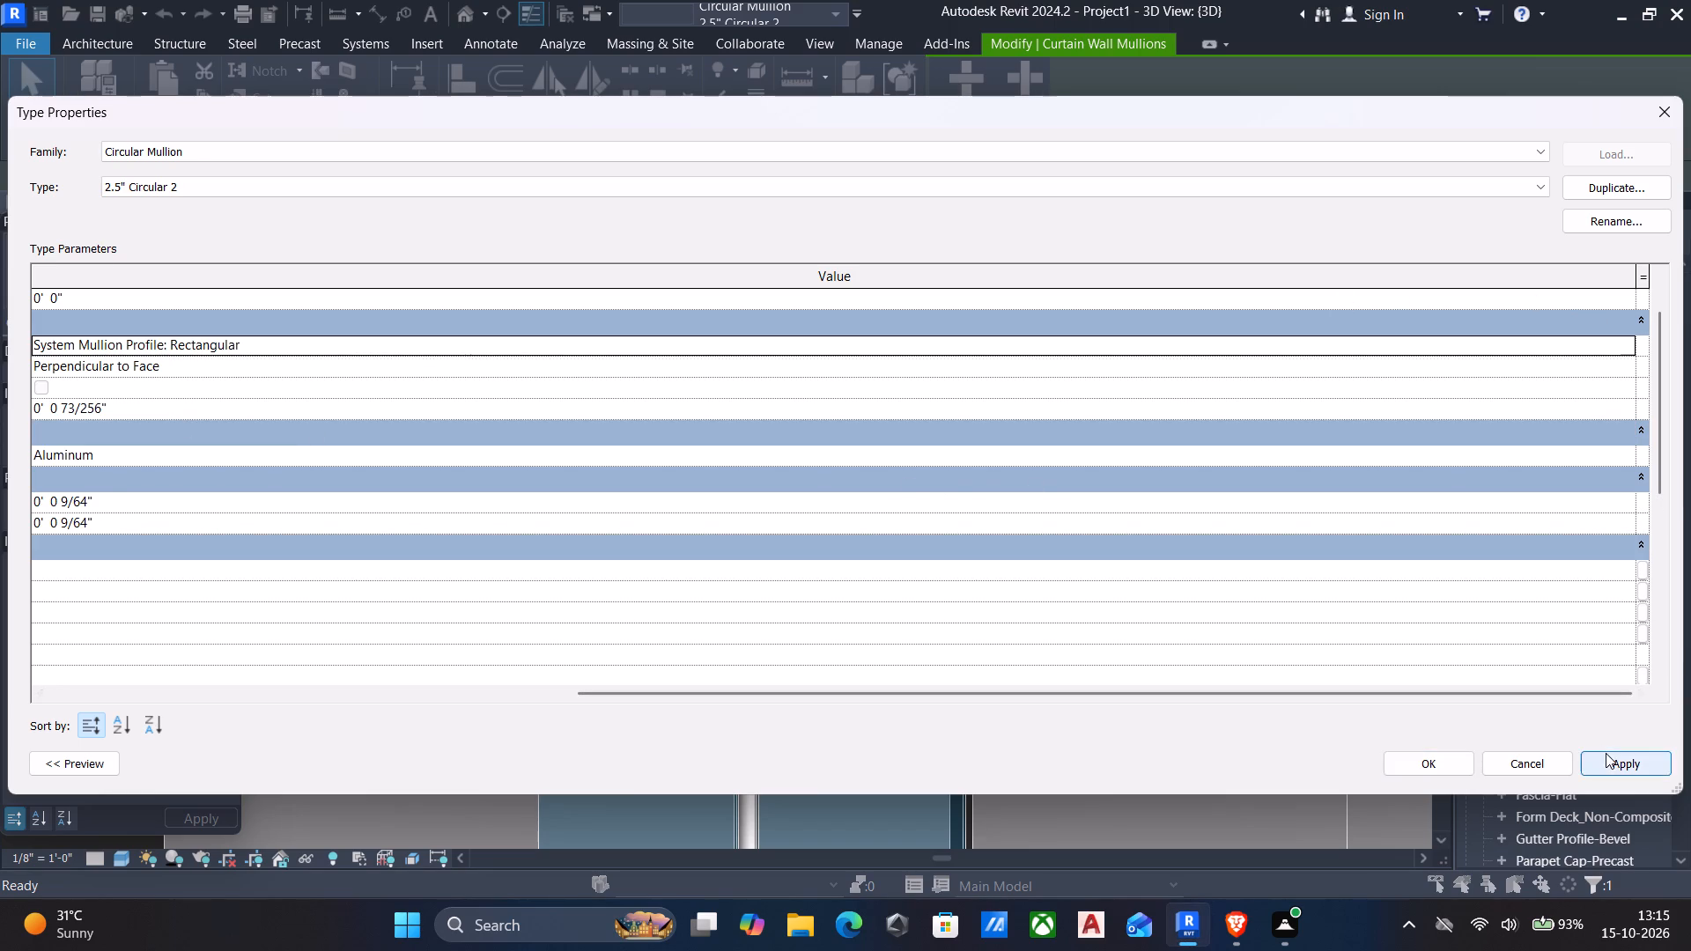
{"action": "left_click", "coordinate": [1606, 753]}
{"action": "left_click", "coordinate": [1442, 749]}
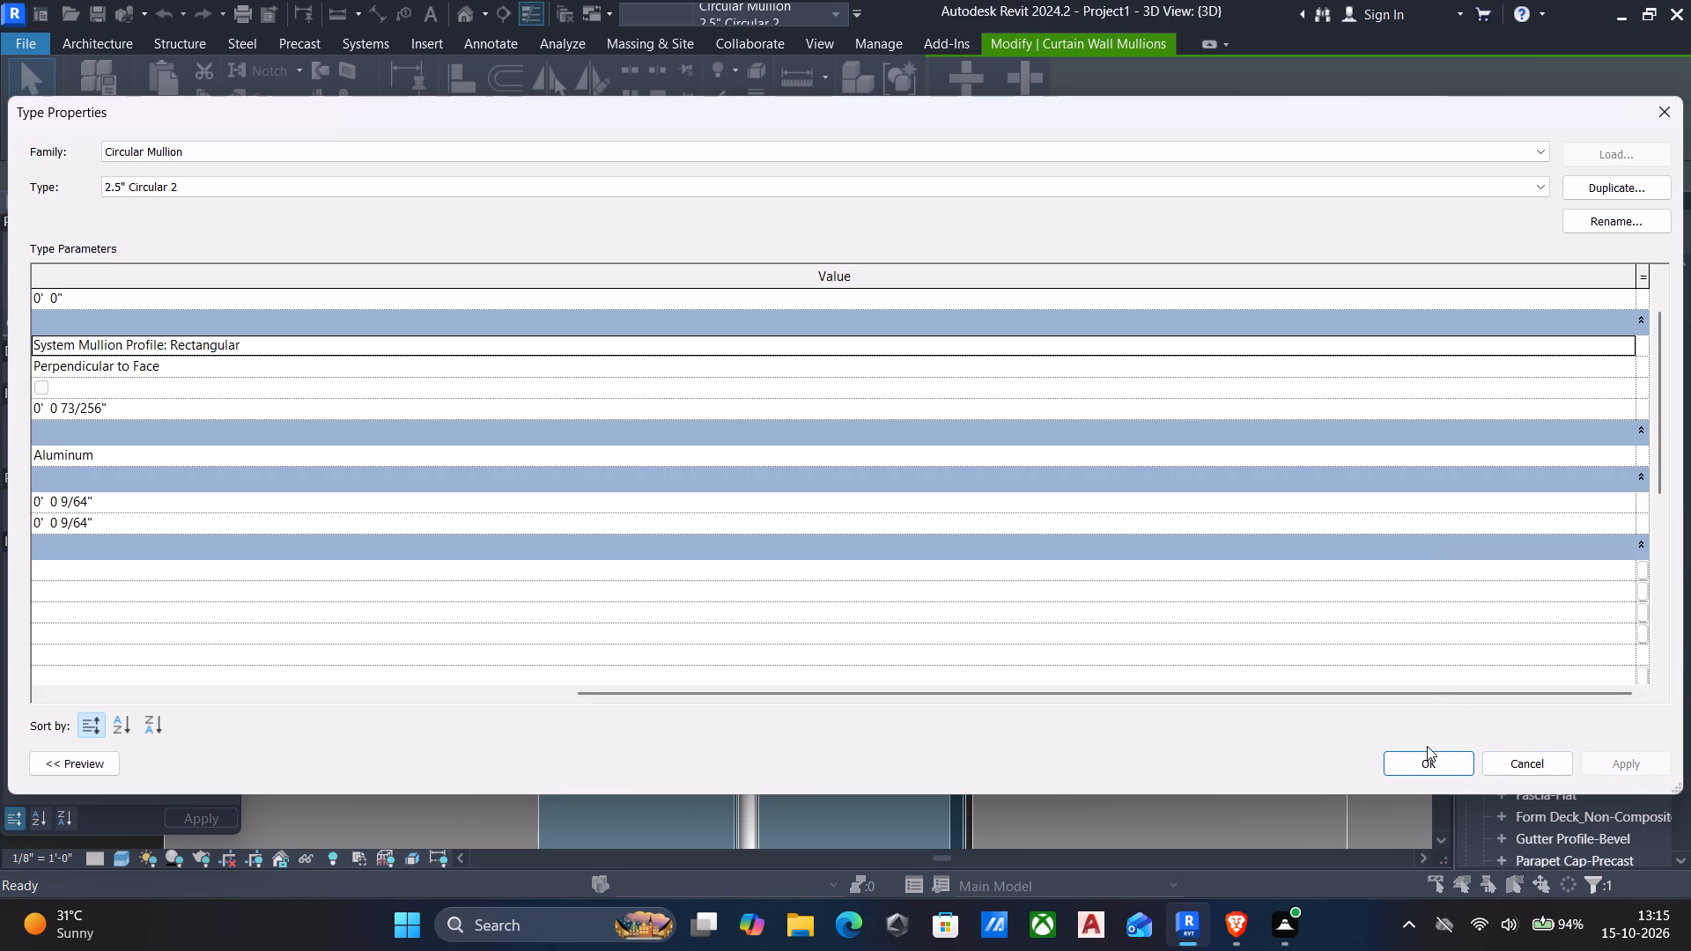
{"action": "left_click", "coordinate": [1425, 748]}
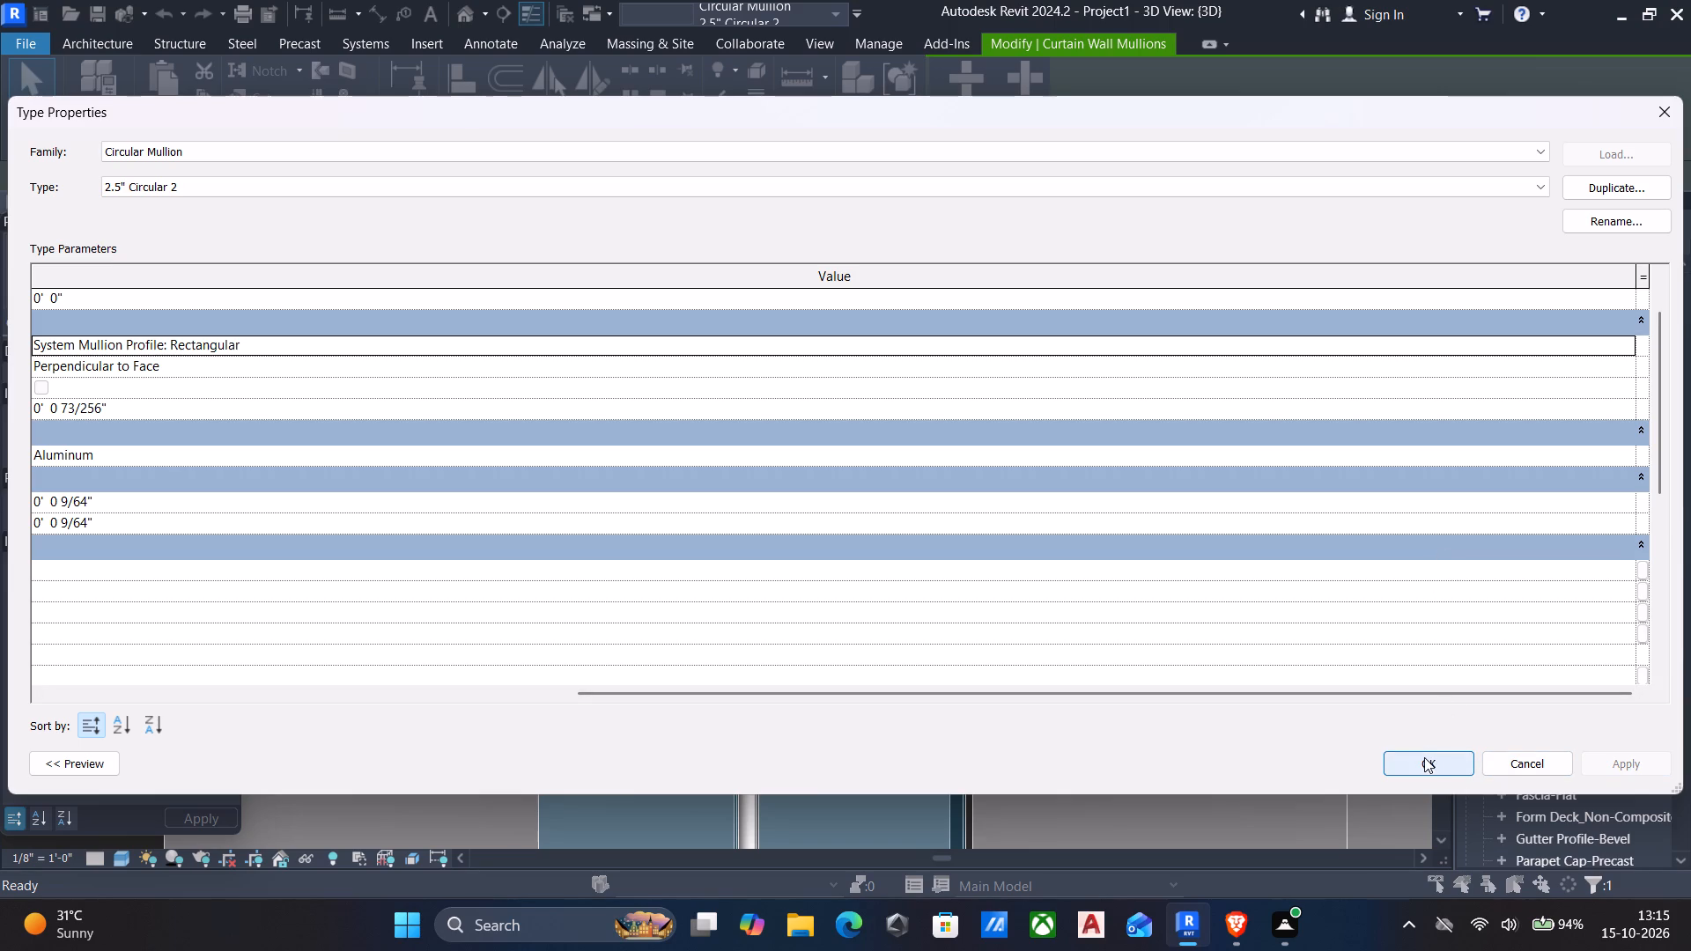
{"action": "left_click", "coordinate": [1429, 763]}
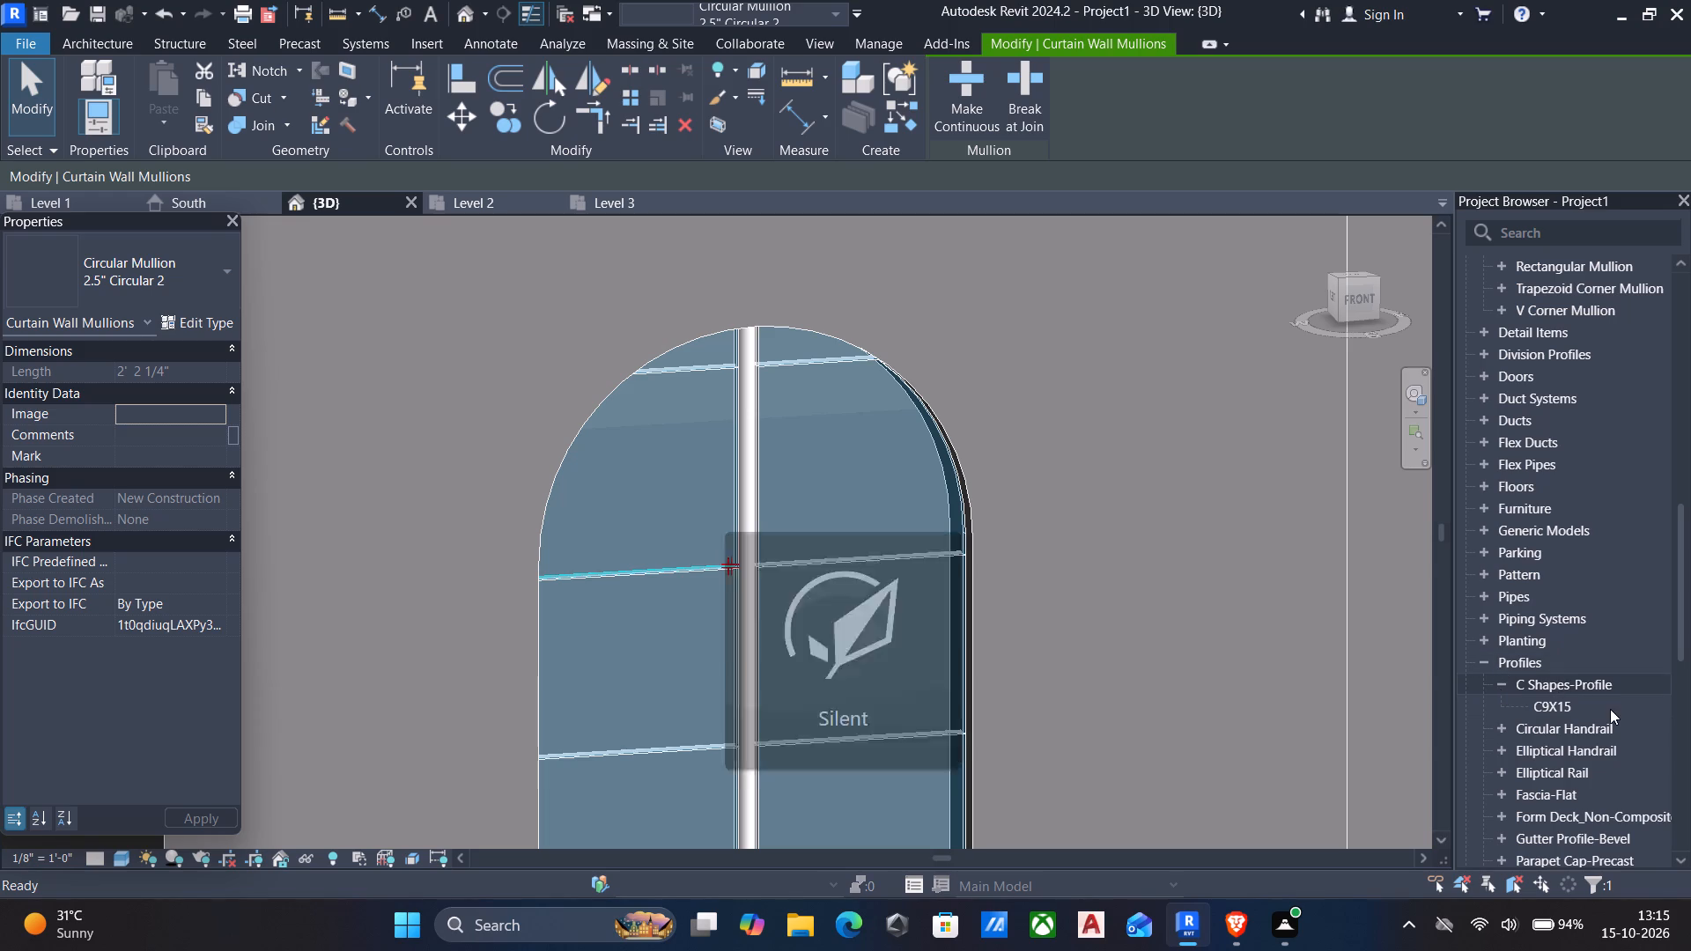
Examine the Profiles families in the project browser, focusing on the C Shapes-Profile entry.
{"action": "left_click", "coordinate": [1648, 667]}
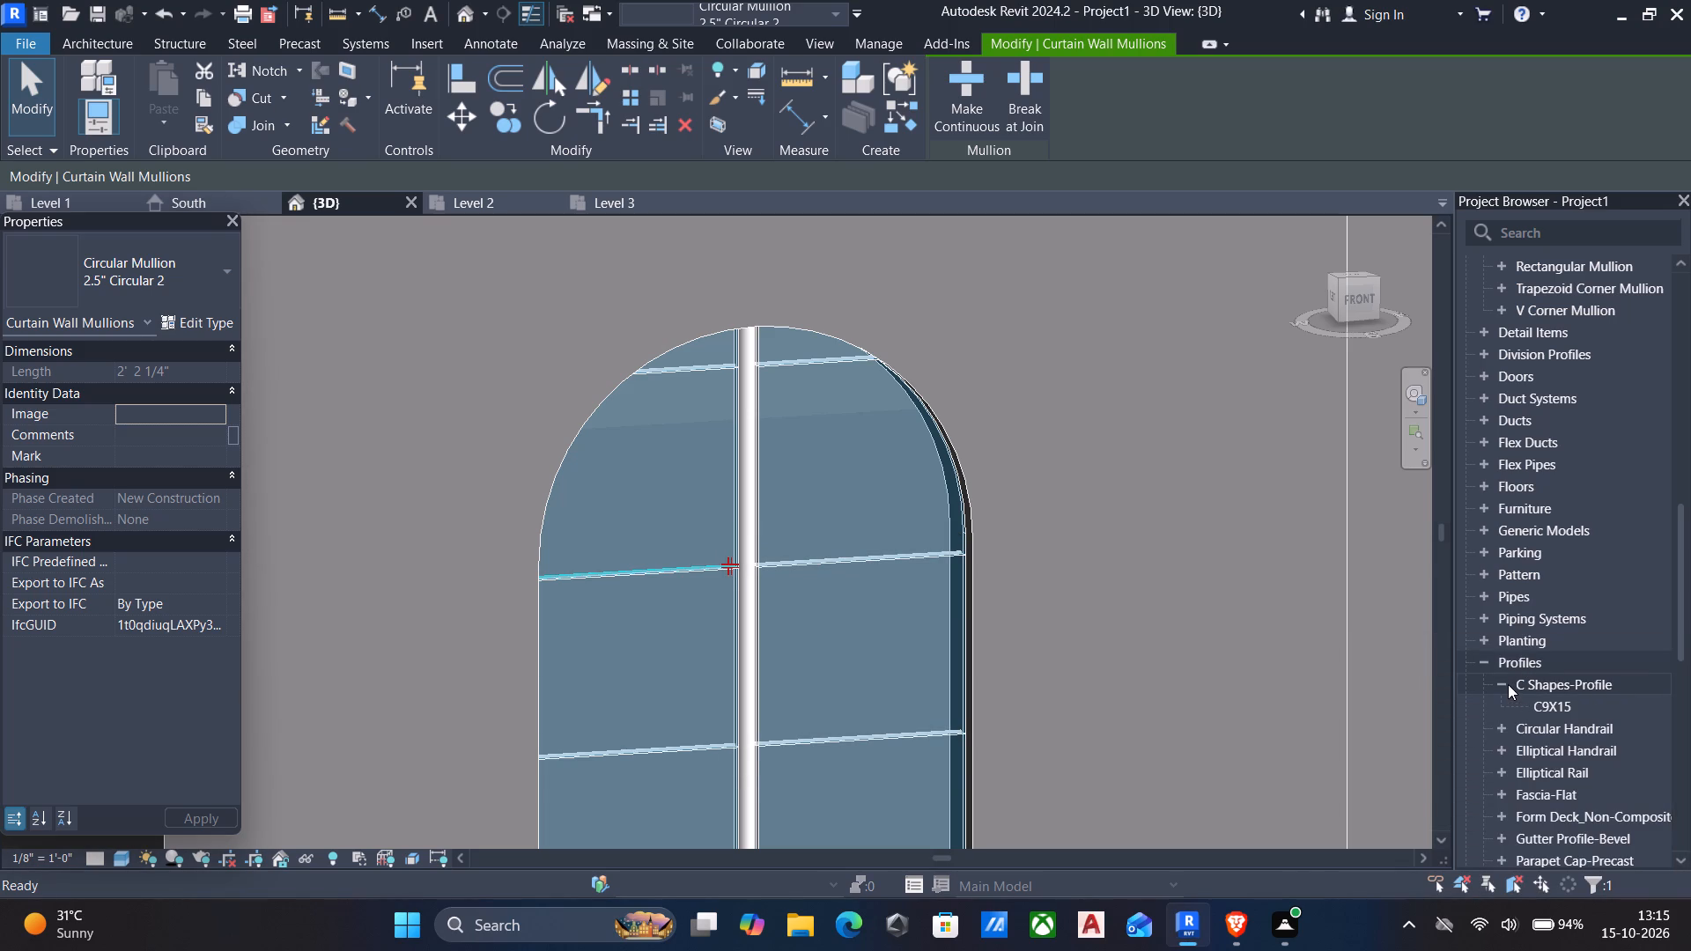
{"action": "scroll", "coordinate": [1525, 775], "scroll_direction": "down", "scroll_amount": 1}
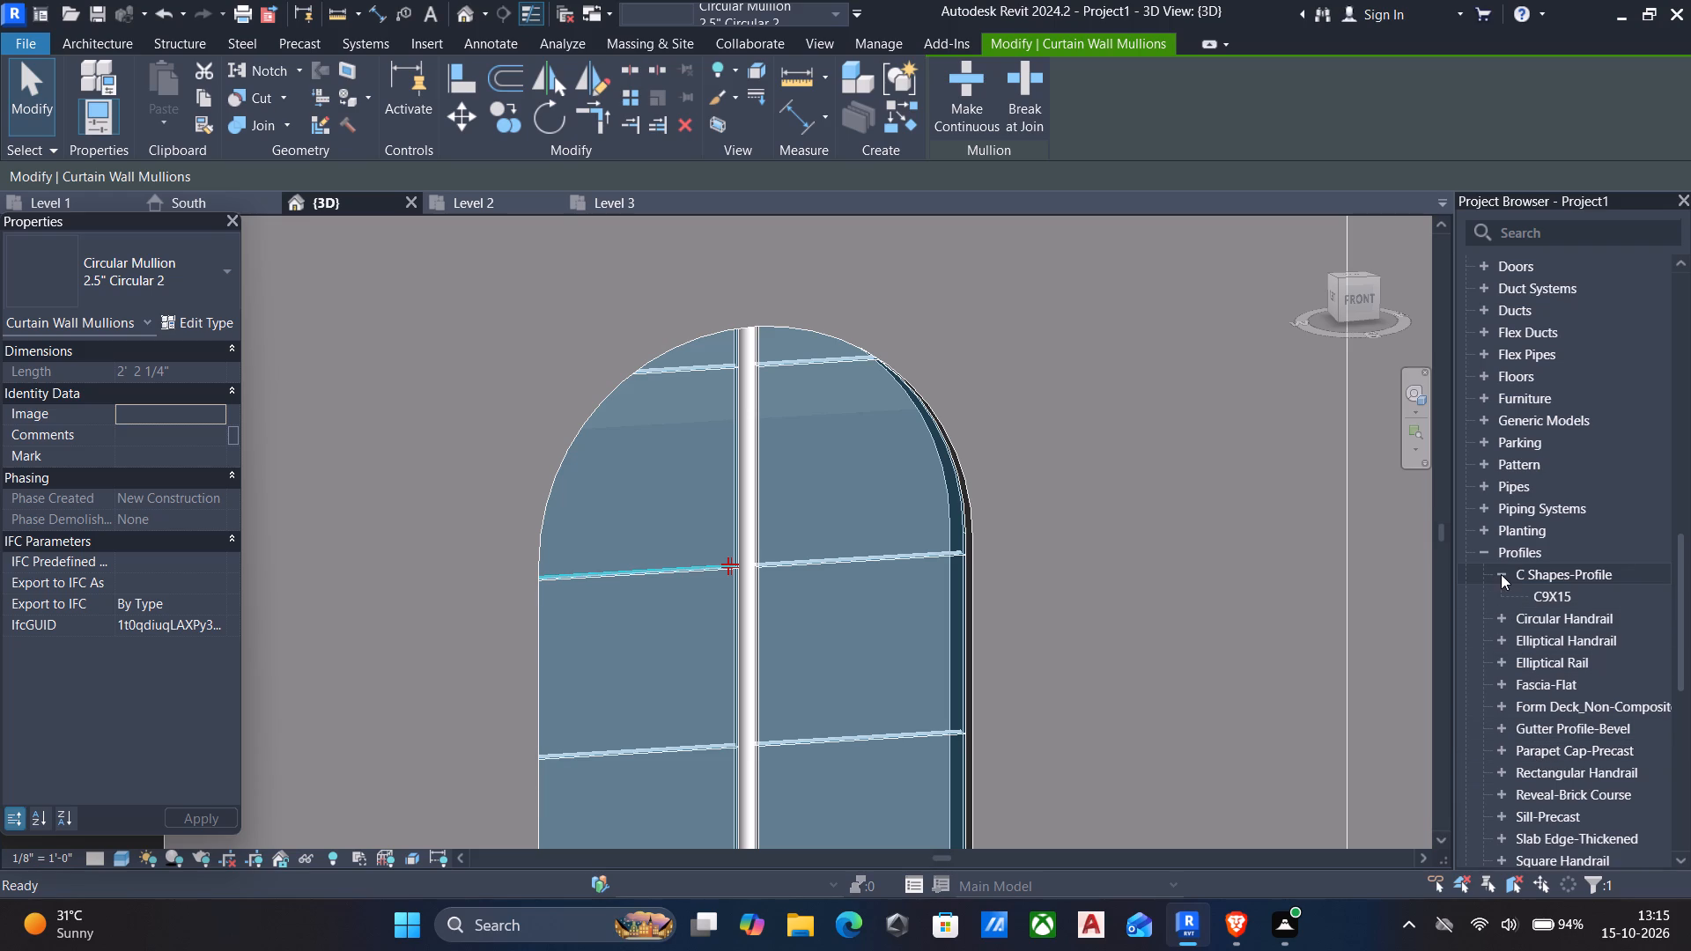
{"action": "left_click", "coordinate": [1477, 552]}
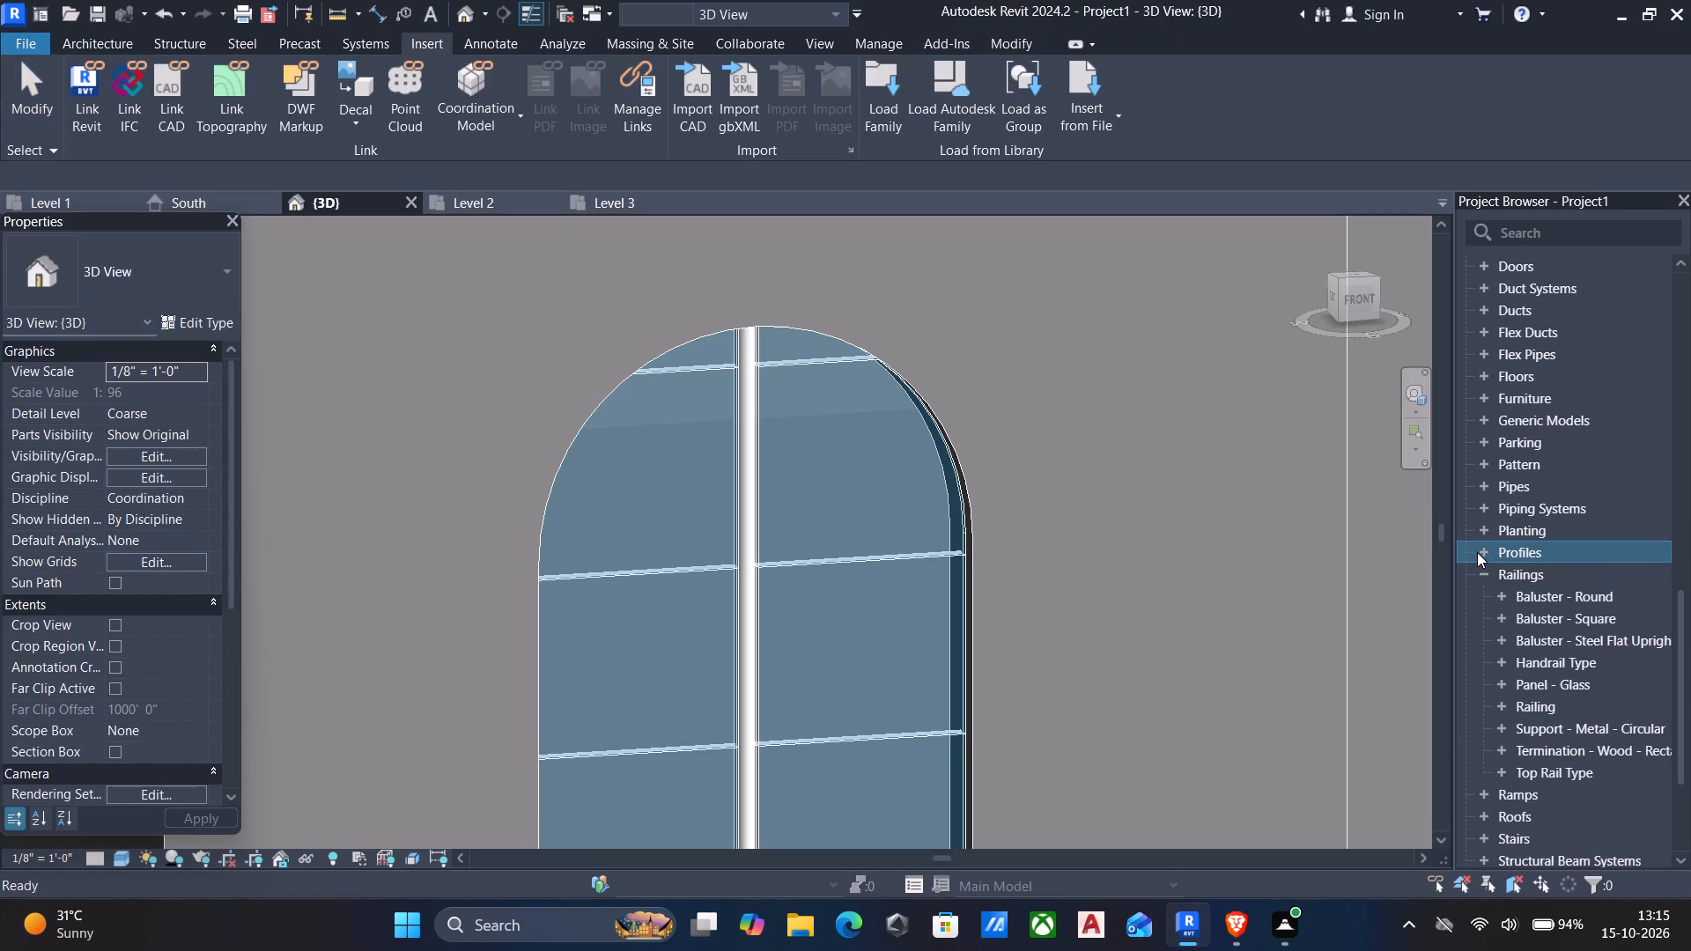
{"action": "left_click", "coordinate": [1477, 552]}
{"action": "left_click", "coordinate": [1504, 571]}
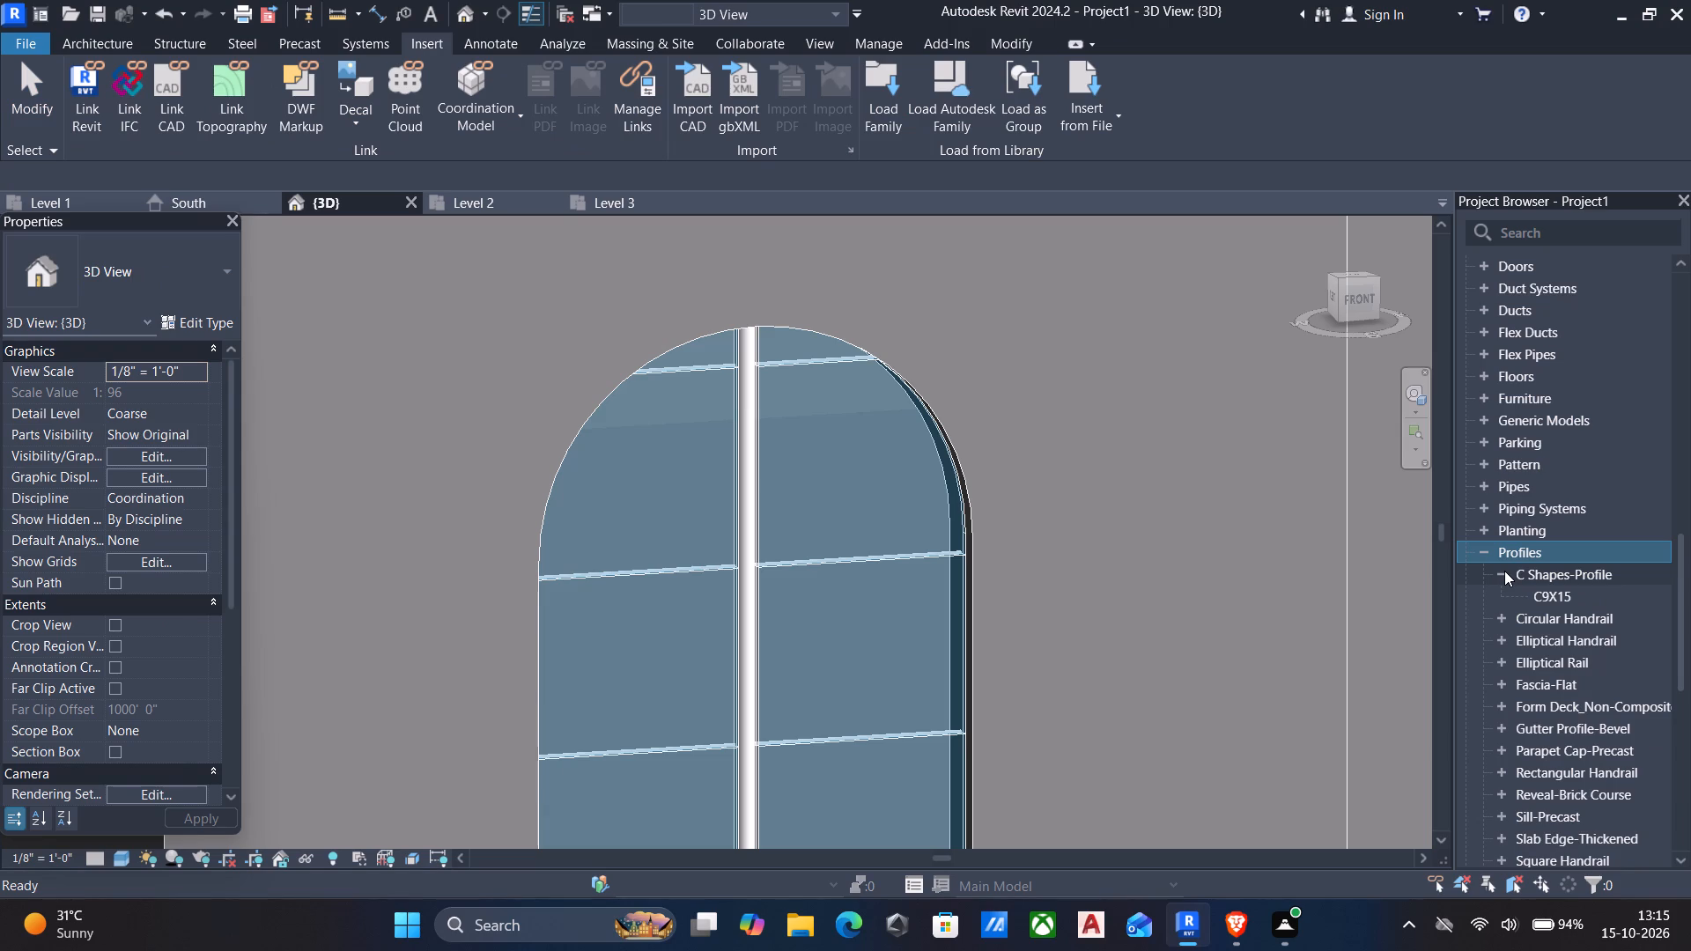
{"action": "left_click", "coordinate": [1504, 571]}
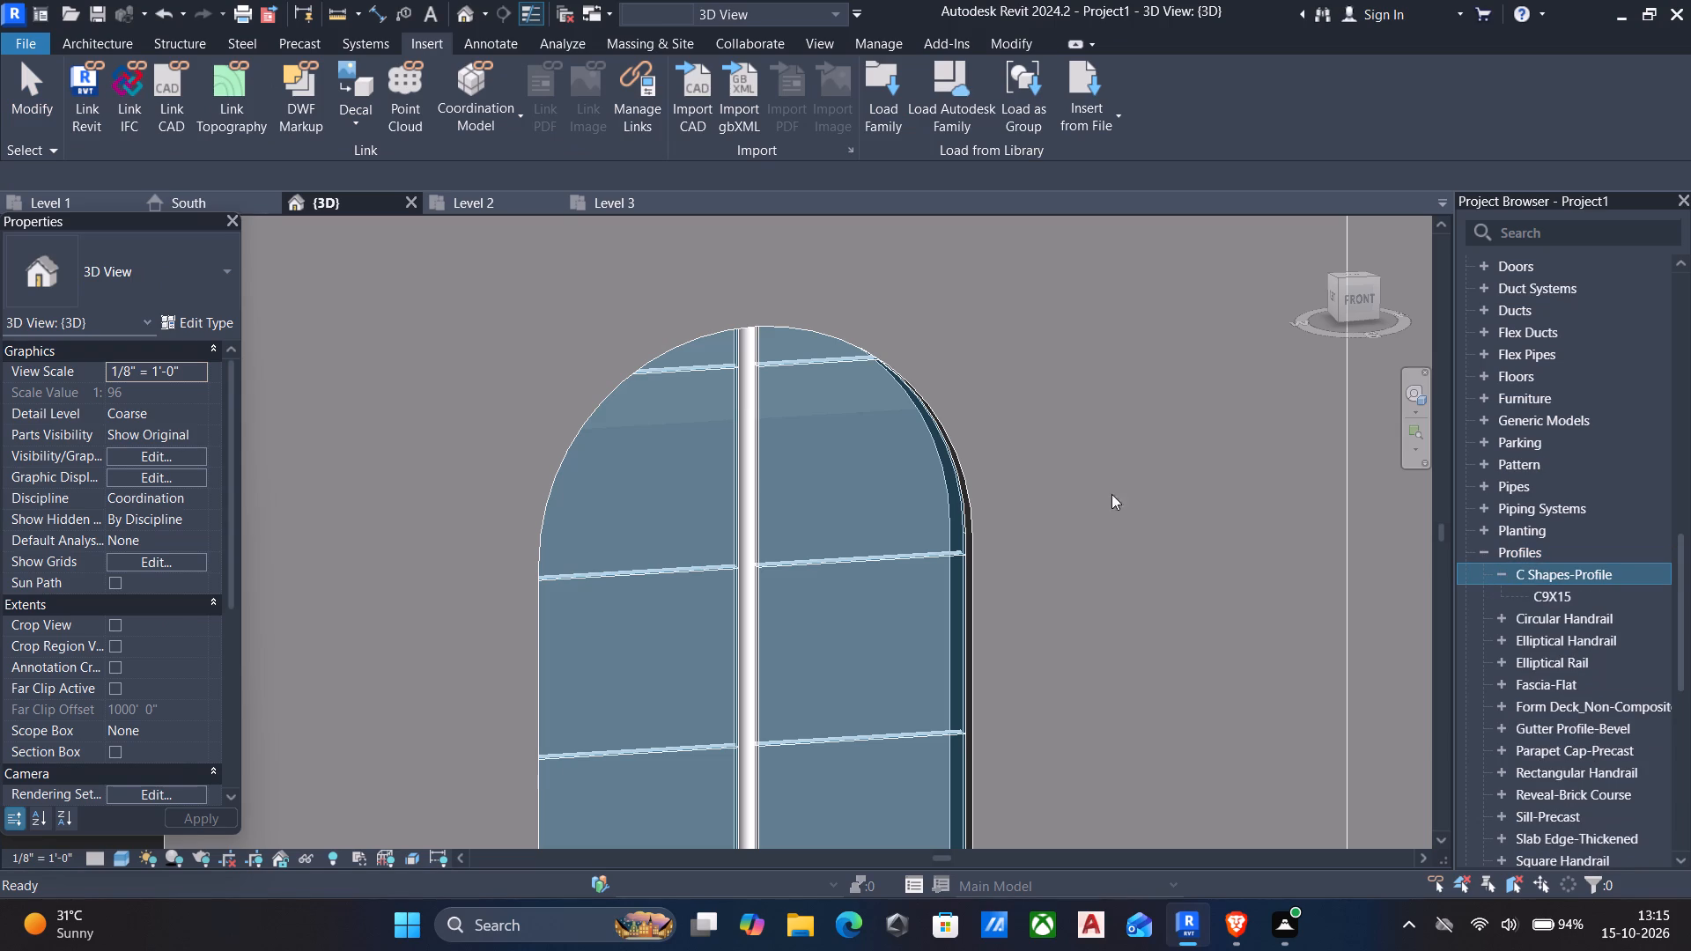
Set Width on side 2 and Width on side 1 of the 2.5" Circular 2 mullion type to 1" and apply the change.
{"action": "left_click", "coordinate": [57, 40]}
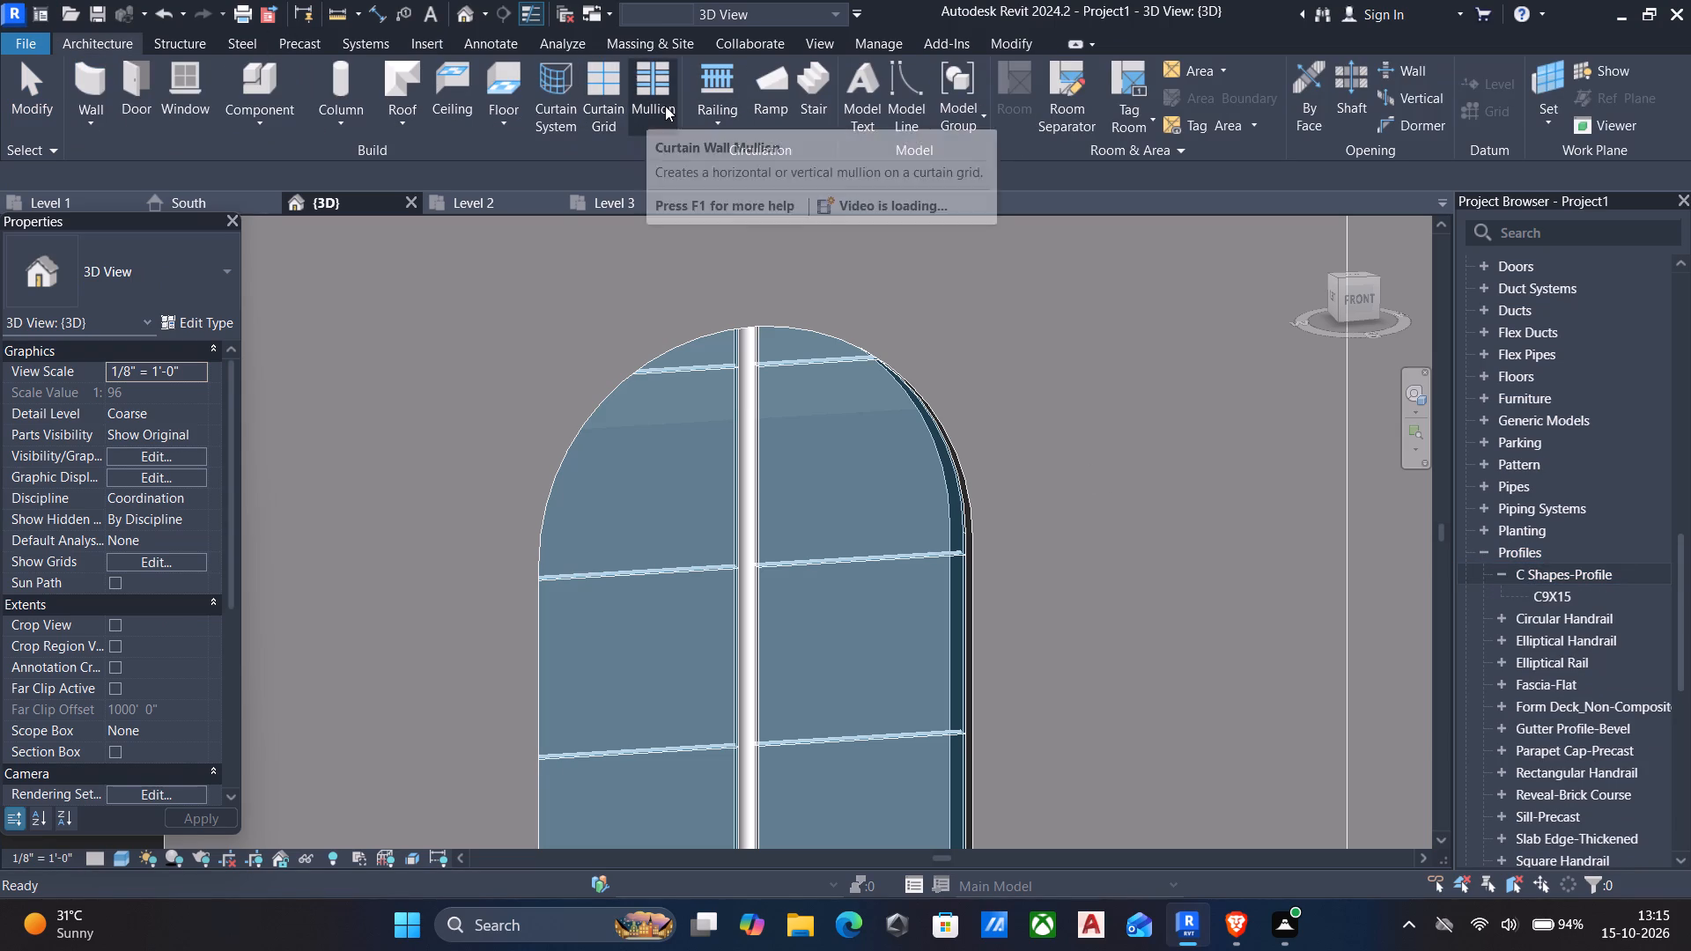
{"action": "left_click", "coordinate": [665, 106]}
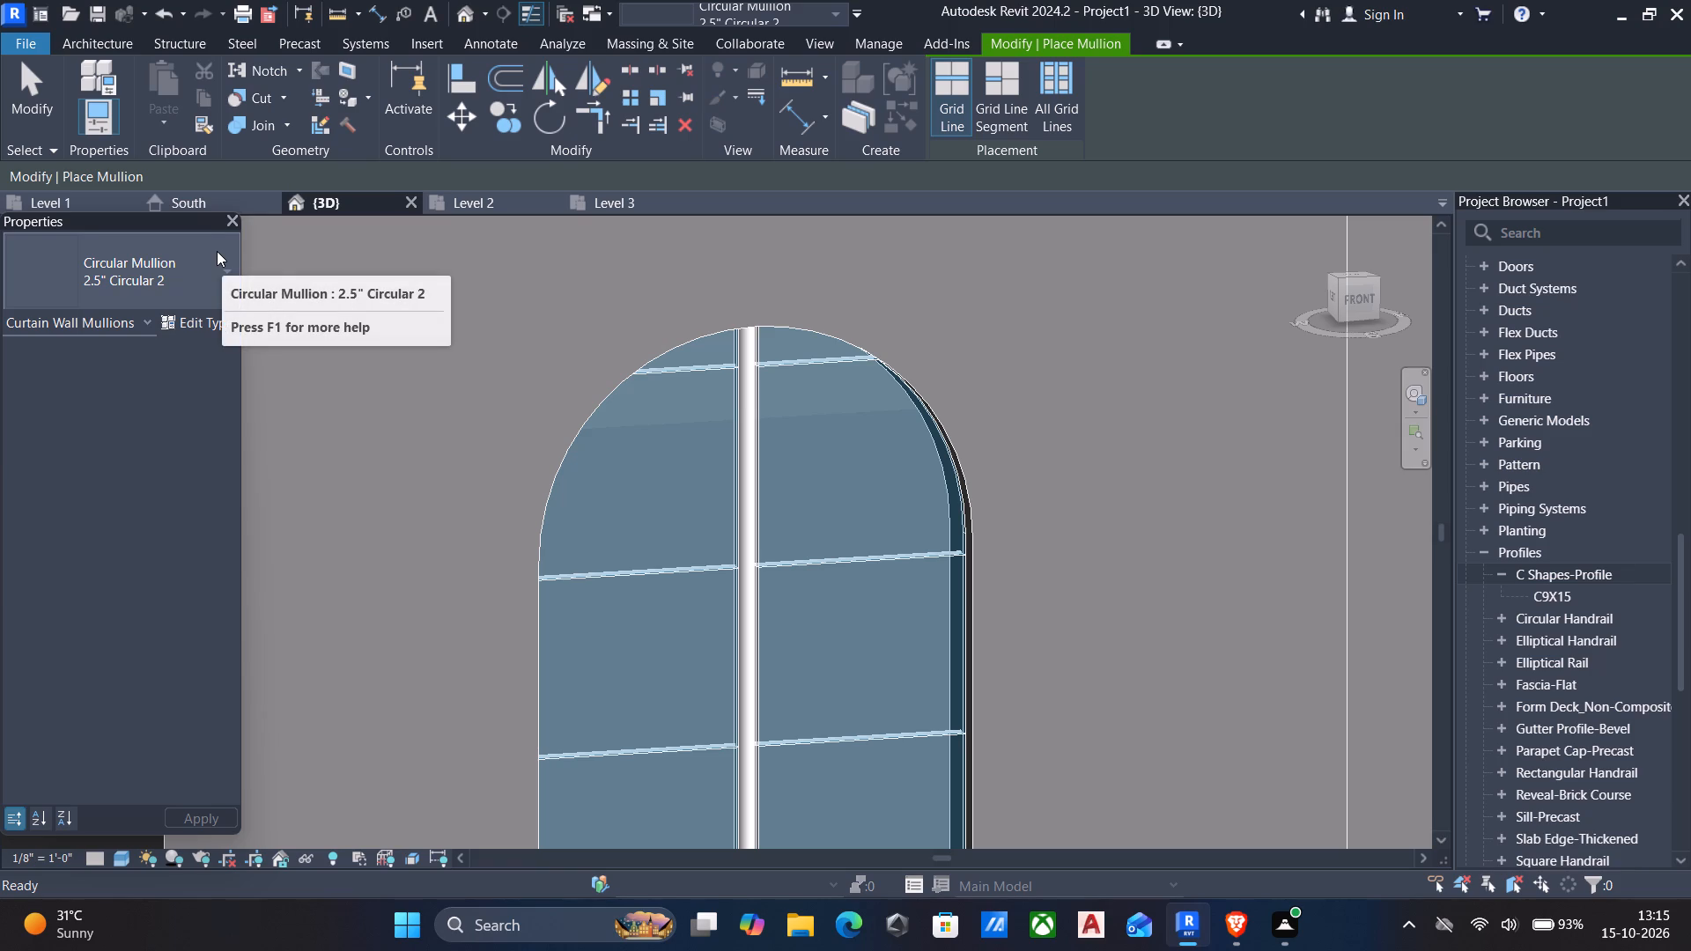
{"action": "left_click", "coordinate": [217, 251]}
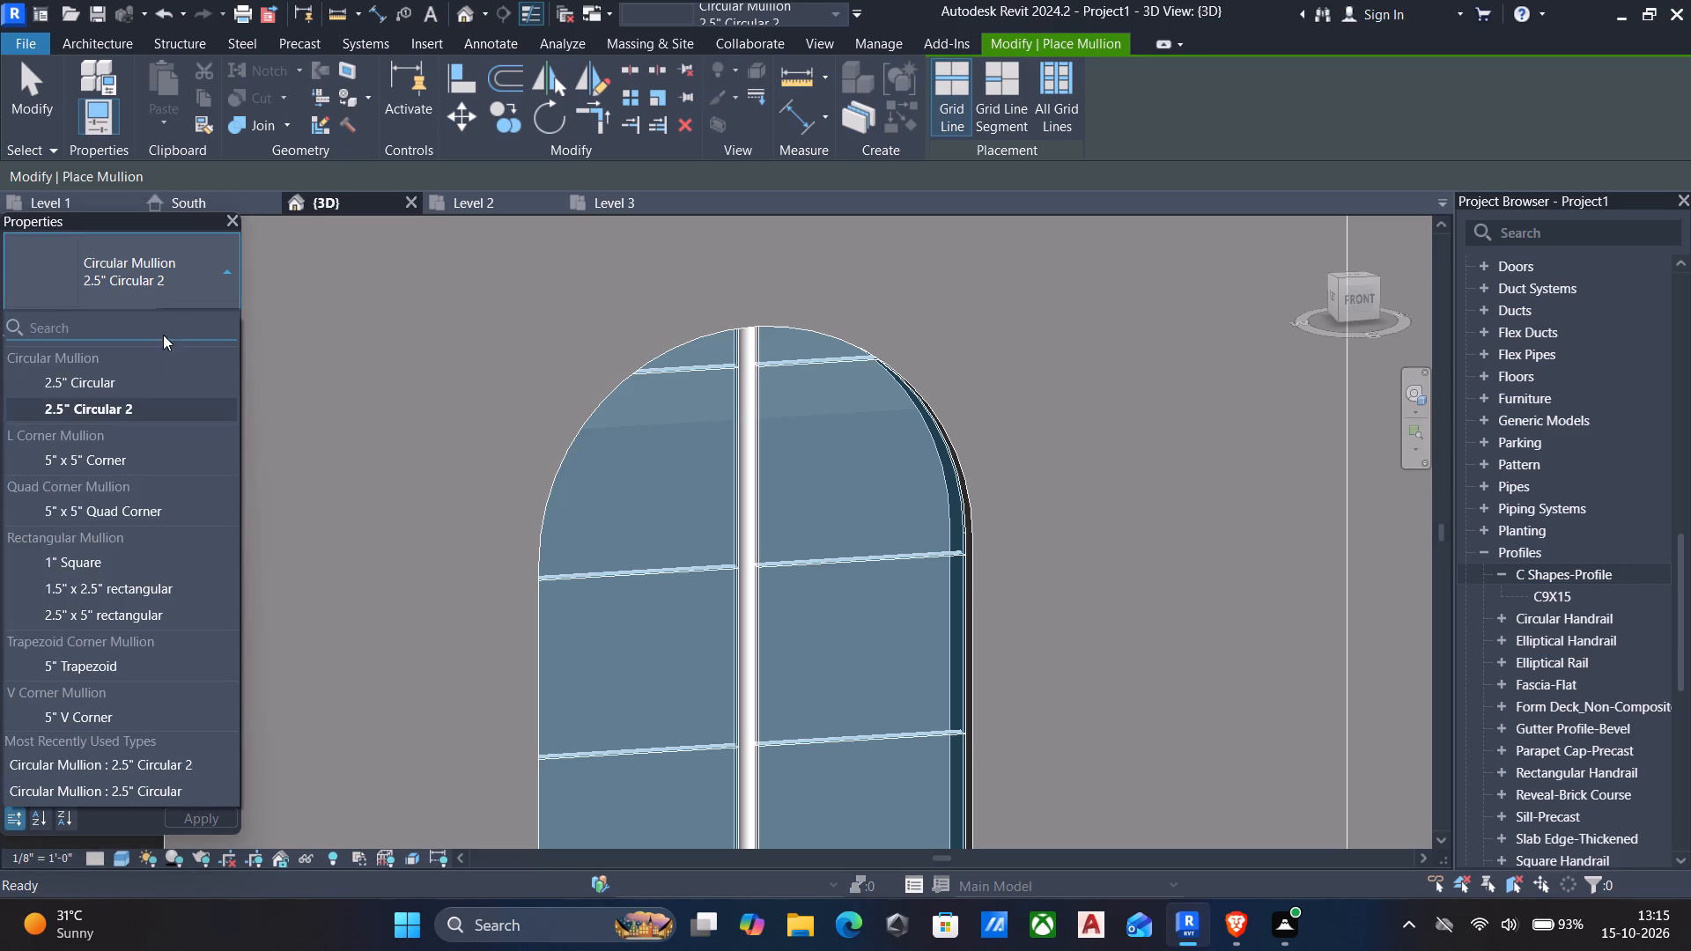
{"action": "right_click", "coordinate": [161, 404]}
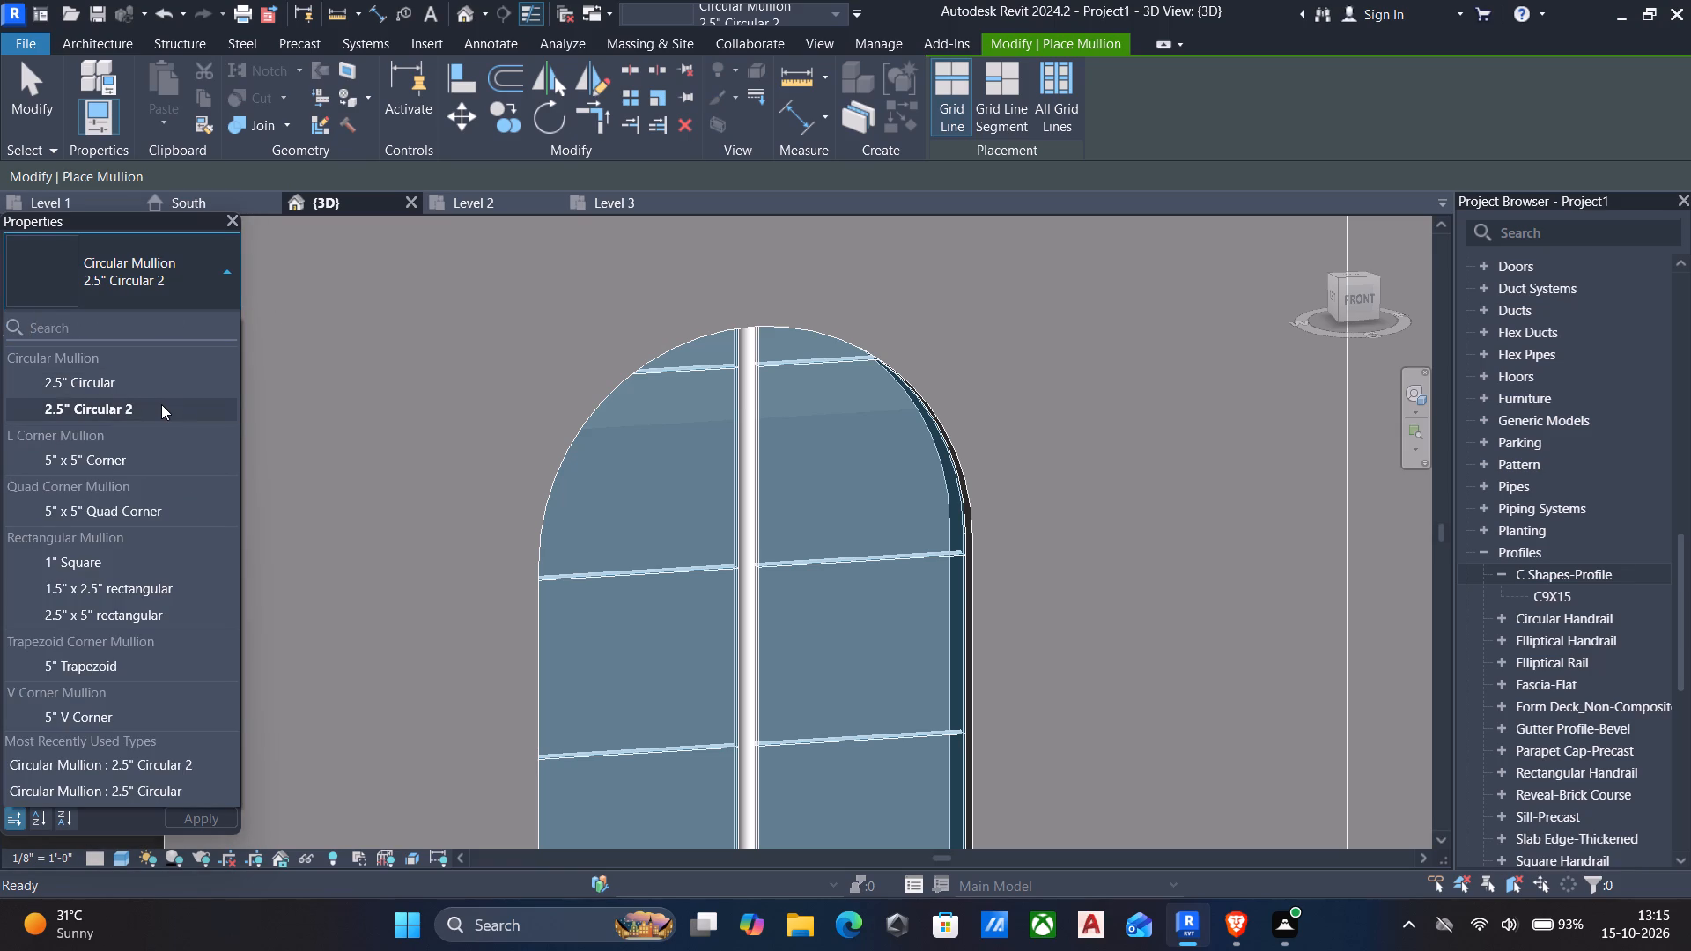
{"action": "left_click", "coordinate": [161, 404]}
{"action": "left_click", "coordinate": [192, 314]}
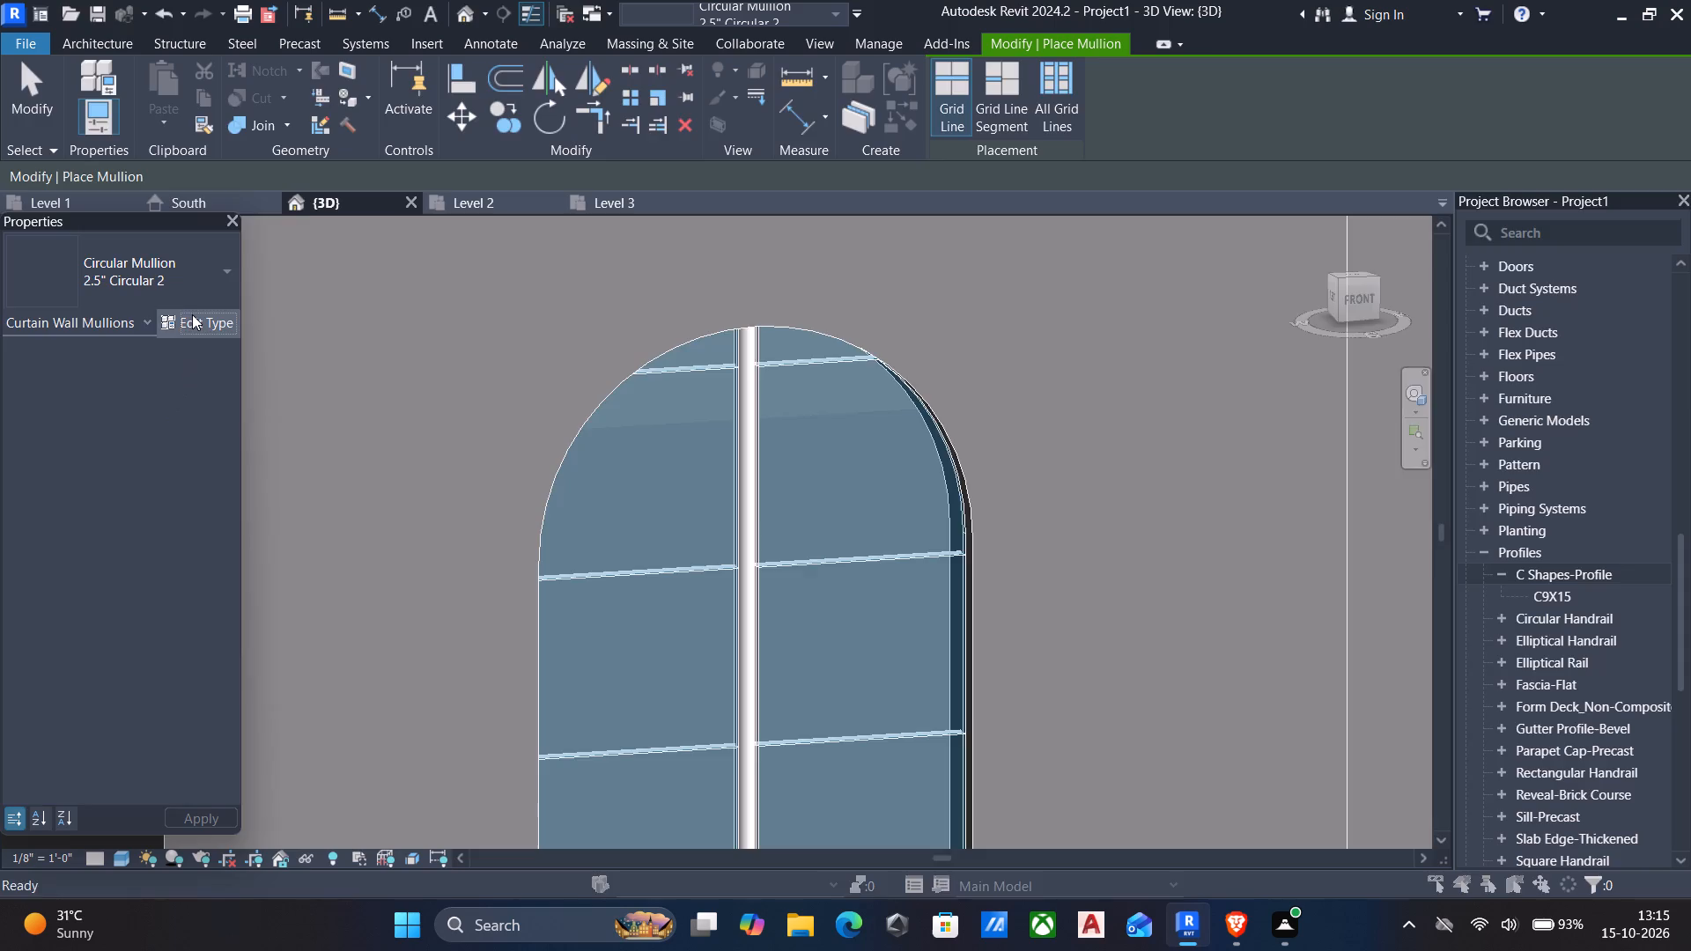
{"action": "scroll", "coordinate": [694, 462], "scroll_direction": "up", "scroll_amount": 4}
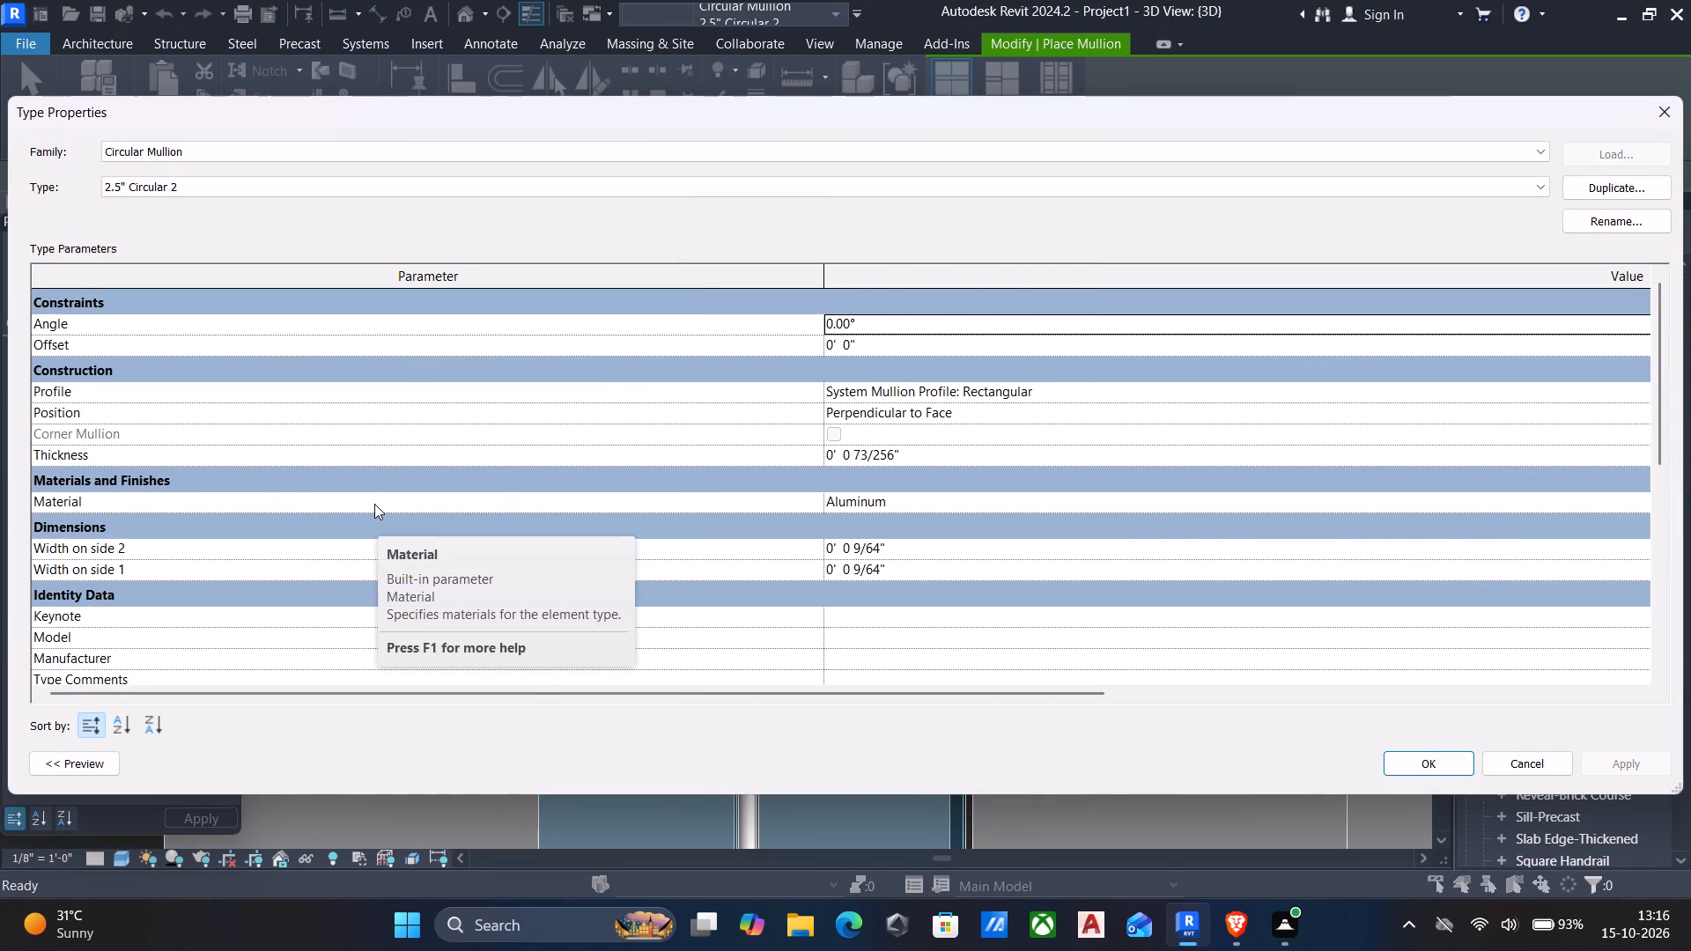
{"action": "left_click", "coordinate": [912, 549]}
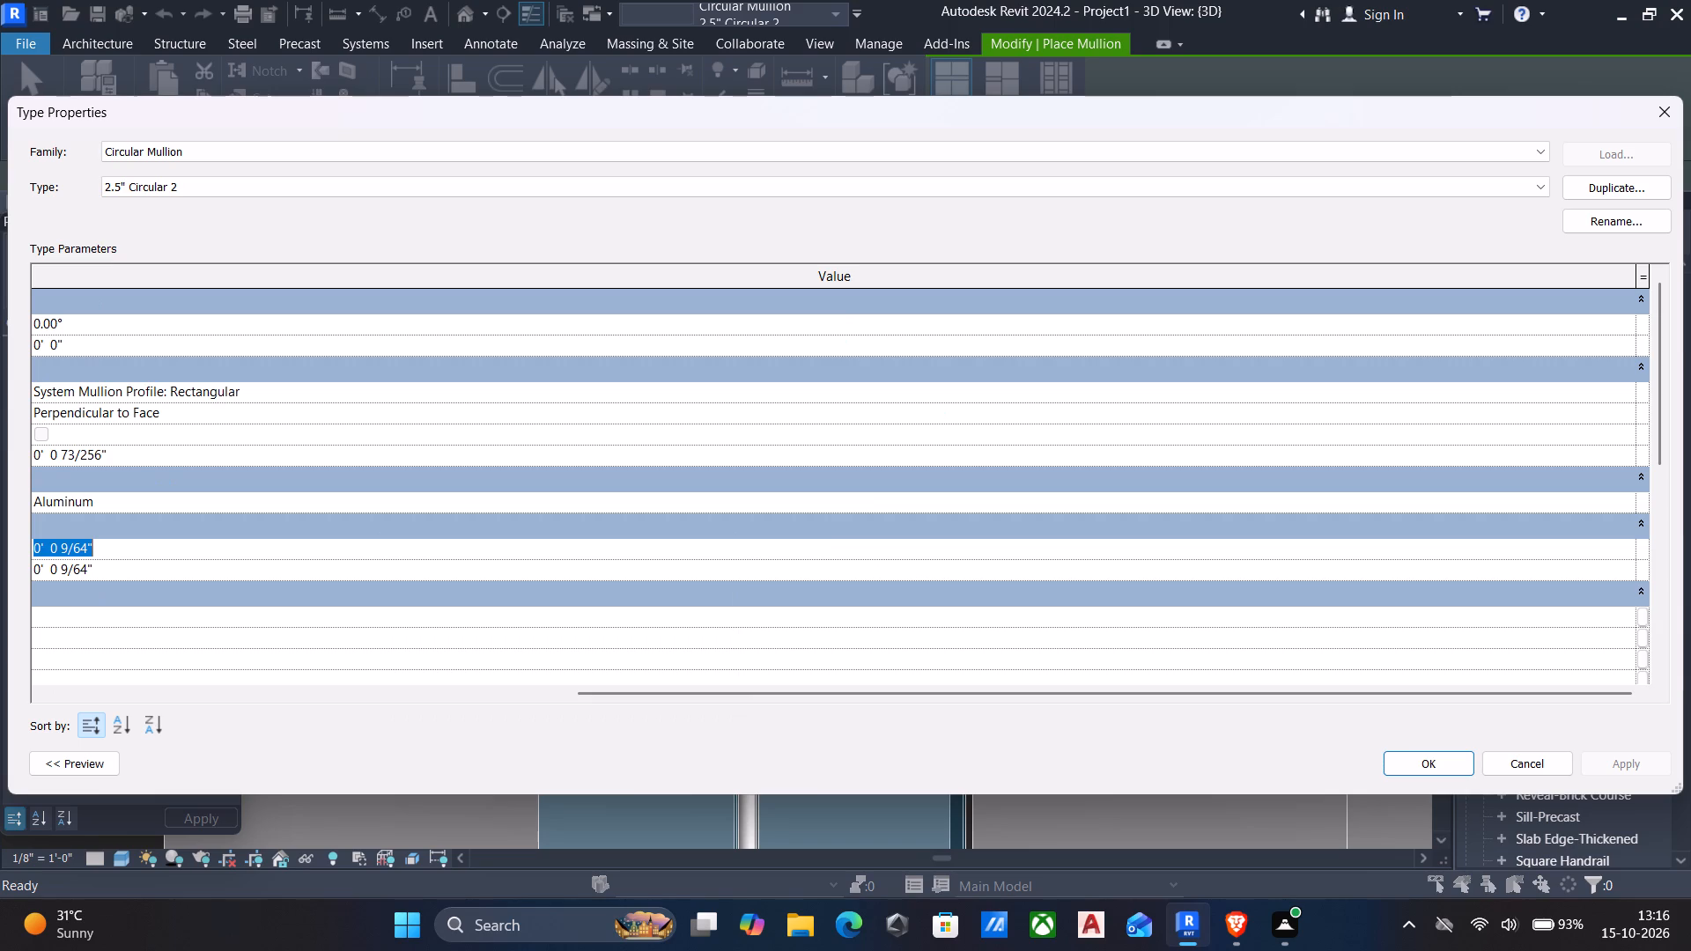
{"action": "type", "text": "1\""}
{"action": "key", "text": "Return"}
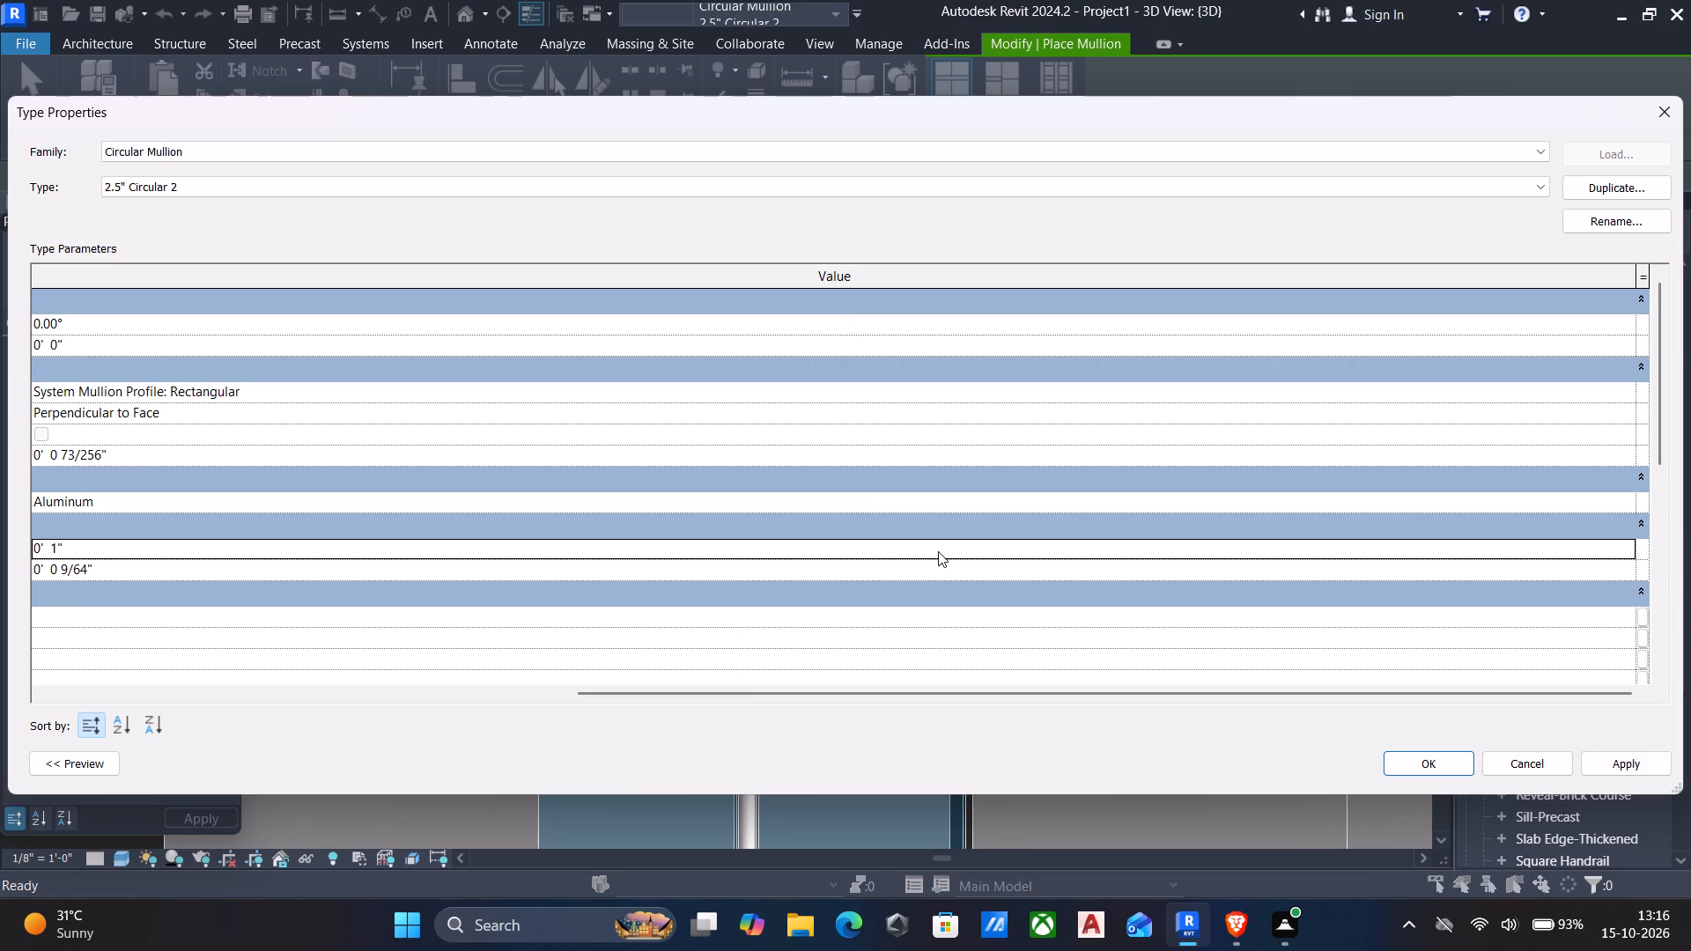
{"action": "left_click", "coordinate": [162, 572]}
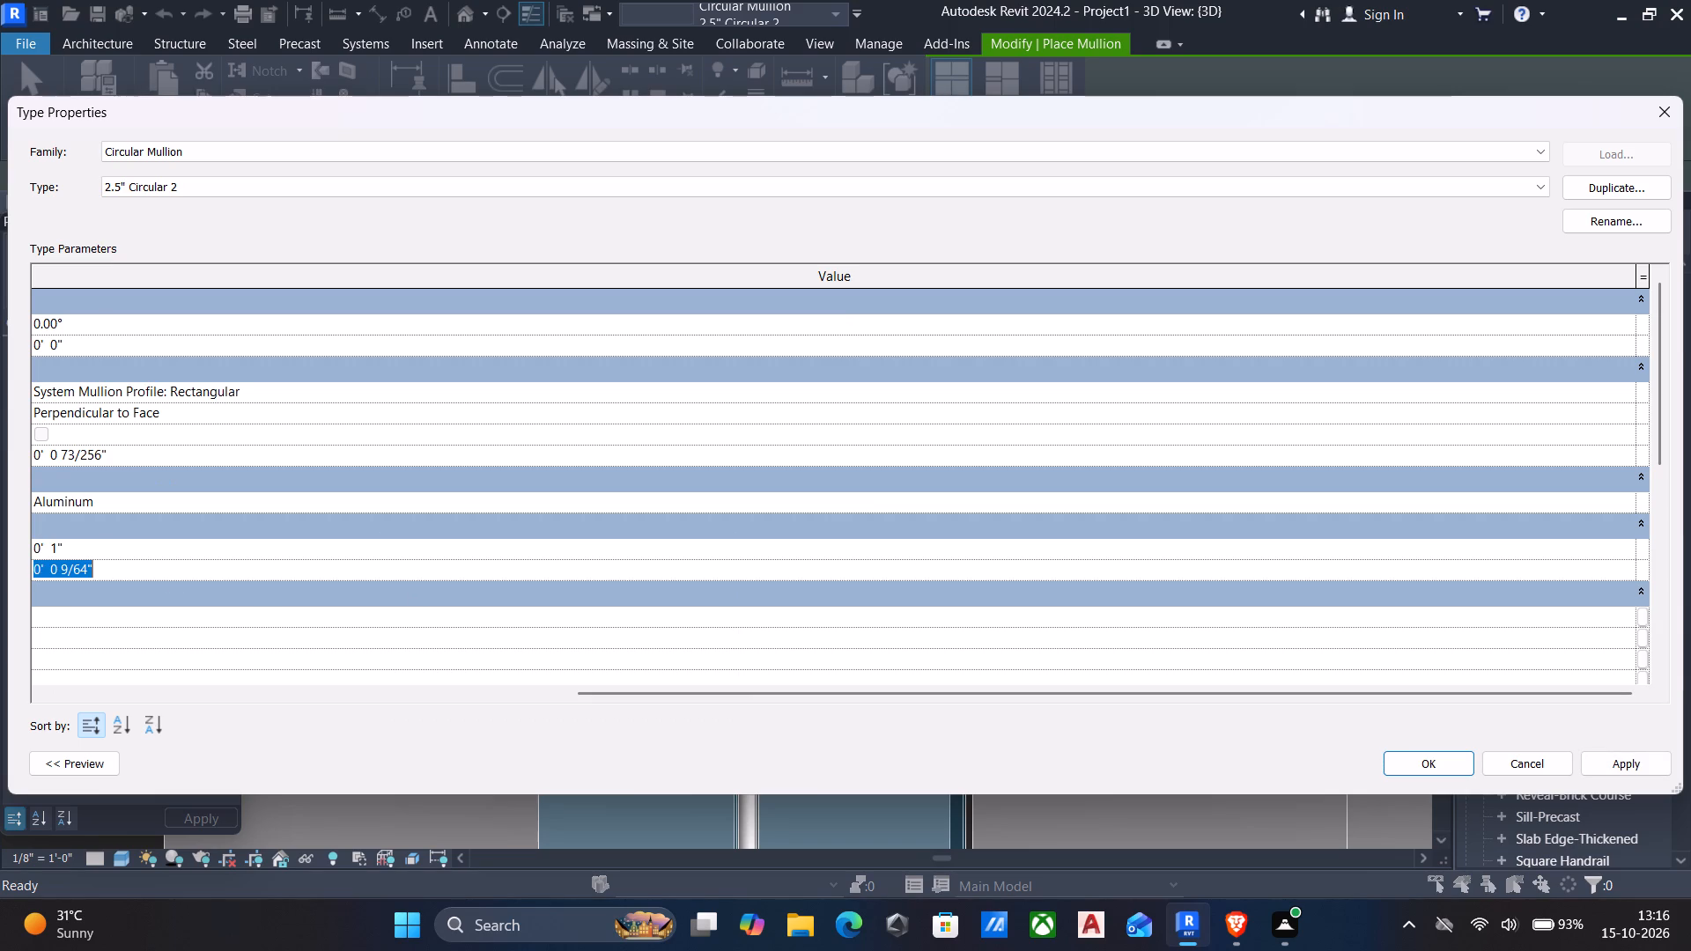
{"action": "key", "text": "1"}
{"action": "key", "text": "shift+quotedbl"}
{"action": "key", "text": "Return"}
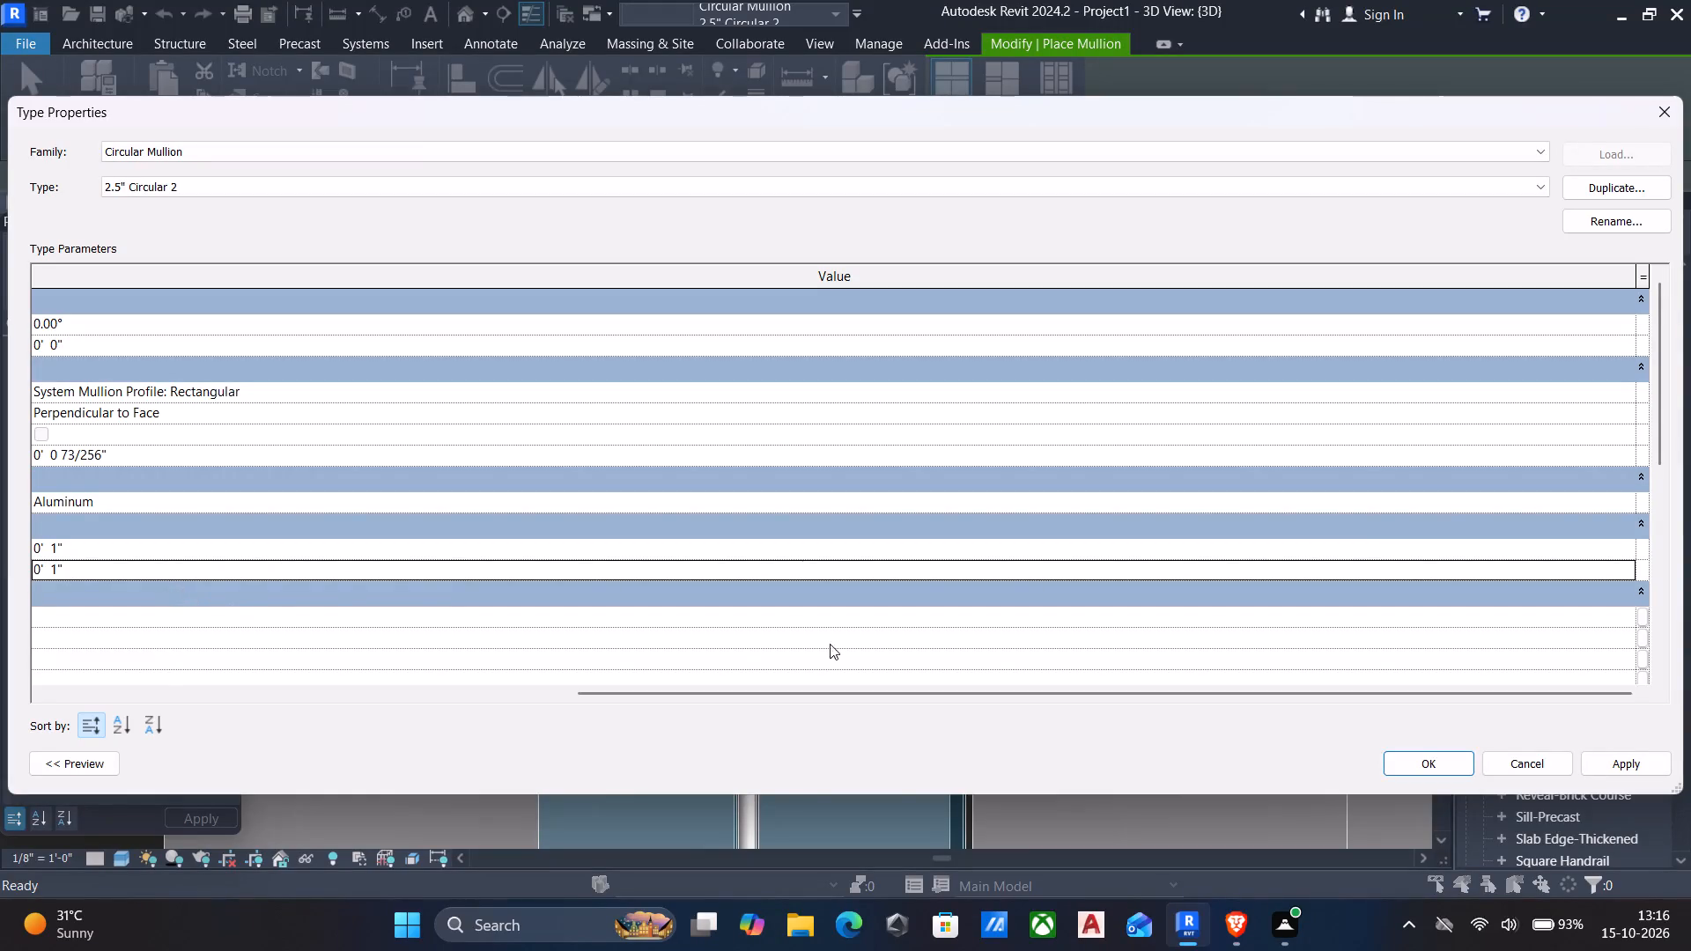
{"action": "left_click", "coordinate": [1627, 766]}
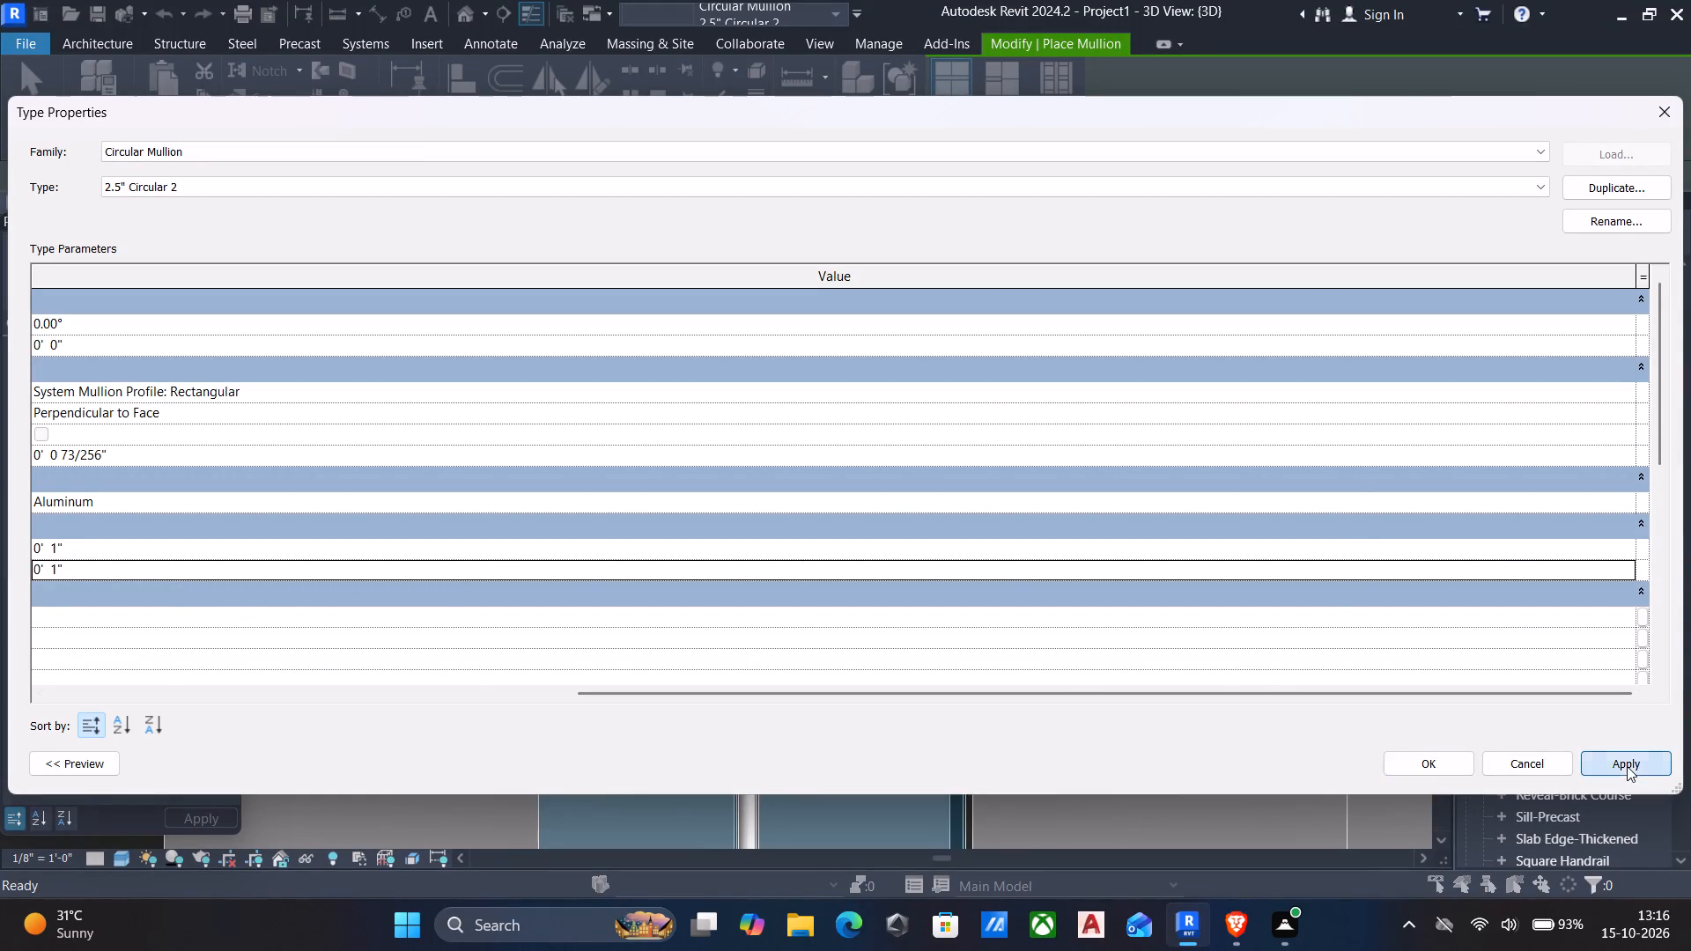
{"action": "left_click", "coordinate": [1414, 751]}
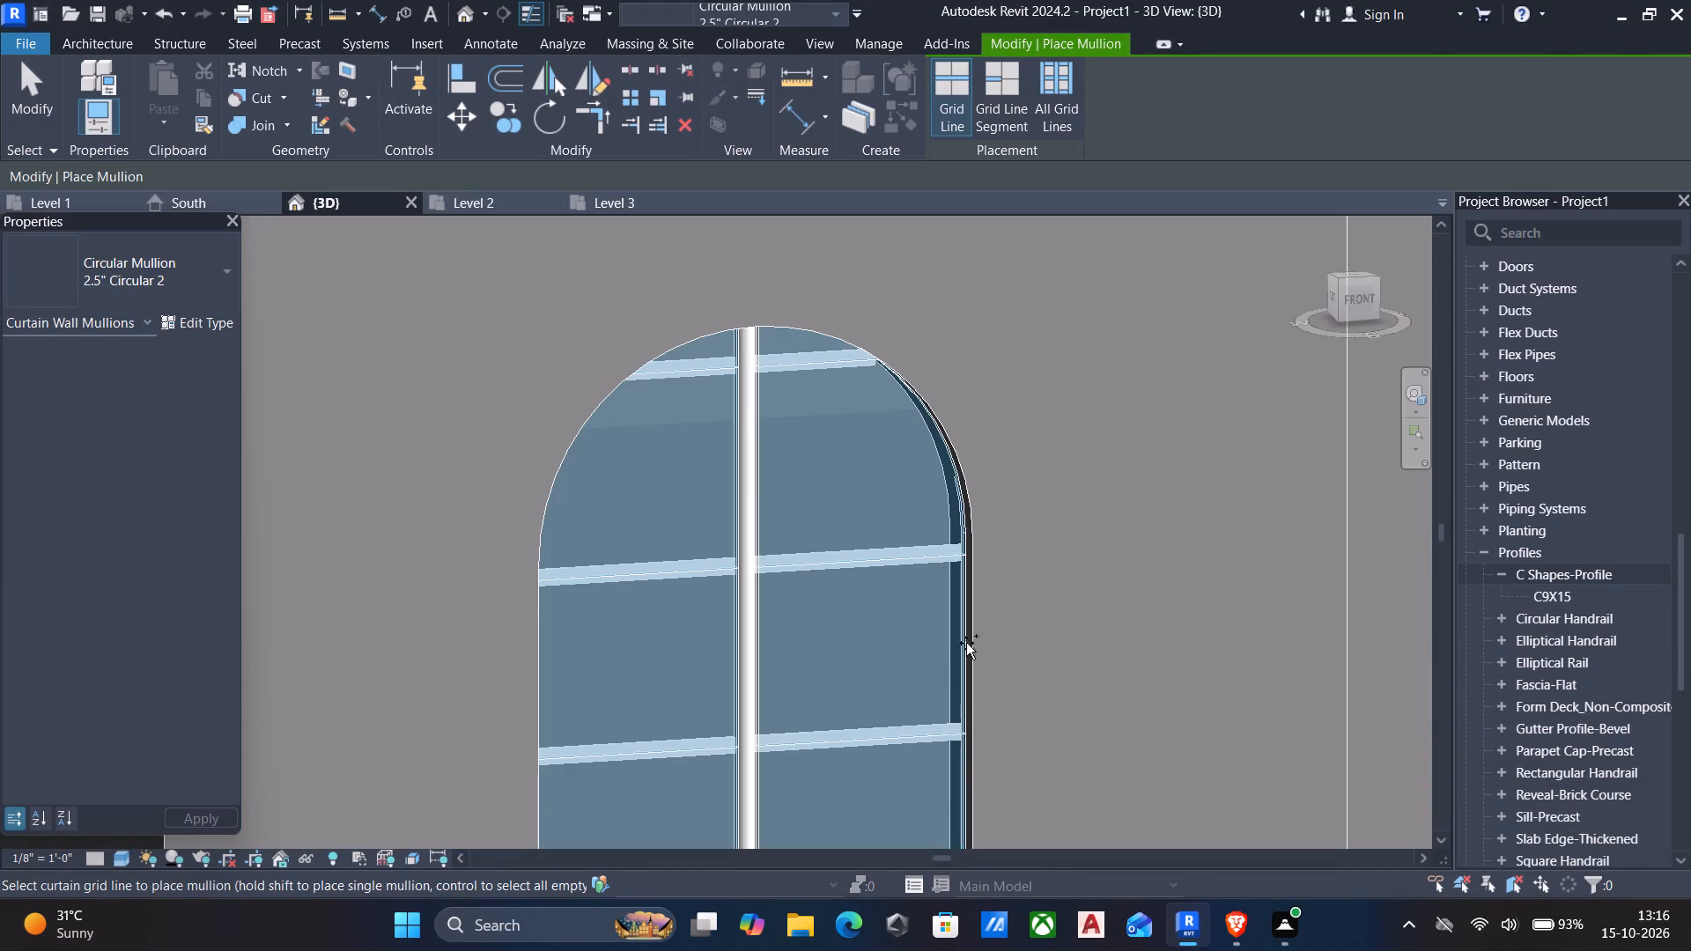
{"action": "key", "text": "Escape"}
{"action": "scroll", "coordinate": [869, 472], "scroll_direction": "down", "scroll_amount": 2}
{"action": "key", "text": "Escape"}
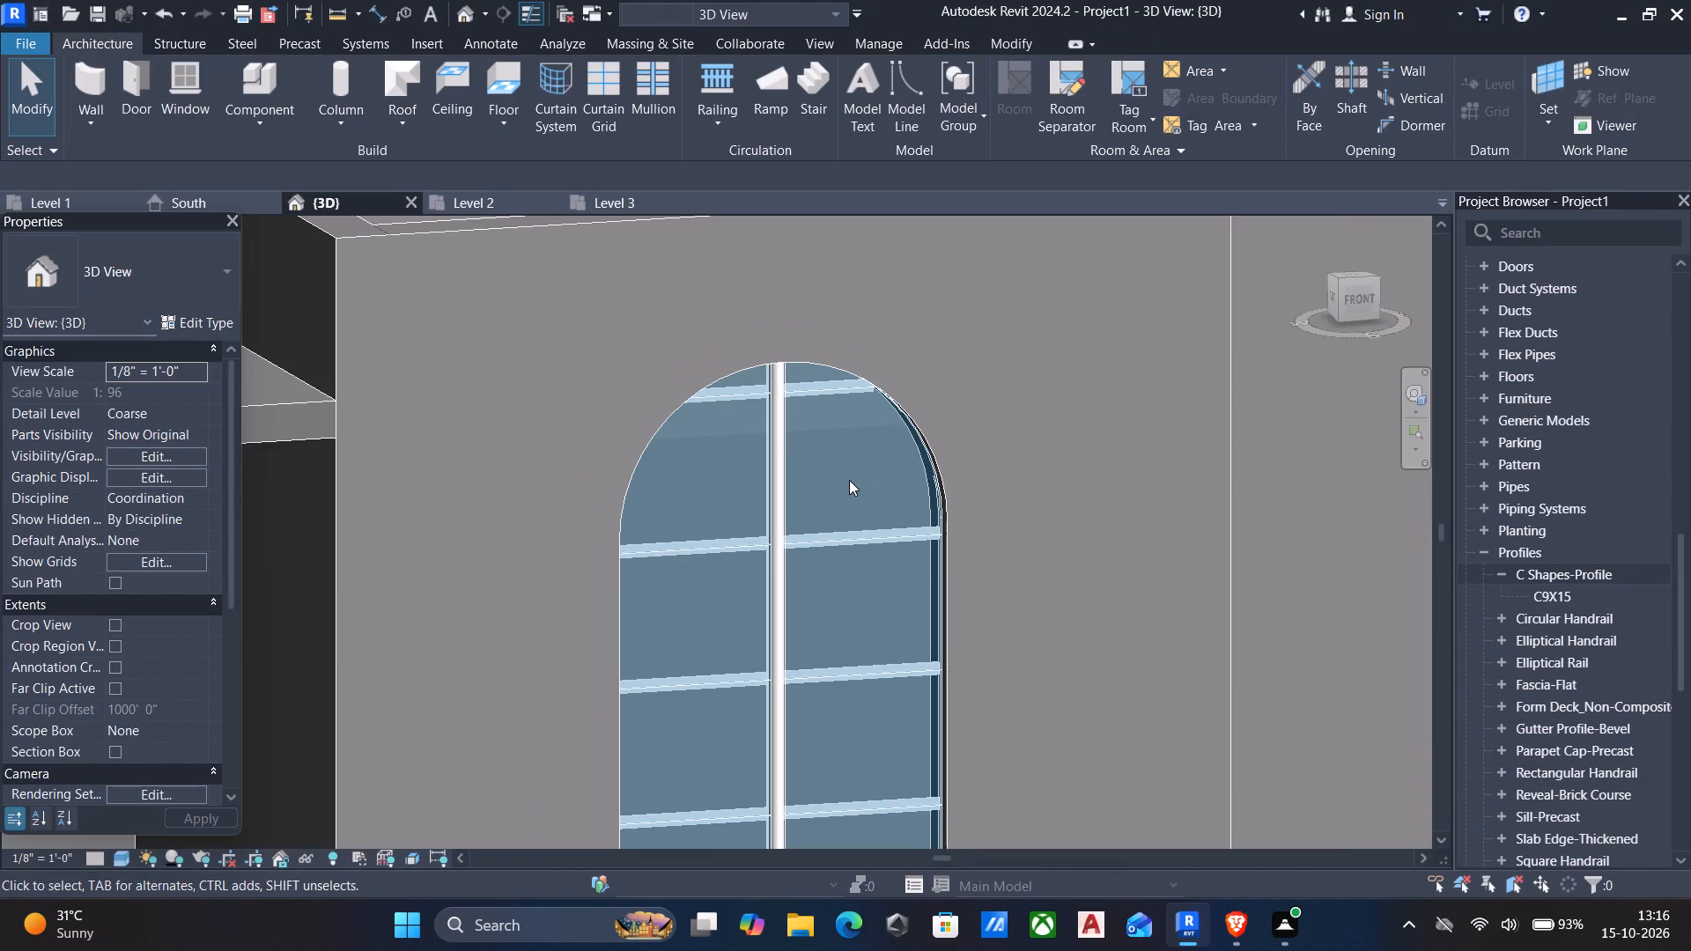
Set the profile of the arched curtain wall's horizontal mullion type, 2.5" Circular 2, to System Mullion Profile: Circular and apply it.
{"action": "middle_click_drag", "start_coordinate": [849, 490], "coordinate": [769, 701], "text": "shift"}
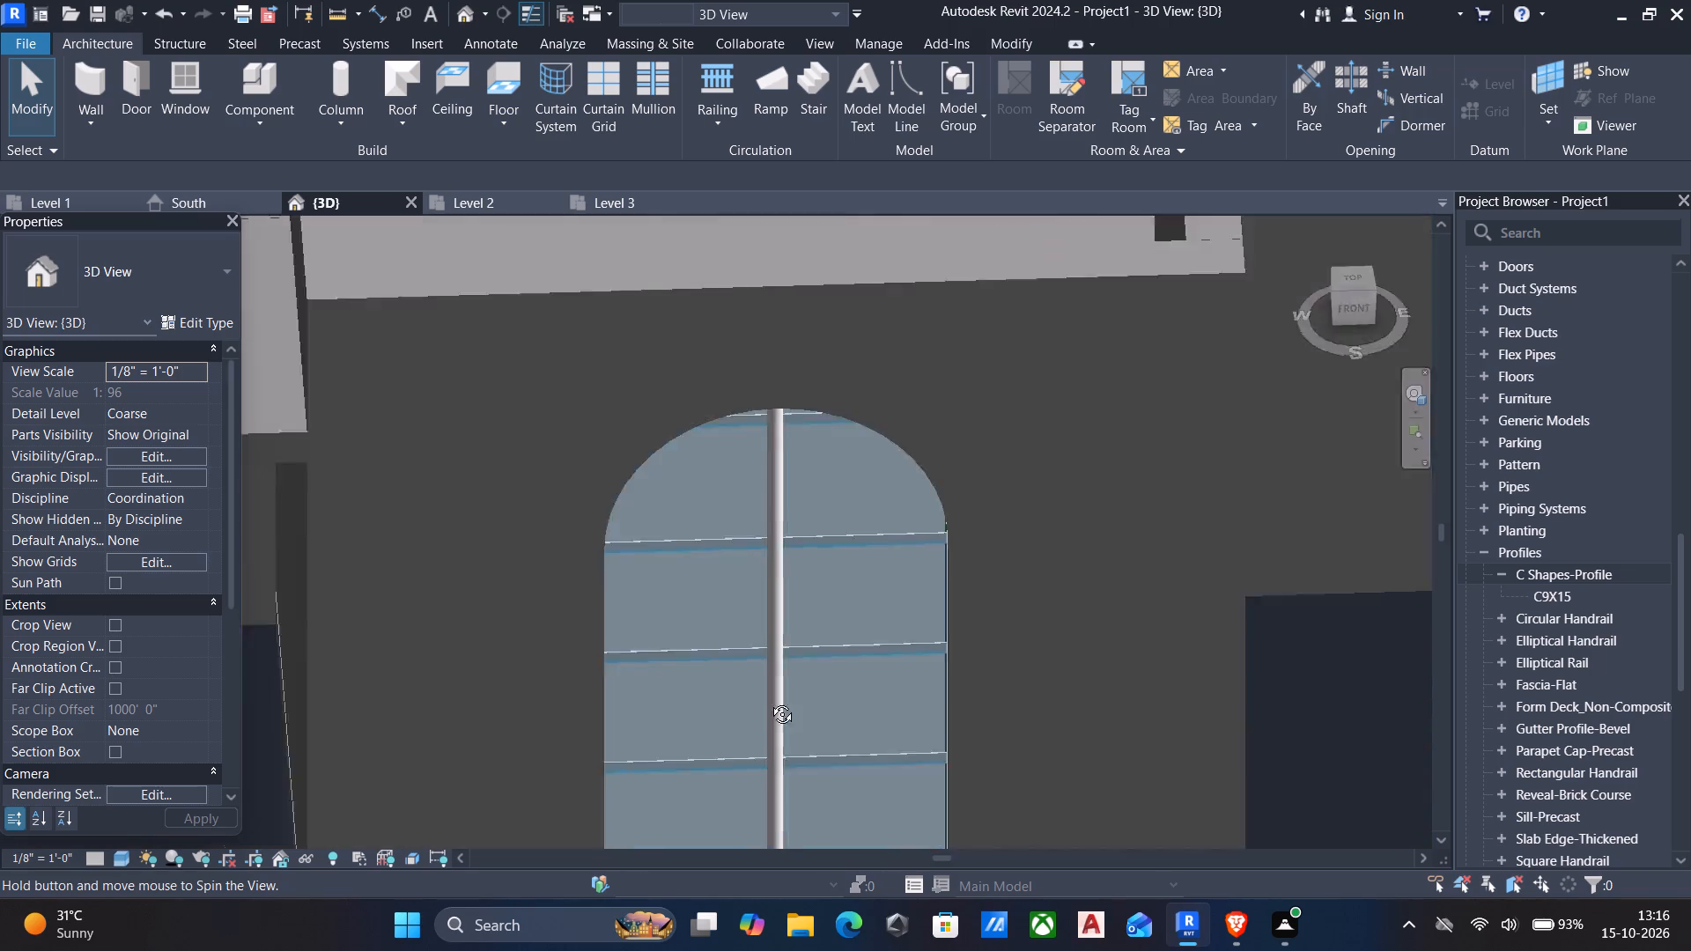
{"action": "middle_click_drag", "start_coordinate": [769, 701], "coordinate": [625, 603], "text": "shift"}
{"action": "scroll", "coordinate": [682, 545], "scroll_direction": "up", "scroll_amount": 5}
{"action": "scroll", "coordinate": [648, 373], "scroll_direction": "up", "scroll_amount": 5}
{"action": "middle_click_drag", "start_coordinate": [666, 460], "coordinate": [679, 607], "text": "shift"}
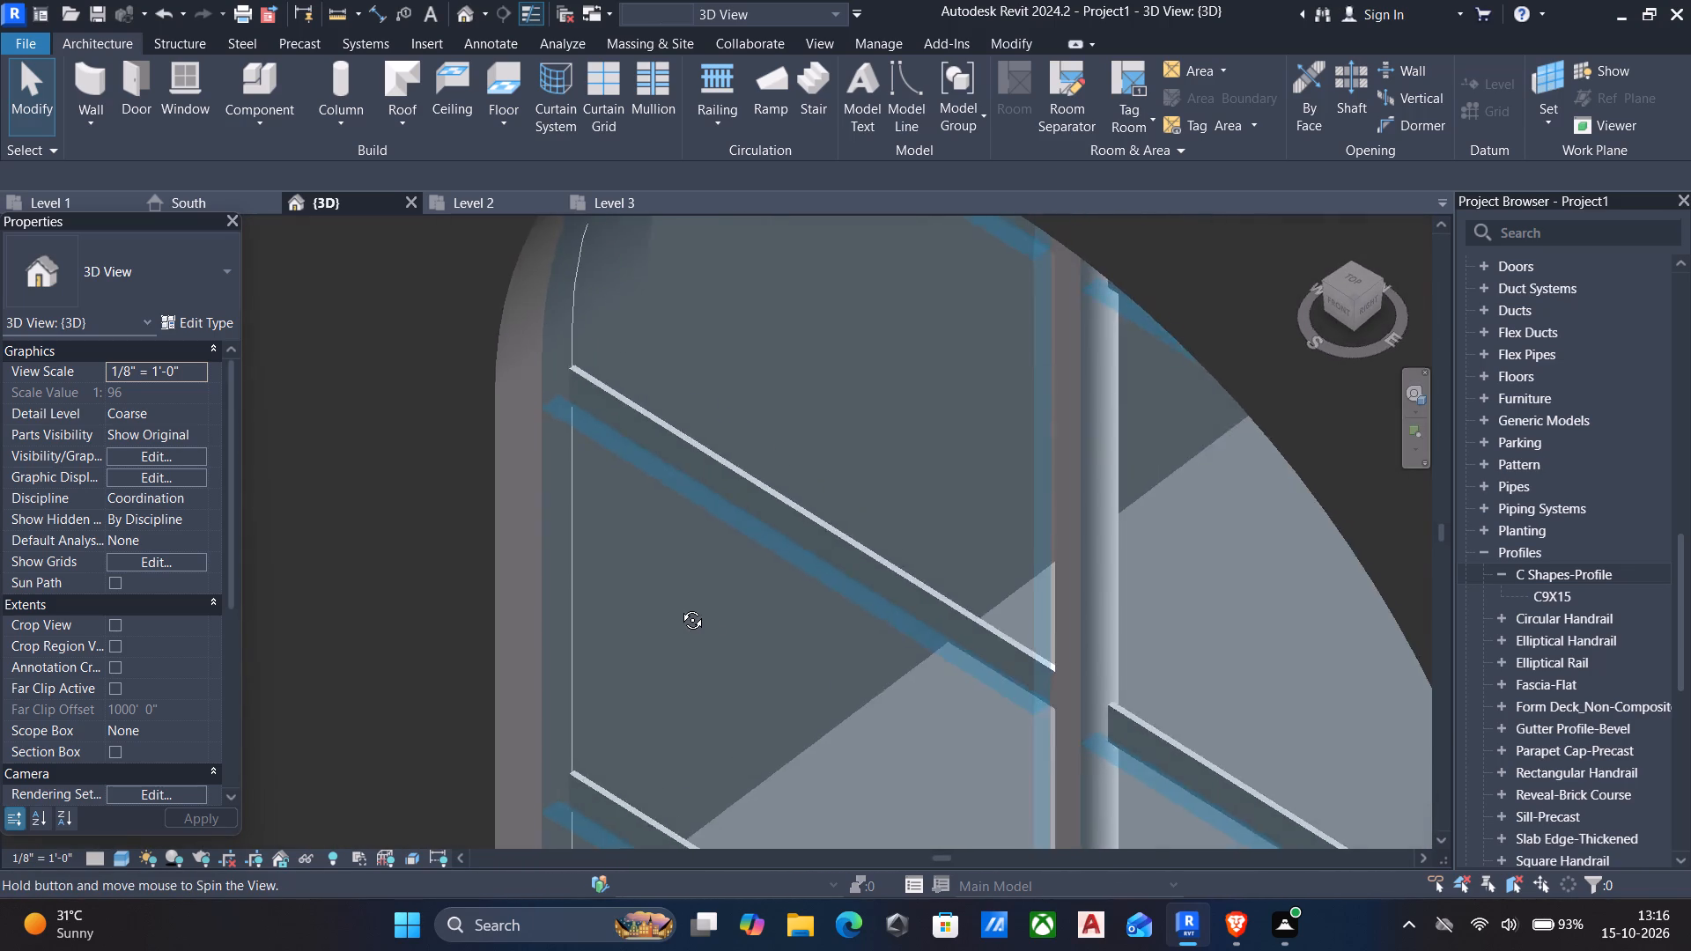
{"action": "middle_click_drag", "start_coordinate": [679, 607], "coordinate": [690, 612], "text": "shift"}
{"action": "left_click", "coordinate": [742, 495]}
{"action": "scroll", "coordinate": [564, 469], "scroll_direction": "down", "scroll_amount": 3}
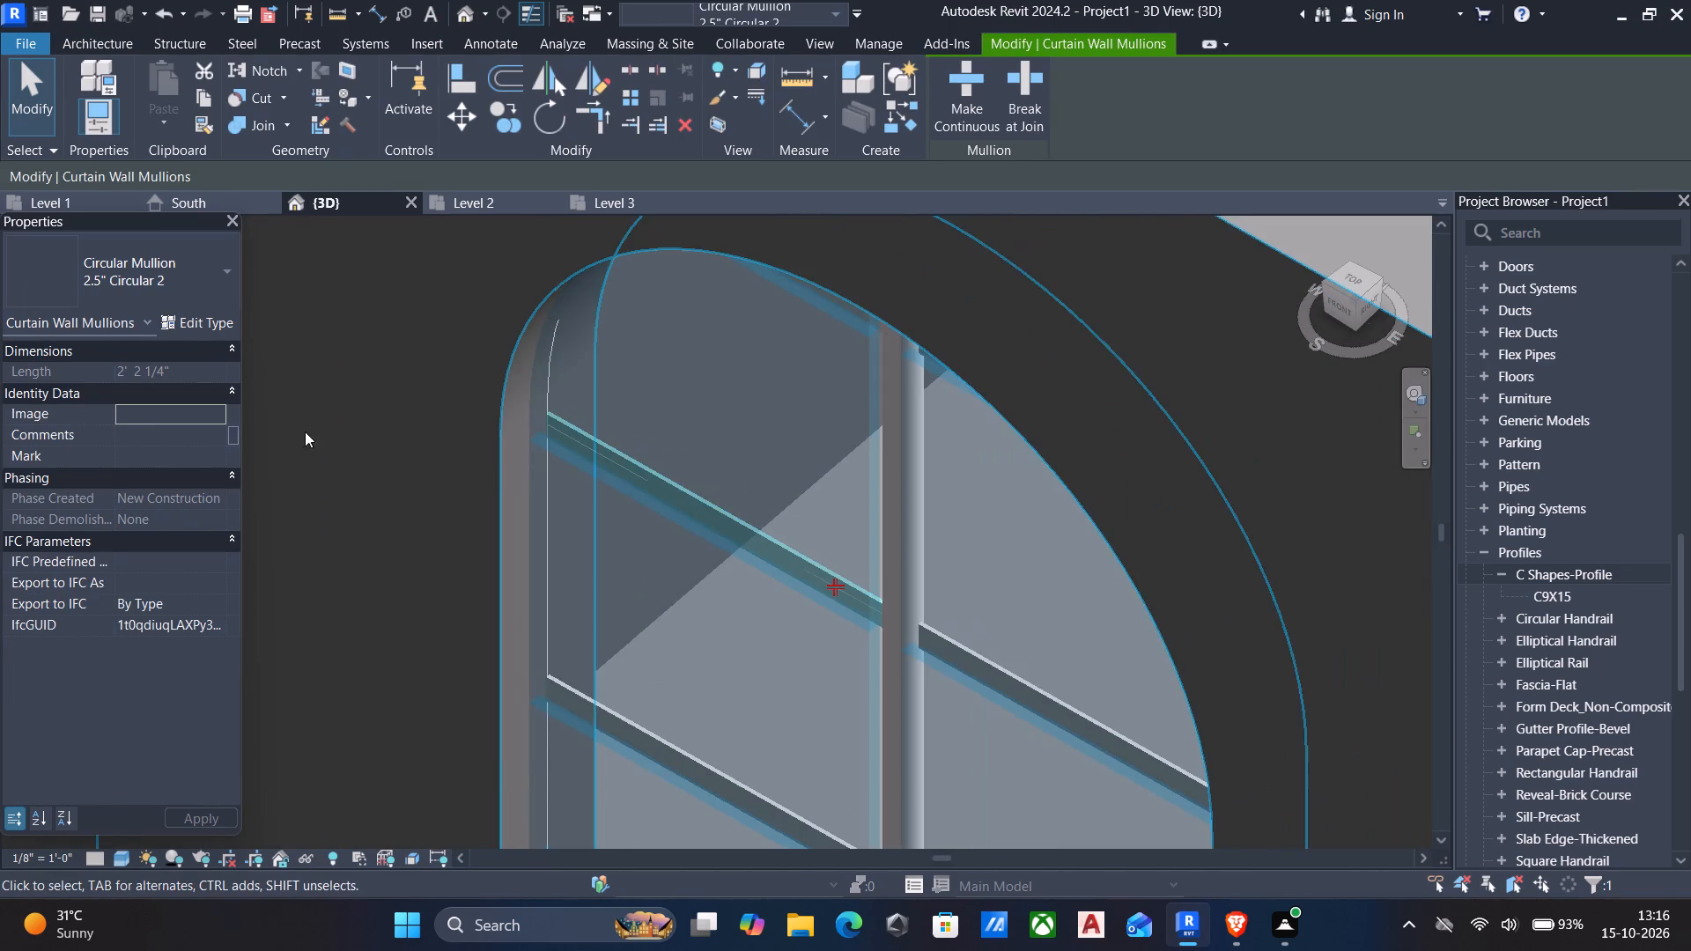
{"action": "left_click", "coordinate": [185, 327]}
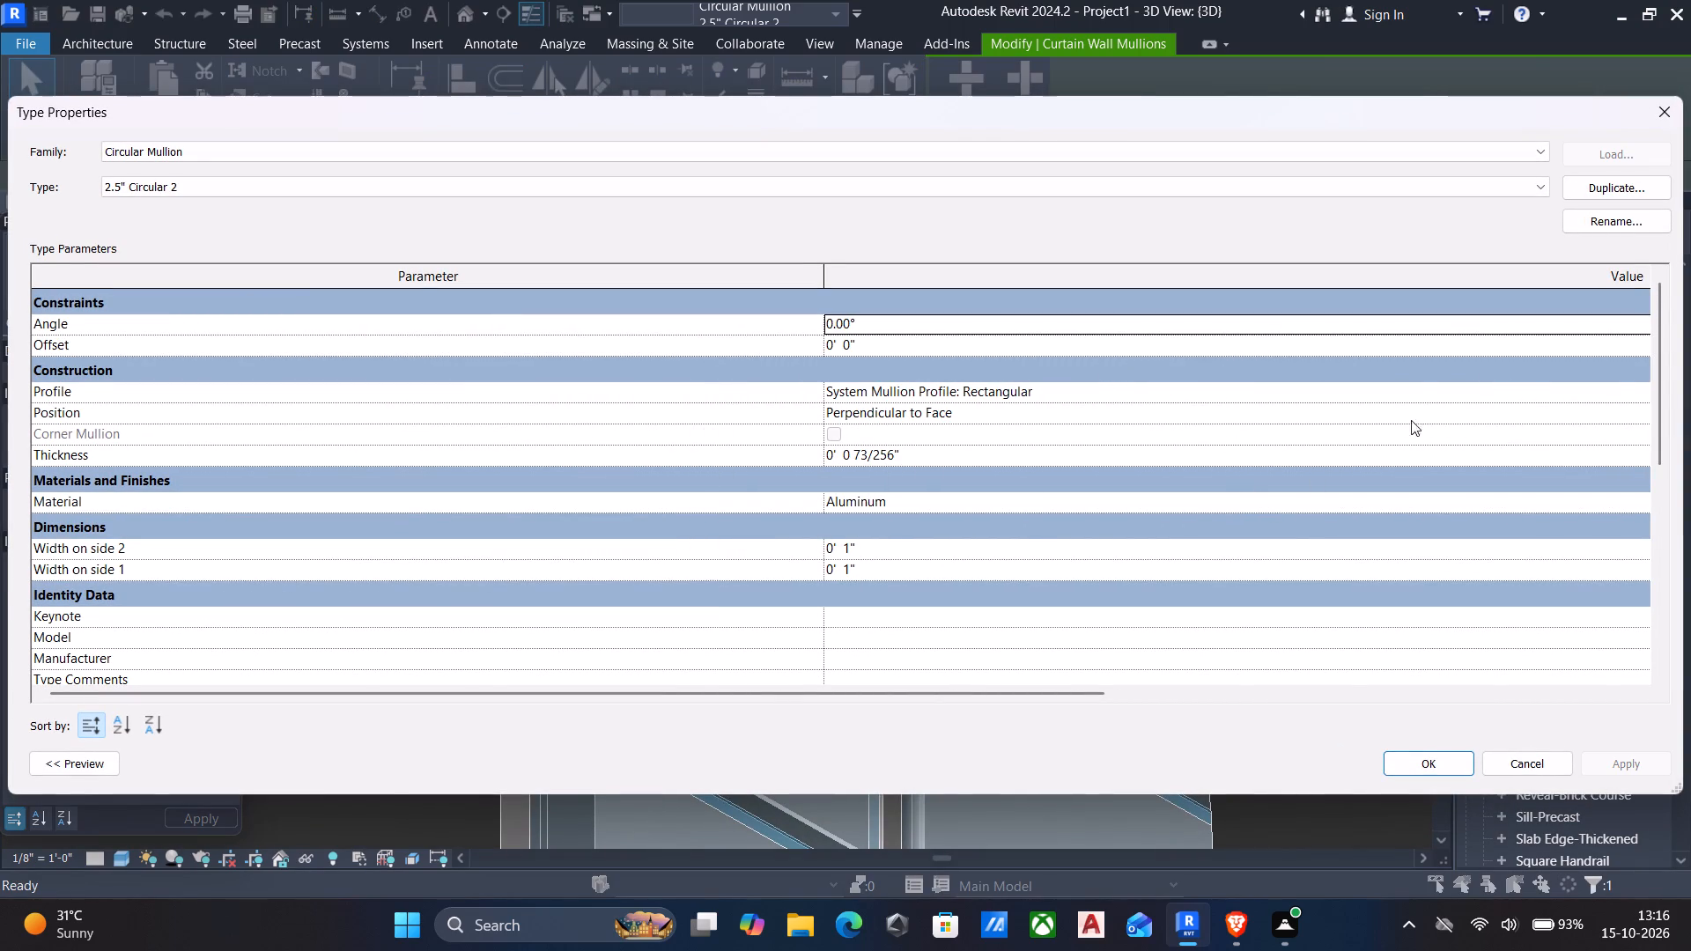
{"action": "left_click", "coordinate": [1647, 398]}
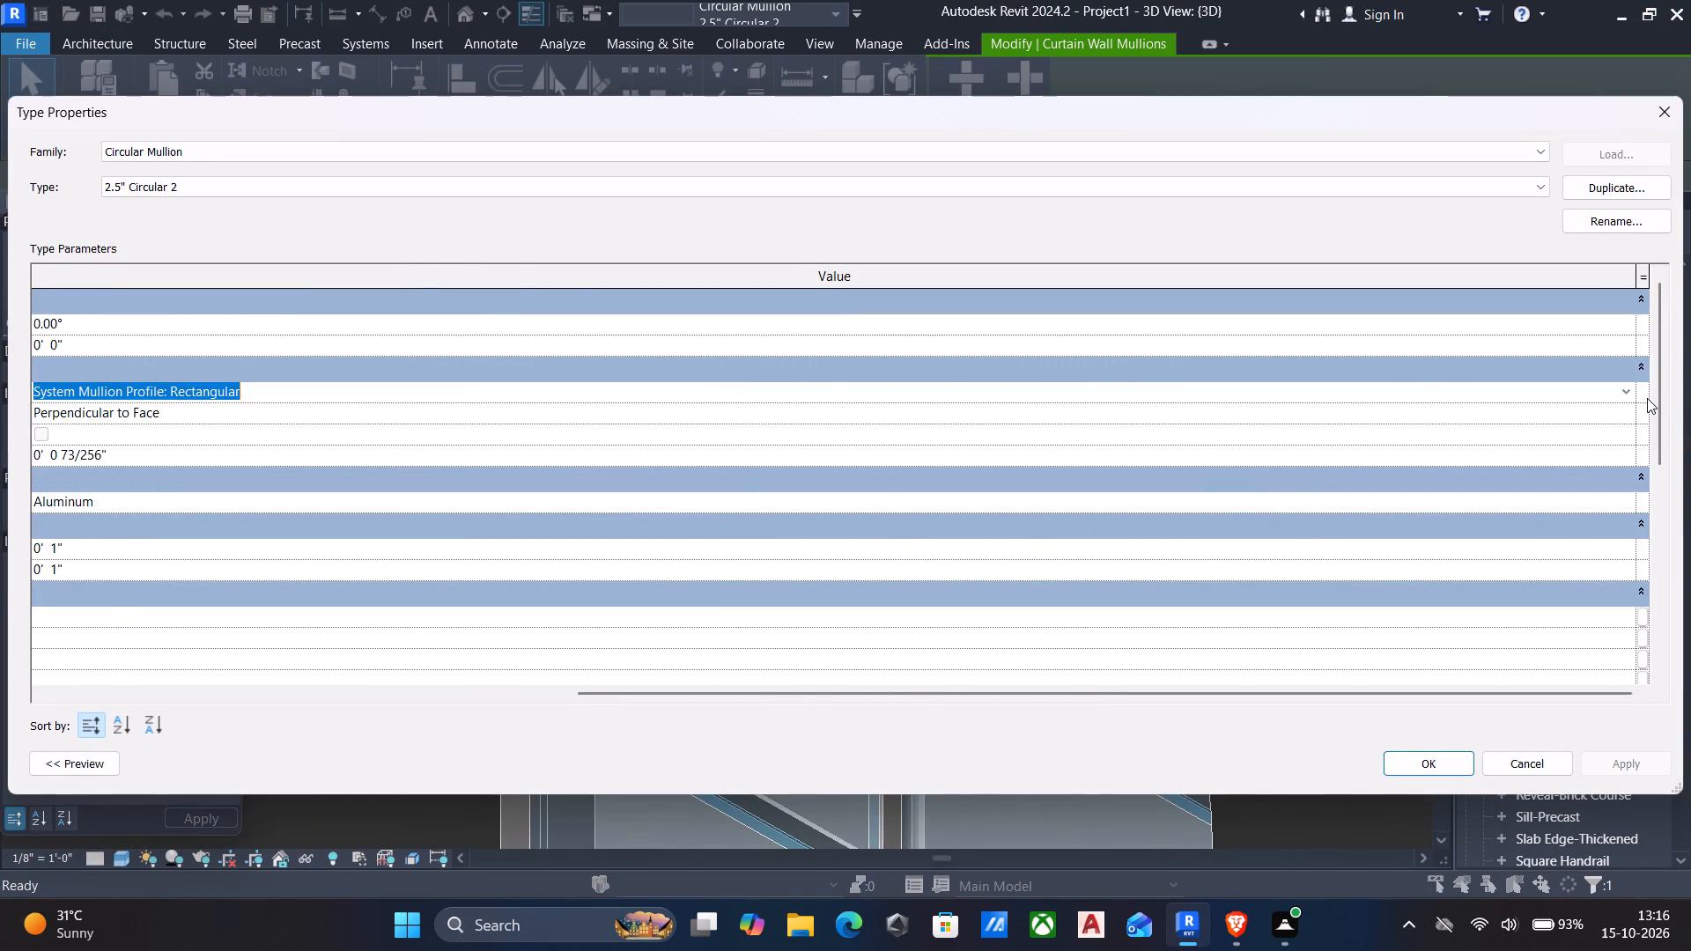
{"action": "left_click", "coordinate": [1622, 387]}
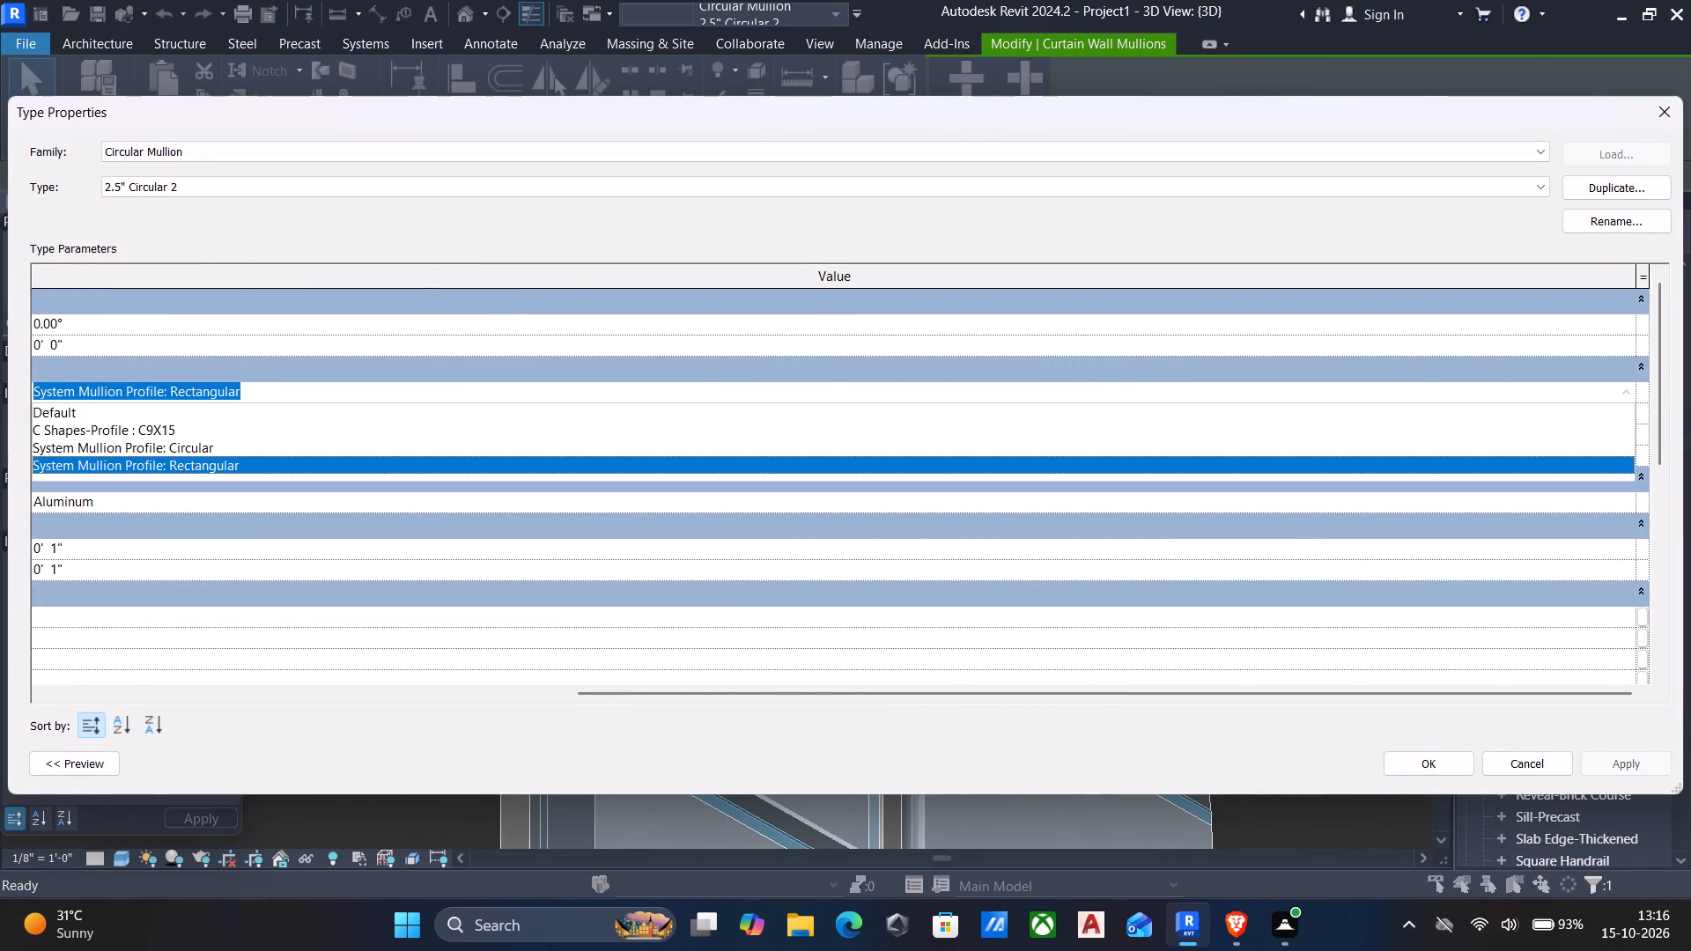
{"action": "left_click", "coordinate": [144, 446]}
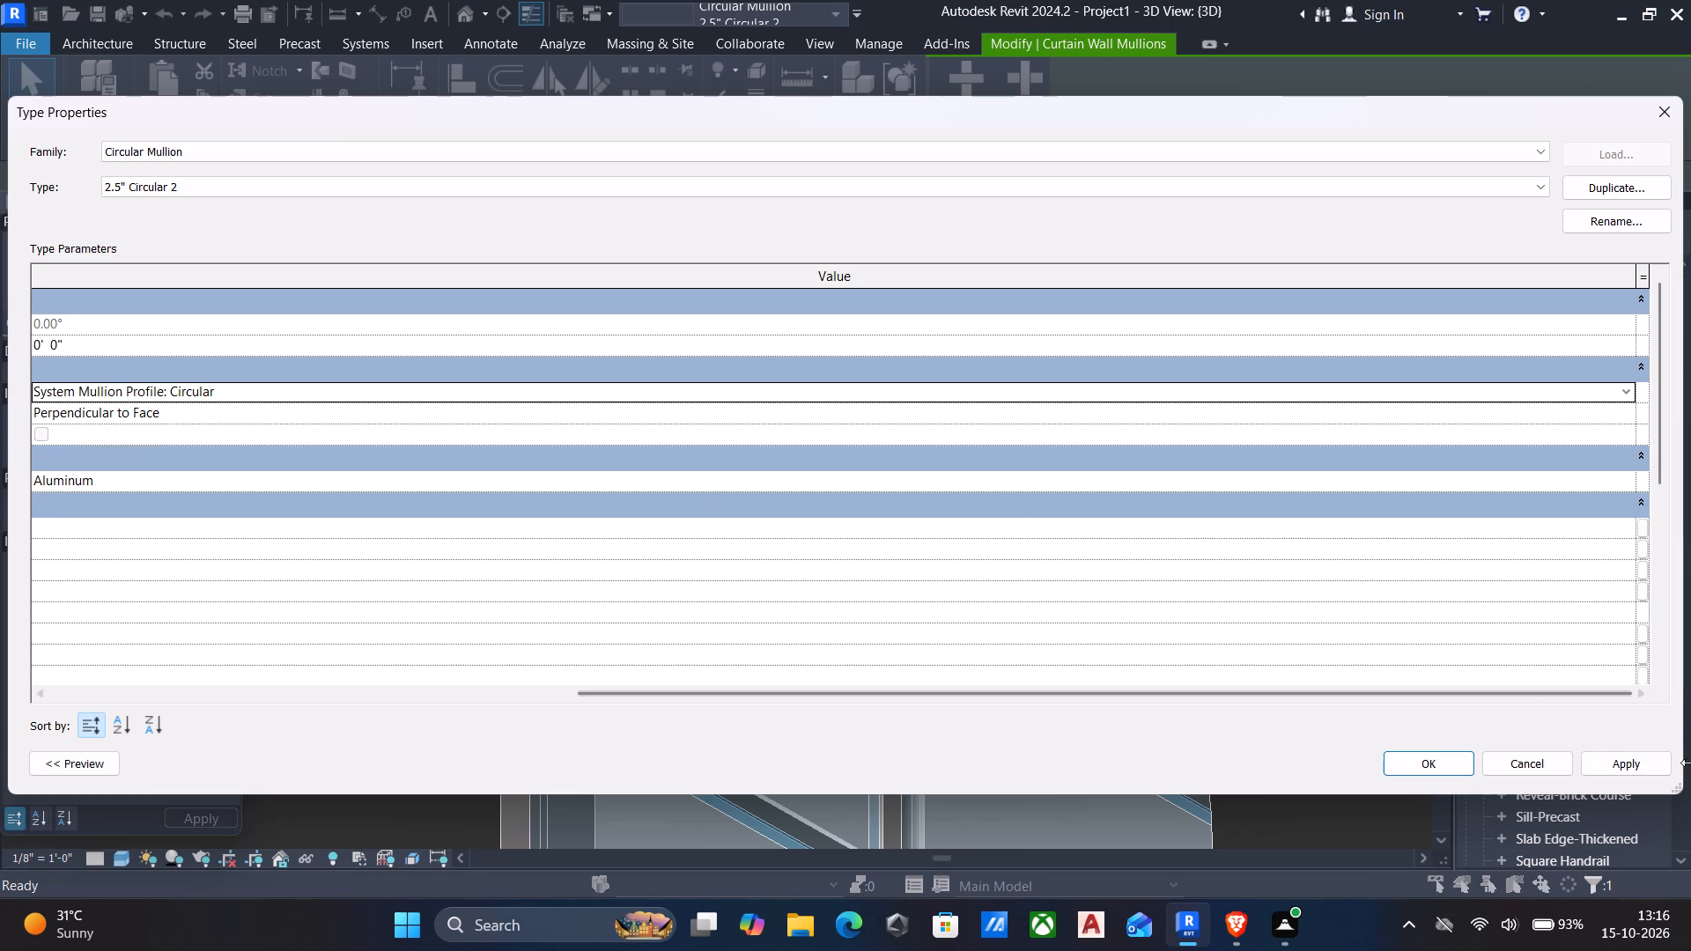
{"action": "left_click", "coordinate": [1622, 756]}
{"action": "left_click", "coordinate": [1421, 756]}
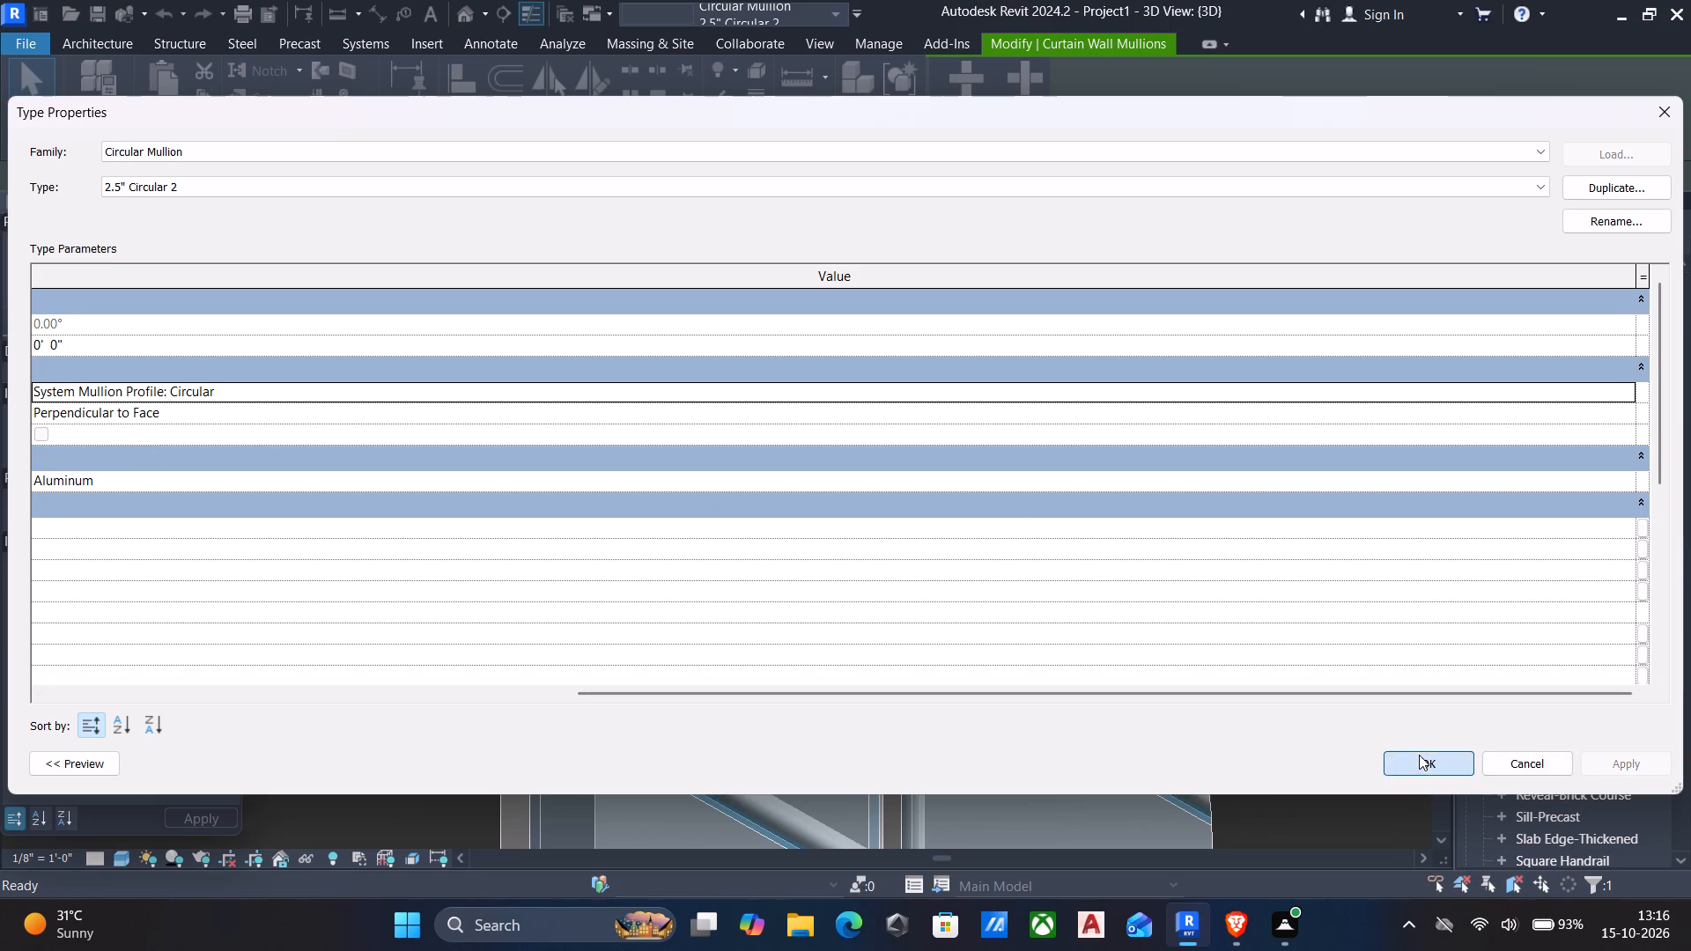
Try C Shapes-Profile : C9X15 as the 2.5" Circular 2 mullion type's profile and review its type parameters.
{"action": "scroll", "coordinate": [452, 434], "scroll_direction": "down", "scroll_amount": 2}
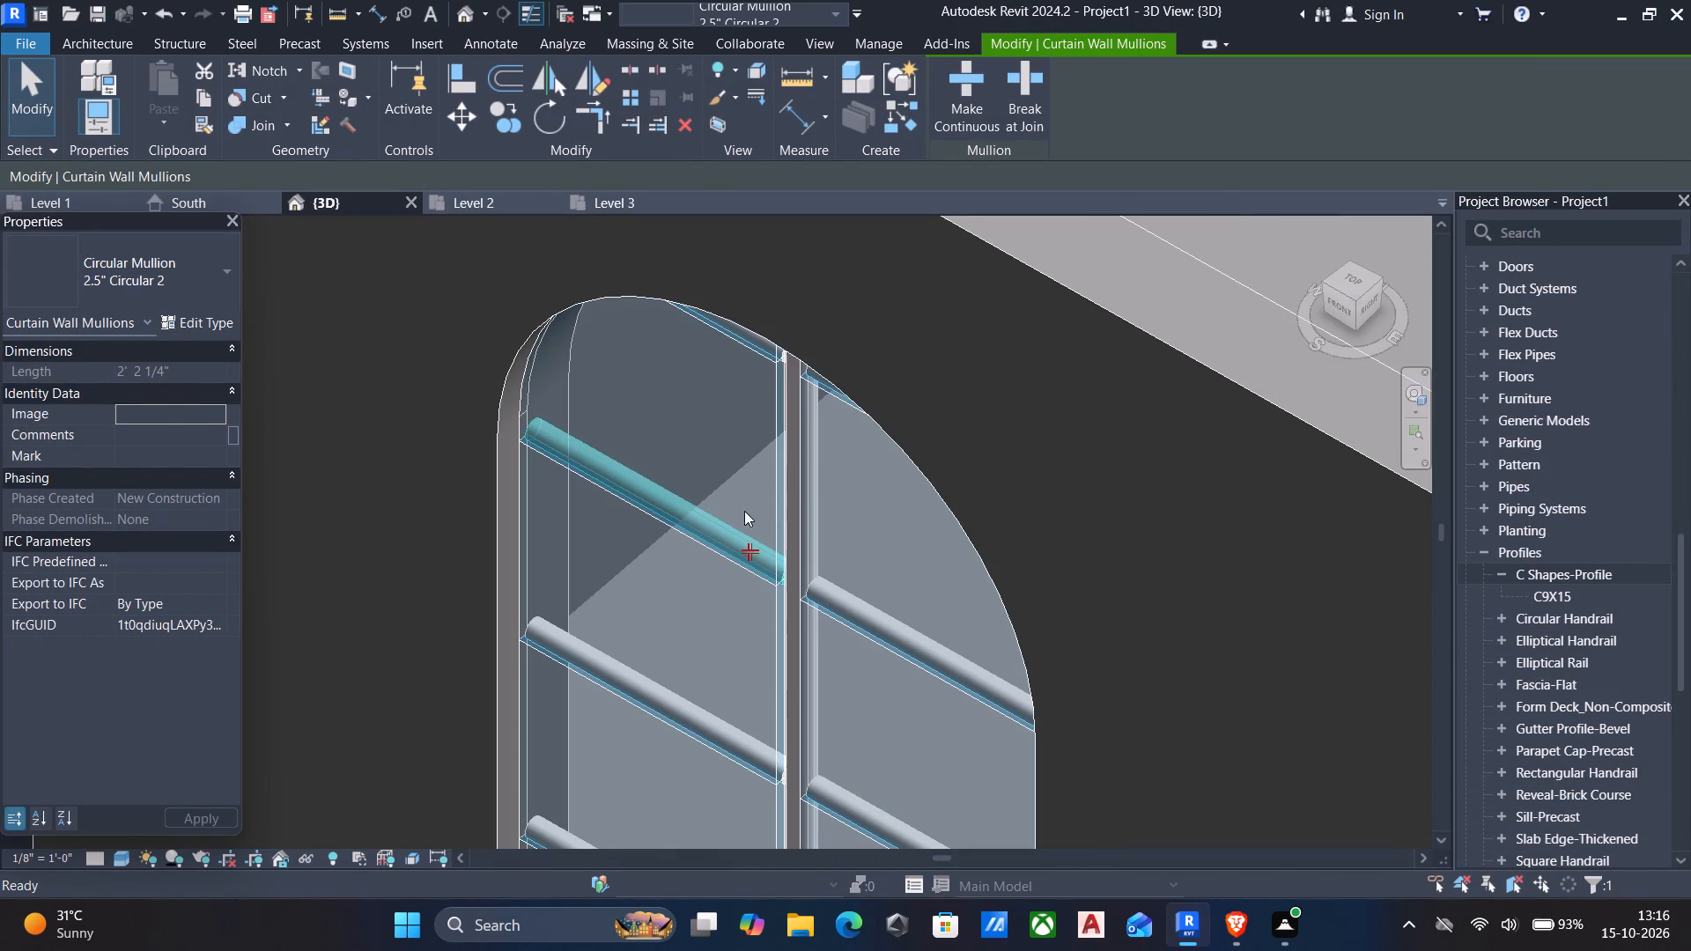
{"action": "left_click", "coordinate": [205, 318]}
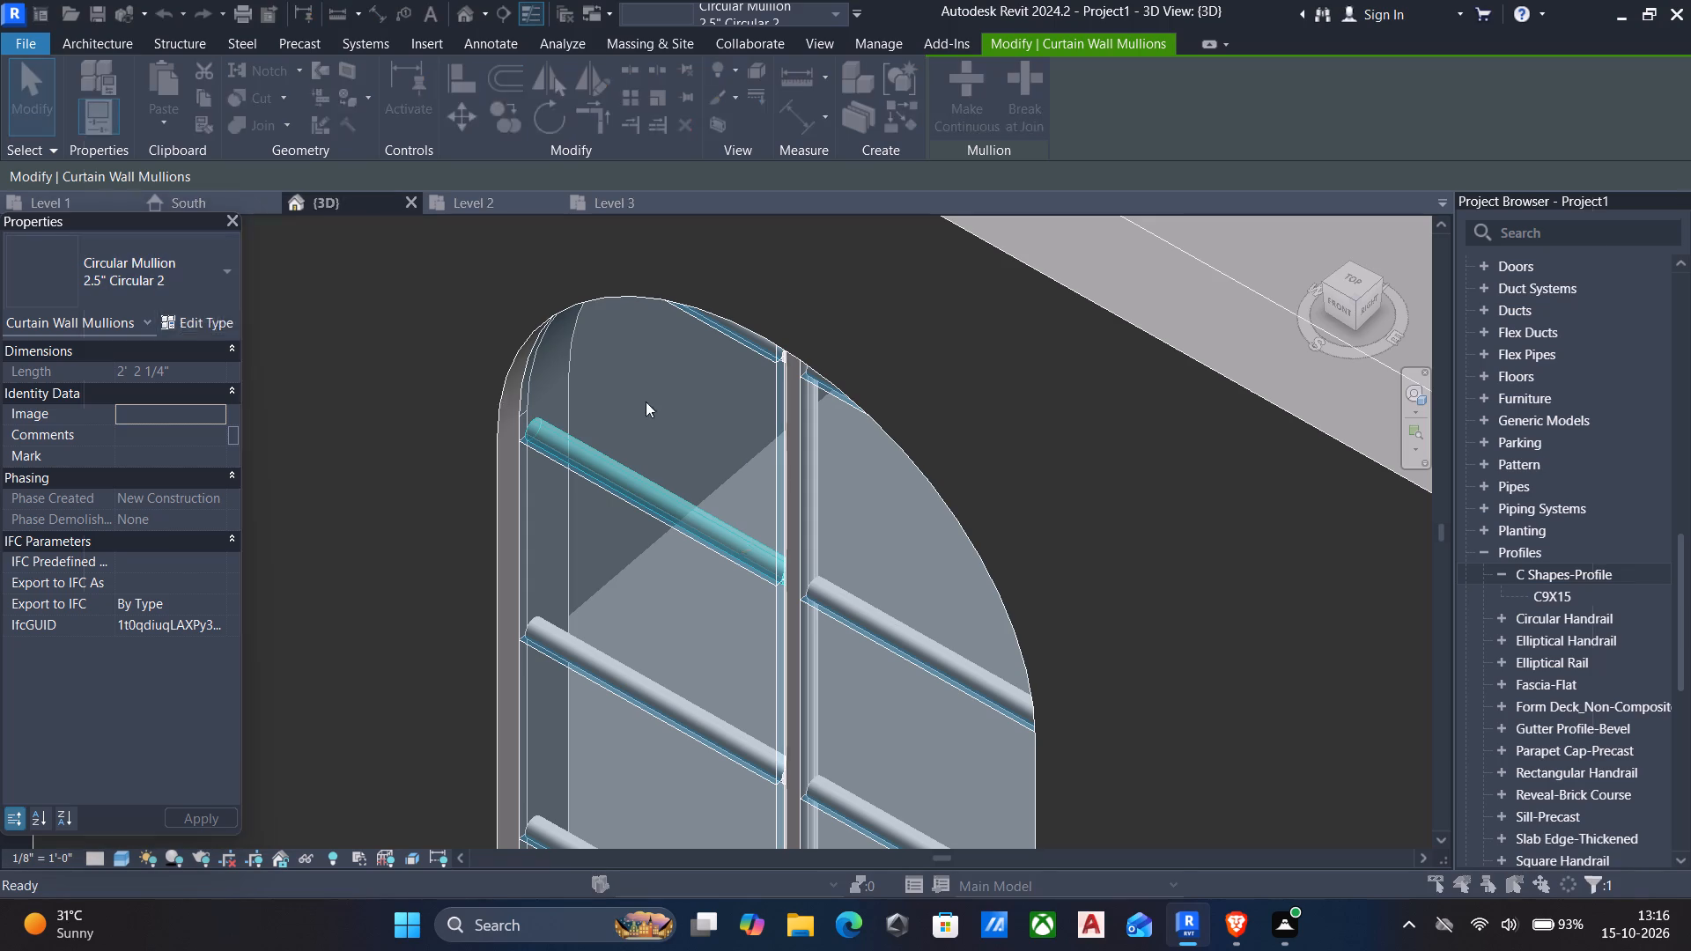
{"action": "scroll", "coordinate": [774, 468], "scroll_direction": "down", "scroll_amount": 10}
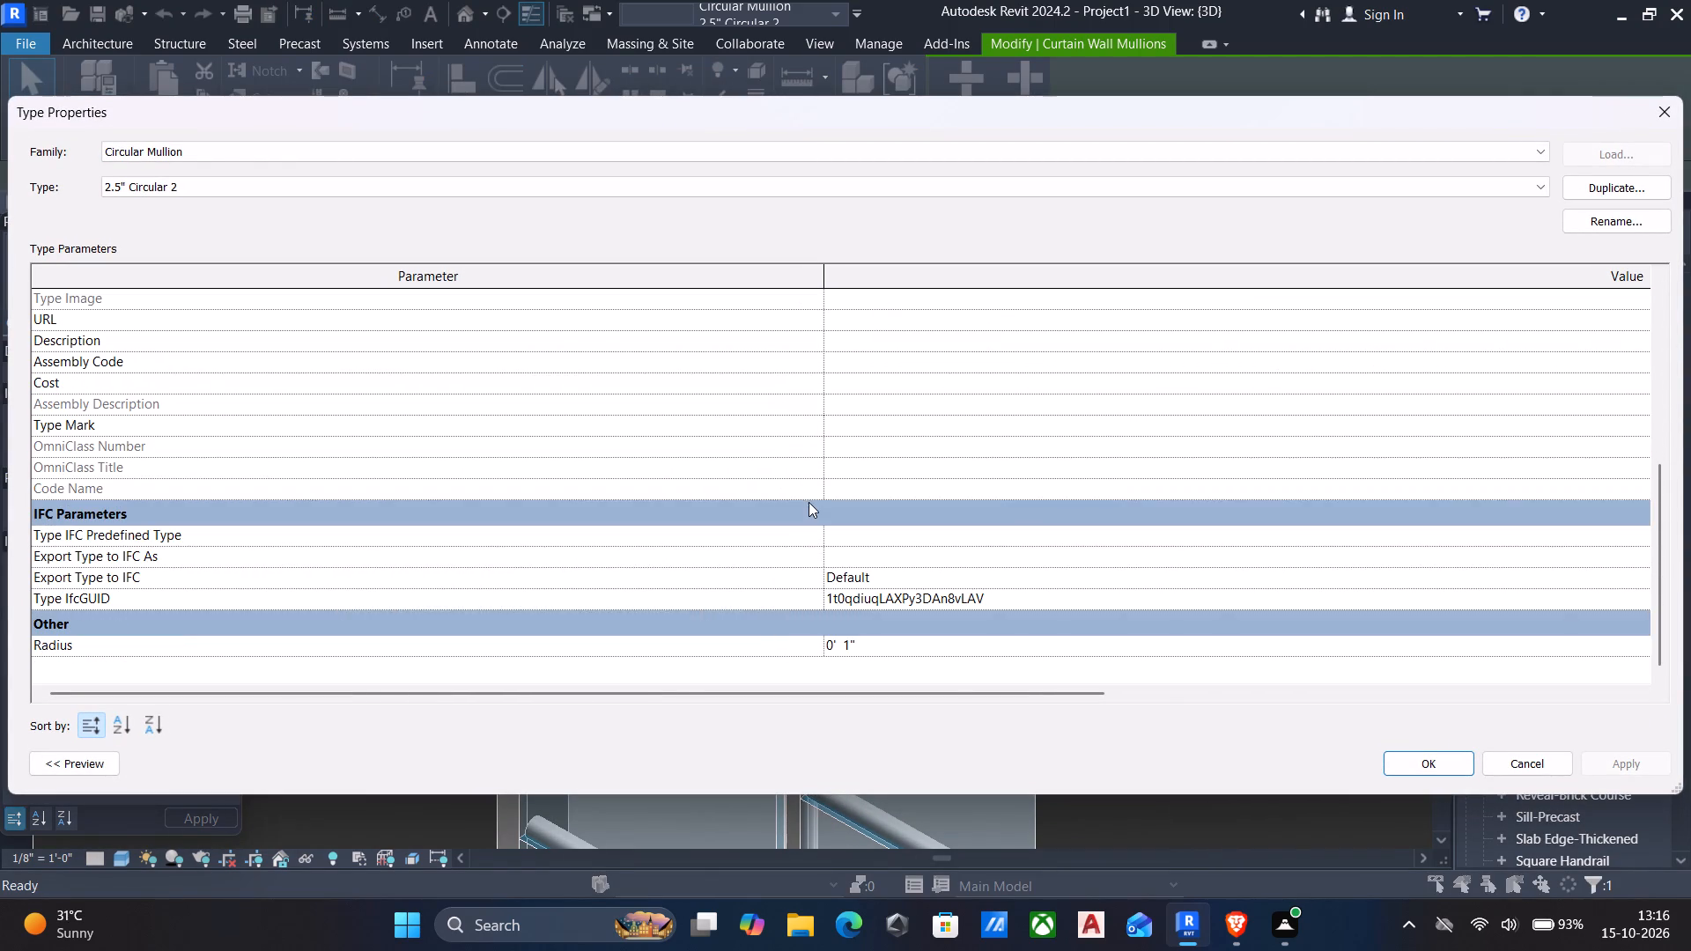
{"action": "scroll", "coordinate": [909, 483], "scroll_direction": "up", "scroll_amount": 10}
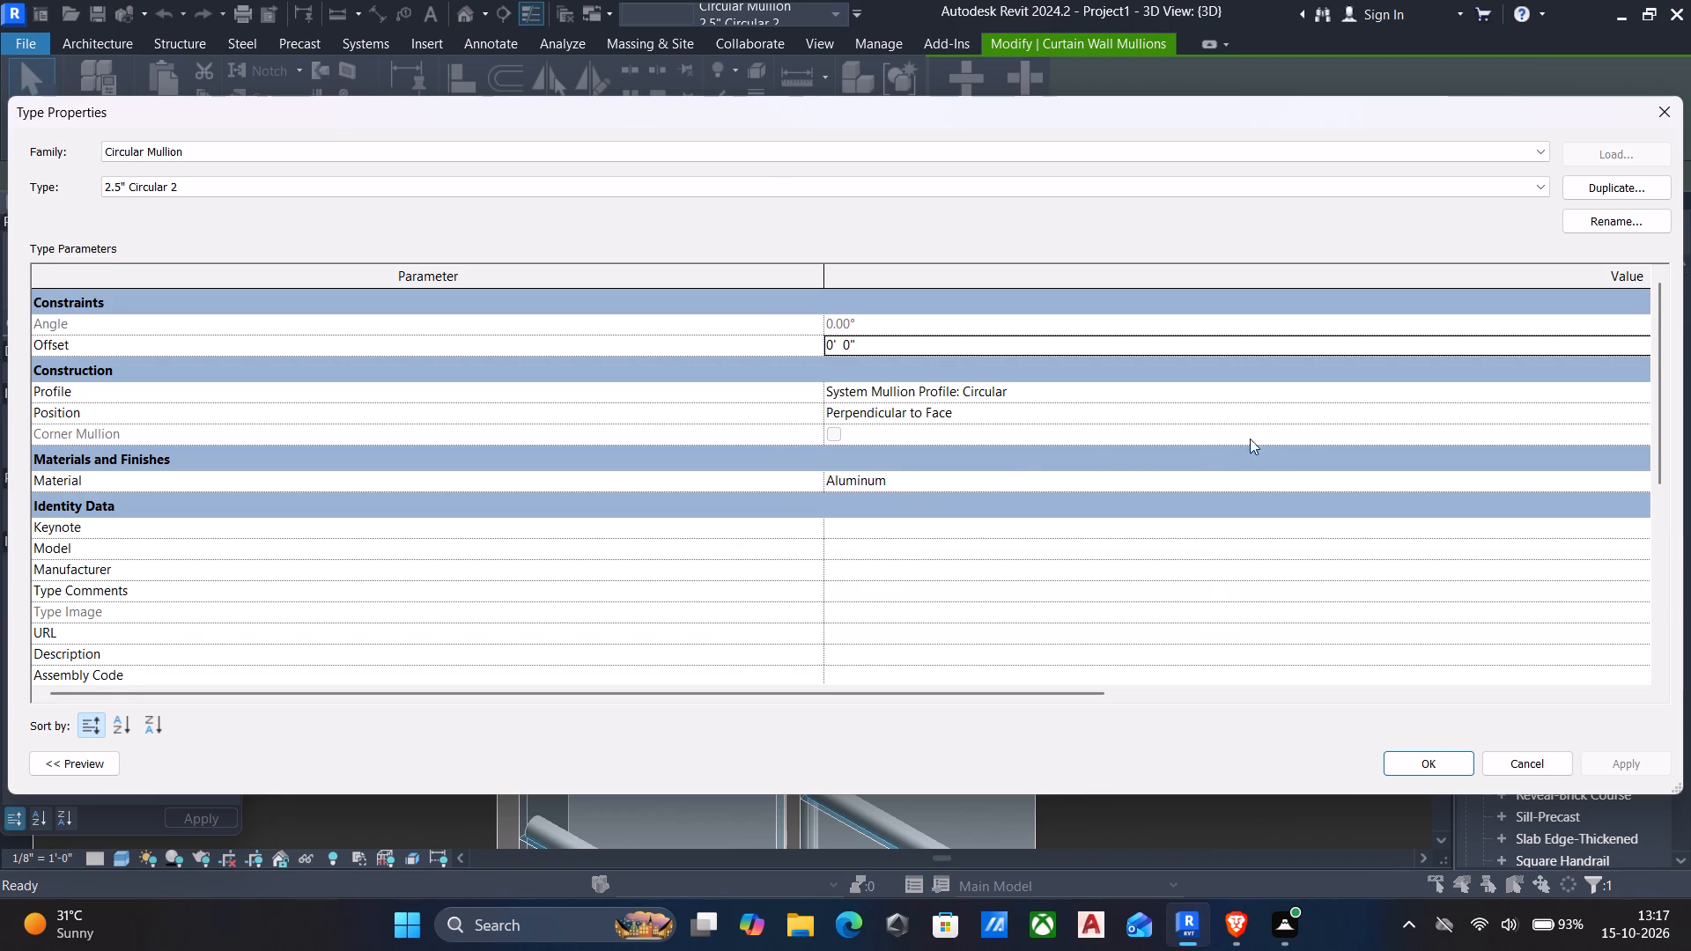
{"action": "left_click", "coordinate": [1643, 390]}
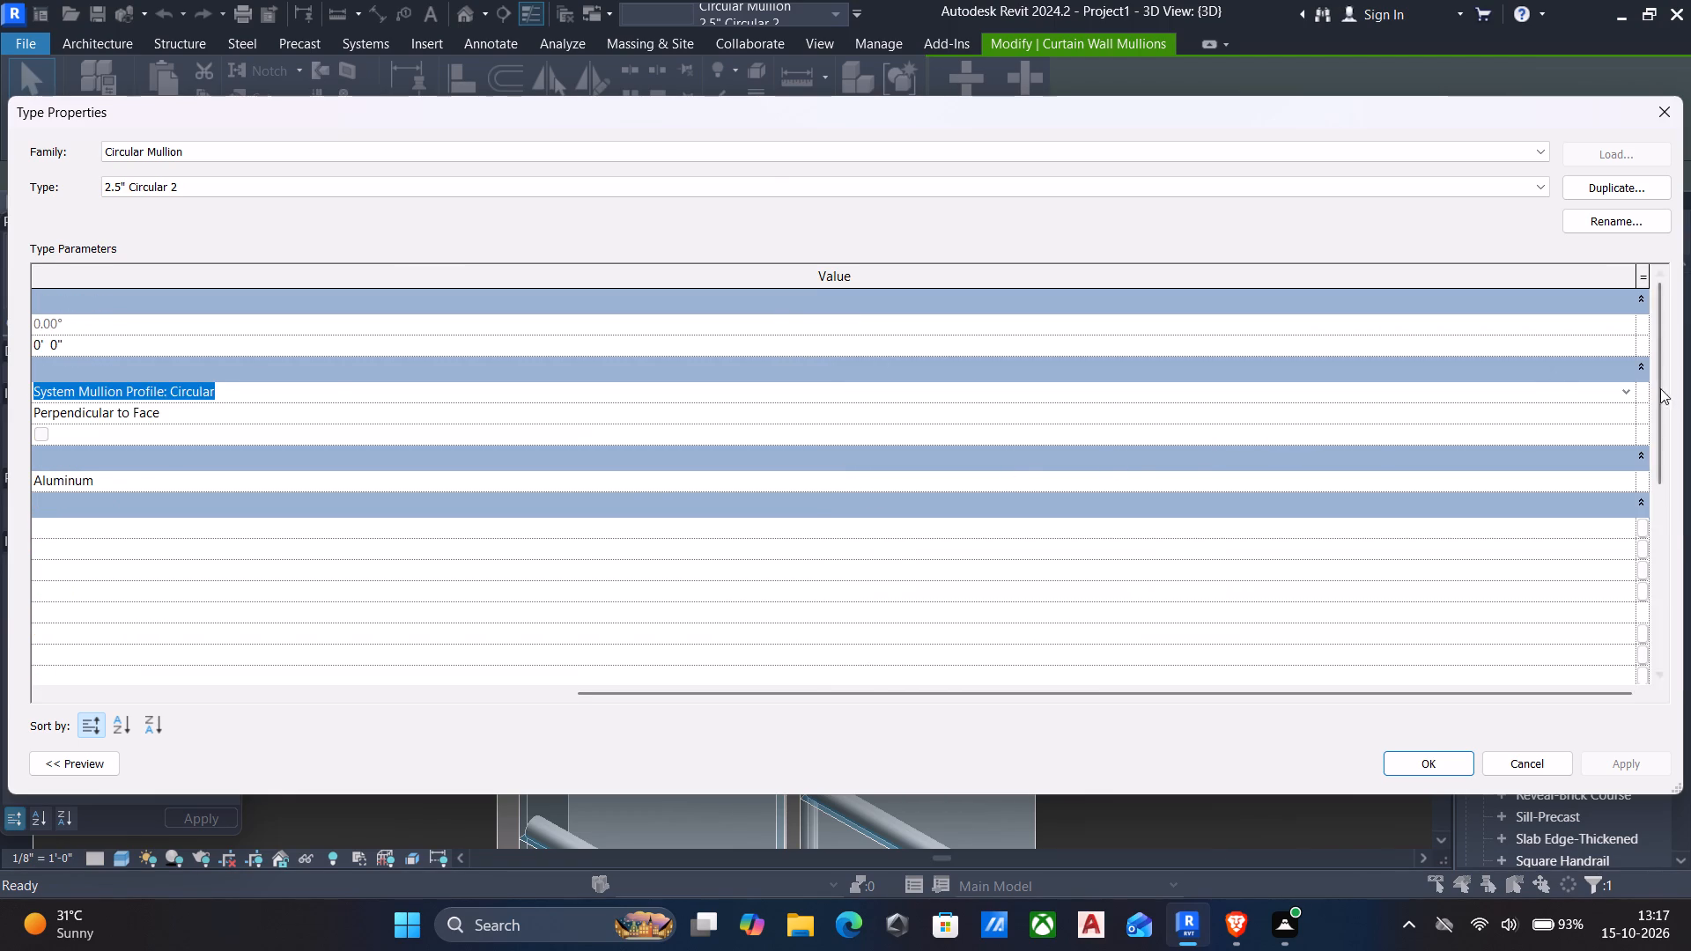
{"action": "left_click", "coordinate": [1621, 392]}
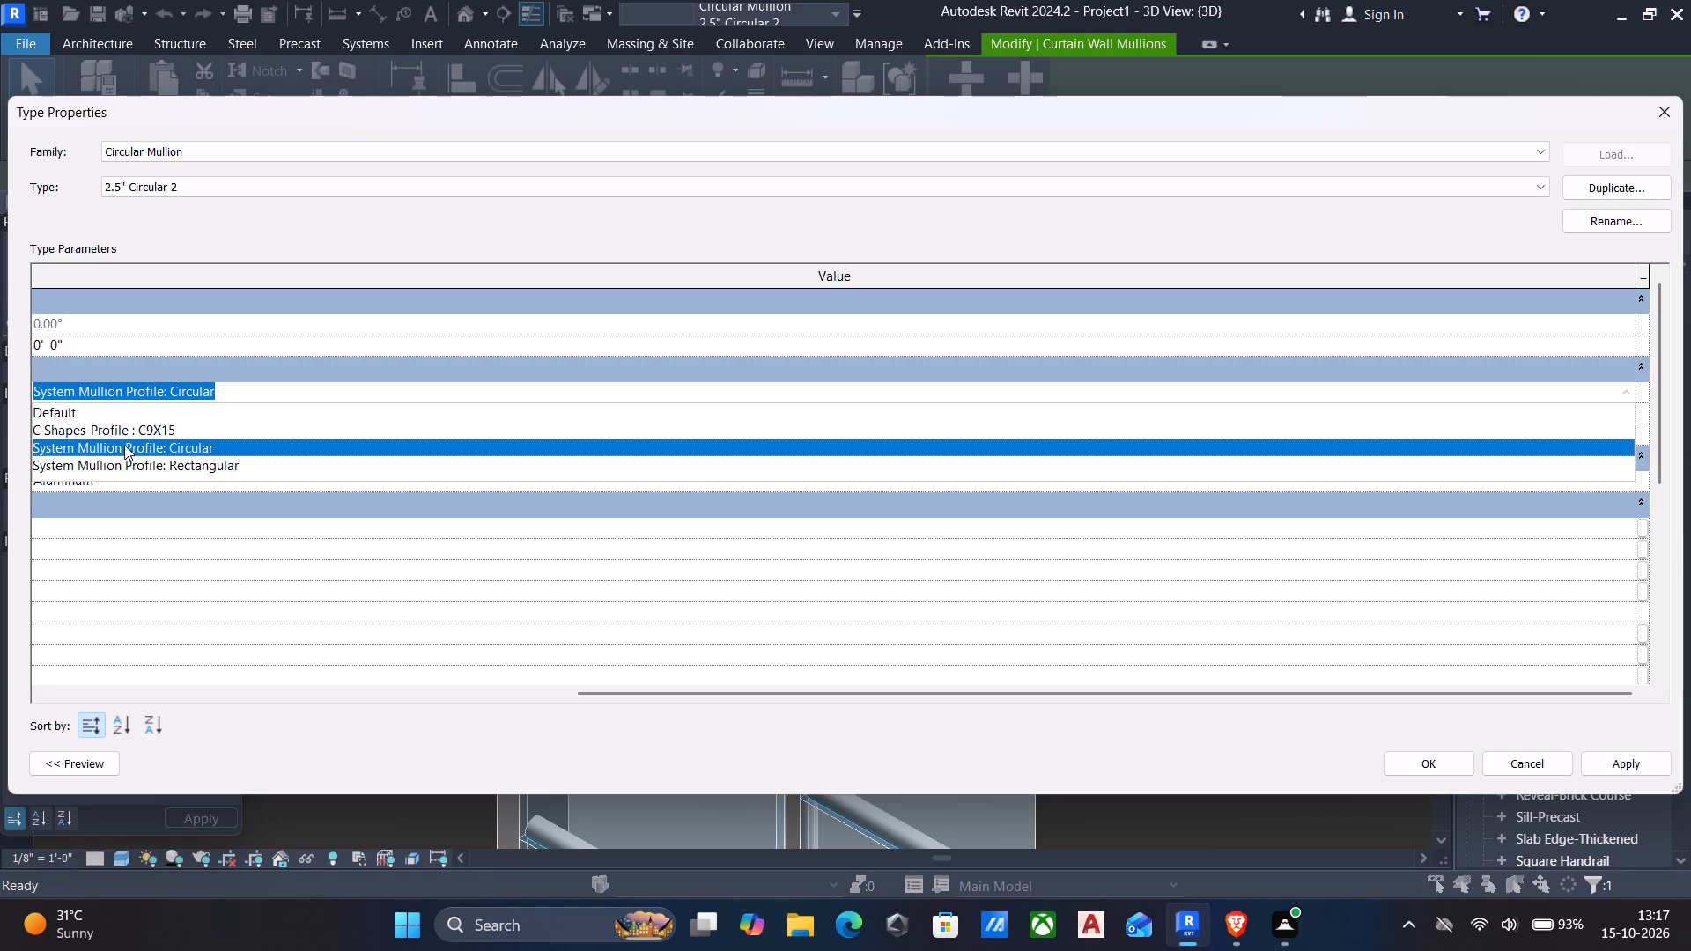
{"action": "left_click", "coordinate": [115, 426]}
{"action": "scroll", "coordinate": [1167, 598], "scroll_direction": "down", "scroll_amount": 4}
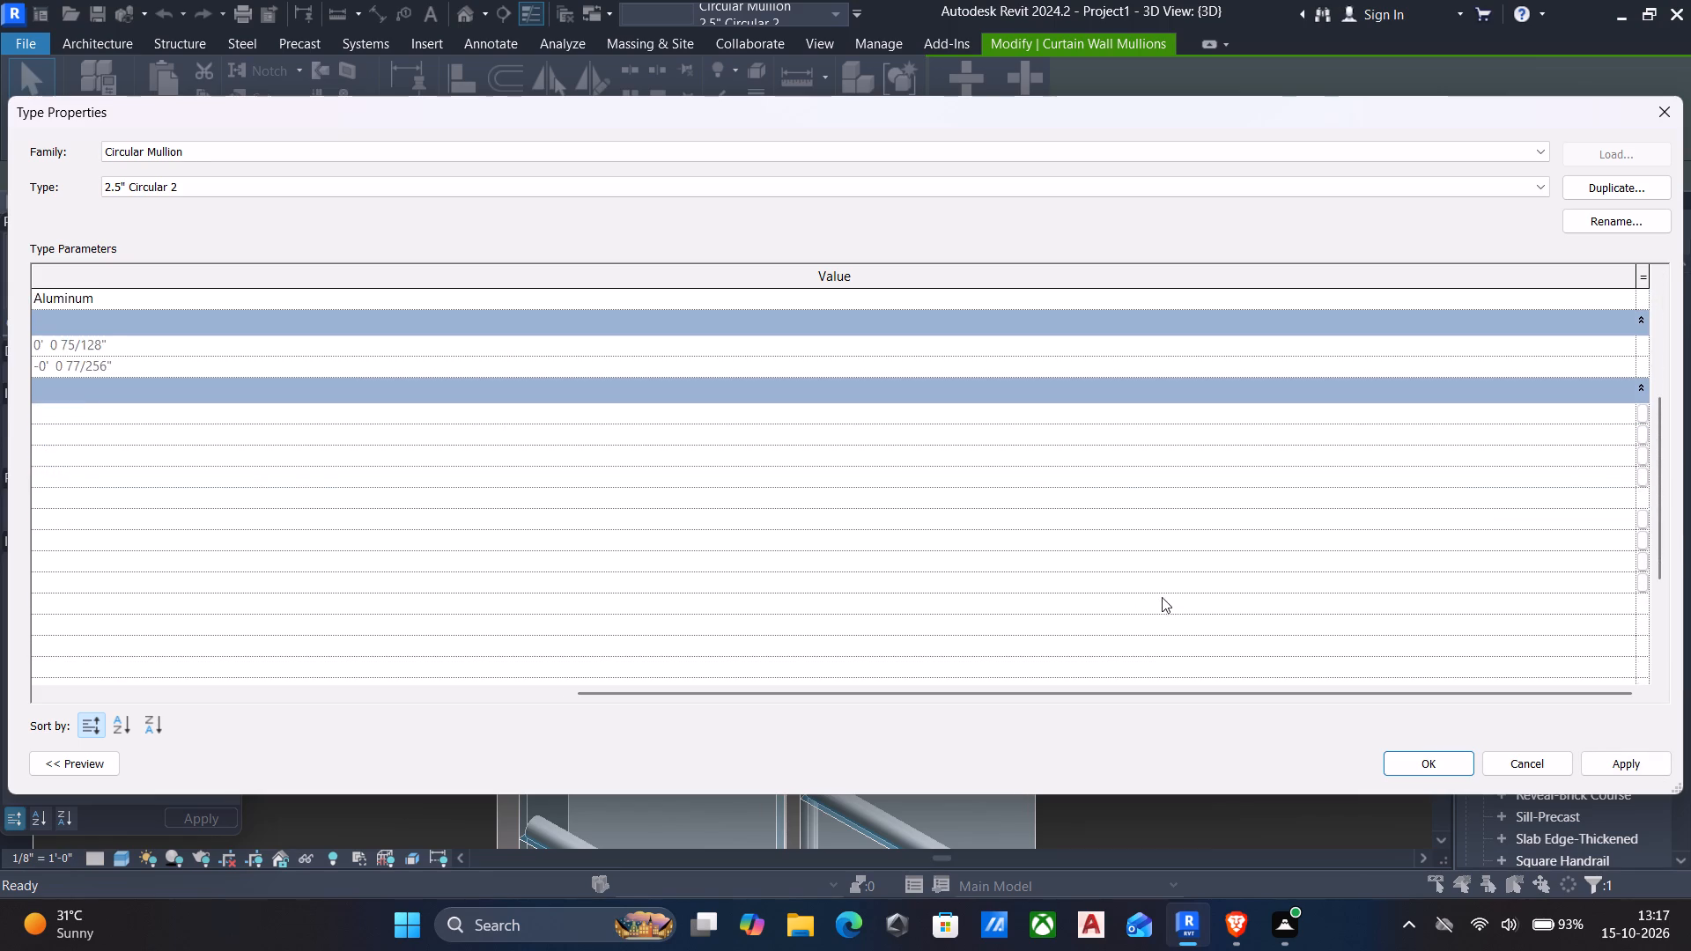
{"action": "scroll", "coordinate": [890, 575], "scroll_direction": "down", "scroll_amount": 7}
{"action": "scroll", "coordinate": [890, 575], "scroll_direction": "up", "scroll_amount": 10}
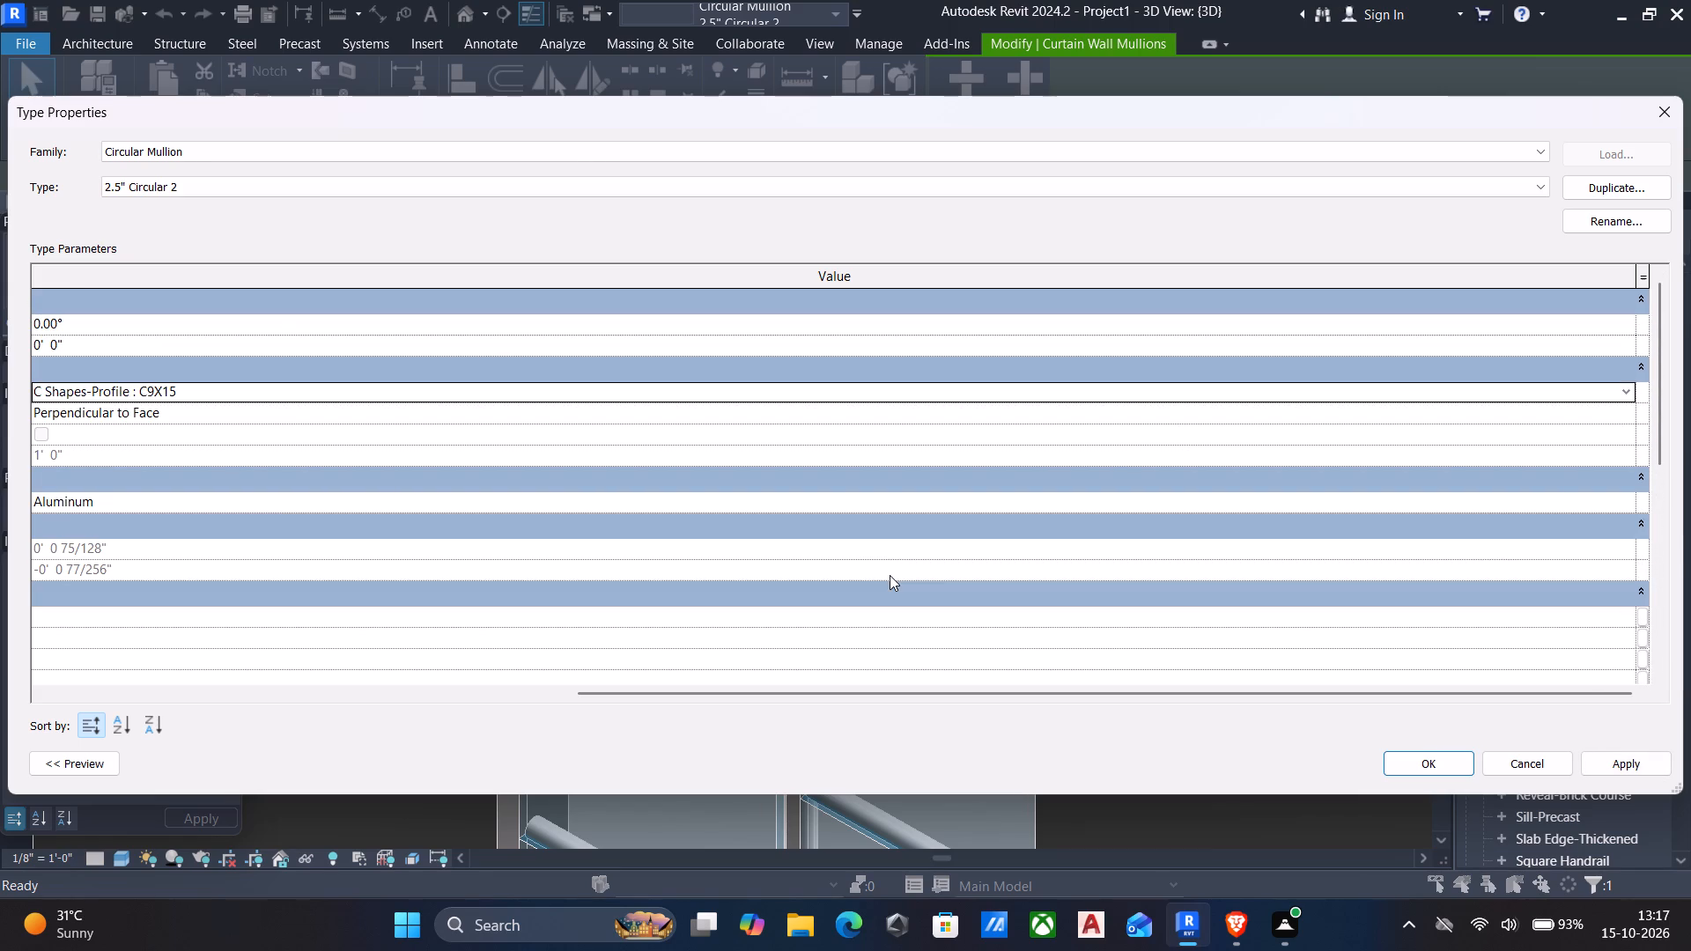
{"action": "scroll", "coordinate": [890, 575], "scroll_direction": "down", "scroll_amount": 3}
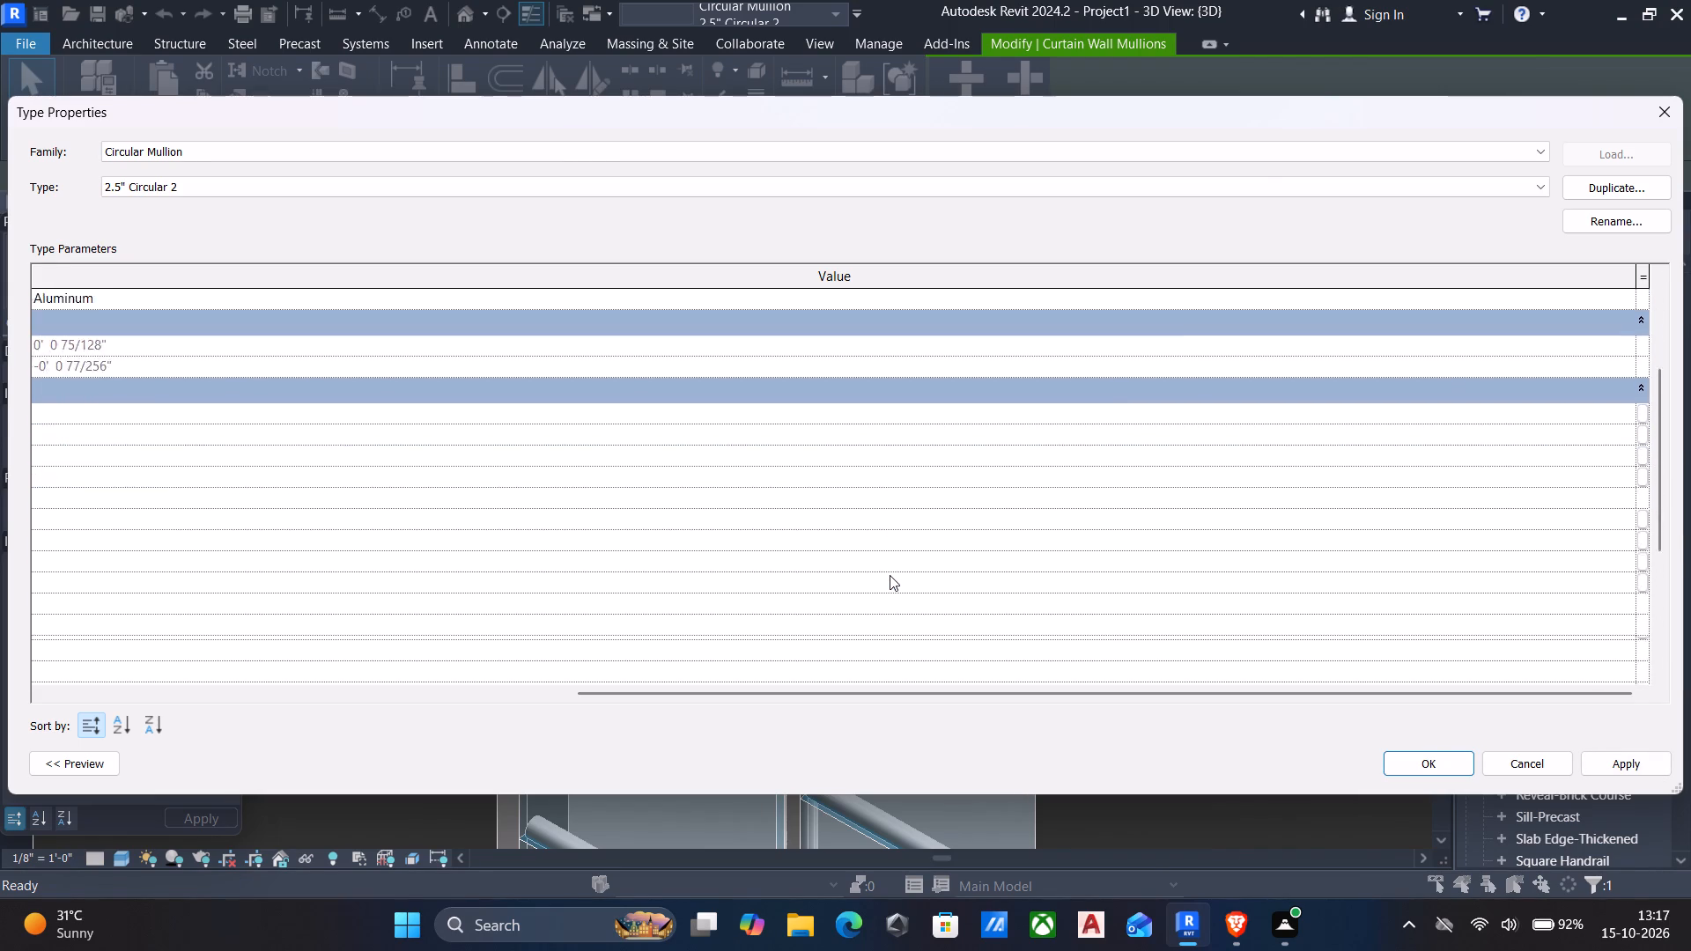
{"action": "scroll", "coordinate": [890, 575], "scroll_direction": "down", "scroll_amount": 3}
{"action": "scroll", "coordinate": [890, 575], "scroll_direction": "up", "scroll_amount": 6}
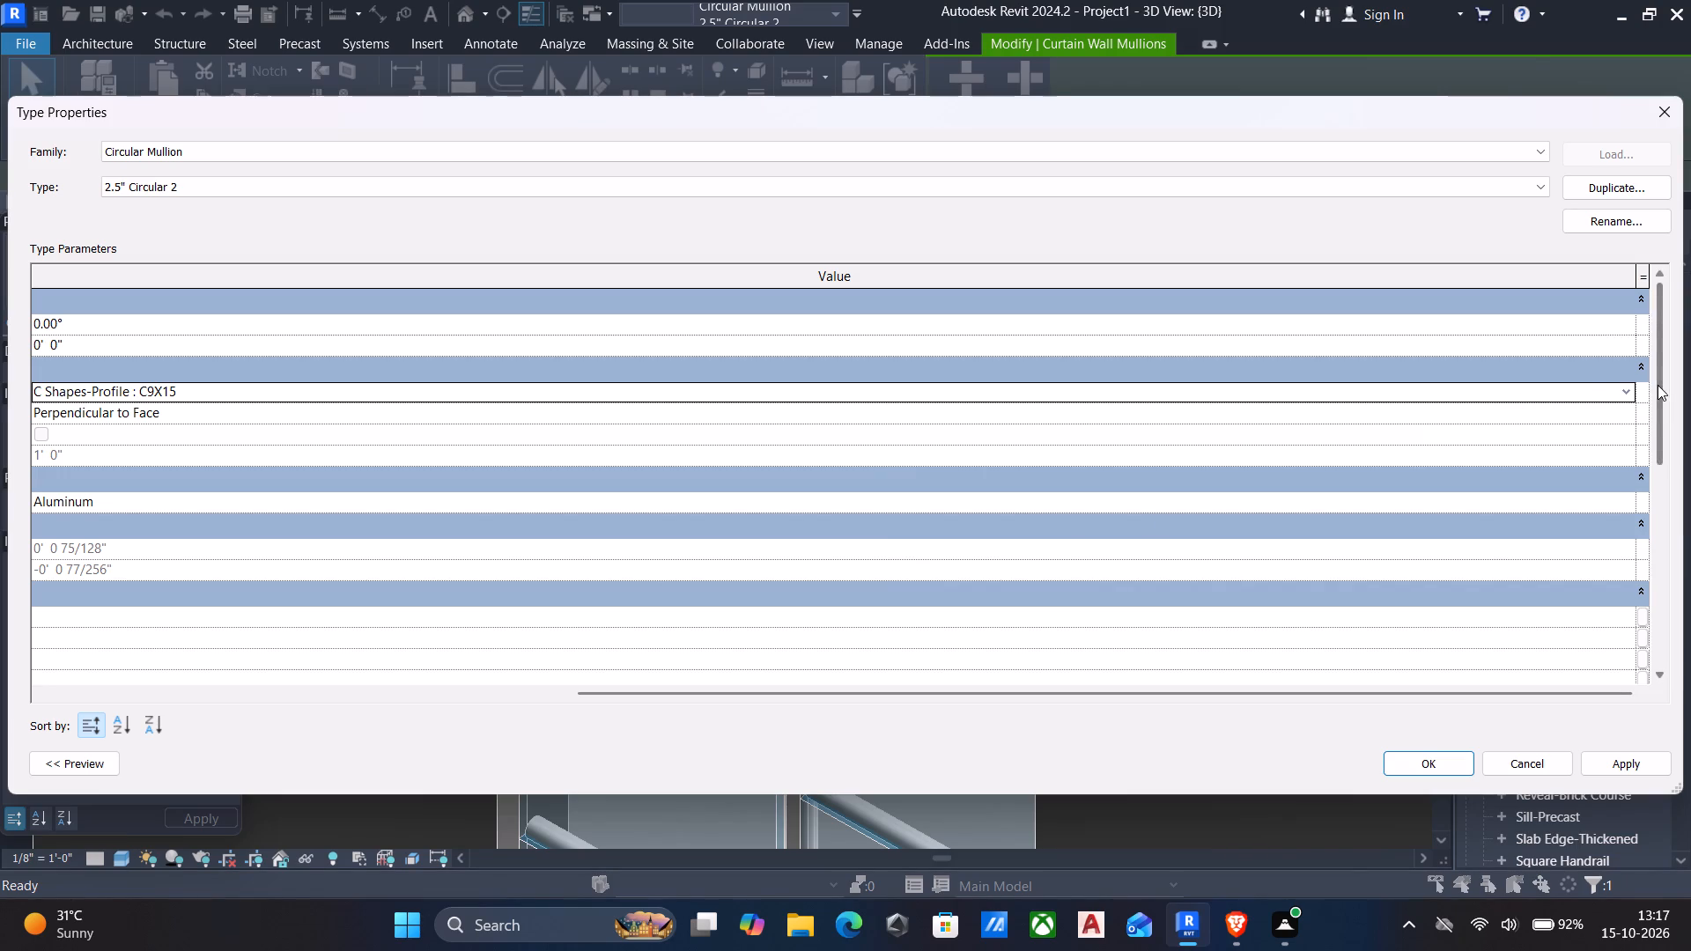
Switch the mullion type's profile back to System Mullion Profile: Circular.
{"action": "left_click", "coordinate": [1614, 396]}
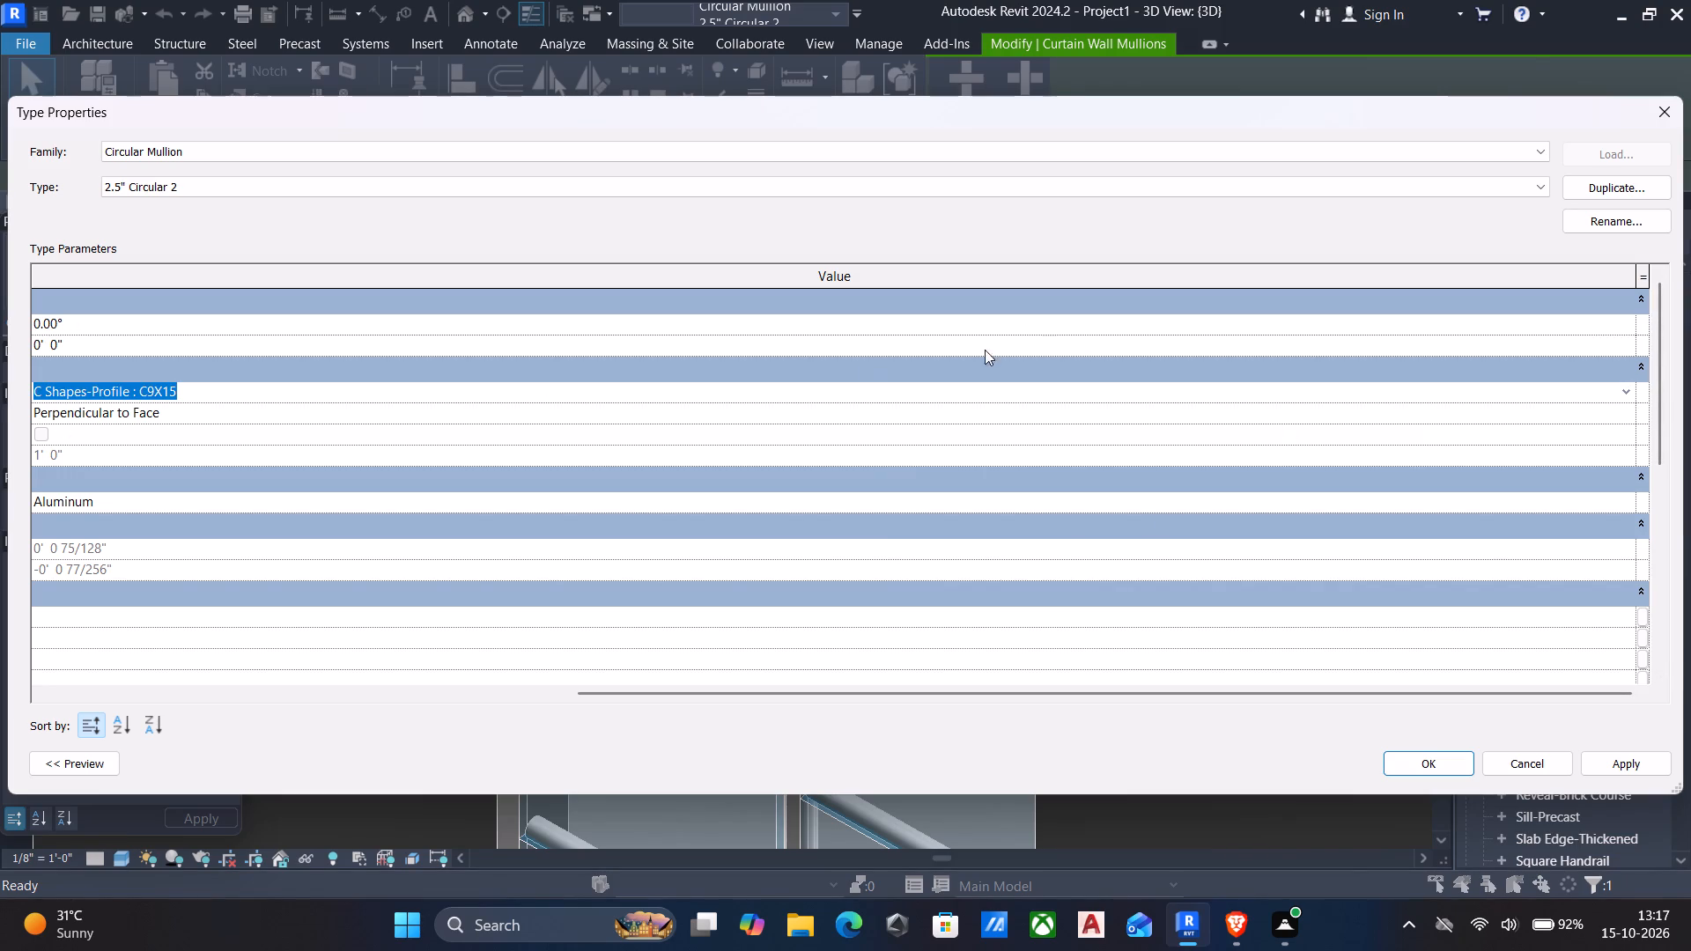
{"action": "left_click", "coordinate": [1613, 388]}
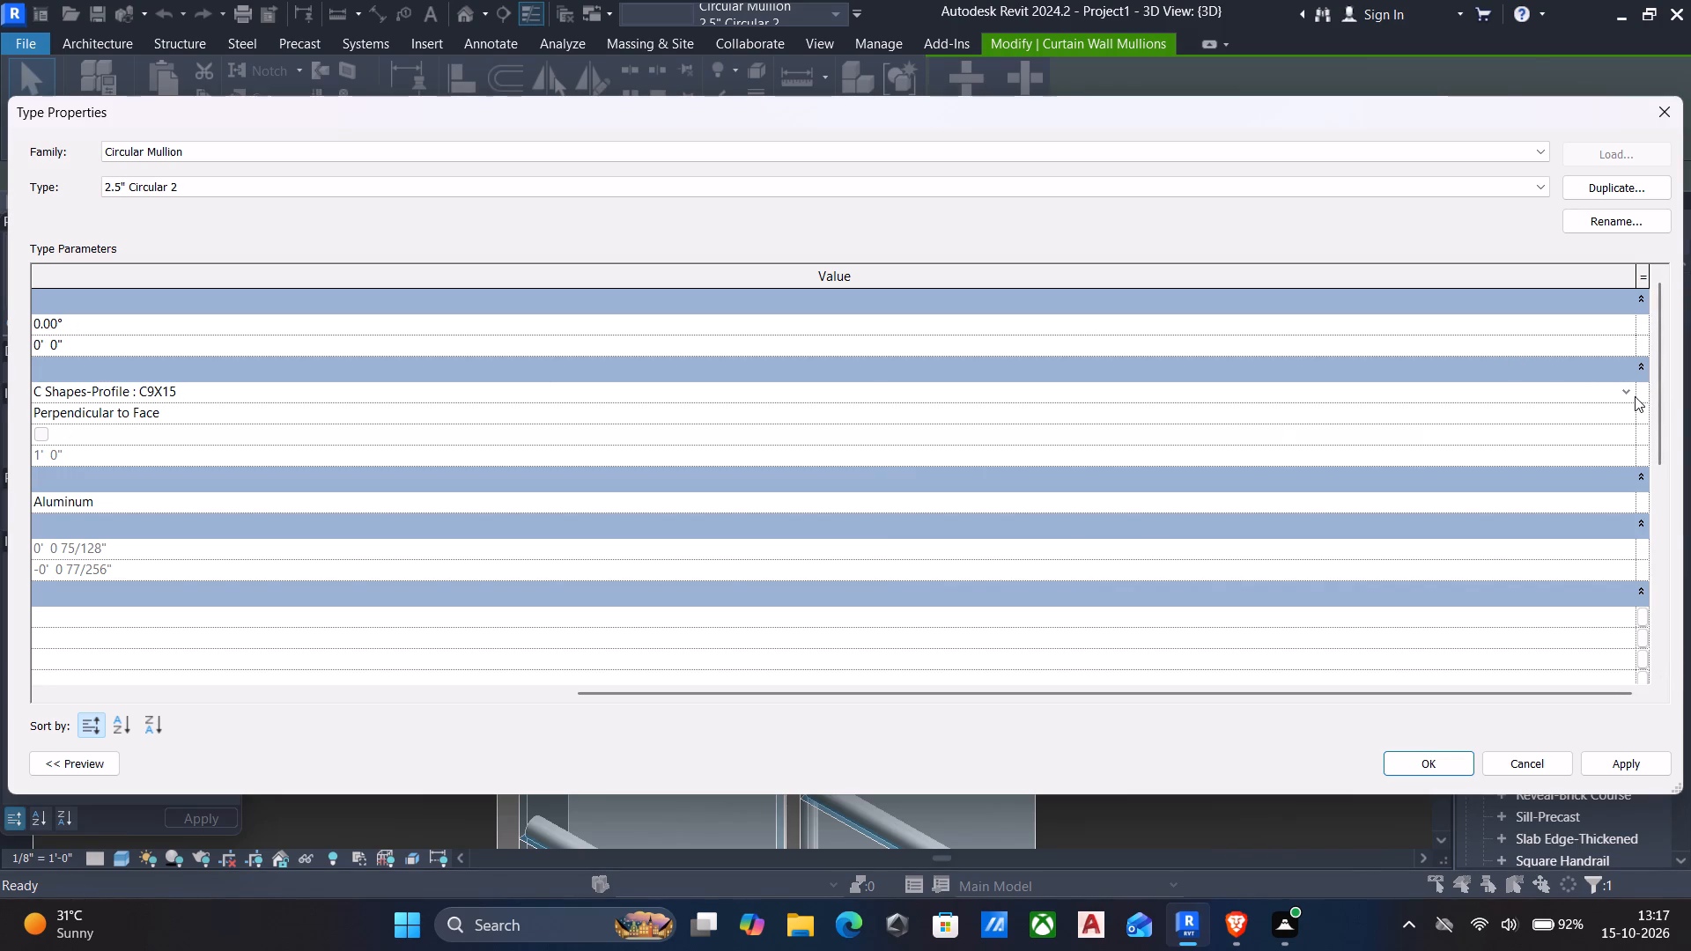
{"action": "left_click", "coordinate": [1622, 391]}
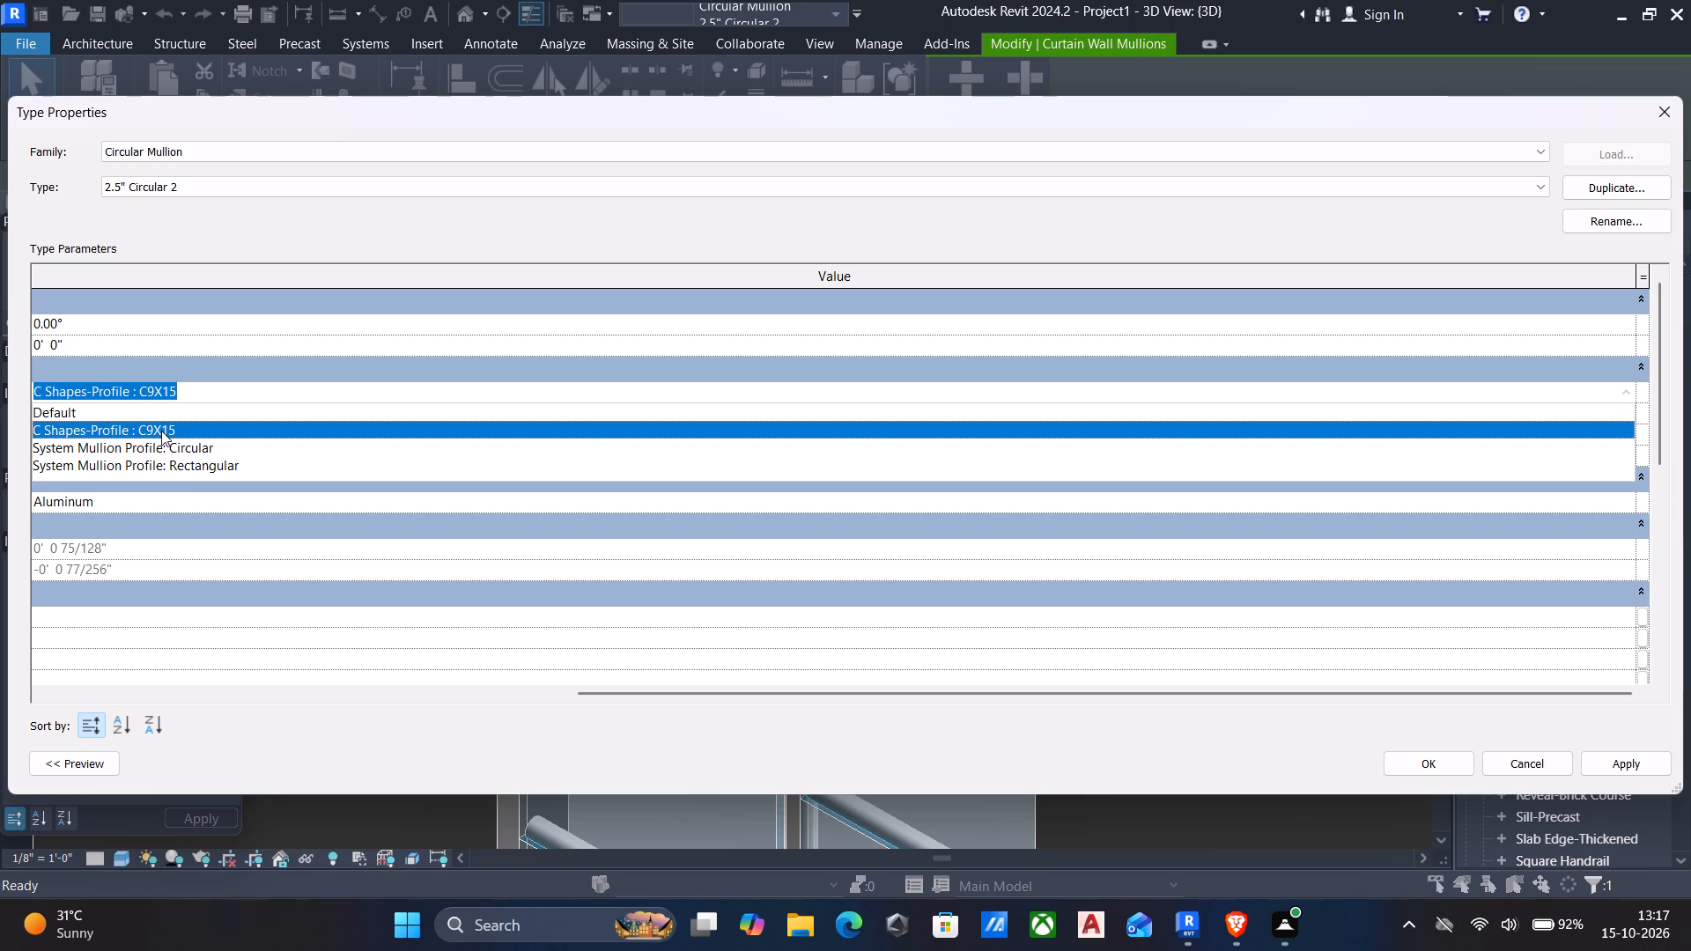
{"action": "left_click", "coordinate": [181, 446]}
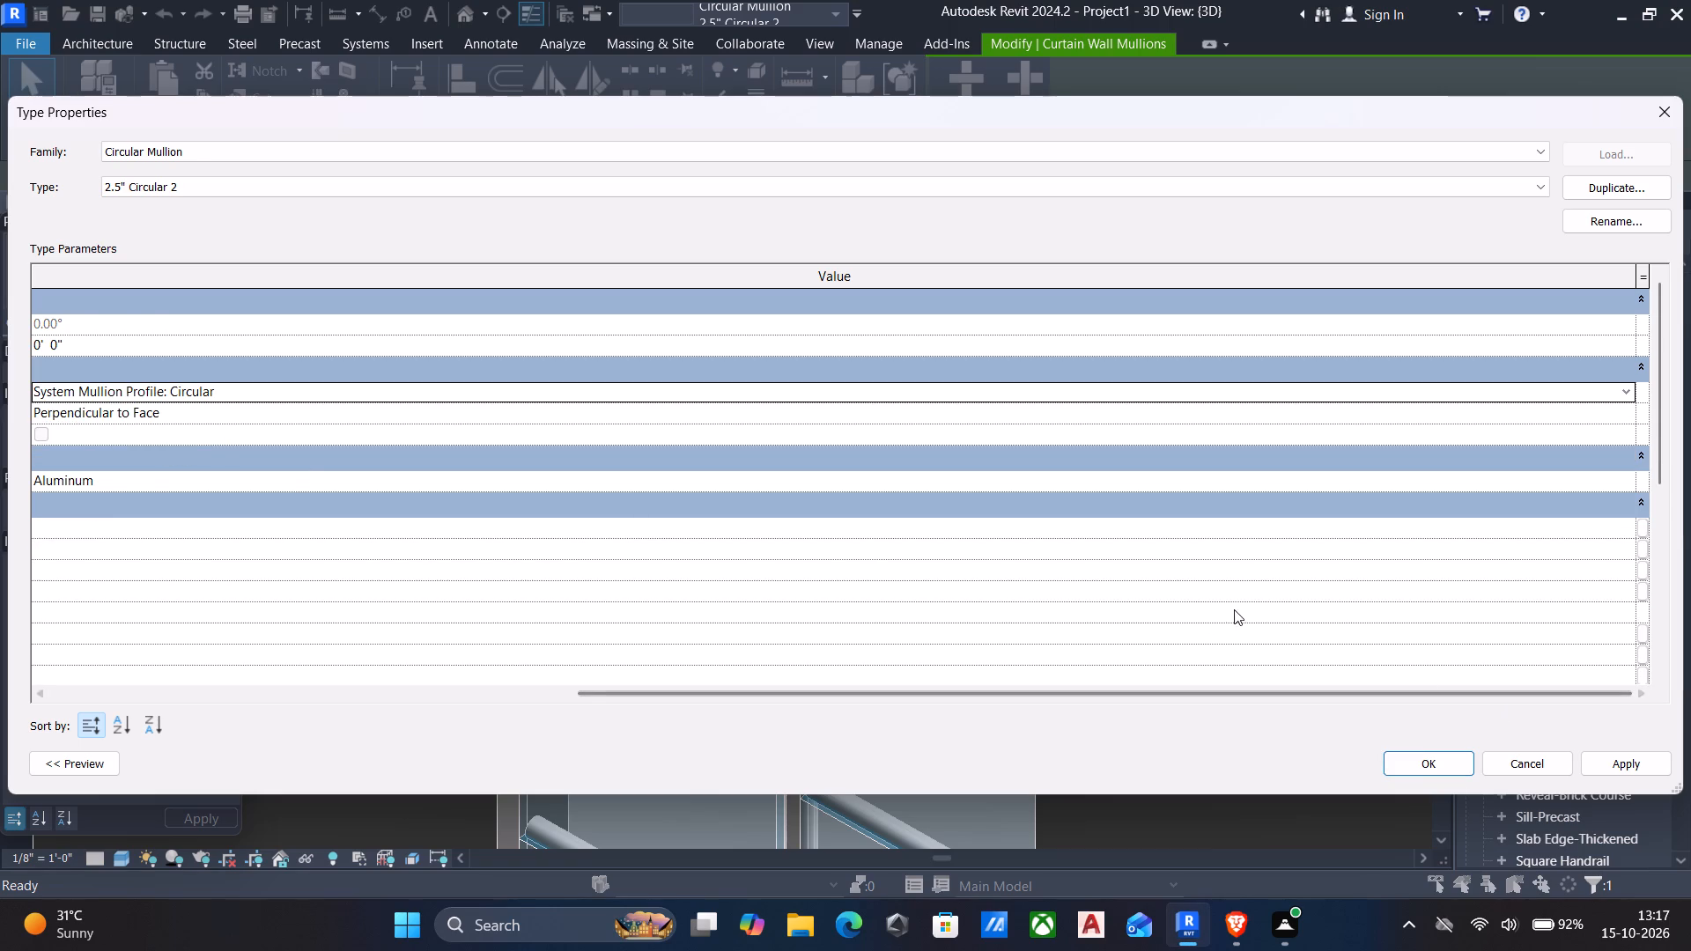
Apply System Mullion Profile: Circular to the 2.5" Circular 2 mullion type and accept its type properties.
{"action": "scroll", "coordinate": [1222, 608], "scroll_direction": "down", "scroll_amount": 12}
{"action": "left_click", "coordinate": [1628, 760]}
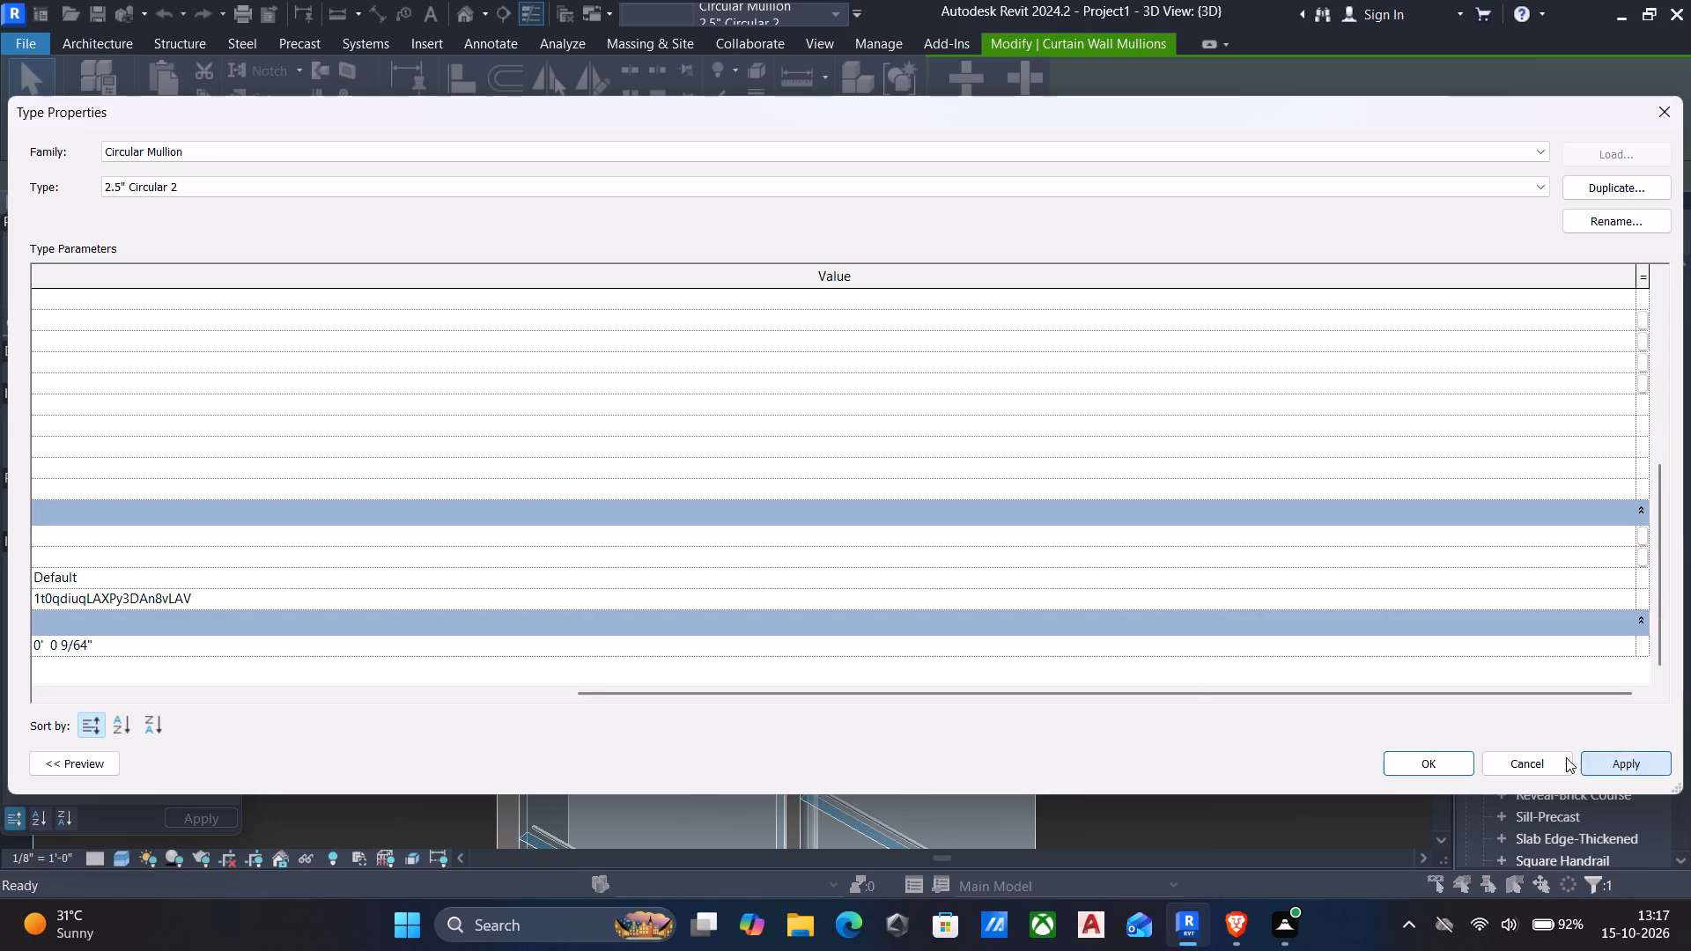
{"action": "left_click", "coordinate": [1424, 753]}
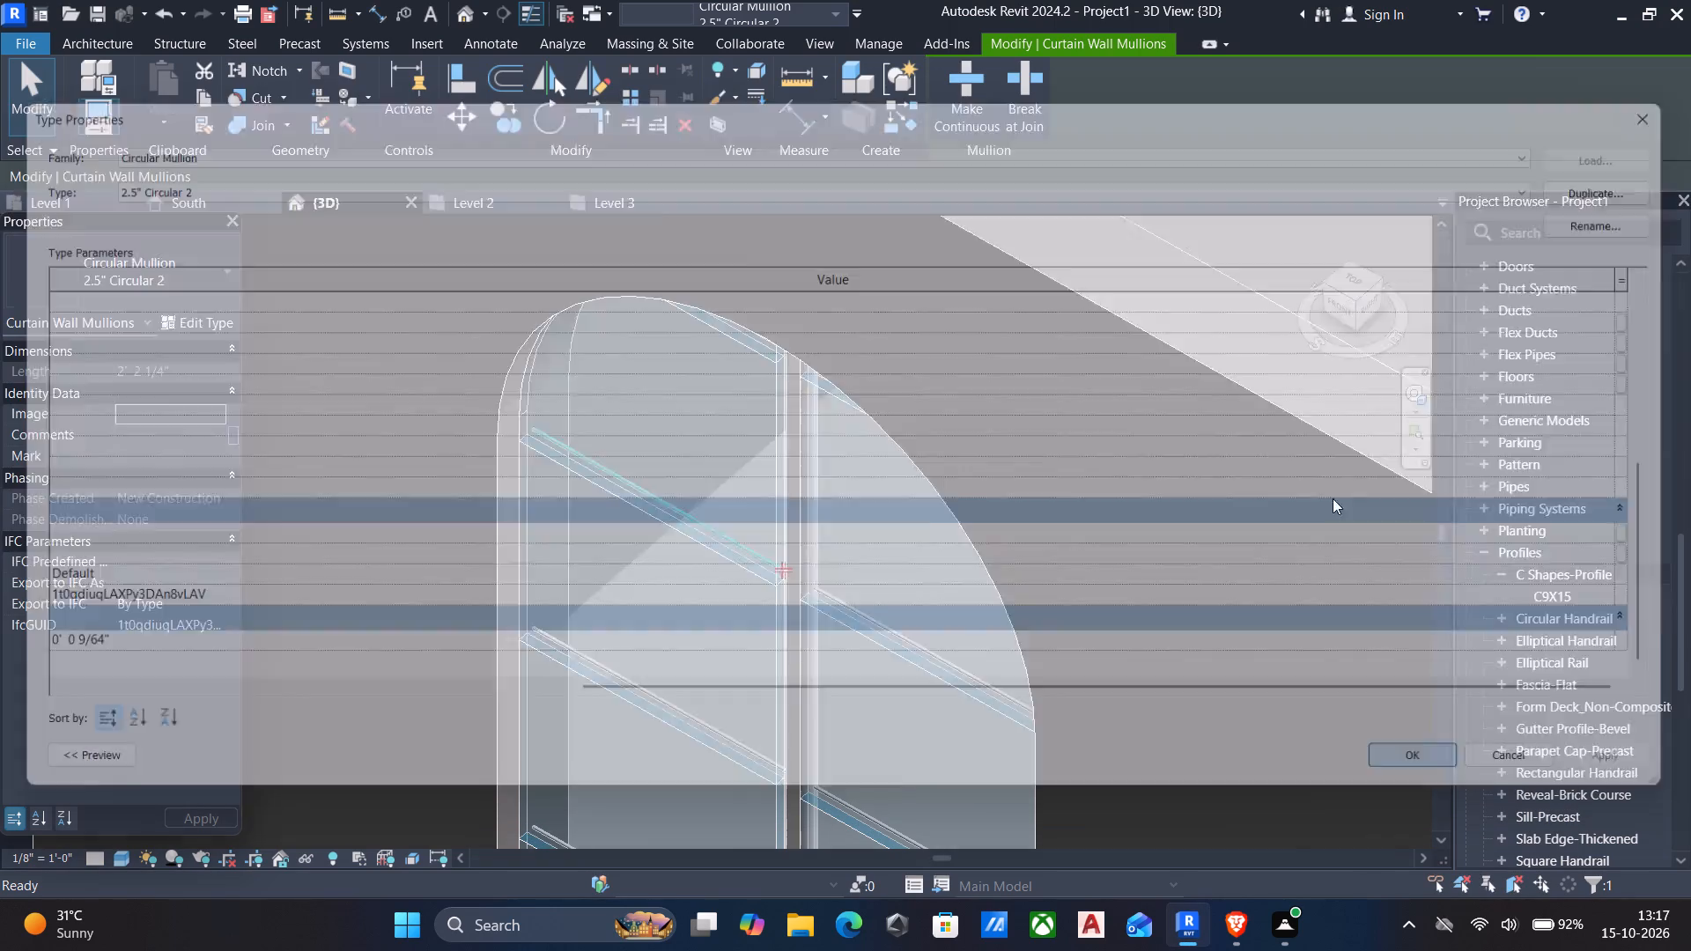
Examine the type parameters of the selected 2.5" Circular 2 mullion, from constraints through to radius.
{"action": "left_click", "coordinate": [195, 319]}
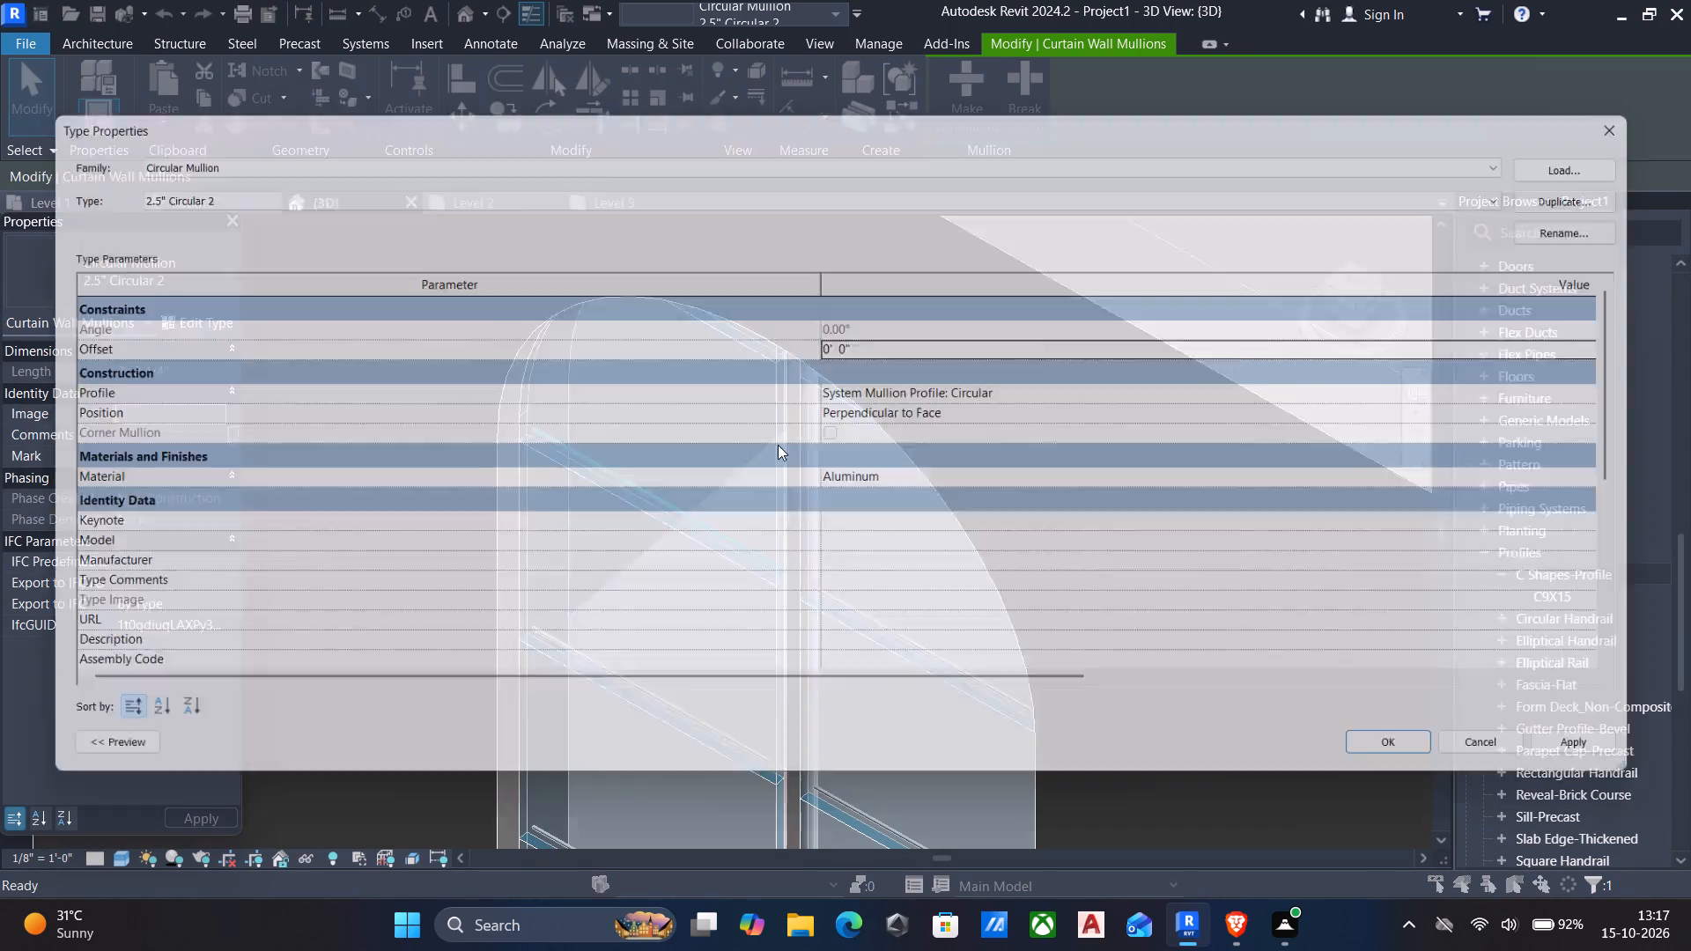
{"action": "scroll", "coordinate": [896, 446], "scroll_direction": "down", "scroll_amount": 12}
{"action": "scroll", "coordinate": [921, 482], "scroll_direction": "up", "scroll_amount": 6}
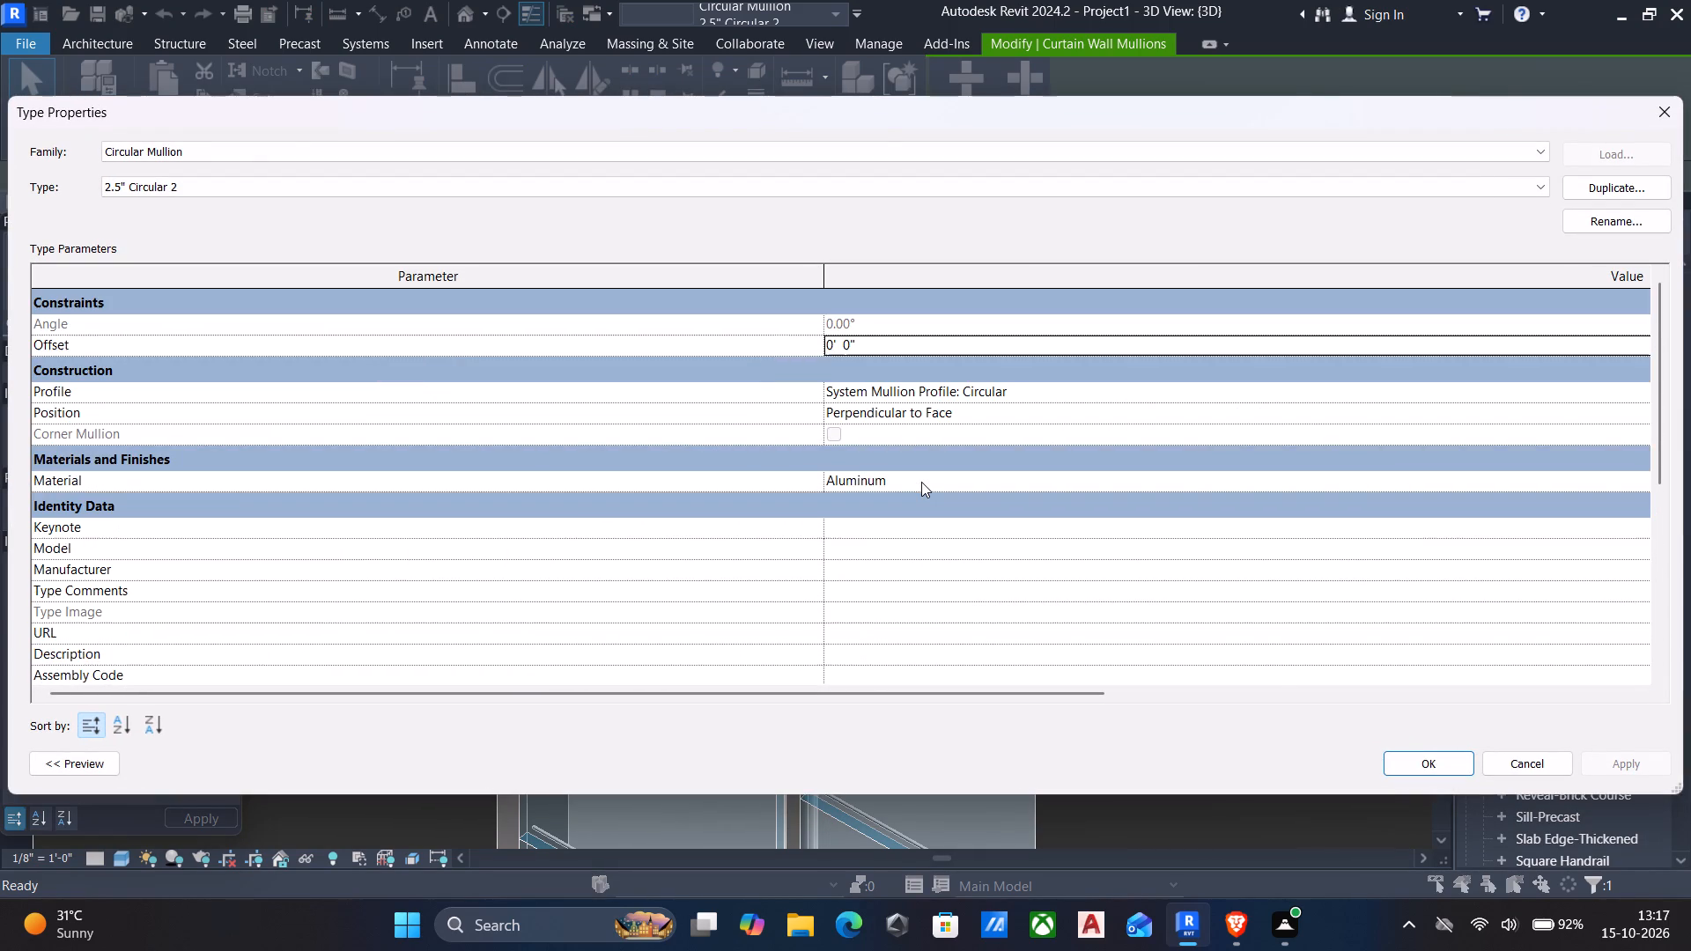
{"action": "scroll", "coordinate": [921, 482], "scroll_direction": "up", "scroll_amount": 1}
{"action": "scroll", "coordinate": [921, 482], "scroll_direction": "down", "scroll_amount": 7}
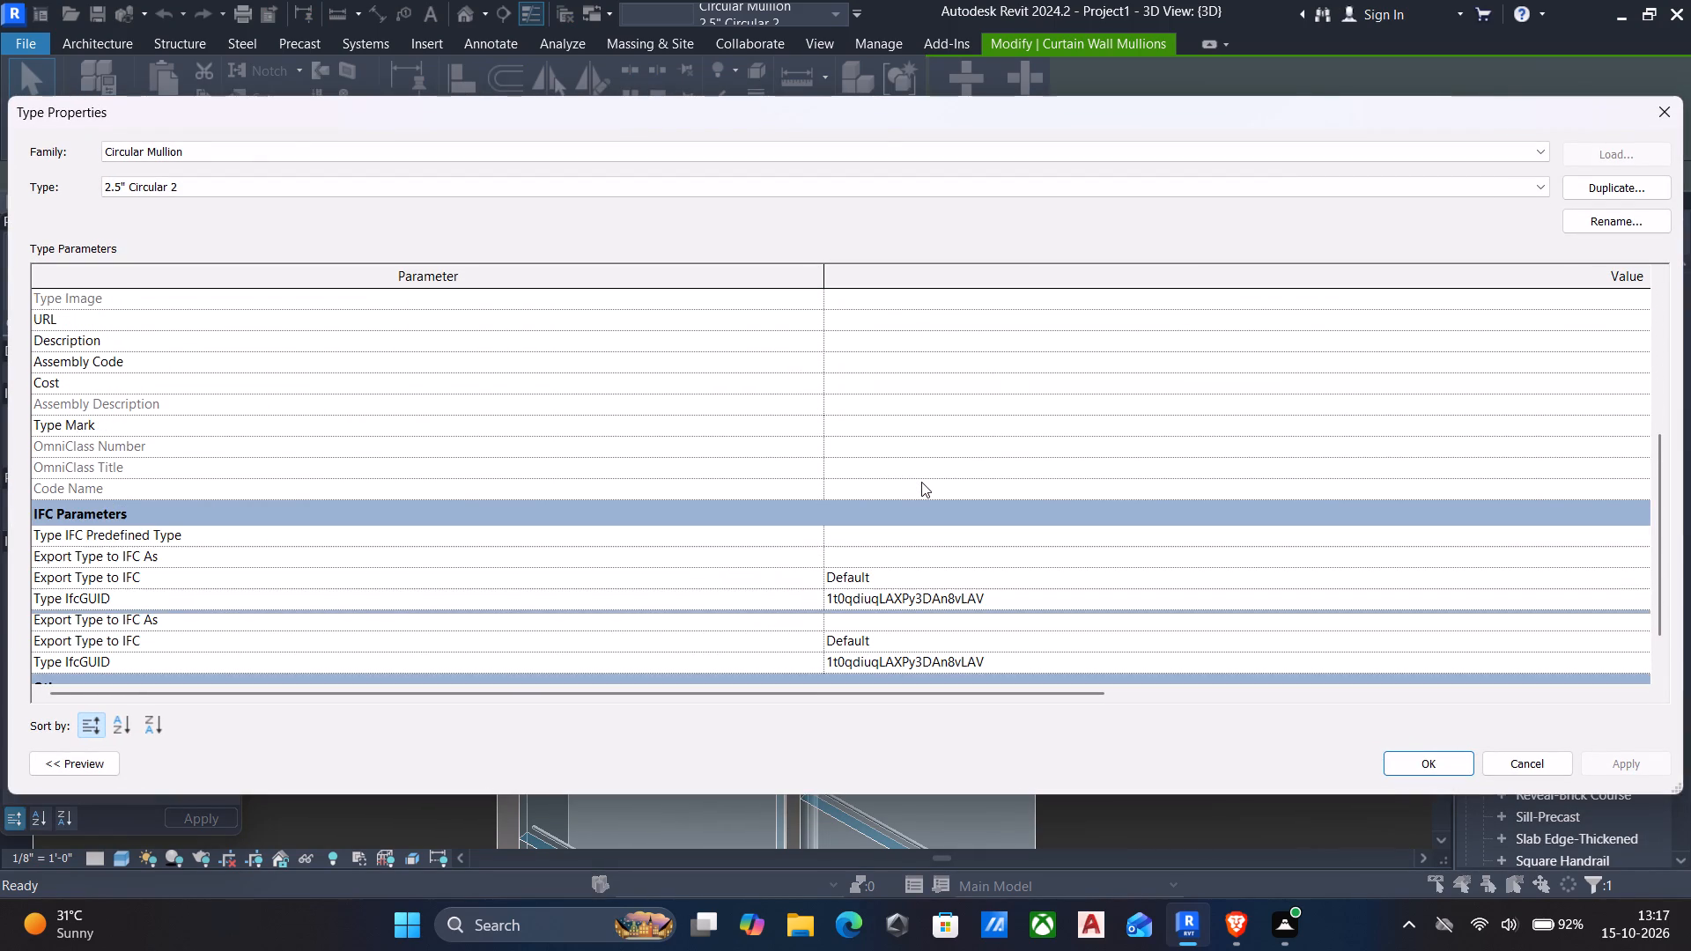
{"action": "scroll", "coordinate": [921, 482], "scroll_direction": "down", "scroll_amount": 1}
{"action": "scroll", "coordinate": [921, 482], "scroll_direction": "up", "scroll_amount": 8}
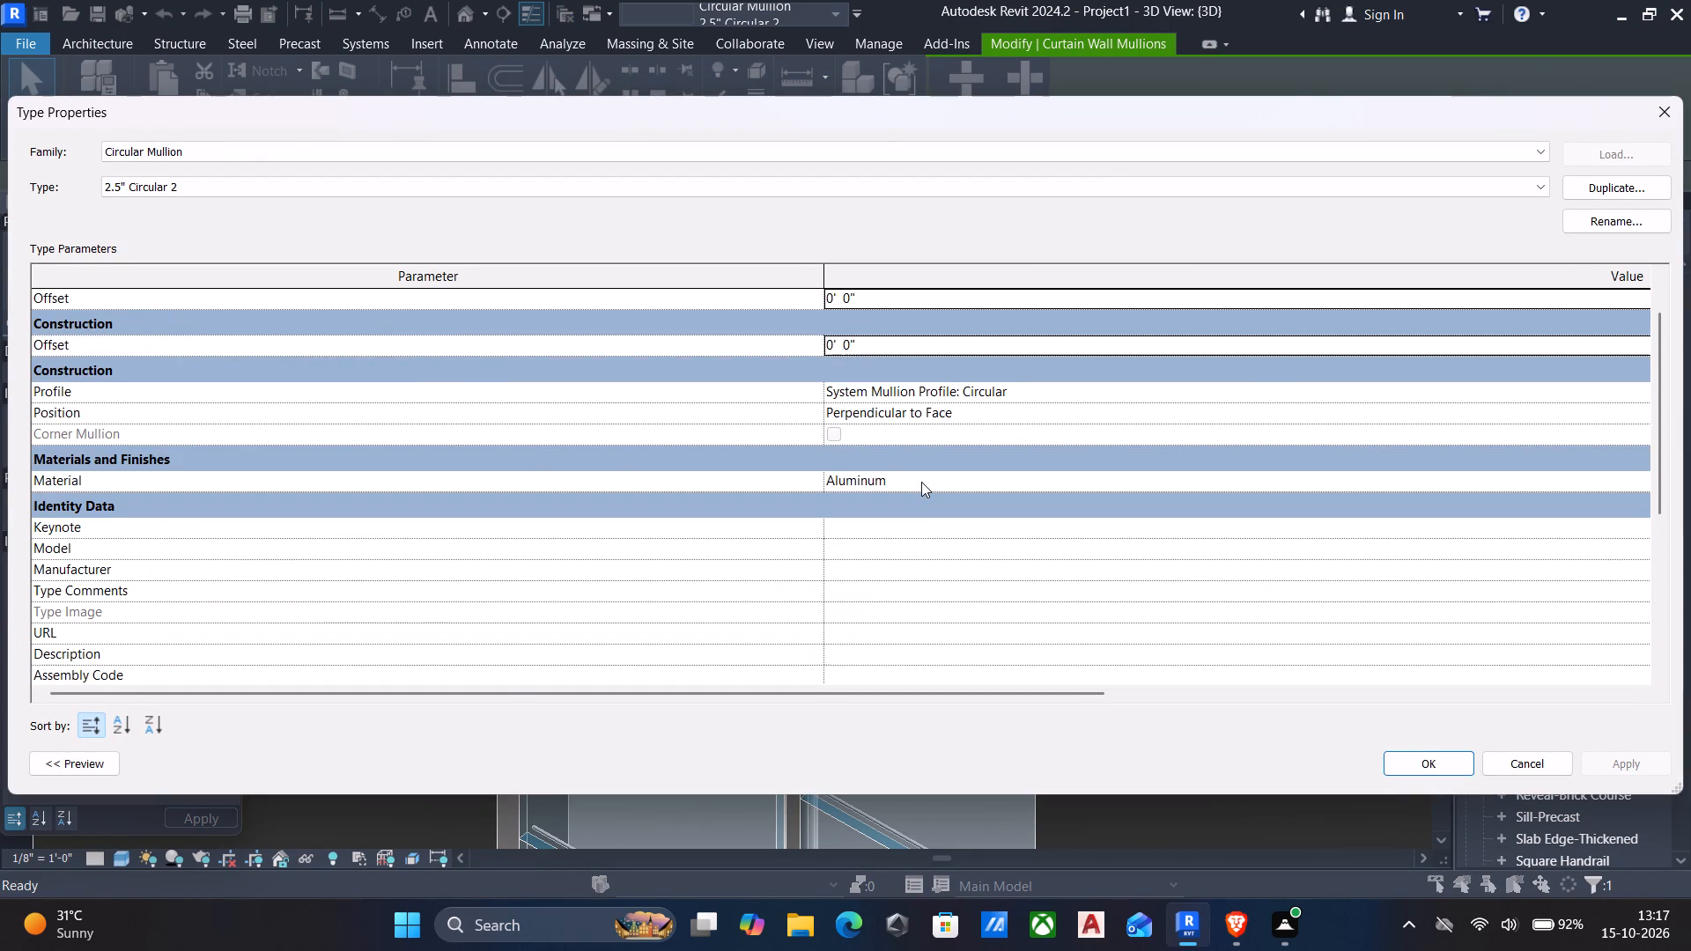
{"action": "left_click", "coordinate": [1654, 112]}
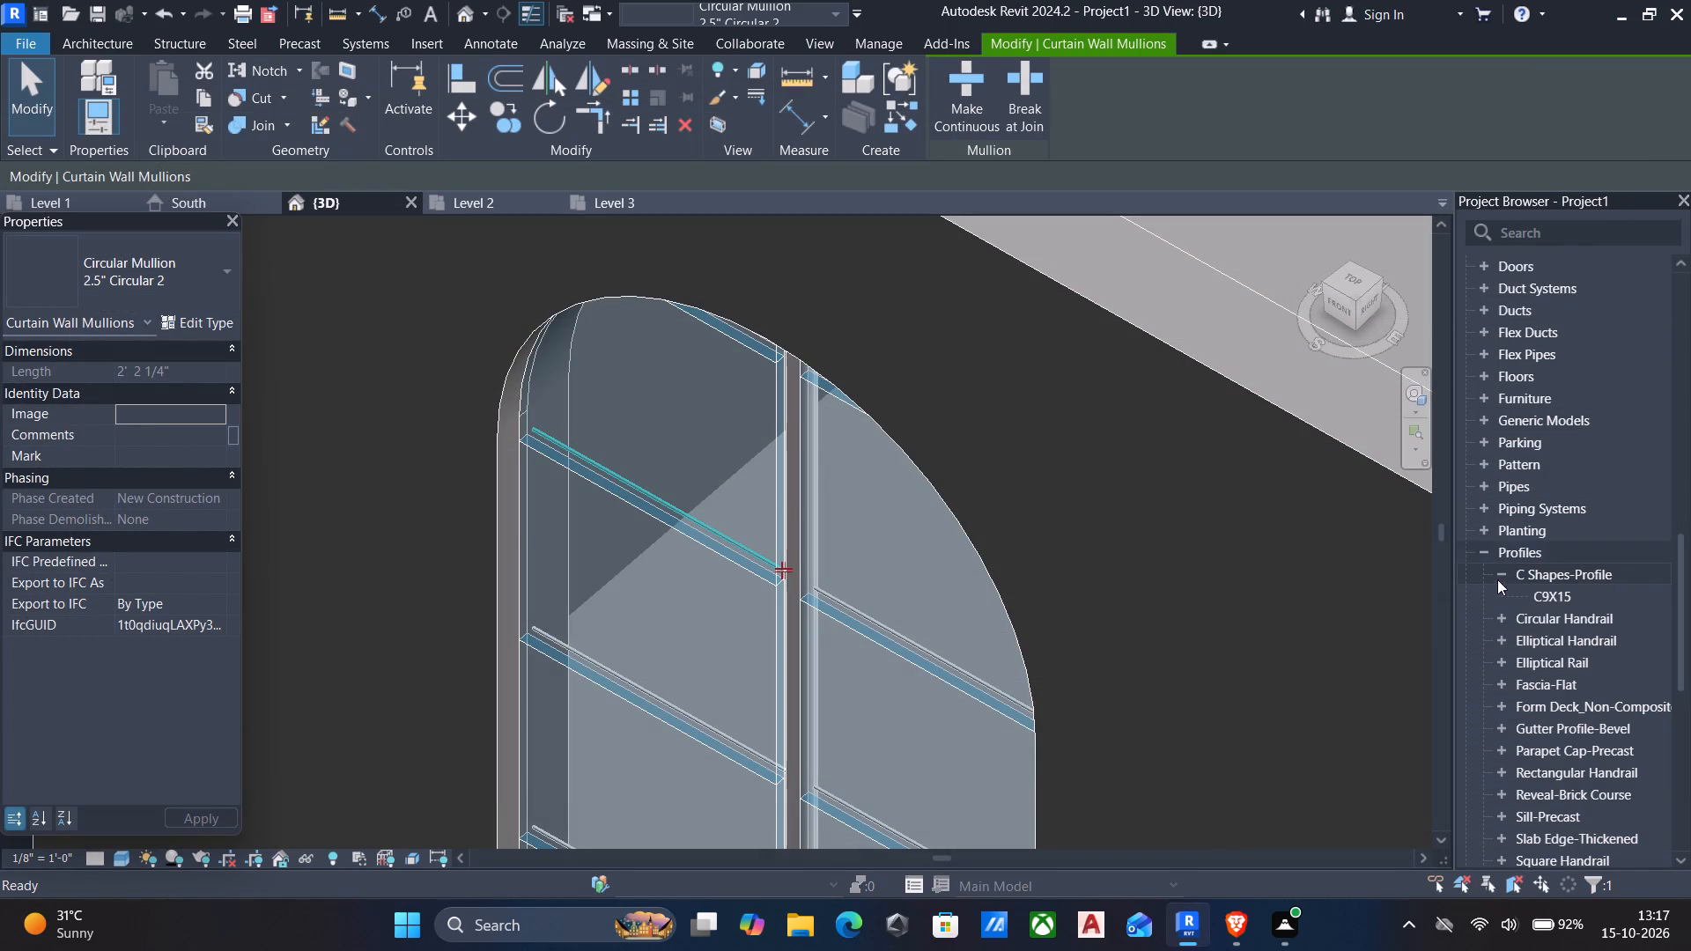
Keep 2.5" Circular 2 as the selected mullion's type and re-examine its profile, material and radius parameters.
{"action": "right_click", "coordinate": [198, 313]}
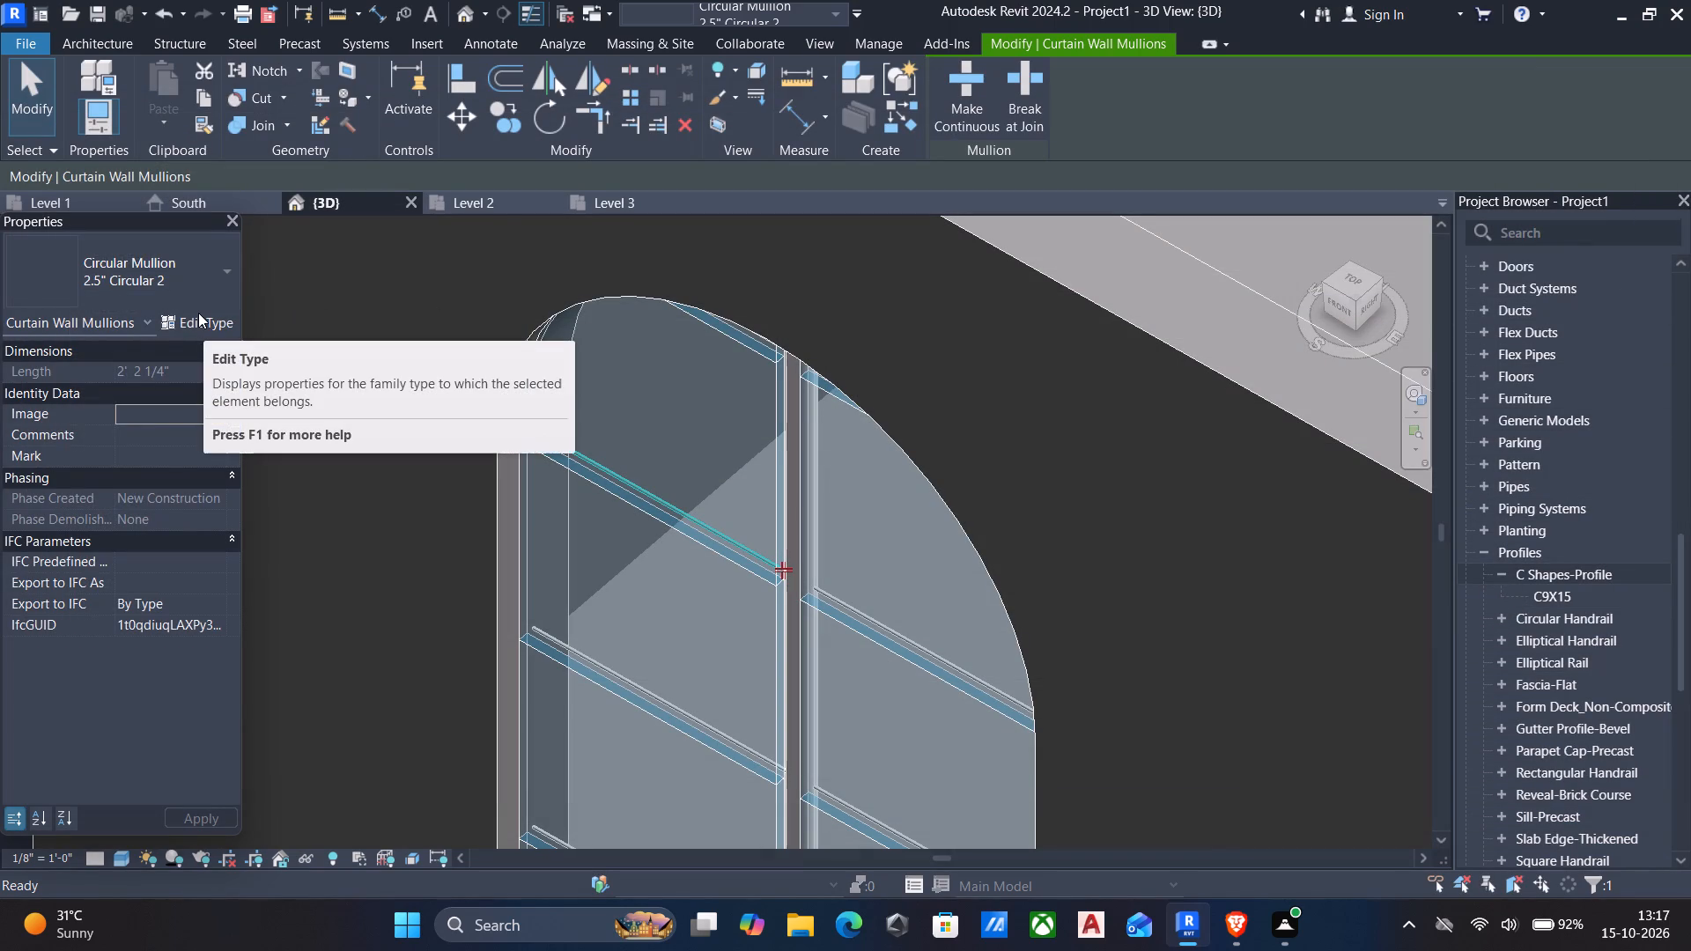
{"action": "right_click", "coordinate": [199, 319]}
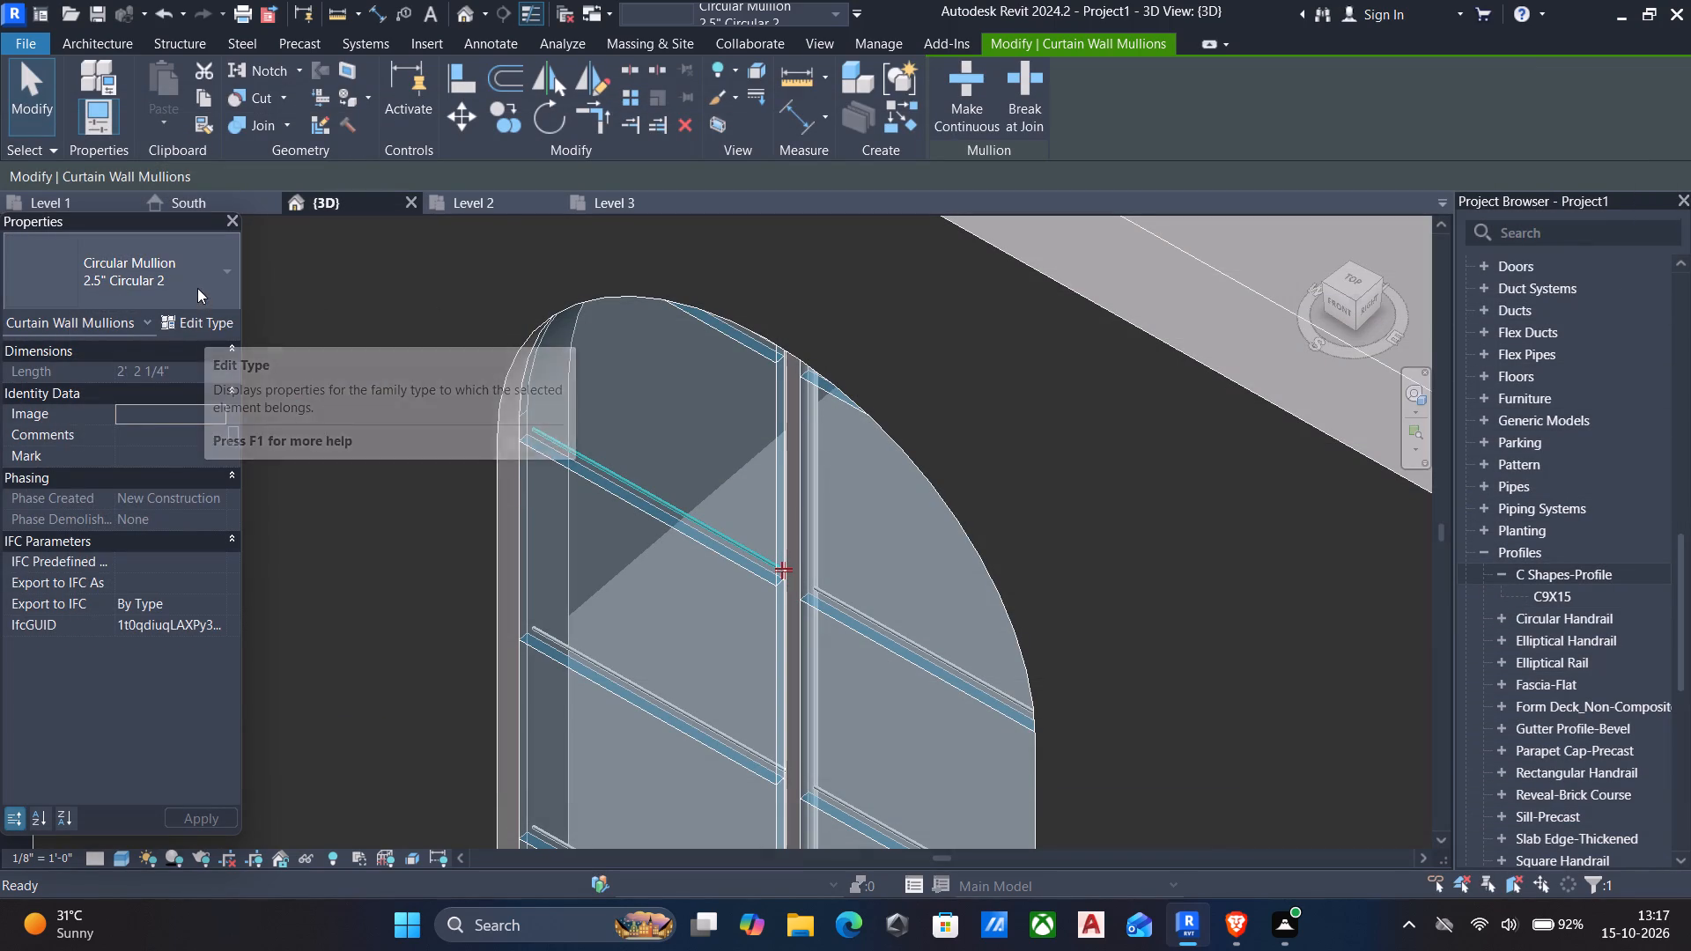
{"action": "left_click", "coordinate": [188, 271]}
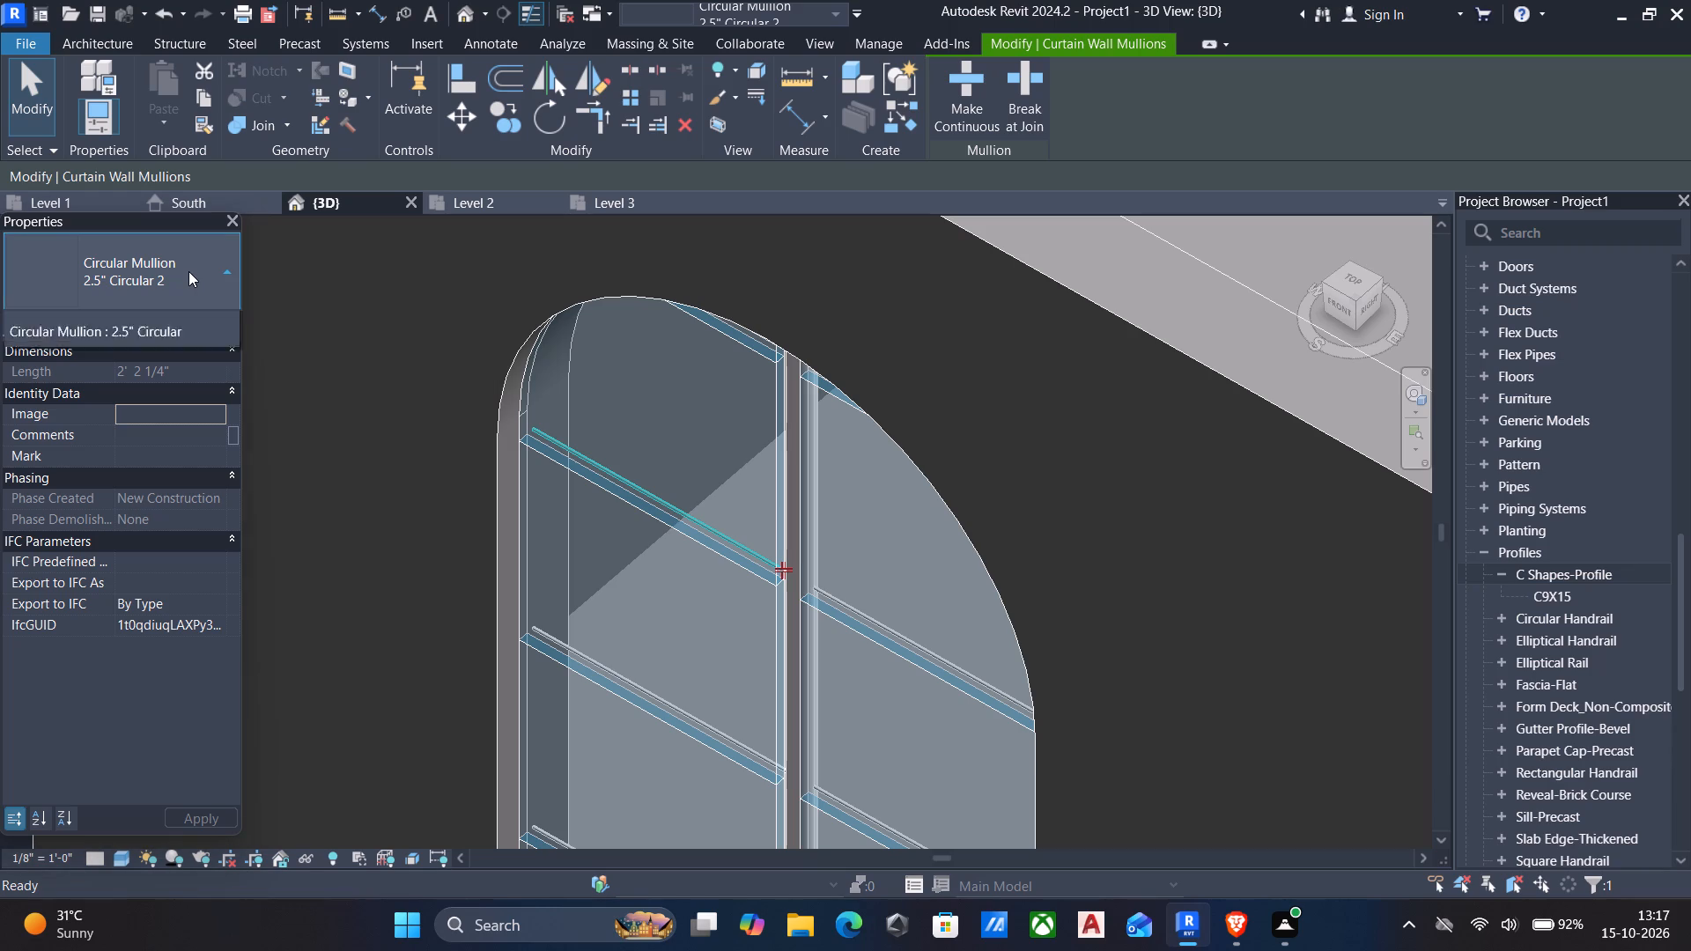
{"action": "right_click", "coordinate": [193, 402]}
{"action": "left_click", "coordinate": [193, 402]}
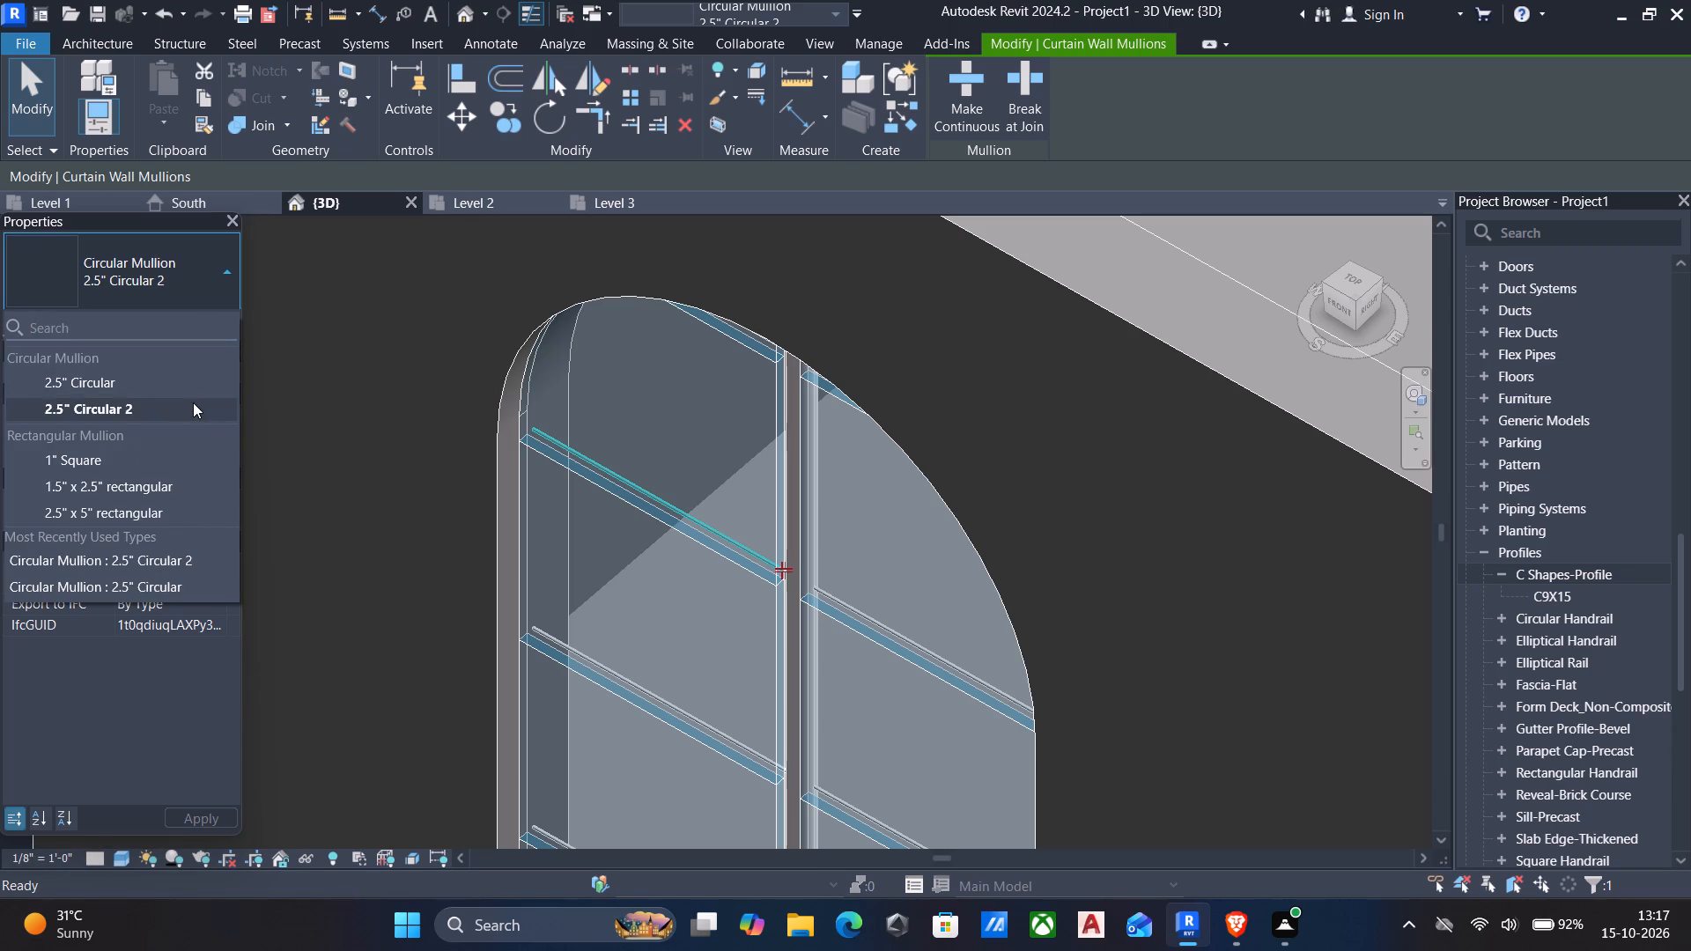
{"action": "left_click", "coordinate": [182, 316]}
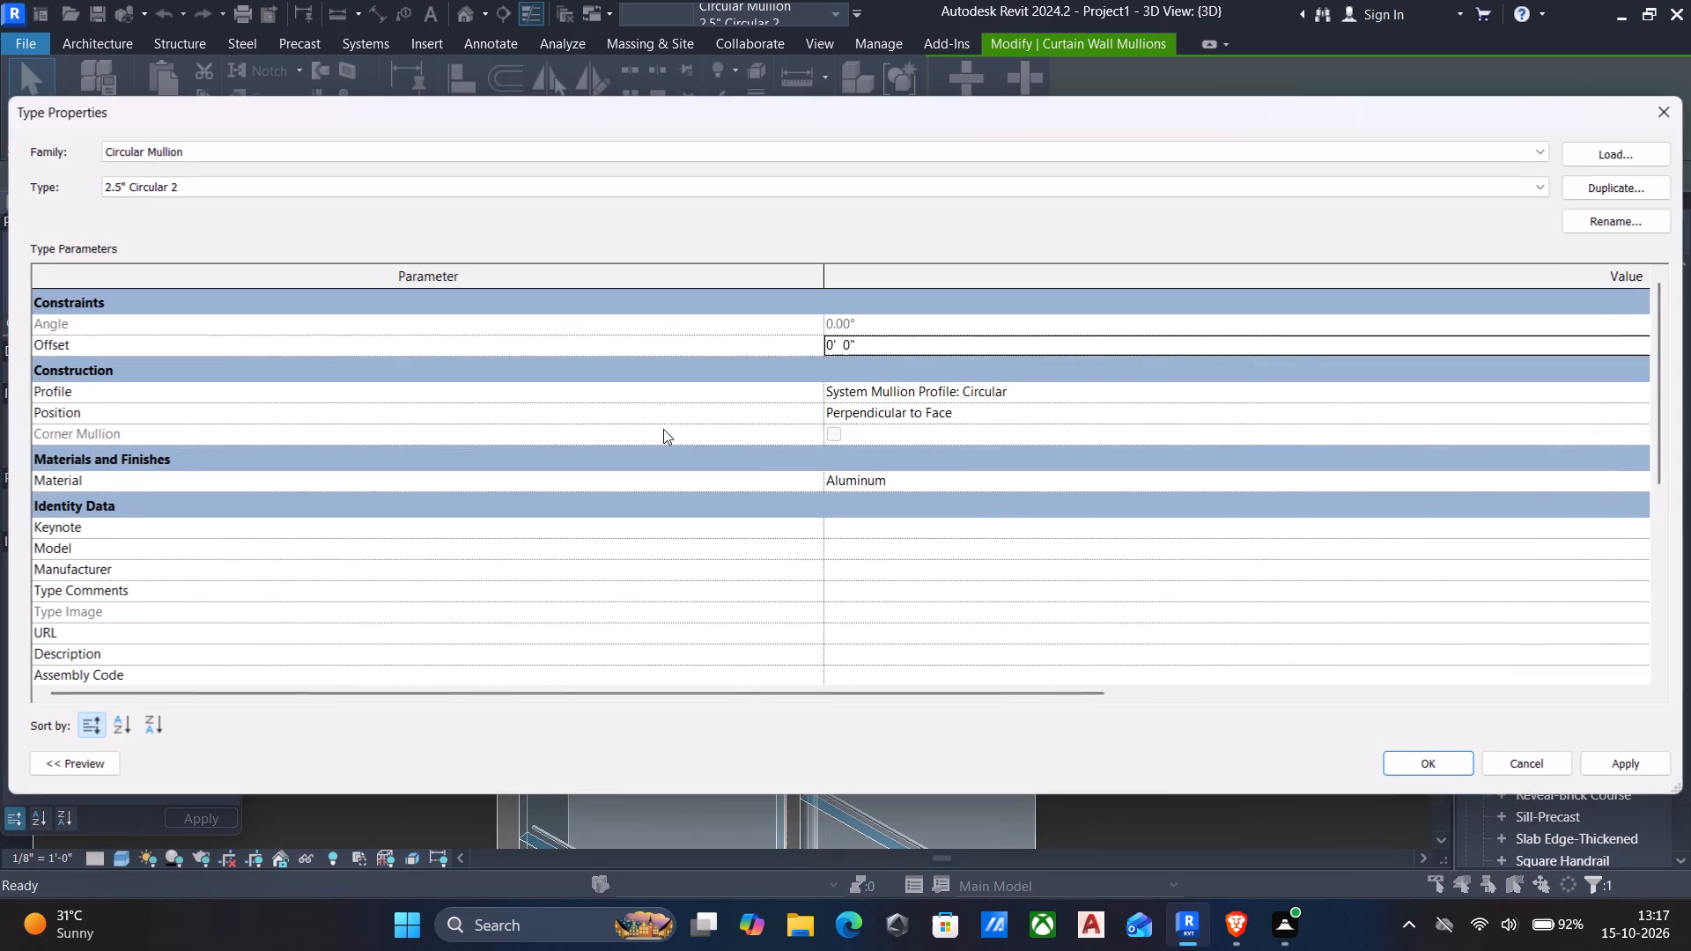
{"action": "scroll", "coordinate": [835, 459], "scroll_direction": "down", "scroll_amount": 14}
{"action": "scroll", "coordinate": [865, 494], "scroll_direction": "up", "scroll_amount": 3}
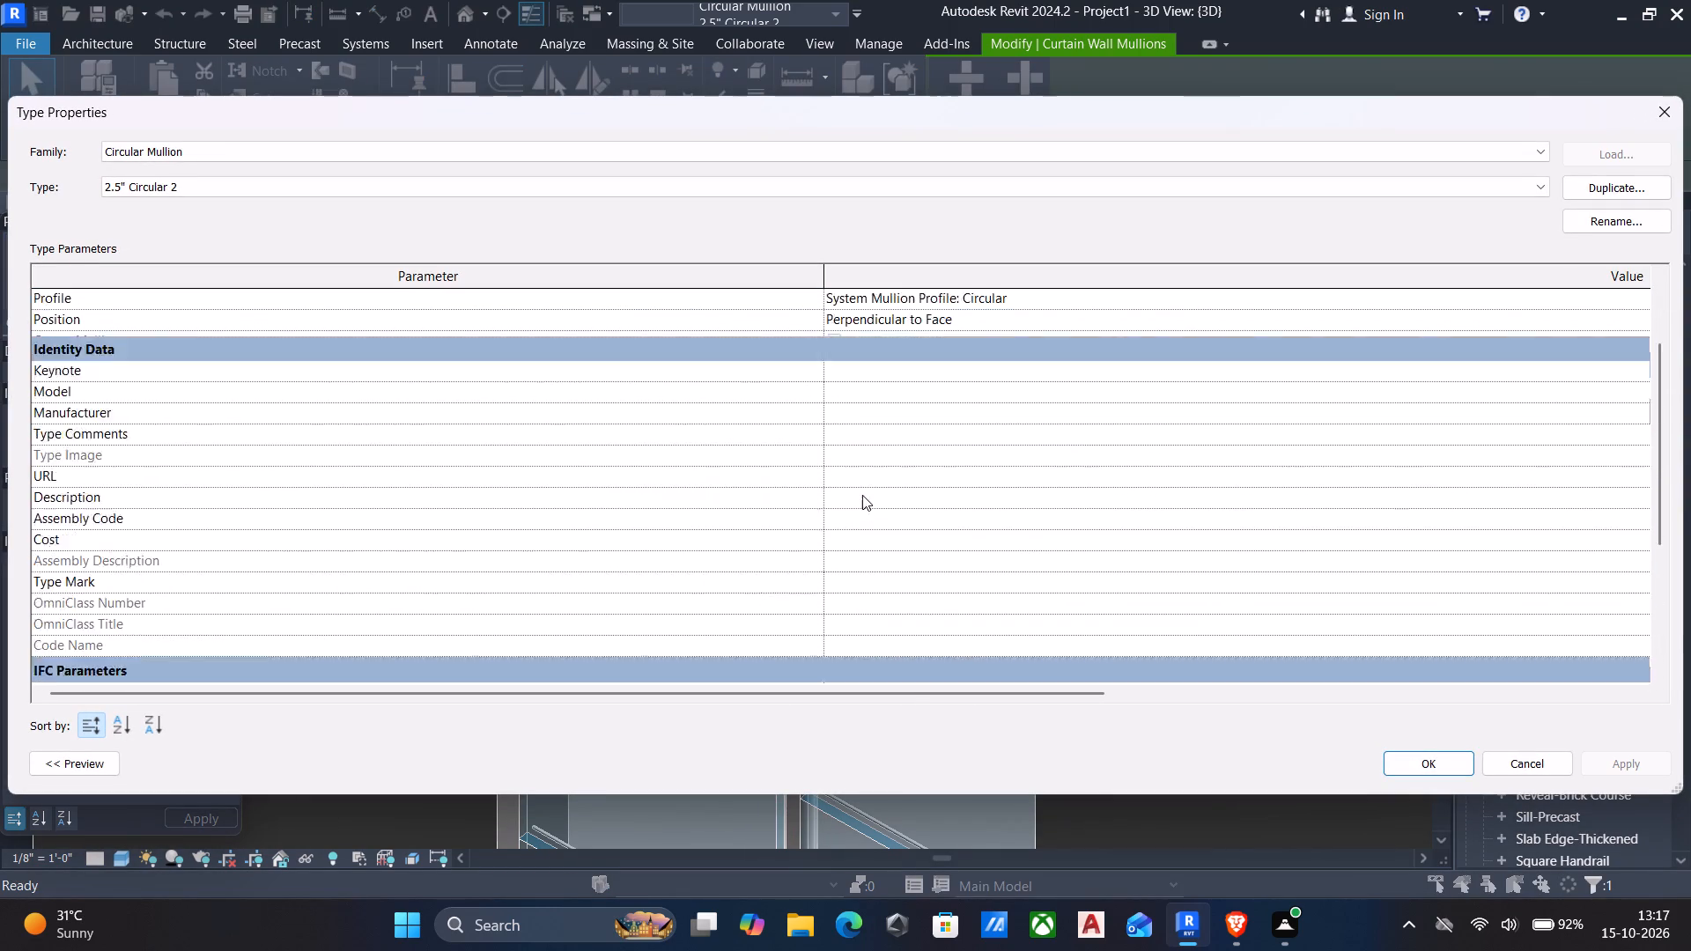
{"action": "scroll", "coordinate": [862, 495], "scroll_direction": "up", "scroll_amount": 5}
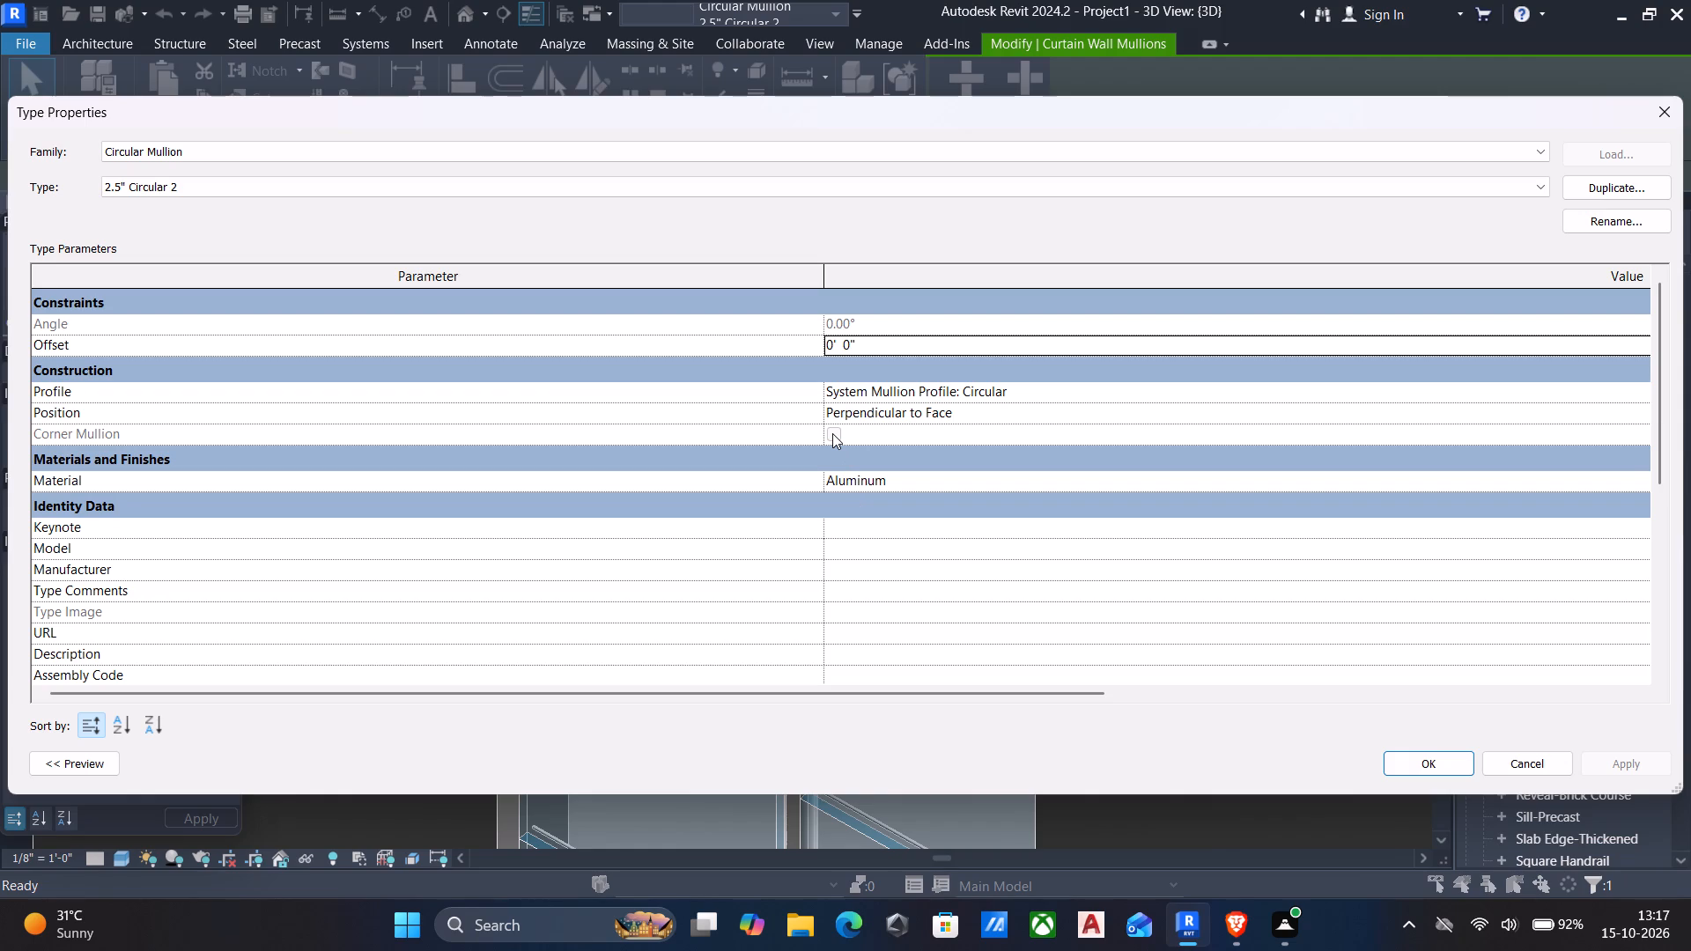
{"action": "scroll", "coordinate": [631, 486], "scroll_direction": "down", "scroll_amount": 5}
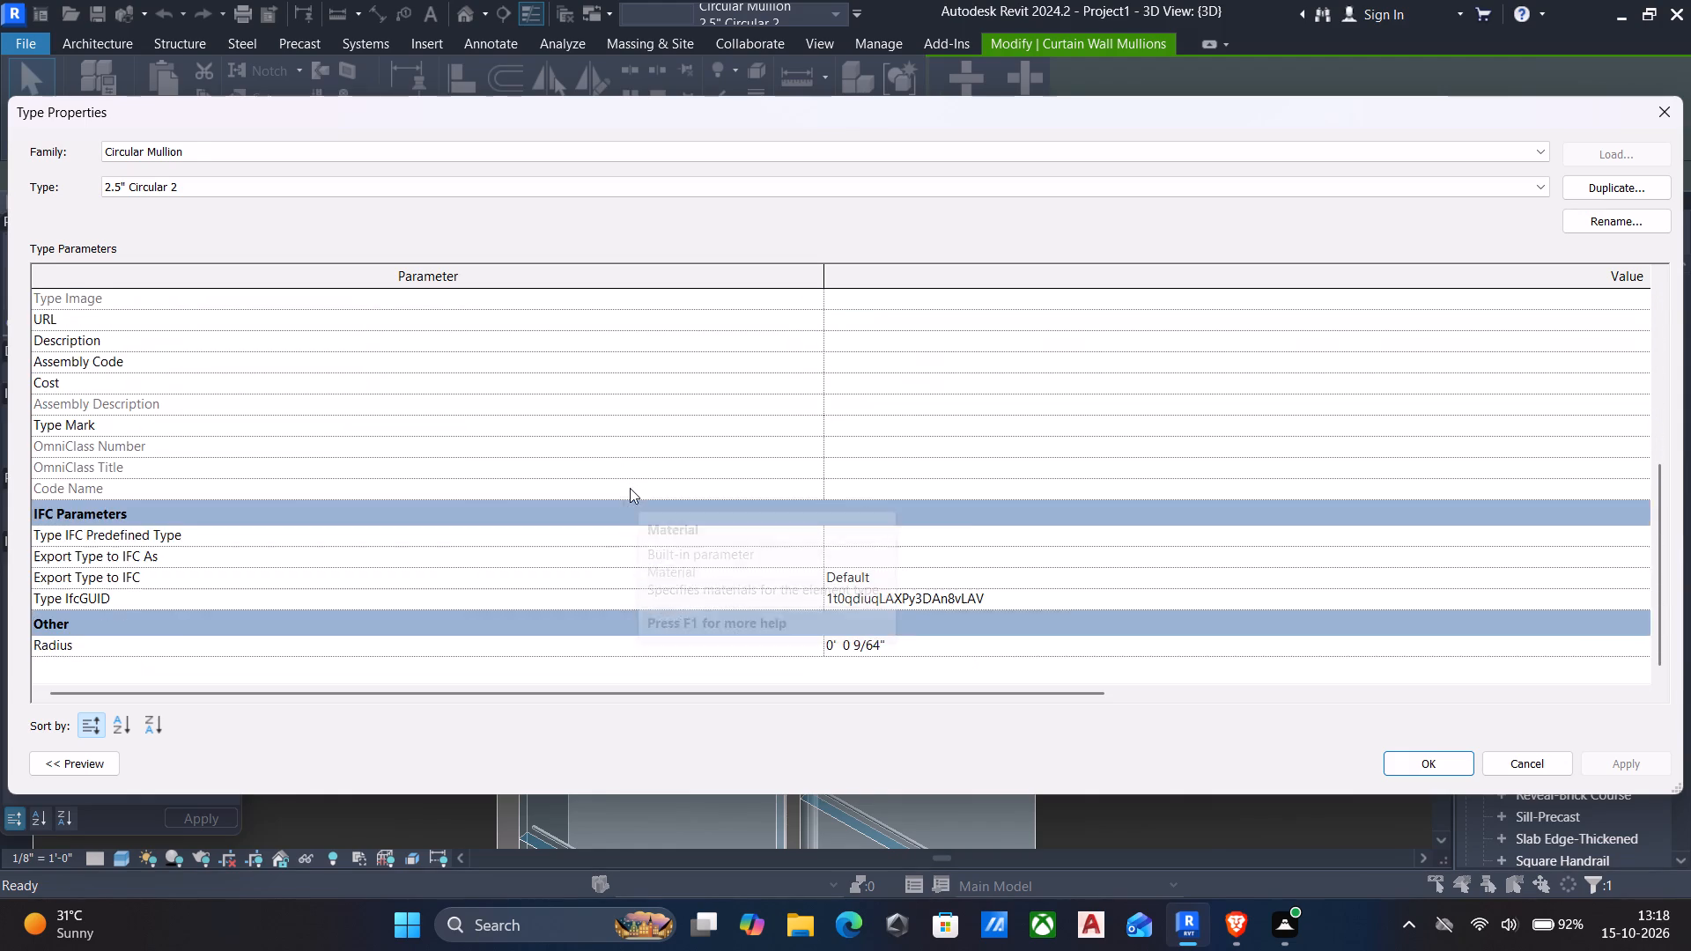
{"action": "scroll", "coordinate": [630, 488], "scroll_direction": "down", "scroll_amount": 3}
{"action": "scroll", "coordinate": [630, 488], "scroll_direction": "up", "scroll_amount": 1}
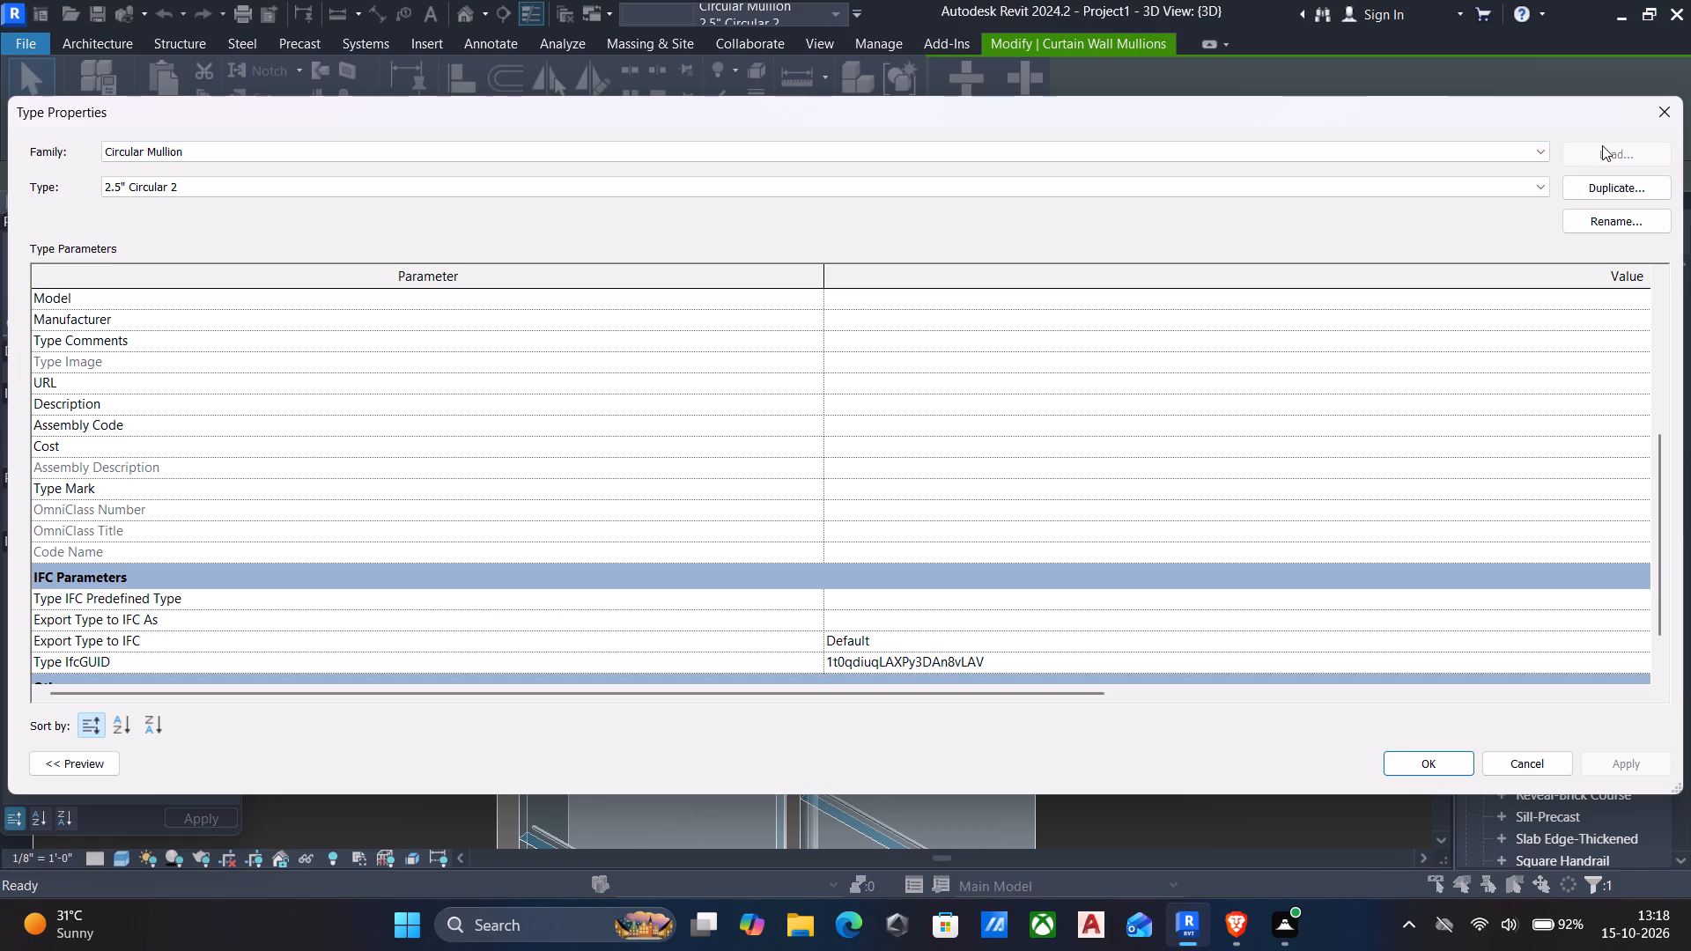
{"action": "left_click", "coordinate": [1678, 111]}
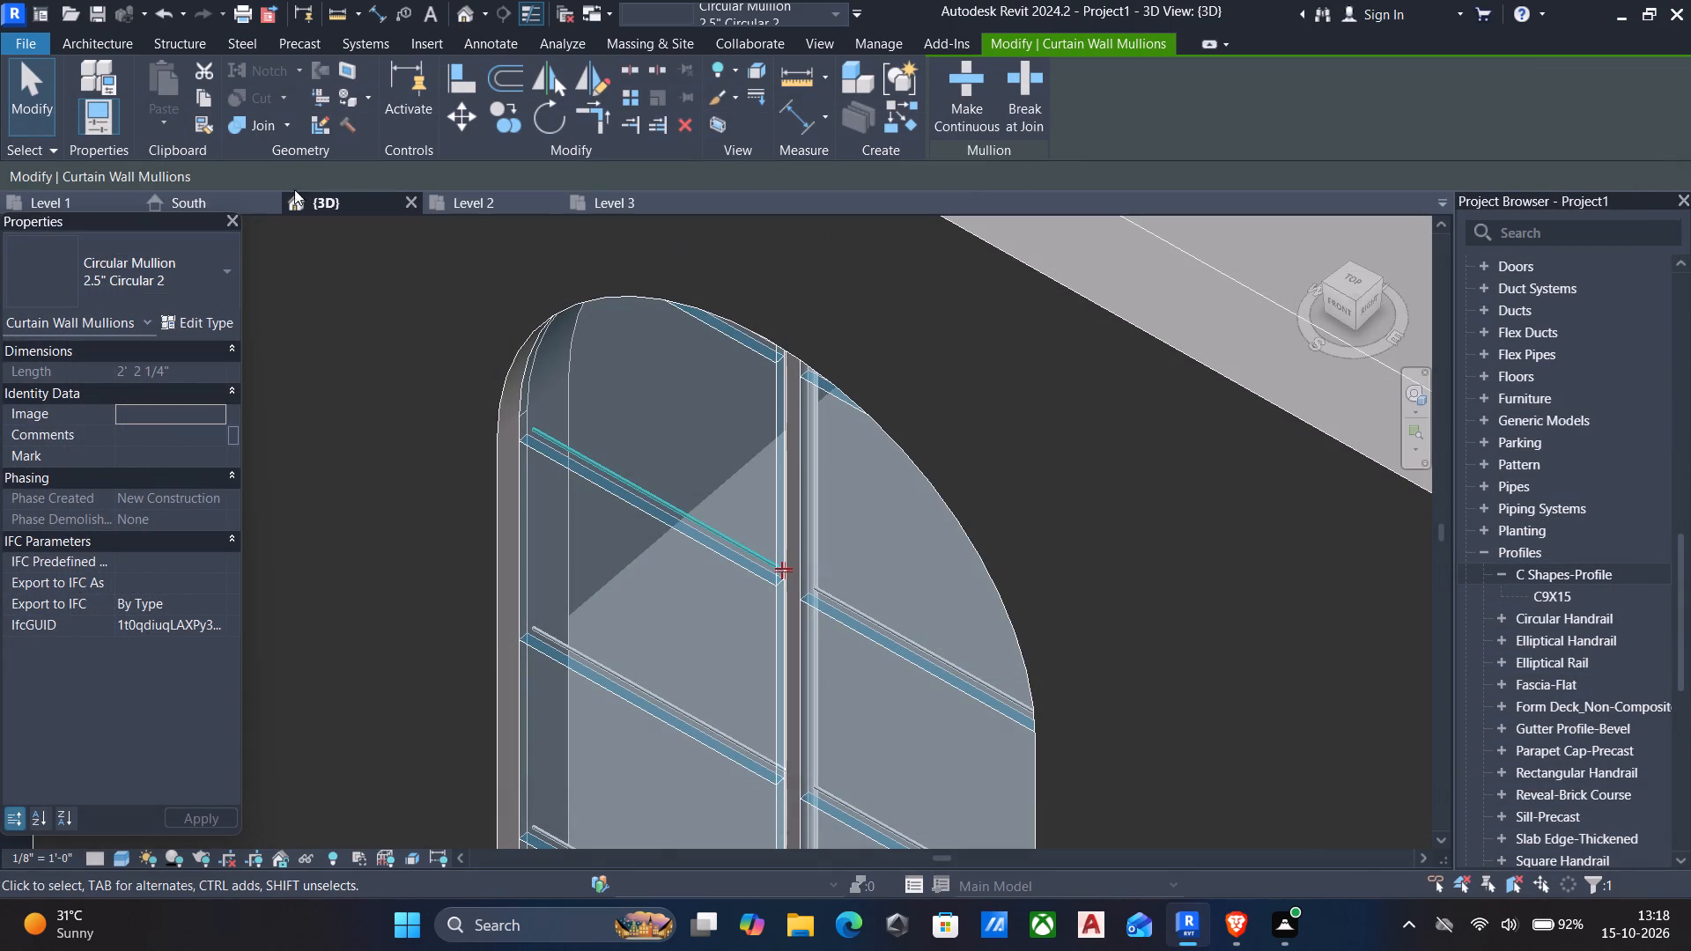
Change the selected upper horizontal mullion of the arched curtain wall to the 2.5" Circular type and check its type parameters.
{"action": "left_click", "coordinate": [176, 271]}
{"action": "left_click", "coordinate": [97, 385]}
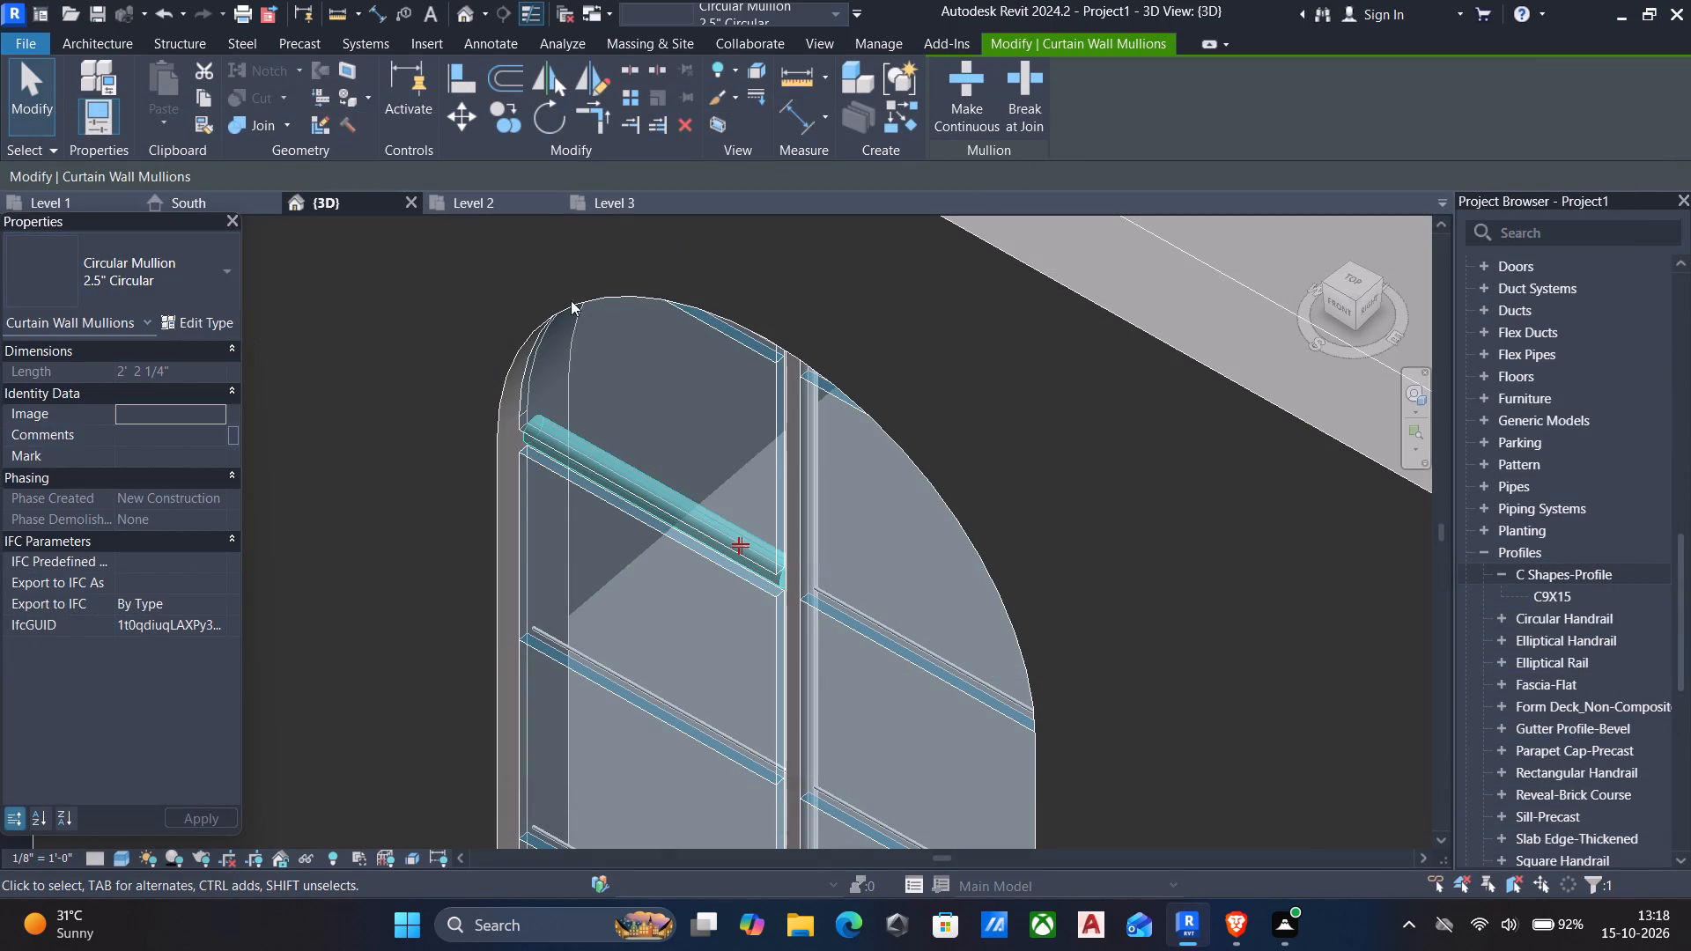
{"action": "left_click", "coordinate": [202, 321]}
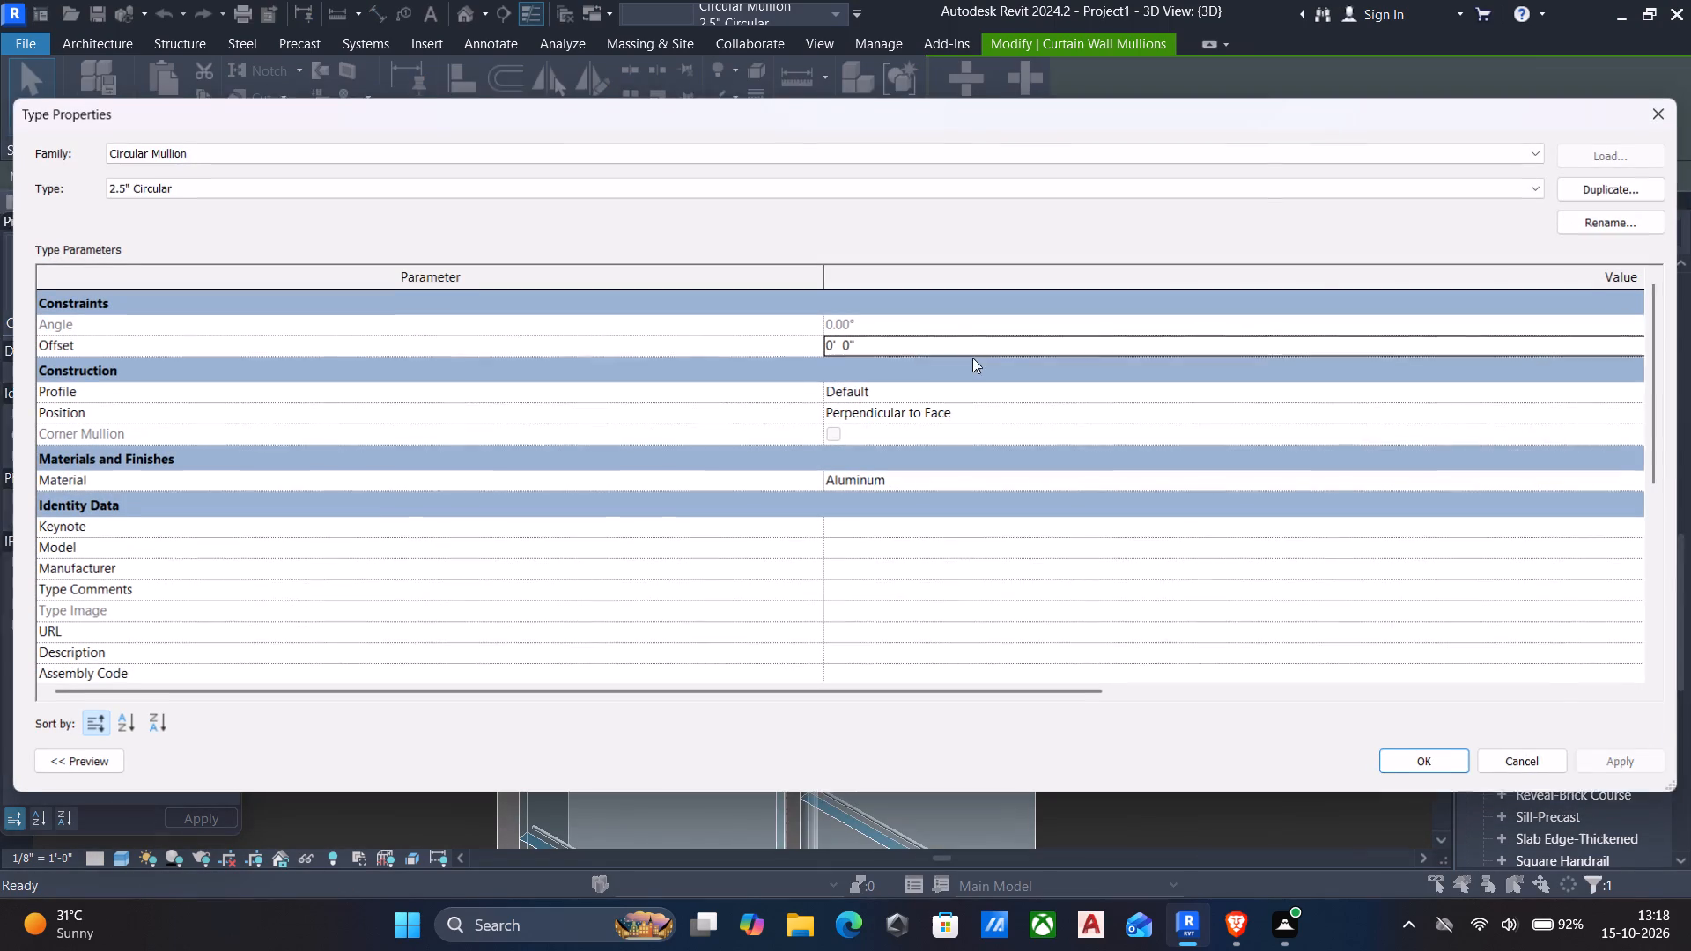
{"action": "scroll", "coordinate": [1117, 498], "scroll_direction": "down", "scroll_amount": 7}
{"action": "scroll", "coordinate": [1103, 542], "scroll_direction": "up", "scroll_amount": 6}
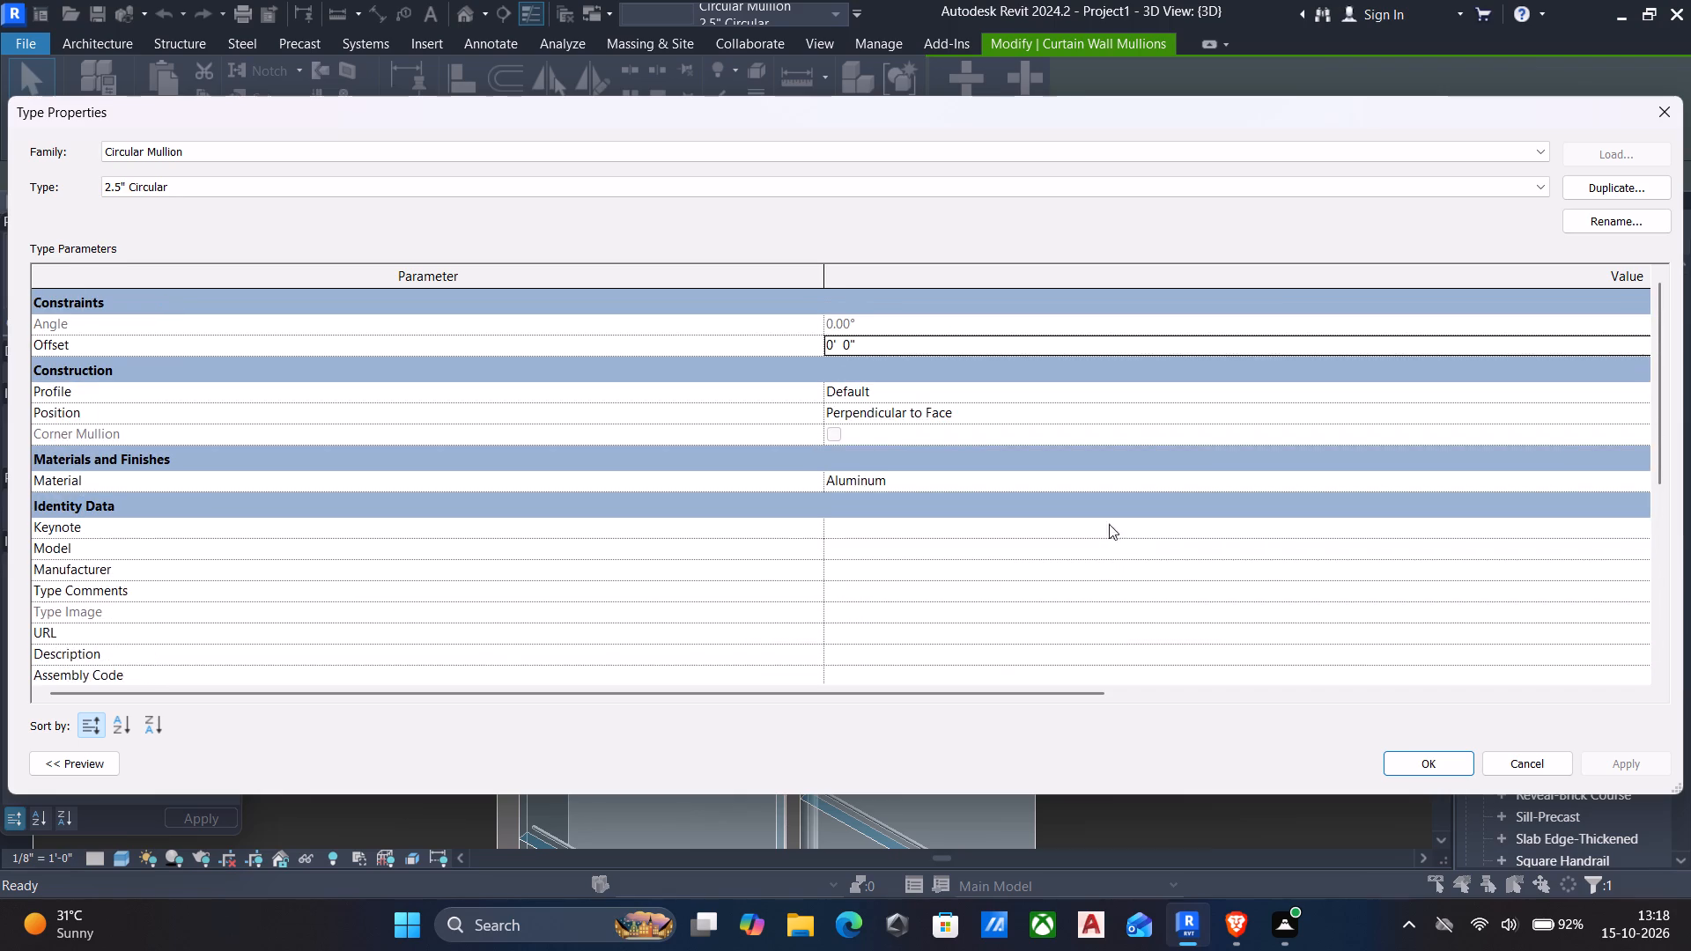
{"action": "left_click", "coordinate": [1658, 108]}
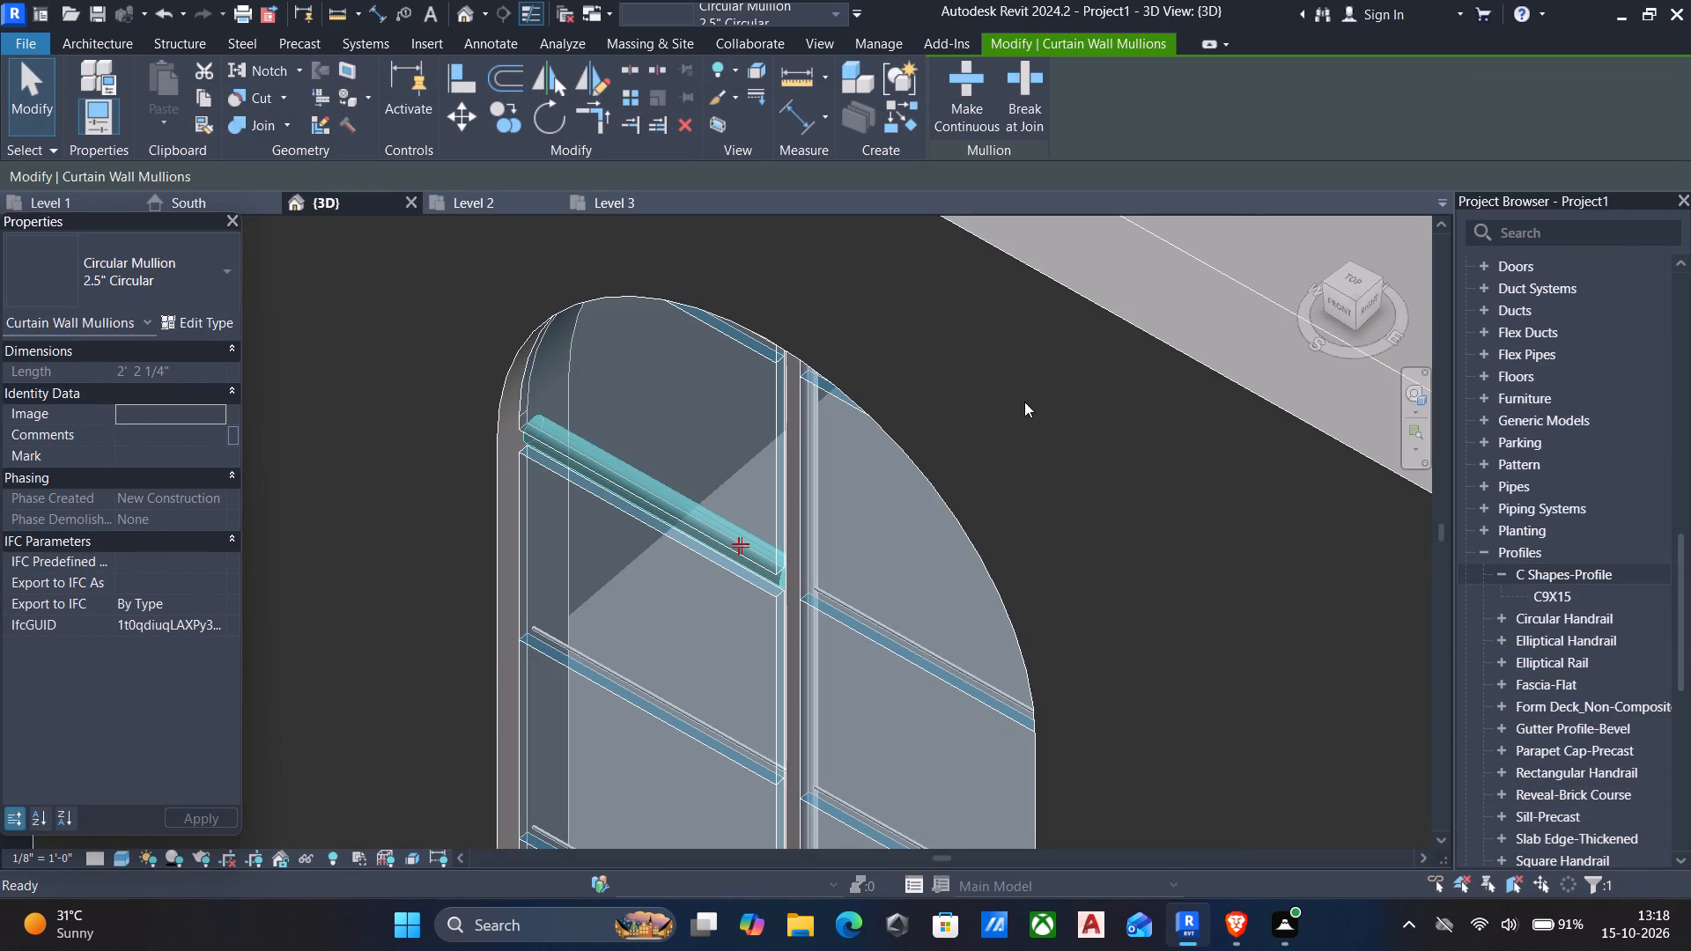
Open the type properties of the C9X15 type under C Shapes-Profile and review its structural section geometry.
{"action": "left_click", "coordinate": [1548, 573]}
{"action": "double_click", "coordinate": [1548, 573]}
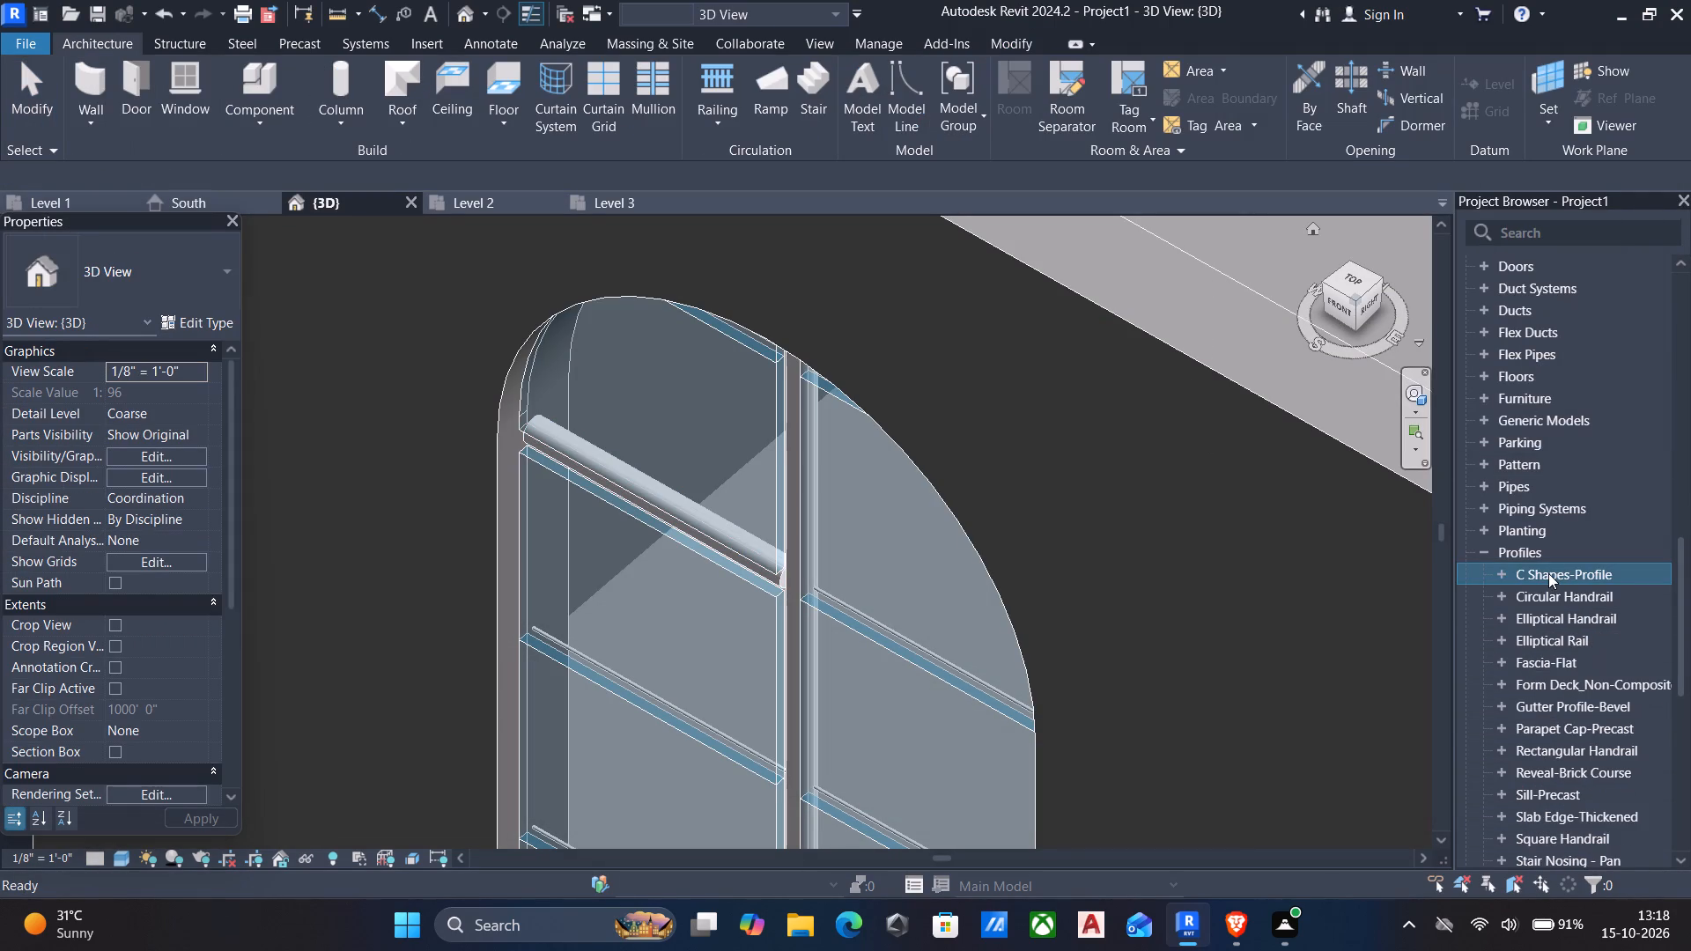
{"action": "left_click", "coordinate": [1504, 575]}
{"action": "double_click", "coordinate": [1504, 575]}
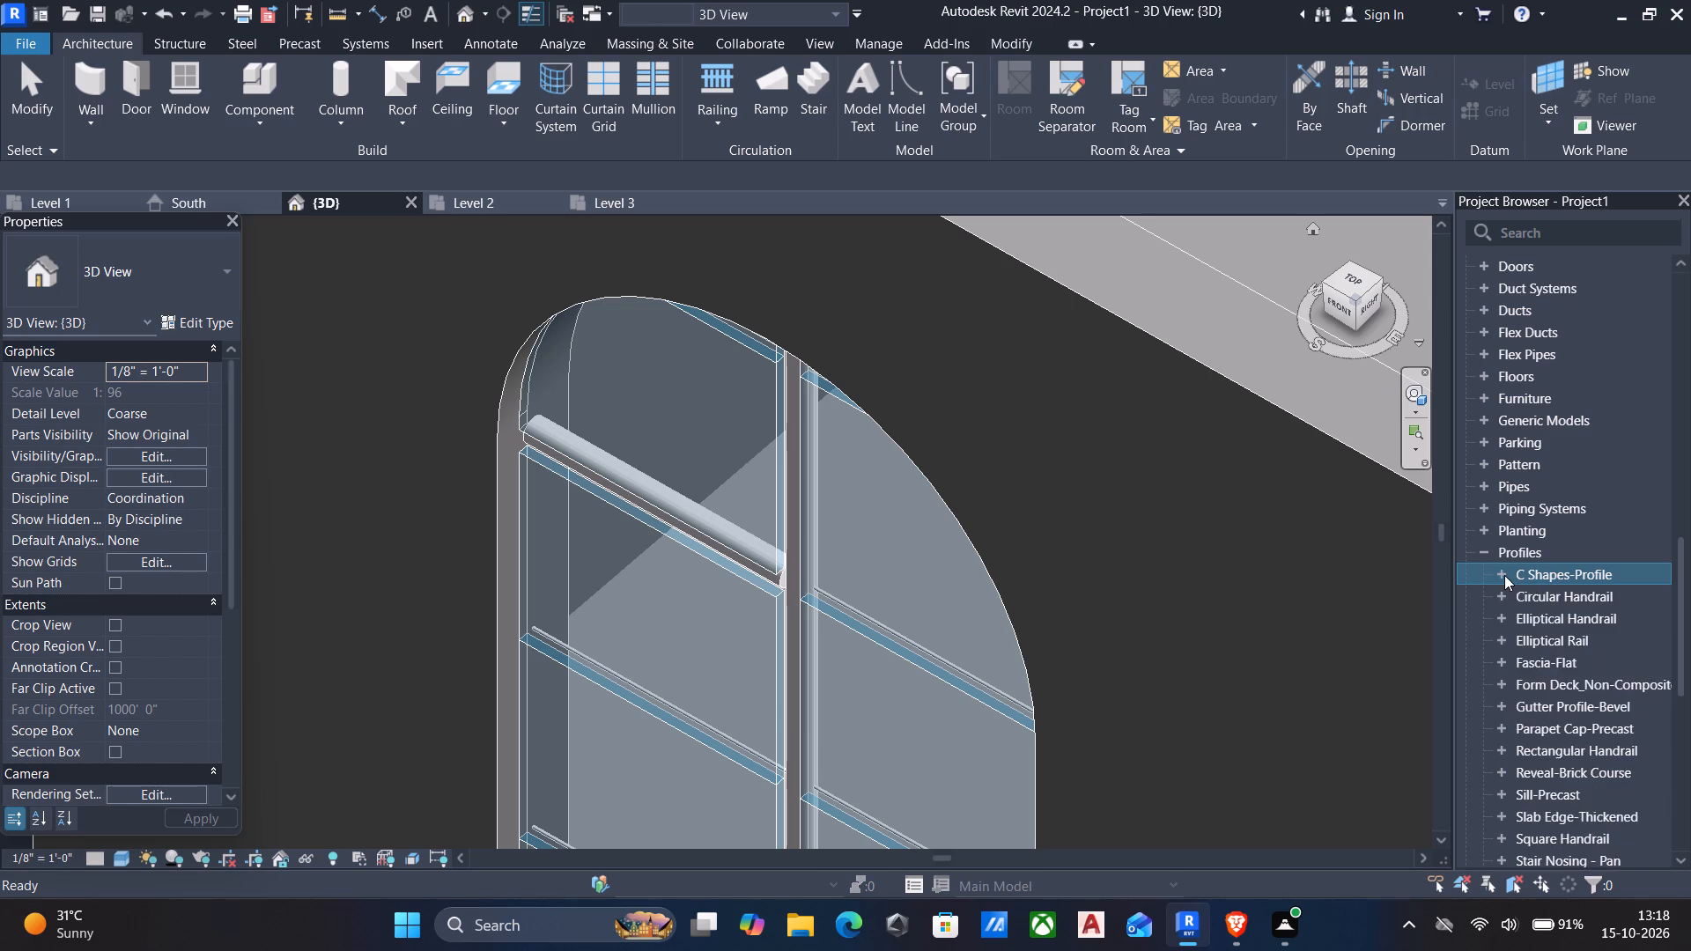
{"action": "left_click", "coordinate": [1504, 575]}
{"action": "left_click", "coordinate": [1556, 592]}
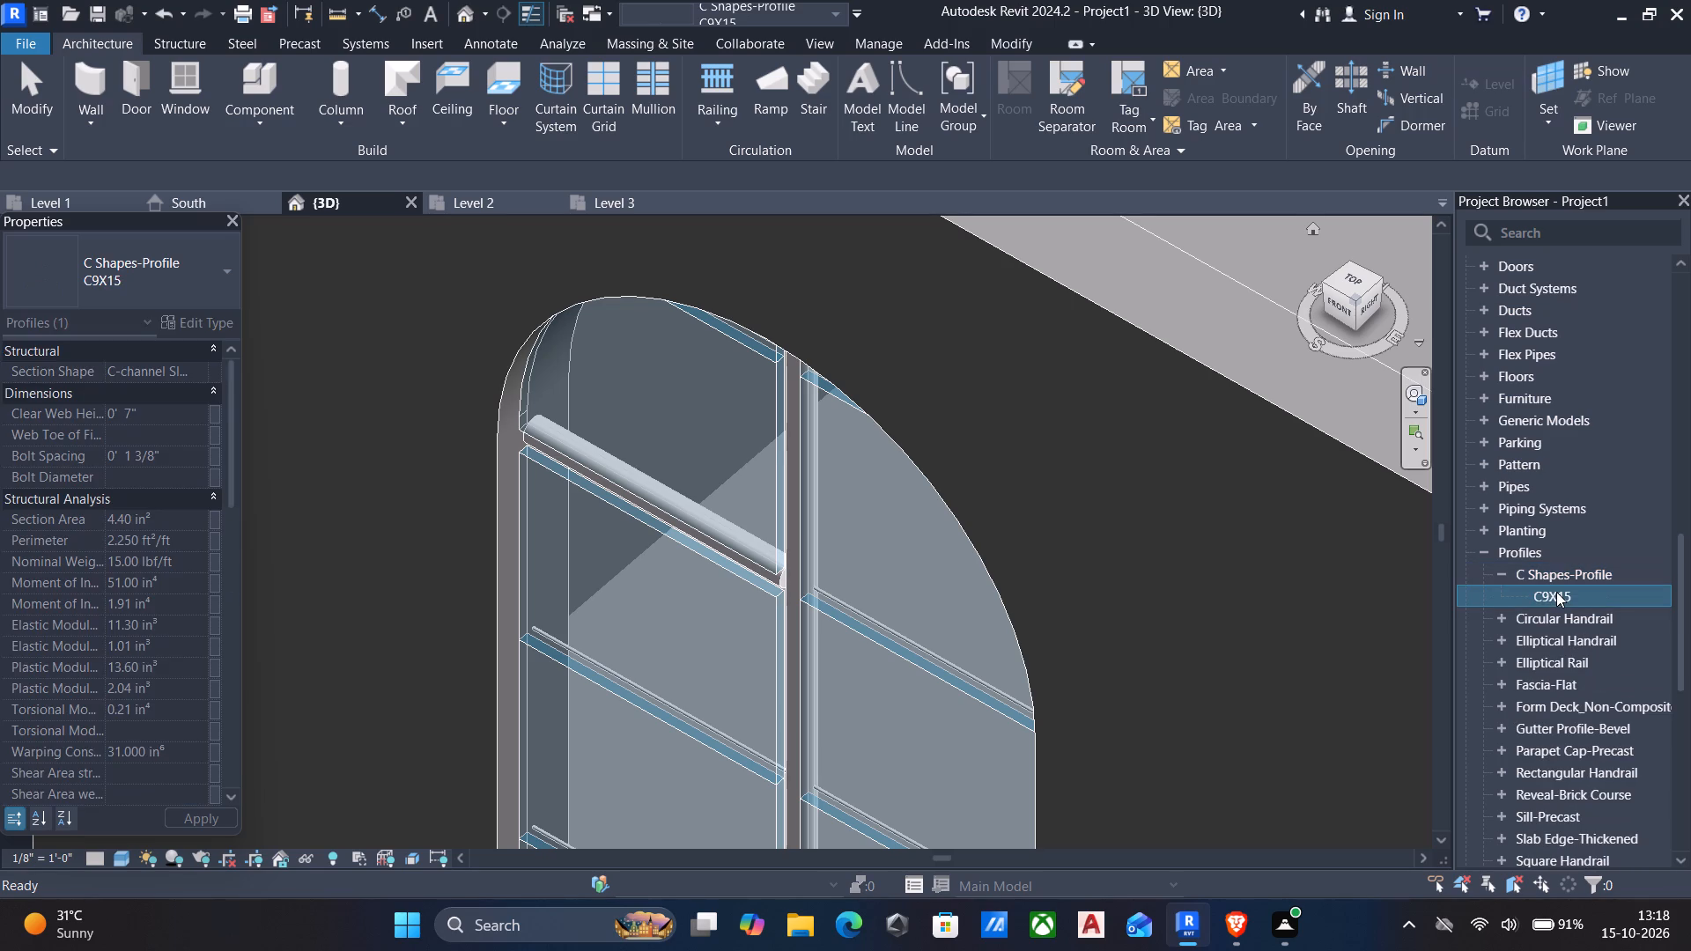
{"action": "double_click", "coordinate": [1556, 592]}
{"action": "scroll", "coordinate": [1098, 551], "scroll_direction": "down", "scroll_amount": 6}
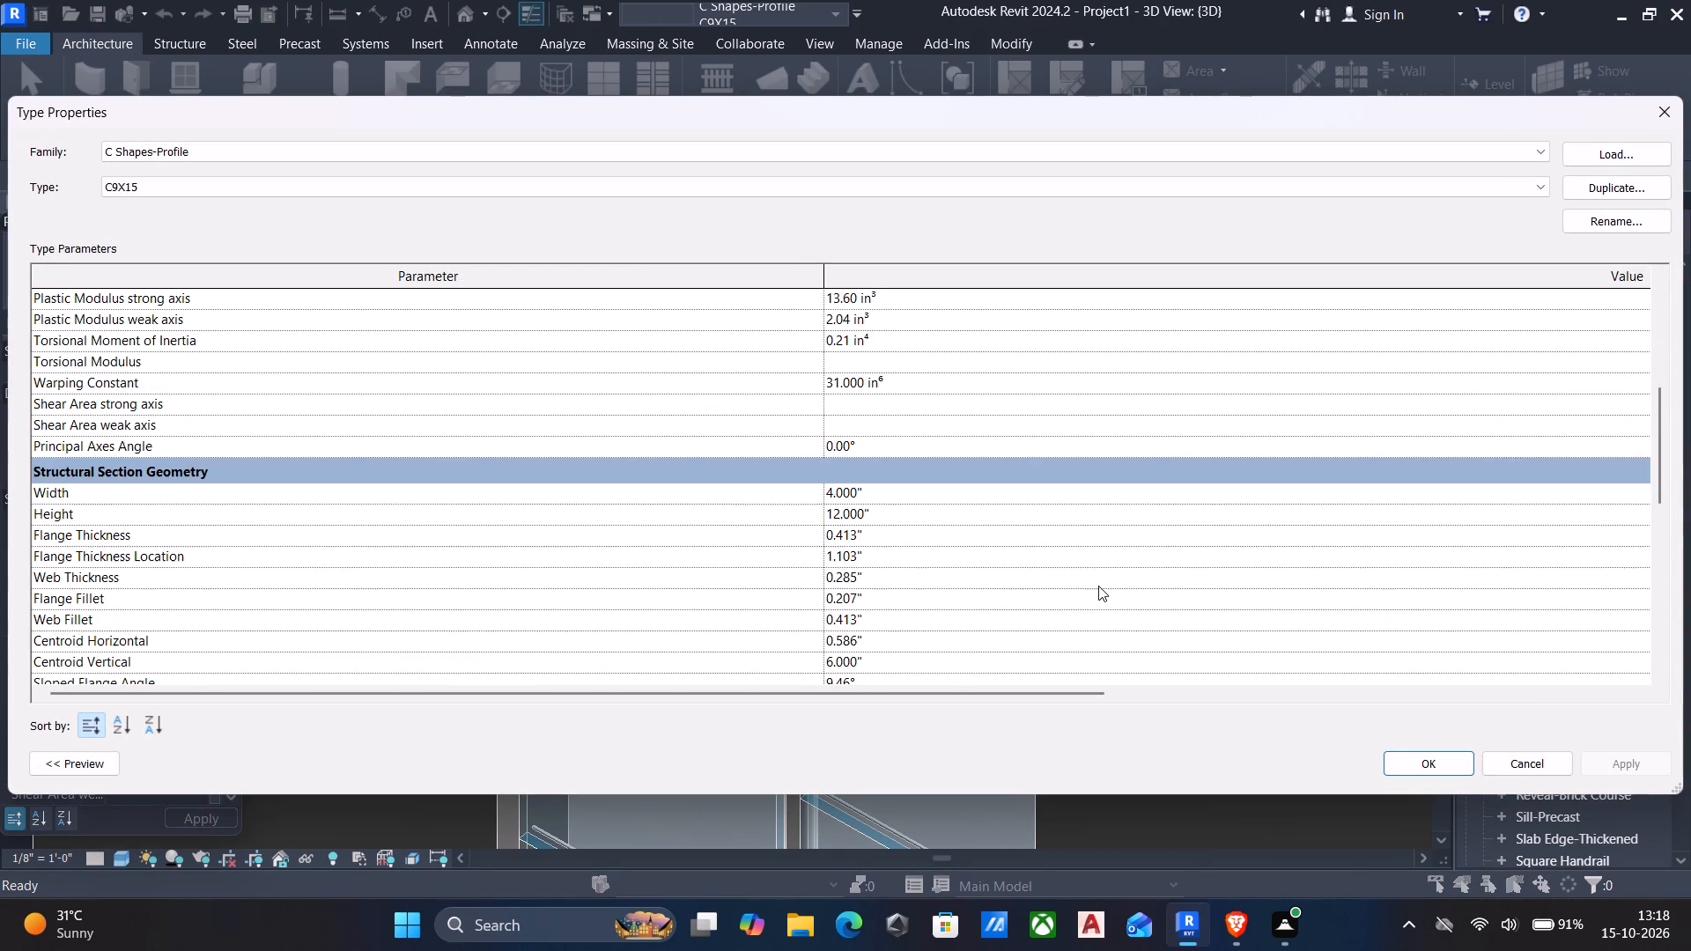
{"action": "scroll", "coordinate": [1100, 592], "scroll_direction": "down", "scroll_amount": 5}
{"action": "scroll", "coordinate": [1101, 598], "scroll_direction": "up", "scroll_amount": 3}
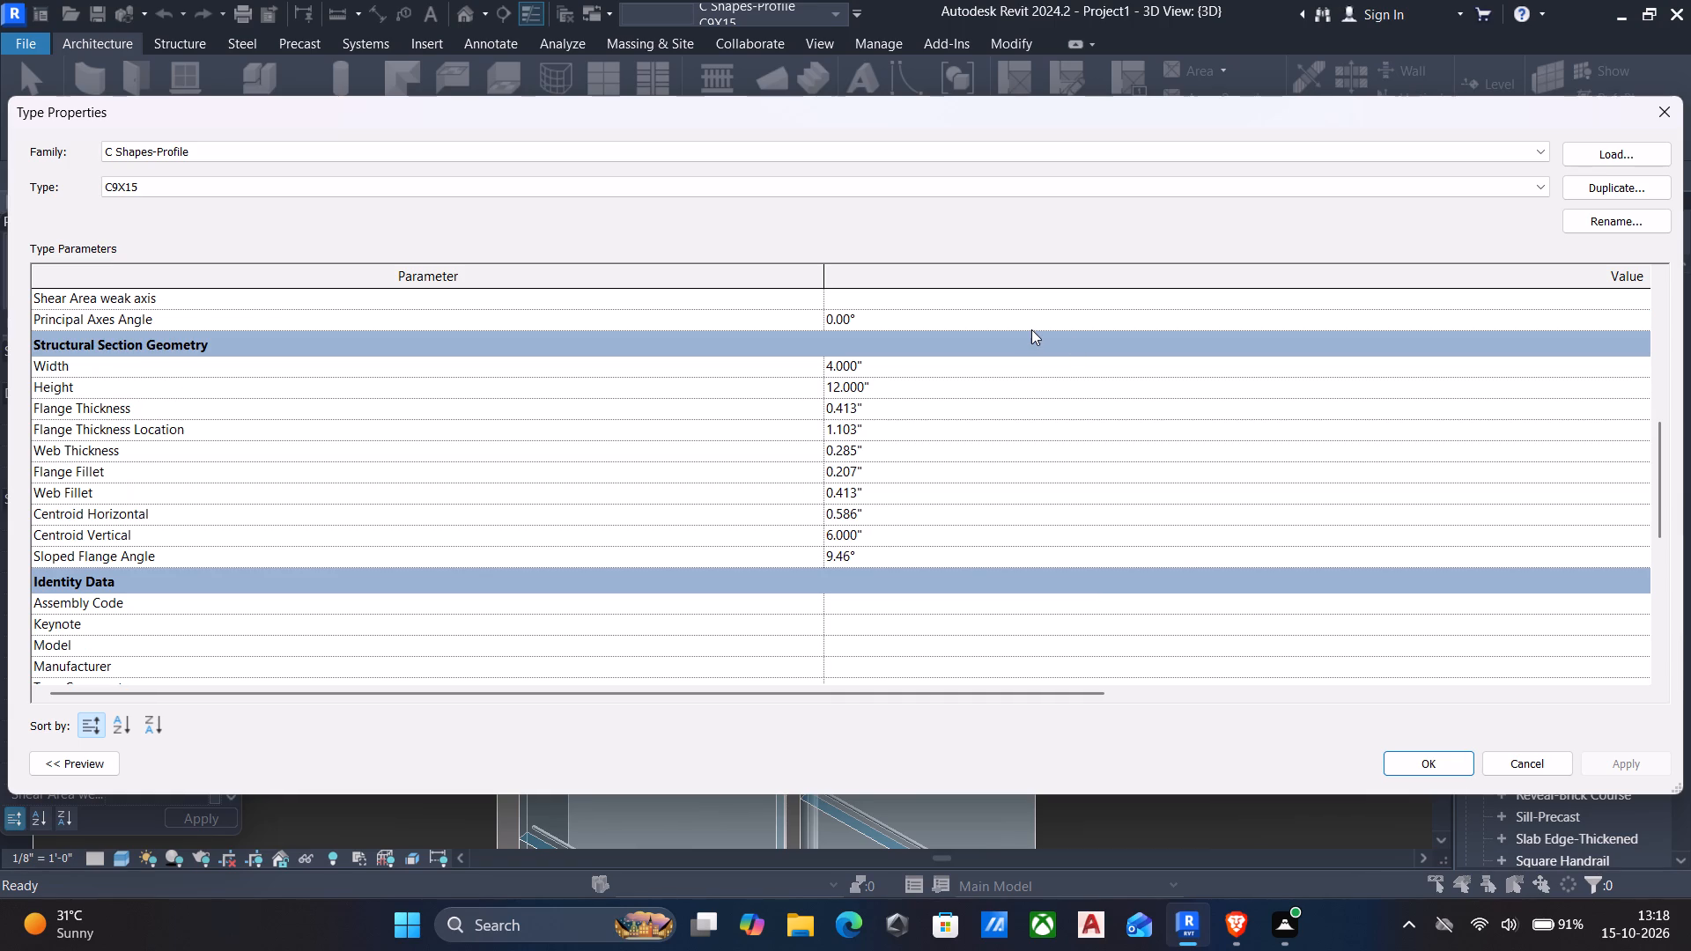
{"action": "scroll", "coordinate": [1170, 454], "scroll_direction": "down", "scroll_amount": 6}
{"action": "scroll", "coordinate": [1166, 451], "scroll_direction": "up", "scroll_amount": 4}
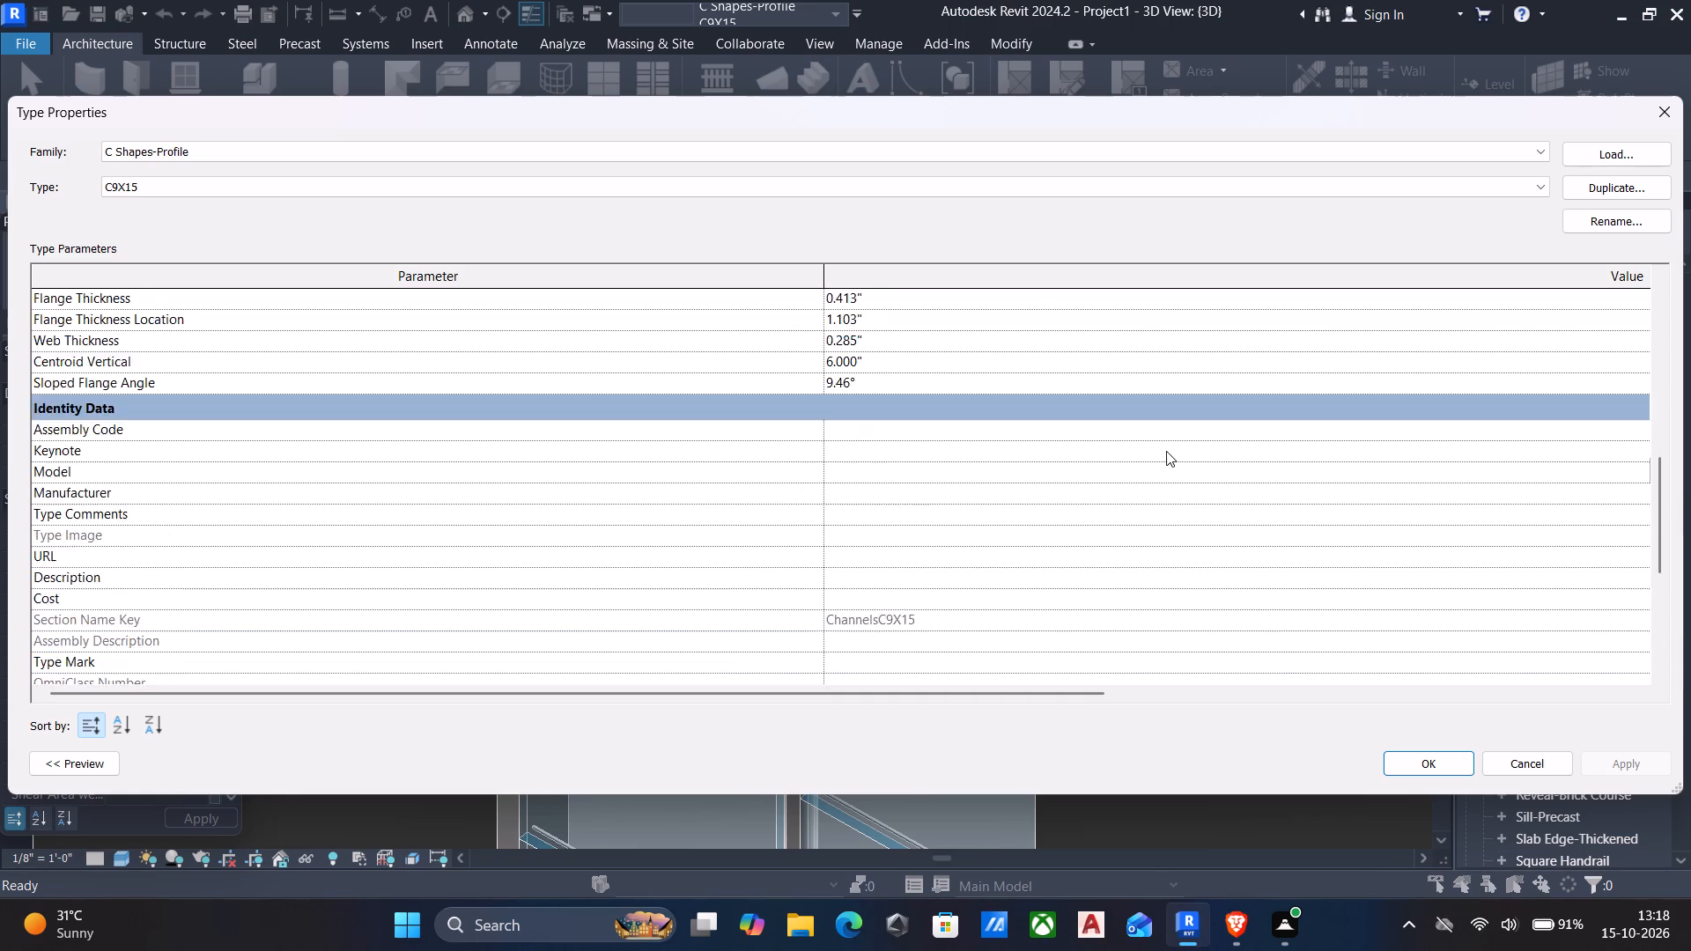
{"action": "scroll", "coordinate": [1166, 451], "scroll_direction": "up", "scroll_amount": 2}
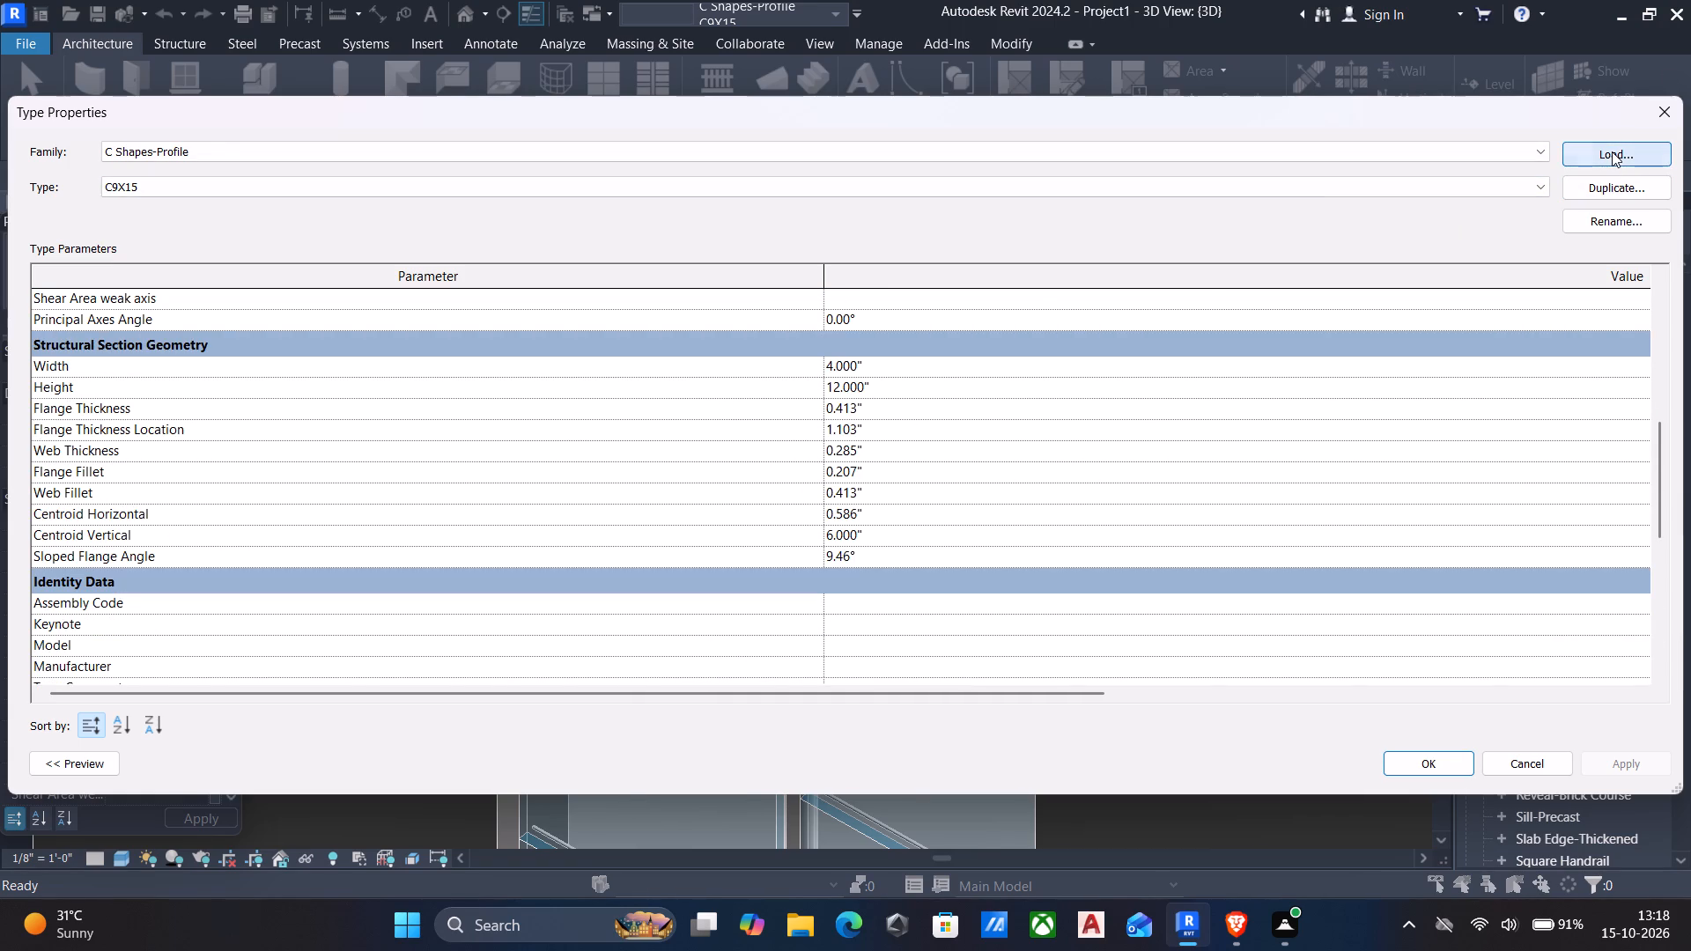
Load the Circular Rail profile family from the Railings folder into the project and accept its 1" type.
{"action": "left_click", "coordinate": [1612, 151]}
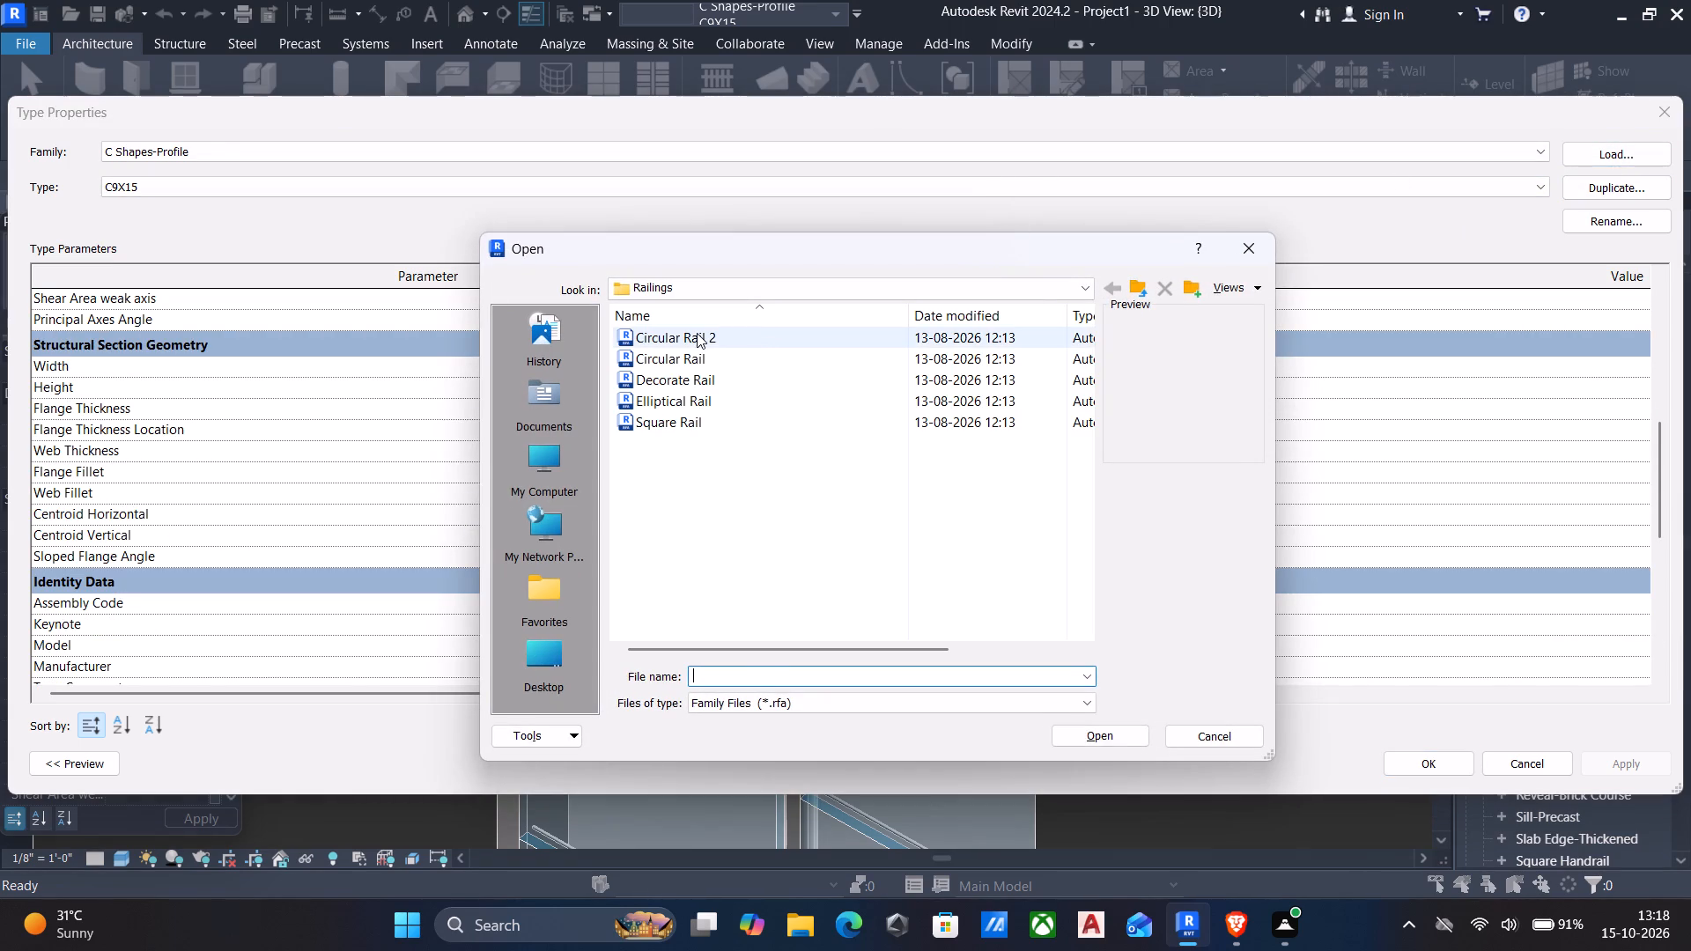
{"action": "left_click", "coordinate": [697, 333]}
{"action": "left_click", "coordinate": [699, 352]}
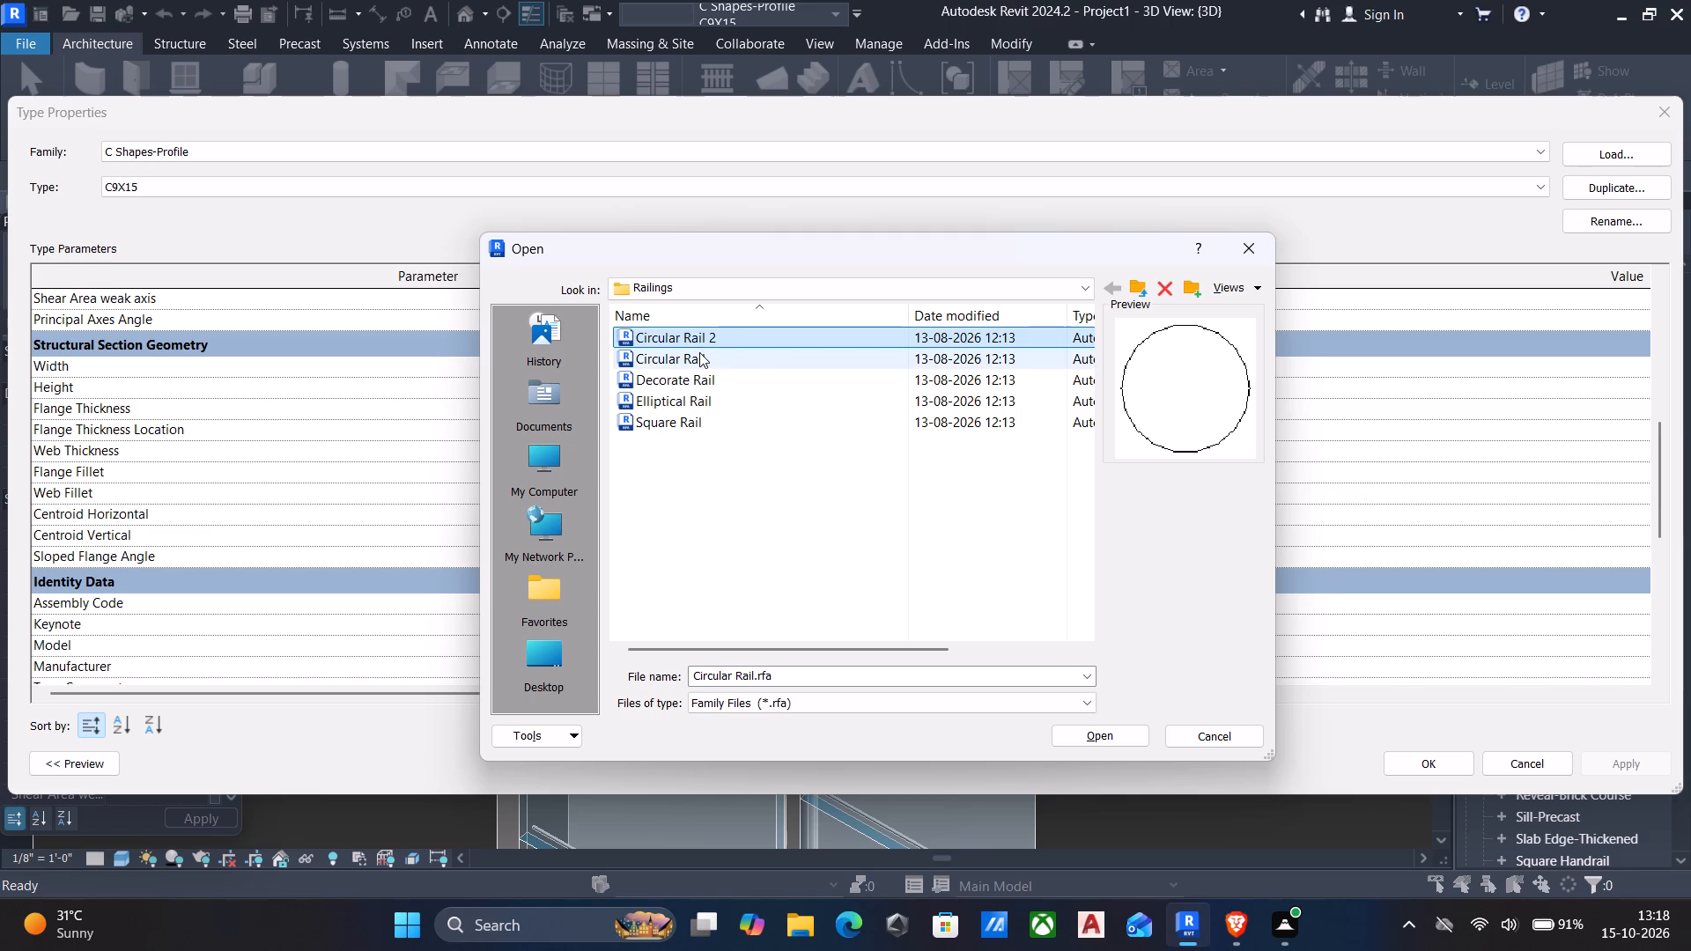
{"action": "left_click", "coordinate": [1078, 742]}
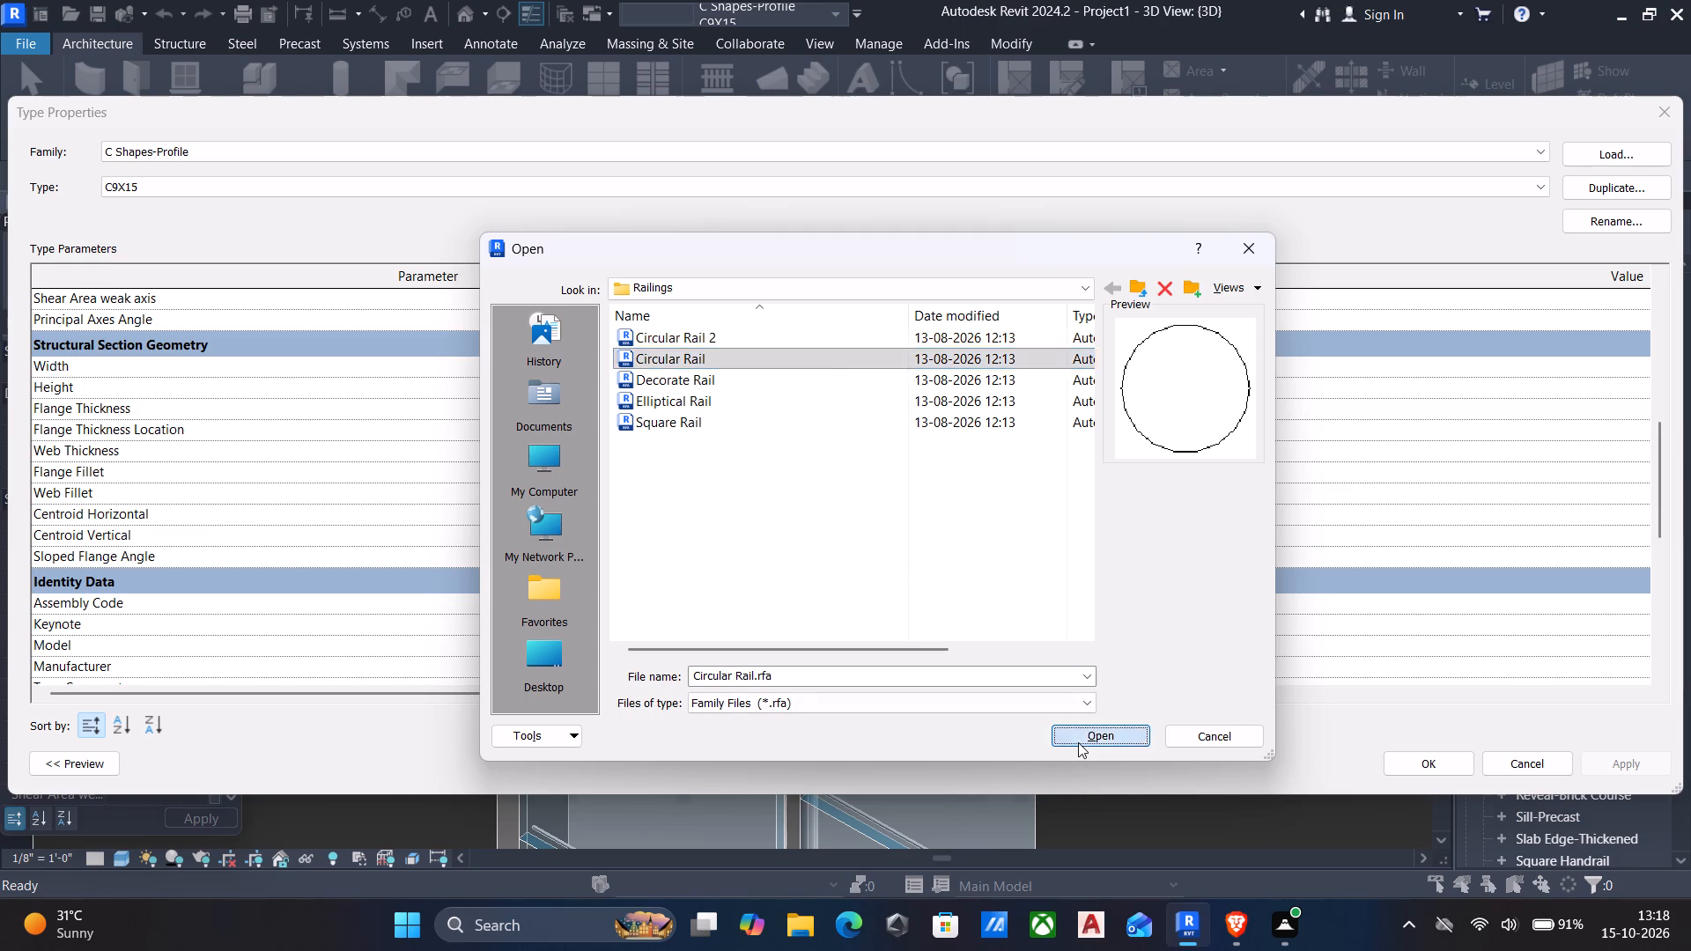
{"action": "scroll", "coordinate": [1079, 494], "scroll_direction": "up", "scroll_amount": 4}
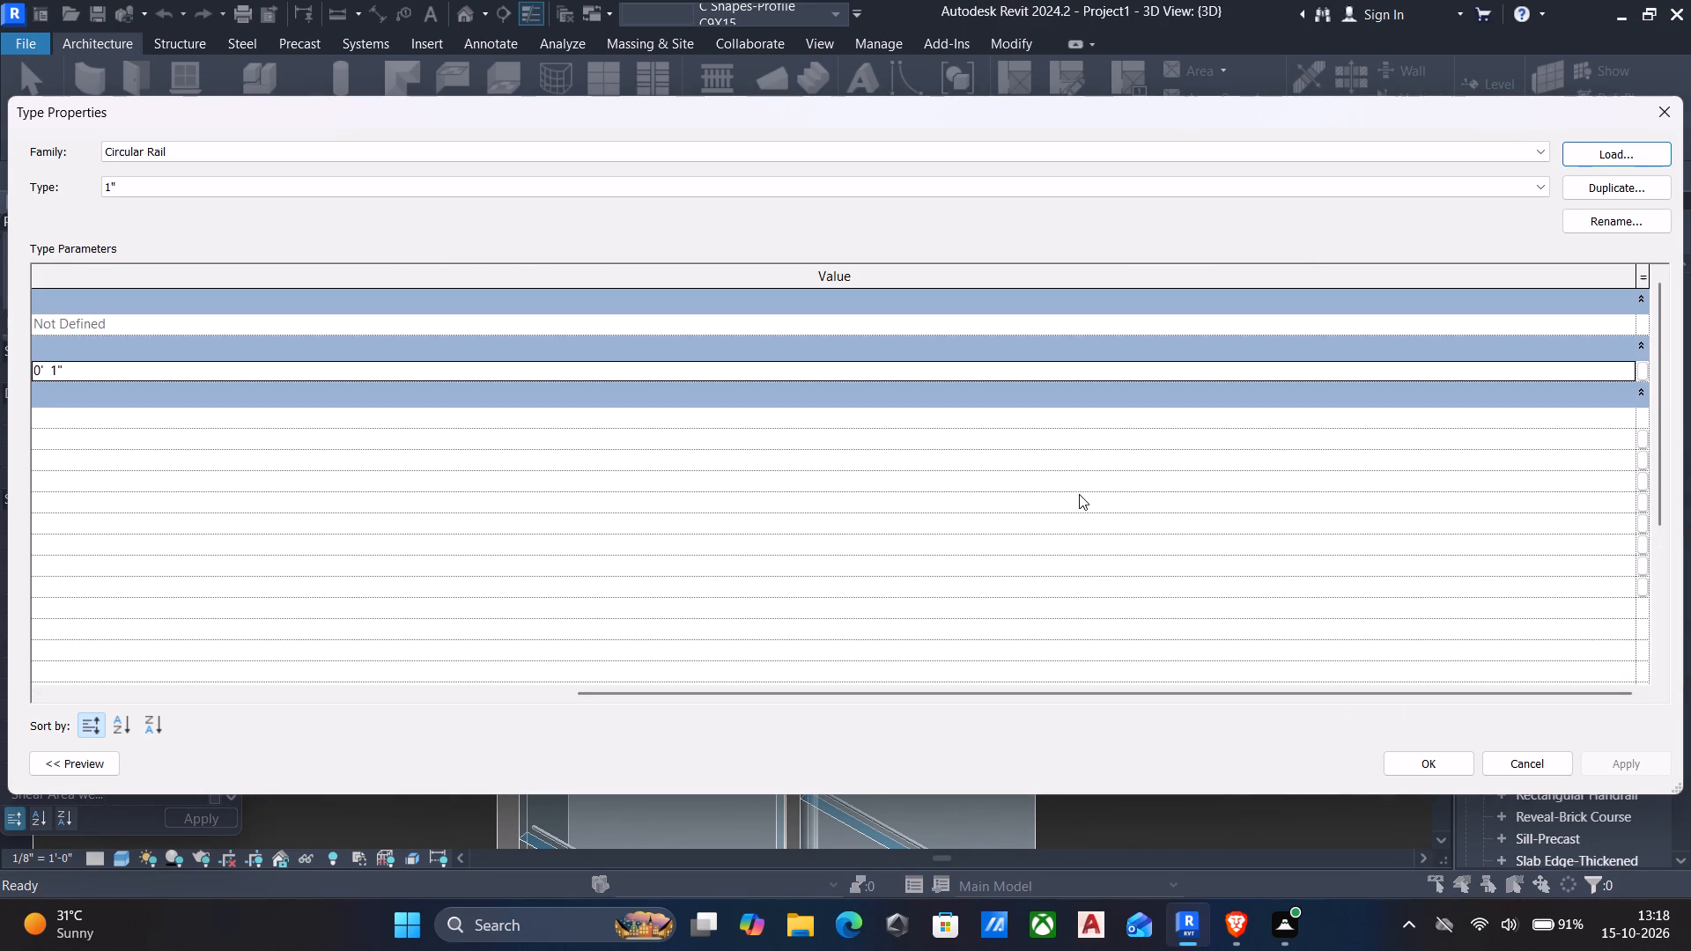
{"action": "scroll", "coordinate": [1079, 494], "scroll_direction": "up", "scroll_amount": 8}
{"action": "left_click", "coordinate": [1407, 749]}
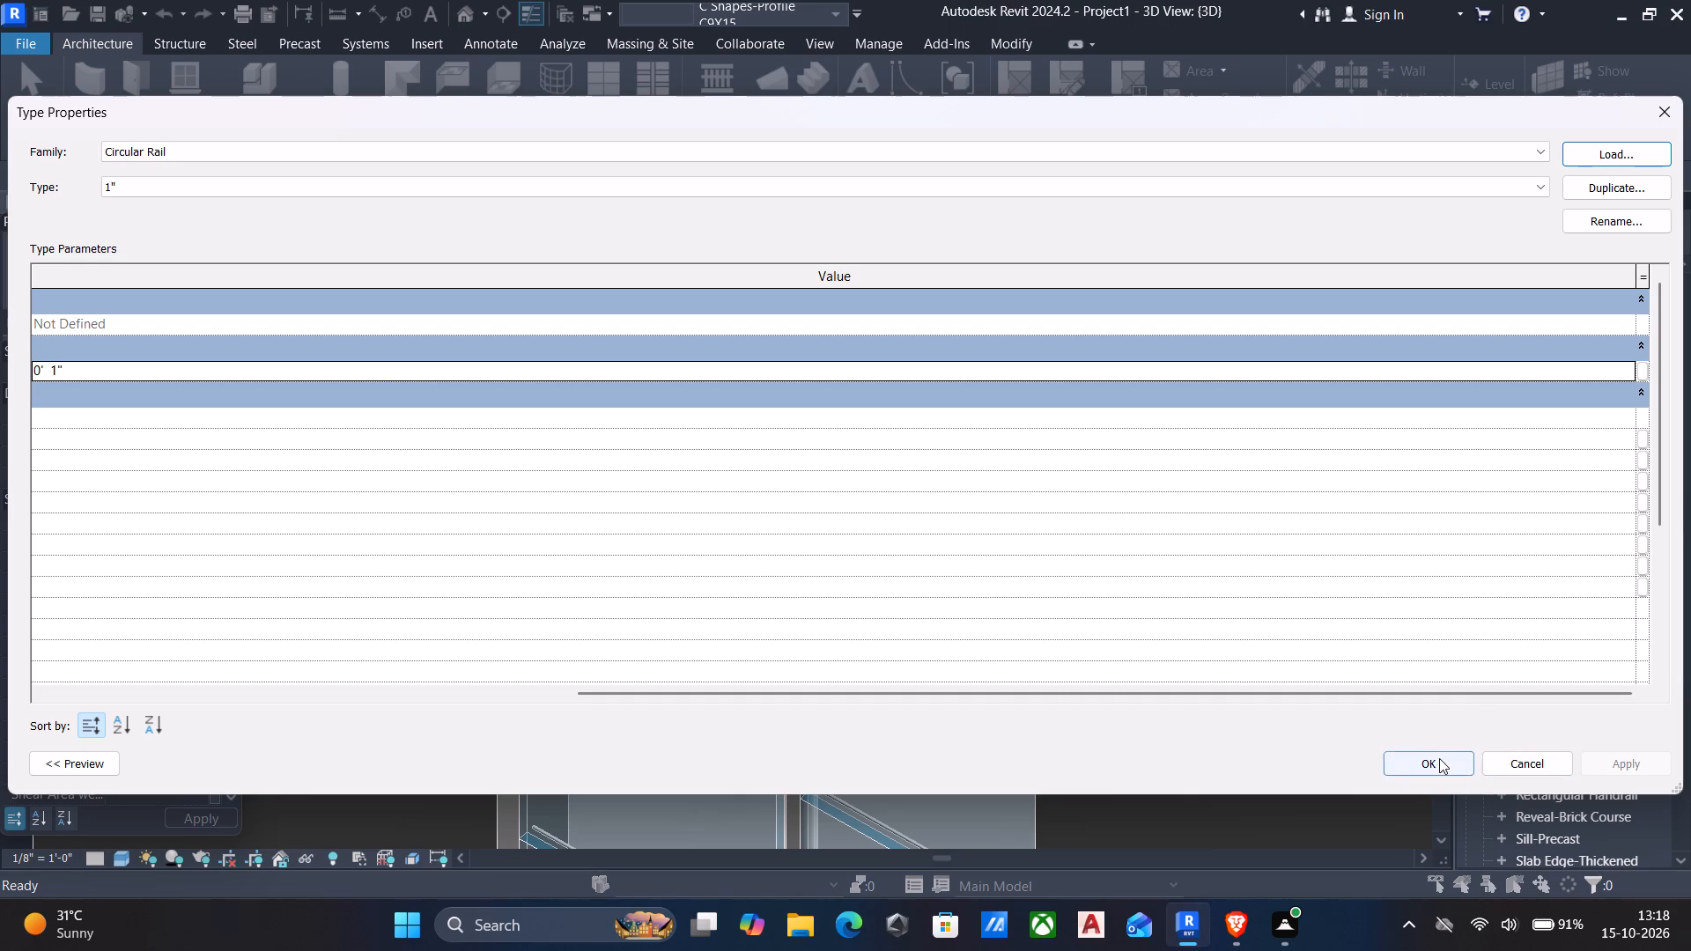
{"action": "left_click", "coordinate": [1439, 758]}
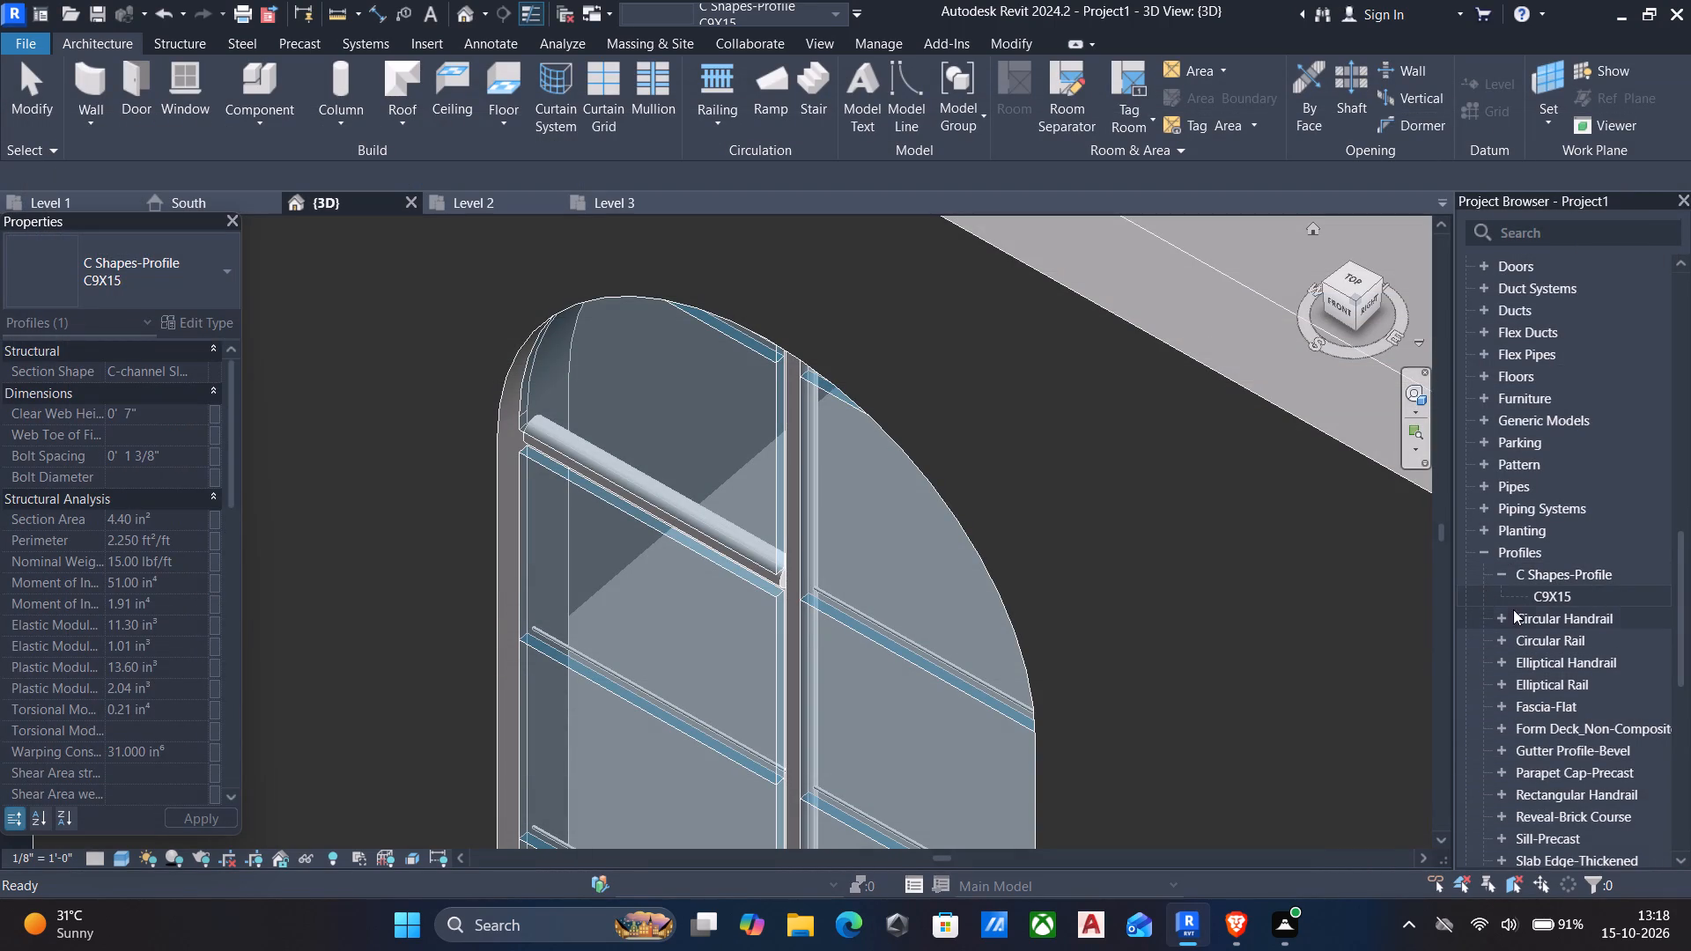
Expand the Circular Rail family under Profiles in the project's families and review its available types.
{"action": "left_click", "coordinate": [1506, 616]}
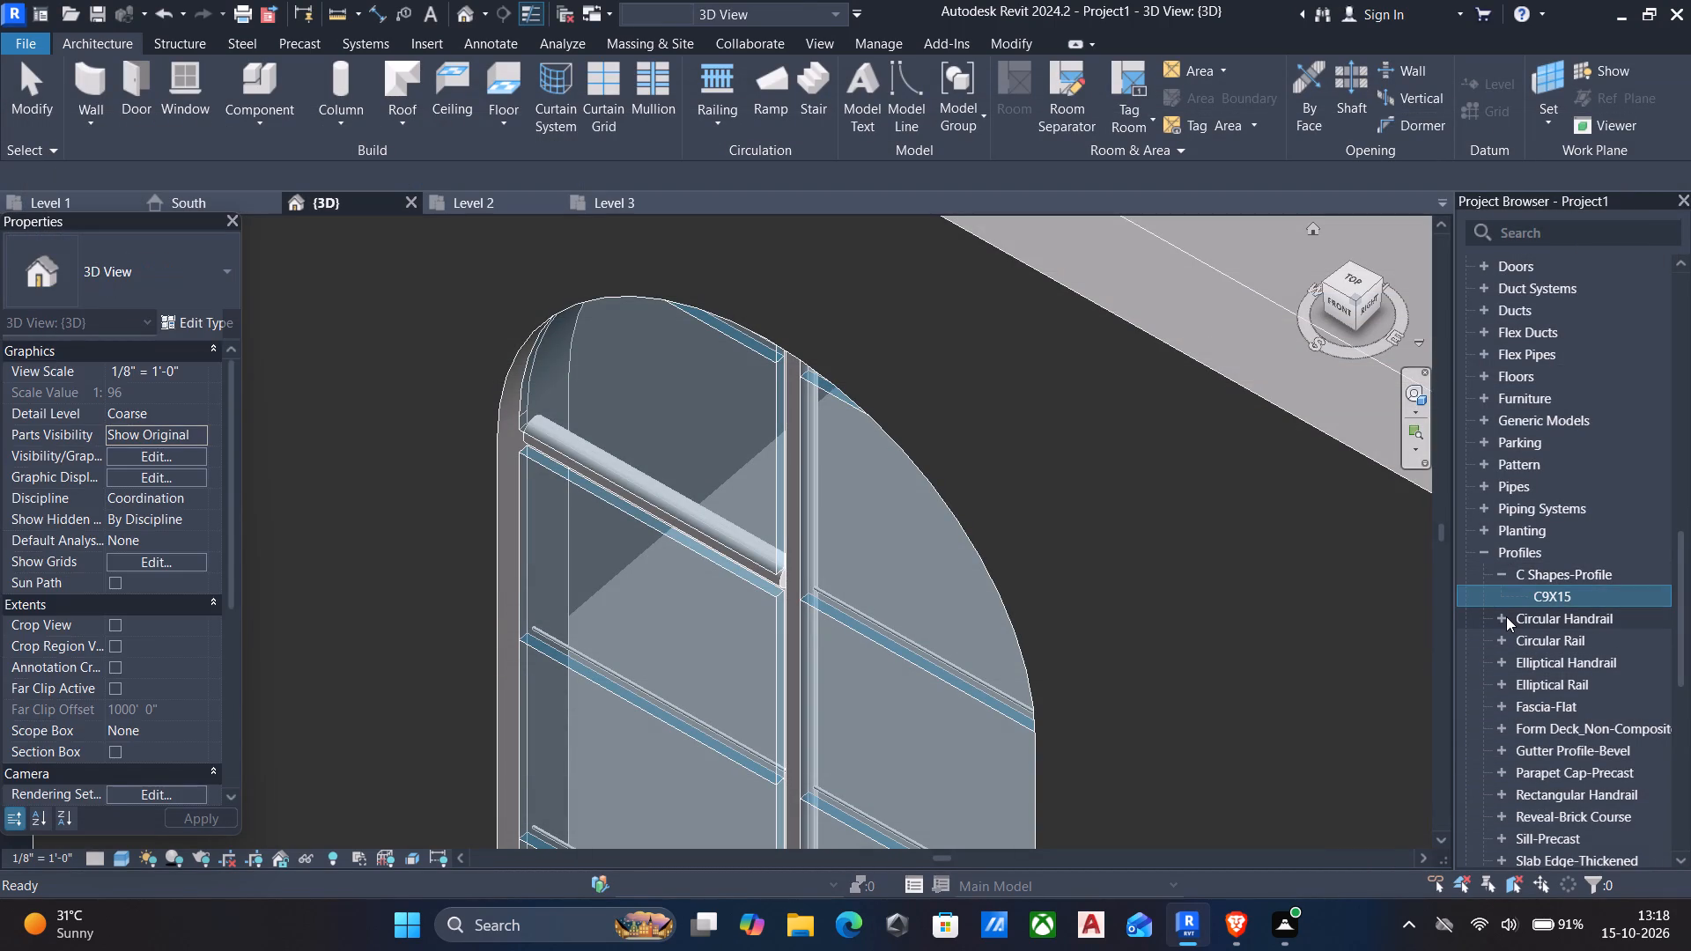
{"action": "left_click", "coordinate": [1506, 616]}
{"action": "left_click", "coordinate": [1498, 643]}
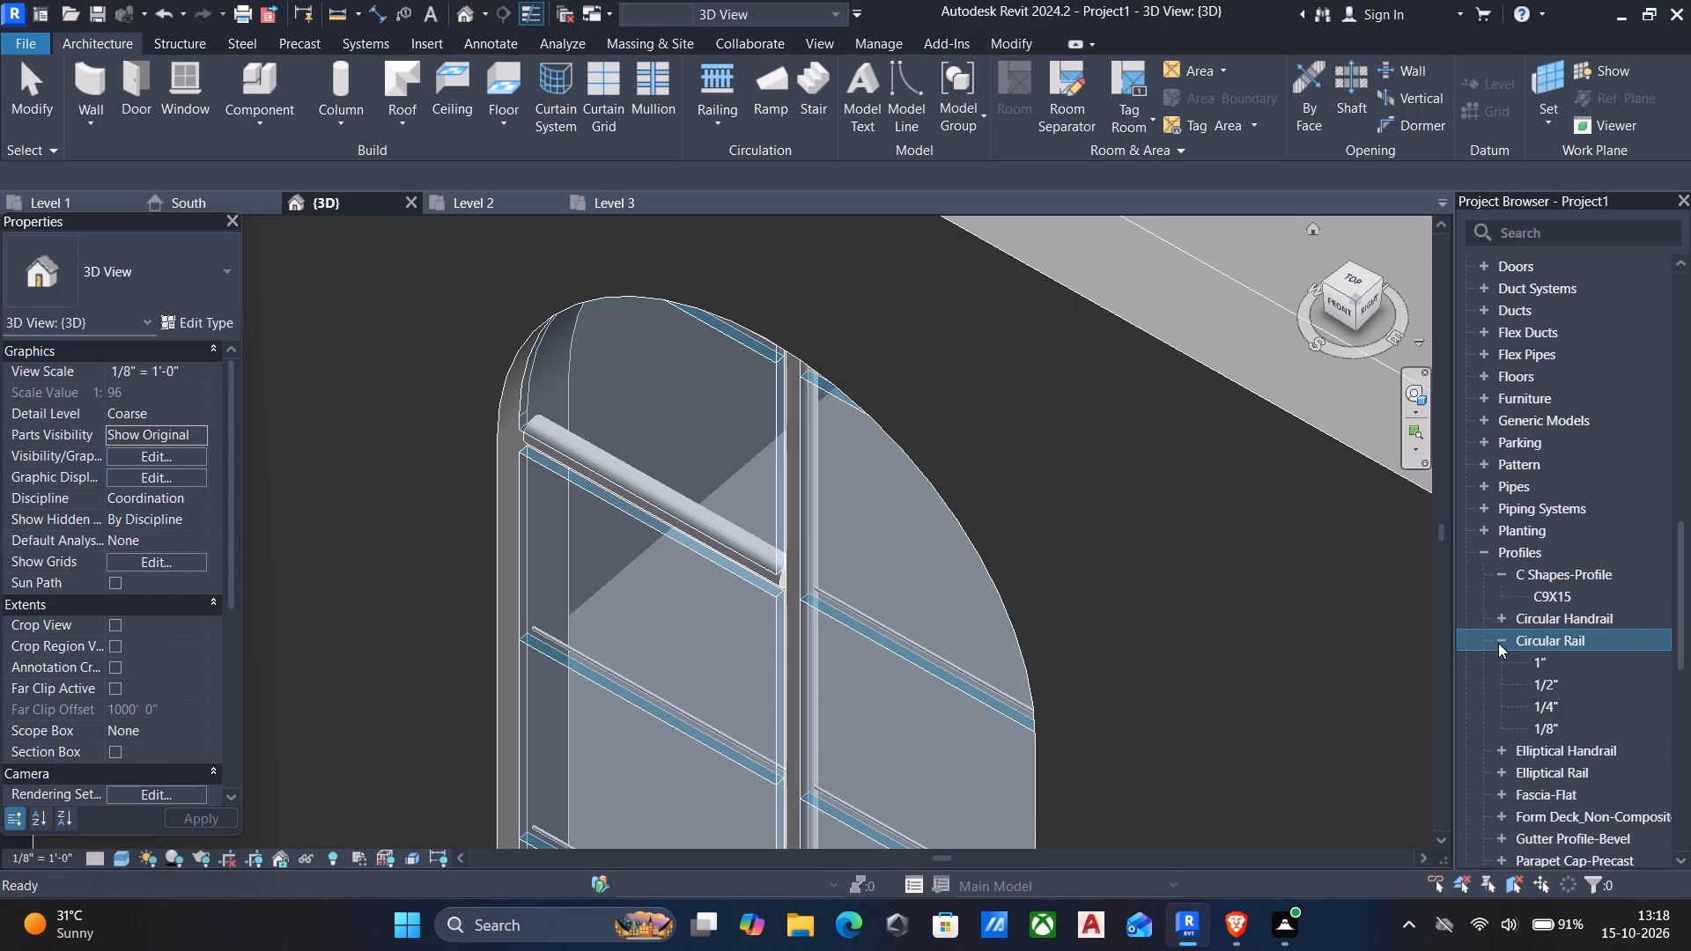
{"action": "left_click", "coordinate": [1498, 643]}
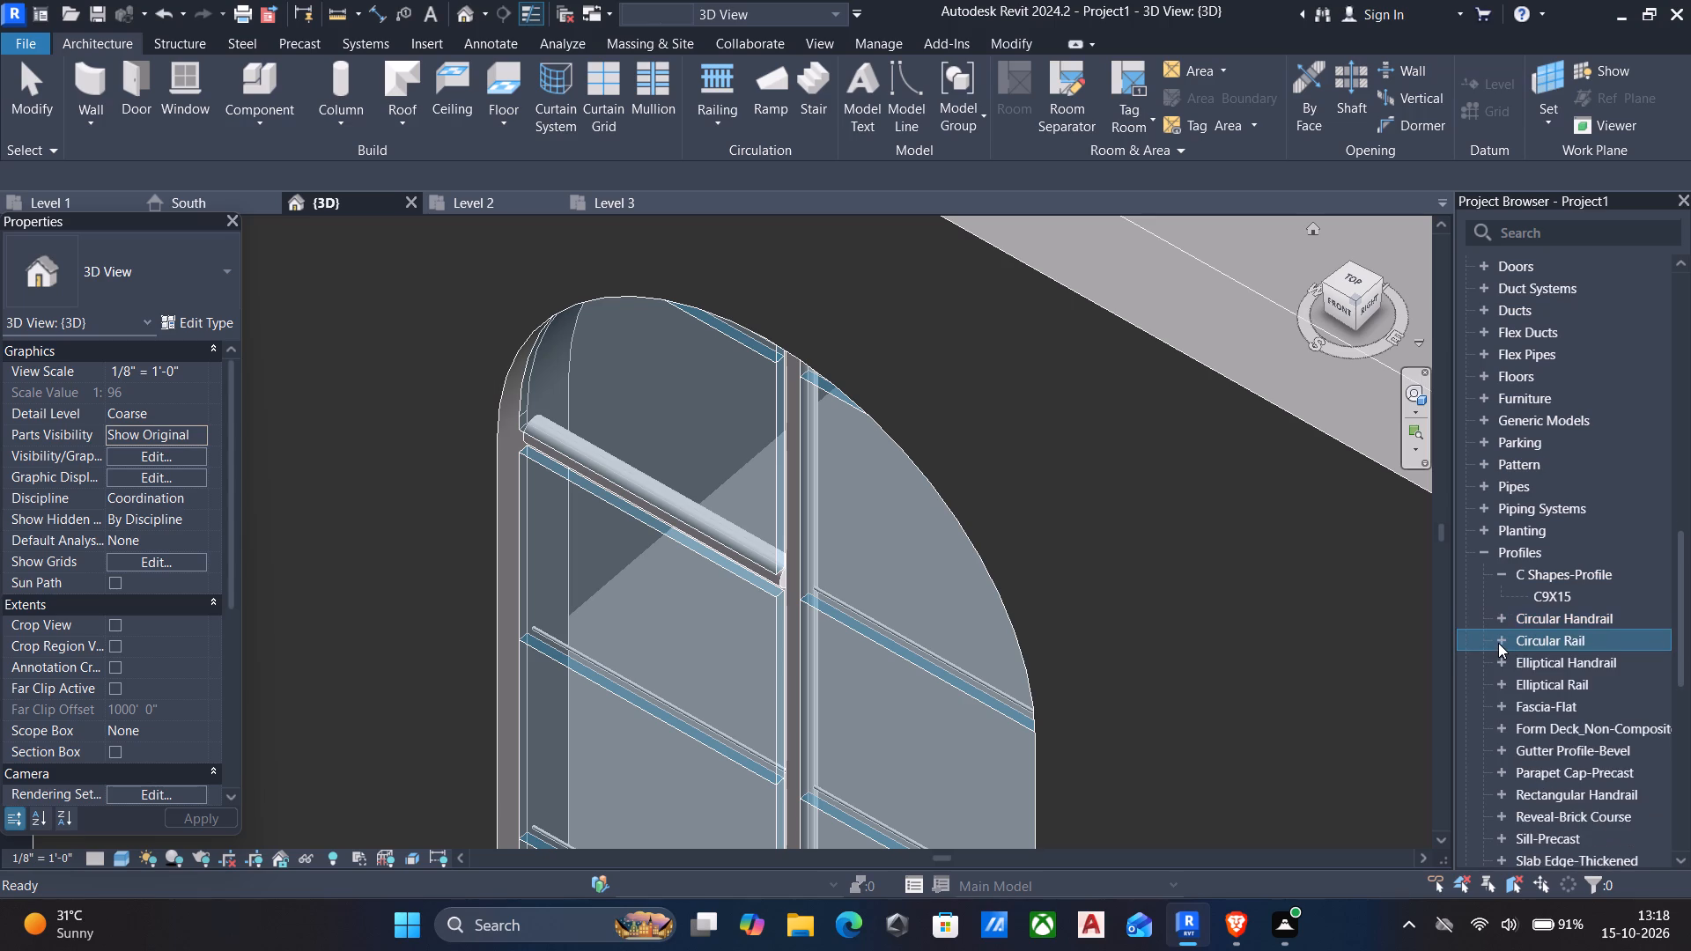
{"action": "left_click", "coordinate": [1501, 639]}
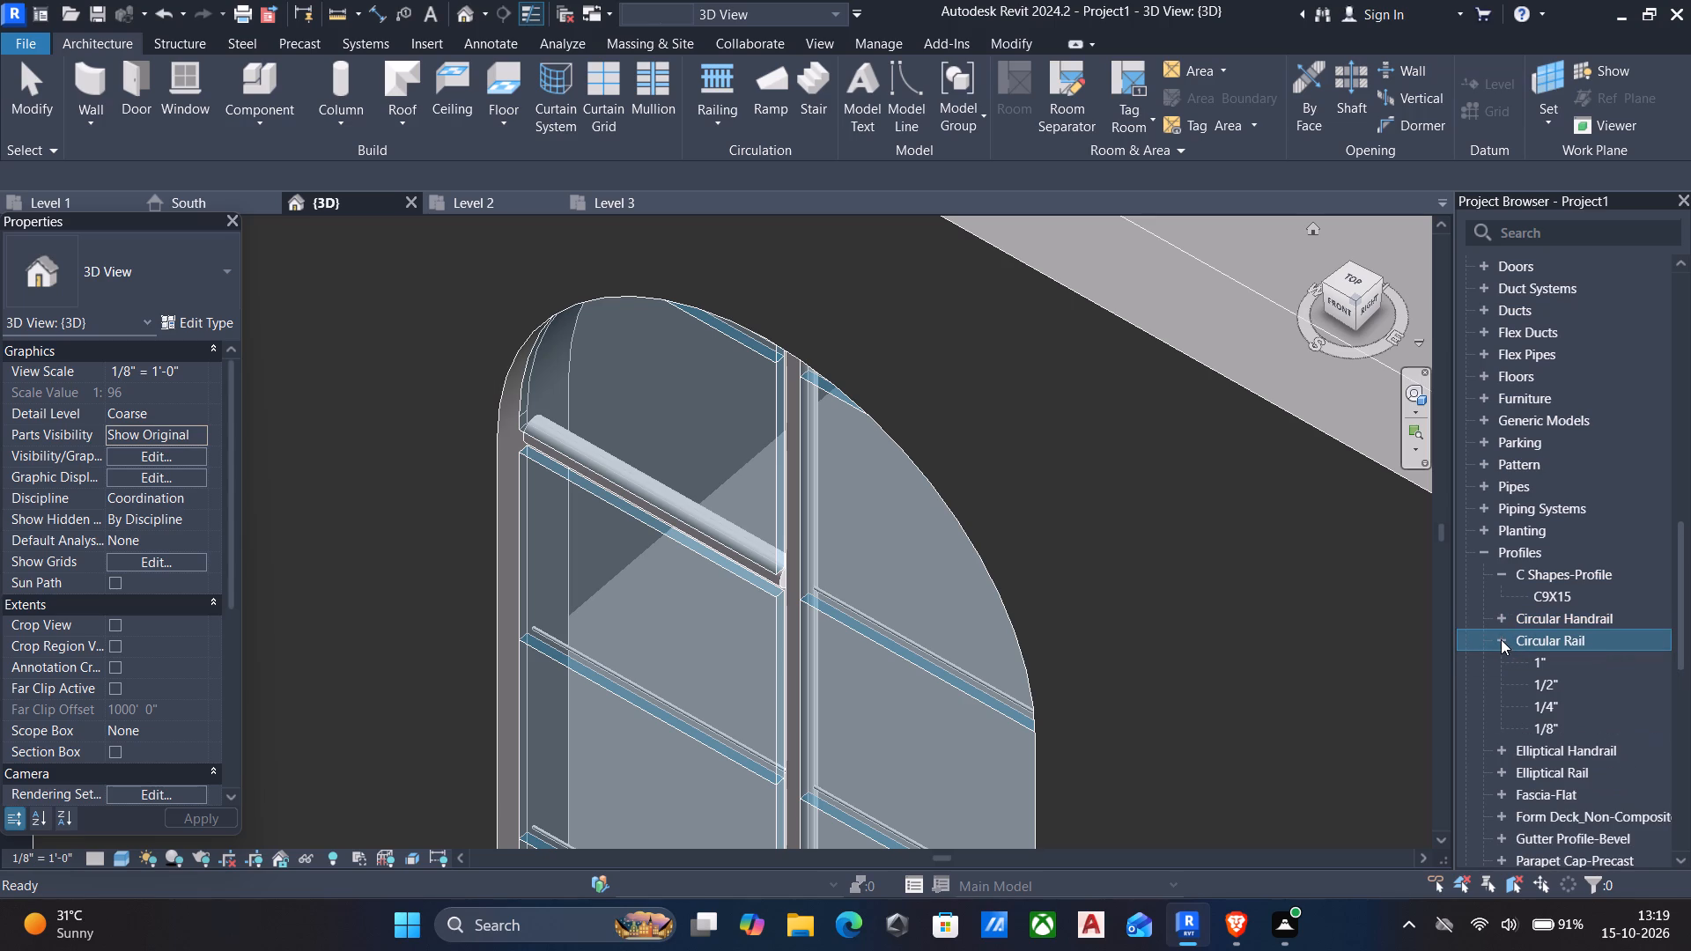
{"action": "scroll", "coordinate": [729, 551], "scroll_direction": "down", "scroll_amount": 3}
{"action": "key", "text": "Escape"}
Set the profile of the thick upper horizontal mullion's 2.5" Circular type to System Mullion Profile: Circular.
{"action": "middle_click_drag", "start_coordinate": [748, 541], "coordinate": [831, 527]}
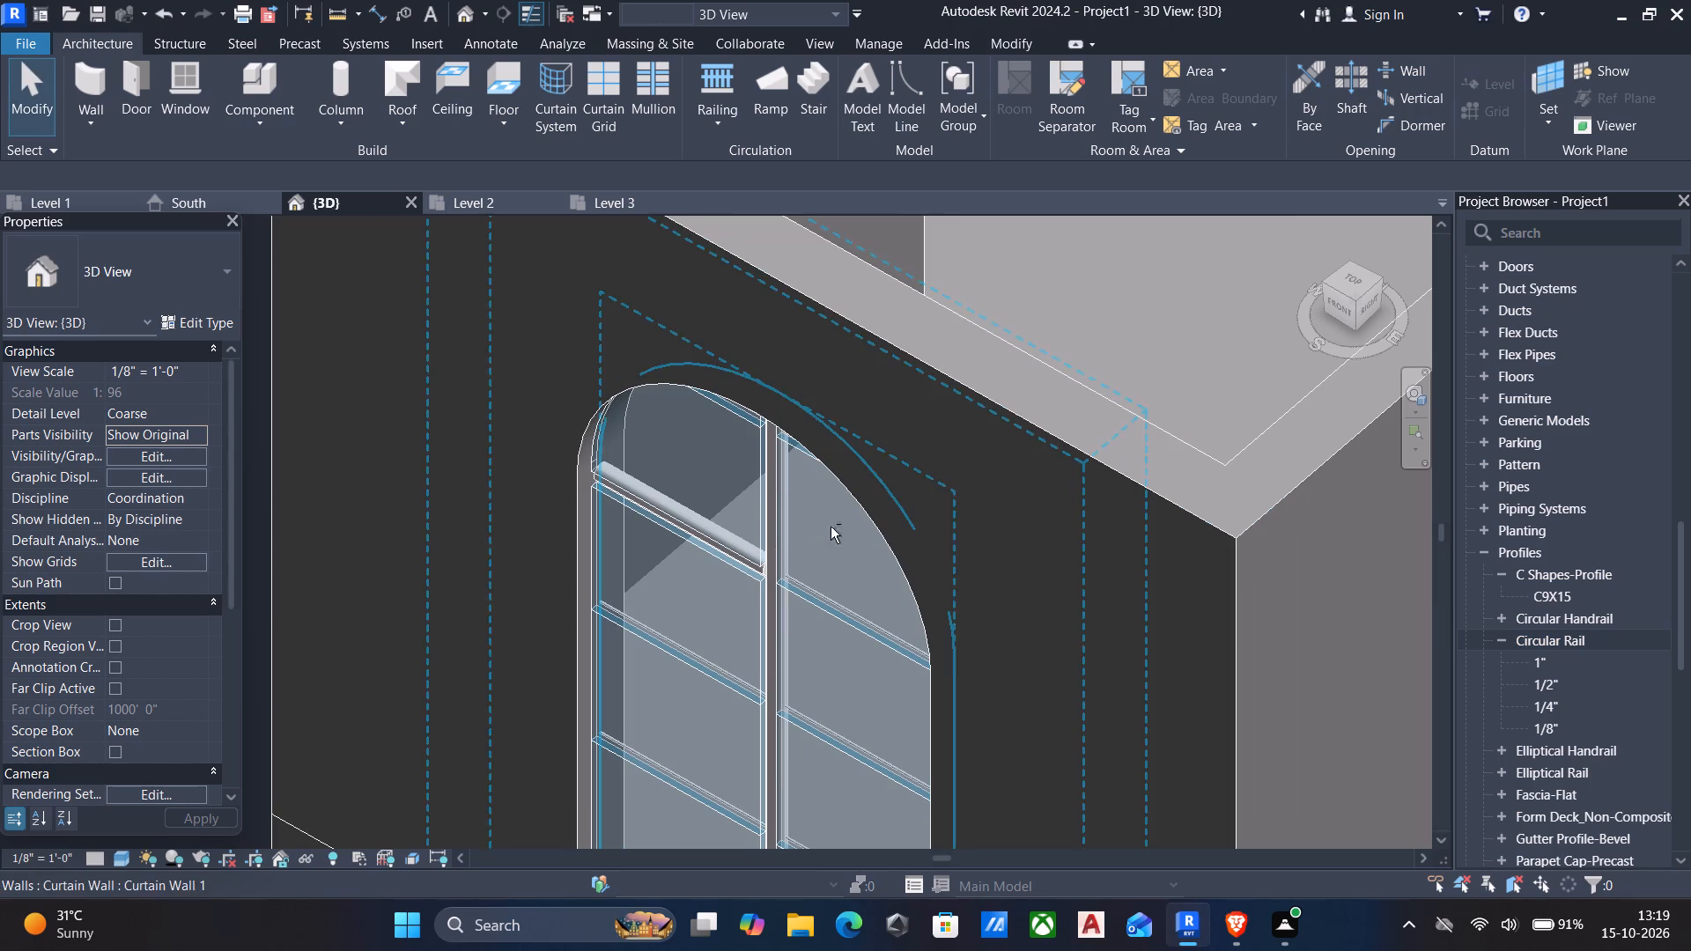
{"action": "middle_click_drag", "start_coordinate": [831, 527], "coordinate": [899, 527]}
{"action": "scroll", "coordinate": [899, 527], "scroll_direction": "down", "scroll_amount": 3}
{"action": "middle_click_drag", "start_coordinate": [873, 501], "coordinate": [1072, 479], "text": "shift"}
{"action": "scroll", "coordinate": [949, 585], "scroll_direction": "up", "scroll_amount": 5}
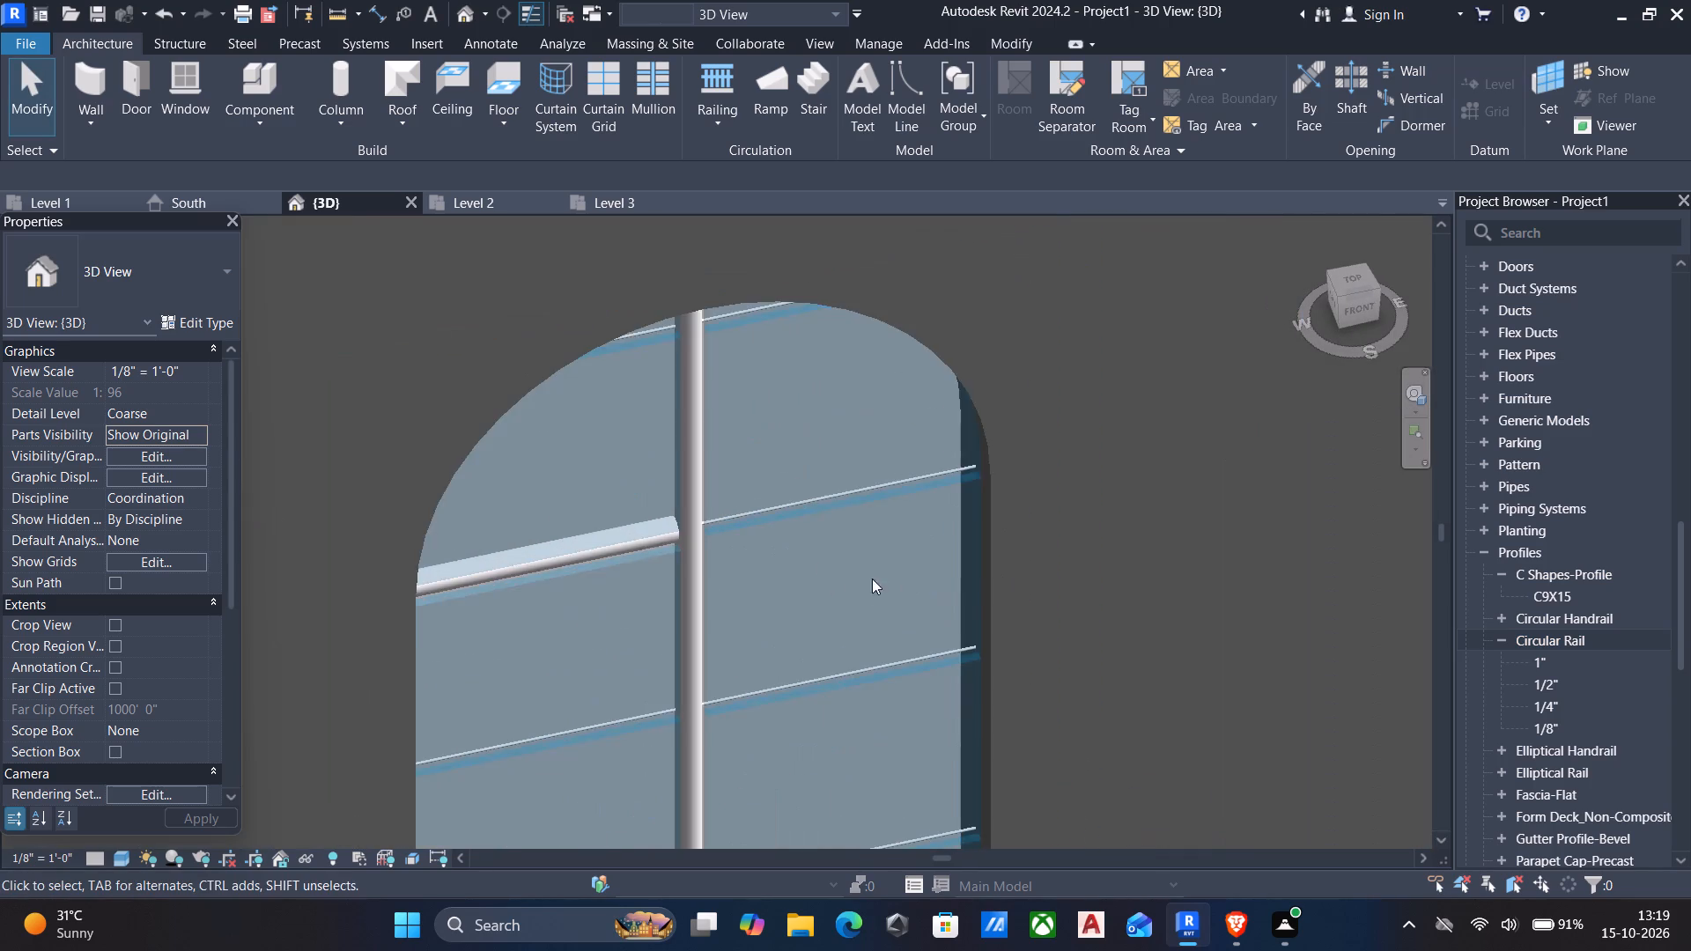
{"action": "scroll", "coordinate": [850, 574], "scroll_direction": "up", "scroll_amount": 2}
{"action": "middle_click_drag", "start_coordinate": [860, 569], "coordinate": [1114, 559]}
{"action": "scroll", "coordinate": [916, 510], "scroll_direction": "up", "scroll_amount": 5}
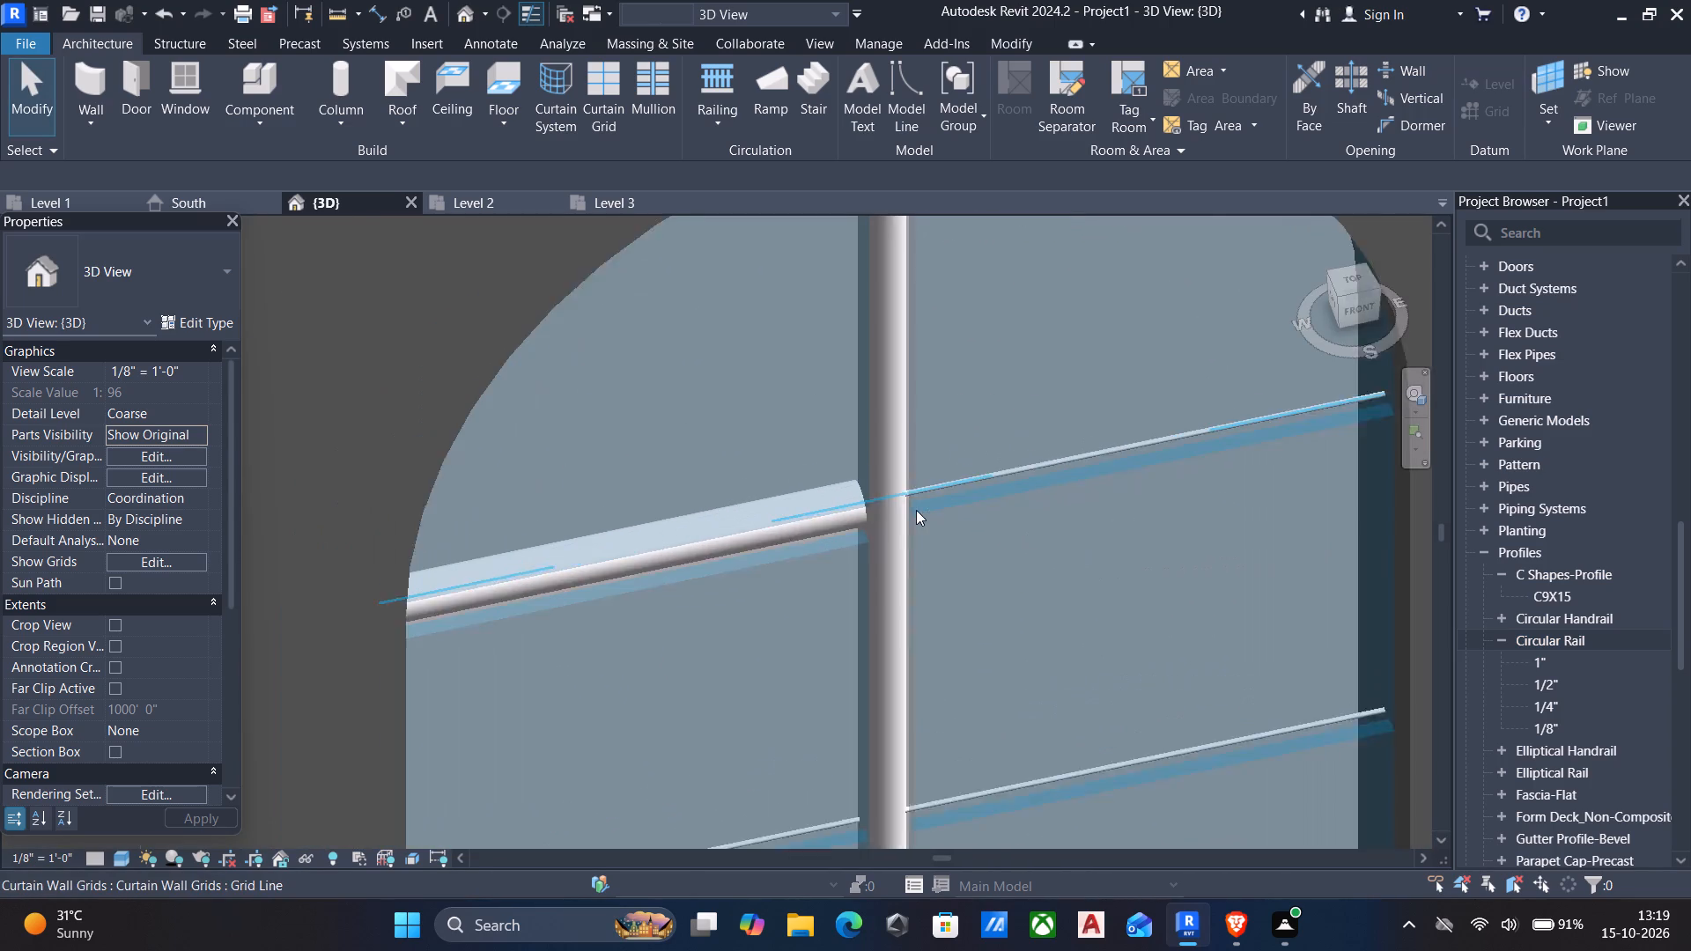
{"action": "middle_click_drag", "start_coordinate": [837, 541], "coordinate": [997, 444]}
{"action": "scroll", "coordinate": [1002, 443], "scroll_direction": "down", "scroll_amount": 5}
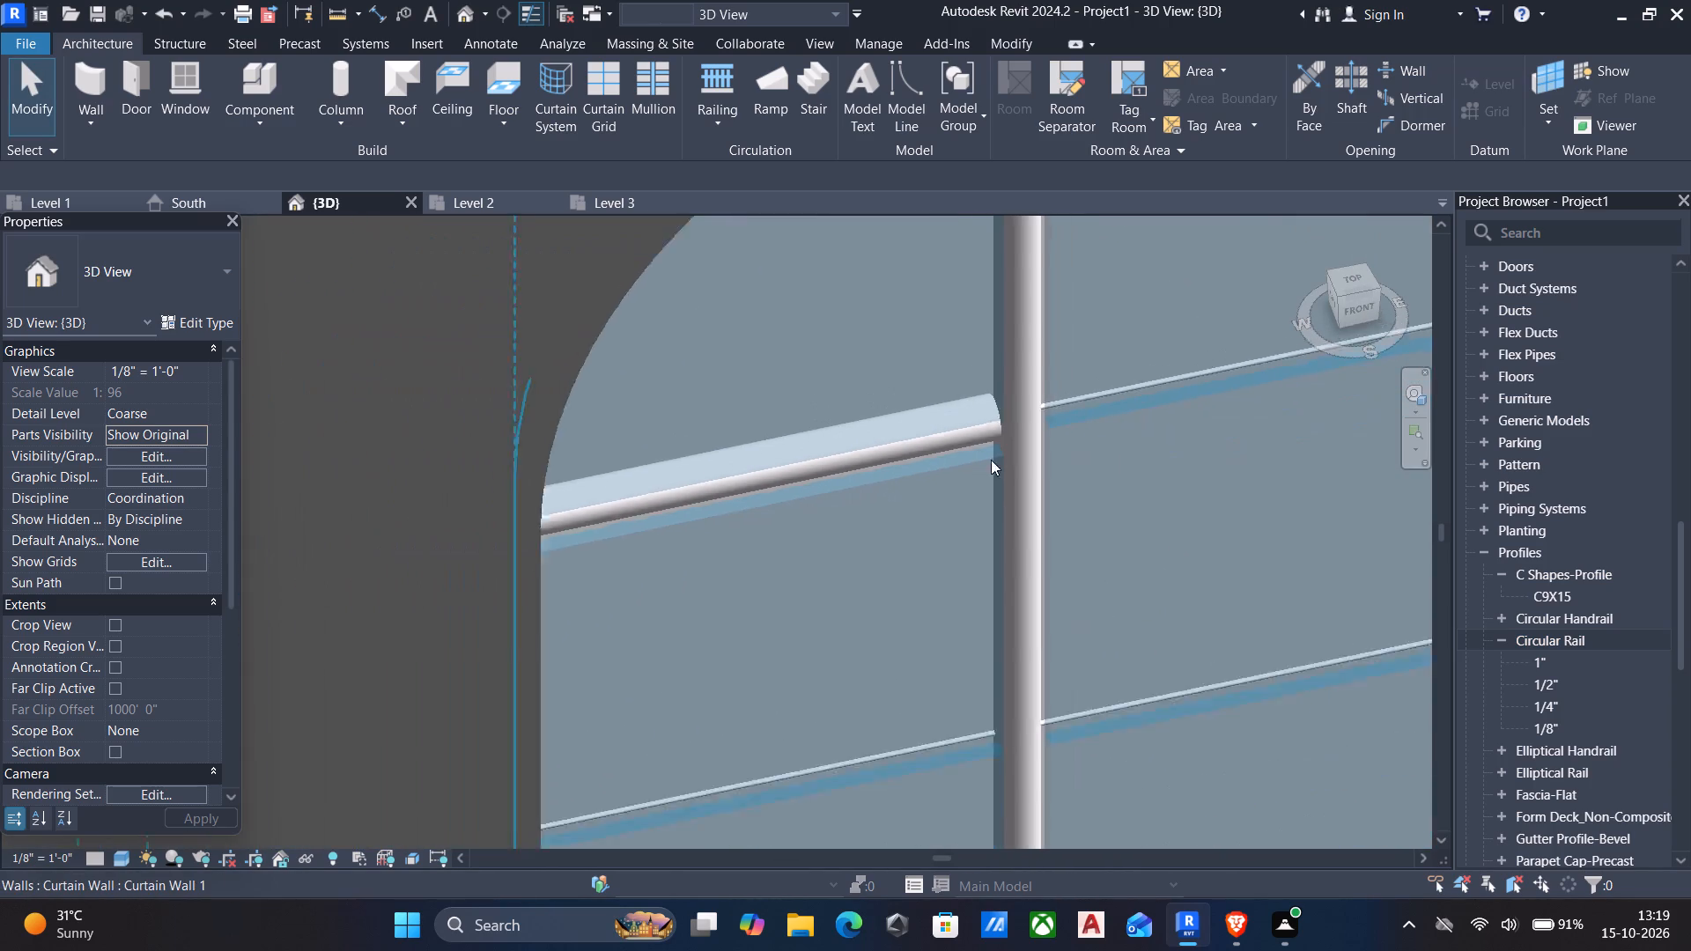
{"action": "key", "text": "Escape"}
{"action": "left_click", "coordinate": [830, 468]}
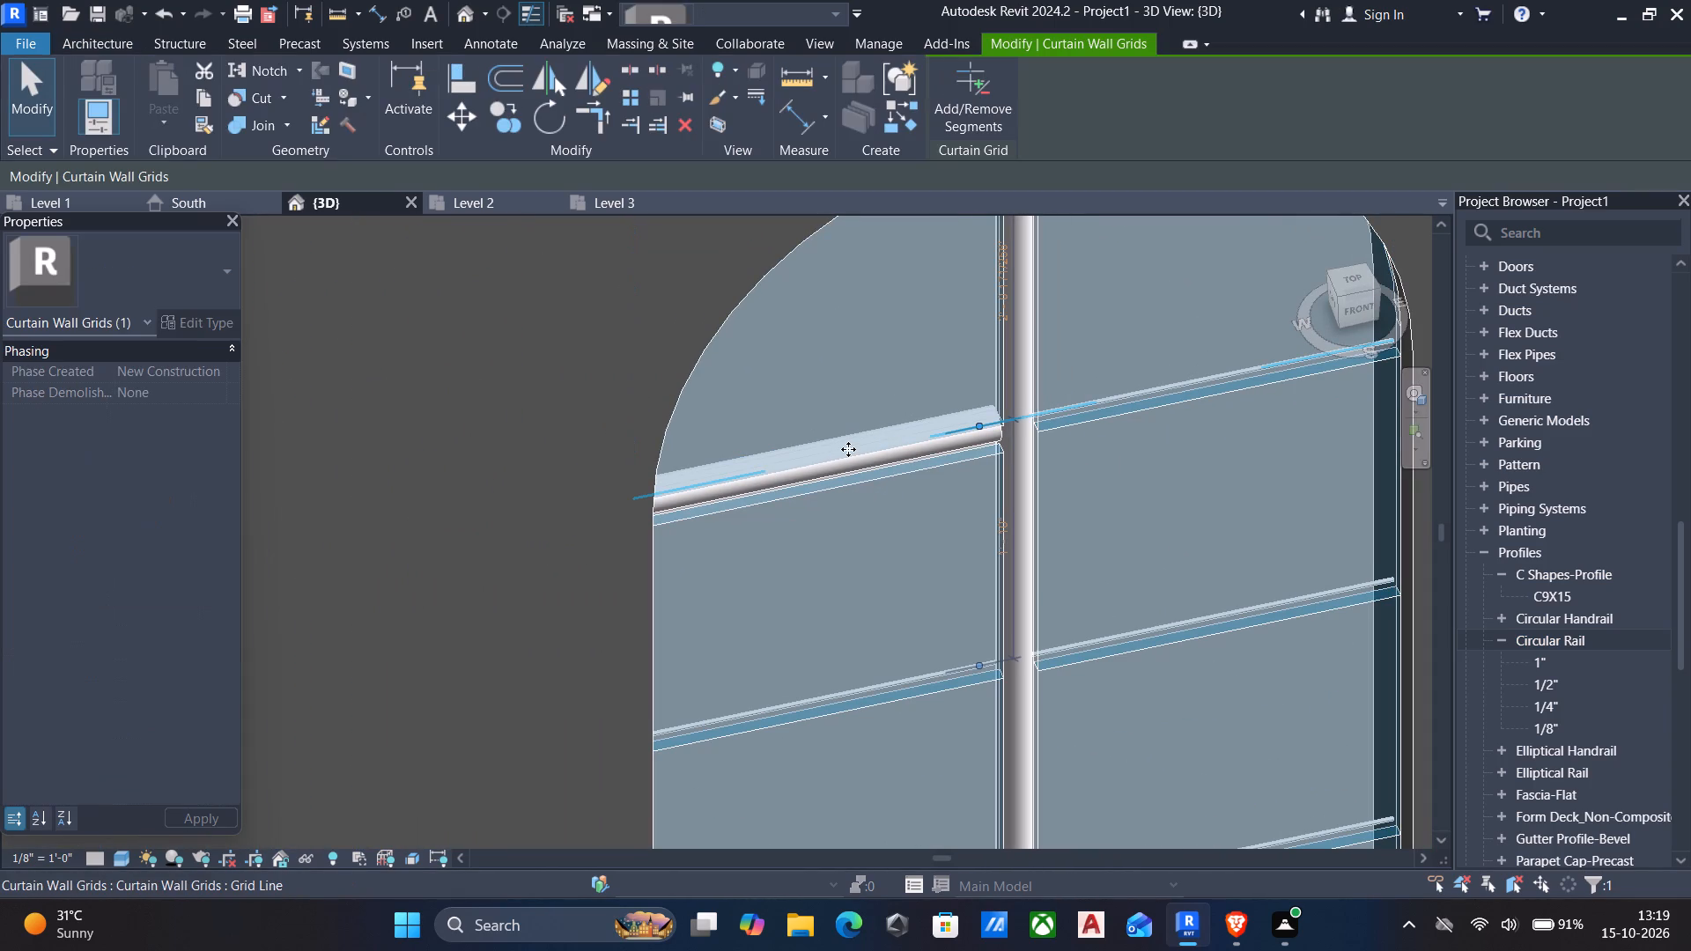
{"action": "key", "text": "Escape"}
{"action": "key", "text": "Tab"}
{"action": "key", "text": "Tab"}
{"action": "key", "text": "Tab"}
{"action": "key", "text": "Tab"}
{"action": "key", "text": "Tab"}
{"action": "key", "text": "Tab"}
{"action": "key", "text": "Tab"}
{"action": "key", "text": "Tab"}
{"action": "key", "text": "Tab"}
{"action": "key", "text": "Tab"}
{"action": "key", "text": "Tab"}
{"action": "key", "text": "Tab"}
{"action": "key", "text": "Tab"}
{"action": "key", "text": "Tab"}
{"action": "key", "text": "Tab"}
{"action": "key", "text": "Tab"}
{"action": "key", "text": "Tab"}
{"action": "key", "text": "Tab"}
{"action": "key", "text": "Tab"}
{"action": "key", "text": "Tab"}
{"action": "left_click", "coordinate": [856, 457]}
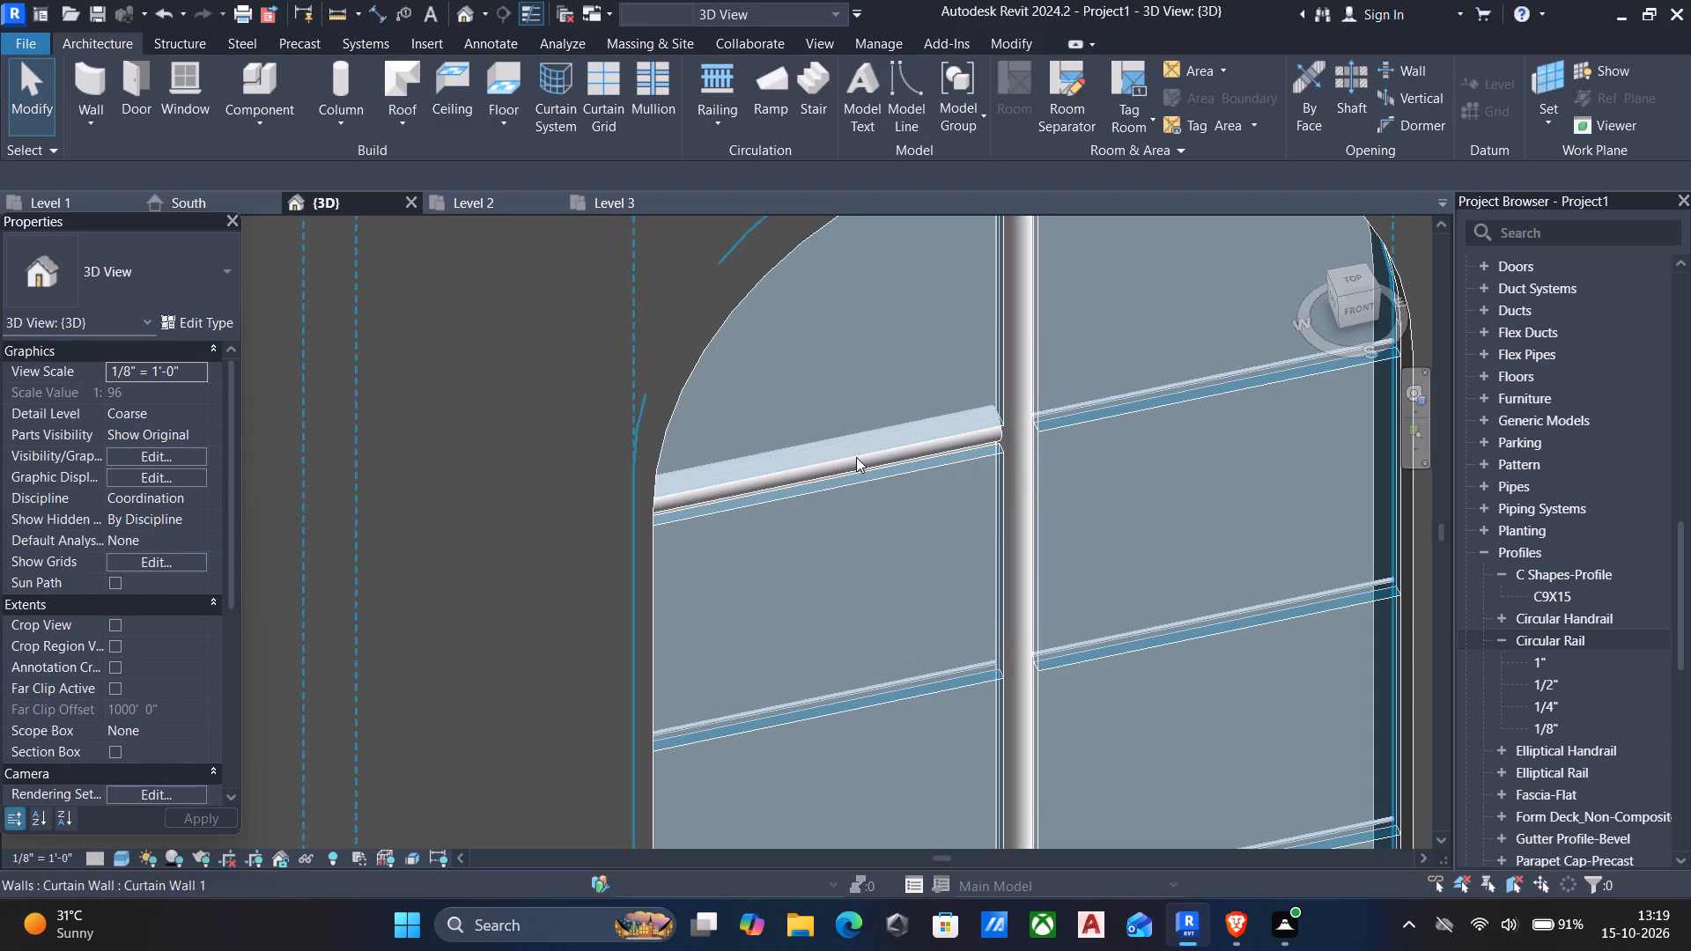
{"action": "left_click", "coordinate": [858, 457]}
{"action": "key", "text": "Escape"}
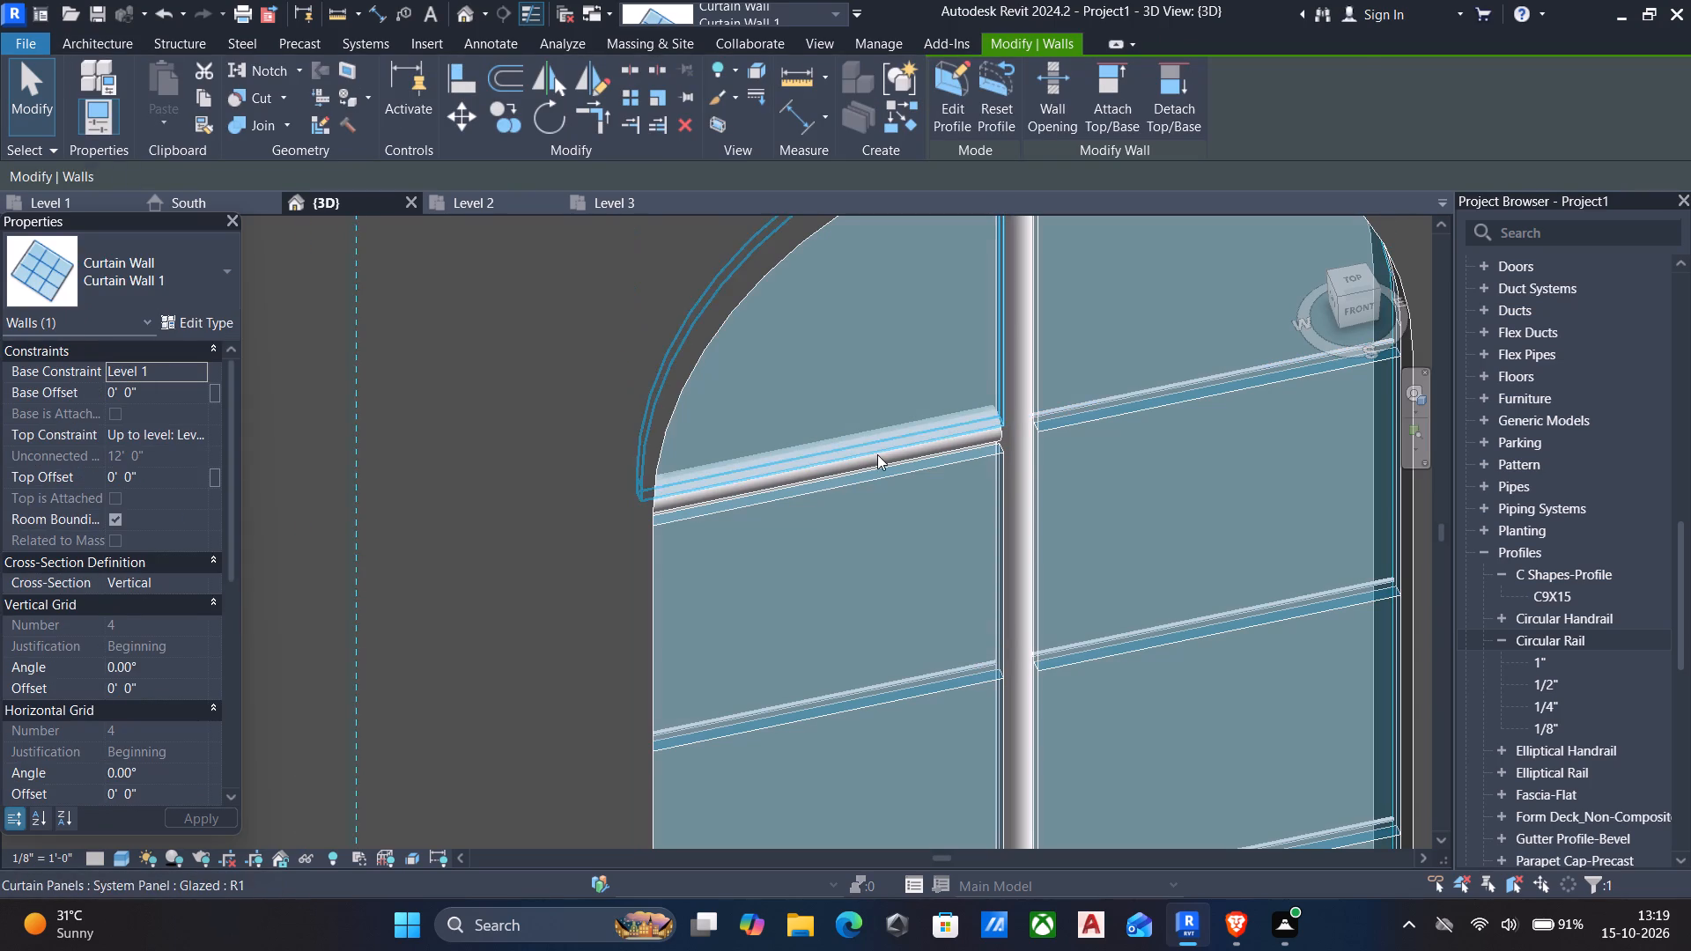
{"action": "left_click", "coordinate": [873, 461]}
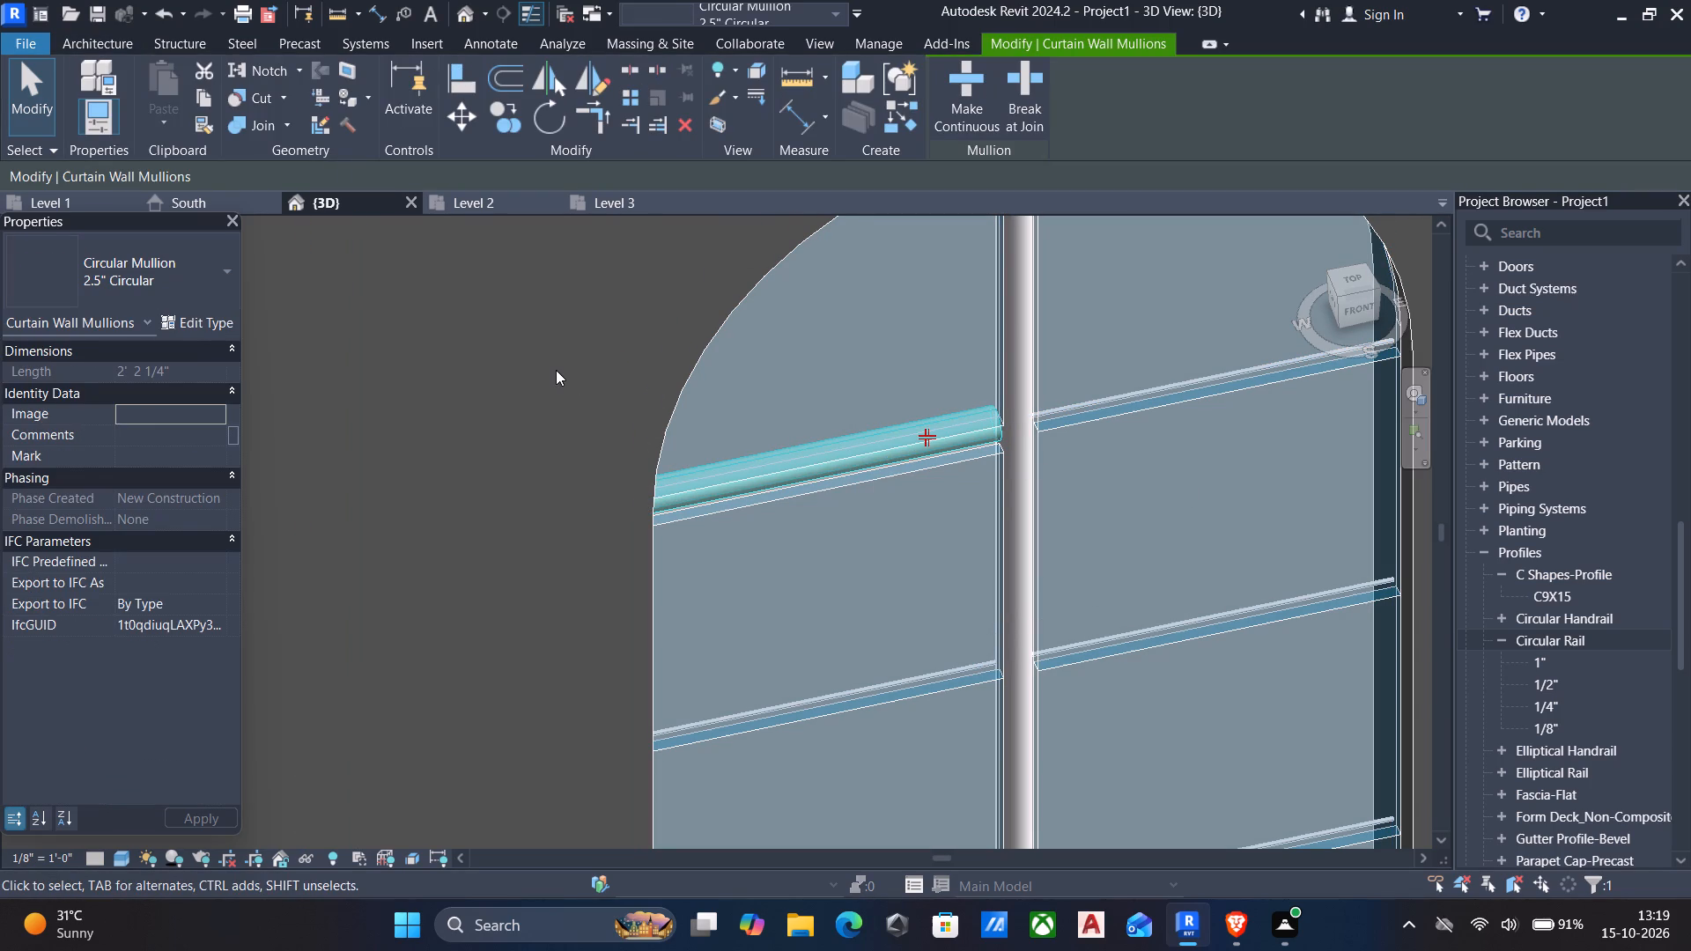
{"action": "left_click", "coordinate": [197, 321]}
{"action": "scroll", "coordinate": [1186, 556], "scroll_direction": "down", "scroll_amount": 9}
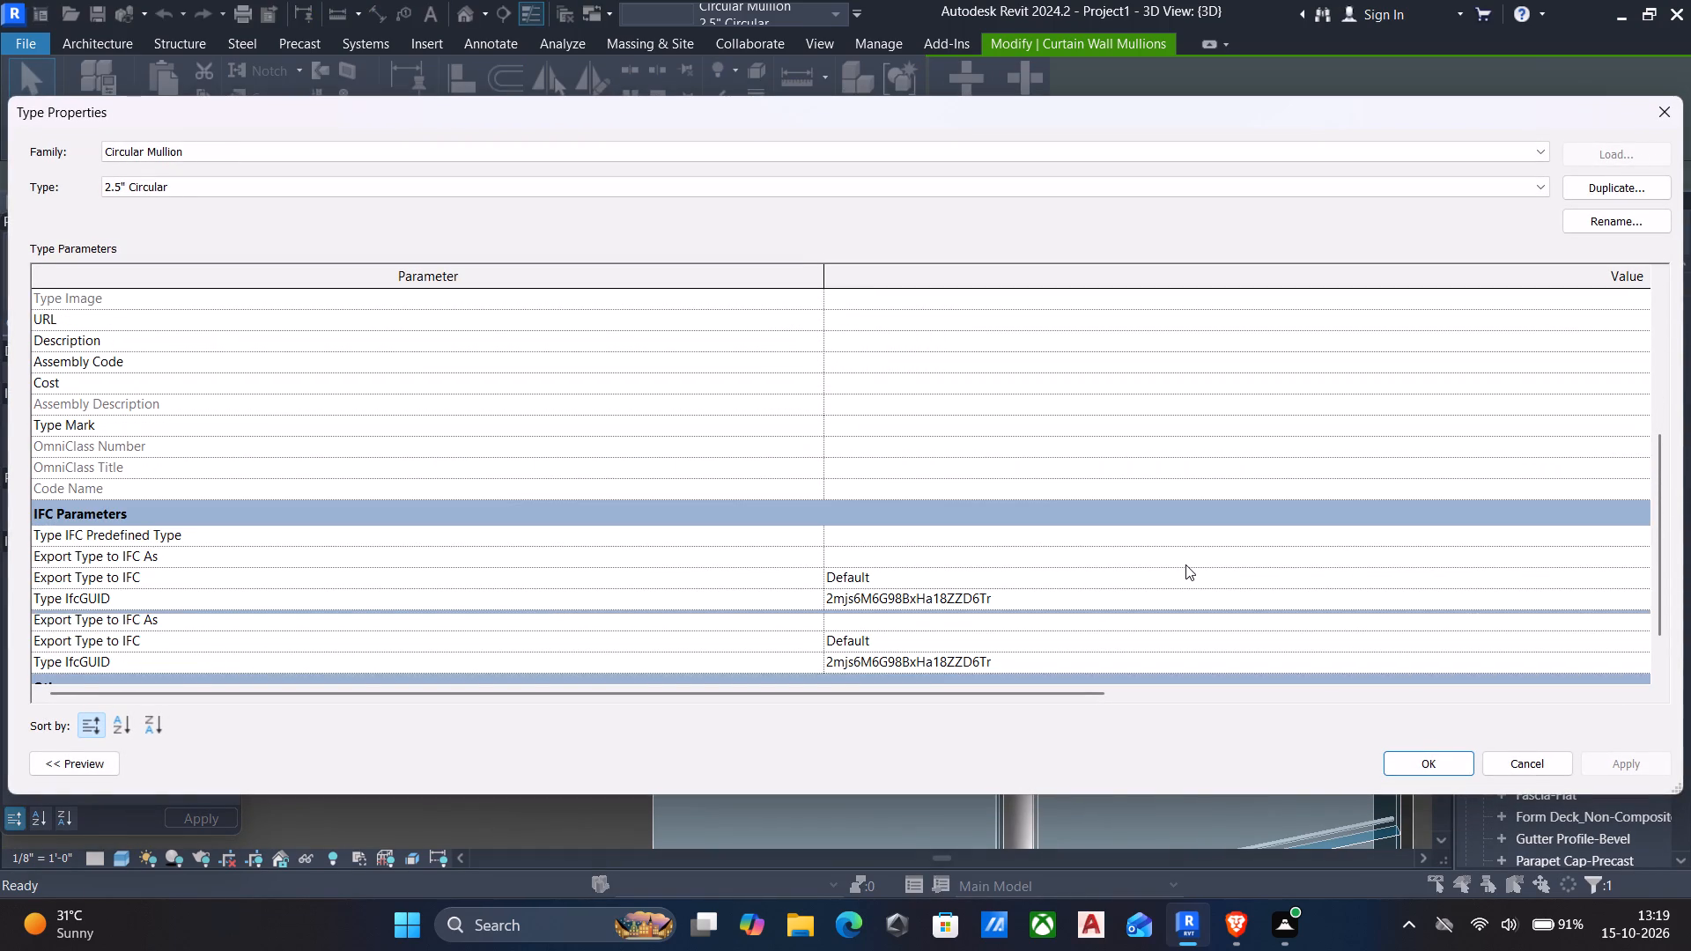
{"action": "scroll", "coordinate": [1185, 564], "scroll_direction": "down", "scroll_amount": 3}
{"action": "scroll", "coordinate": [1140, 558], "scroll_direction": "up", "scroll_amount": 4}
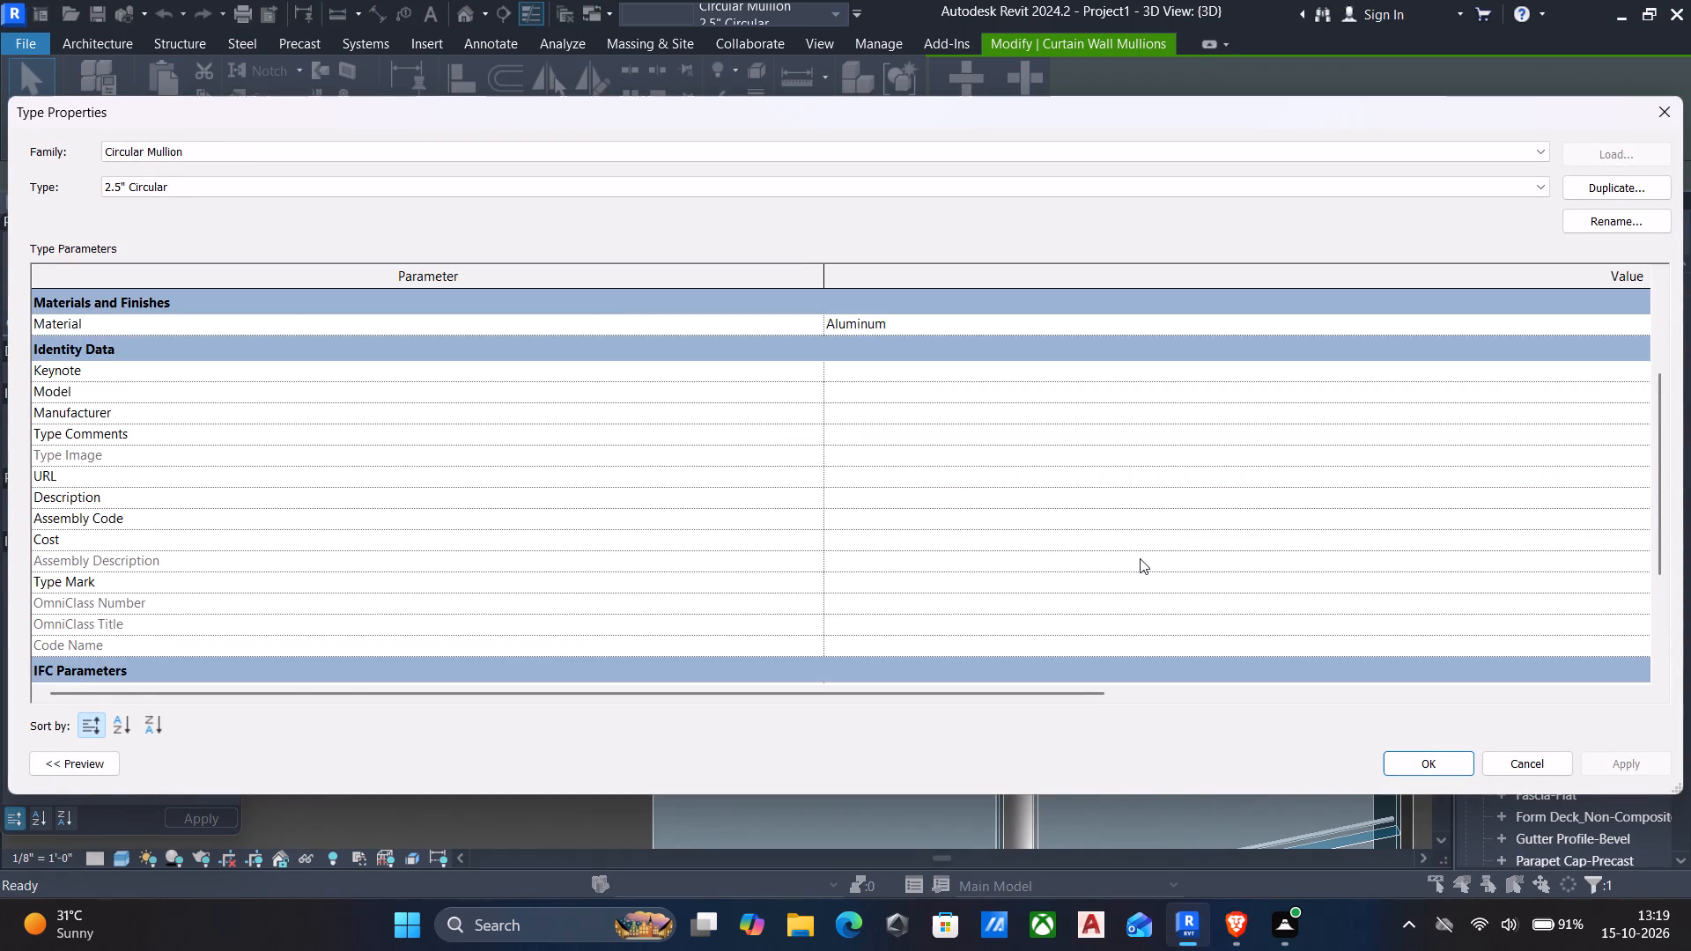
{"action": "scroll", "coordinate": [1140, 558], "scroll_direction": "up", "scroll_amount": 7}
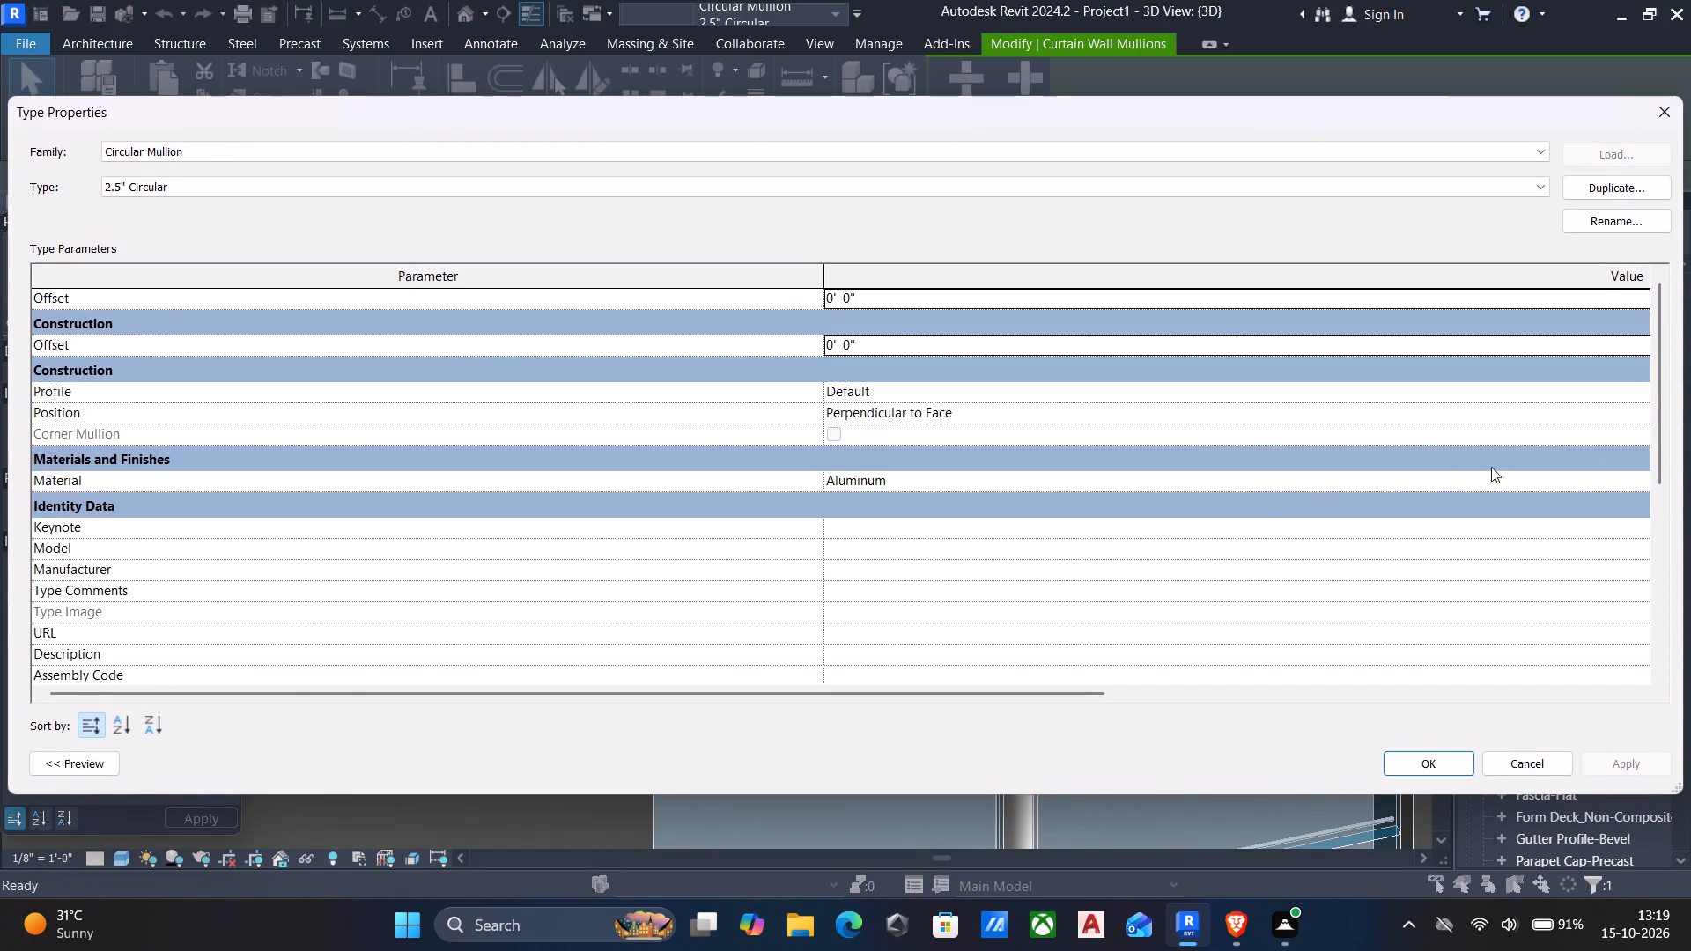
{"action": "left_click", "coordinate": [1649, 389]}
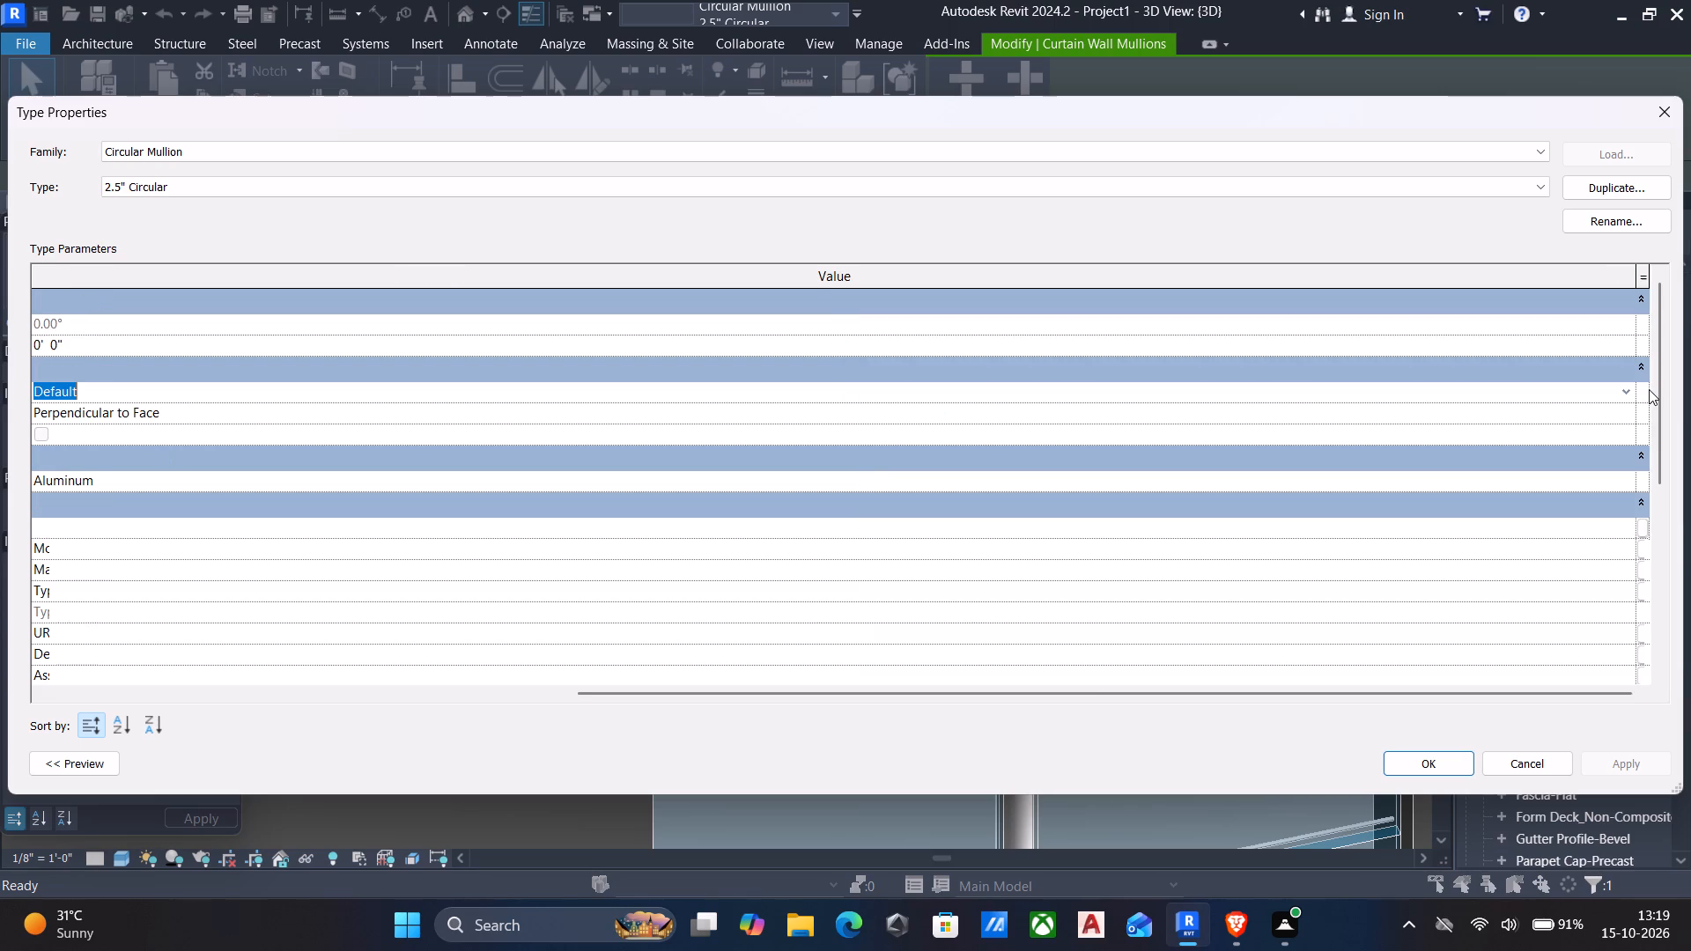
{"action": "left_click", "coordinate": [1624, 388]}
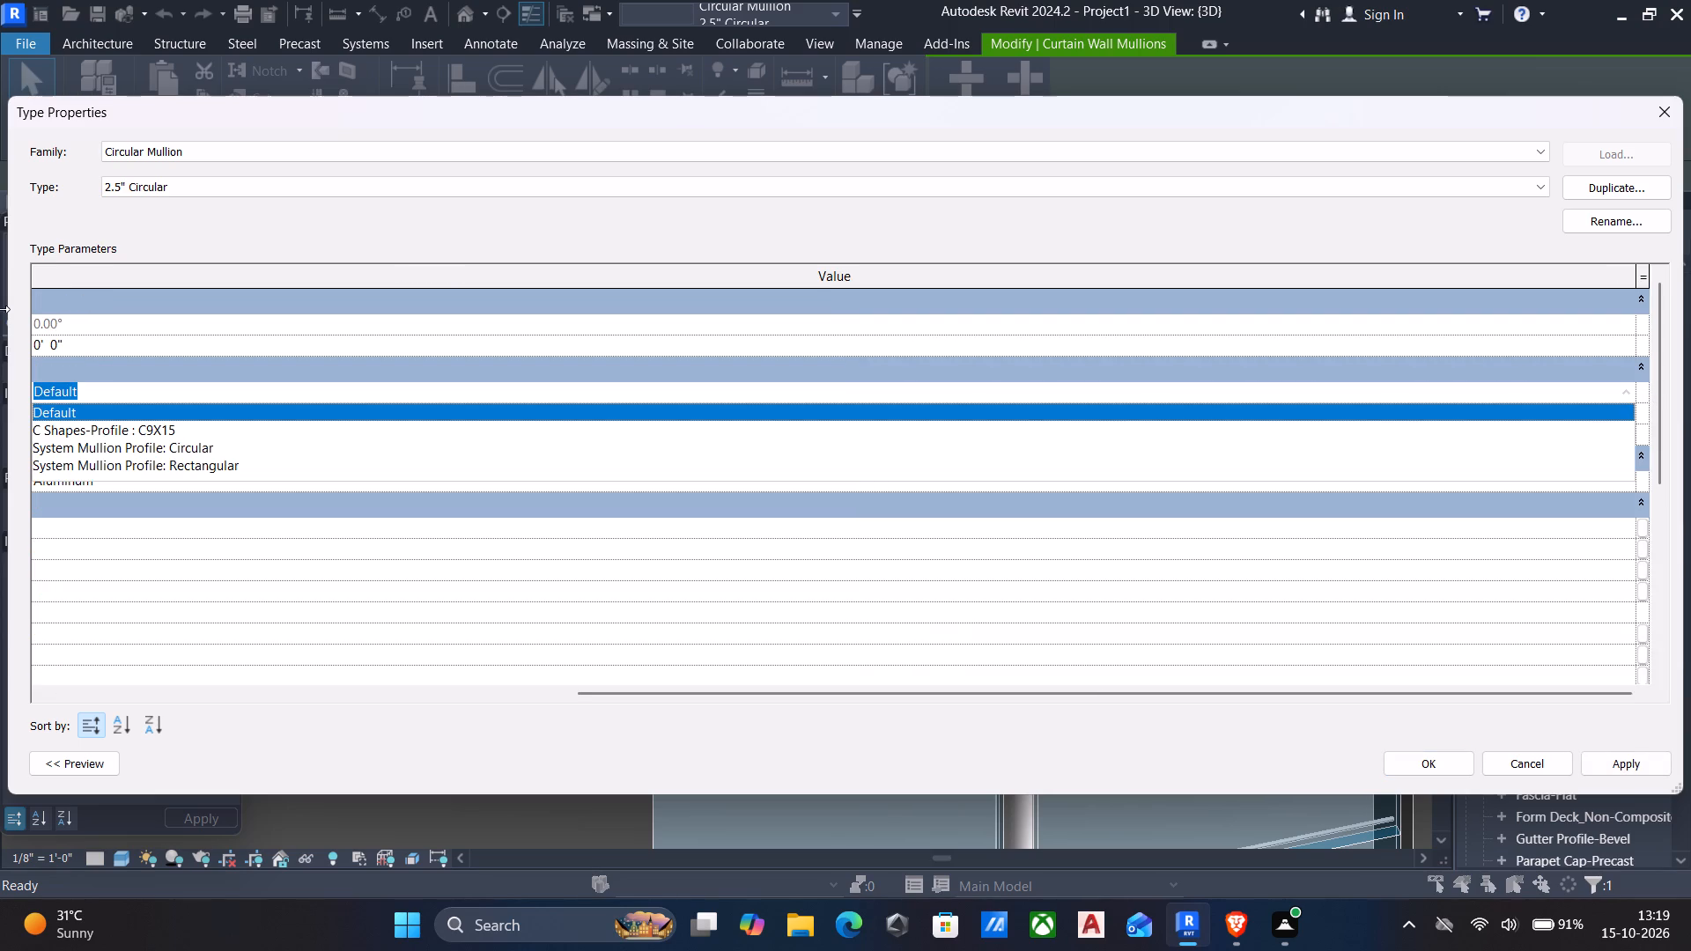
{"action": "left_click", "coordinate": [188, 450]}
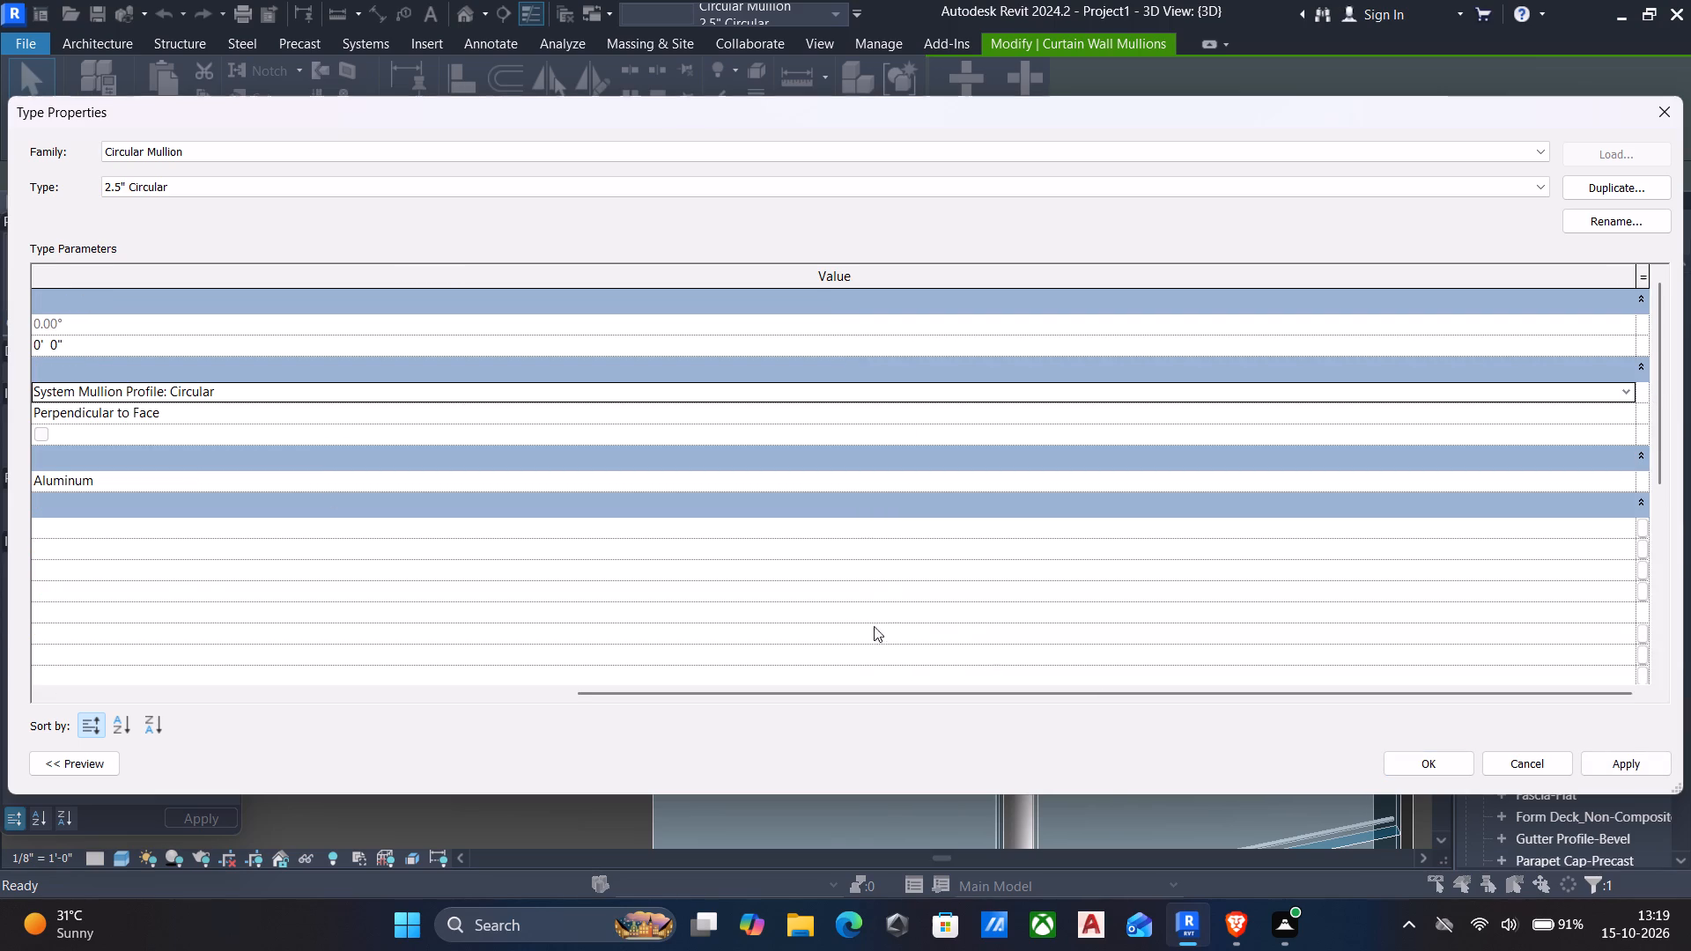
{"action": "left_click", "coordinate": [1620, 767]}
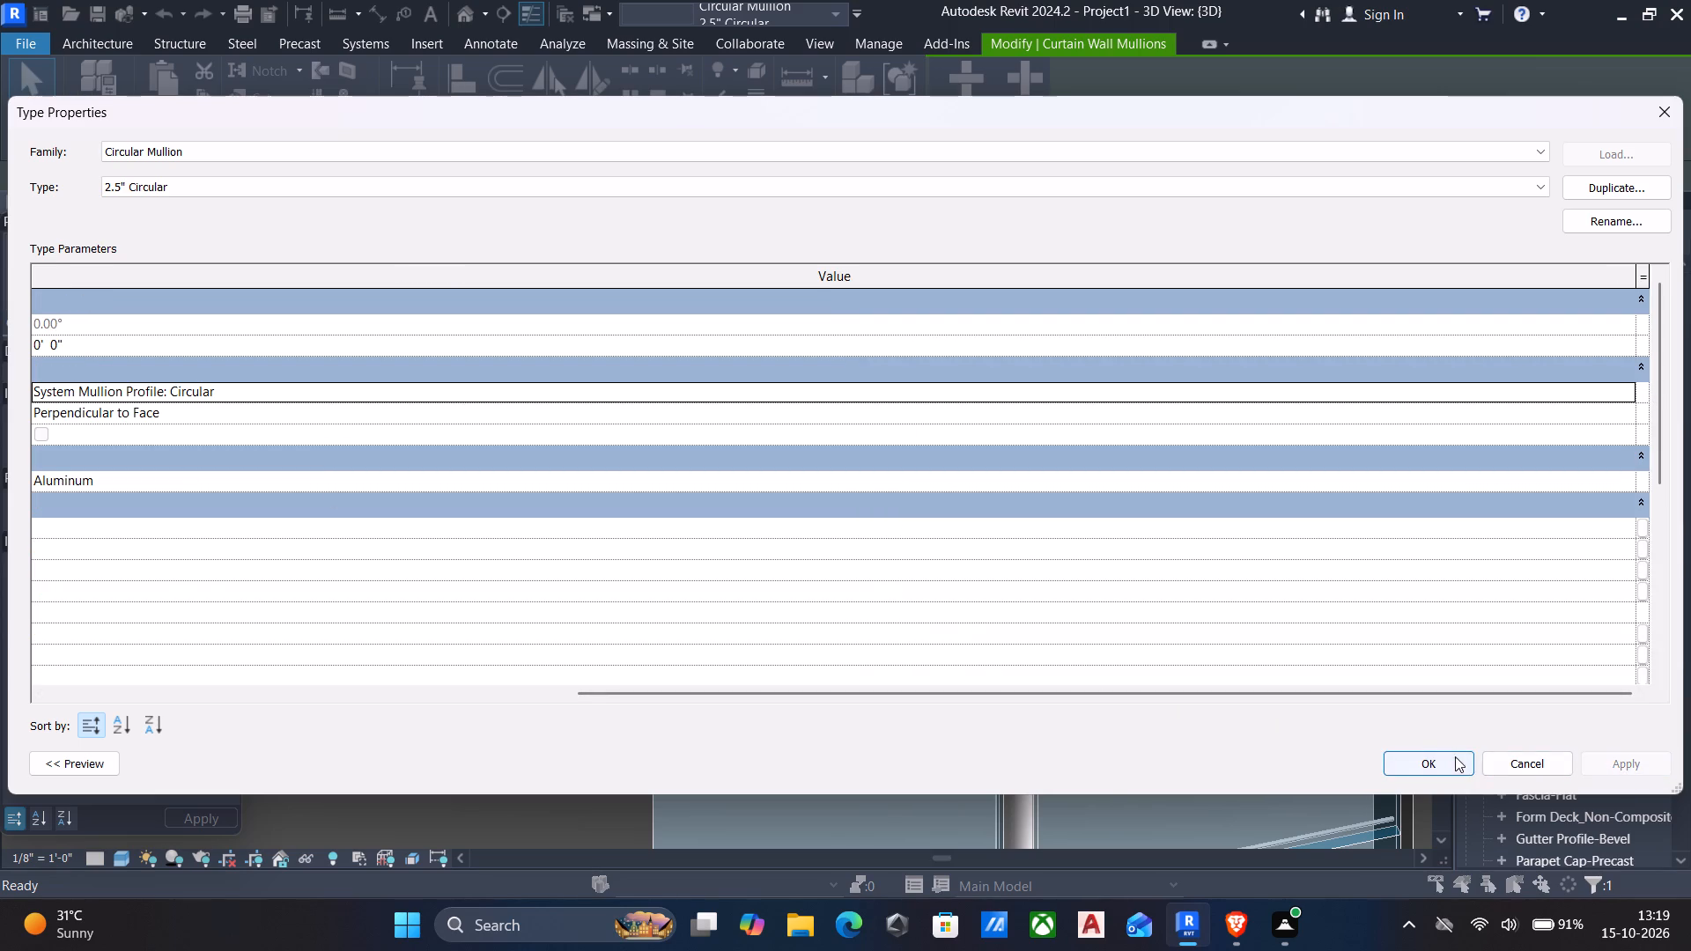
{"action": "left_click", "coordinate": [1453, 756]}
{"action": "scroll", "coordinate": [1223, 519], "scroll_direction": "down", "scroll_amount": 5}
{"action": "key", "text": "Escape"}
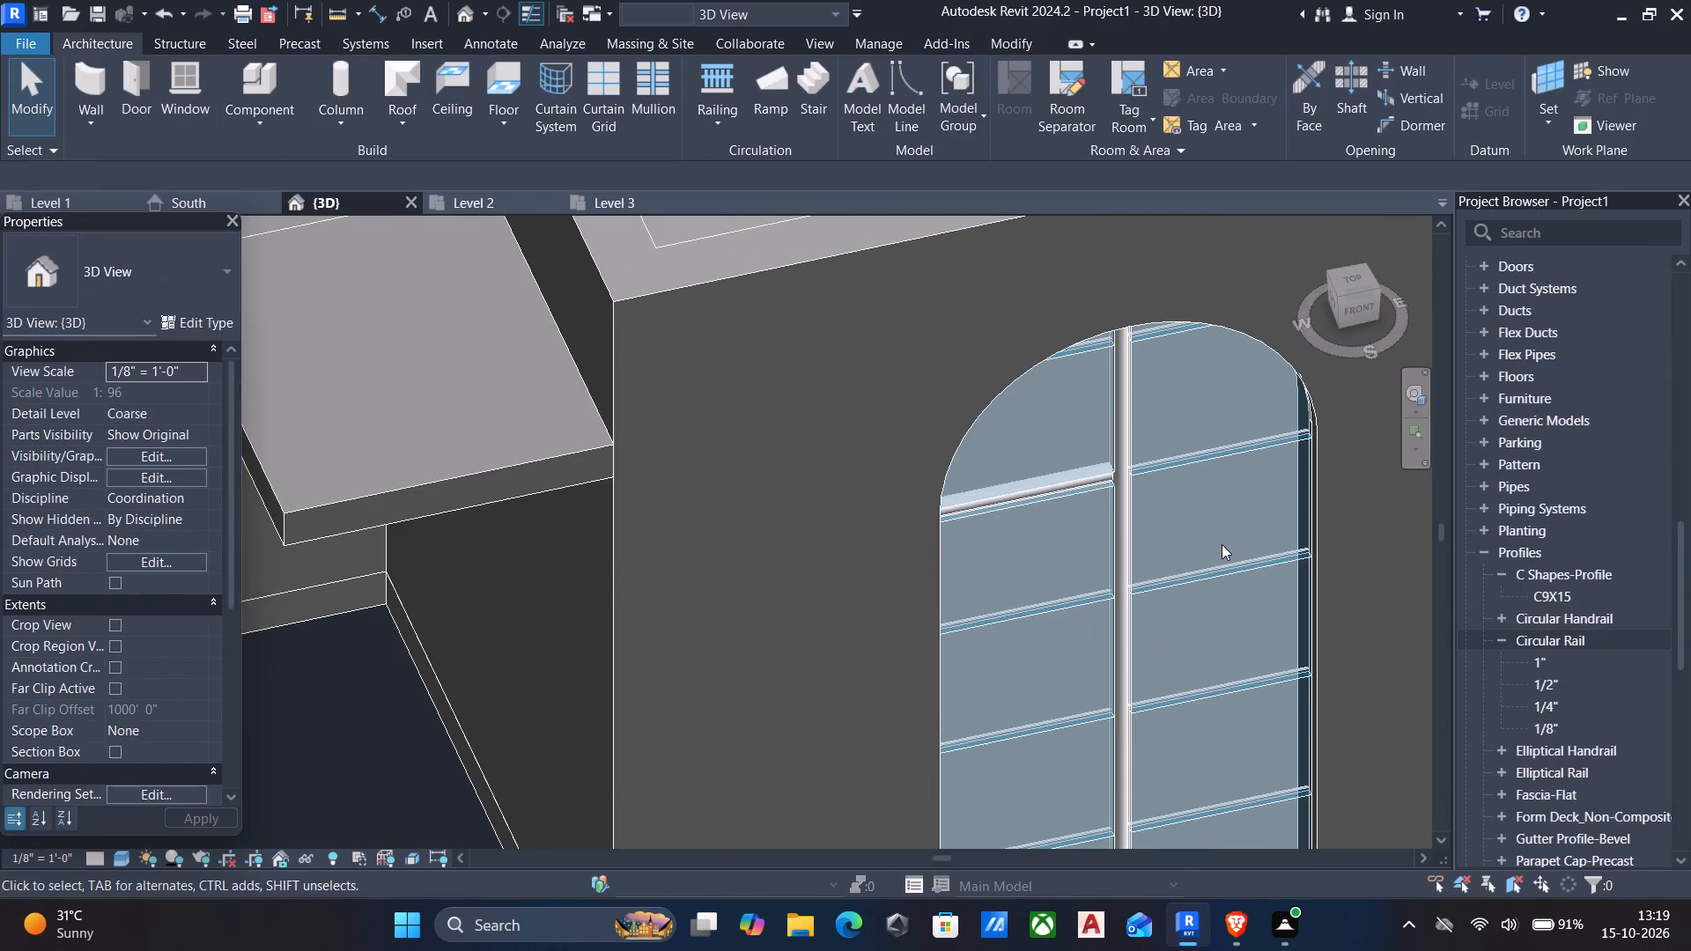
Examine the arched curtain wall from several angles to compare the thick horizontal mullion with the thinner ones.
{"action": "scroll", "coordinate": [1223, 555], "scroll_direction": "down", "scroll_amount": 2}
{"action": "middle_click_drag", "start_coordinate": [1223, 556], "coordinate": [1035, 527], "text": "shift"}
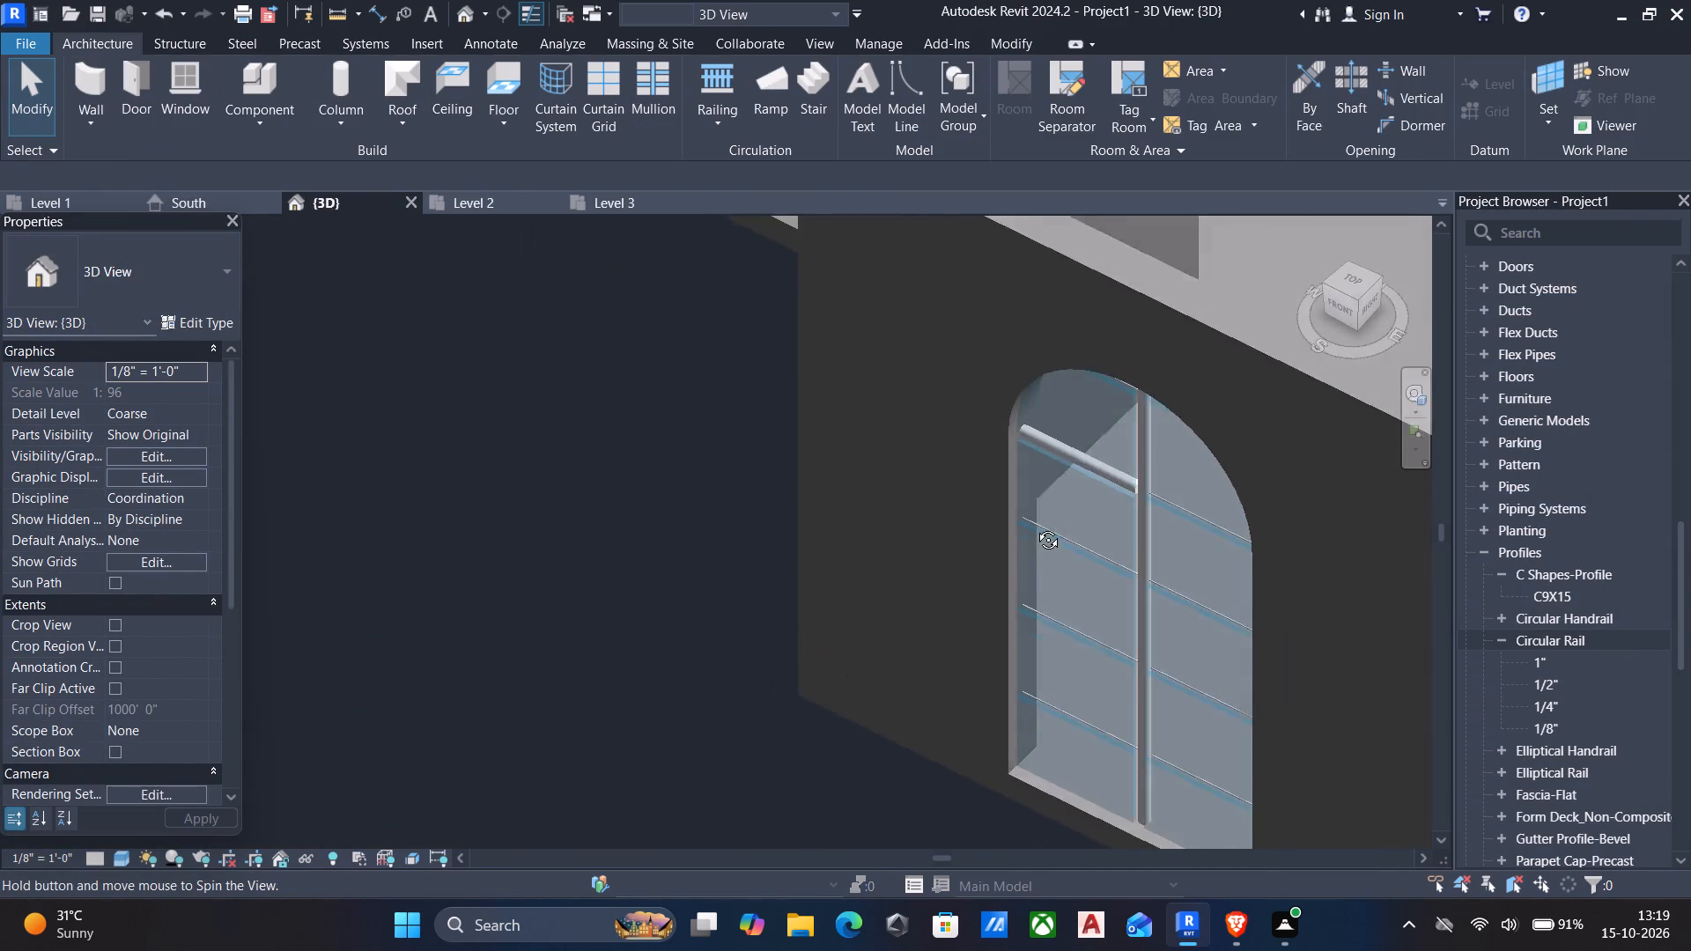
{"action": "middle_click_drag", "start_coordinate": [1035, 527], "coordinate": [1040, 416], "text": "shift"}
{"action": "scroll", "coordinate": [1031, 467], "scroll_direction": "down", "scroll_amount": 2}
{"action": "middle_click_drag", "start_coordinate": [1038, 471], "coordinate": [1141, 541], "text": "shift"}
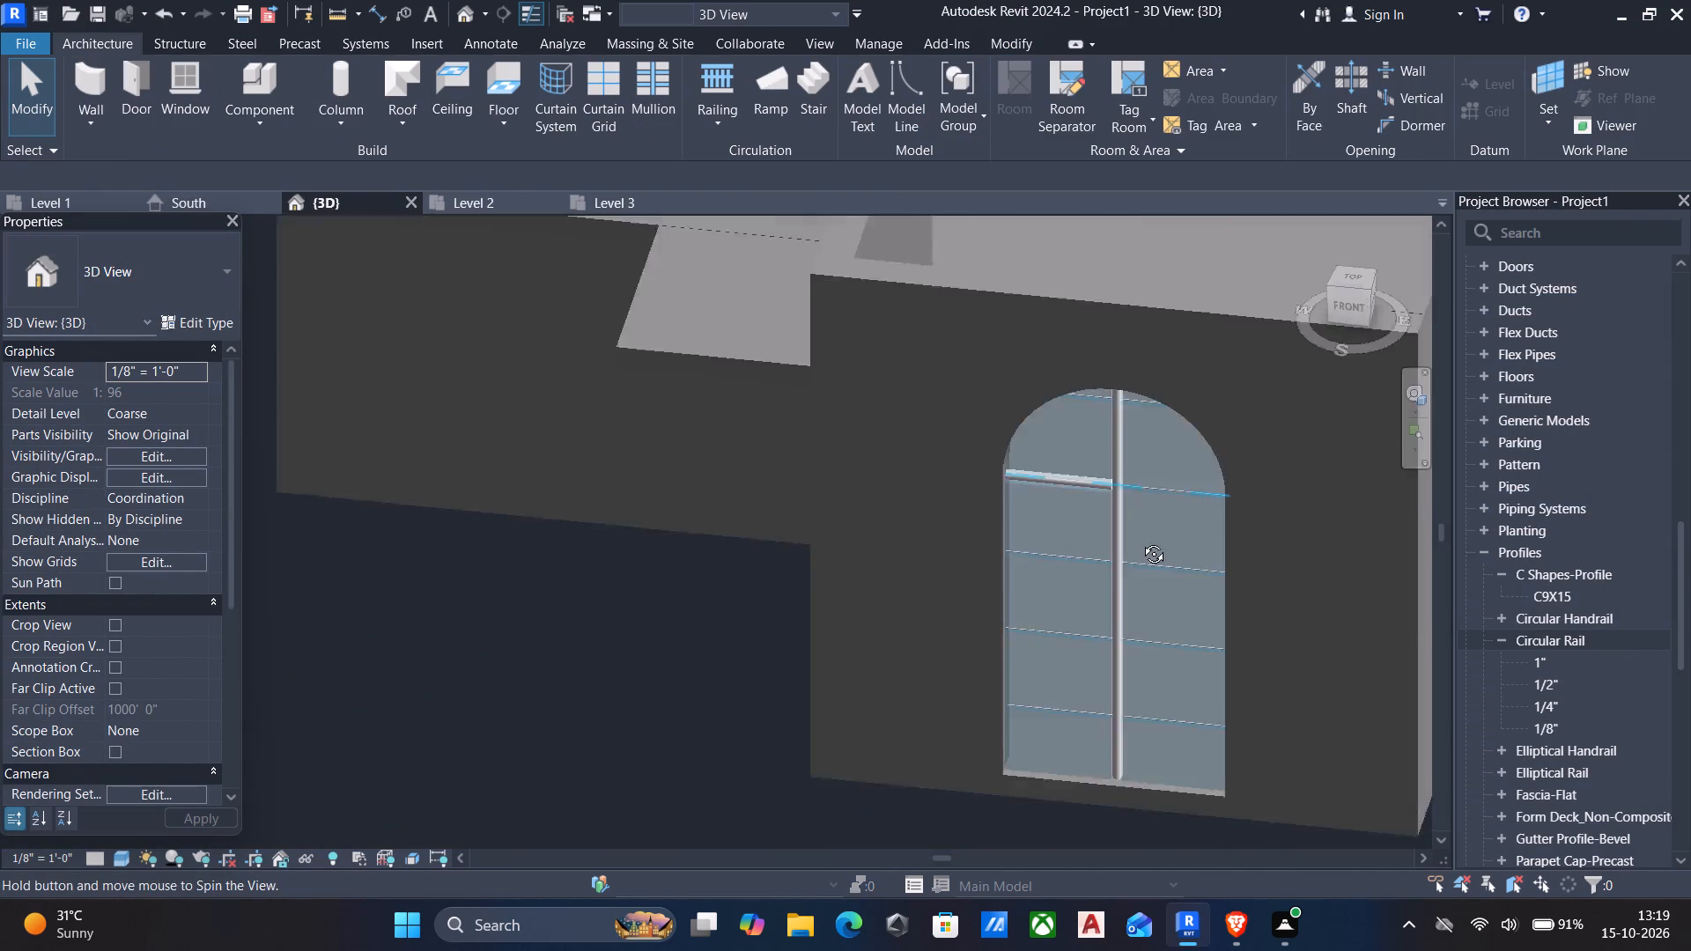
{"action": "middle_click_drag", "start_coordinate": [1141, 541], "coordinate": [1263, 534], "text": "shift"}
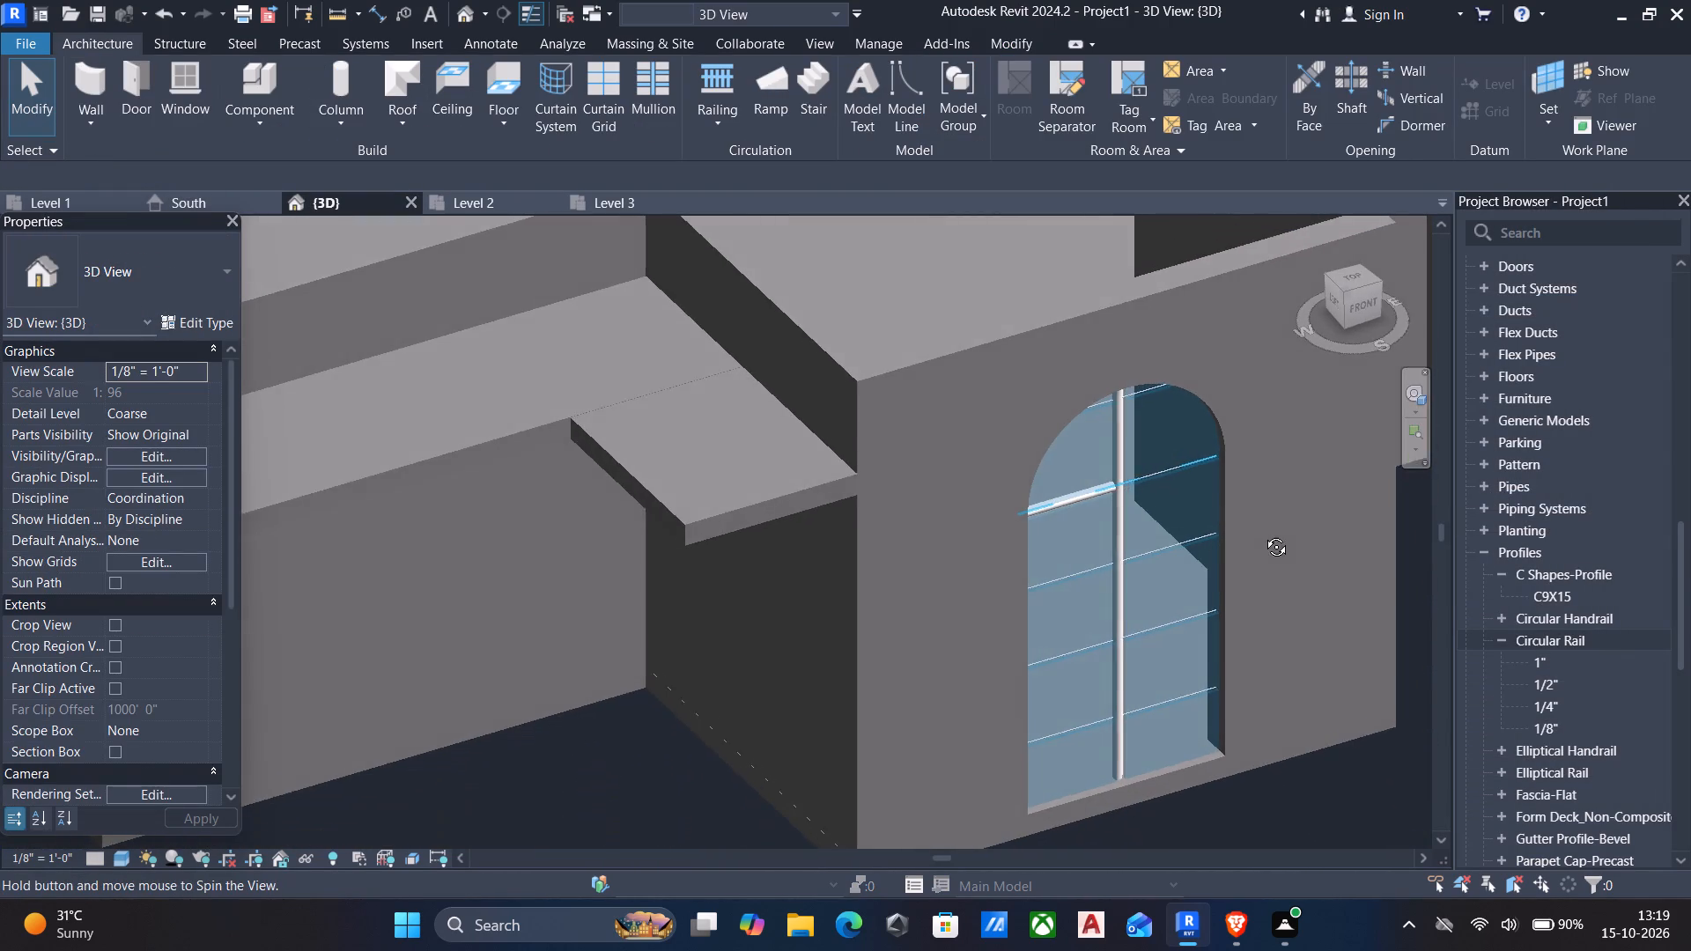
{"action": "middle_click_drag", "start_coordinate": [1263, 534], "coordinate": [1245, 438], "text": "shift"}
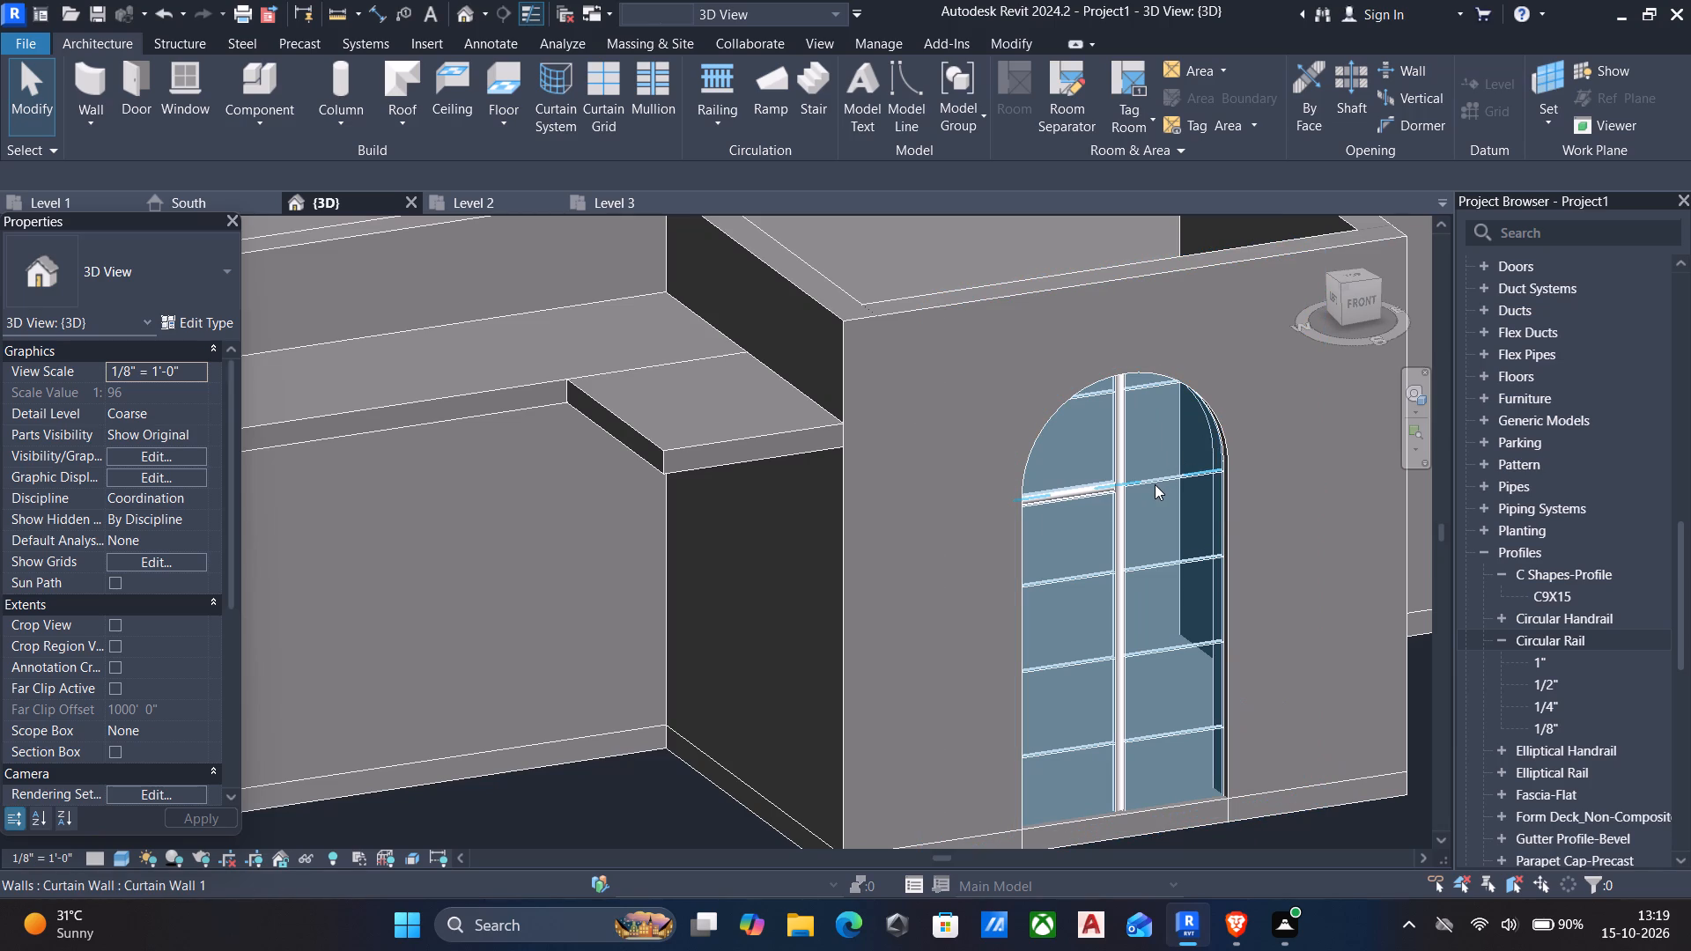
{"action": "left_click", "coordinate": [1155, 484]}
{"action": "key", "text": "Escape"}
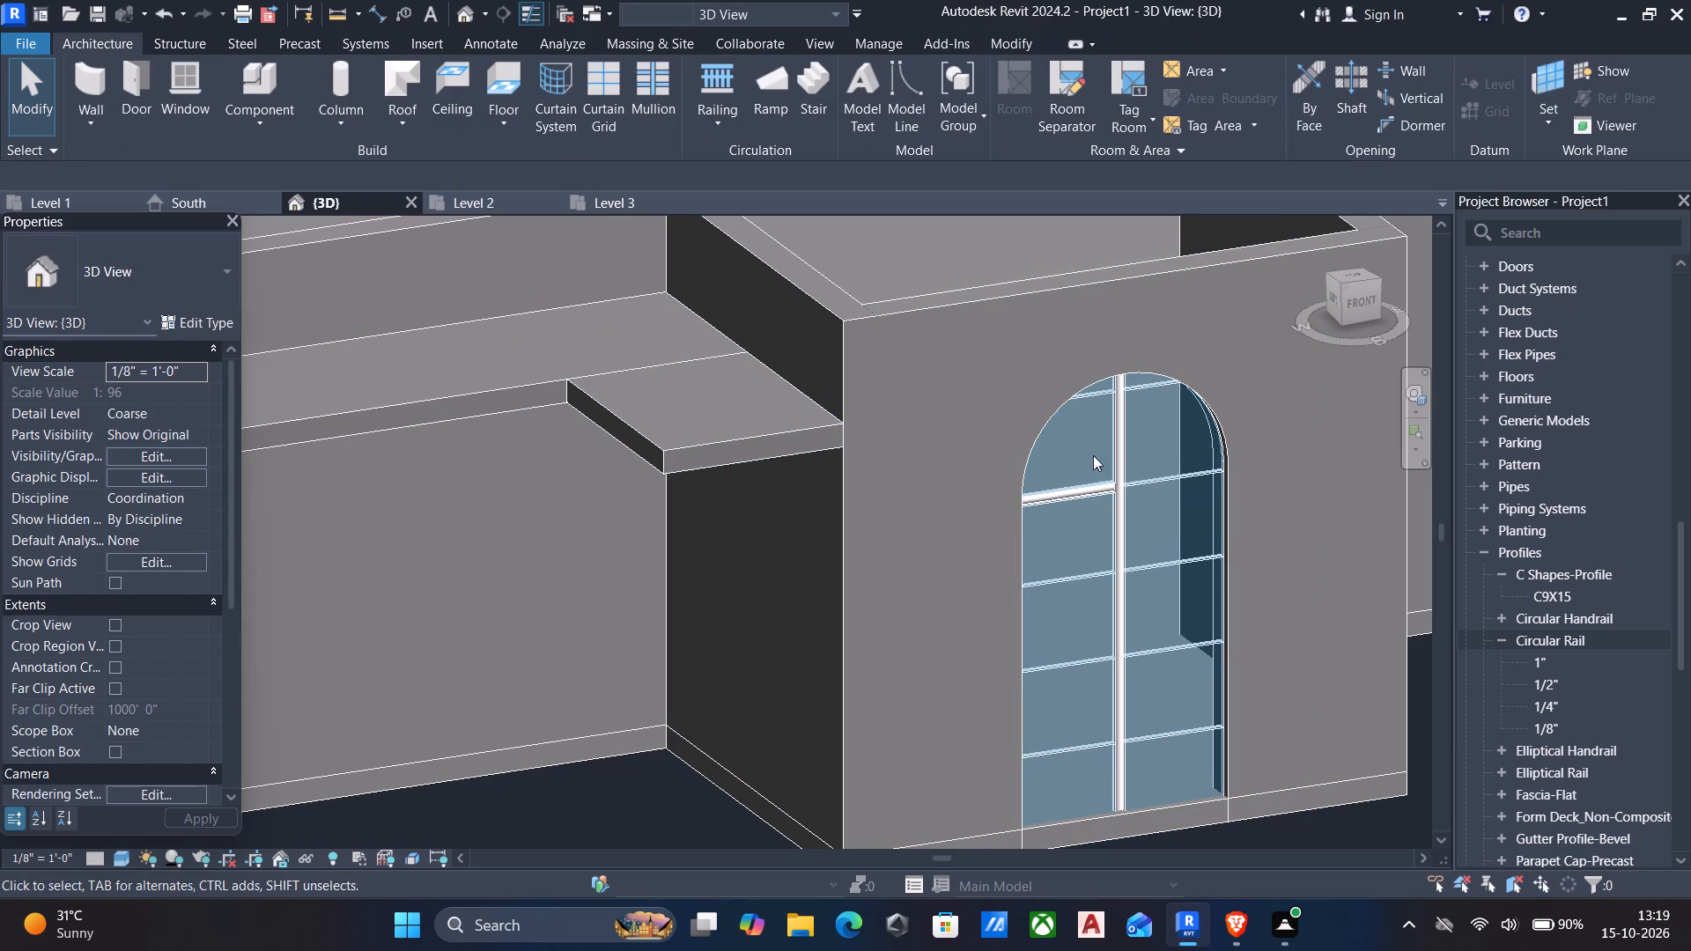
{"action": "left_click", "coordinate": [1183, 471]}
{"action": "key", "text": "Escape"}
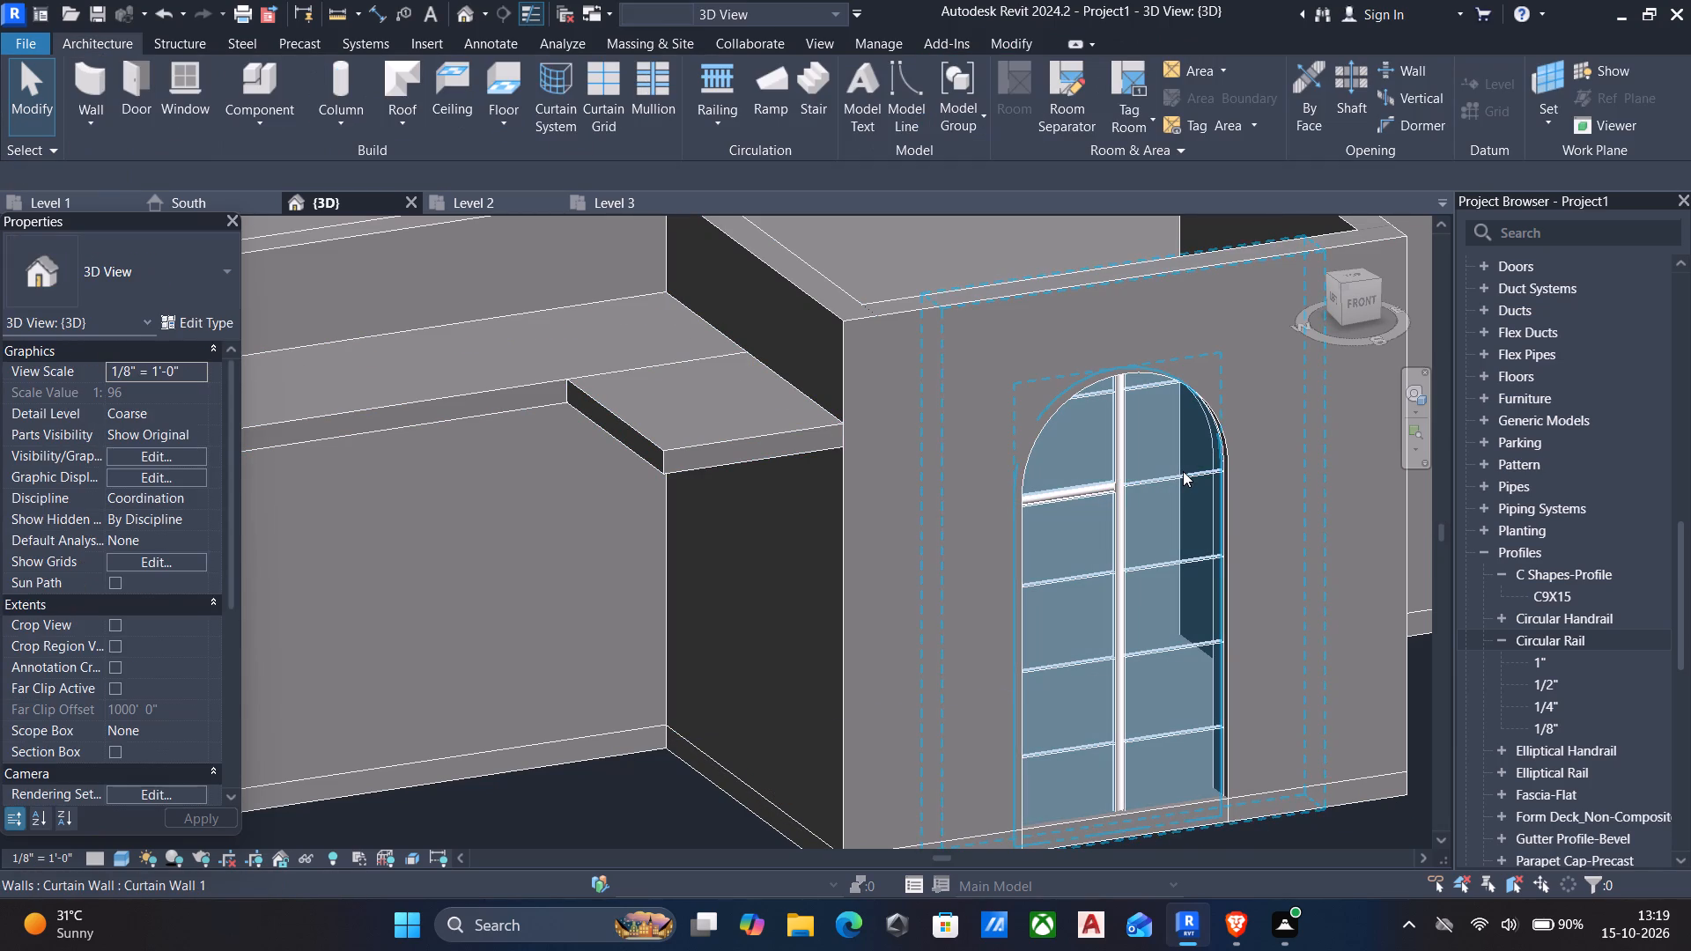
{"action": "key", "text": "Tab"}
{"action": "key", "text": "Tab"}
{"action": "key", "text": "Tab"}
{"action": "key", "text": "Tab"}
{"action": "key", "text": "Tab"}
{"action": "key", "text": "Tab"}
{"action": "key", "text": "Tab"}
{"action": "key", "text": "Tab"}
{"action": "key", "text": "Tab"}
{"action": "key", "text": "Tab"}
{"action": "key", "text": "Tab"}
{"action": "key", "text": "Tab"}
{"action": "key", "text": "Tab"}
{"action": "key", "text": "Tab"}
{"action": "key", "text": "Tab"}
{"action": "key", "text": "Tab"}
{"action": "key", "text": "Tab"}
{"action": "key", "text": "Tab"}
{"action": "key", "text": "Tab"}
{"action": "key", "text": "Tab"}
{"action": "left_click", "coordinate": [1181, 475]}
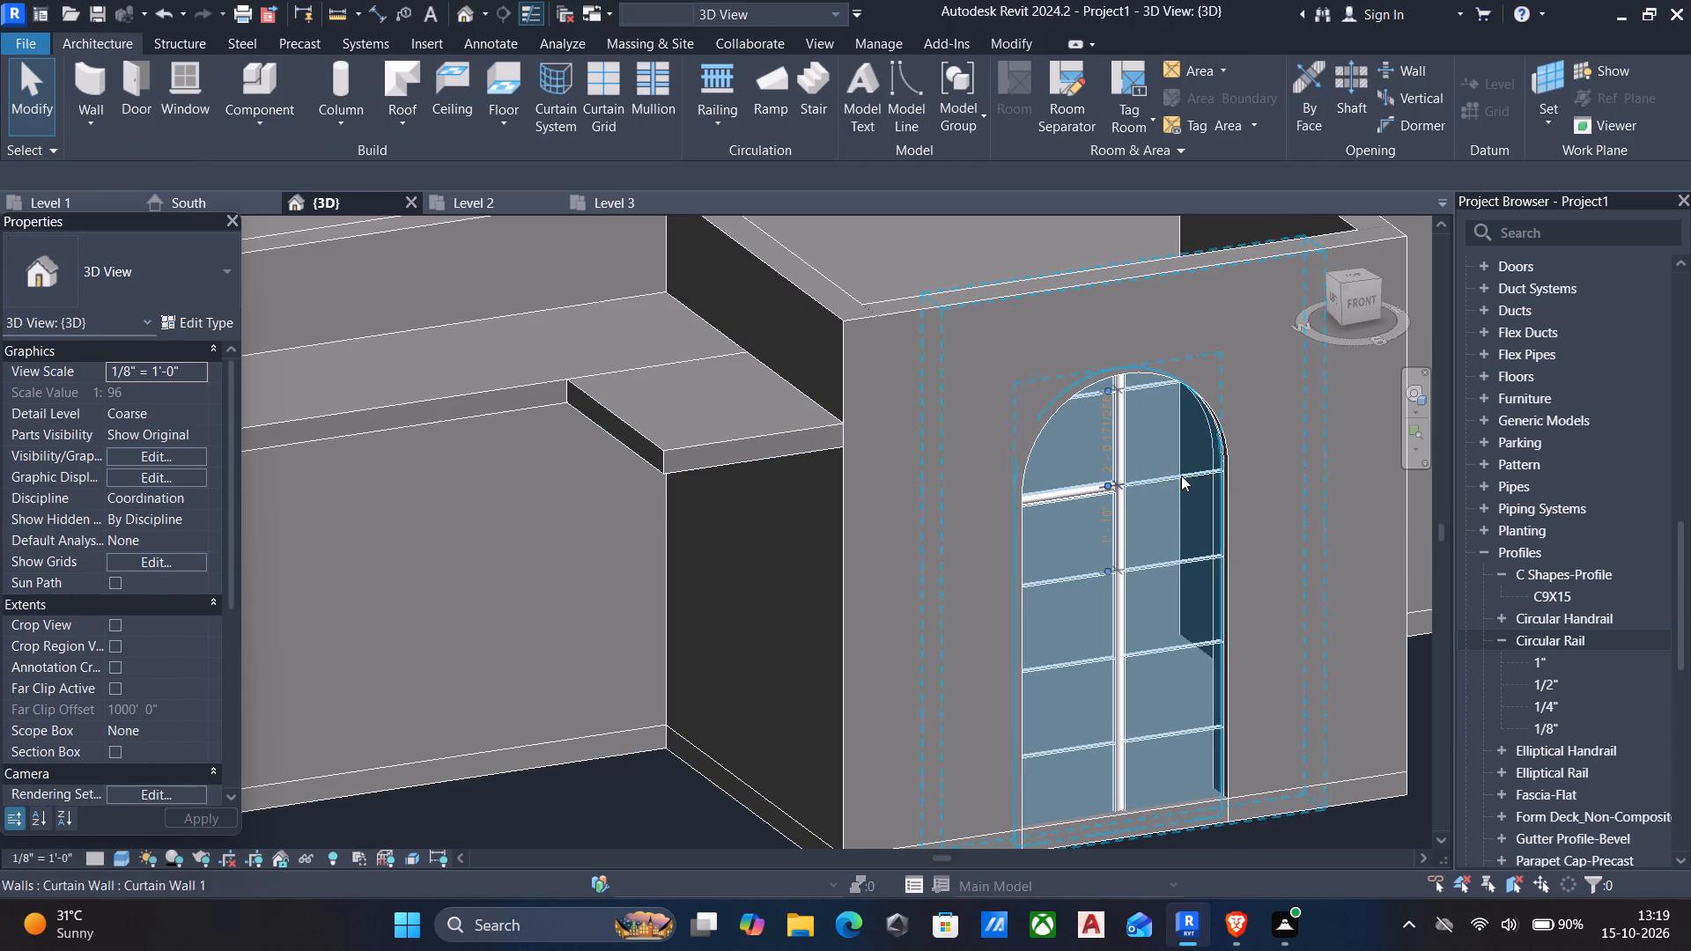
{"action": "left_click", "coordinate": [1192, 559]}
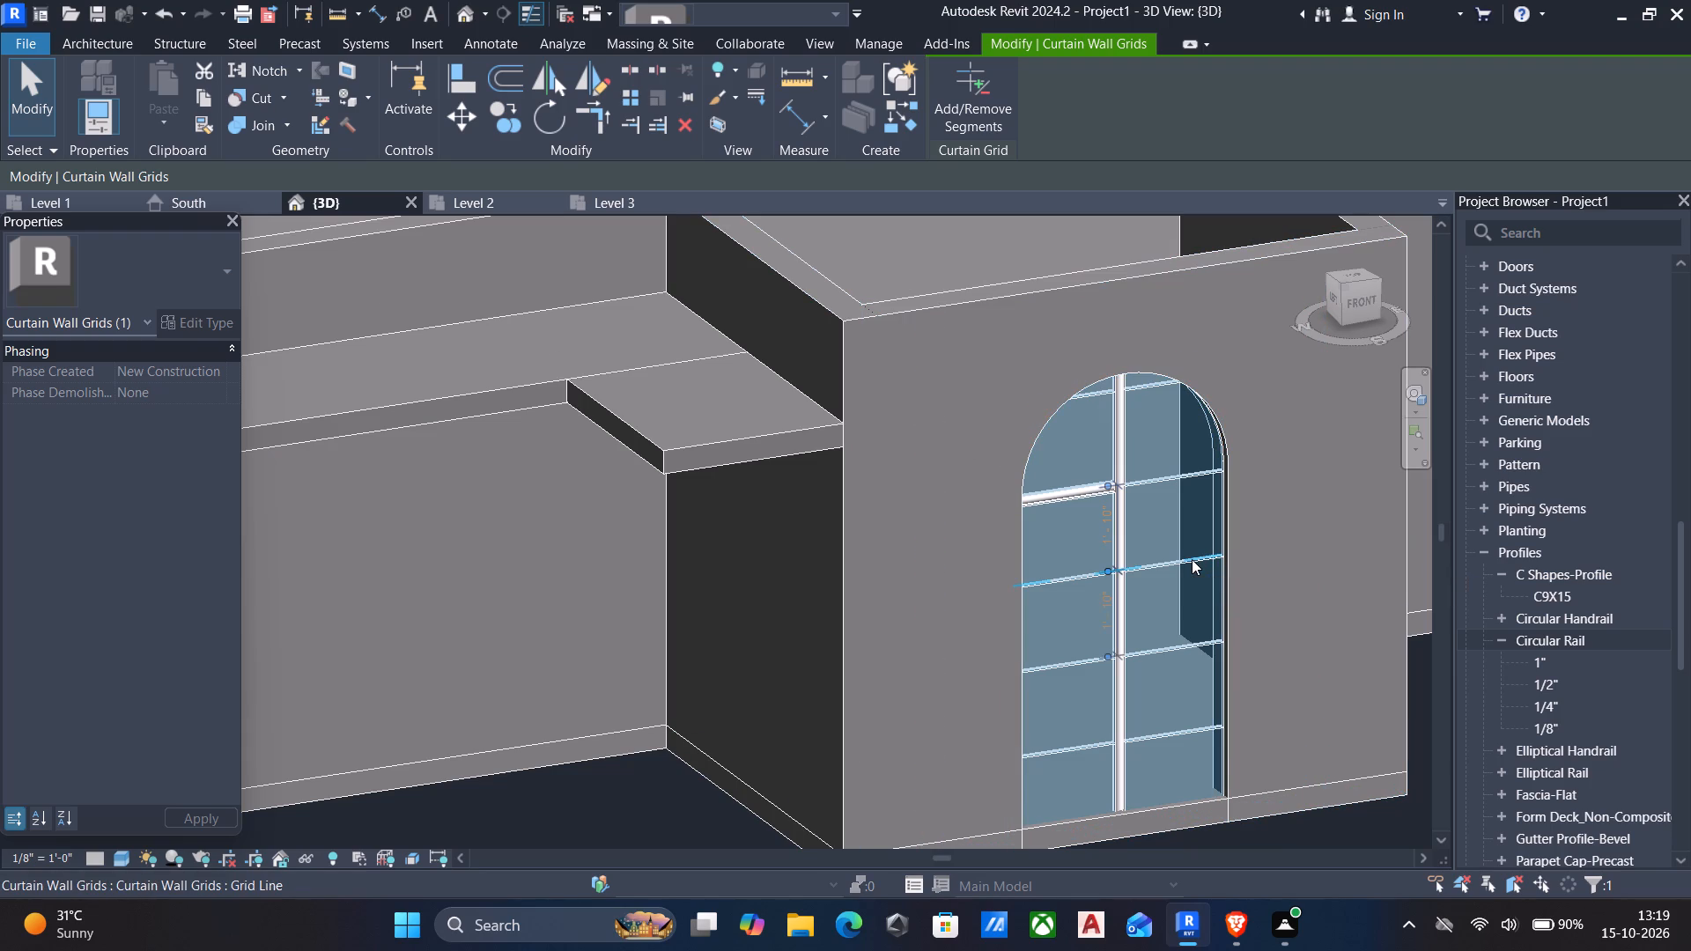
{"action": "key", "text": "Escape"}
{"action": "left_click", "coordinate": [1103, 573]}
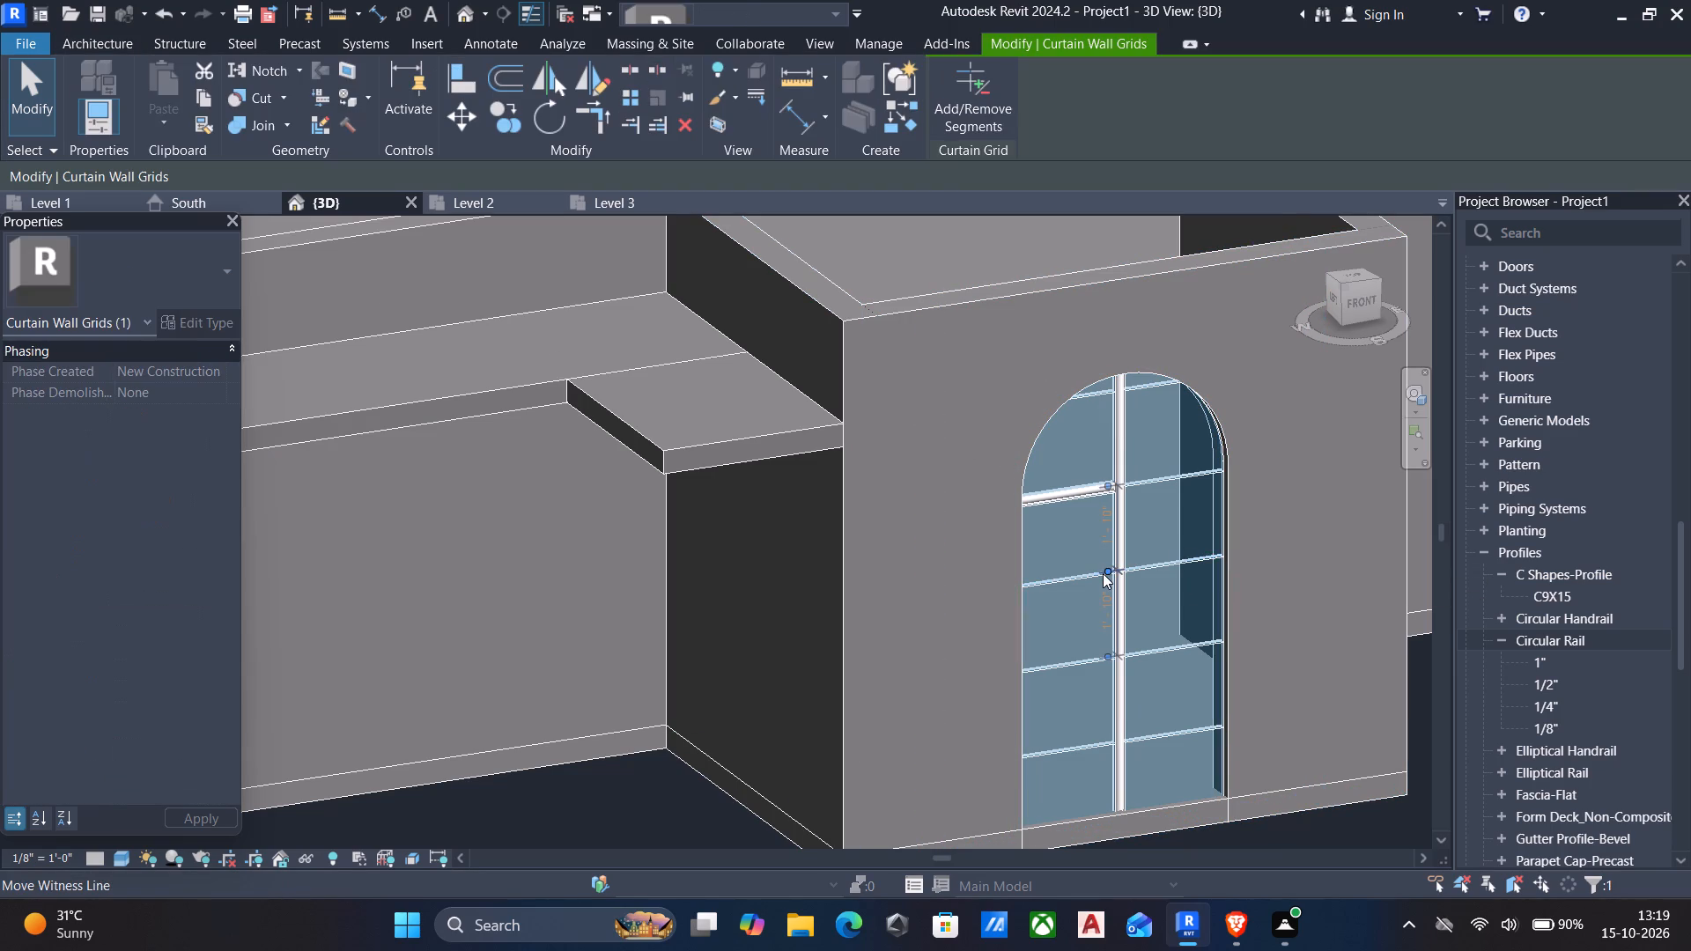
Switch the upper horizontal mullion east of the vertical mullion to the Rectangular Mullion family, 1" Square type.
{"action": "scroll", "coordinate": [1101, 575], "scroll_direction": "up", "scroll_amount": 4}
{"action": "scroll", "coordinate": [1101, 575], "scroll_direction": "down", "scroll_amount": 4}
{"action": "scroll", "coordinate": [1155, 546], "scroll_direction": "up", "scroll_amount": 4}
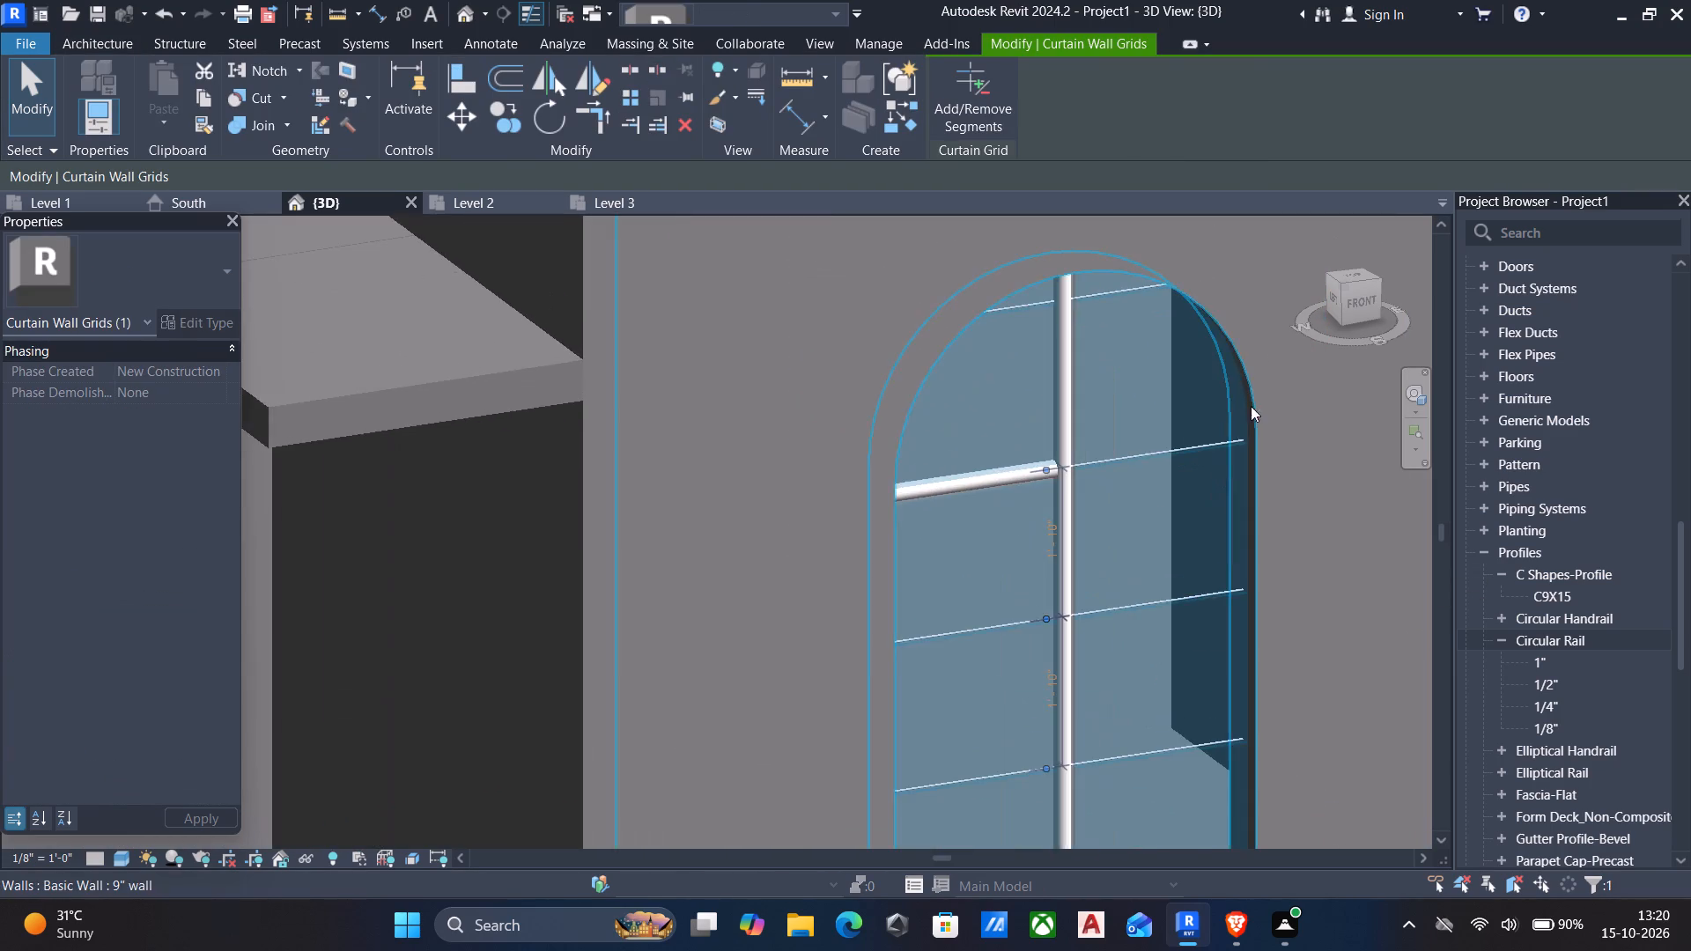
{"action": "scroll", "coordinate": [1249, 393], "scroll_direction": "up", "scroll_amount": 11}
{"action": "scroll", "coordinate": [1125, 540], "scroll_direction": "up", "scroll_amount": 4}
{"action": "middle_click_drag", "start_coordinate": [1119, 568], "coordinate": [1174, 394]}
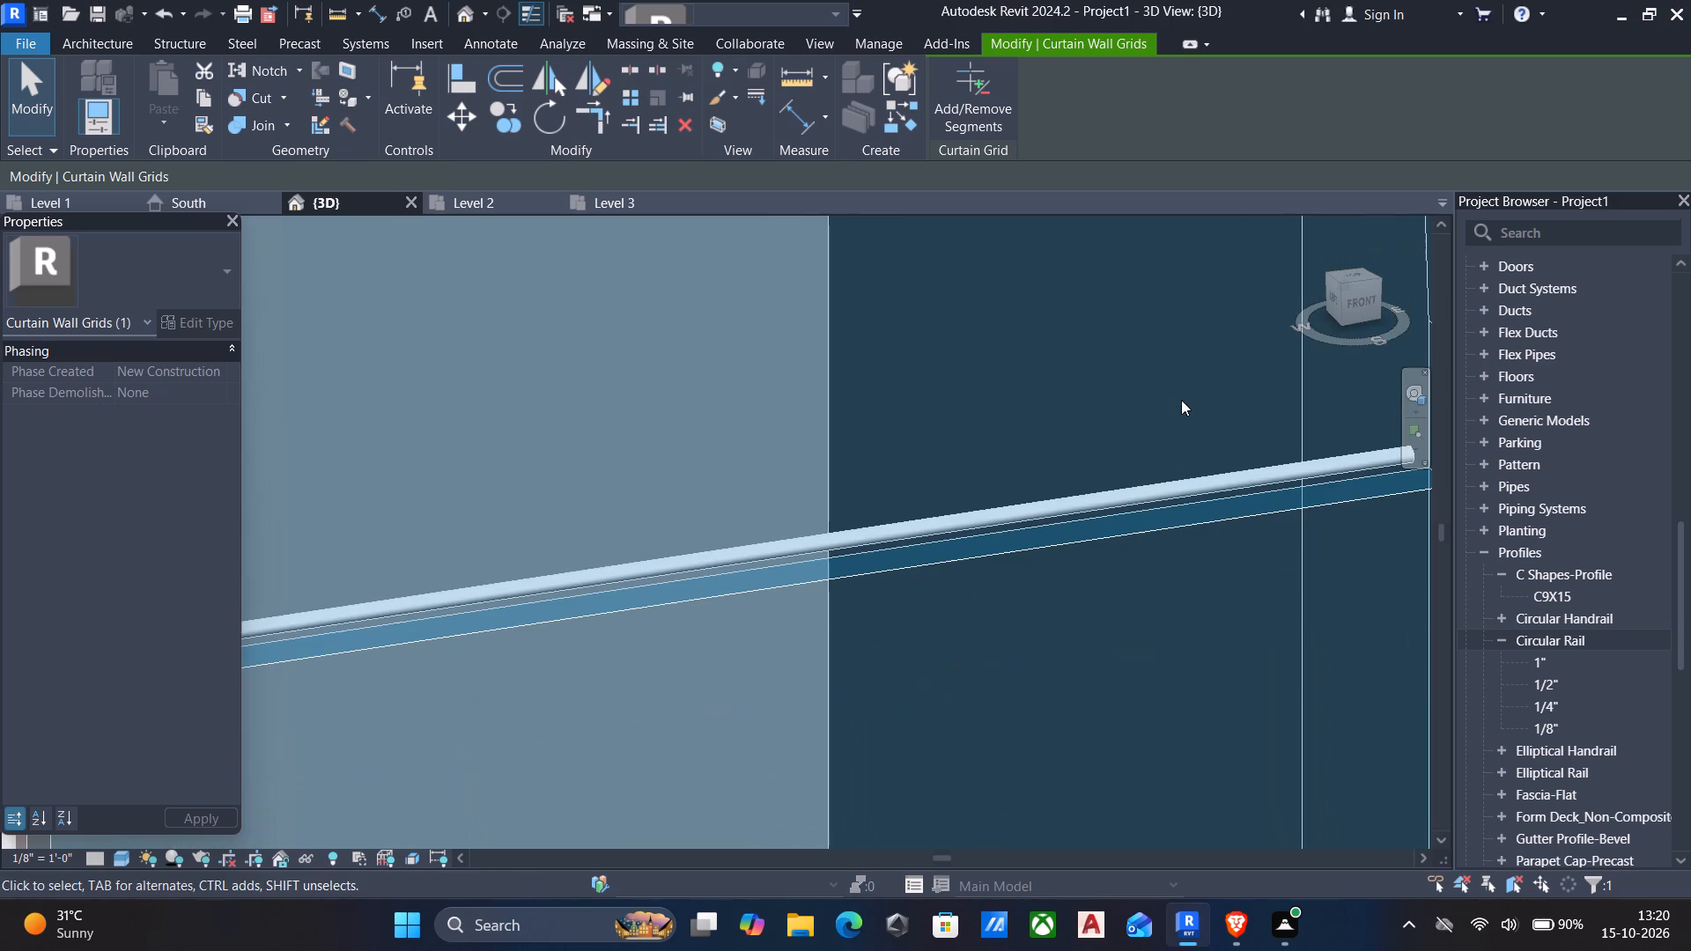
{"action": "left_click", "coordinate": [1188, 488]}
{"action": "scroll", "coordinate": [1097, 476], "scroll_direction": "down", "scroll_amount": 1}
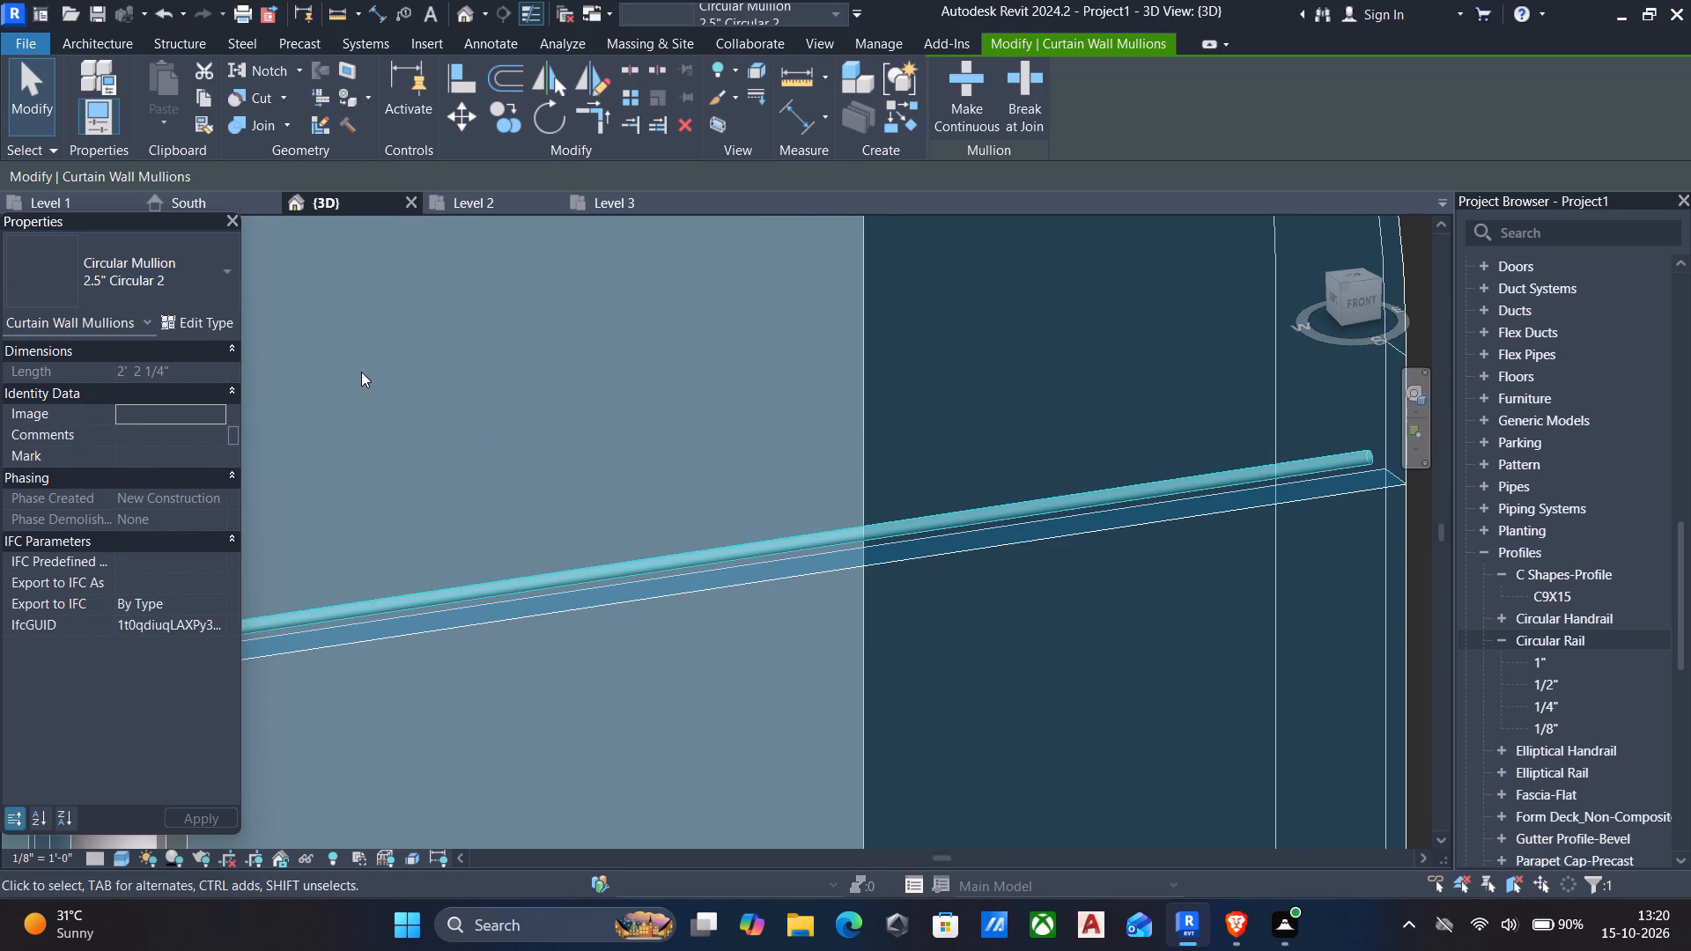
{"action": "left_click", "coordinate": [203, 321]}
{"action": "scroll", "coordinate": [790, 431], "scroll_direction": "down", "scroll_amount": 5}
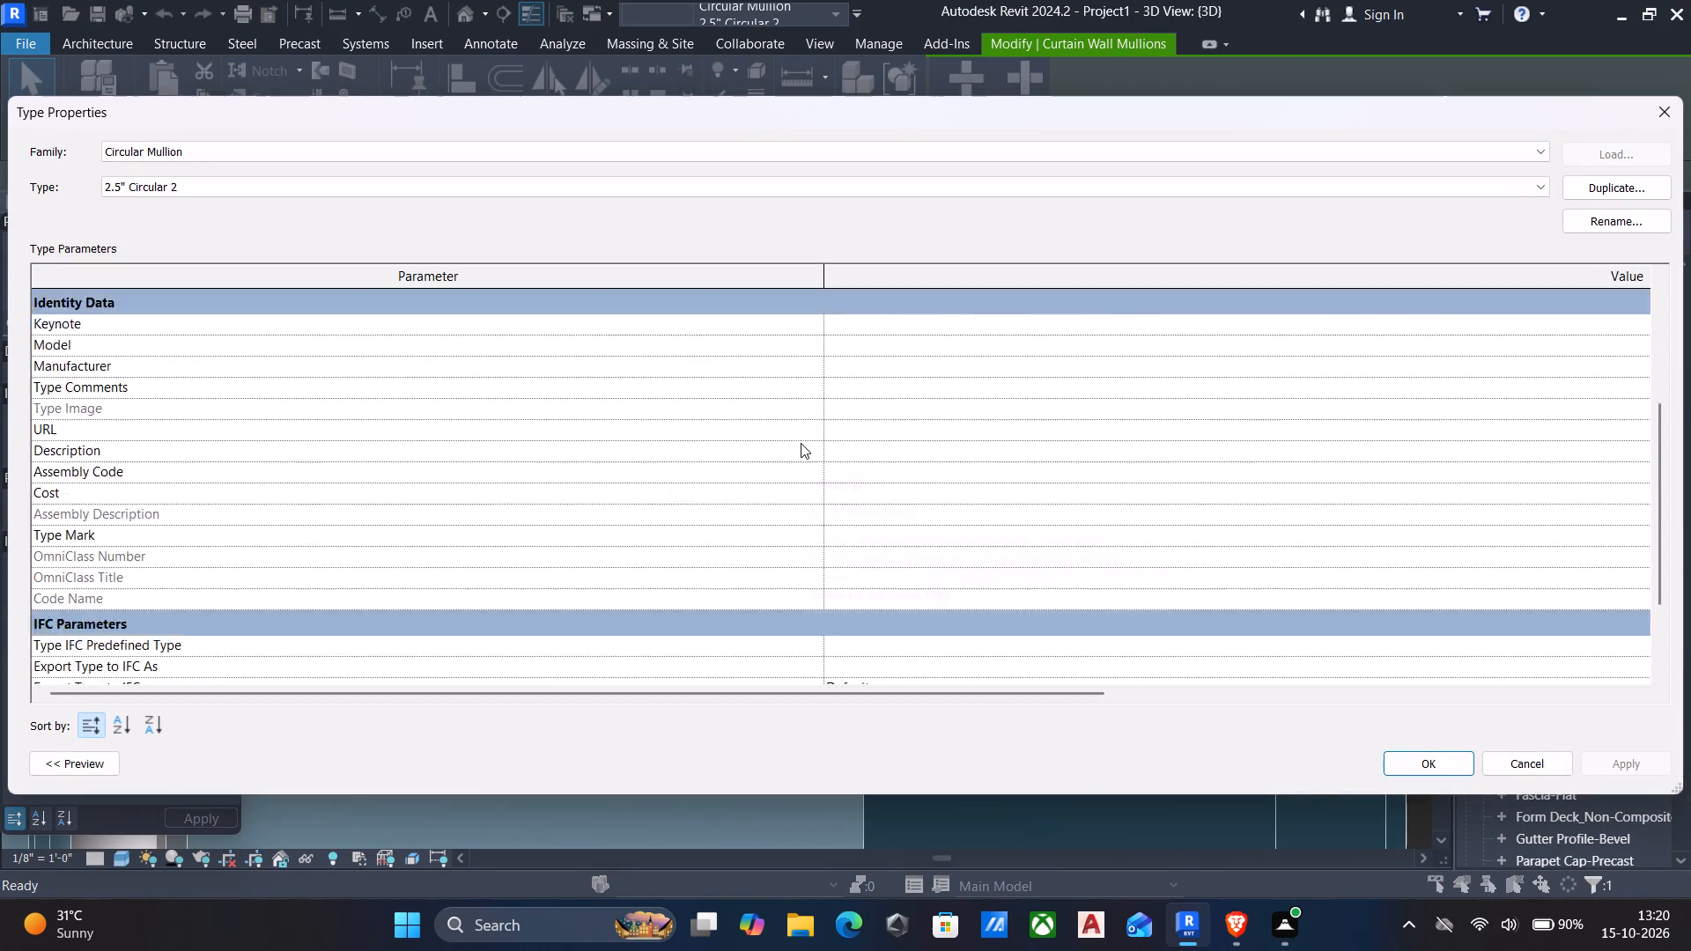
{"action": "scroll", "coordinate": [801, 443], "scroll_direction": "down", "scroll_amount": 6}
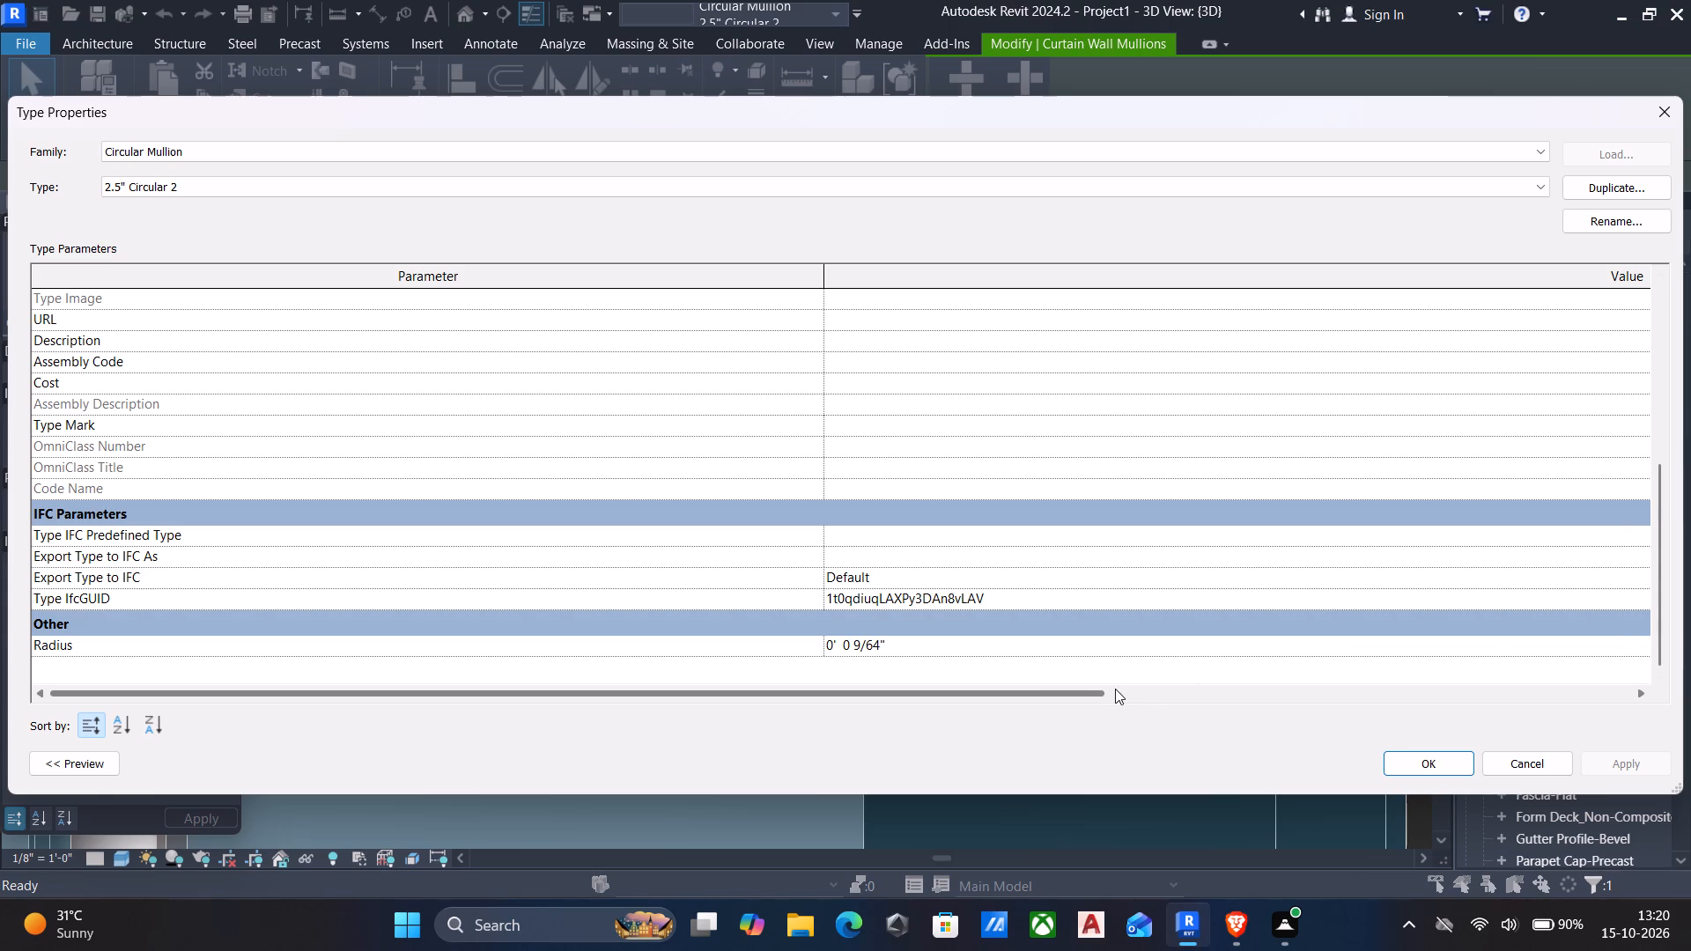
{"action": "left_click_drag", "start_coordinate": [1095, 689], "coordinate": [1690, 672]}
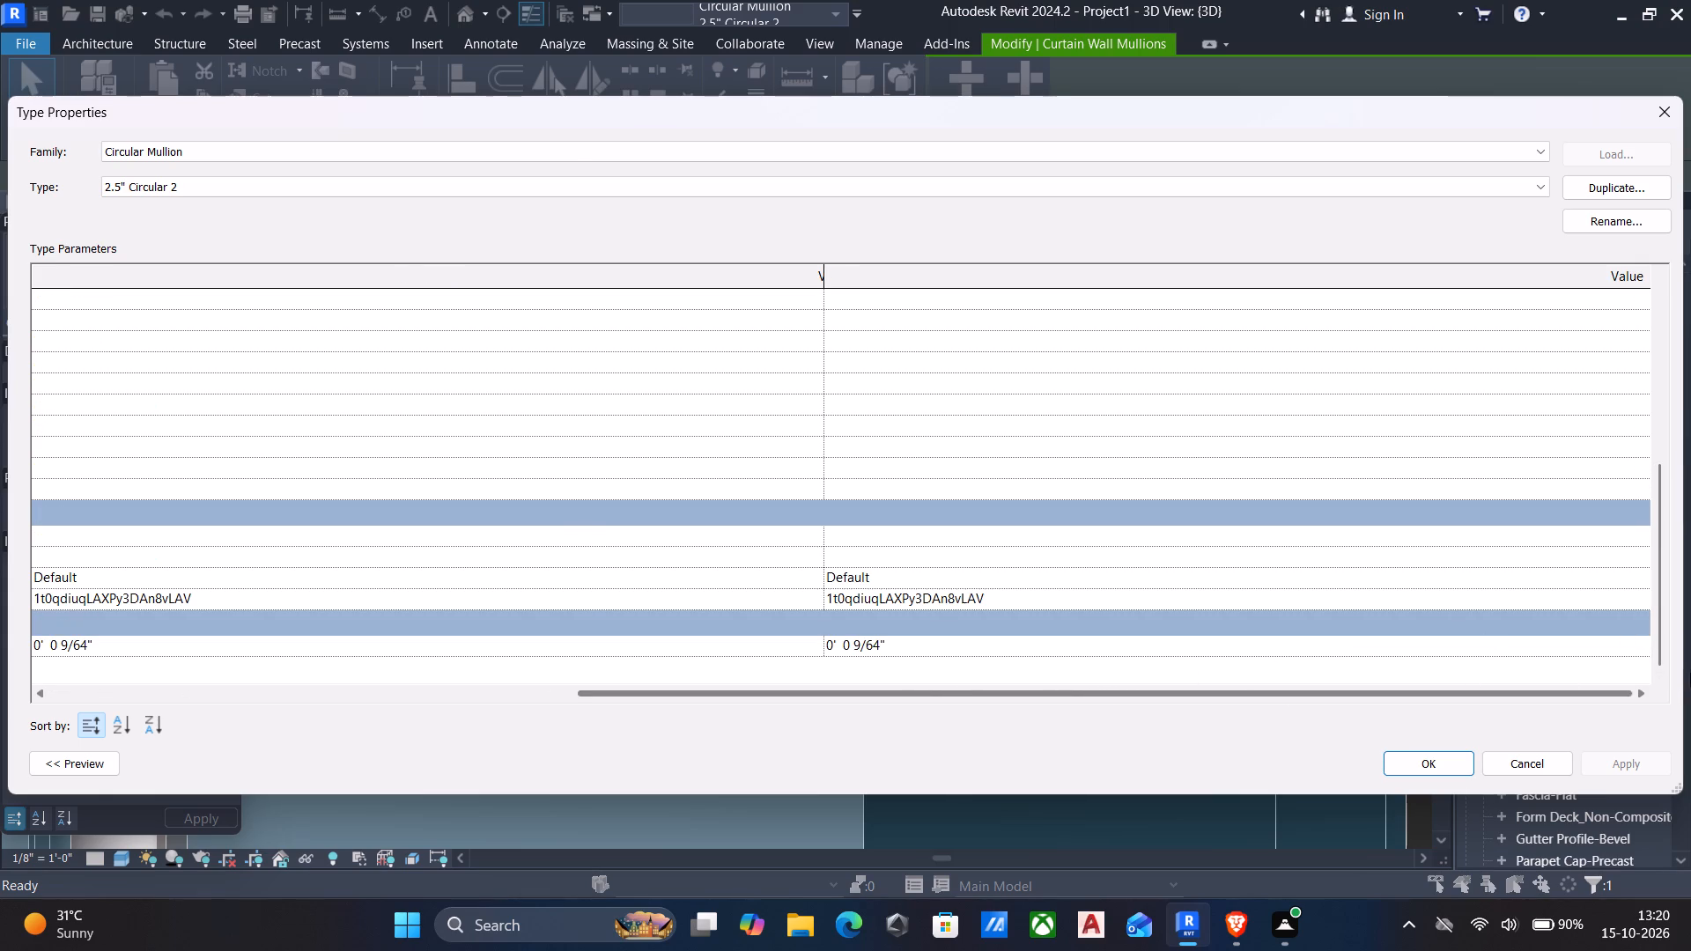
{"action": "left_click_drag", "start_coordinate": [1690, 672], "coordinate": [1690, 662]}
{"action": "left_click_drag", "start_coordinate": [1092, 689], "coordinate": [1291, 689]}
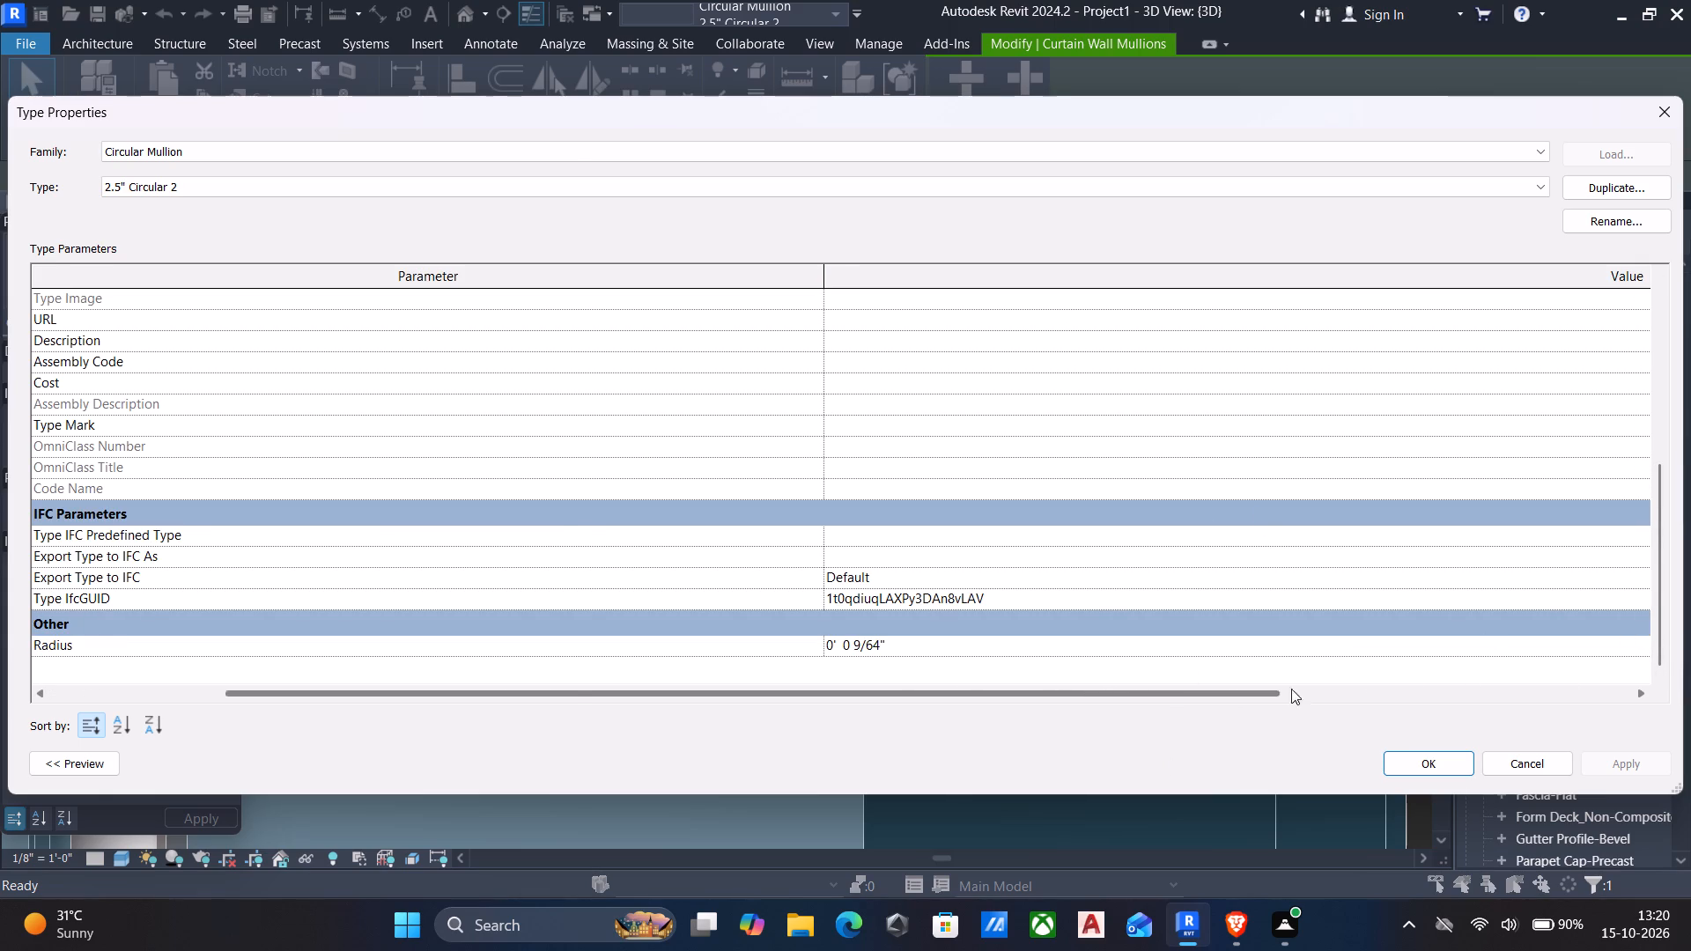
{"action": "left_click_drag", "start_coordinate": [1291, 689], "coordinate": [1690, 638]}
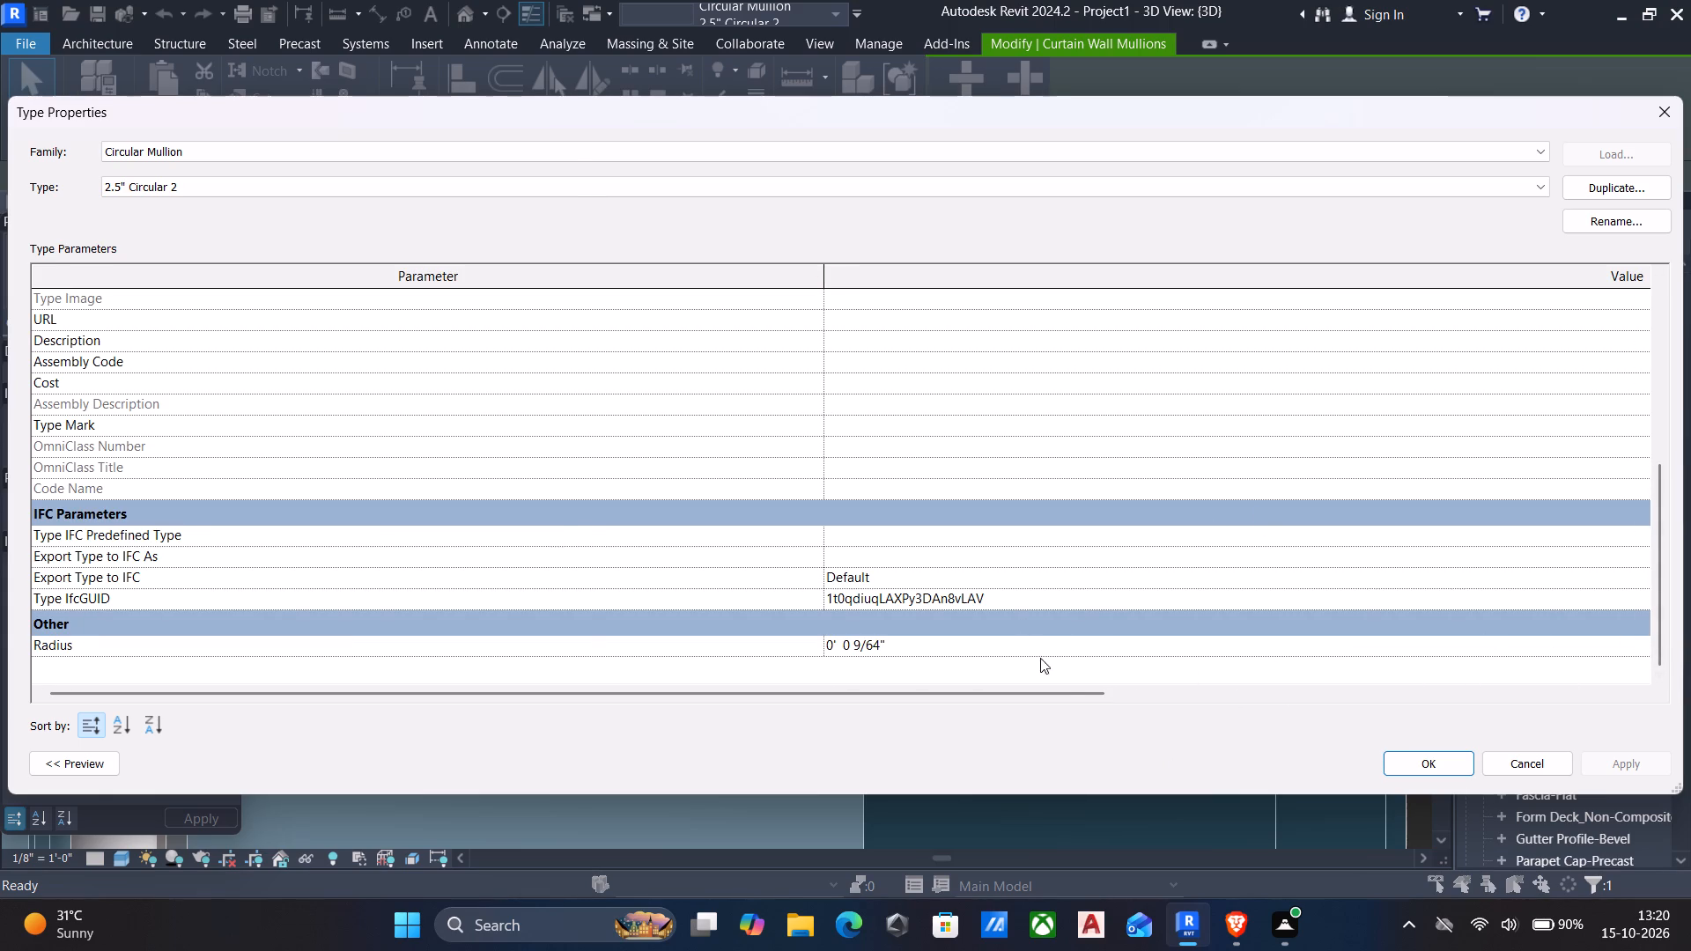
{"action": "left_click", "coordinate": [1076, 689]}
{"action": "key", "text": "Right"}
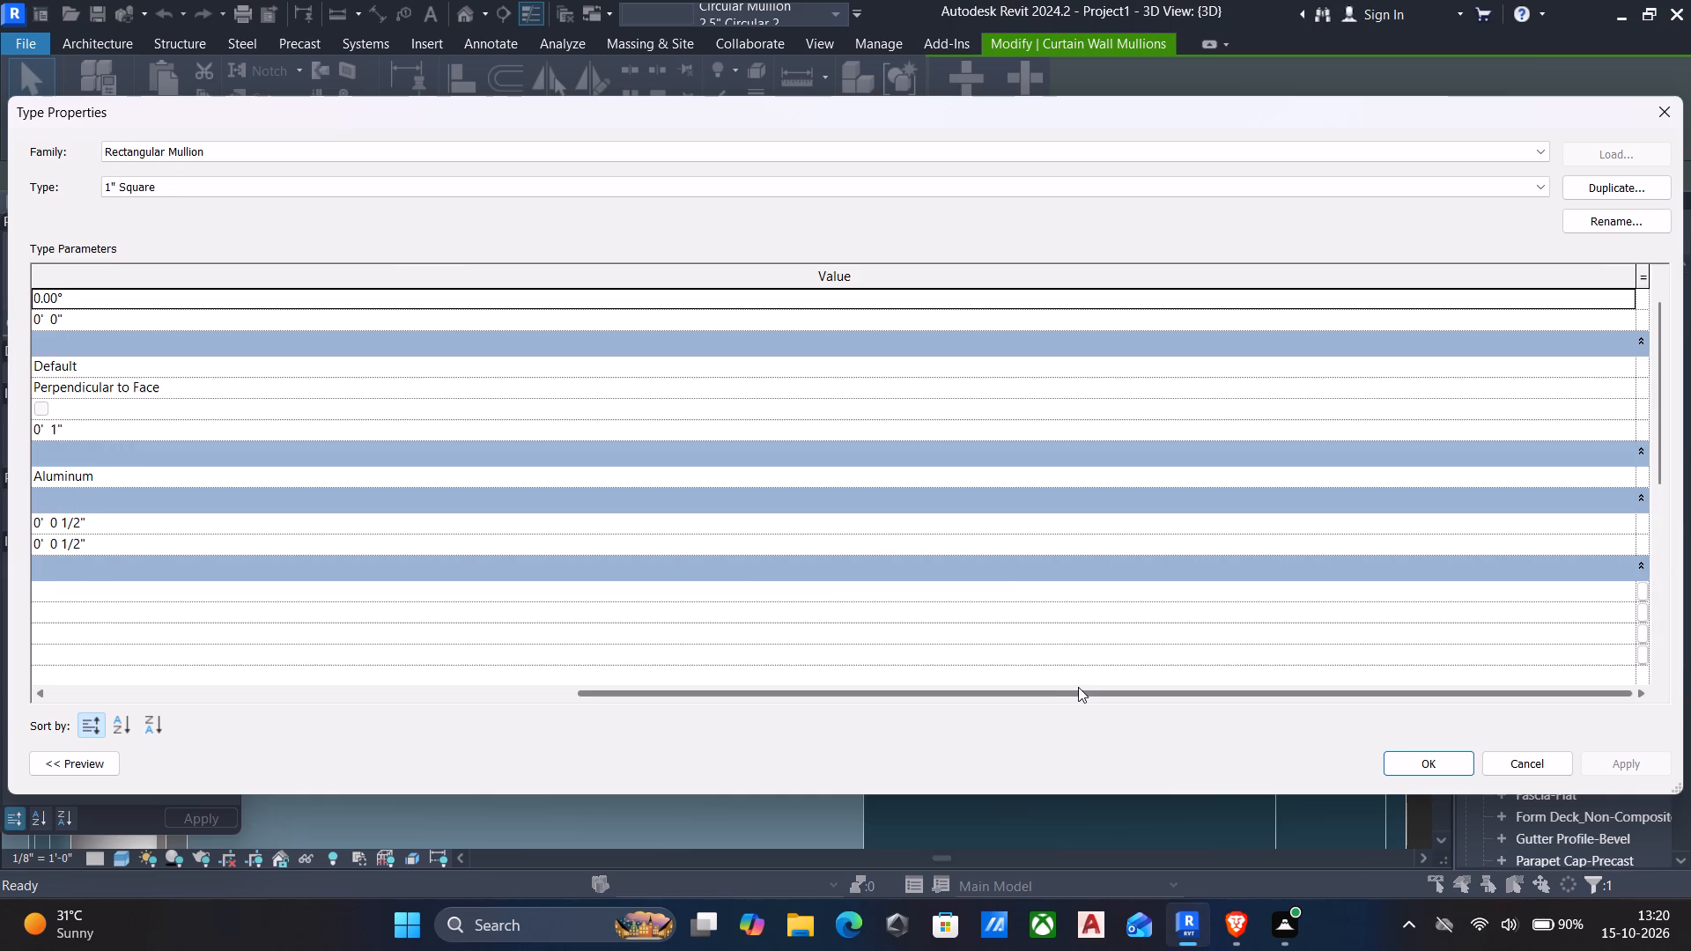
{"action": "key", "text": "Right"}
{"action": "key", "text": "Right"}
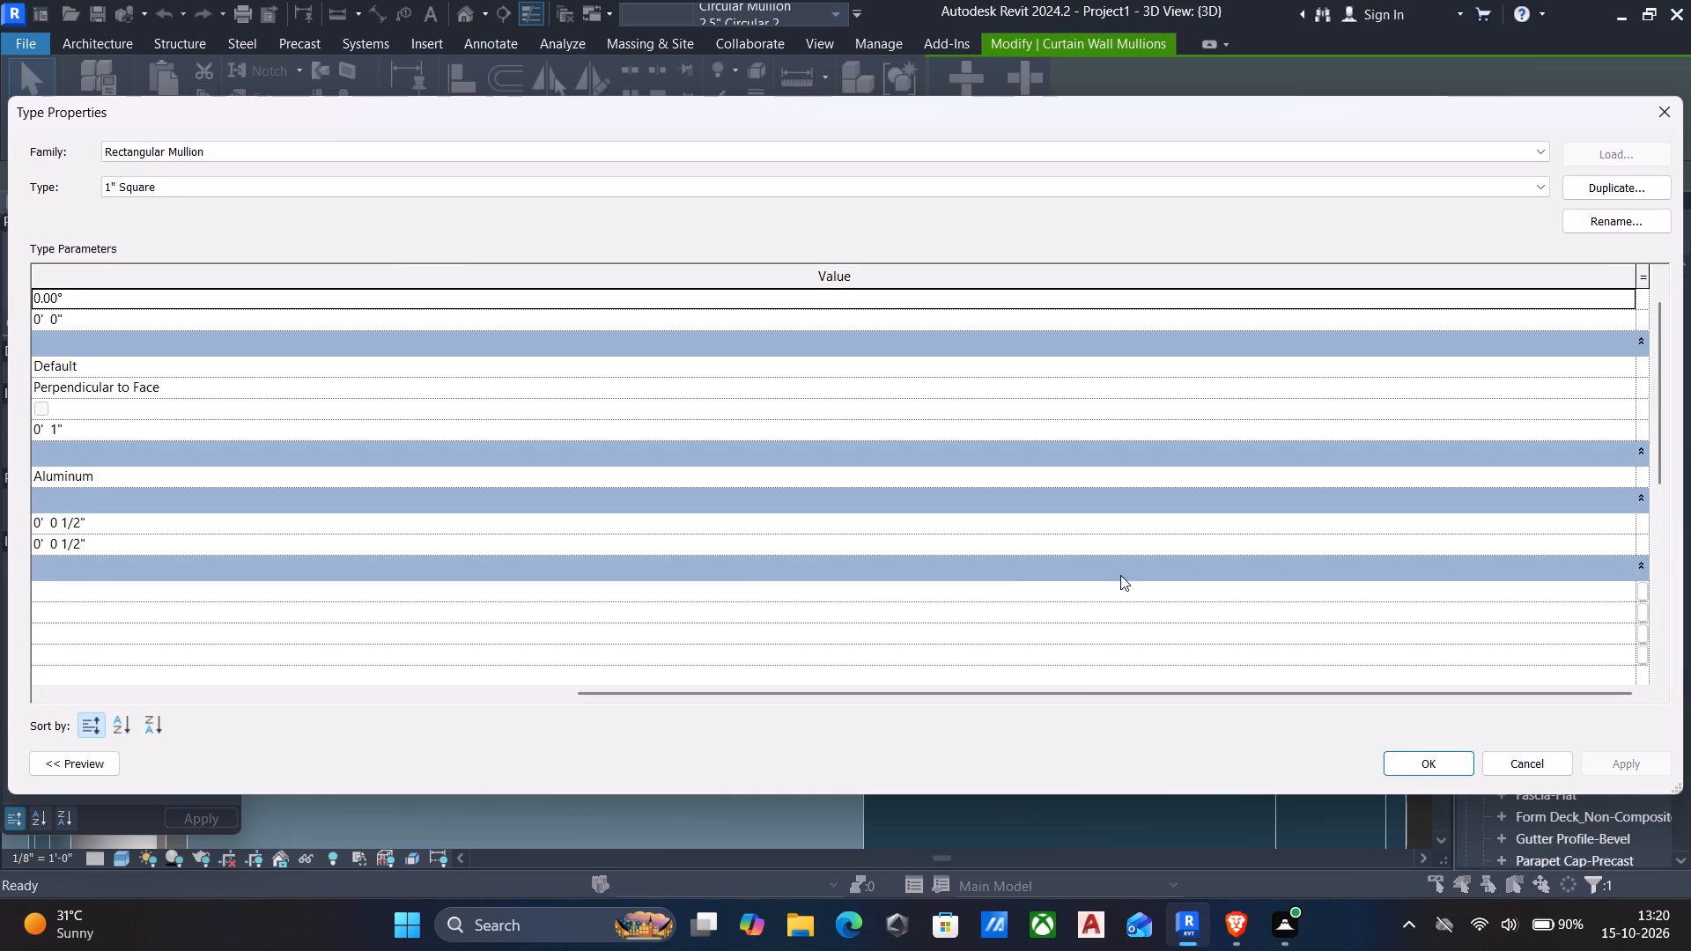
Set the thickness of the Rectangular Mullion 1" Square type to 3" and apply it.
{"action": "left_click", "coordinate": [994, 428]}
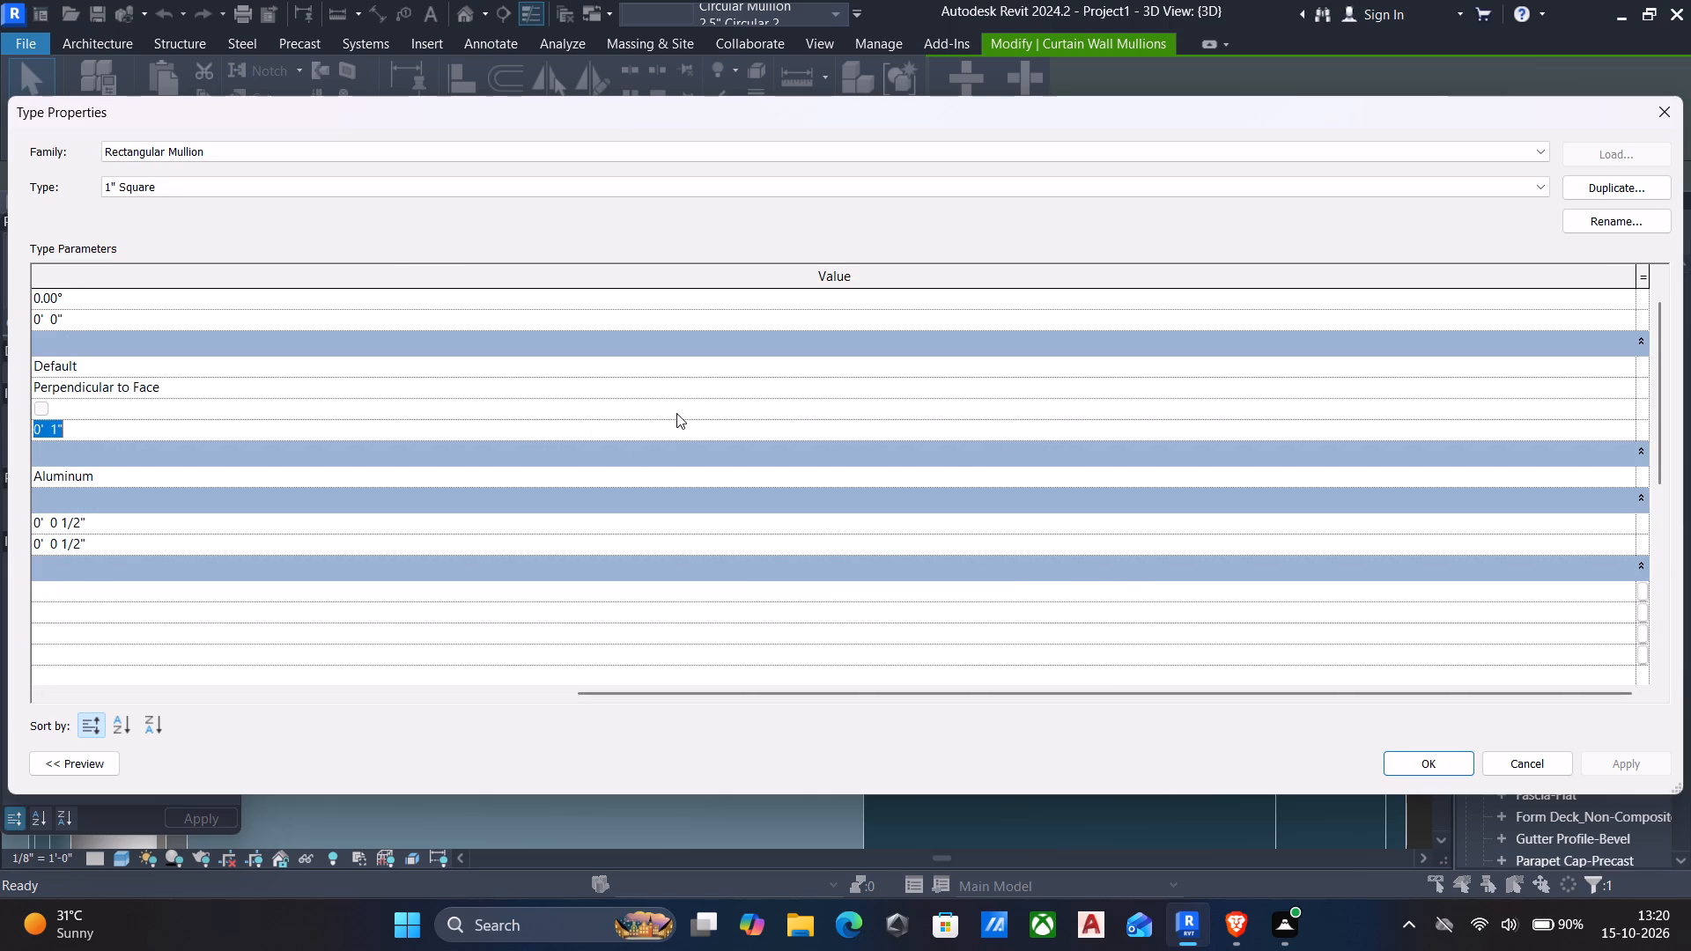
{"action": "type", "text": "3\""}
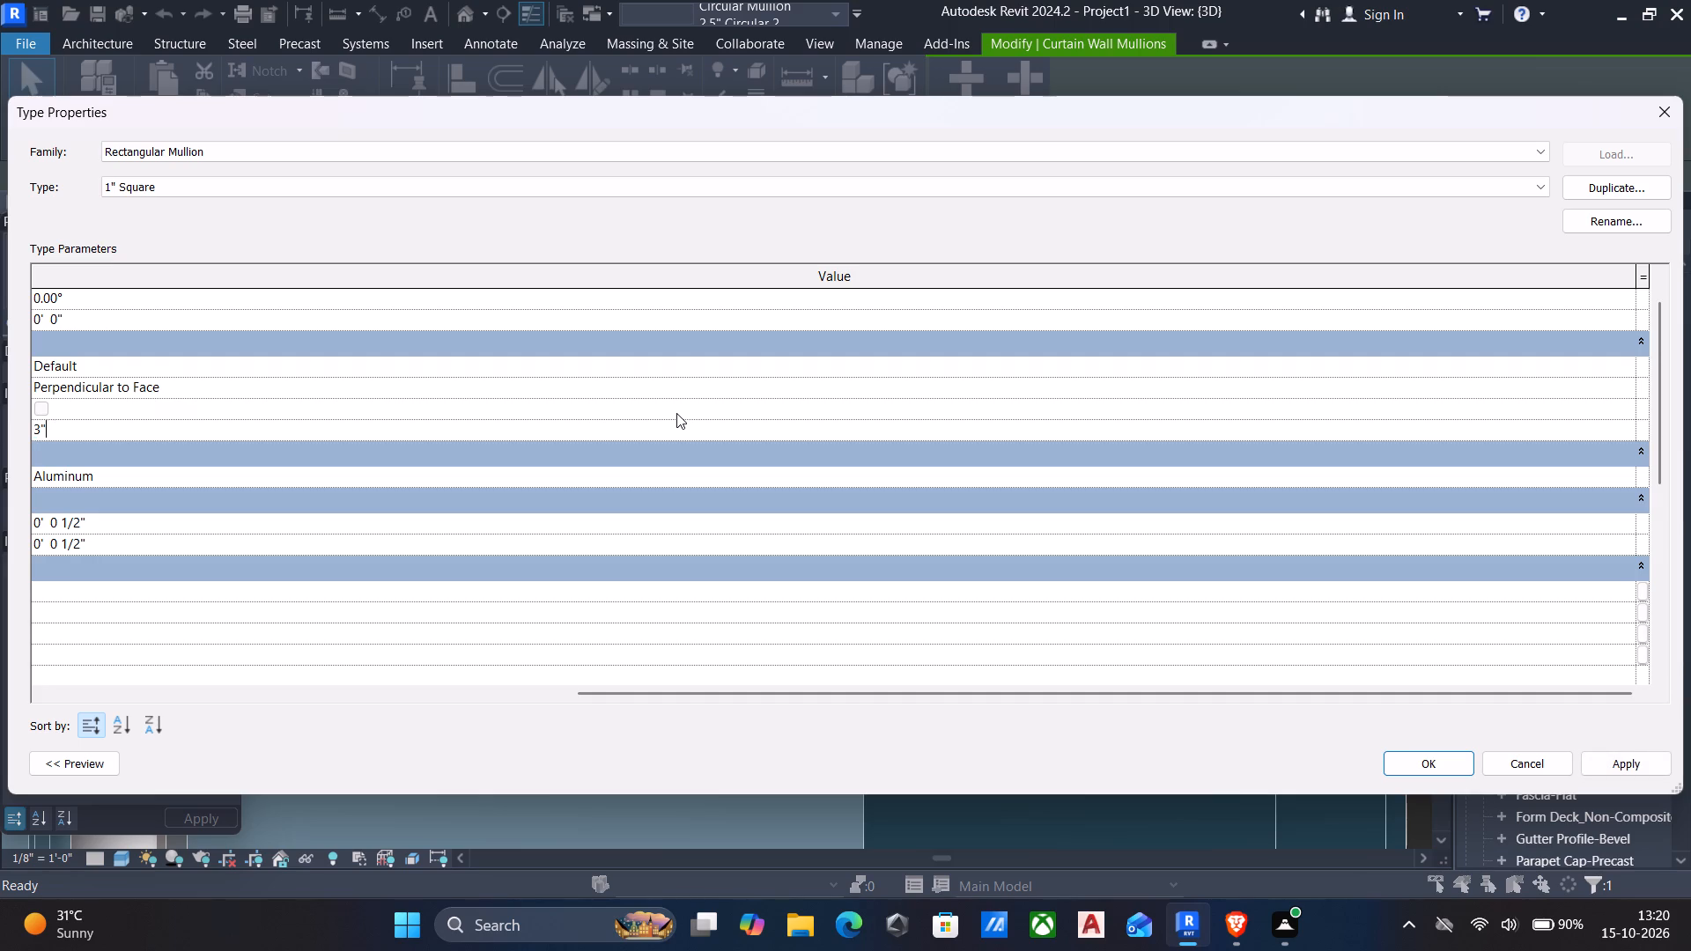
{"action": "key", "text": "Return"}
{"action": "left_click", "coordinate": [1644, 767]}
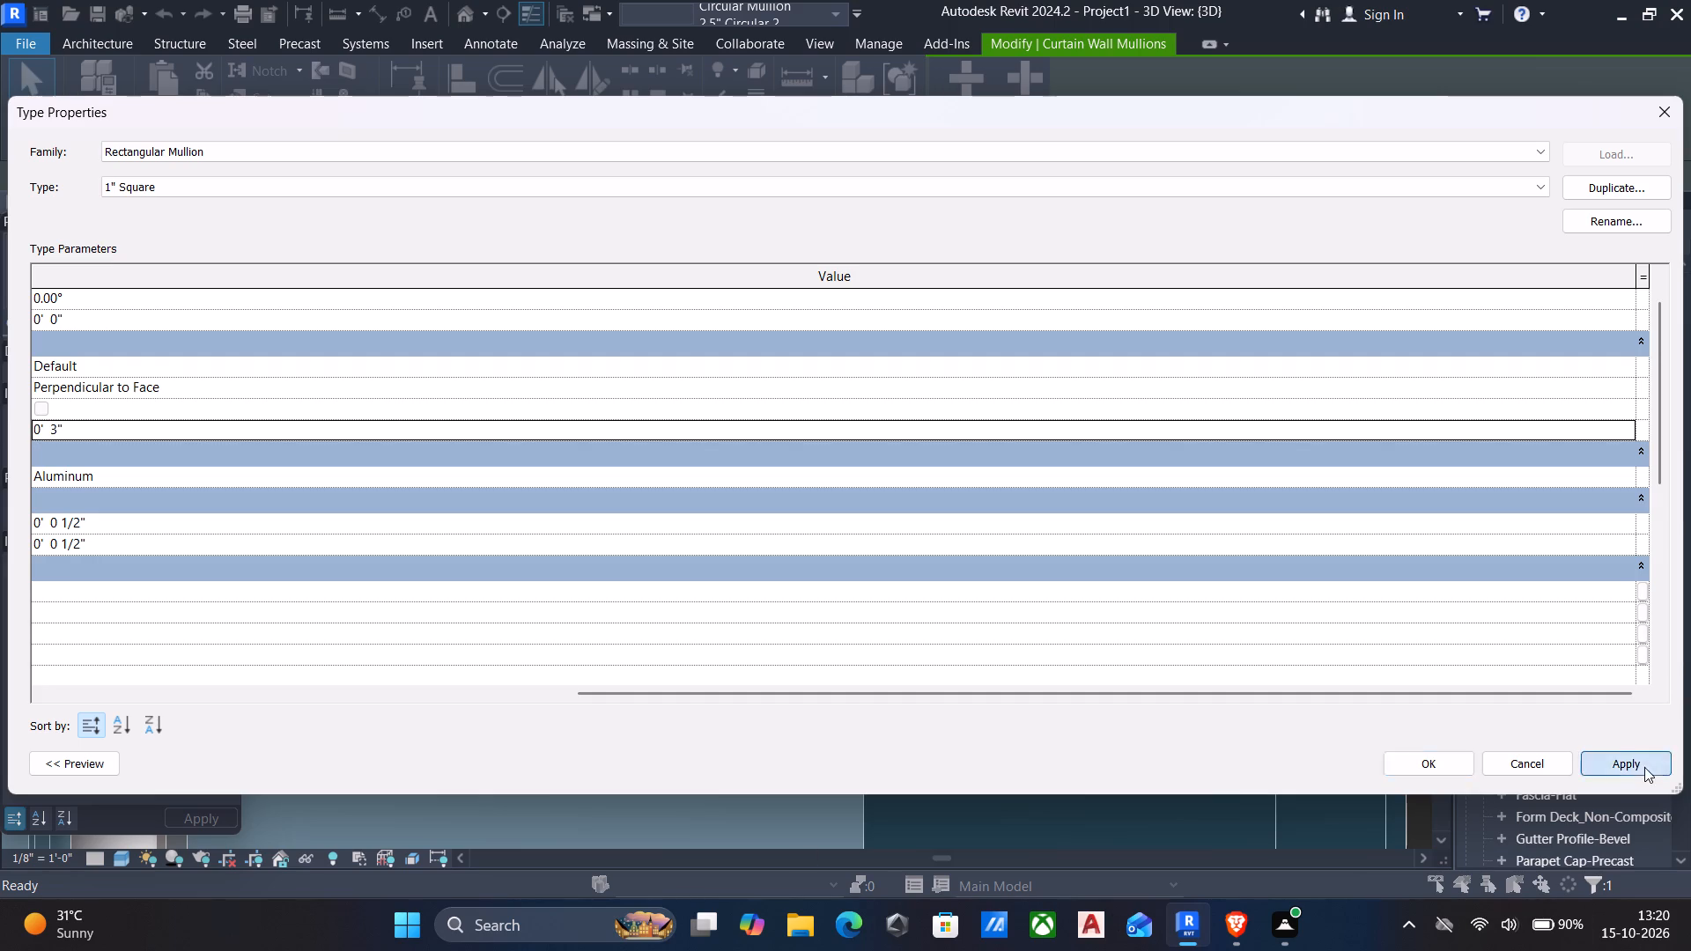
{"action": "left_click", "coordinate": [1418, 763]}
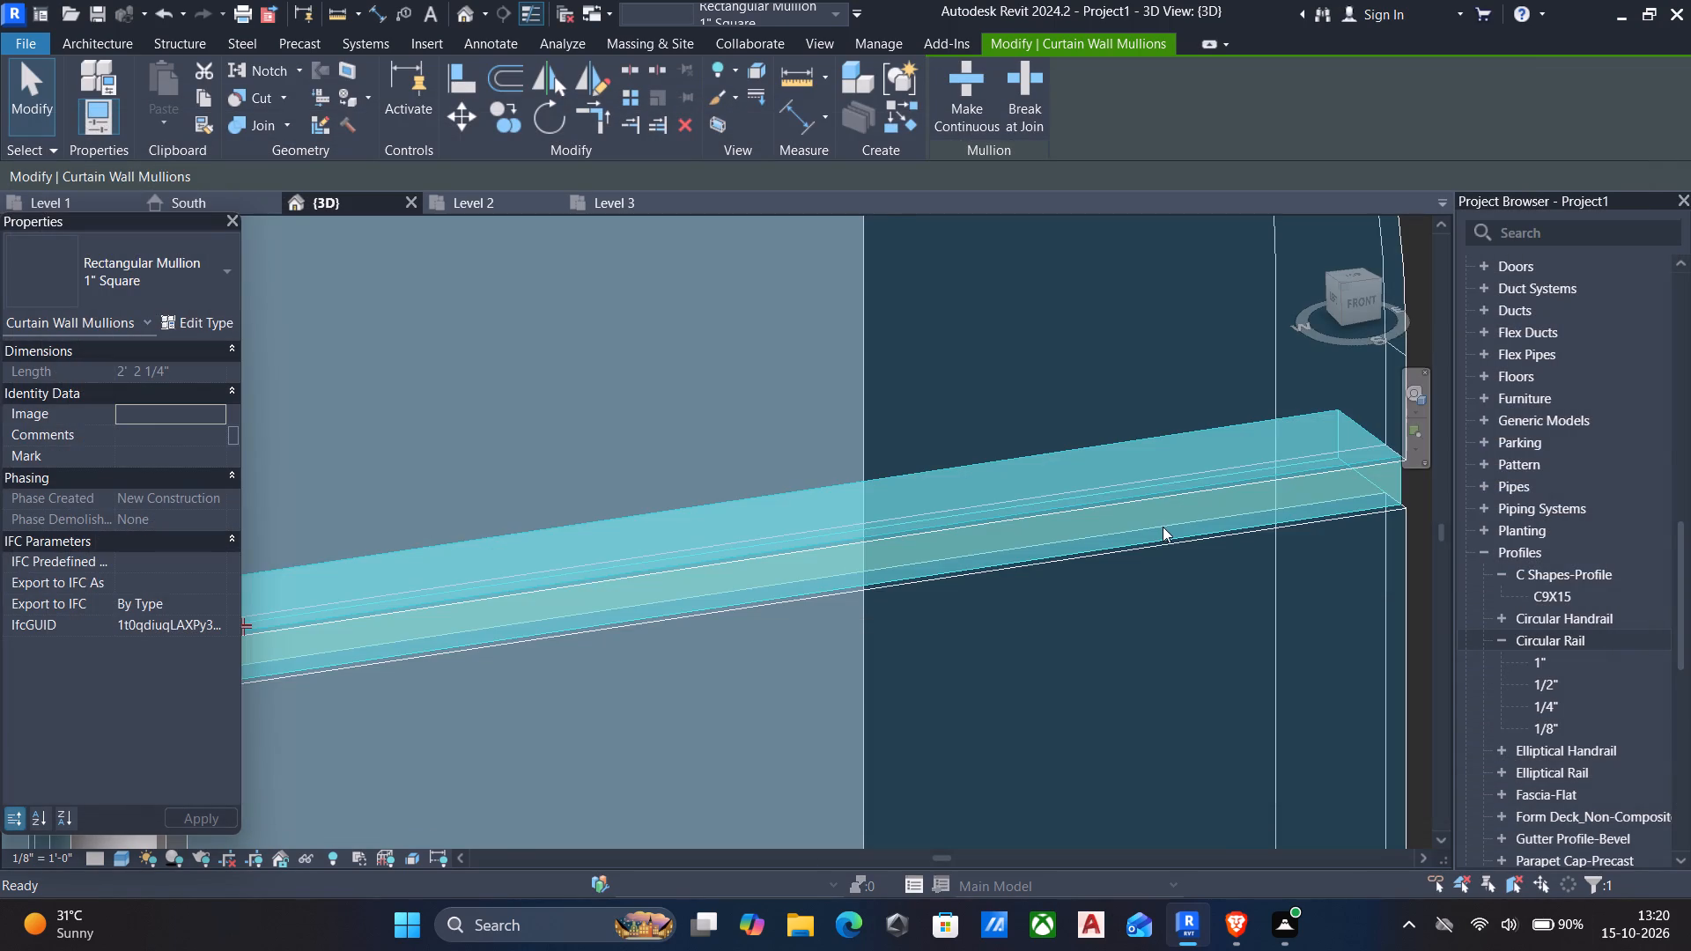
{"action": "scroll", "coordinate": [1163, 527], "scroll_direction": "down", "scroll_amount": 4}
{"action": "key", "text": "Escape"}
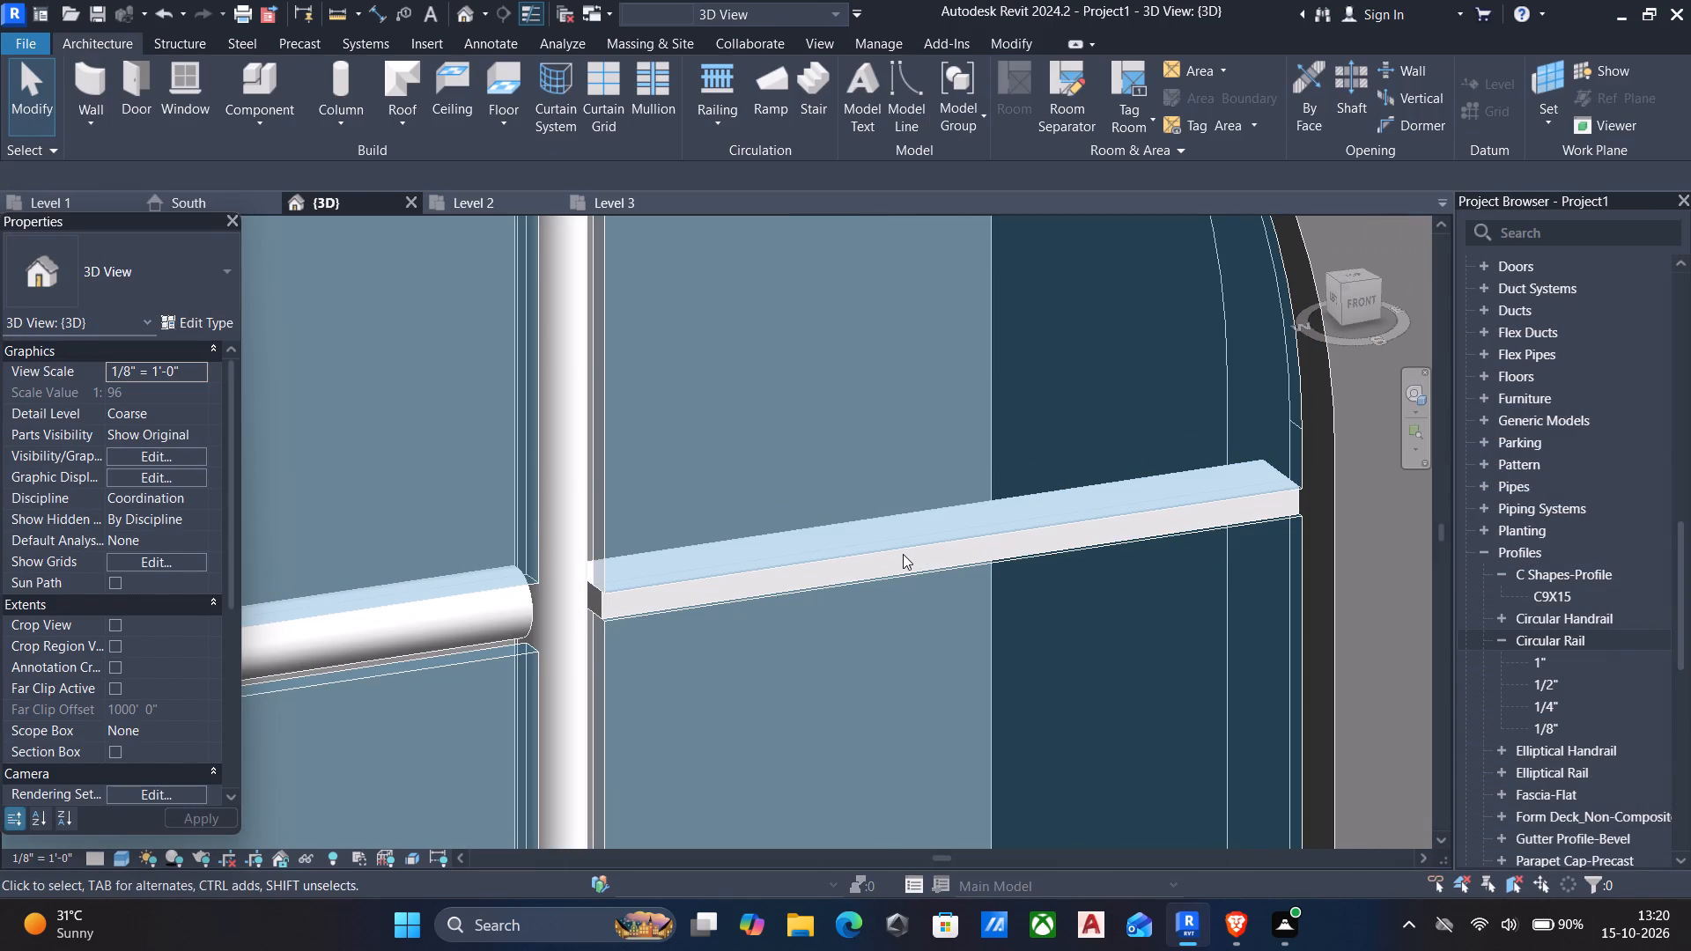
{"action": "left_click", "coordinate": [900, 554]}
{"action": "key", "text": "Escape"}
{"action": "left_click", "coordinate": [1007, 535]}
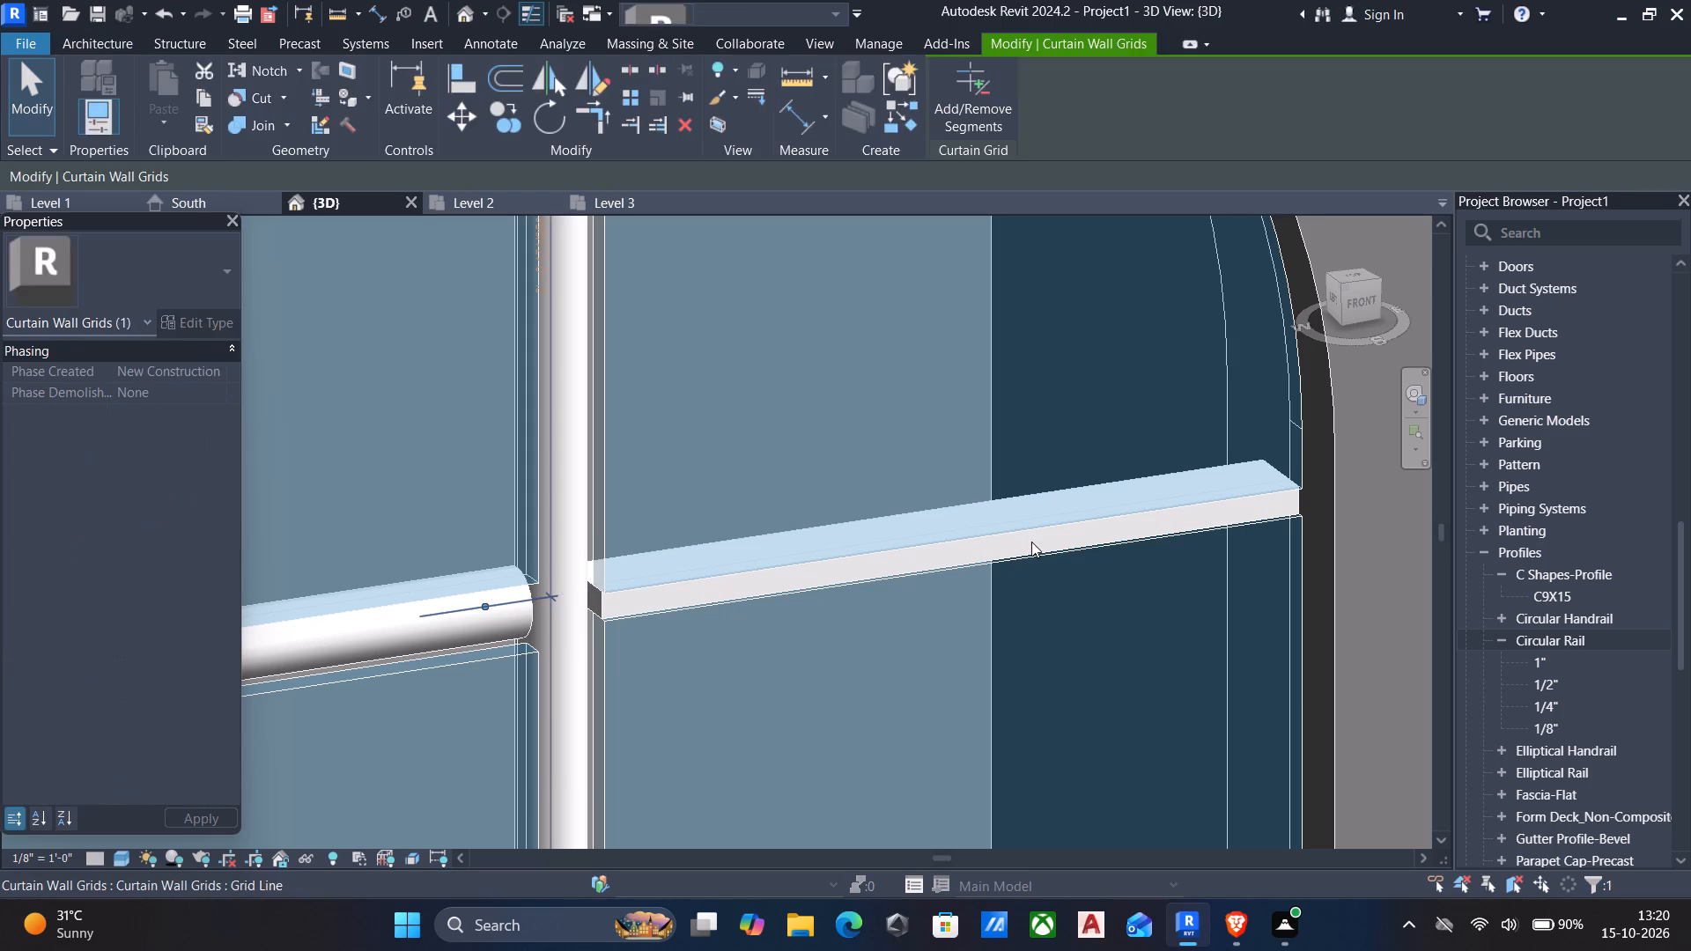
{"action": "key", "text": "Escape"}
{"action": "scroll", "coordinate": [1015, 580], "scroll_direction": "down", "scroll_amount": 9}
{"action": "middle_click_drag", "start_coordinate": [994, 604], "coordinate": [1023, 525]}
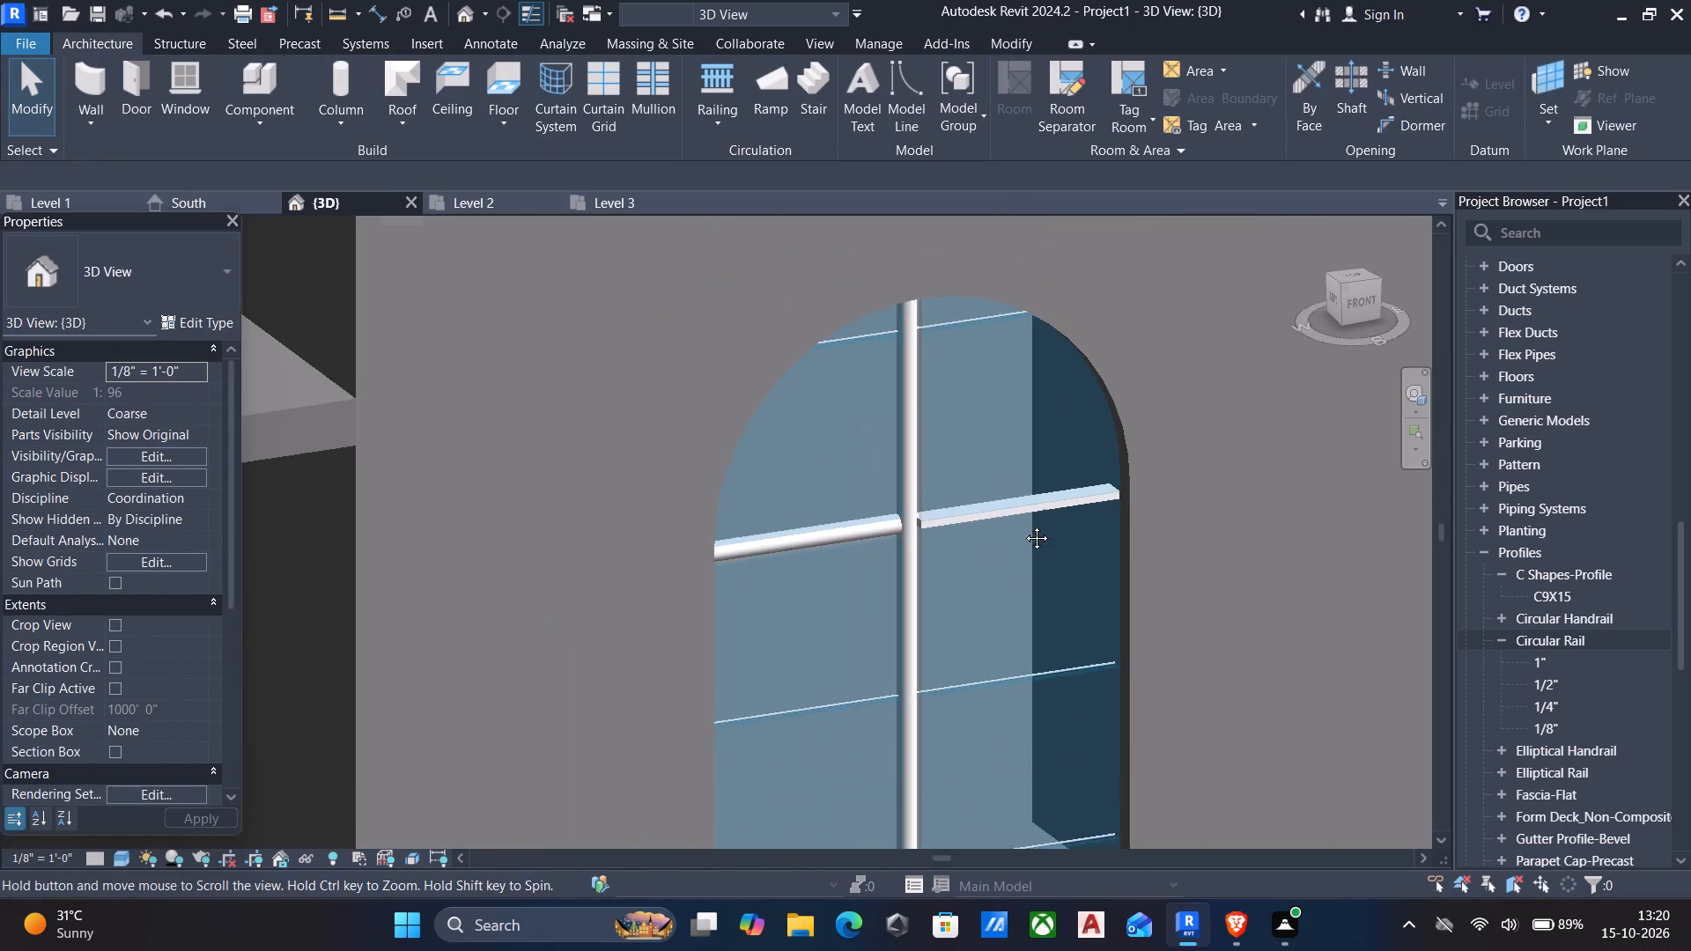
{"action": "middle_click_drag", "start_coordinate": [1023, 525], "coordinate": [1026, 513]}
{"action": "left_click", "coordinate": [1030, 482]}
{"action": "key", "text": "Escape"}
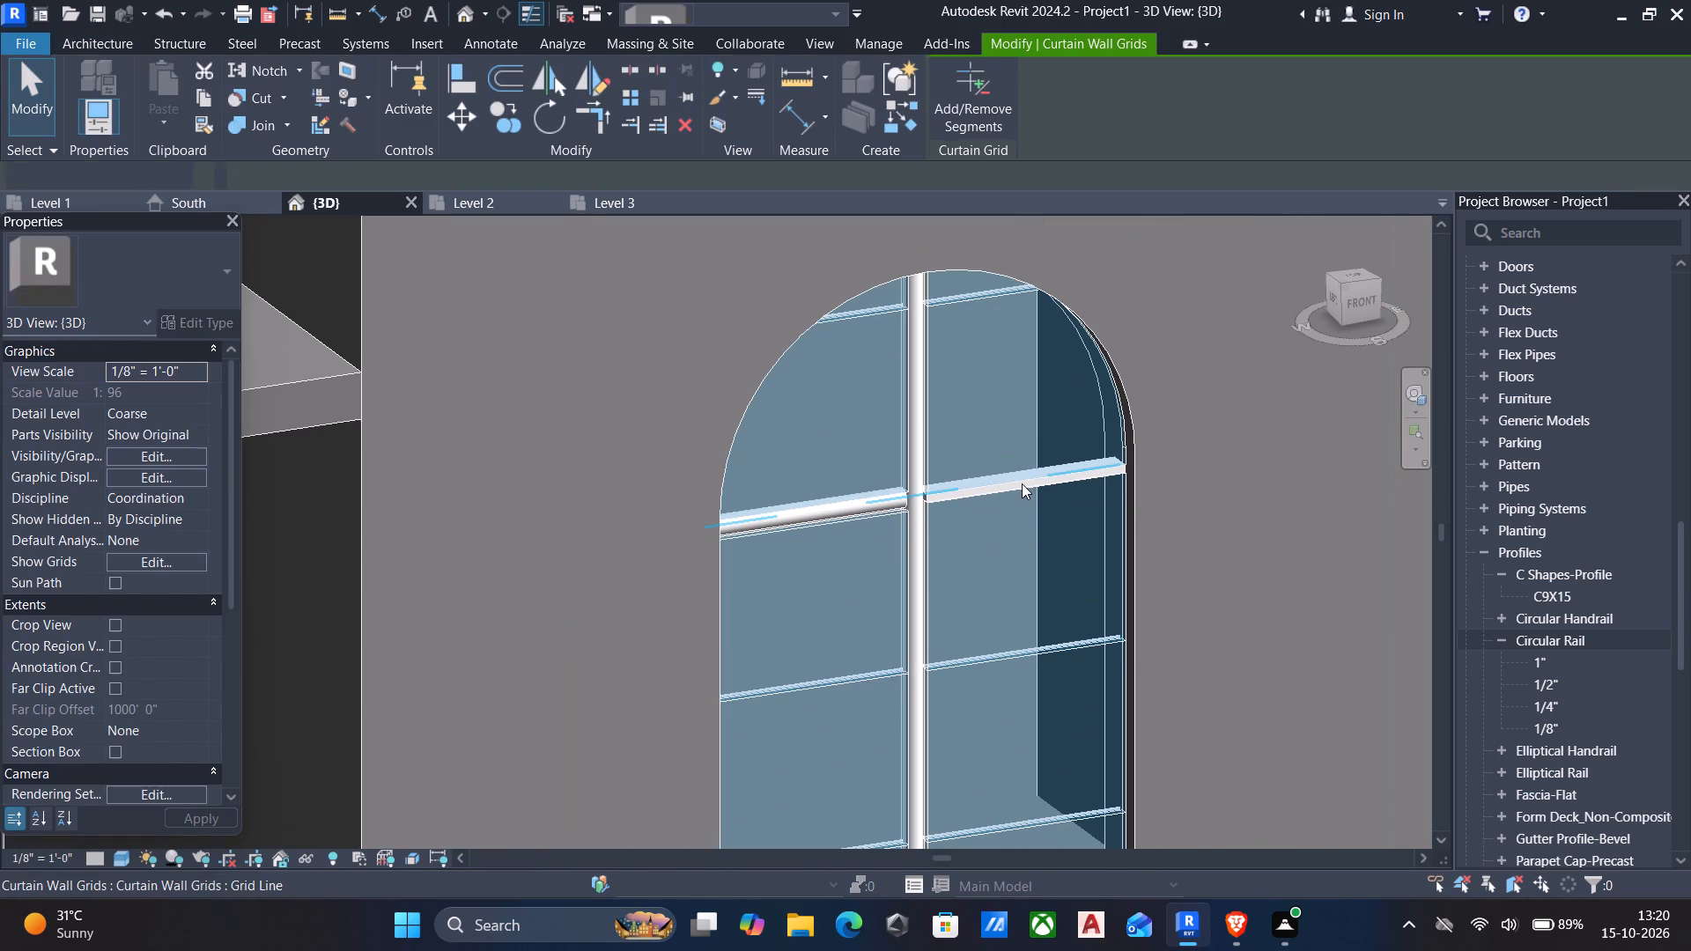
Set the profile of the rectangular upper horizontal mullion's 1" Square type to System Mullion Profile: Circular.
{"action": "key", "text": "Tab"}
{"action": "key", "text": "Tab"}
{"action": "key", "text": "Tab"}
{"action": "key", "text": "Tab"}
{"action": "key", "text": "Tab"}
{"action": "key", "text": "Tab"}
{"action": "key", "text": "Tab"}
{"action": "key", "text": "Tab"}
{"action": "key", "text": "Tab"}
{"action": "key", "text": "Tab"}
{"action": "key", "text": "Tab"}
{"action": "key", "text": "Tab"}
{"action": "key", "text": "Tab"}
{"action": "key", "text": "Tab"}
{"action": "key", "text": "Tab"}
{"action": "key", "text": "Tab"}
{"action": "key", "text": "Tab"}
{"action": "key", "text": "Tab"}
{"action": "key", "text": "Tab"}
{"action": "key", "text": "Tab"}
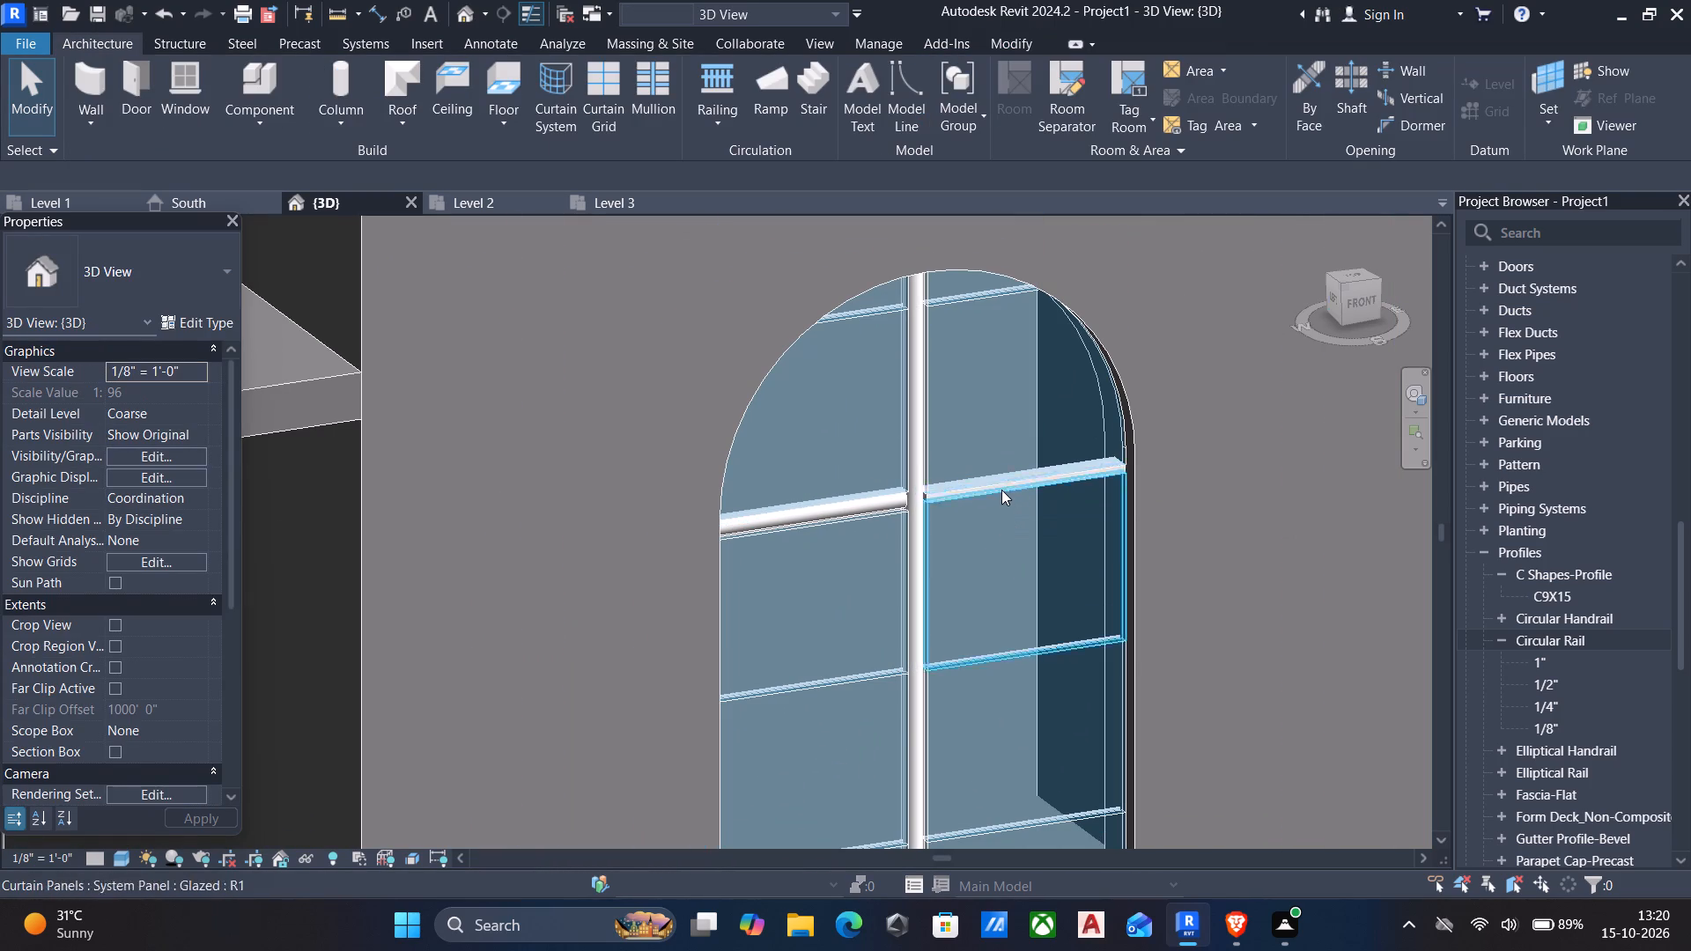
{"action": "left_click", "coordinate": [1001, 490]}
{"action": "left_click", "coordinate": [206, 325]}
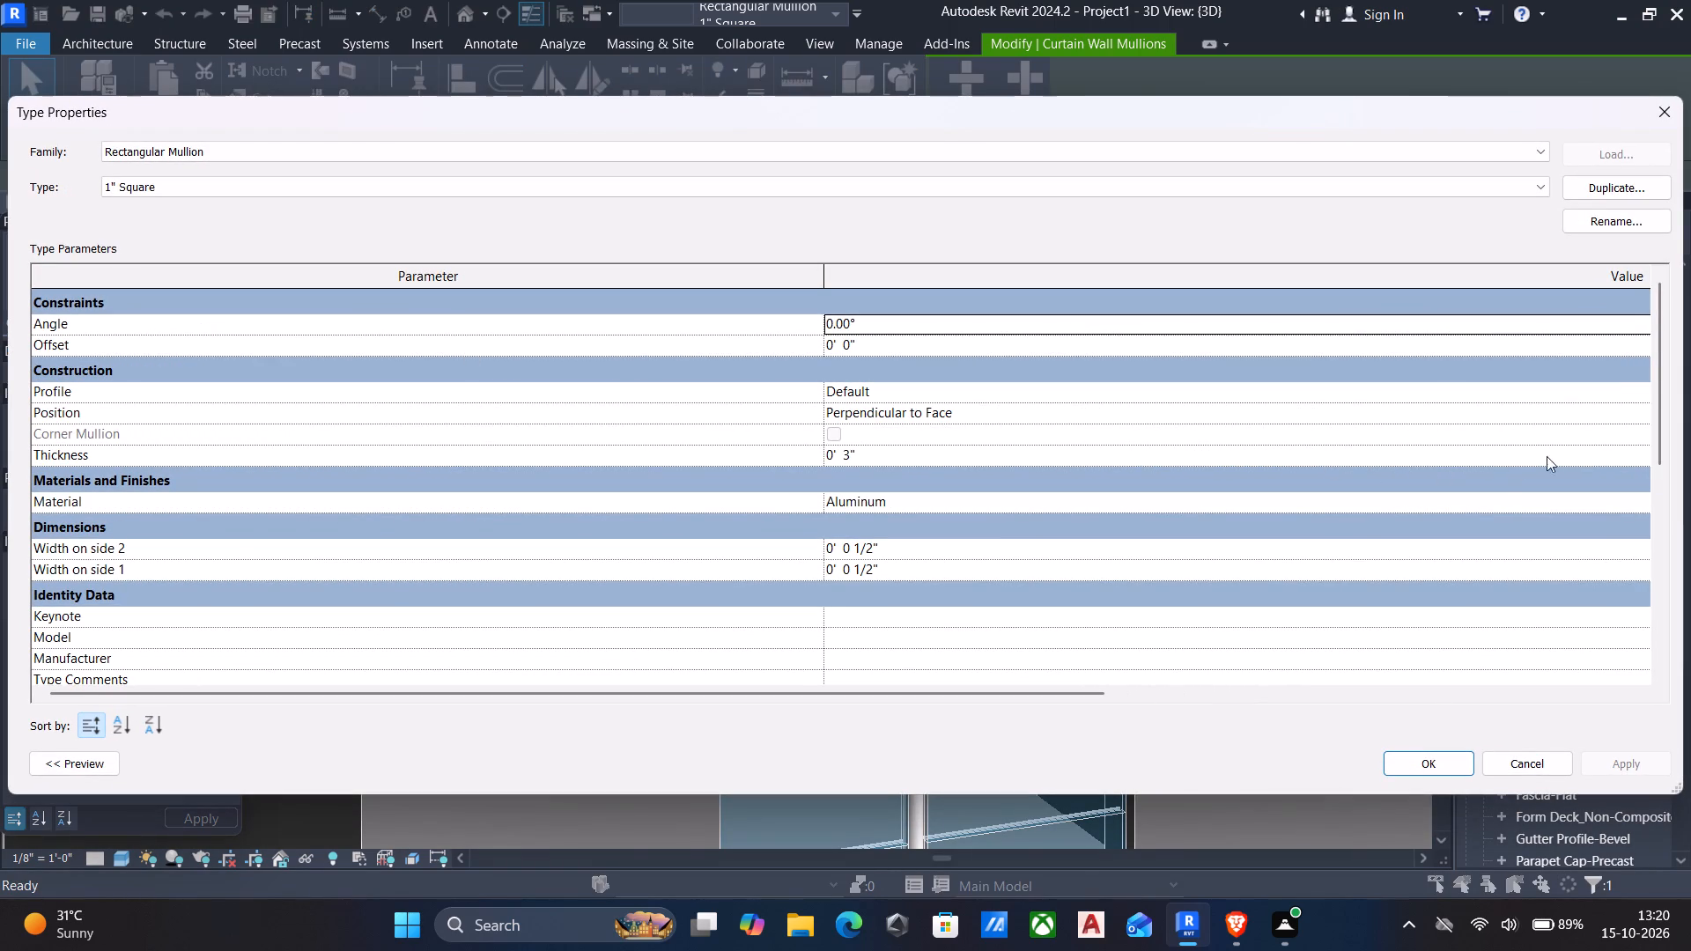
{"action": "left_click", "coordinate": [1653, 388]}
{"action": "left_click", "coordinate": [1648, 390]}
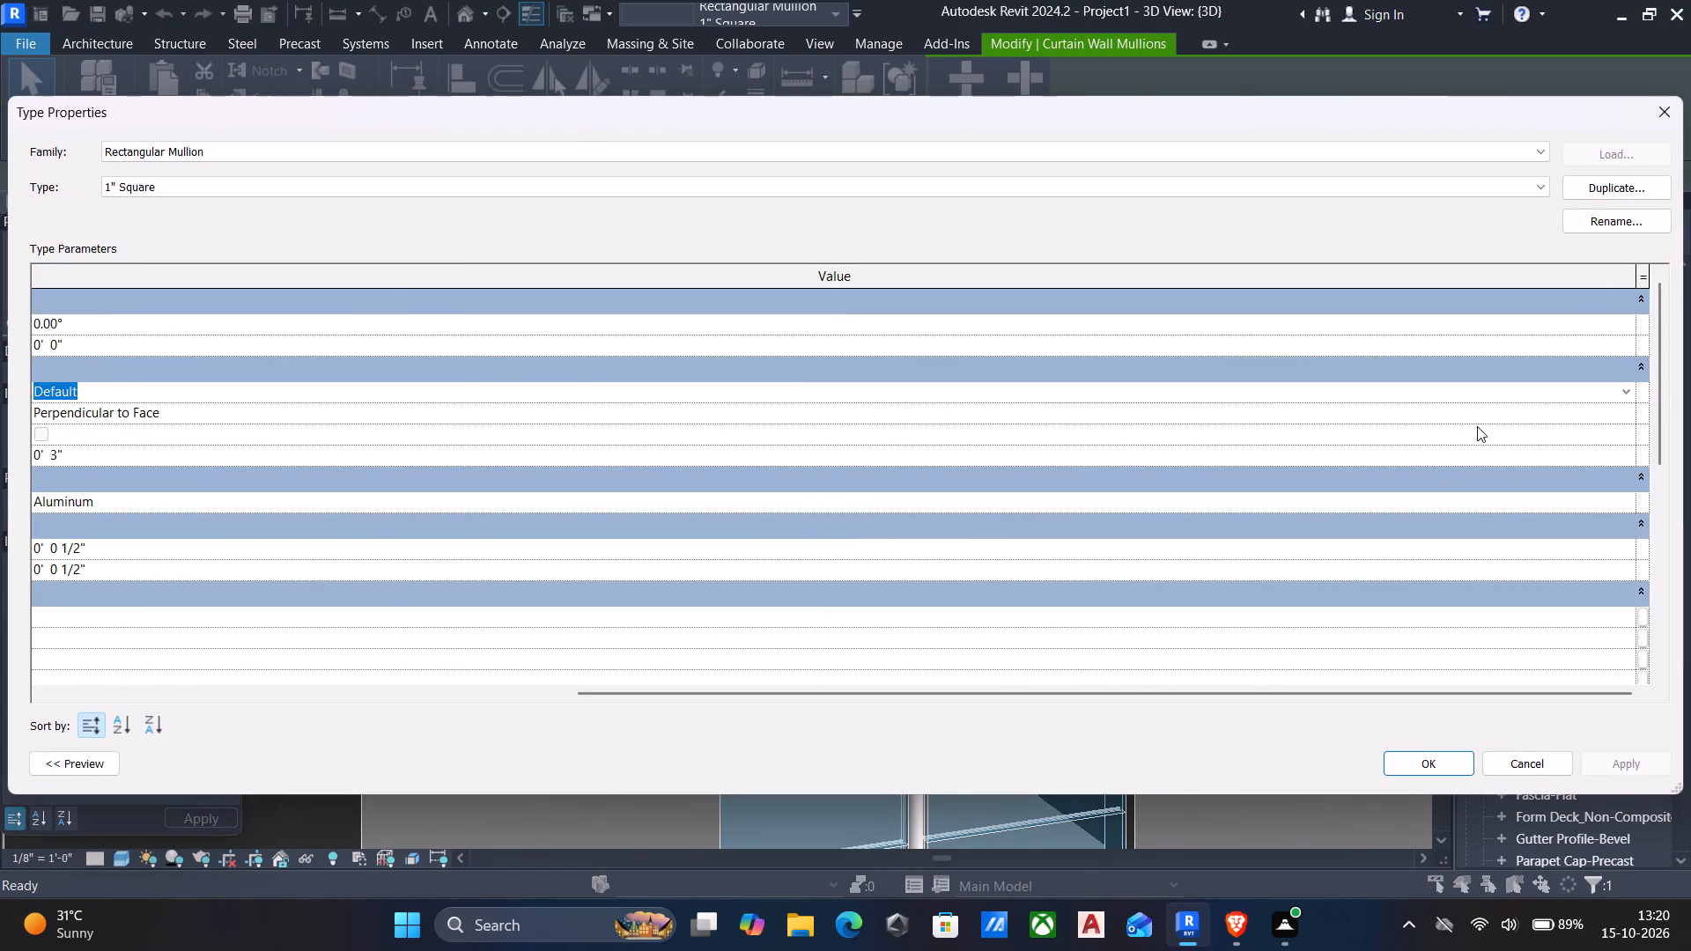
{"action": "left_click", "coordinate": [1623, 393]}
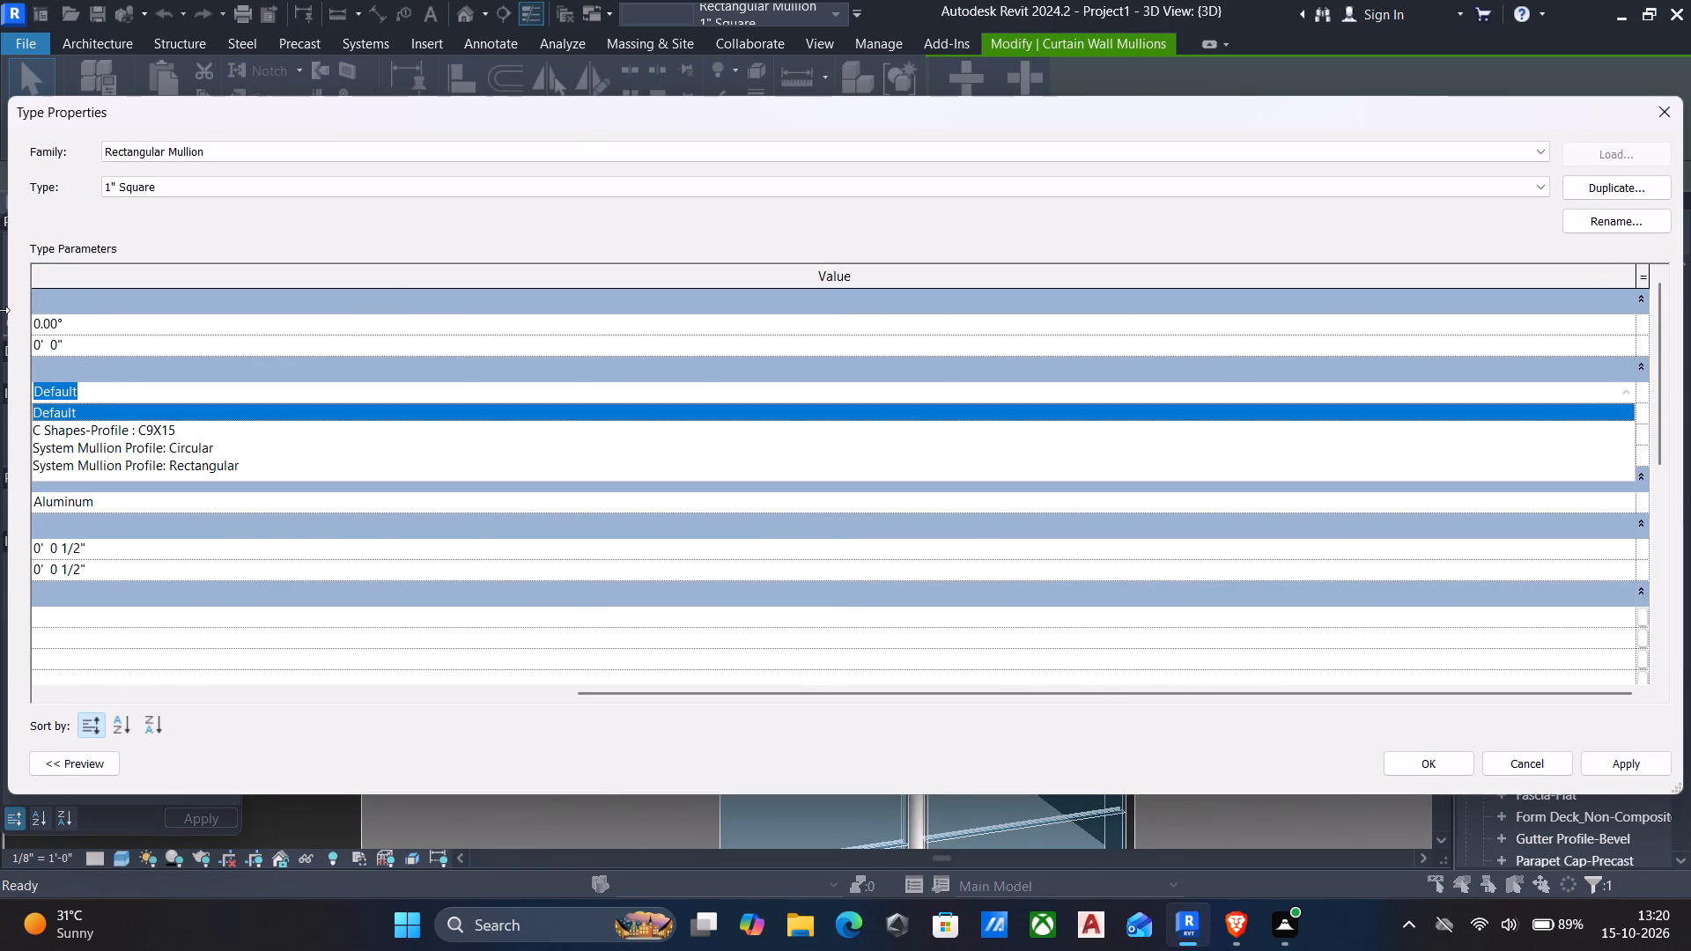
{"action": "left_click", "coordinate": [172, 452]}
{"action": "scroll", "coordinate": [985, 593], "scroll_direction": "down", "scroll_amount": 5}
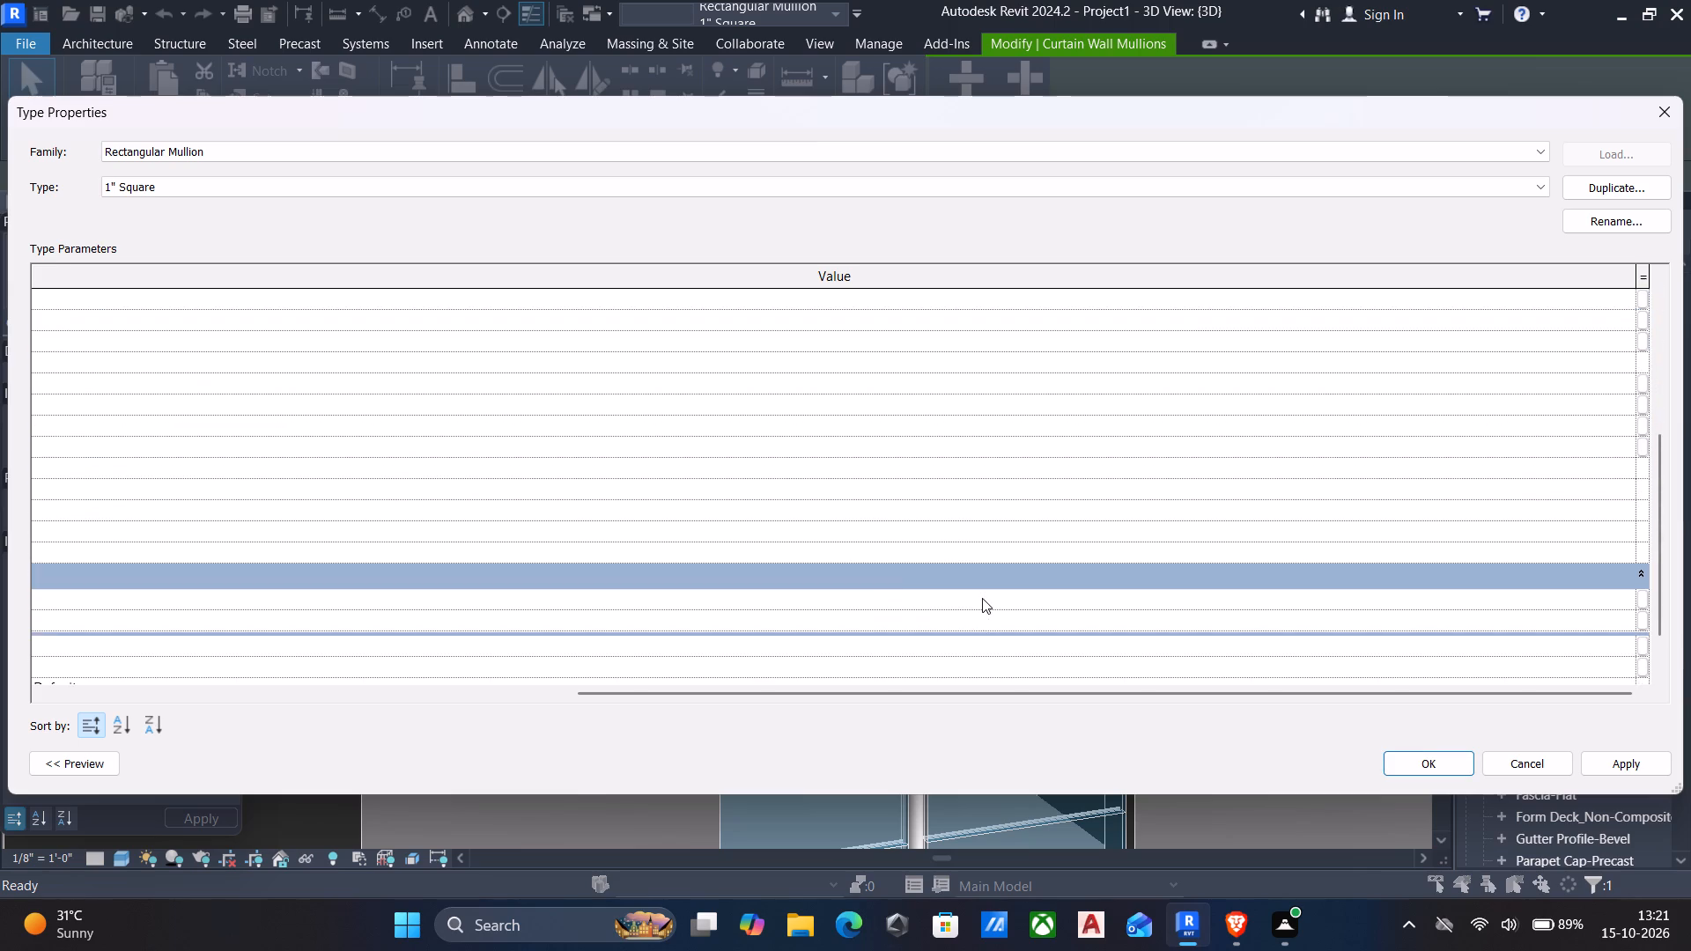
{"action": "scroll", "coordinate": [891, 604], "scroll_direction": "down", "scroll_amount": 6}
{"action": "scroll", "coordinate": [888, 608], "scroll_direction": "up", "scroll_amount": 6}
{"action": "scroll", "coordinate": [888, 608], "scroll_direction": "down", "scroll_amount": 2}
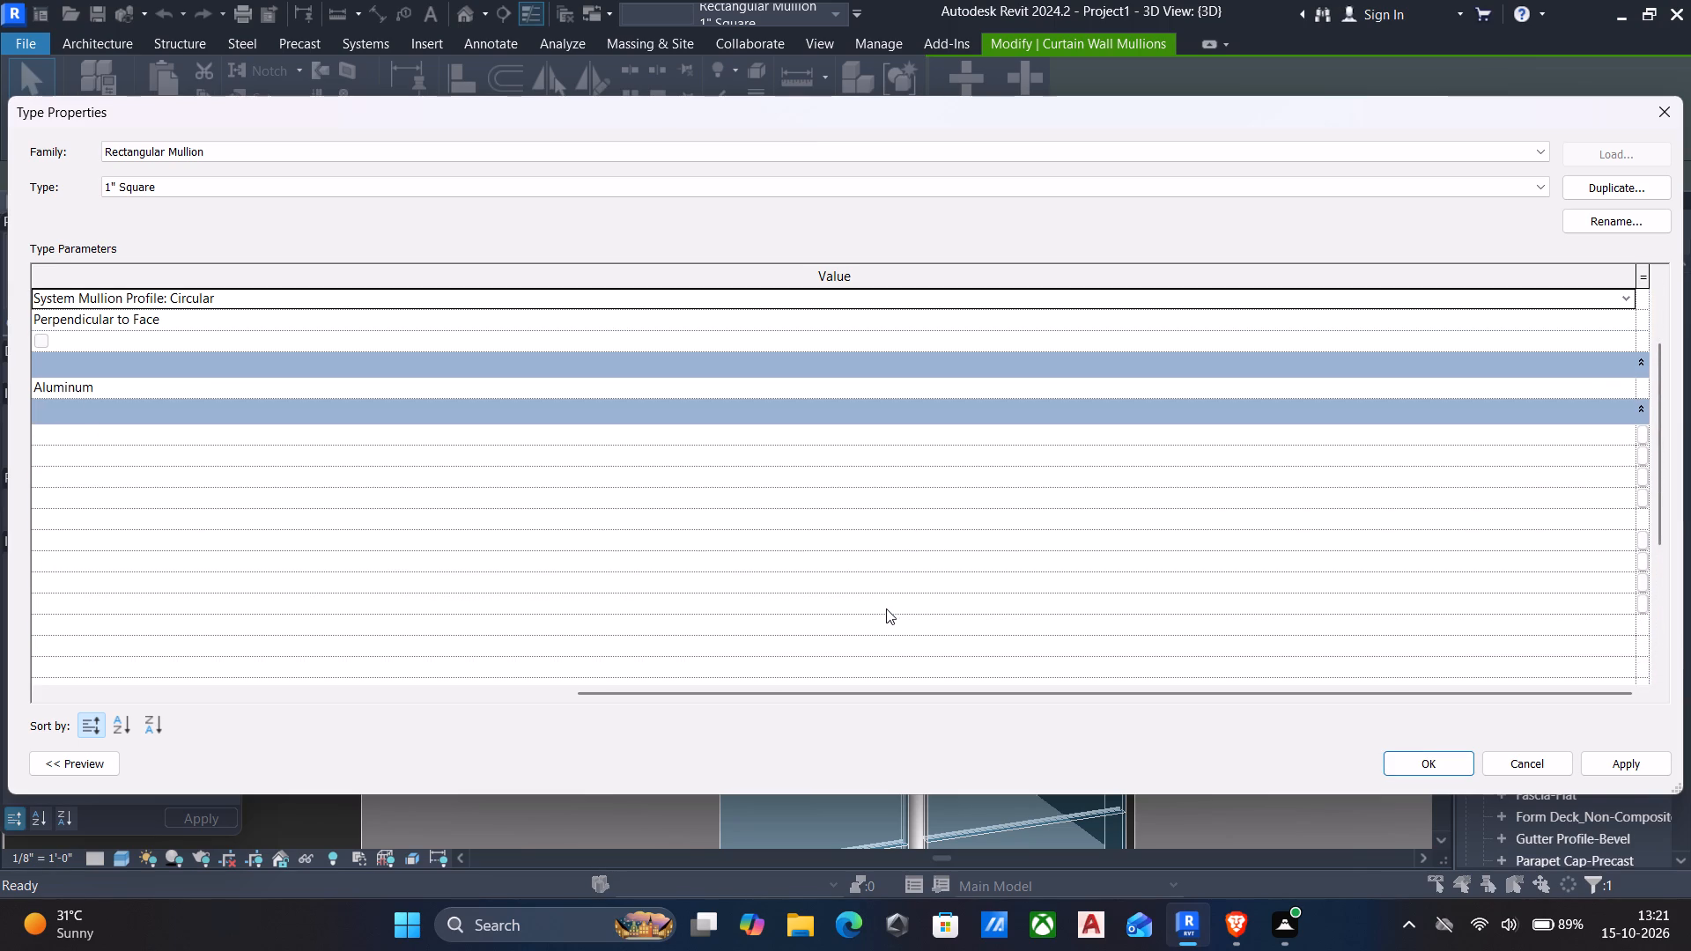
{"action": "scroll", "coordinate": [1383, 732], "scroll_direction": "down", "scroll_amount": 2}
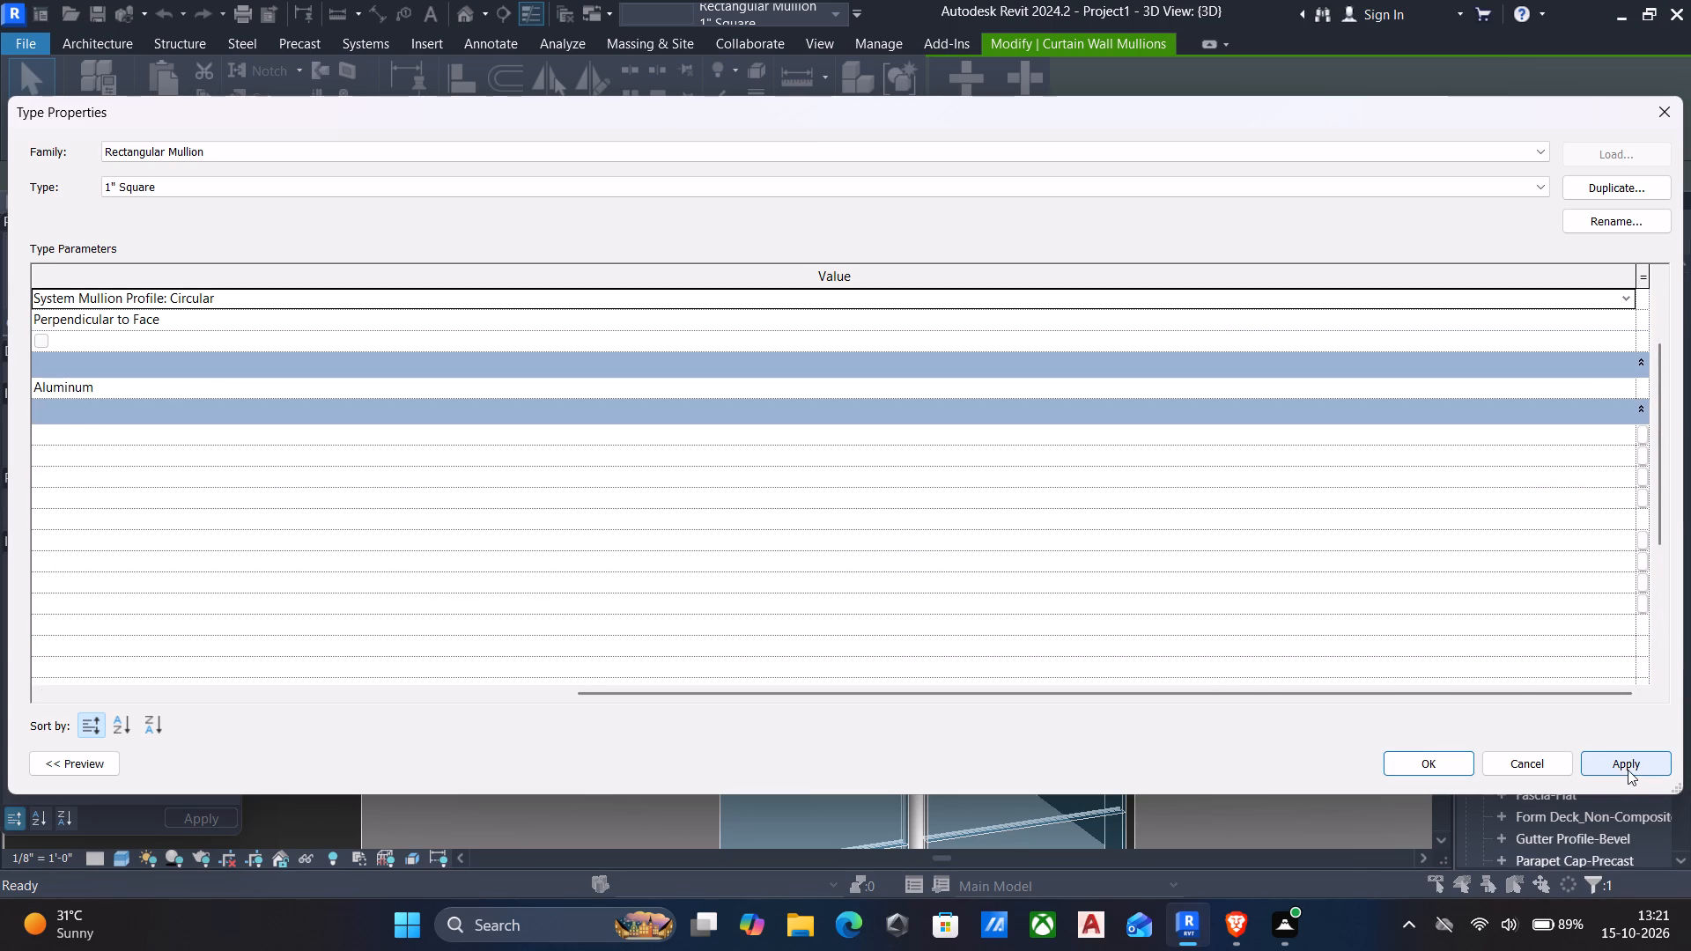
{"action": "left_click", "coordinate": [1619, 754]}
{"action": "left_click", "coordinate": [1410, 753]}
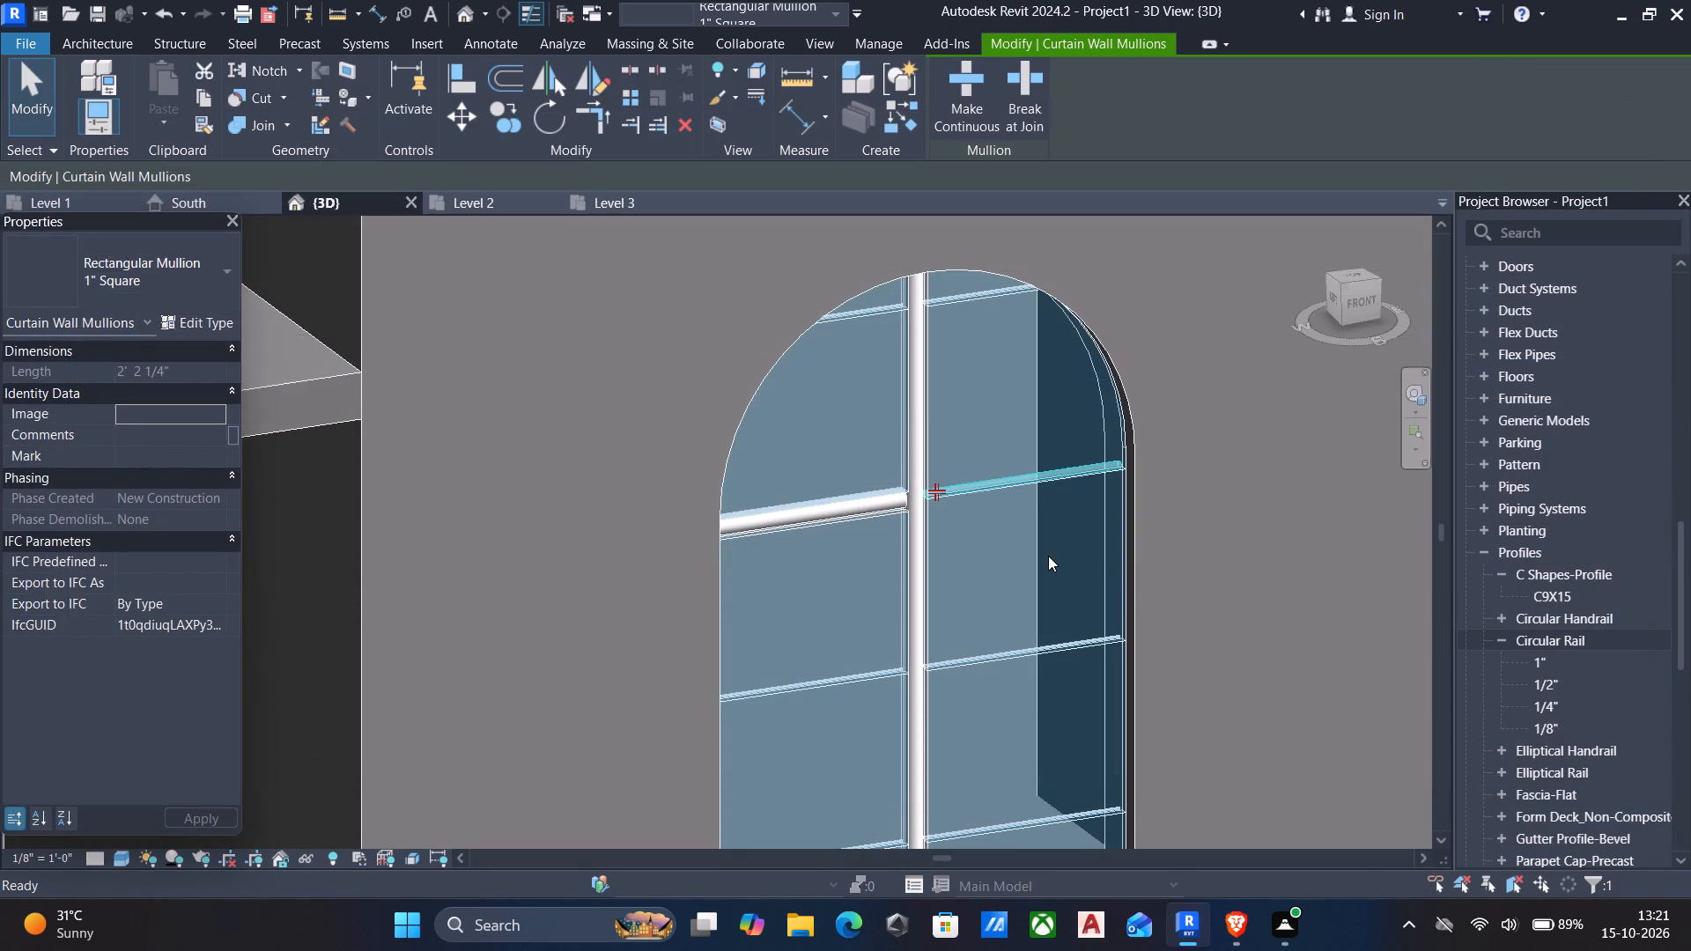
{"action": "scroll", "coordinate": [1050, 503], "scroll_direction": "up", "scroll_amount": 5}
{"action": "key", "text": "Escape"}
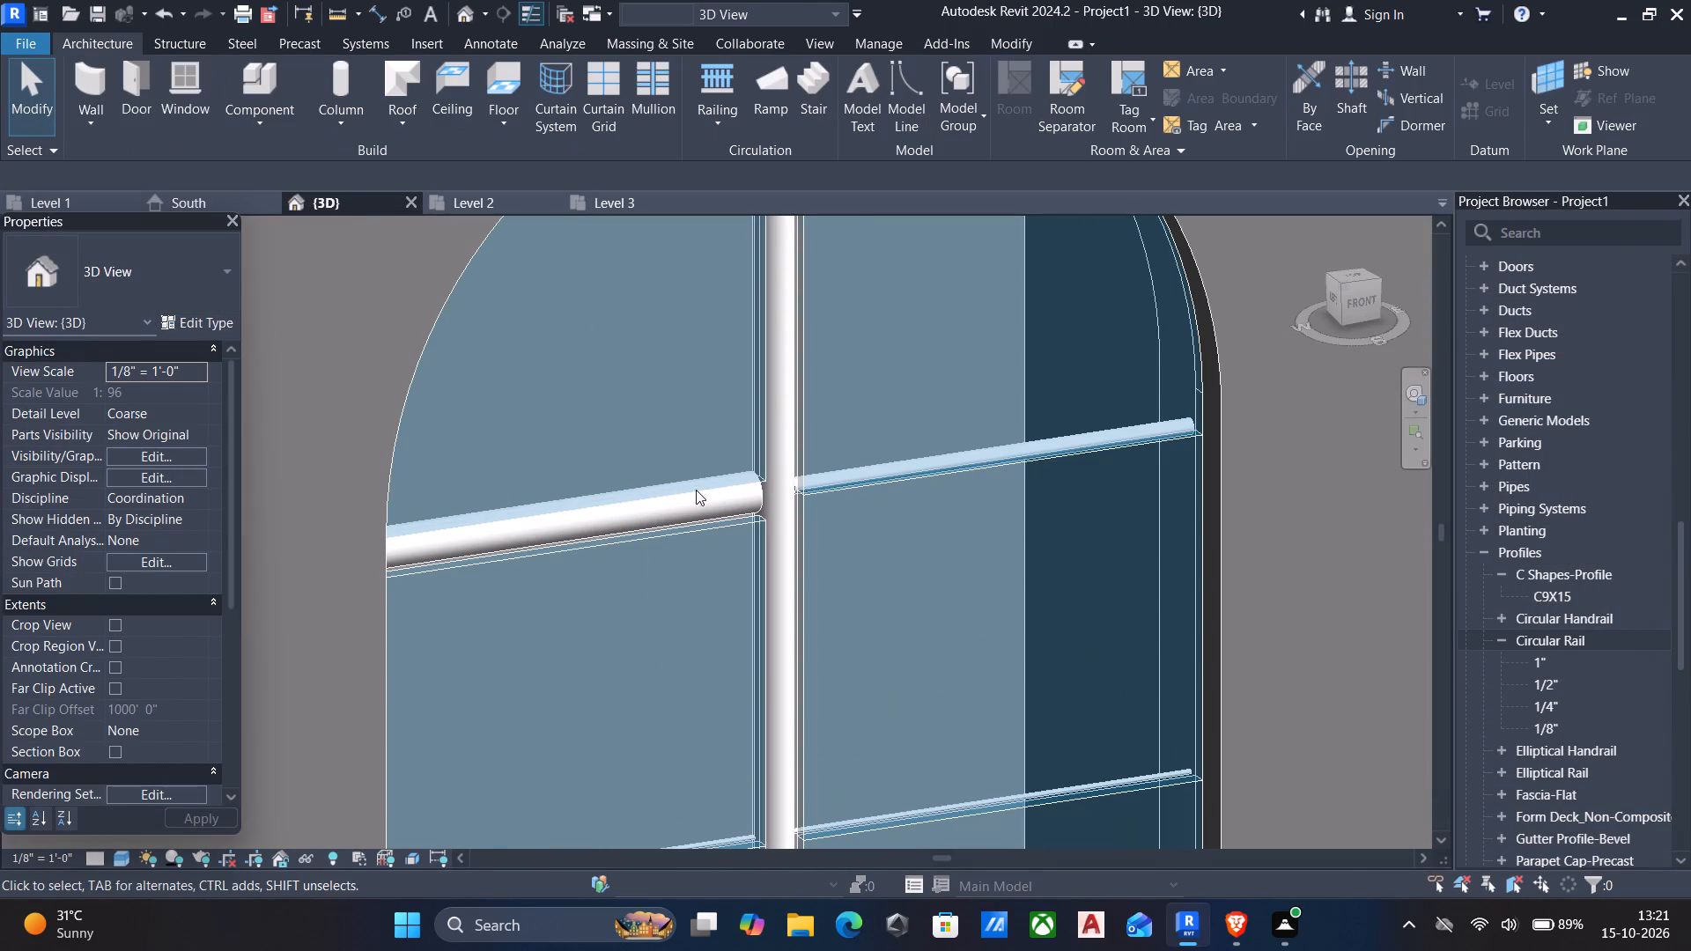
Delete the thick 2.5" Circular horizontal mullion on the other side of the vertical mullion.
{"action": "left_click", "coordinate": [717, 510]}
{"action": "key", "text": "Delete"}
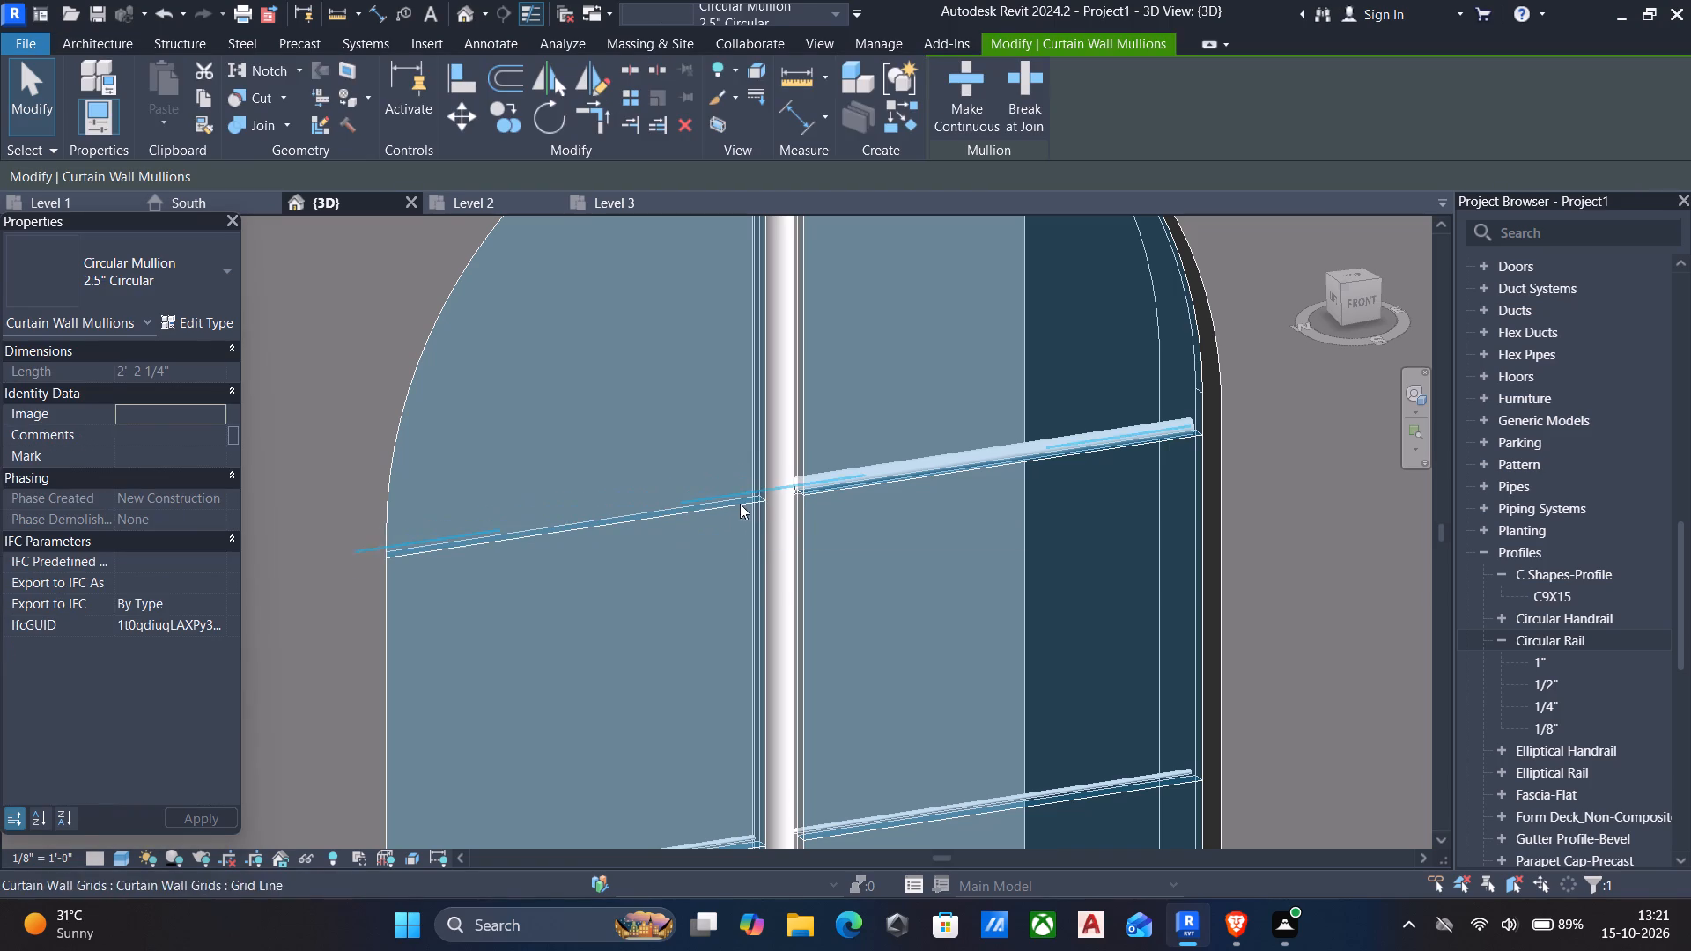
Place a Circular Mullion 2.5" Circular 2 on the empty horizontal grid line where the thick mullion was.
{"action": "scroll", "coordinate": [695, 461], "scroll_direction": "down", "scroll_amount": 5}
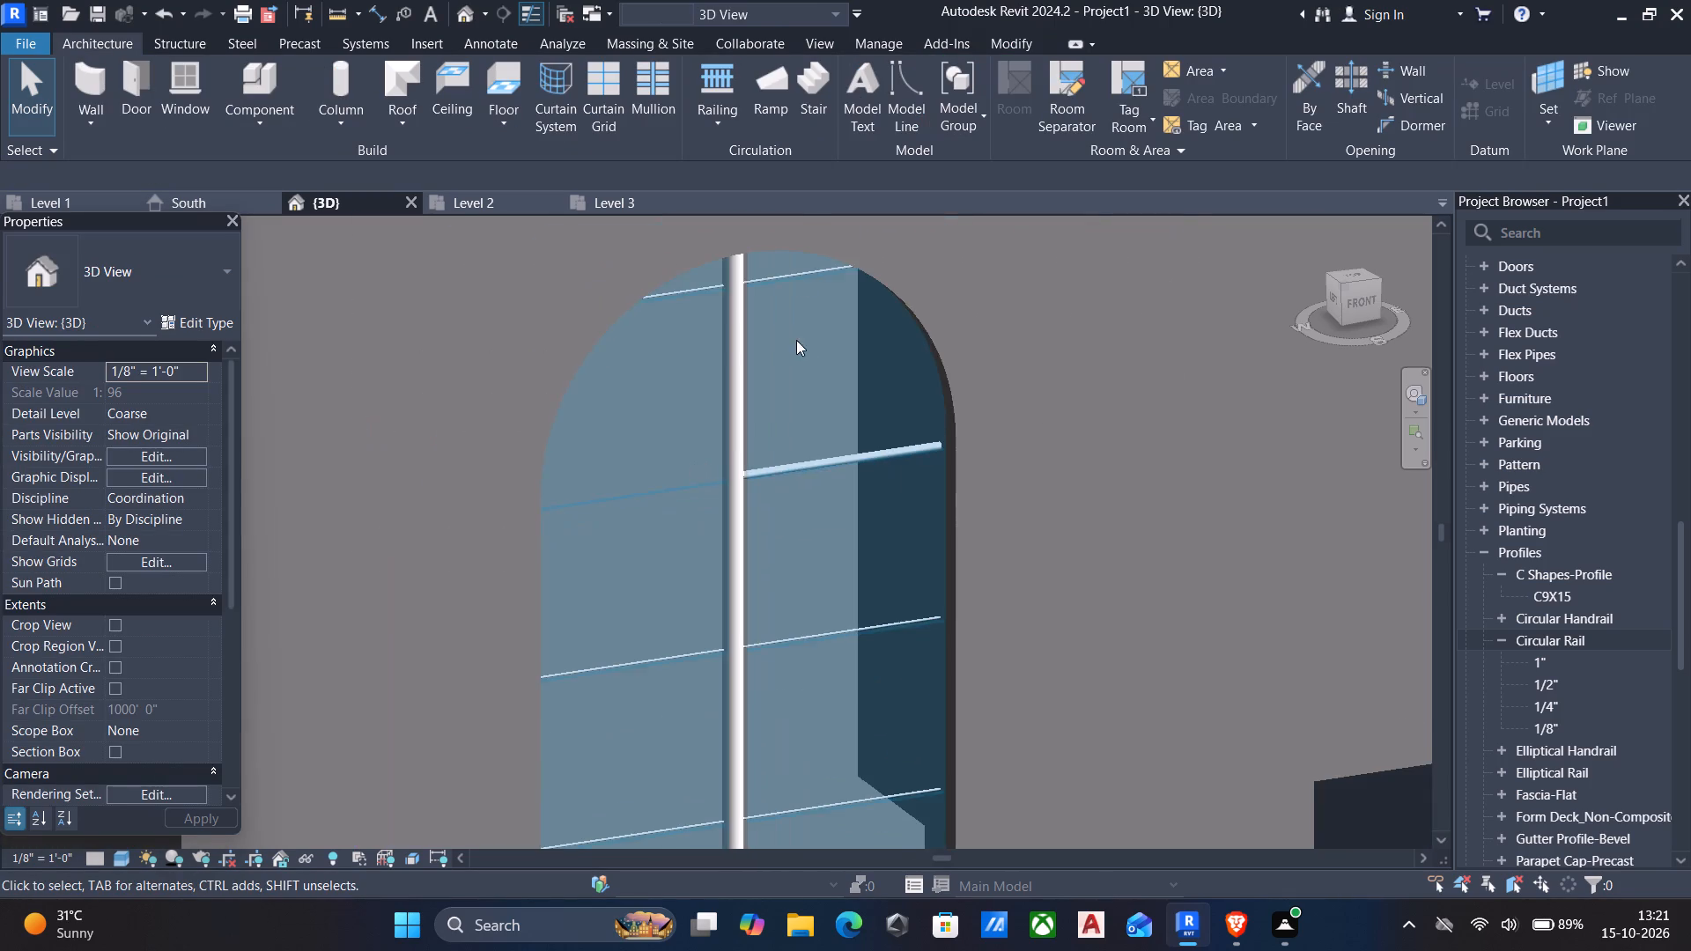
{"action": "left_click", "coordinate": [646, 94]}
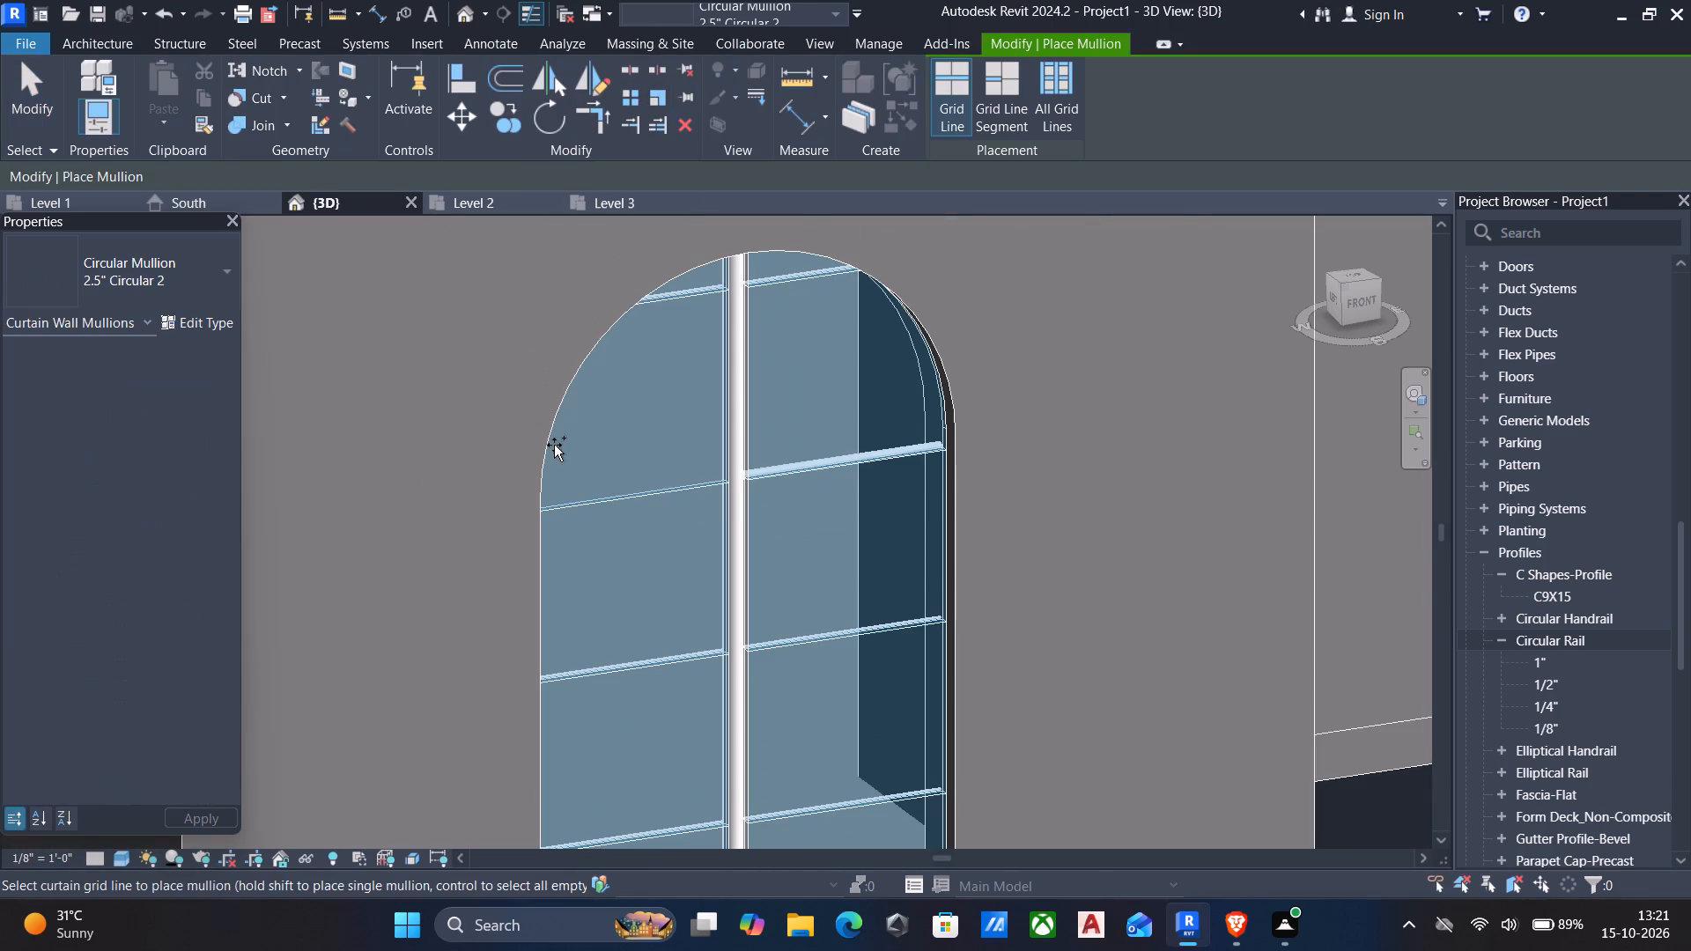
{"action": "left_click", "coordinate": [640, 491]}
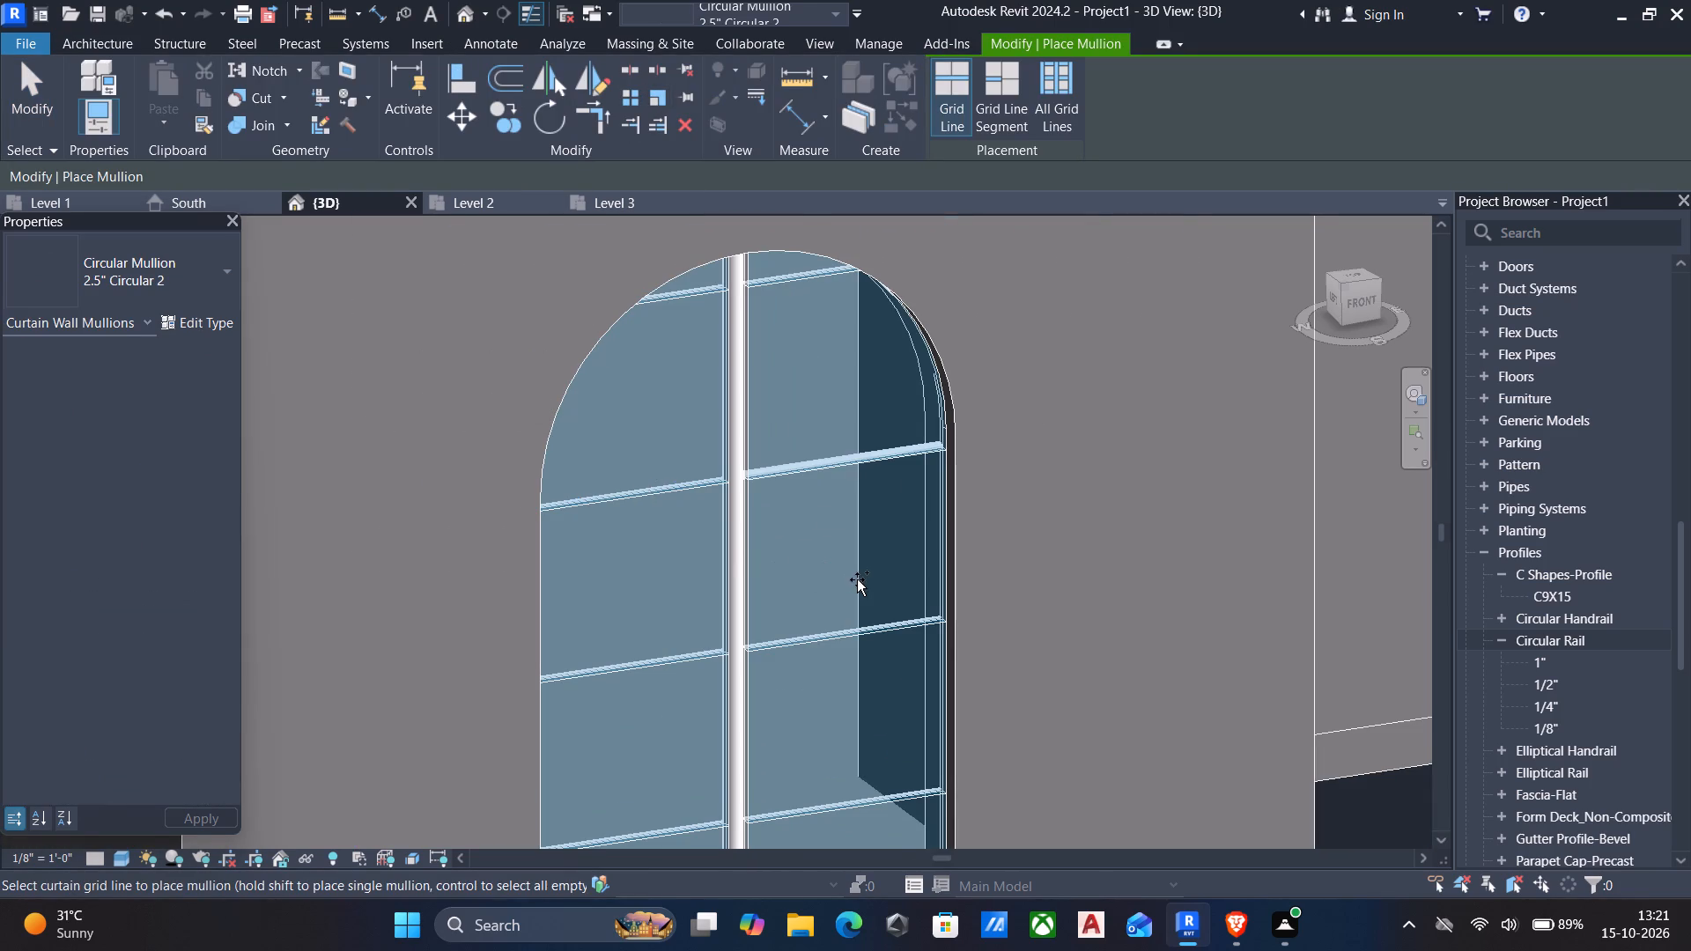
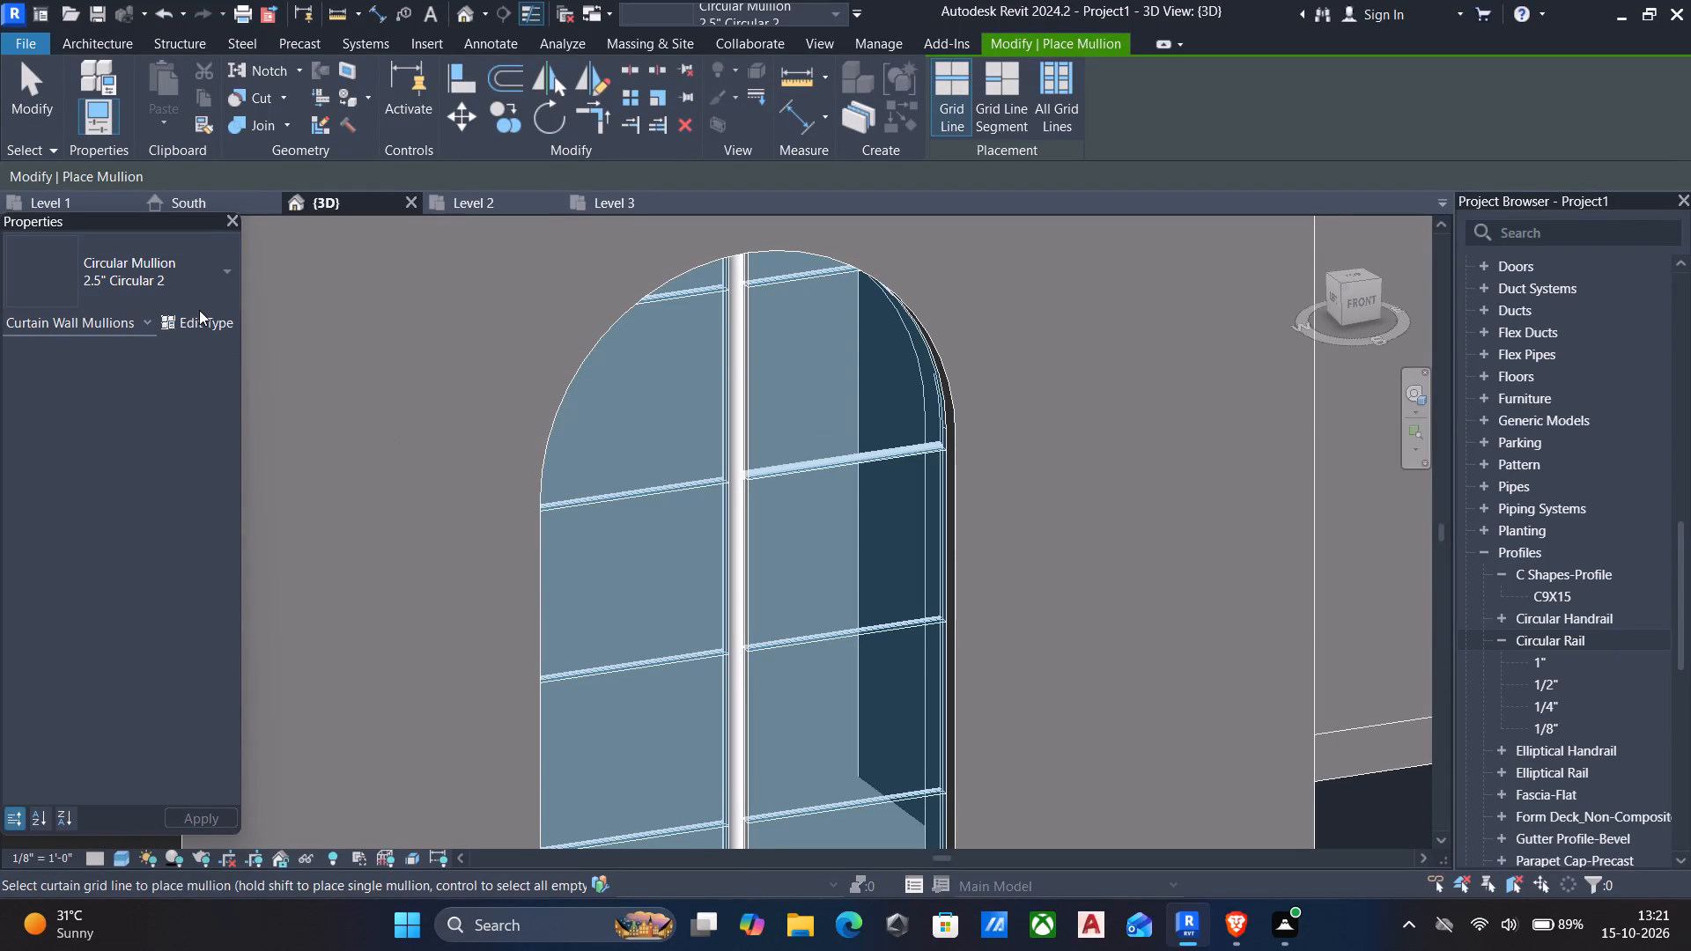
Review the type properties of the Circular Mullion 2.5" Circular 2.
{"action": "left_click", "coordinate": [170, 321]}
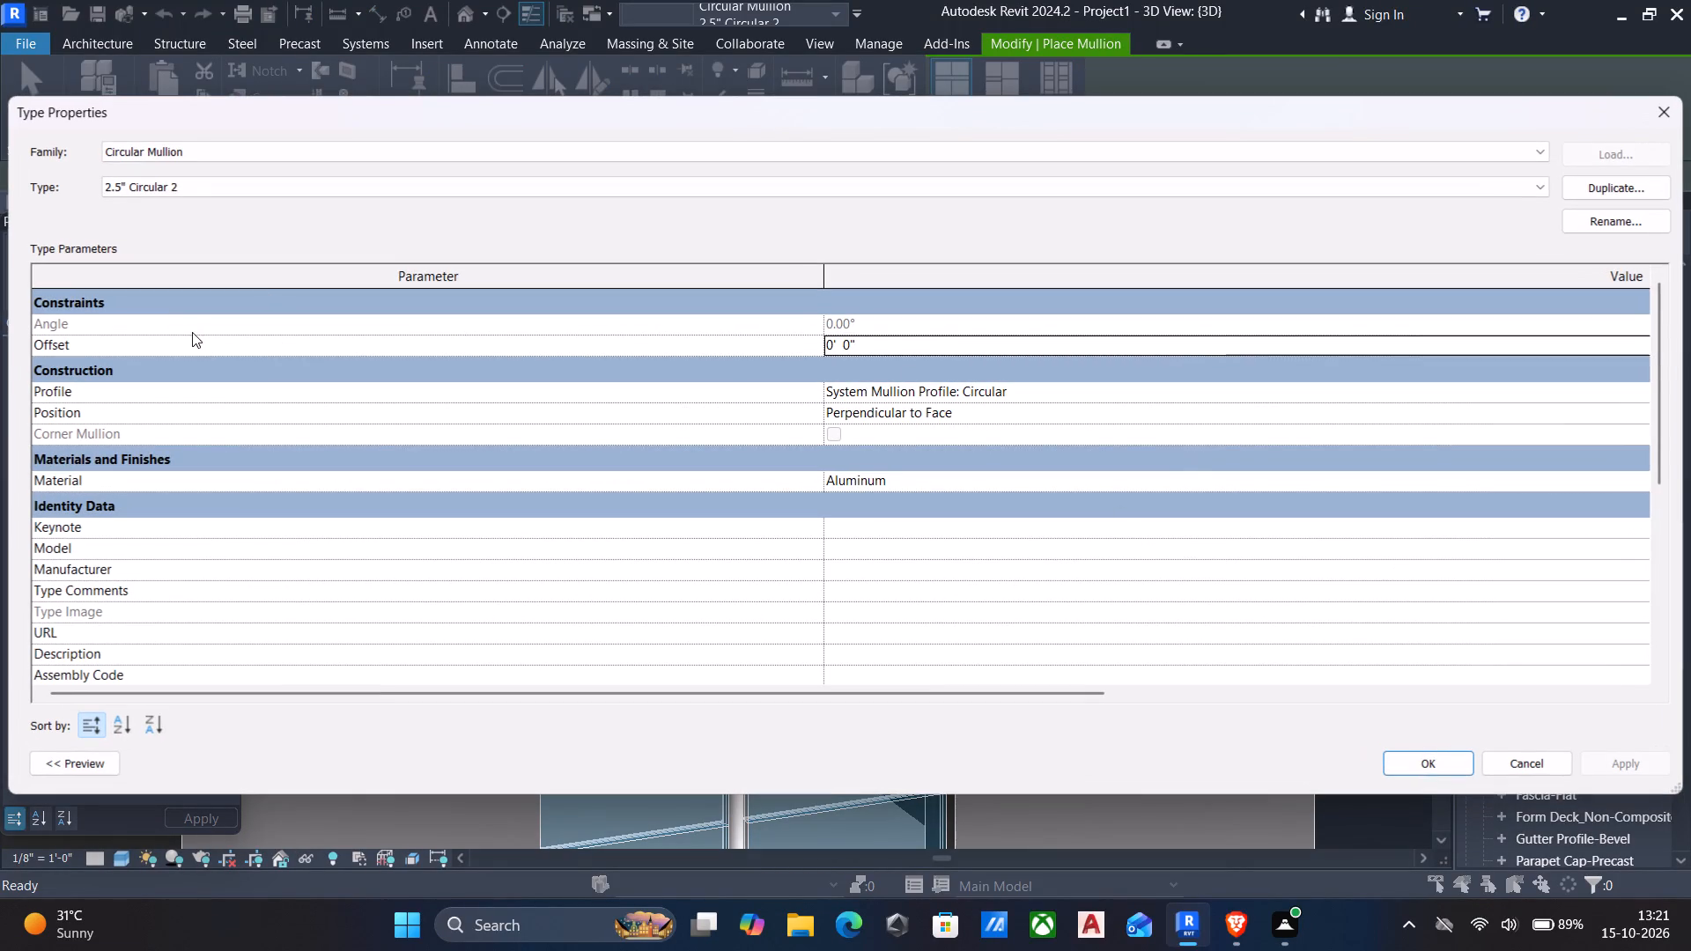
{"action": "scroll", "coordinate": [1662, 505], "scroll_direction": "down", "scroll_amount": 2}
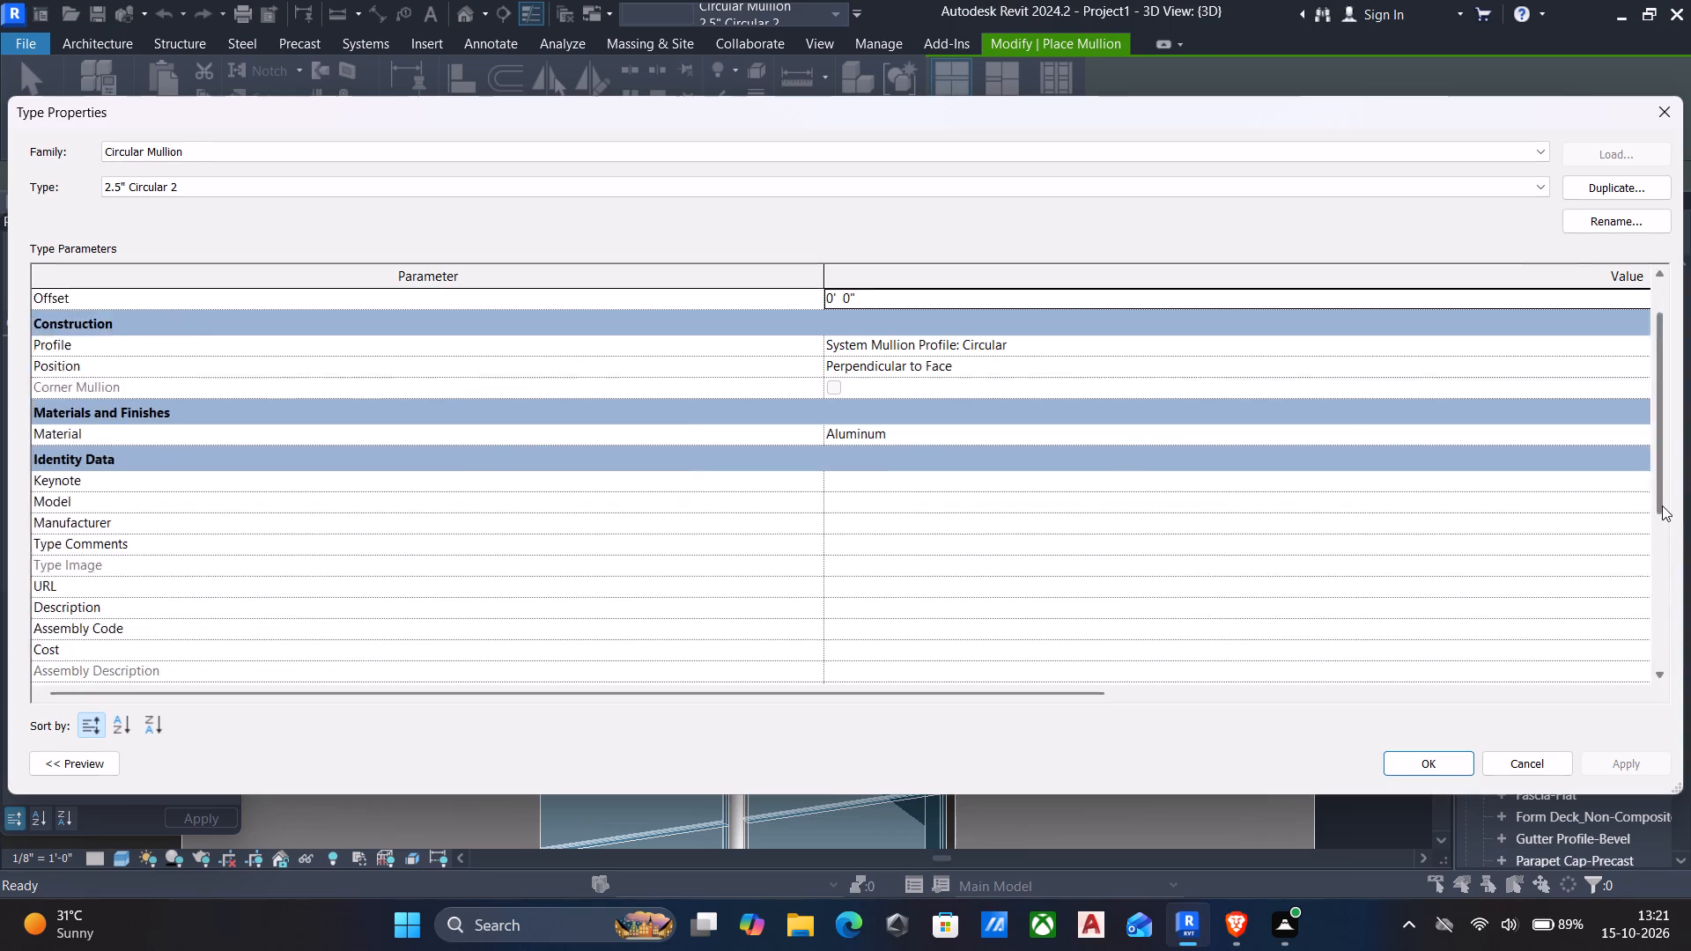
{"action": "scroll", "coordinate": [1662, 505], "scroll_direction": "down", "scroll_amount": 3}
{"action": "scroll", "coordinate": [1485, 412], "scroll_direction": "down", "scroll_amount": 5}
{"action": "scroll", "coordinate": [1404, 443], "scroll_direction": "up", "scroll_amount": 7}
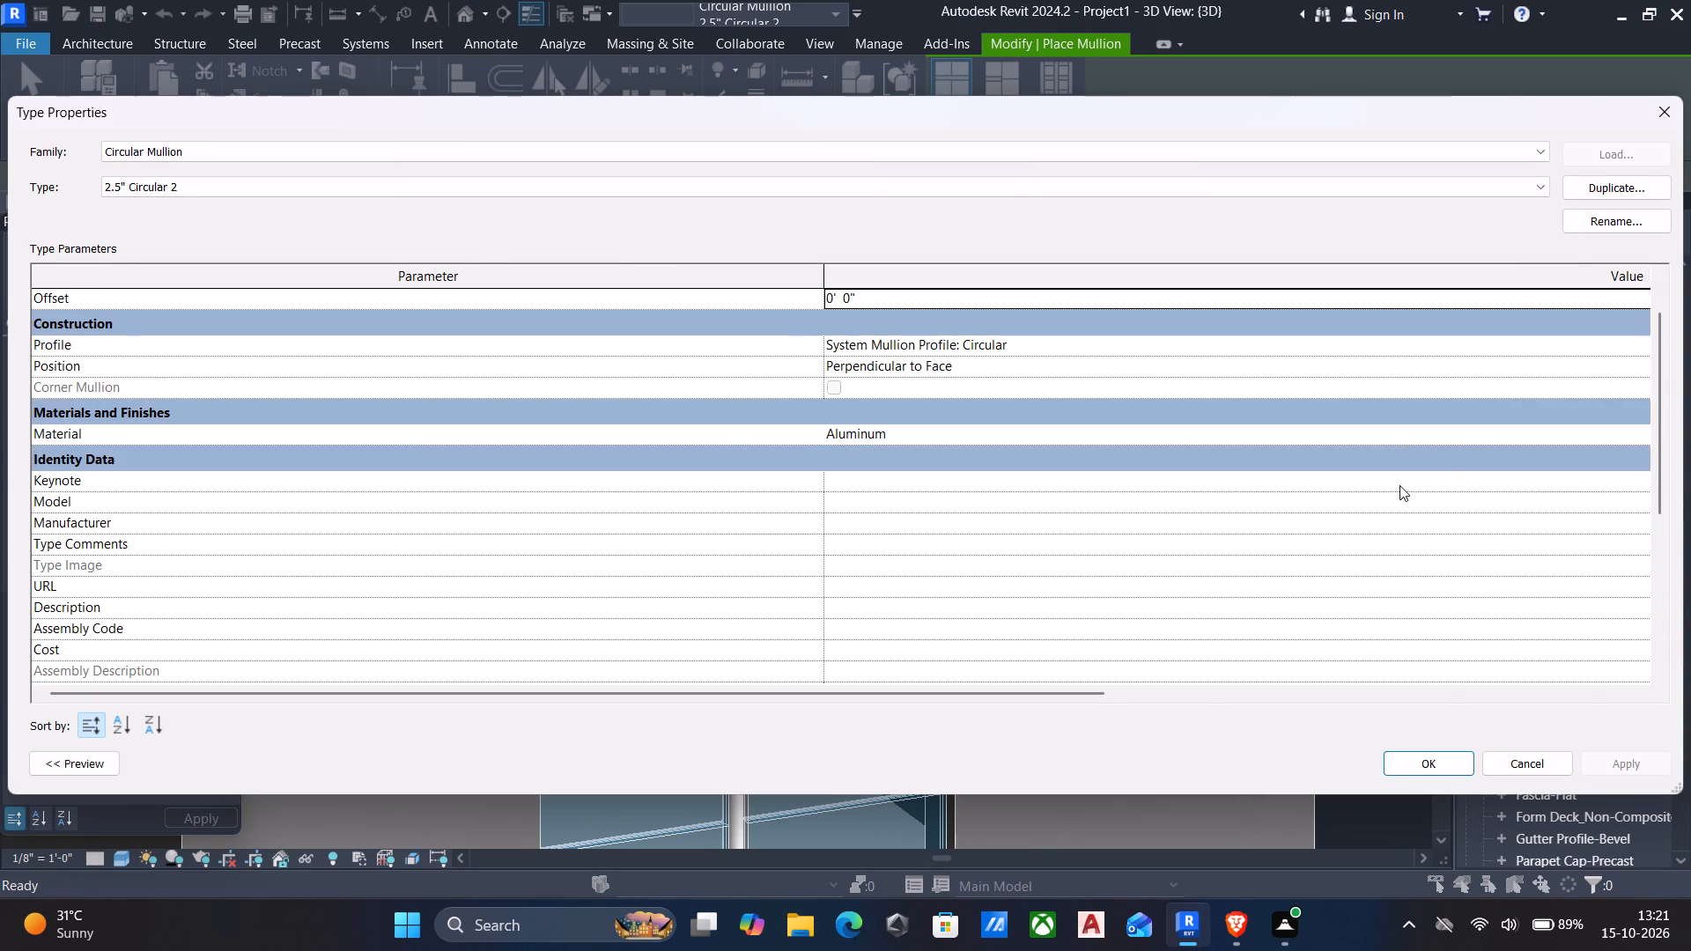
{"action": "scroll", "coordinate": [1399, 490], "scroll_direction": "up", "scroll_amount": 7}
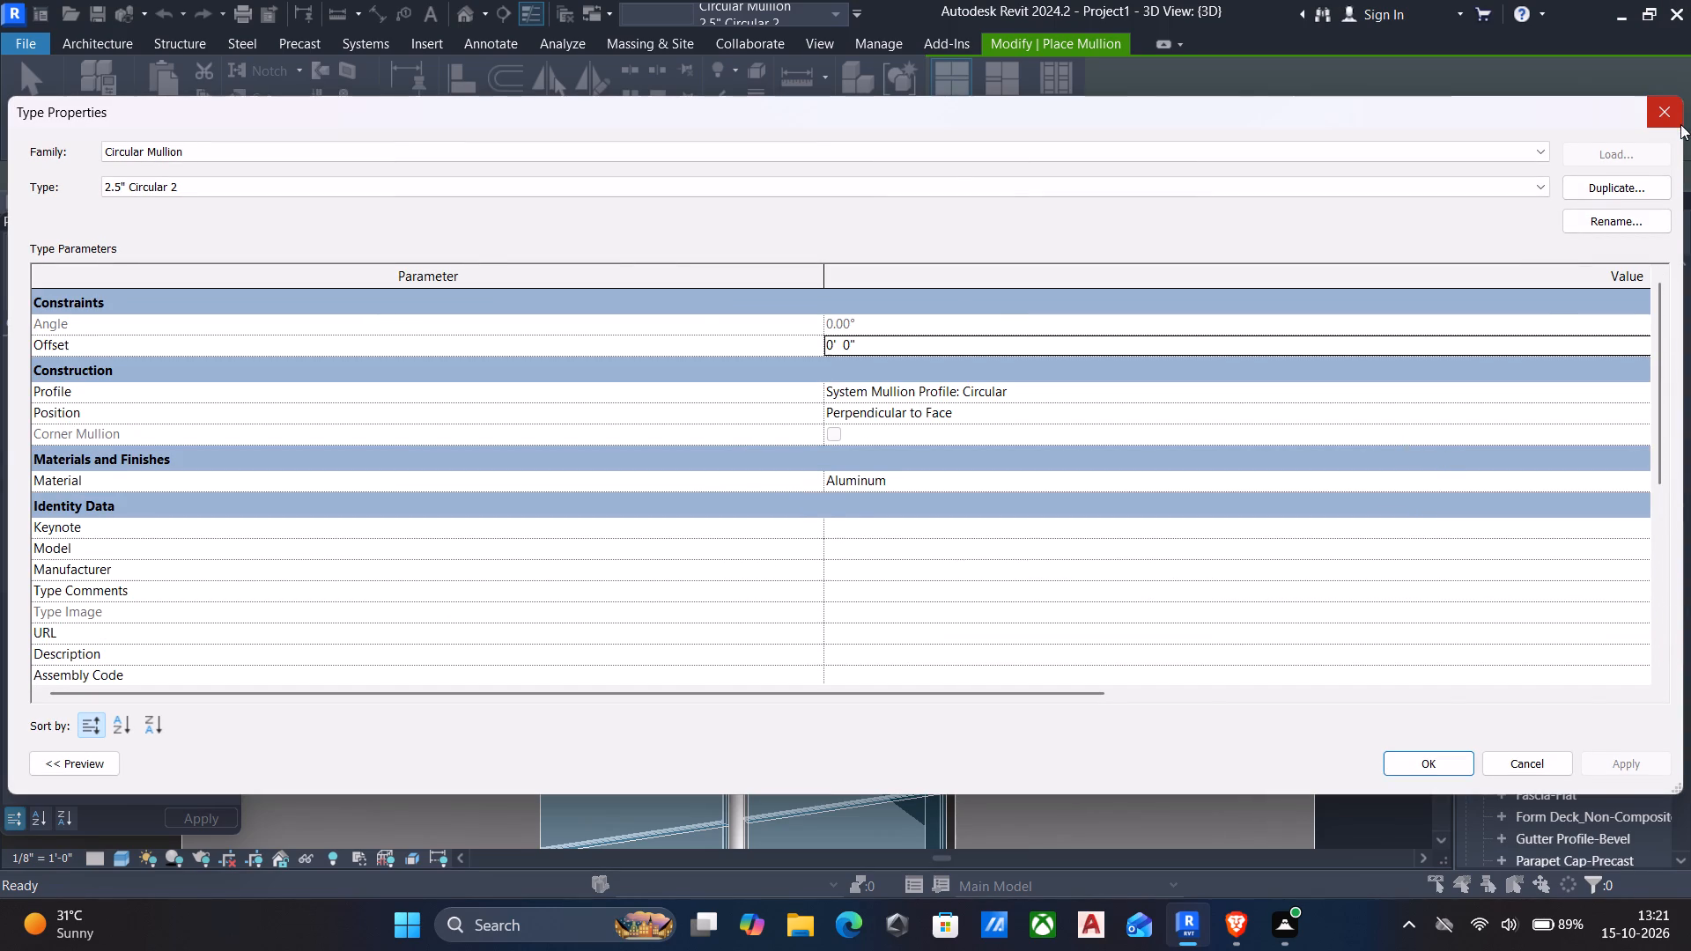
{"action": "left_click", "coordinate": [1671, 118]}
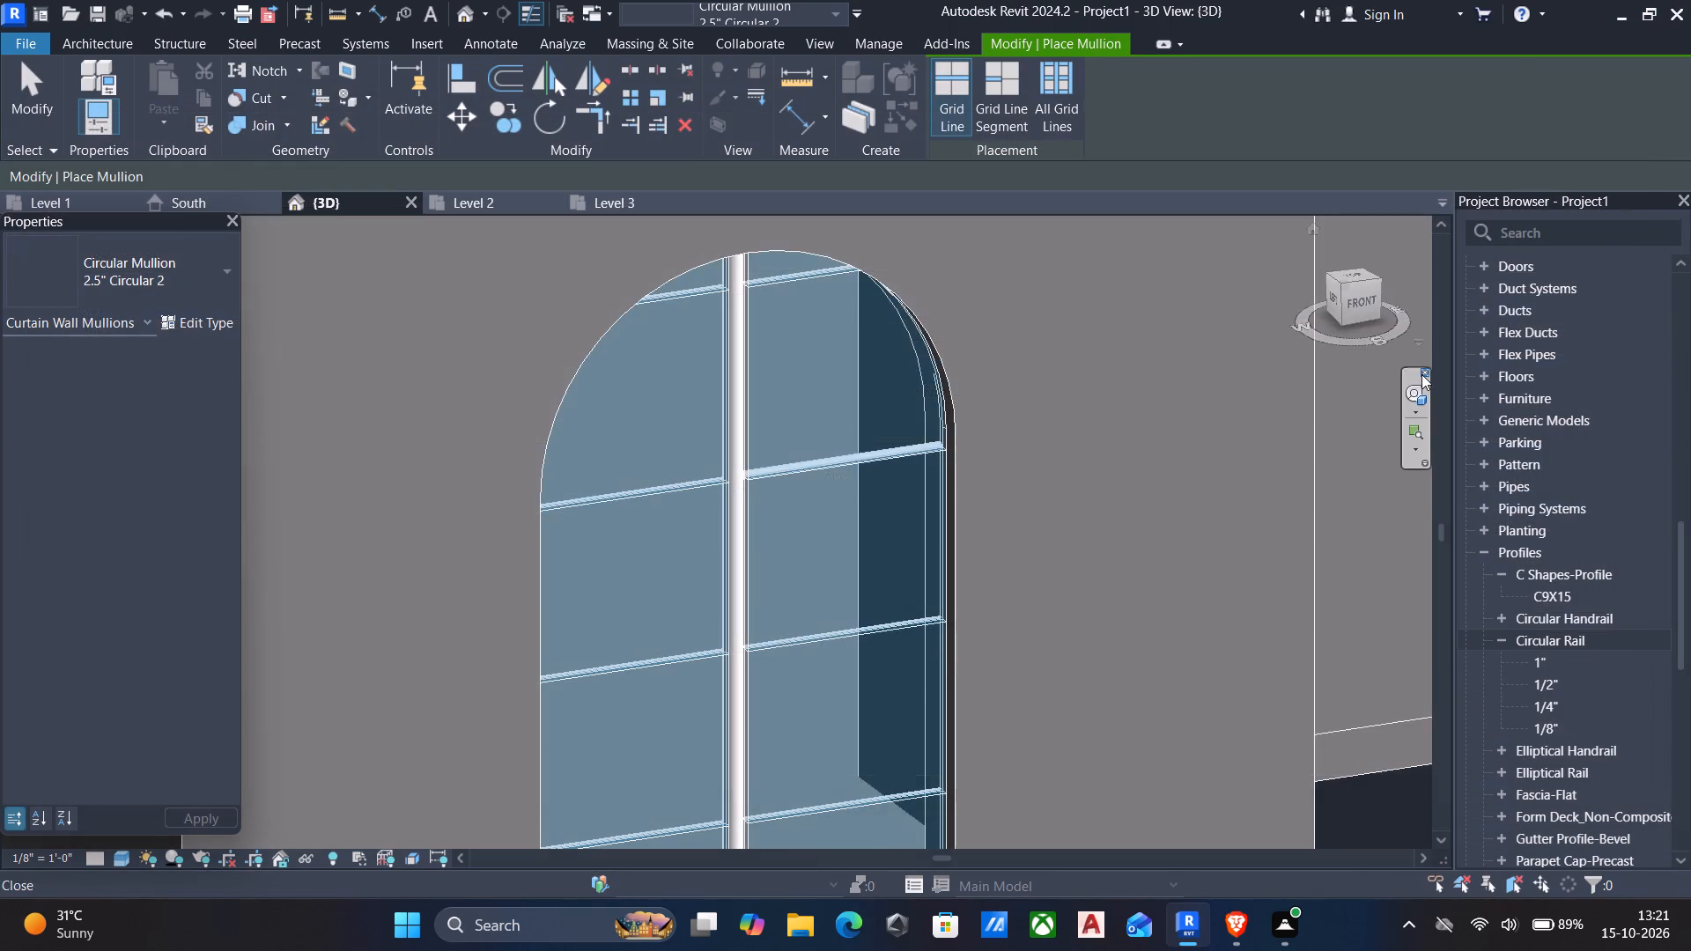
{"action": "scroll", "coordinate": [1339, 475], "scroll_direction": "down", "scroll_amount": 3}
{"action": "key", "text": "Escape"}
Place Circular Mullion 2.5" Circular 2 on all empty grid lines of the arched curtain wall, including its border.
{"action": "middle_click_drag", "start_coordinate": [1027, 545], "coordinate": [1015, 549]}
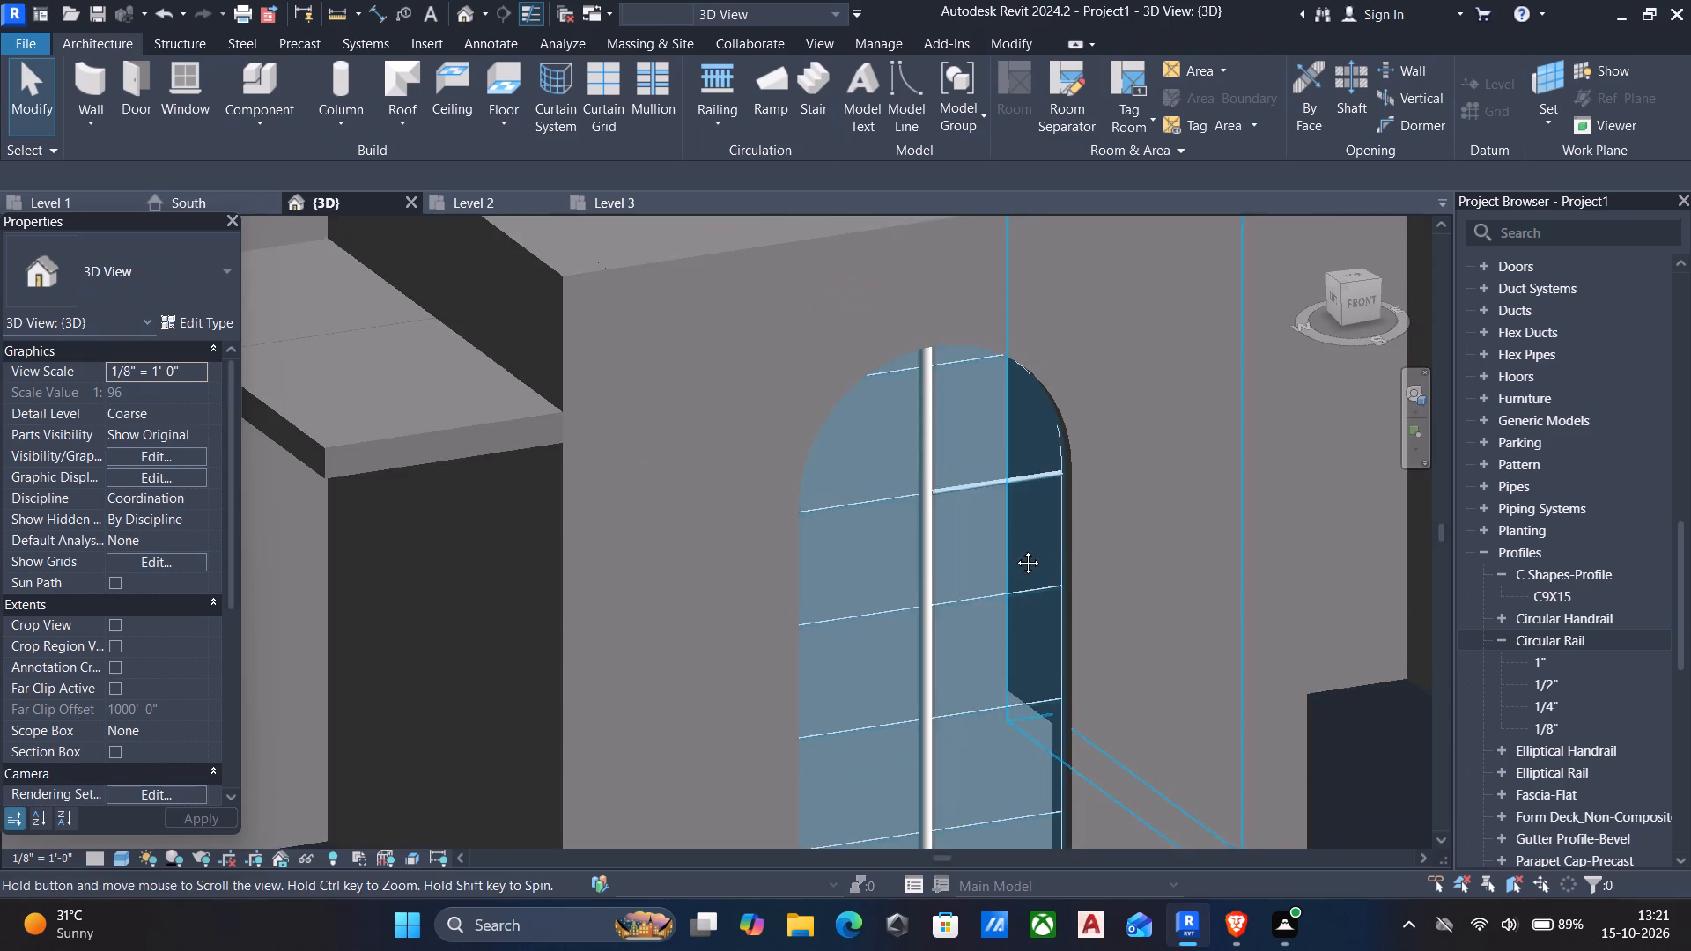
{"action": "middle_click_drag", "start_coordinate": [1015, 549], "coordinate": [688, 615]}
{"action": "scroll", "coordinate": [674, 613], "scroll_direction": "down", "scroll_amount": 3}
{"action": "middle_click_drag", "start_coordinate": [671, 608], "coordinate": [541, 624], "text": "shift"}
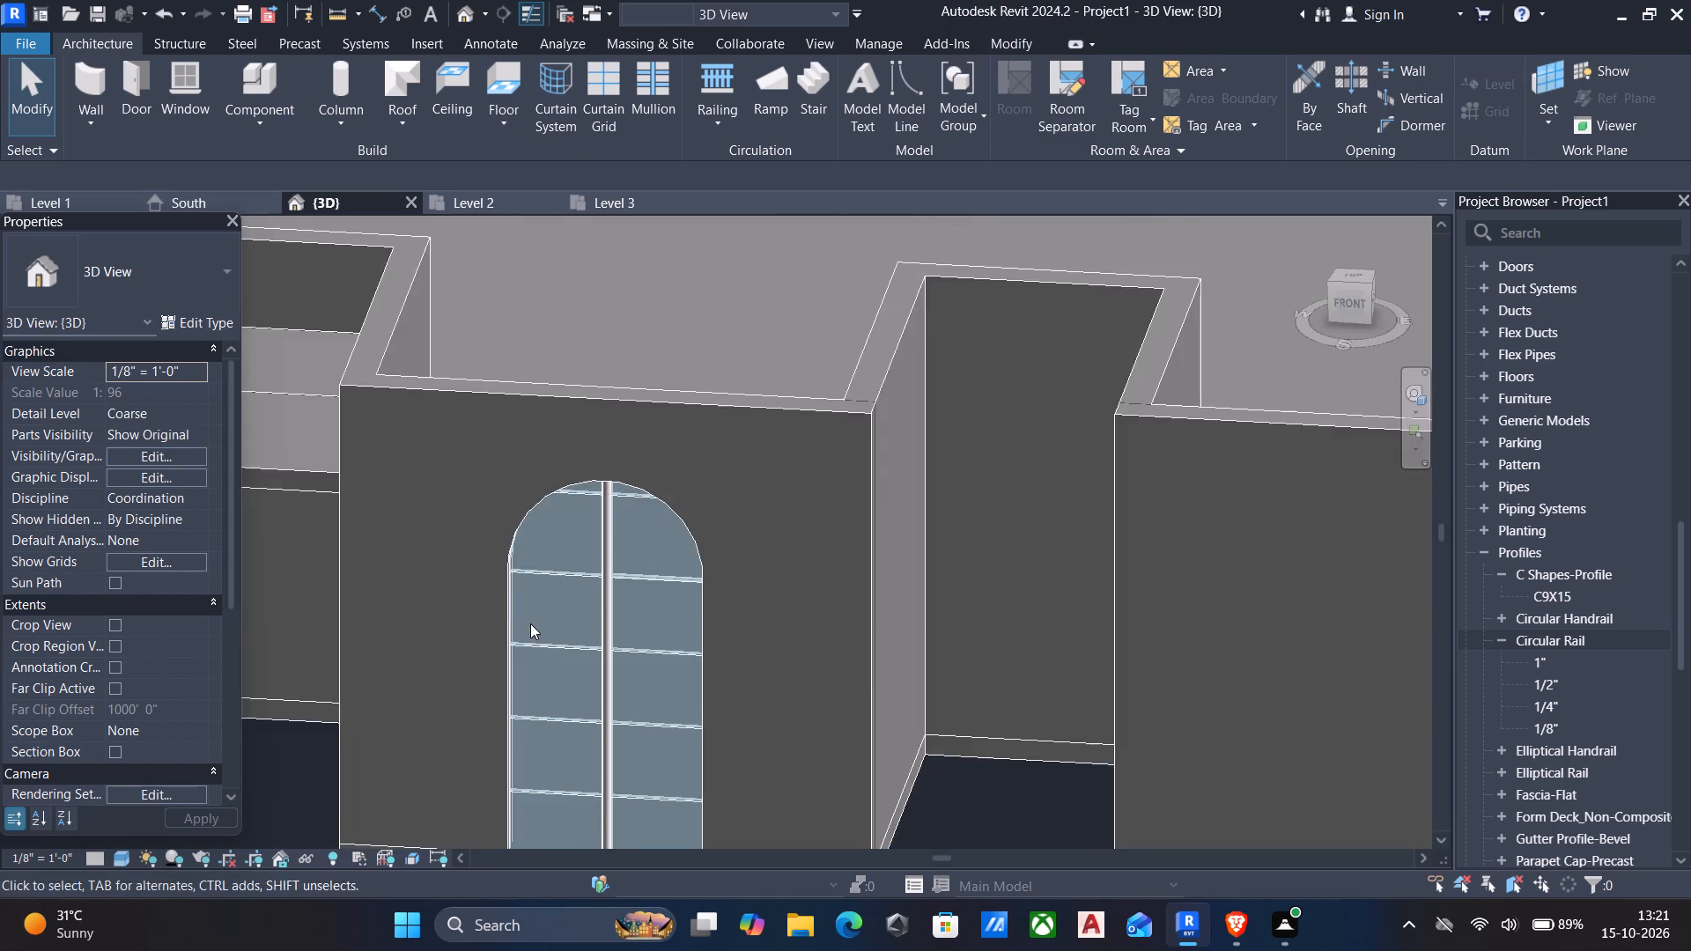
{"action": "middle_click_drag", "start_coordinate": [538, 615], "coordinate": [813, 395], "text": "shift"}
{"action": "middle_click_drag", "start_coordinate": [769, 472], "coordinate": [419, 615], "text": "shift"}
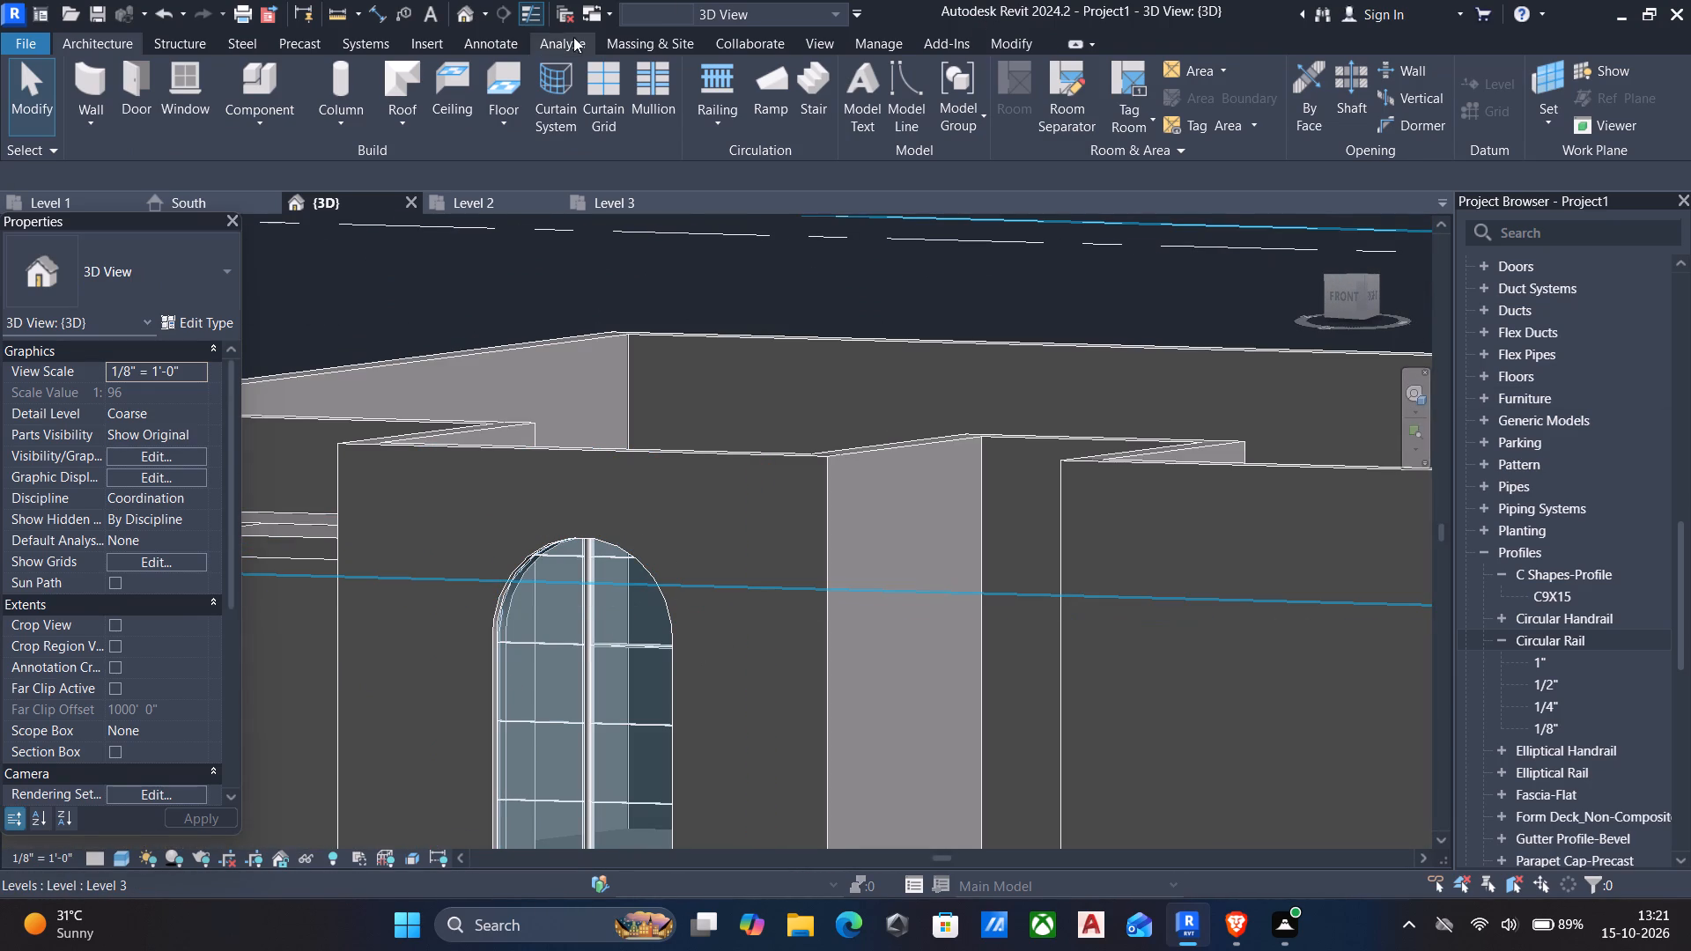
{"action": "left_click", "coordinate": [665, 99]}
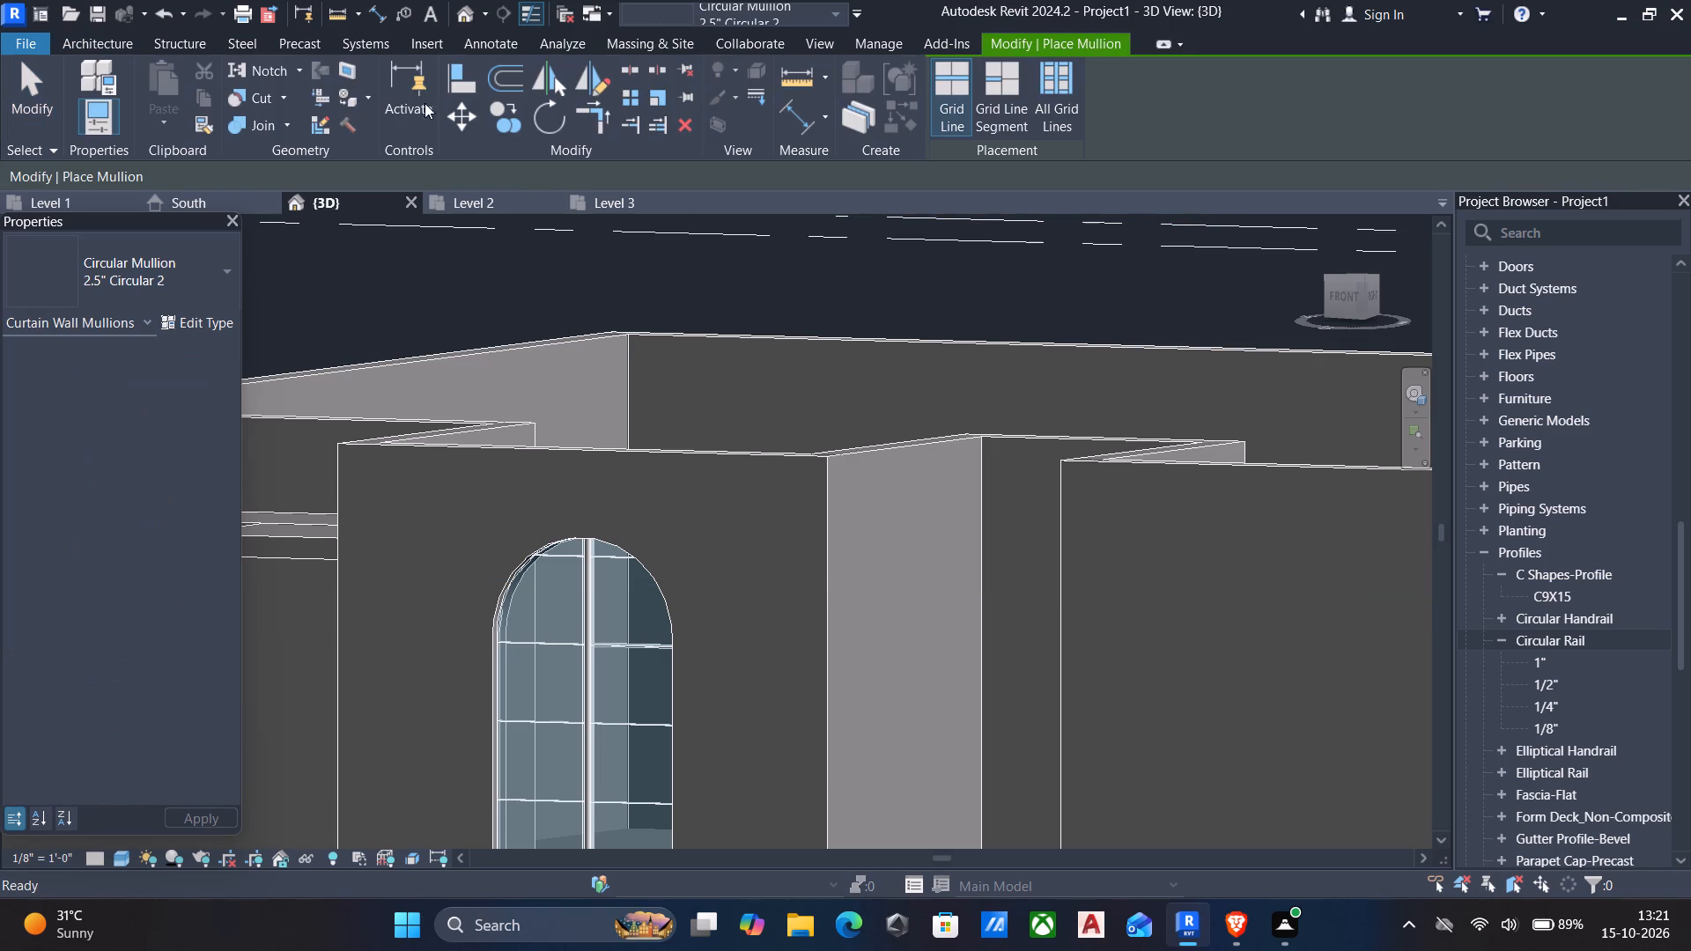
{"action": "left_click", "coordinate": [1039, 82]}
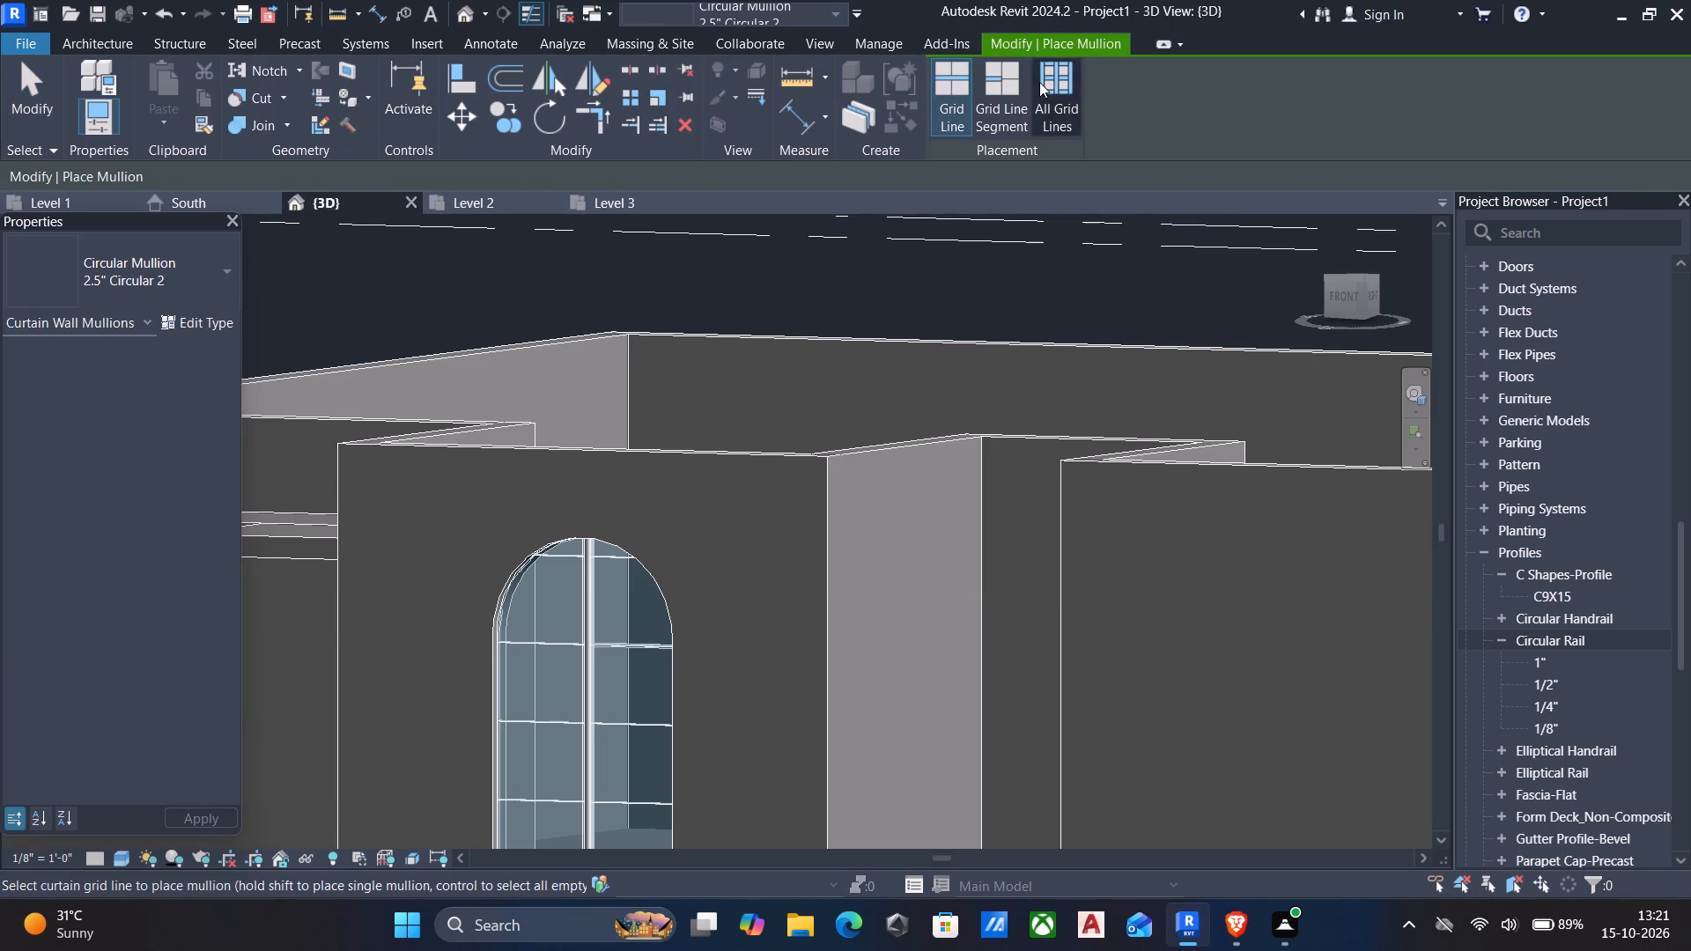
{"action": "left_click", "coordinate": [563, 542]}
Examine the arched curtain wall's bottom edge where it meets the floor slab.
{"action": "middle_click_drag", "start_coordinate": [692, 531], "coordinate": [723, 463]}
{"action": "scroll", "coordinate": [723, 463], "scroll_direction": "down", "scroll_amount": 3}
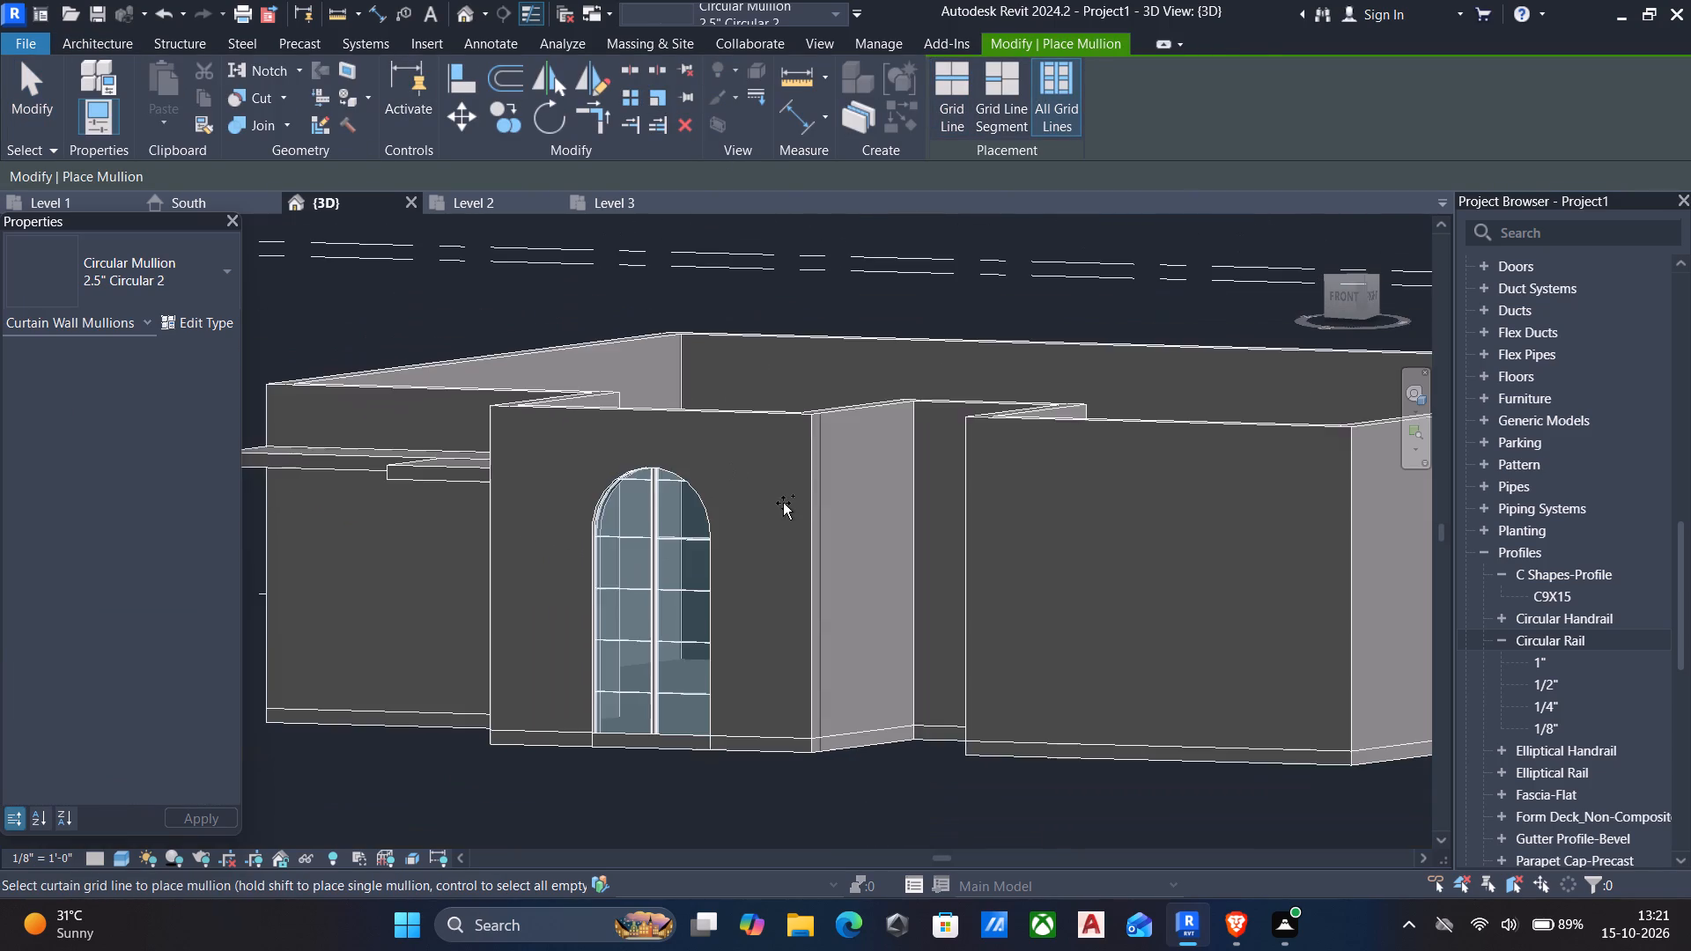
{"action": "middle_click_drag", "start_coordinate": [783, 503], "coordinate": [886, 506], "text": "shift"}
{"action": "middle_click_drag", "start_coordinate": [888, 515], "coordinate": [939, 421]}
{"action": "middle_click_drag", "start_coordinate": [832, 570], "coordinate": [787, 706], "text": "shift"}
{"action": "scroll", "coordinate": [747, 660], "scroll_direction": "up", "scroll_amount": 5}
{"action": "scroll", "coordinate": [672, 638], "scroll_direction": "up", "scroll_amount": 6}
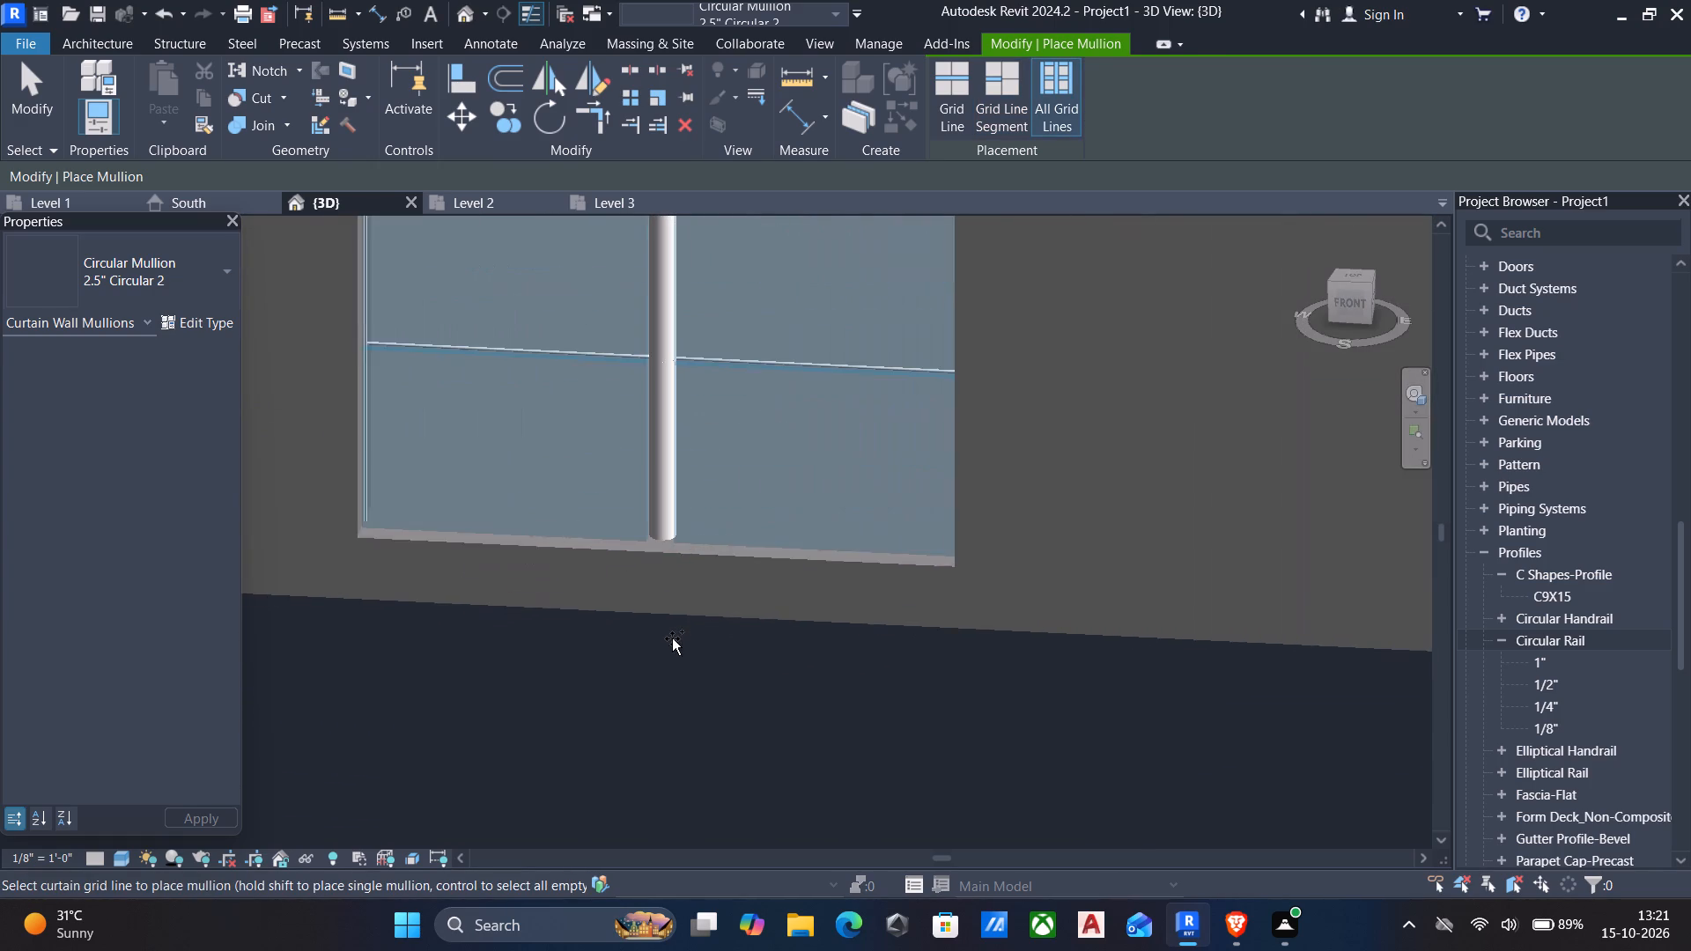
{"action": "scroll", "coordinate": [676, 605], "scroll_direction": "up", "scroll_amount": 5}
{"action": "key", "text": "Escape"}
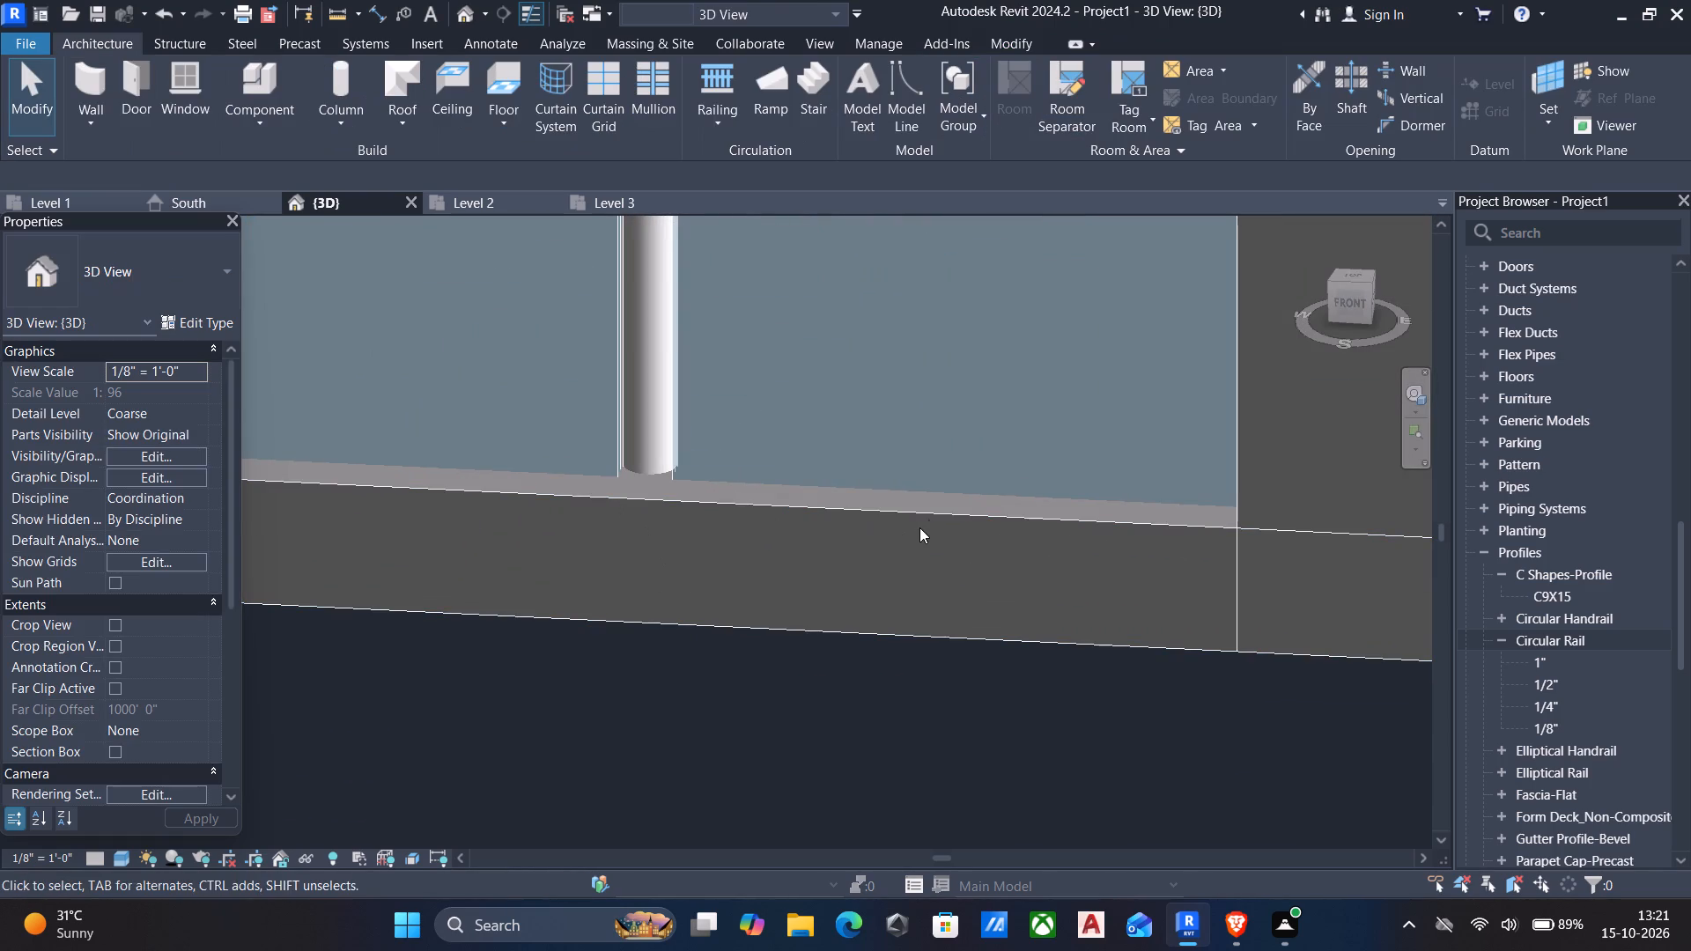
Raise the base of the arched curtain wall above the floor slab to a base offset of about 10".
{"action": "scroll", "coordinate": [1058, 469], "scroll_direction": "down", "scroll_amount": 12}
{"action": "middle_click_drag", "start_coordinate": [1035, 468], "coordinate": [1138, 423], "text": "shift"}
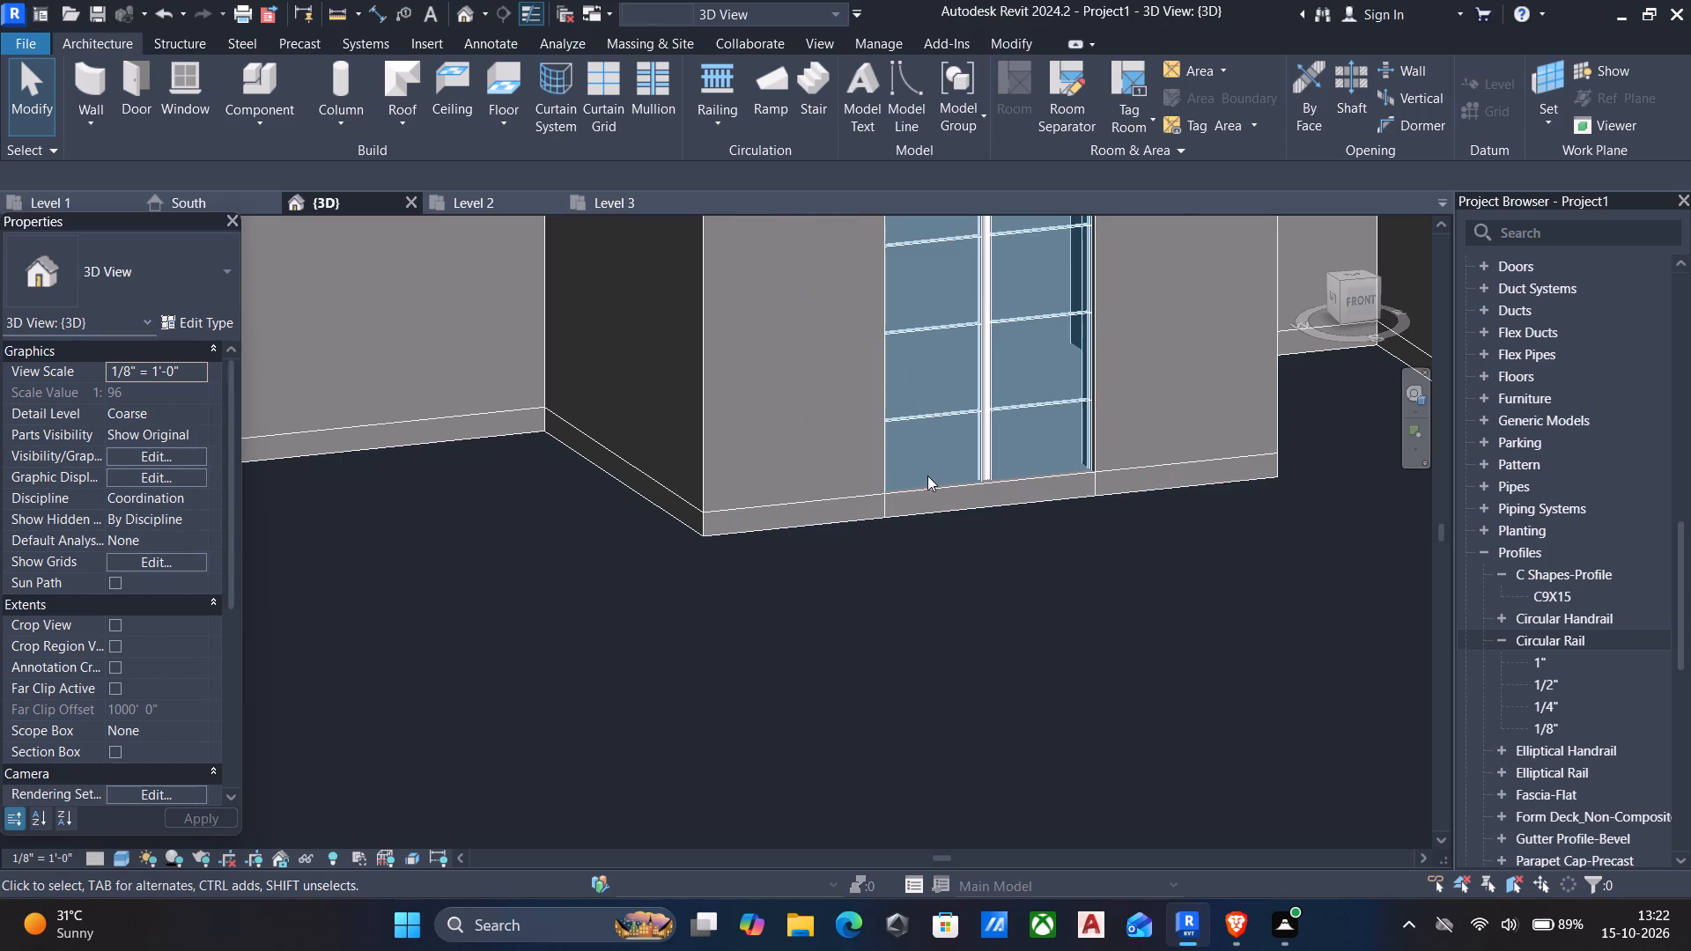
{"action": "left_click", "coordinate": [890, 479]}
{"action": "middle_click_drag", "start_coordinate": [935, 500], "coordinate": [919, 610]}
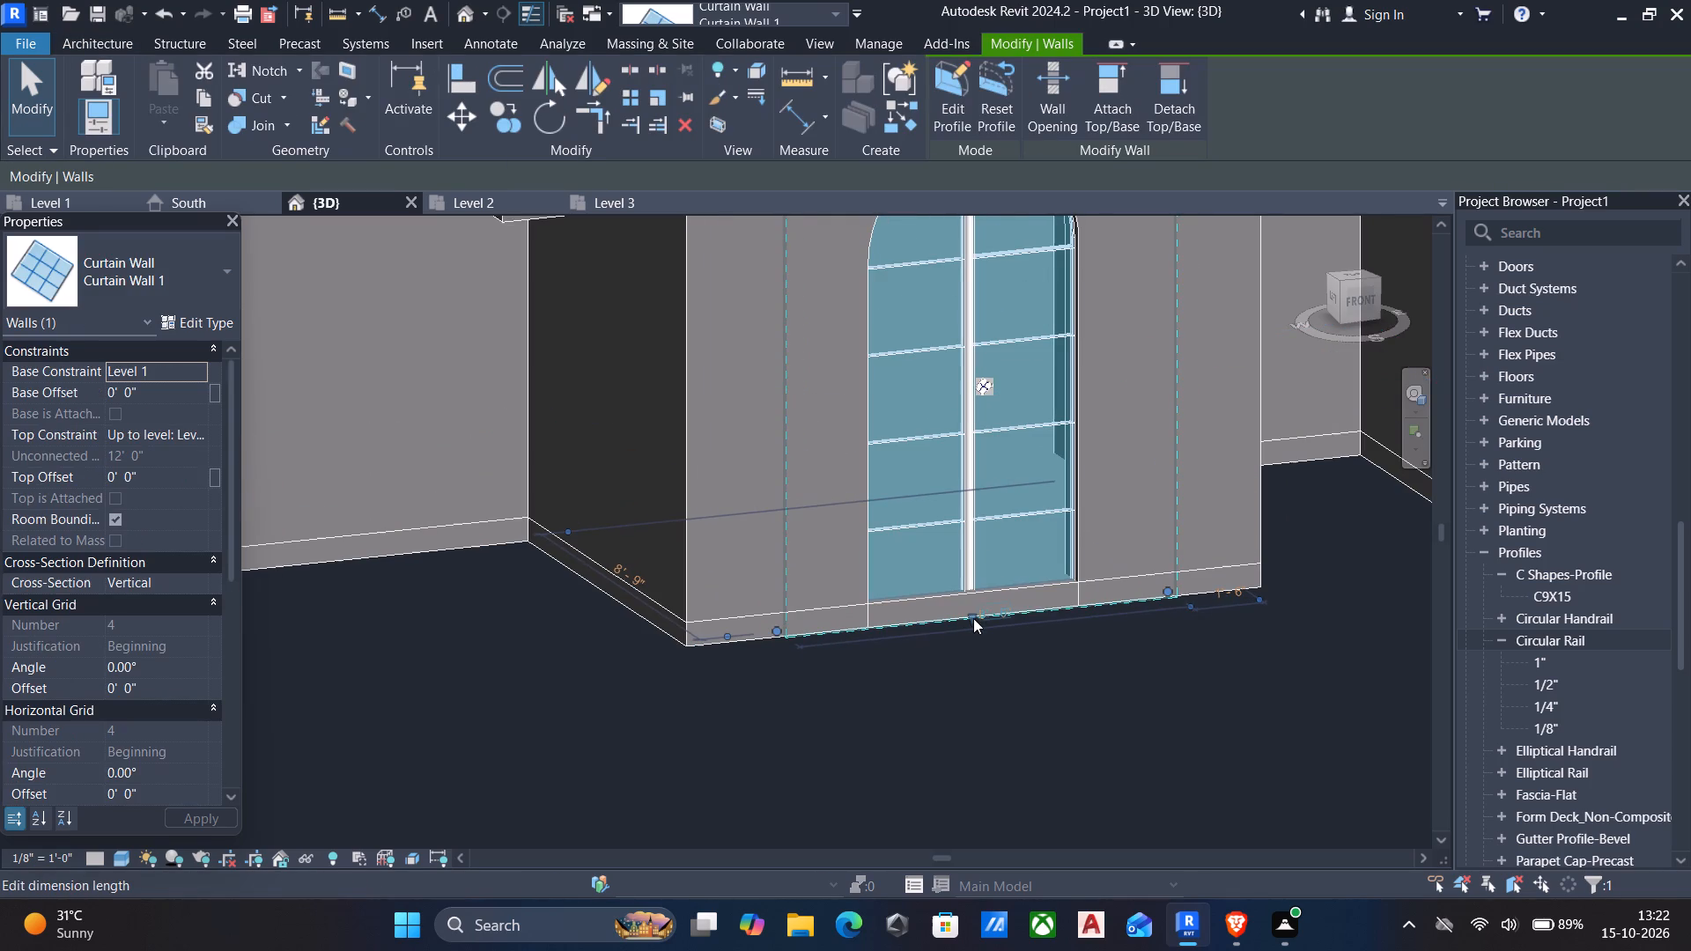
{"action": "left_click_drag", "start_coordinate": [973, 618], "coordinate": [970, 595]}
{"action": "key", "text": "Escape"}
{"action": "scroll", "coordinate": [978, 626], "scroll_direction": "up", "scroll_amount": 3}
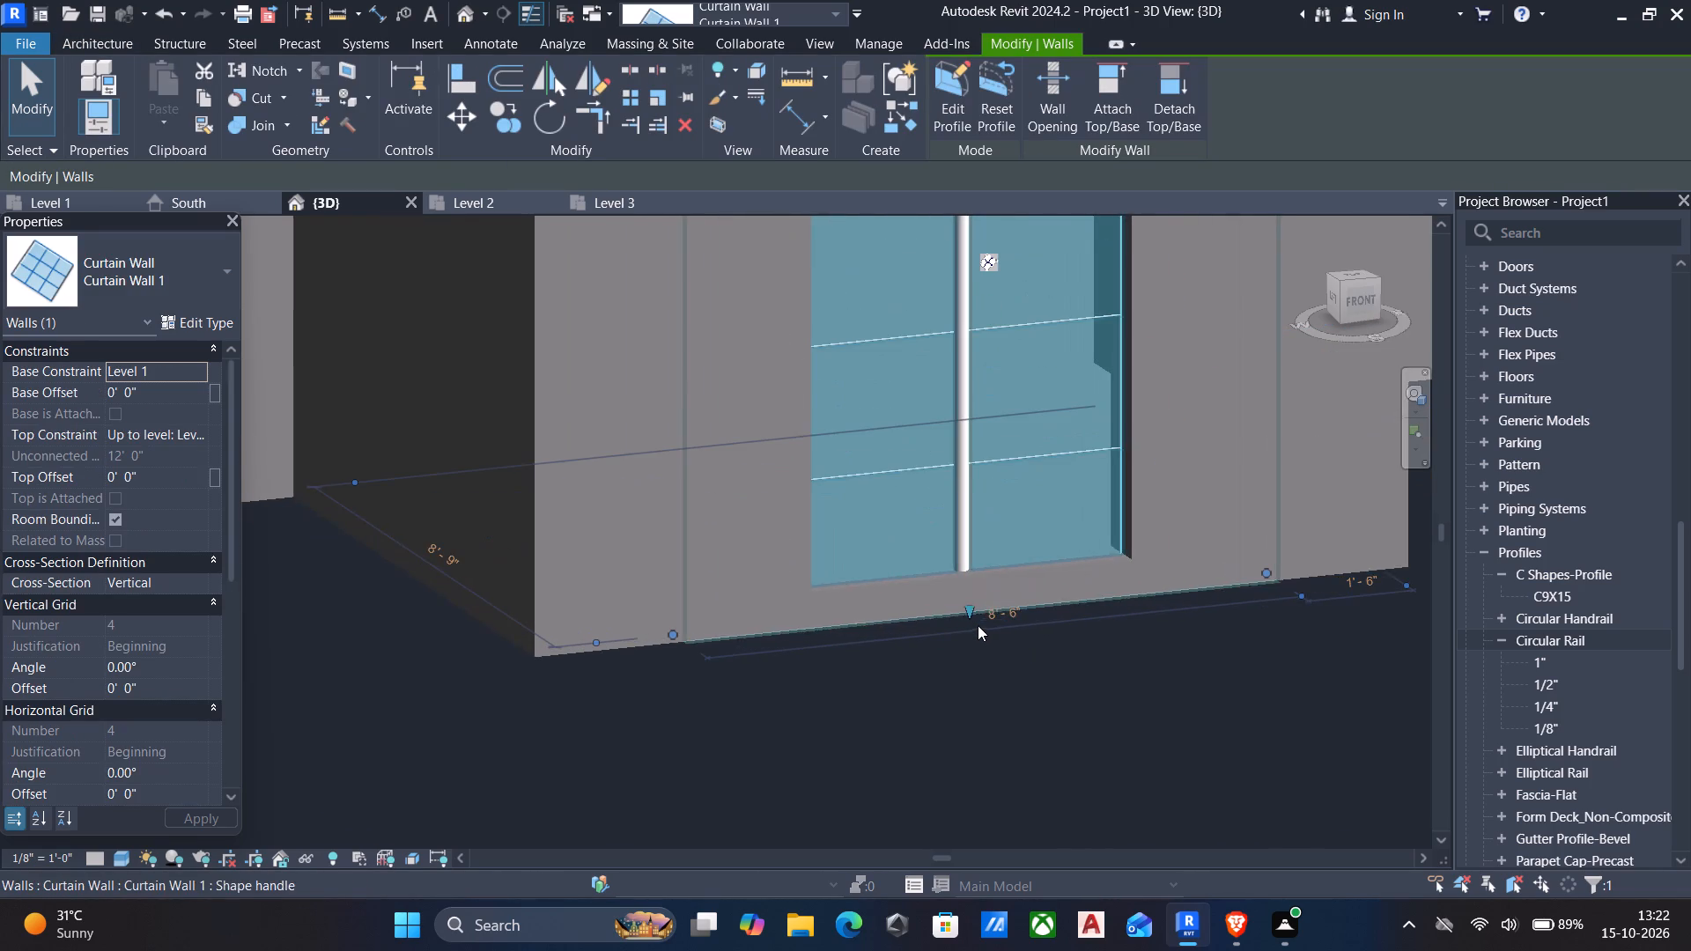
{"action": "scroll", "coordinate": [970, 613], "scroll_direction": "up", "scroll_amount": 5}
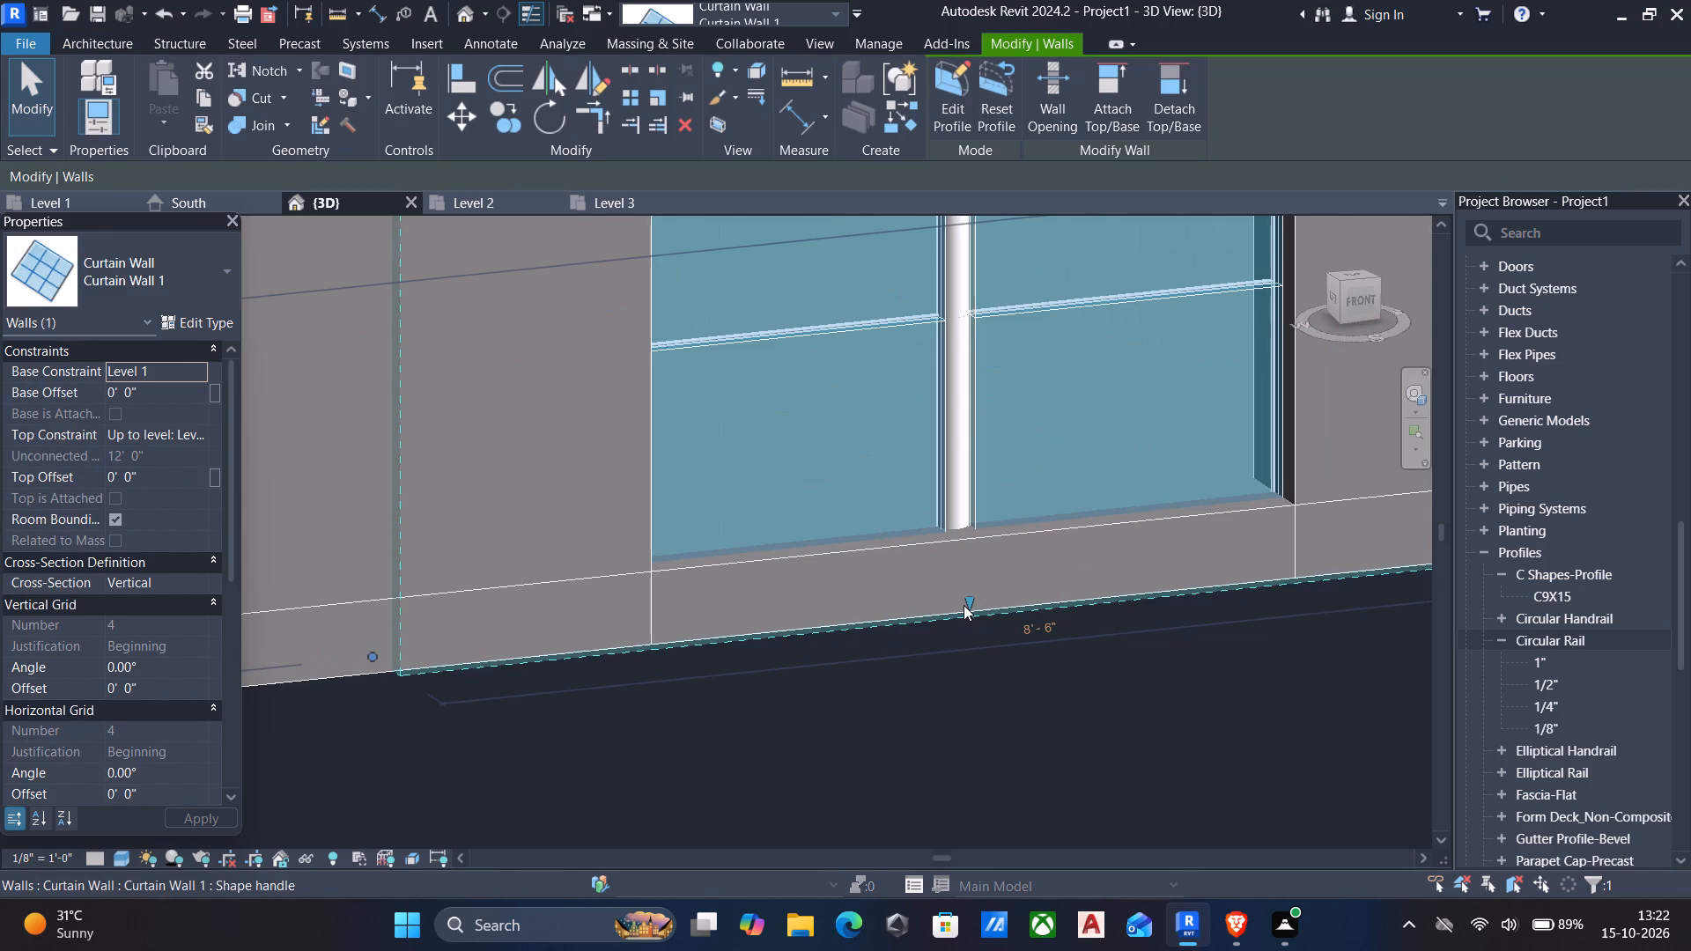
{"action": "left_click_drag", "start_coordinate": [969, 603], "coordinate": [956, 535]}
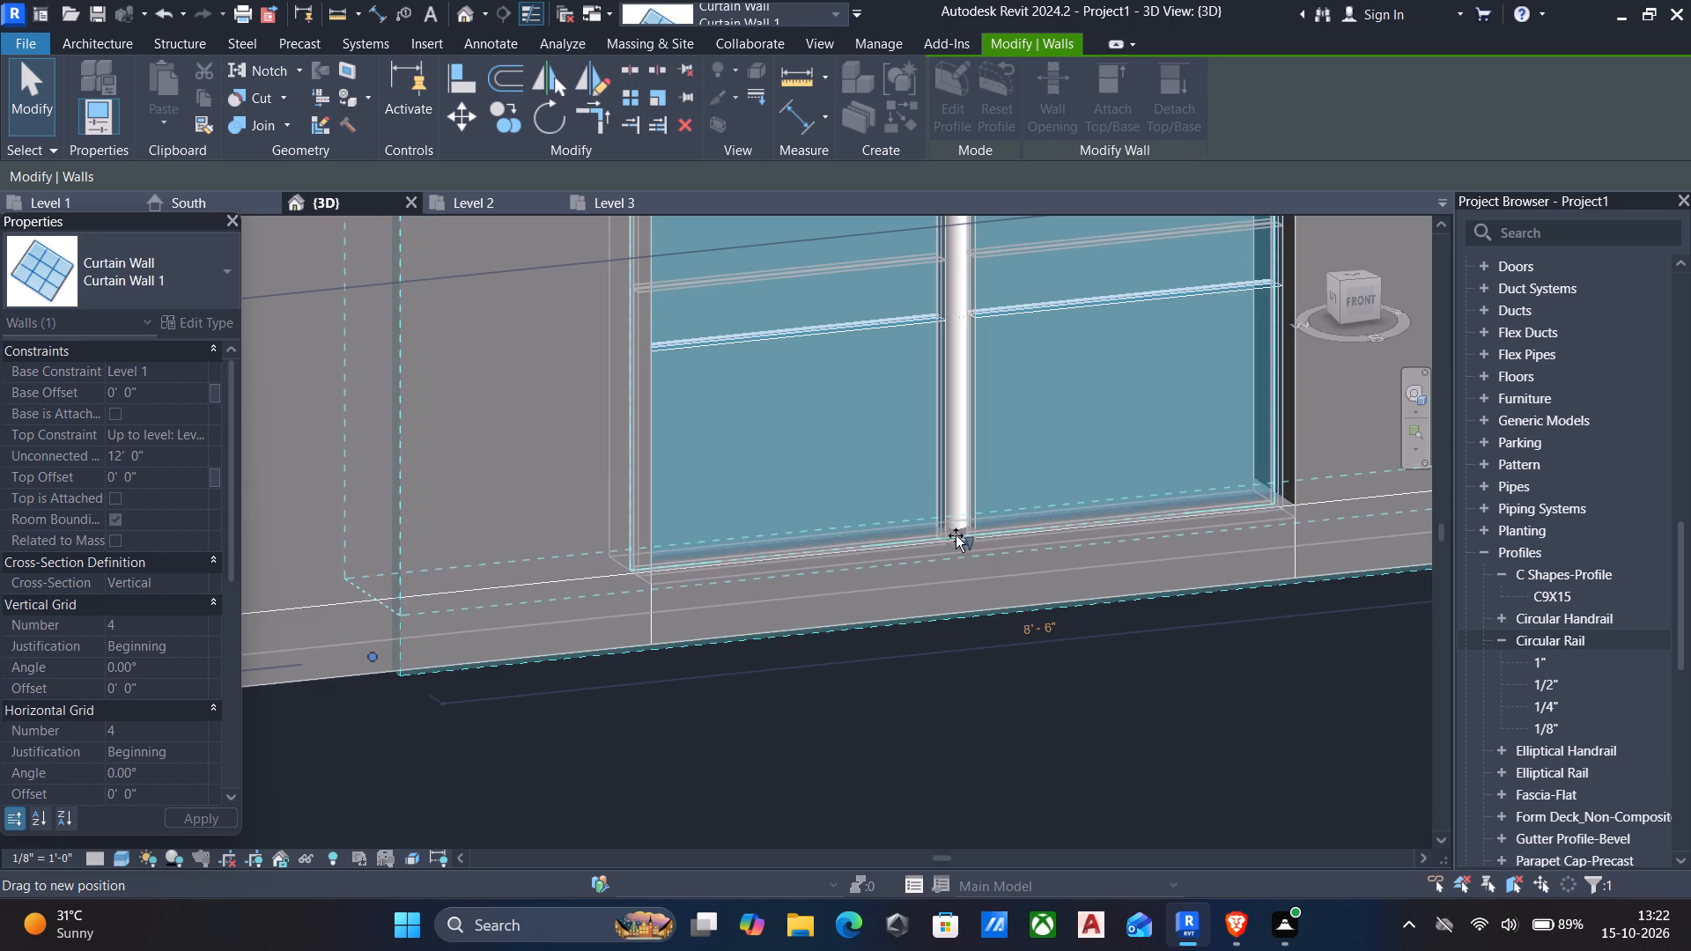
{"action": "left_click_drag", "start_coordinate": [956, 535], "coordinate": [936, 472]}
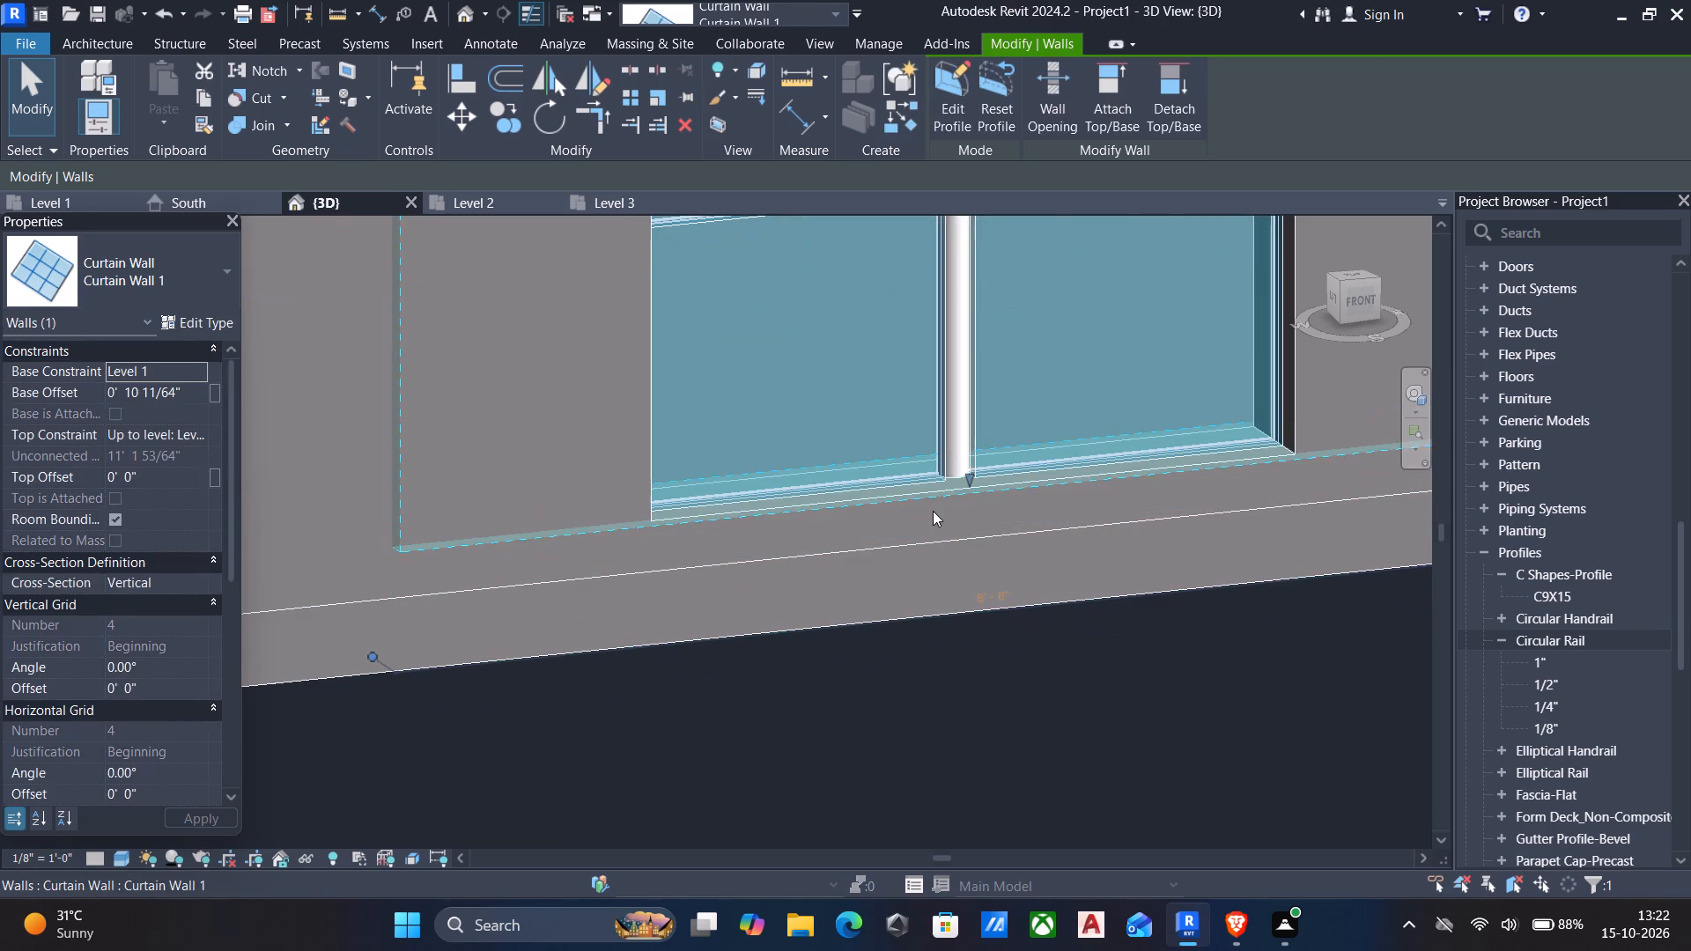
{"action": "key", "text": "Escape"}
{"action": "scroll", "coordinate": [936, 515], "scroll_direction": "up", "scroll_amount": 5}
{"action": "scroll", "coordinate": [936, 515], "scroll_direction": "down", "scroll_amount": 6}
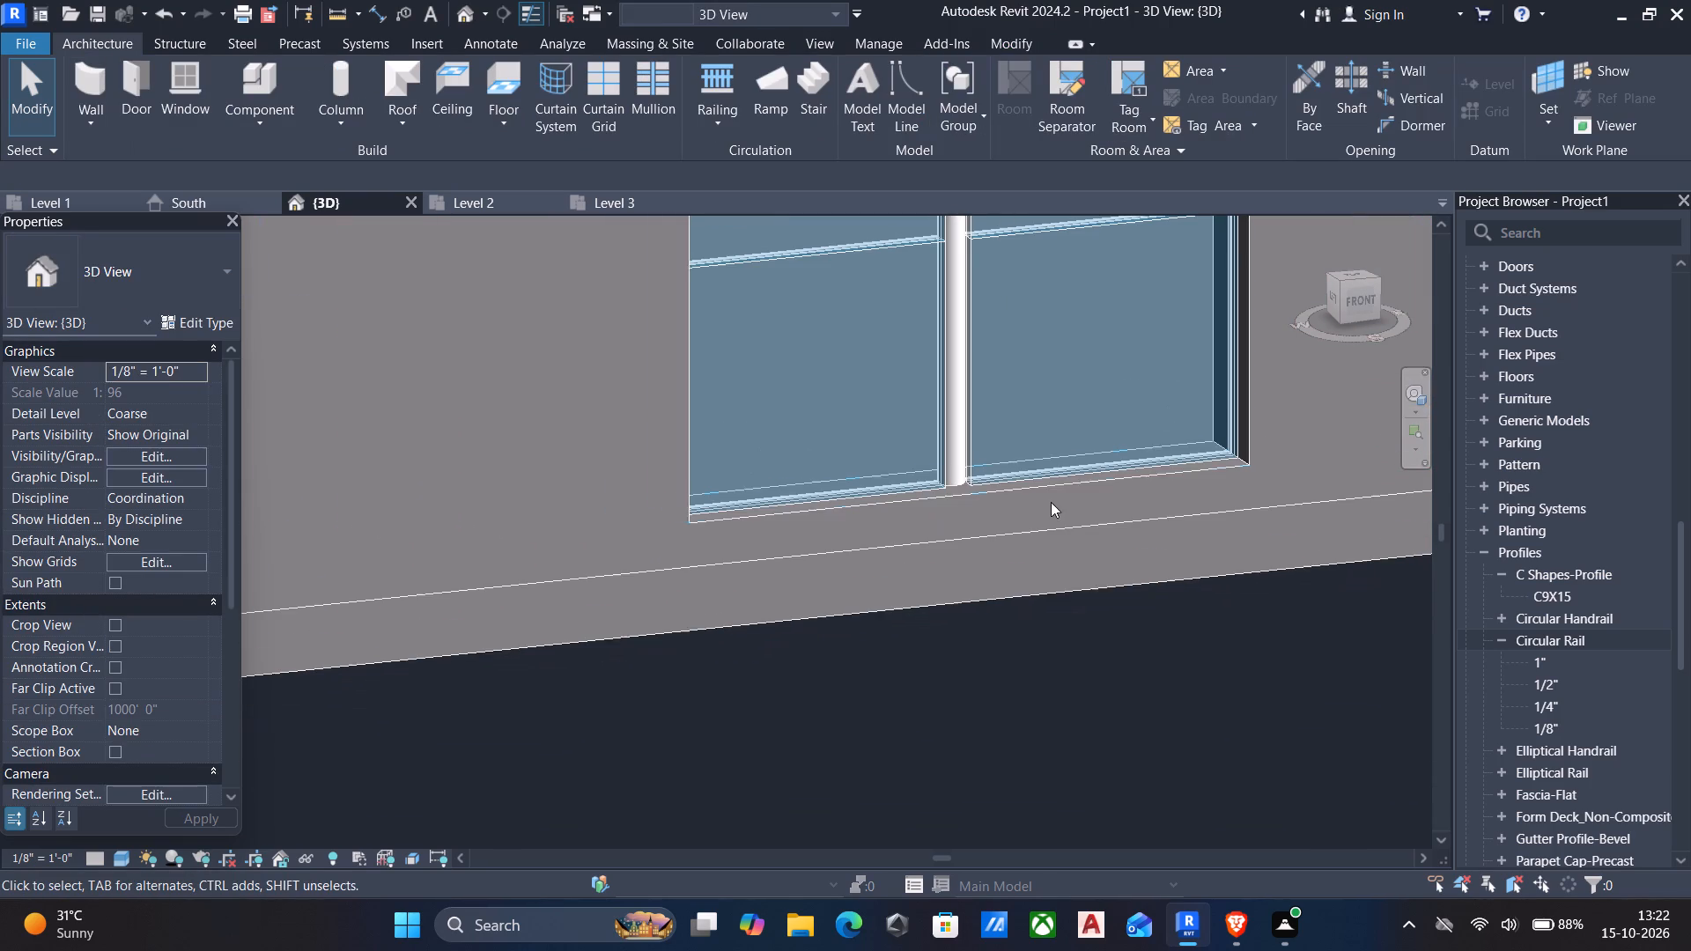
In the front view, lower the curtain wall's base to the top of the floor slab, at a base offset of 0' 6".
{"action": "left_click", "coordinate": [1355, 308]}
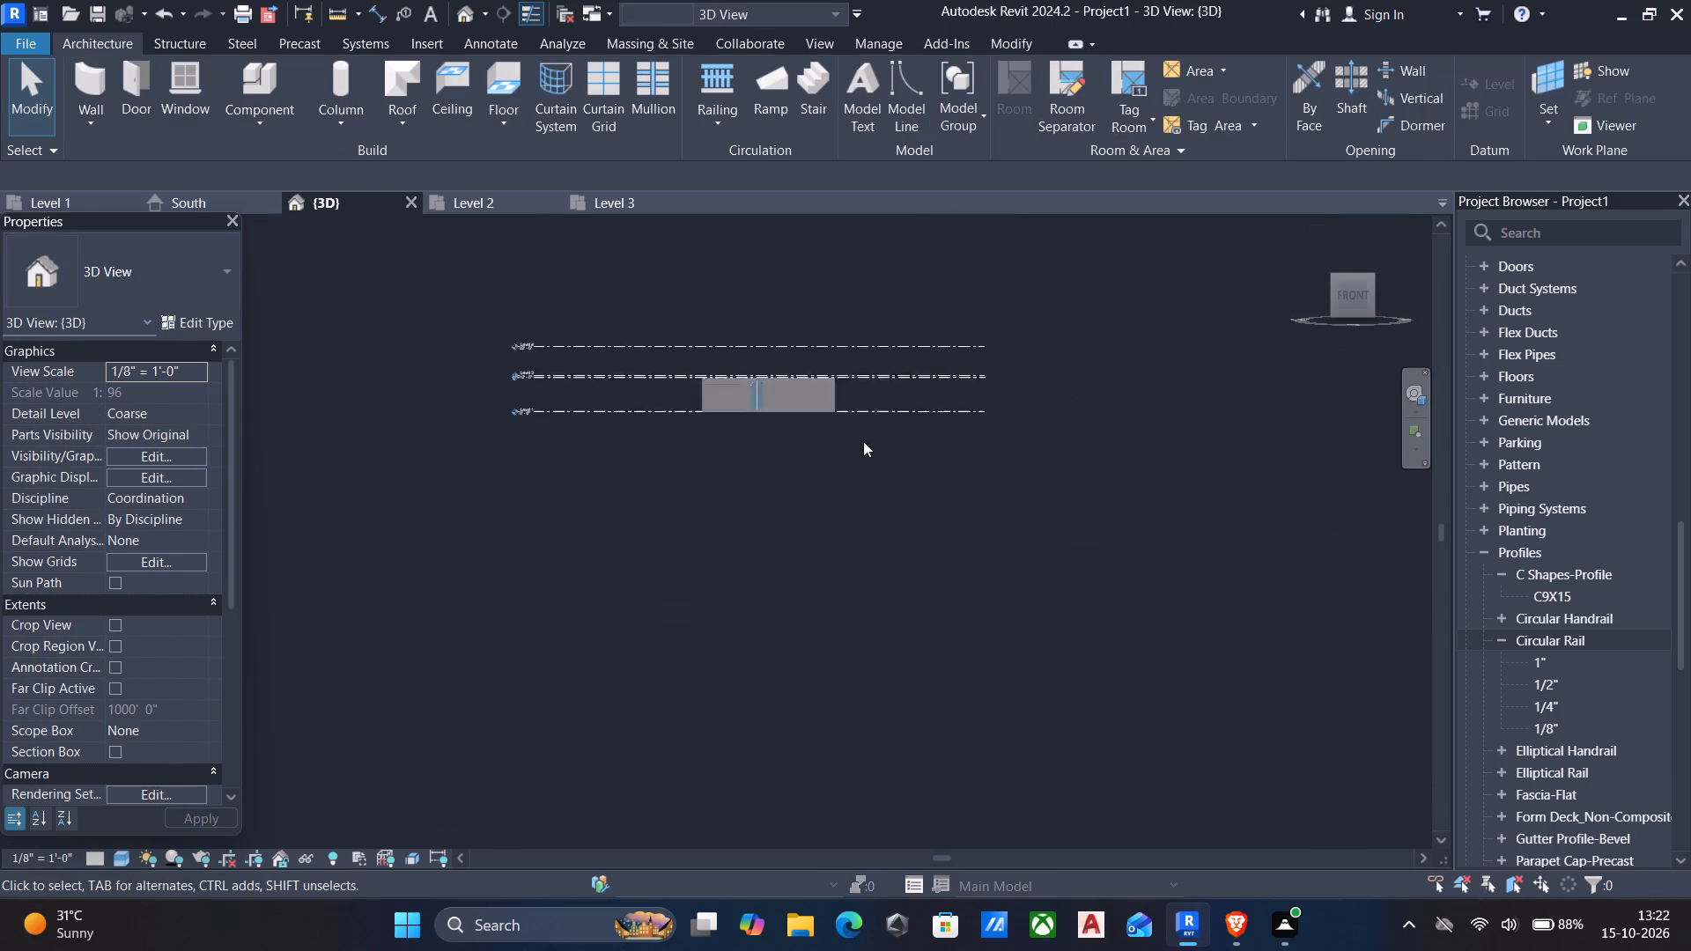
{"action": "scroll", "coordinate": [819, 508], "scroll_direction": "up", "scroll_amount": 6}
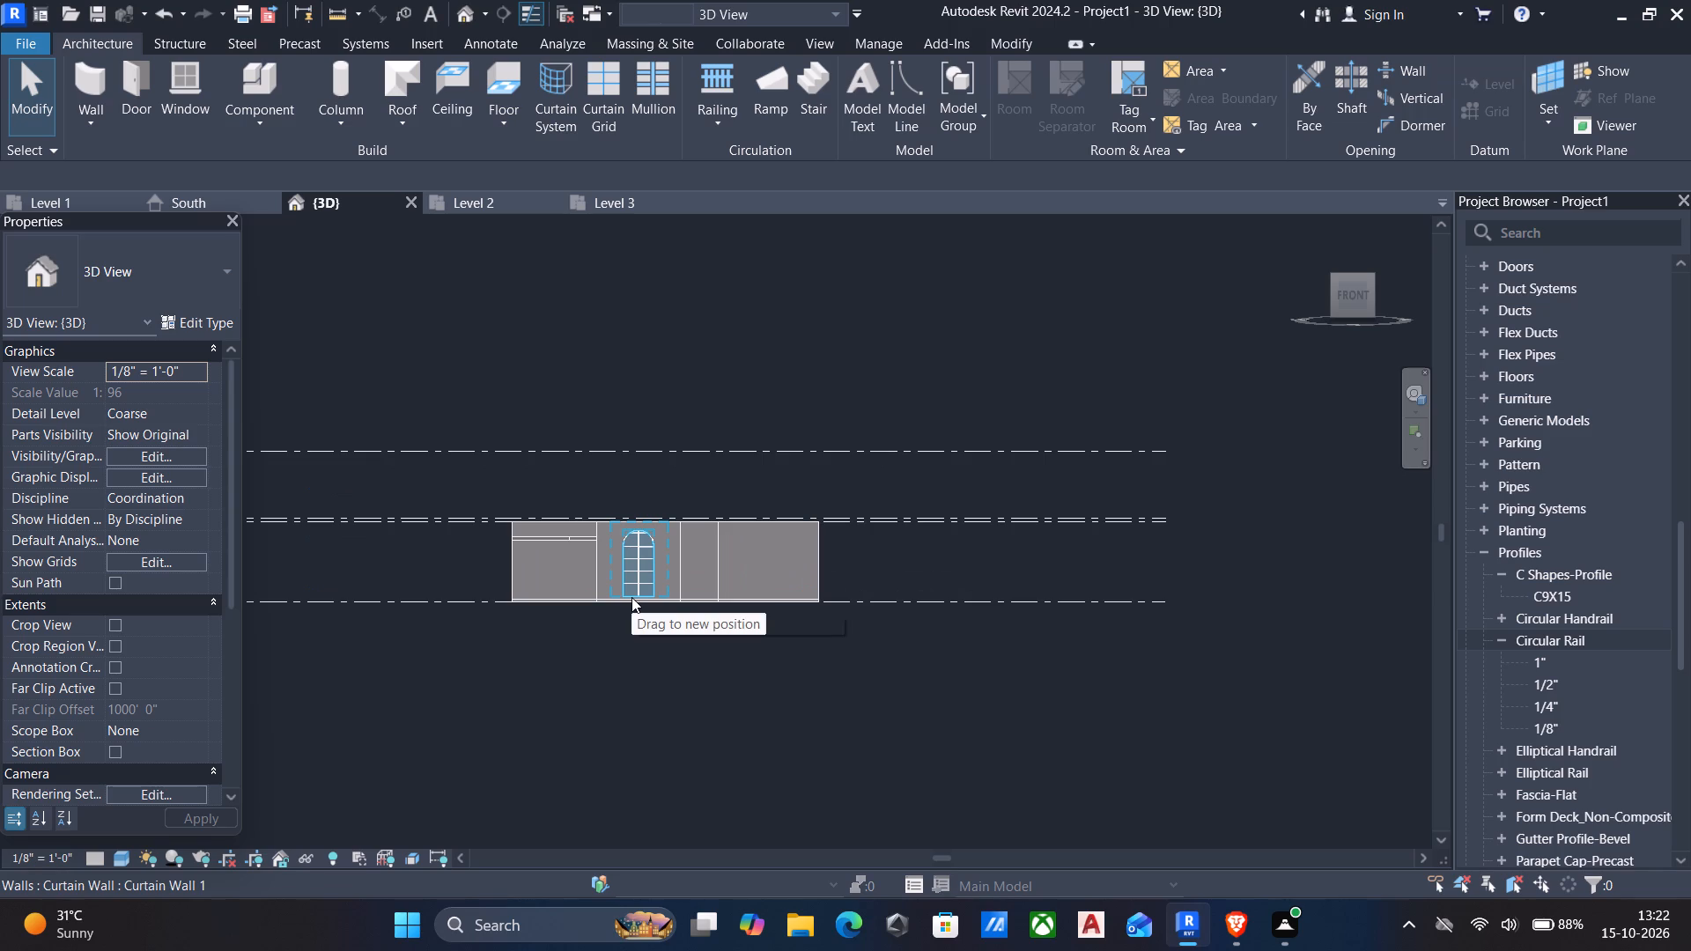
{"action": "scroll", "coordinate": [646, 592], "scroll_direction": "up", "scroll_amount": 4}
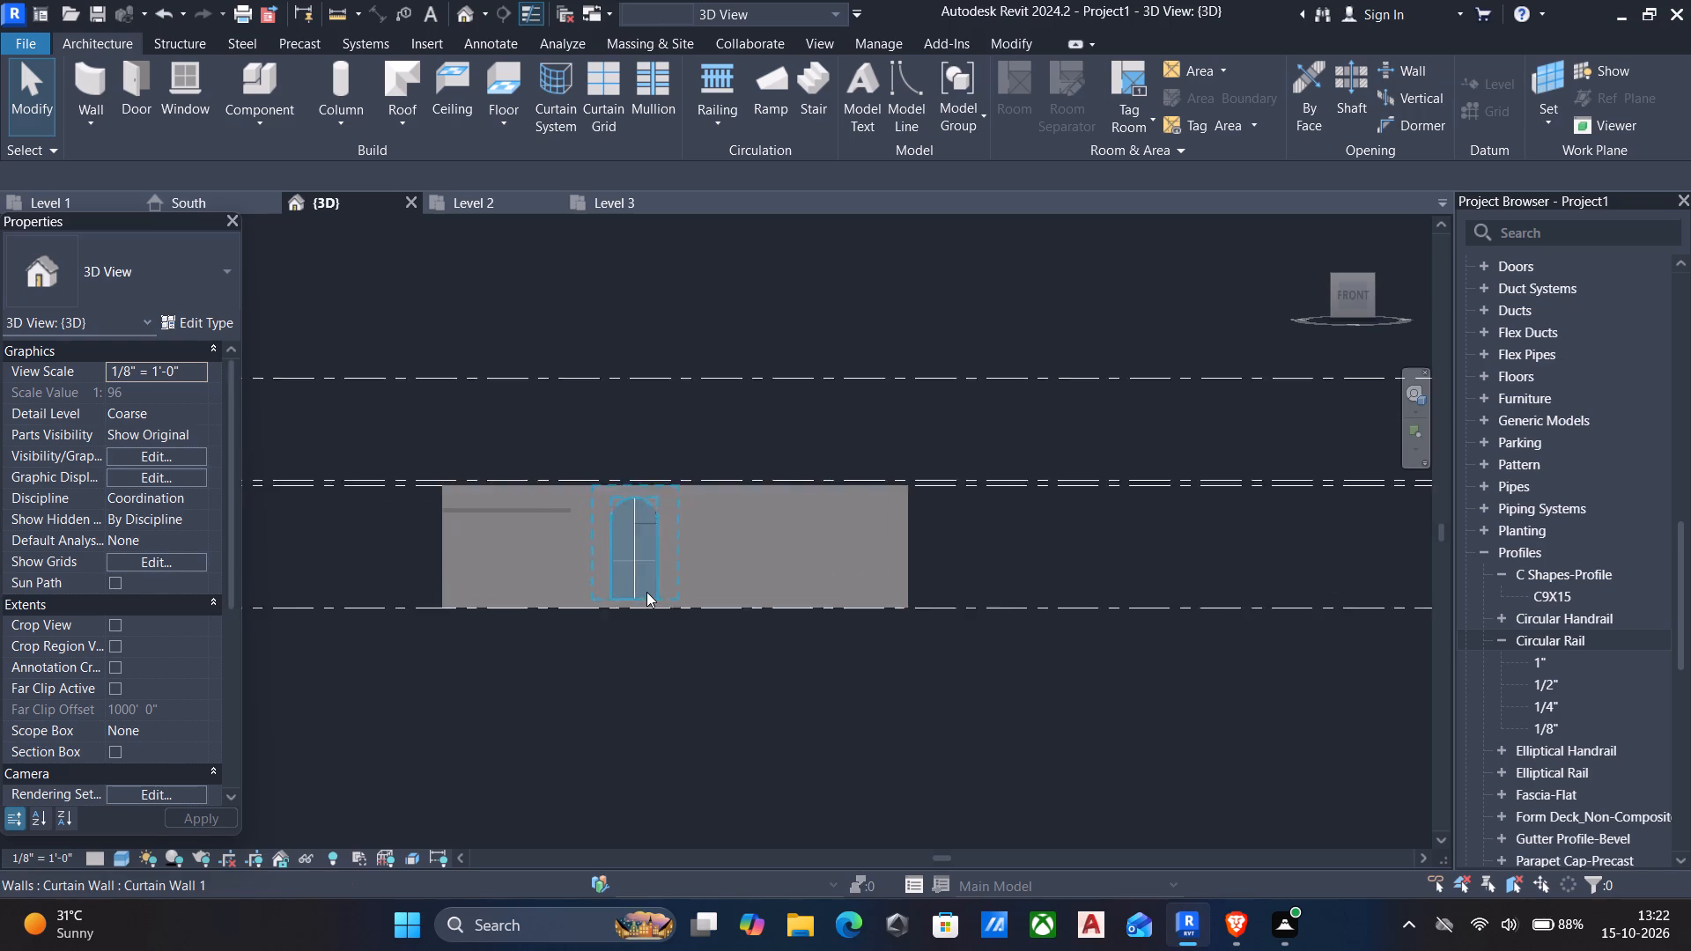
{"action": "scroll", "coordinate": [646, 592], "scroll_direction": "up", "scroll_amount": 12}
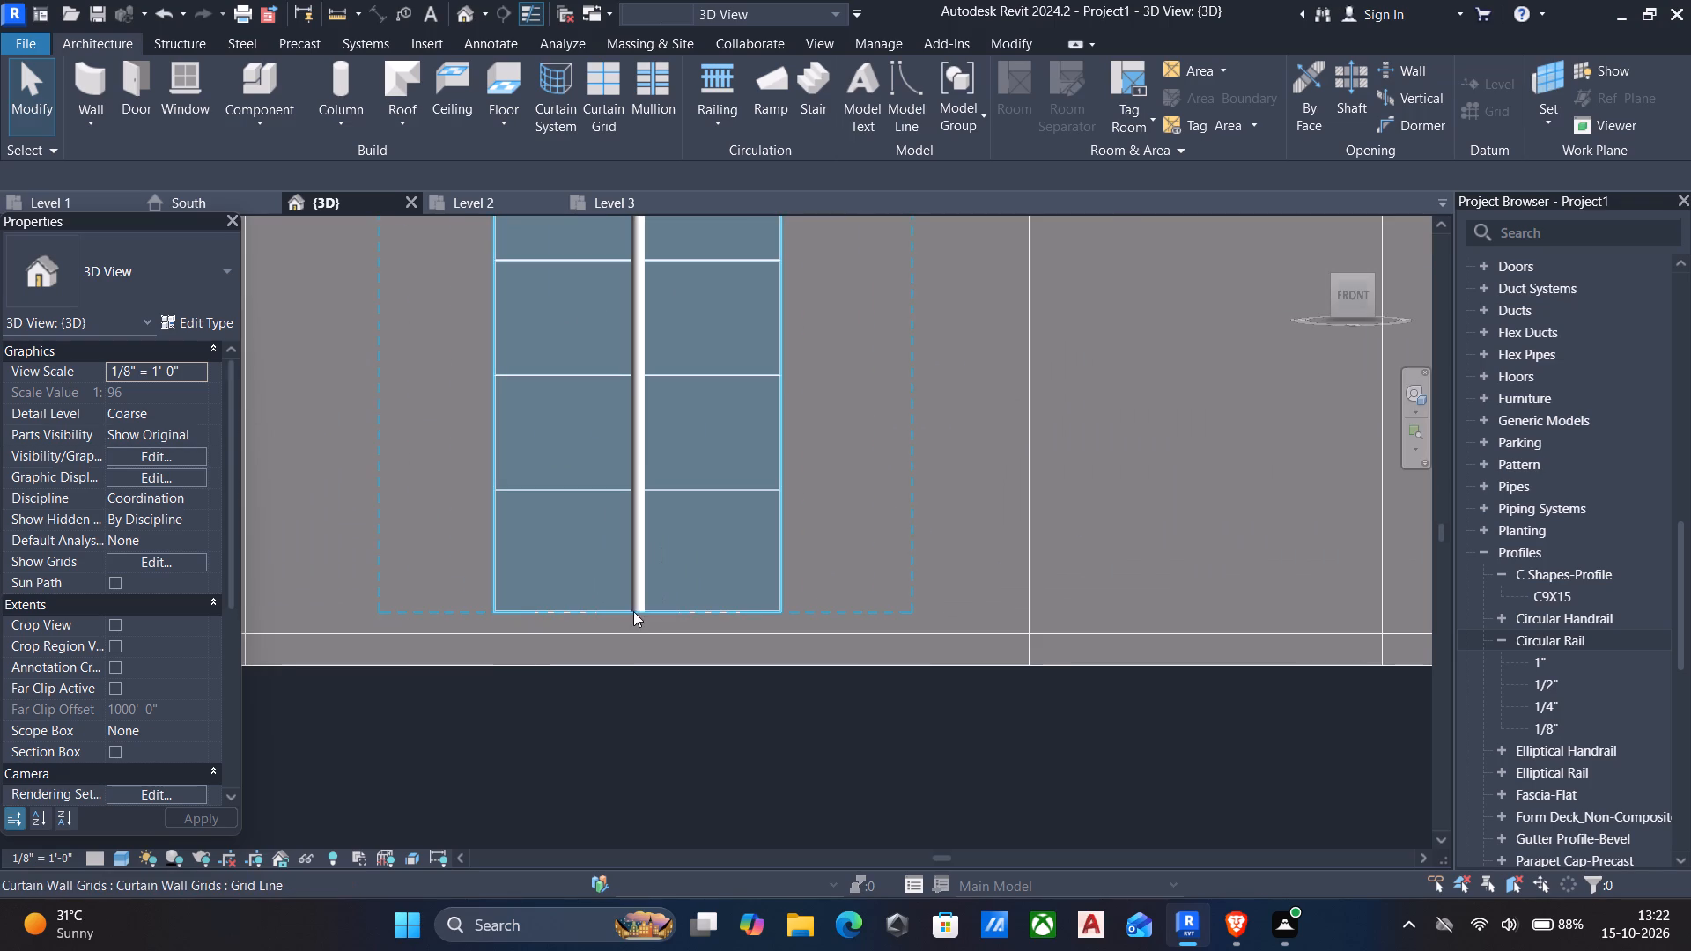
{"action": "left_click", "coordinate": [623, 614]}
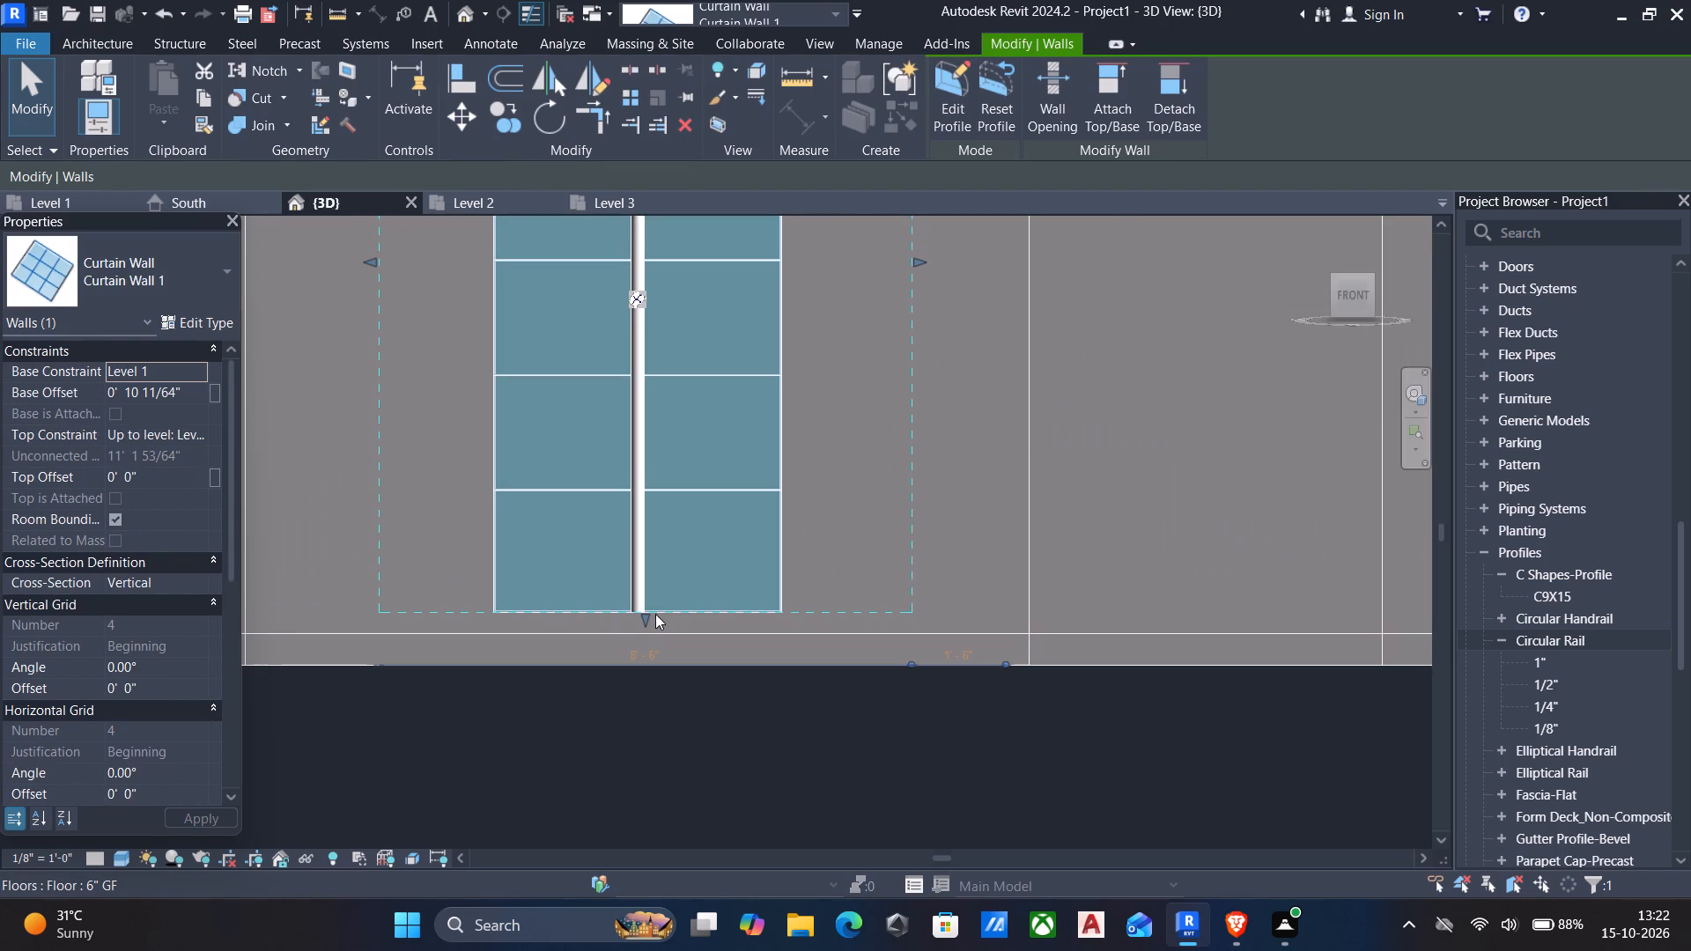
{"action": "left_click_drag", "start_coordinate": [646, 622], "coordinate": [644, 637]}
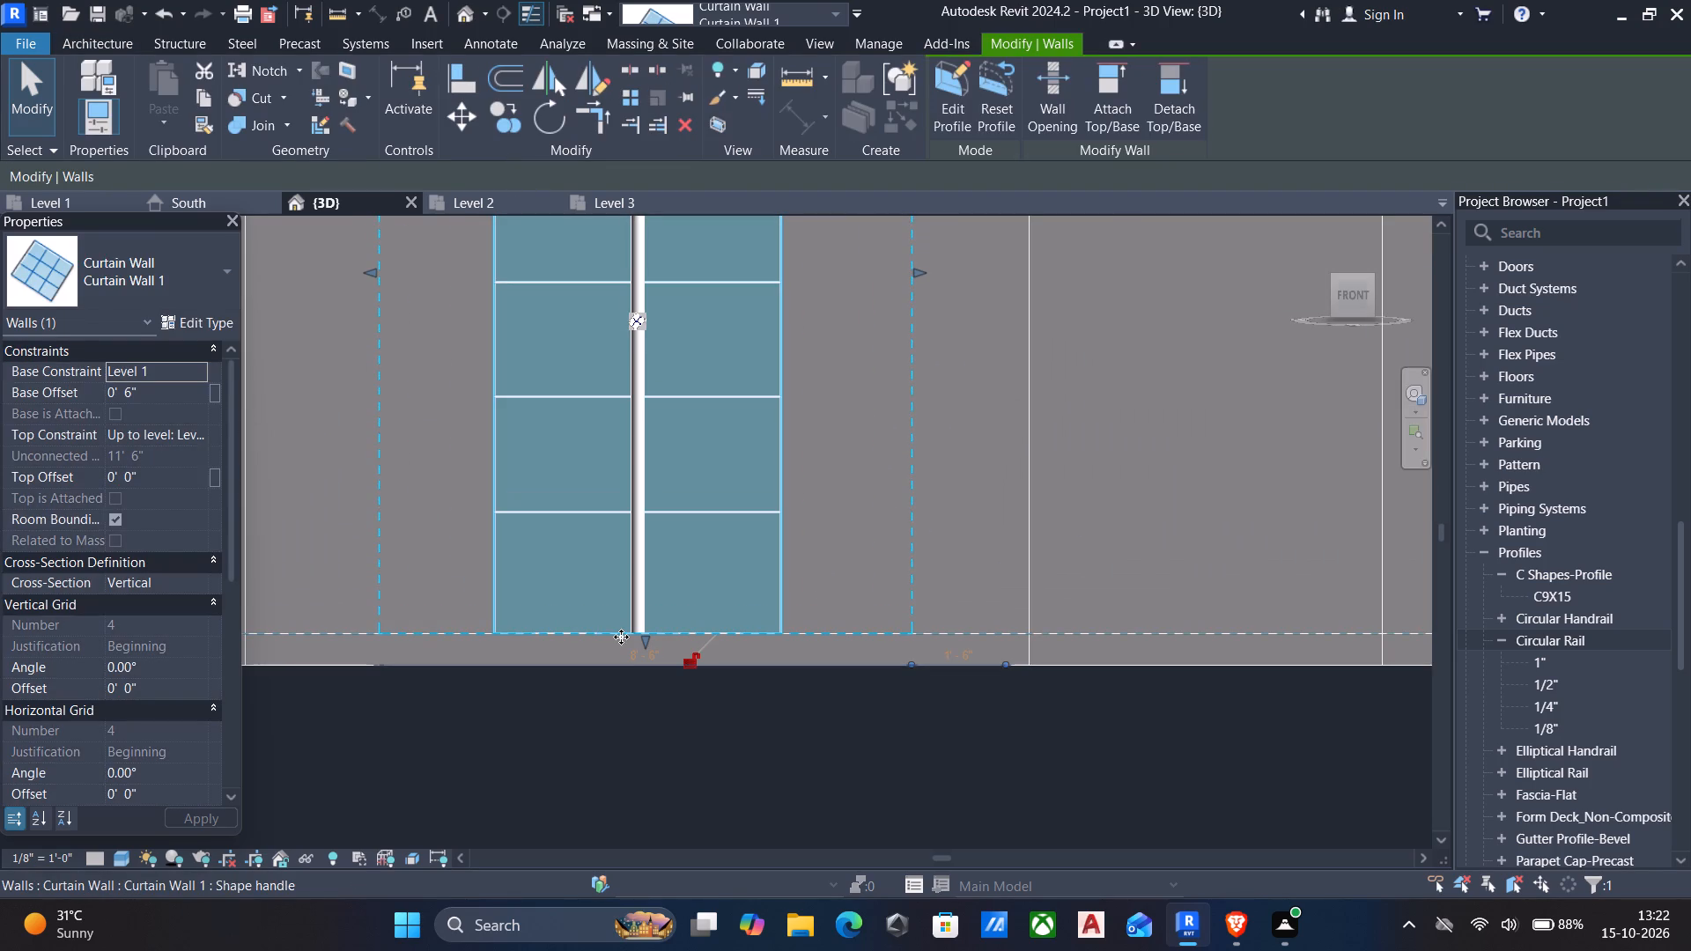
{"action": "key", "text": "Escape"}
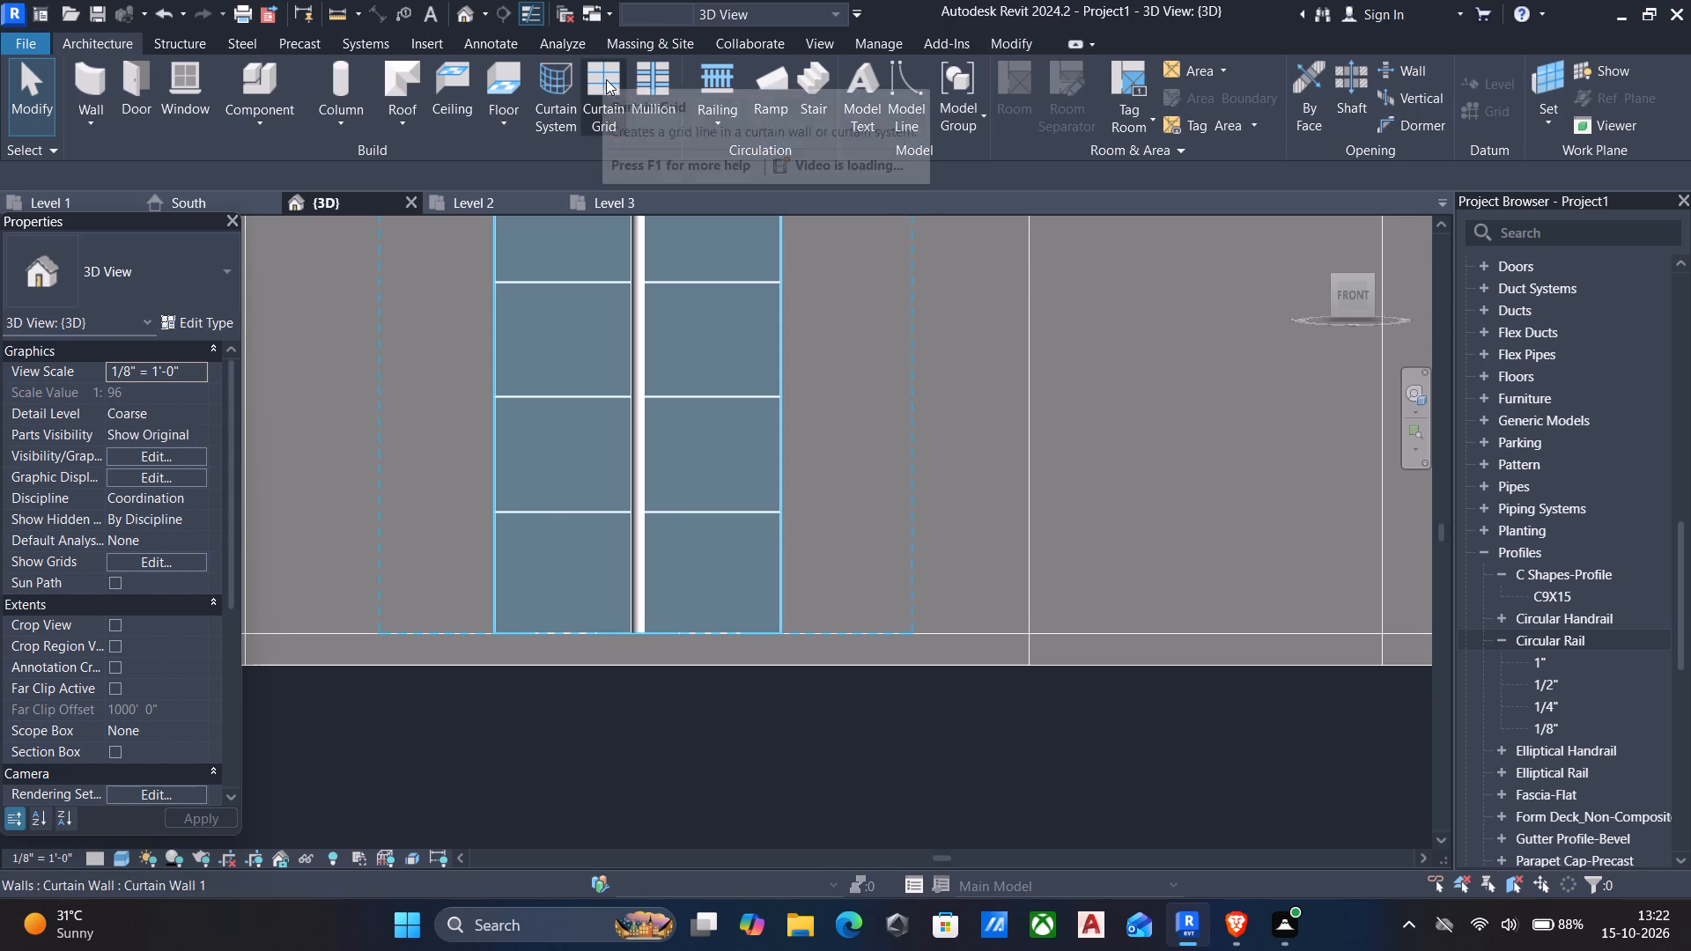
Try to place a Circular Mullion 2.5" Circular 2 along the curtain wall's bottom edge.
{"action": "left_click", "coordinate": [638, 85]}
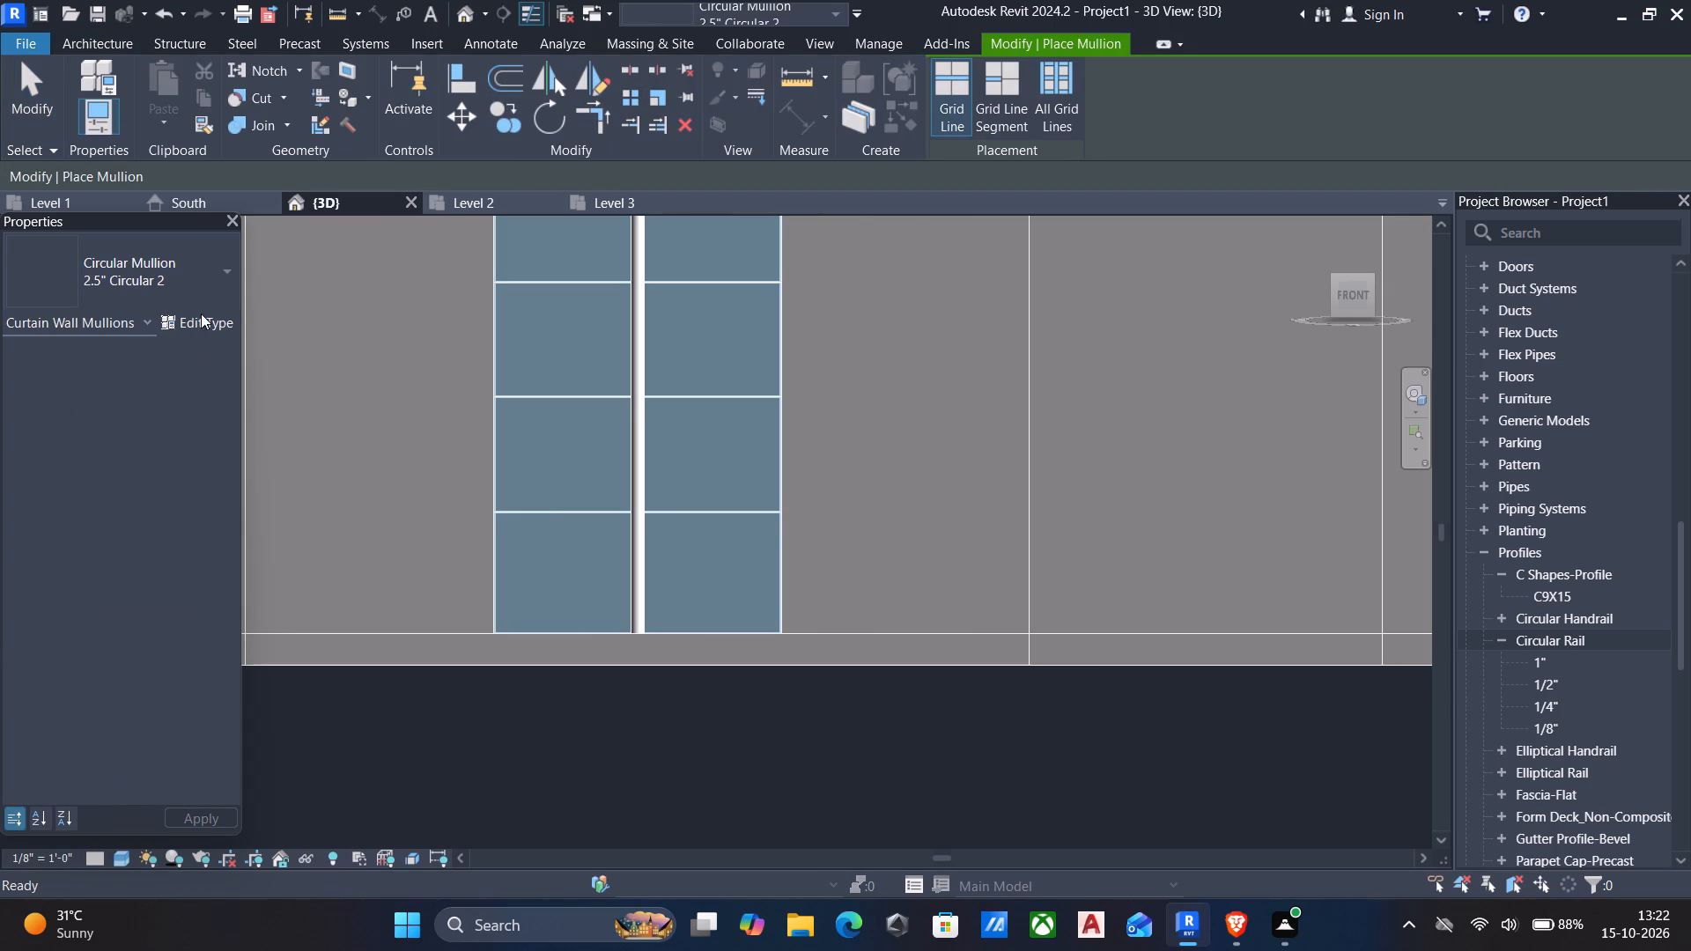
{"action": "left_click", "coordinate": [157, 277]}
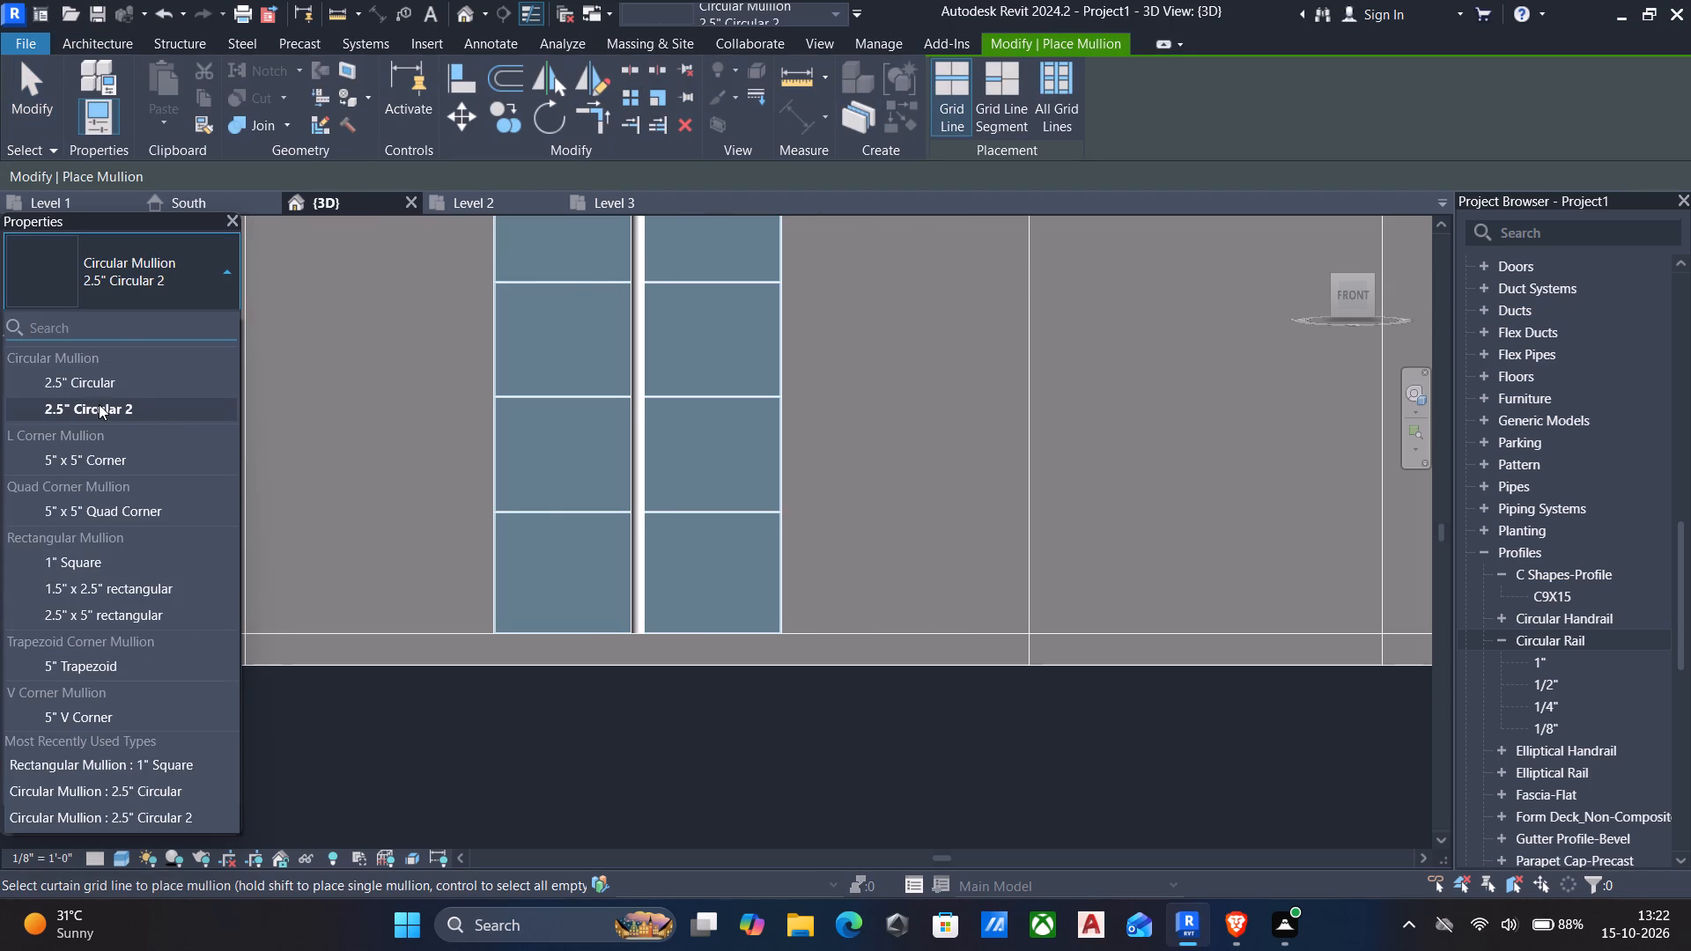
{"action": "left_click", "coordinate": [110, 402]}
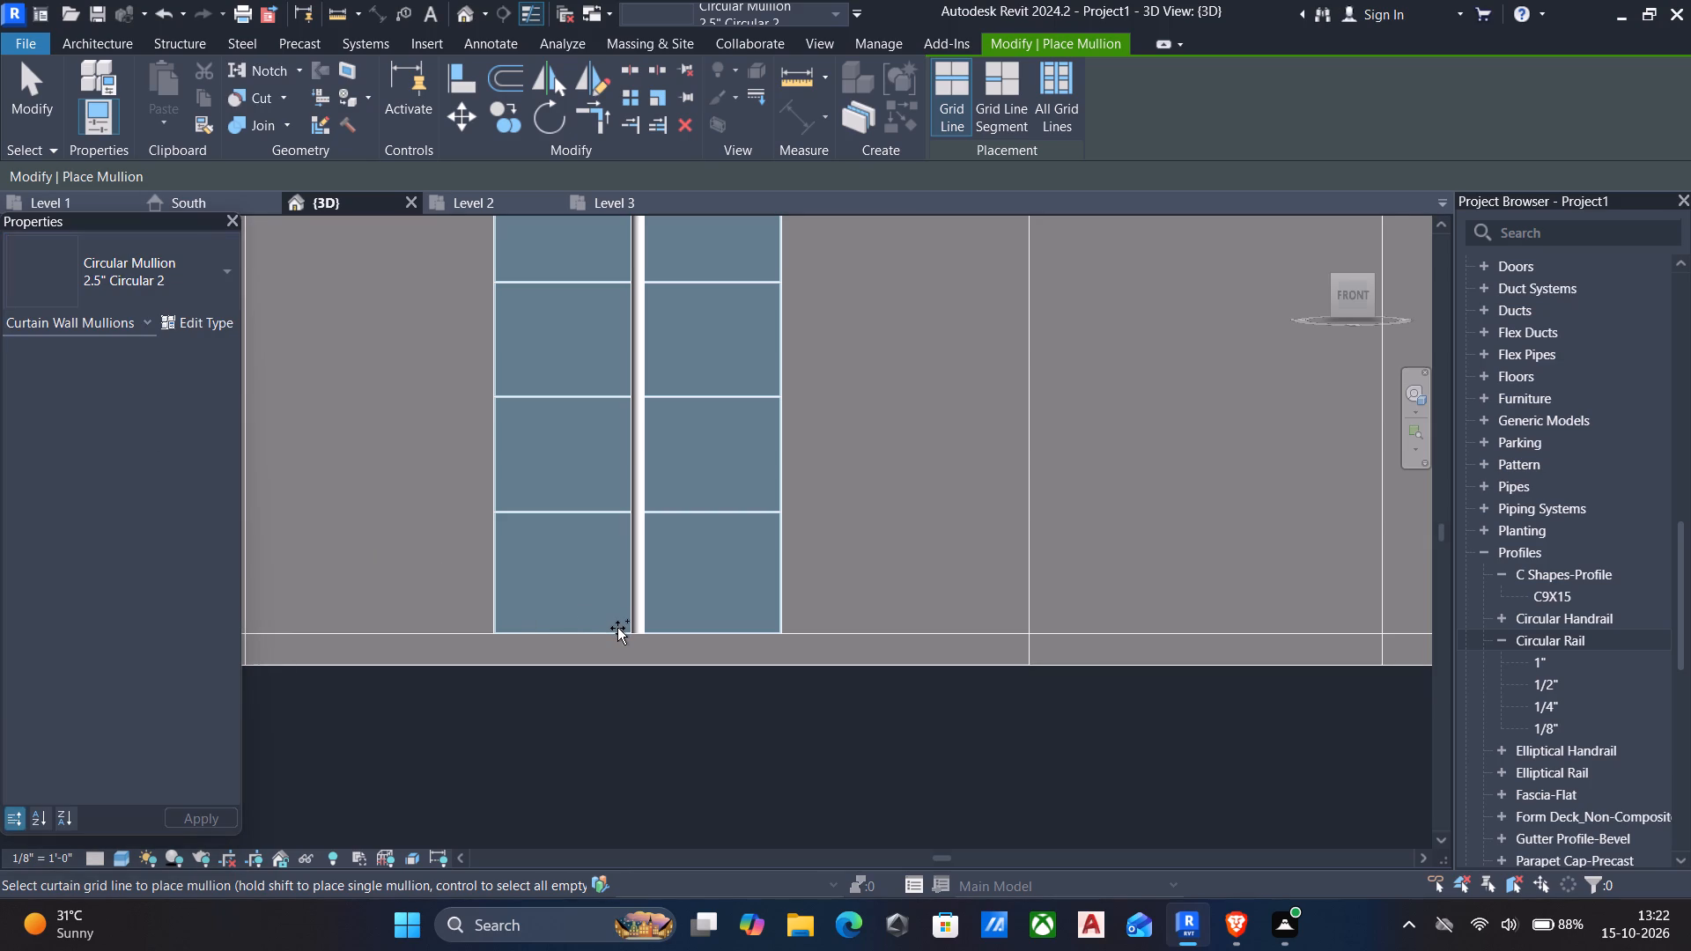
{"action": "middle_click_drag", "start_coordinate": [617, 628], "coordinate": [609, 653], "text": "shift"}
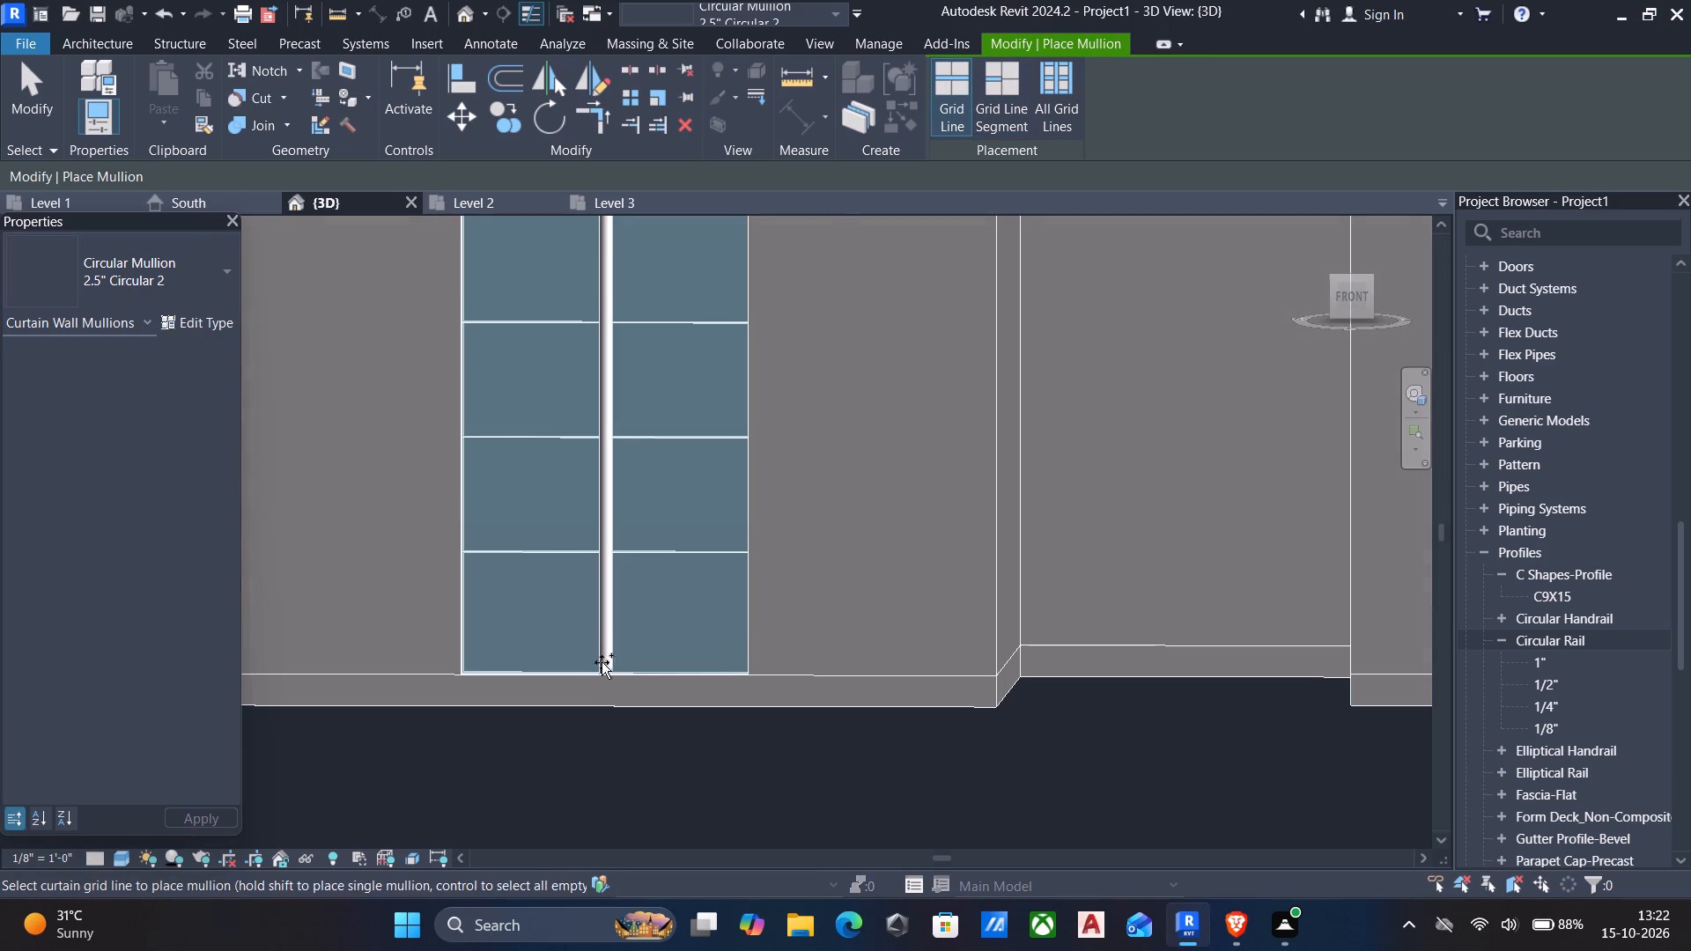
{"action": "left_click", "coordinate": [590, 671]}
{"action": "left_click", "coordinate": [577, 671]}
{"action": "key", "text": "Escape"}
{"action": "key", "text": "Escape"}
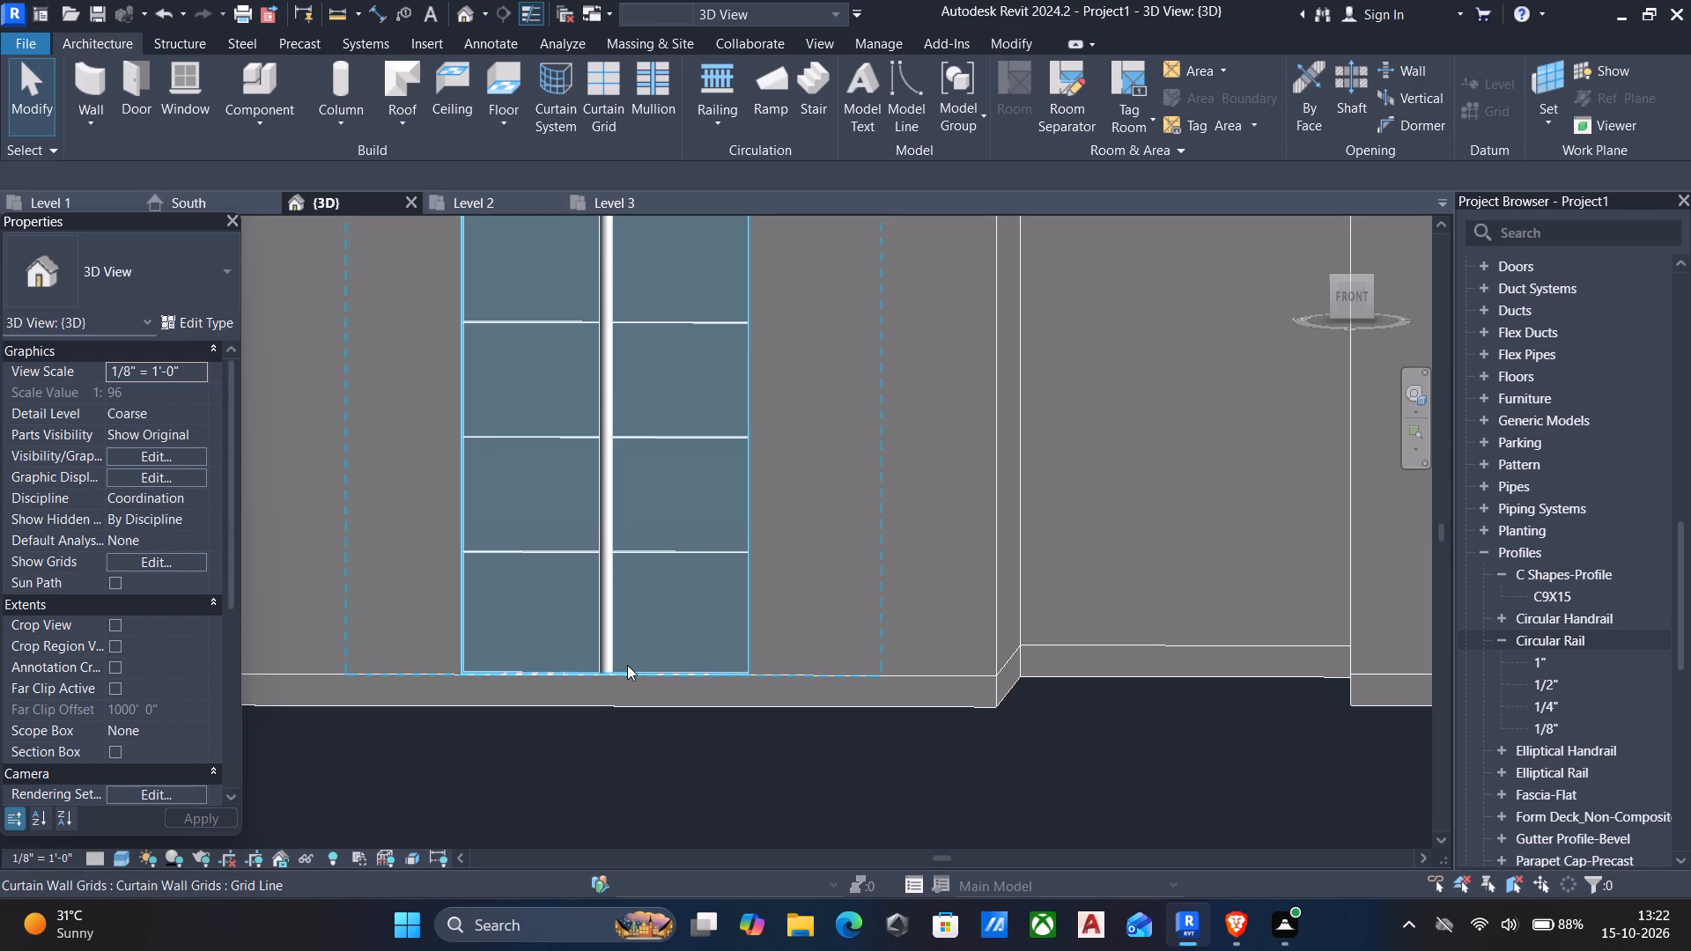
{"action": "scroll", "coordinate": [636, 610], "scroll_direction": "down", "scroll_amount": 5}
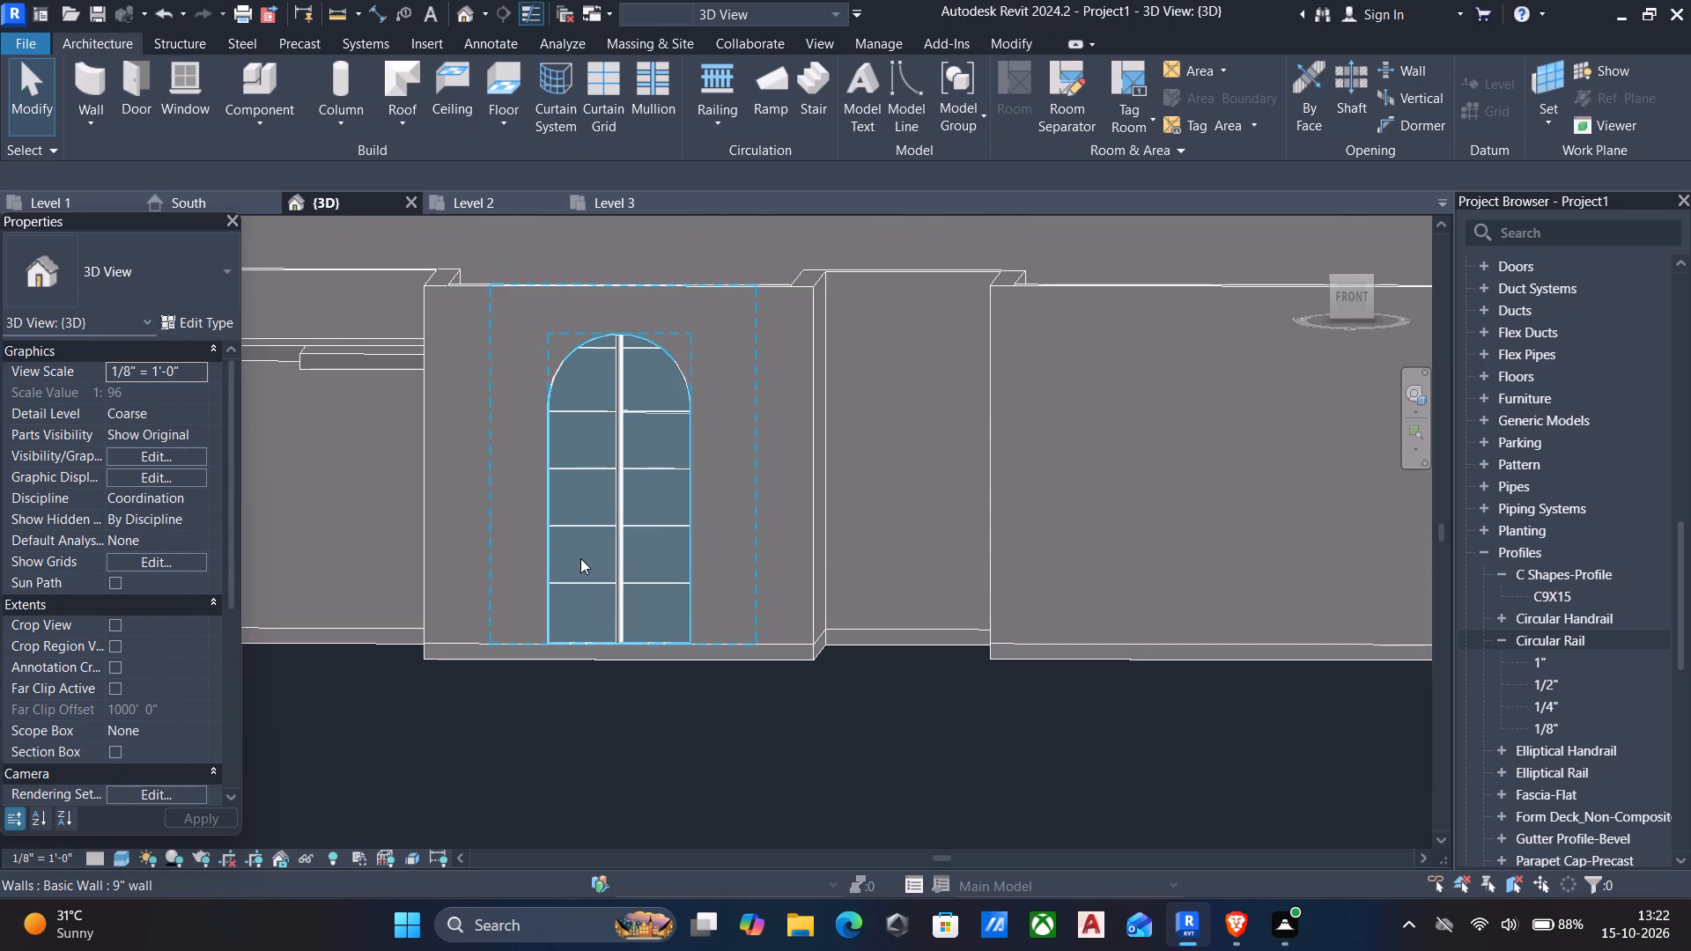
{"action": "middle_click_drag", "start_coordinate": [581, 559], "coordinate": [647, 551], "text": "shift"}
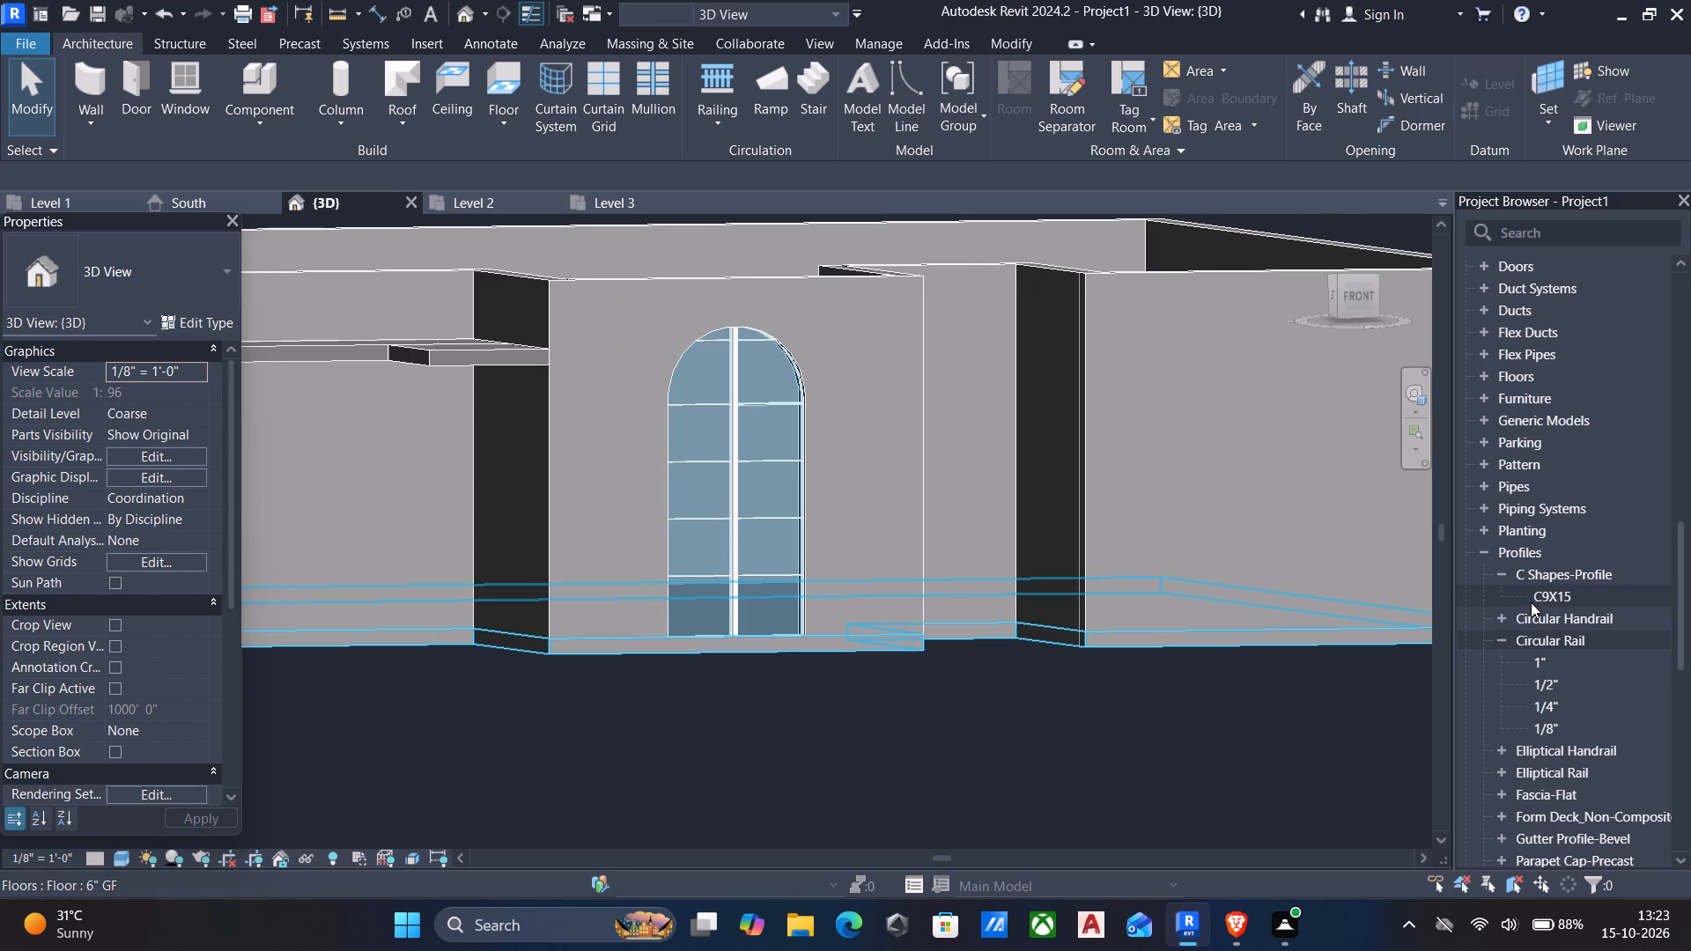
Look through the loaded profile, railing and curtain wall mullion families for a suitable circular type.
{"action": "left_click", "coordinate": [1488, 551]}
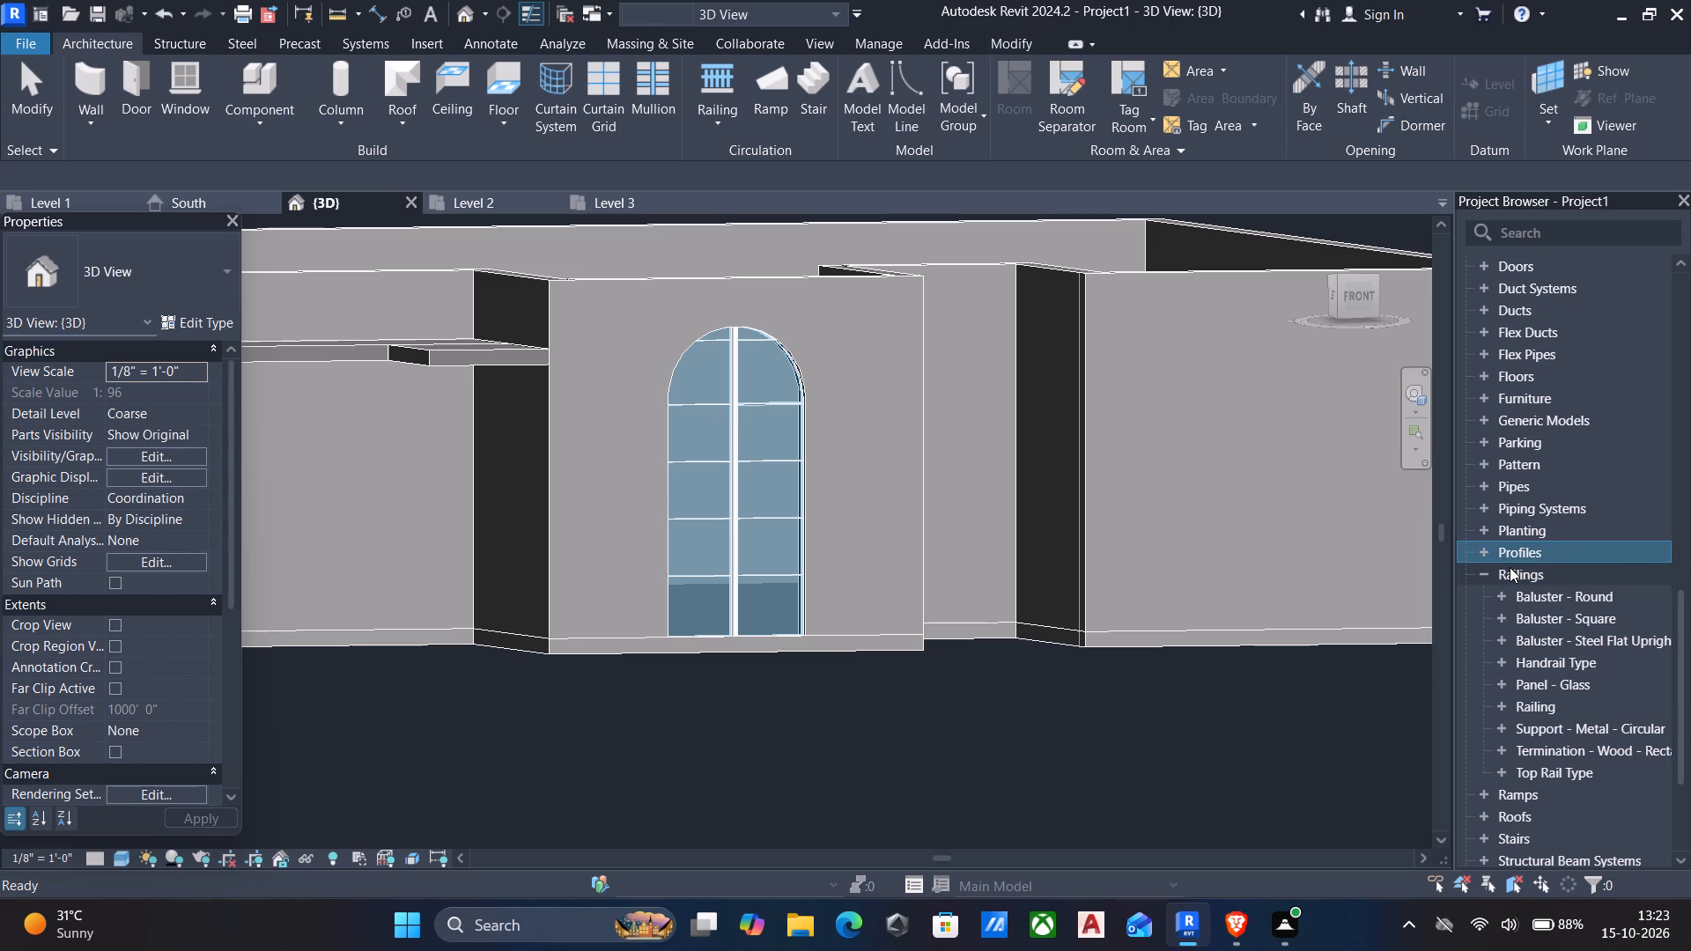
{"action": "left_click", "coordinate": [1477, 551]}
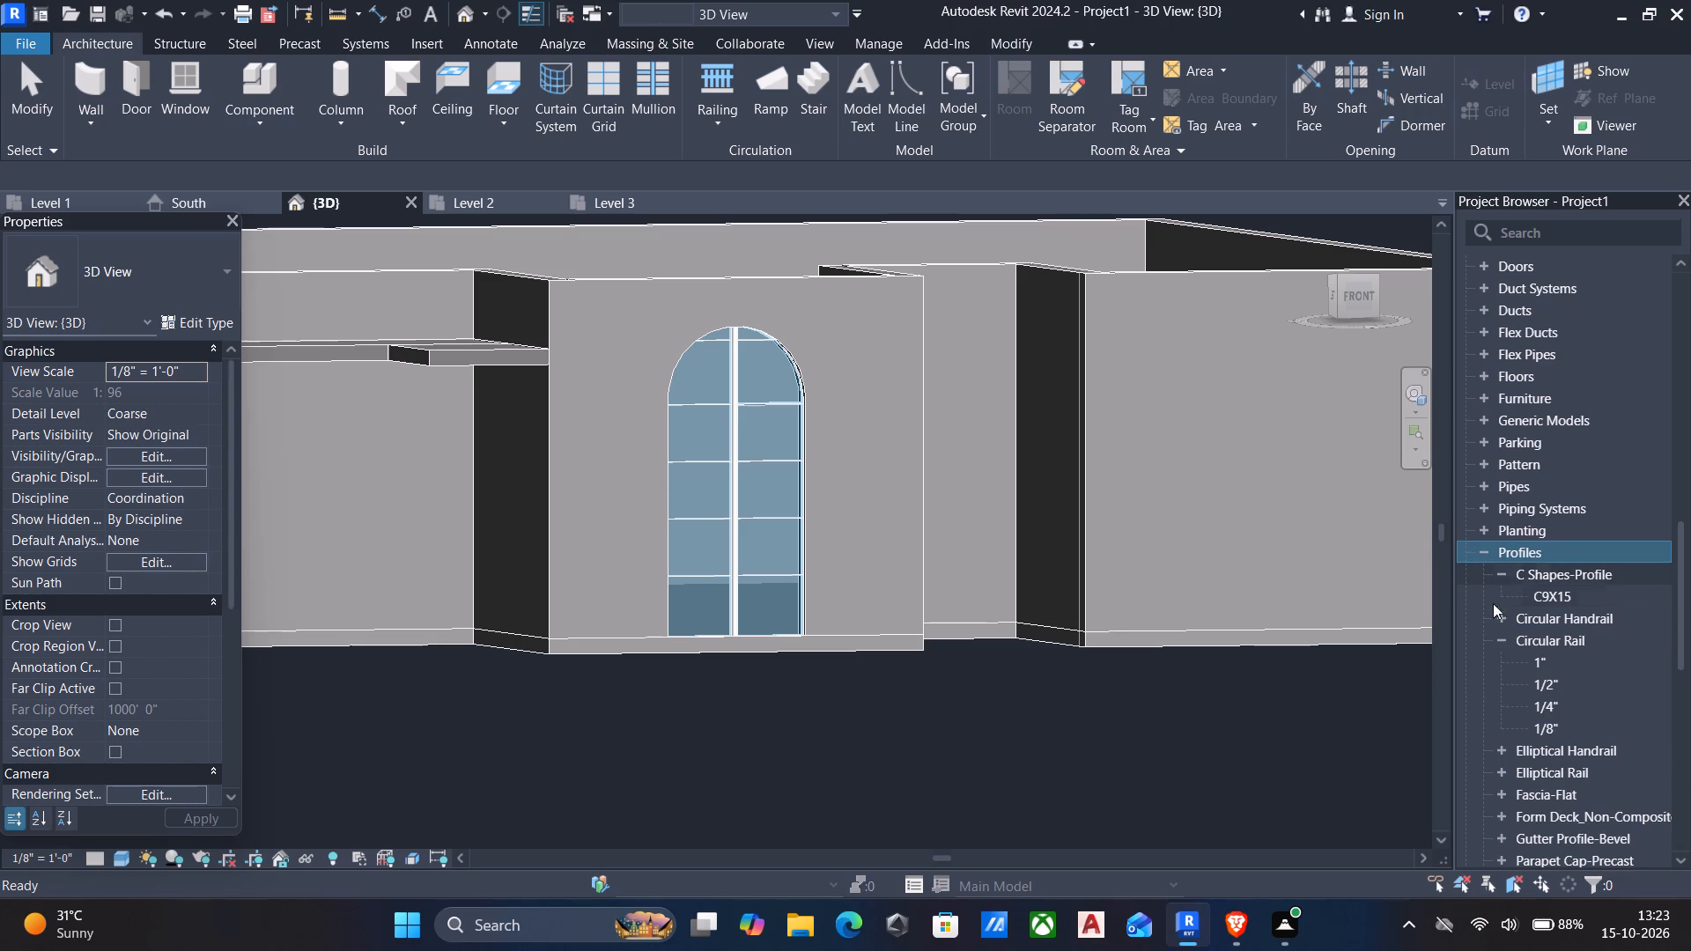
{"action": "left_click", "coordinate": [1497, 616]}
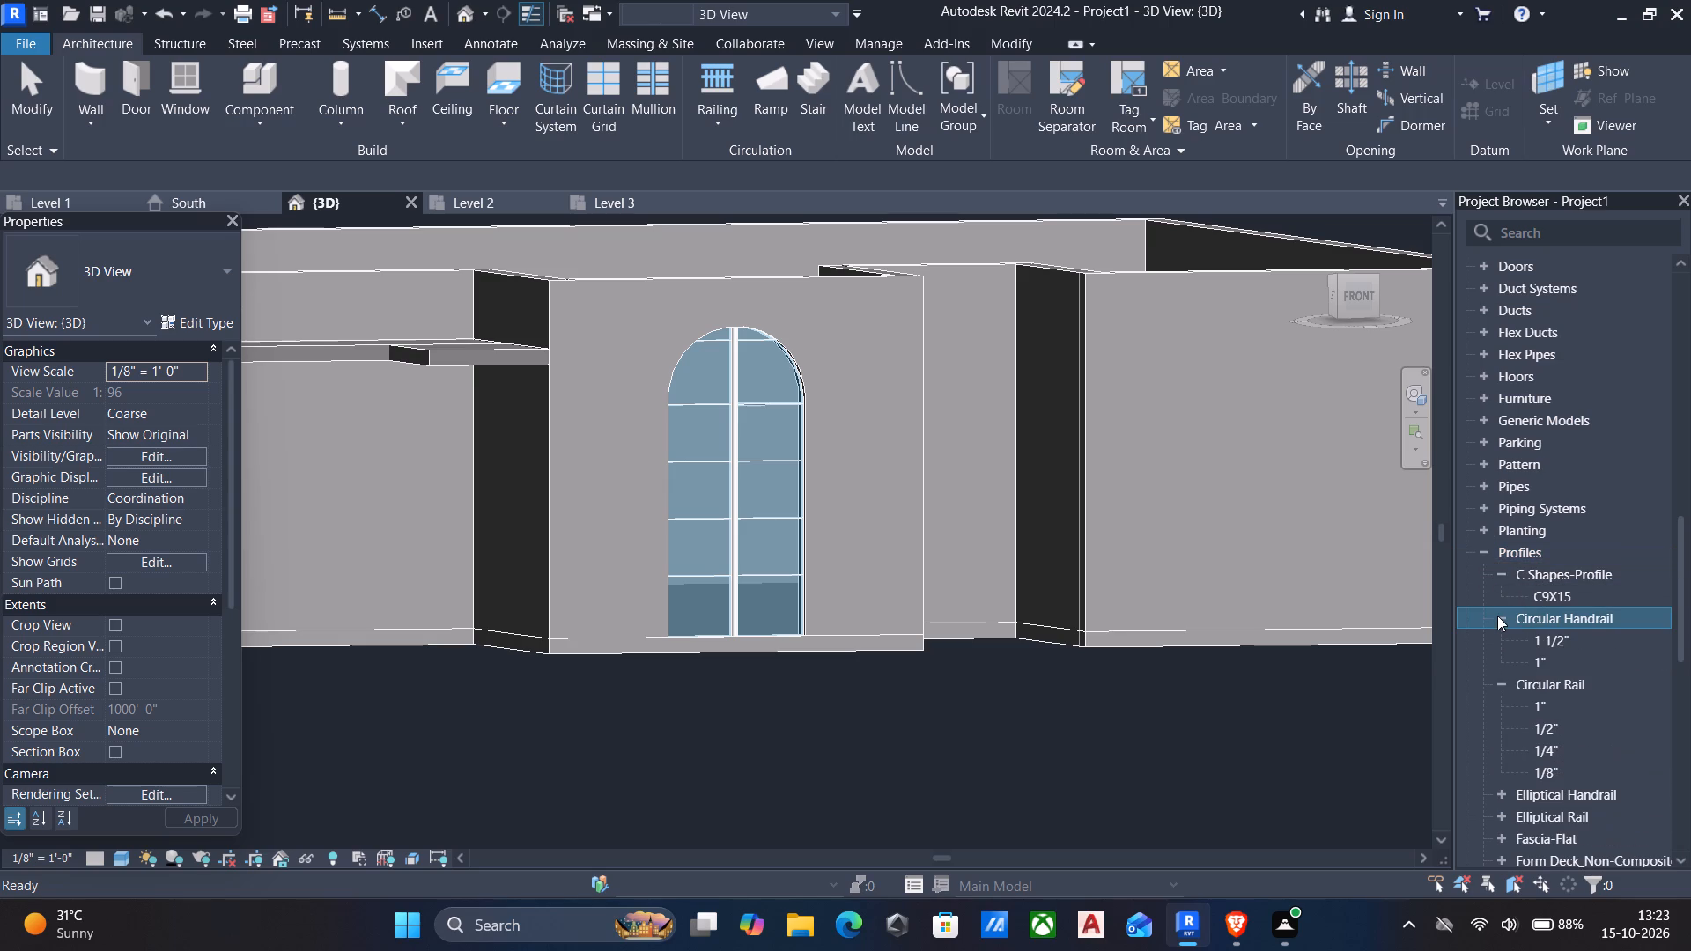
{"action": "left_click", "coordinate": [1497, 616]}
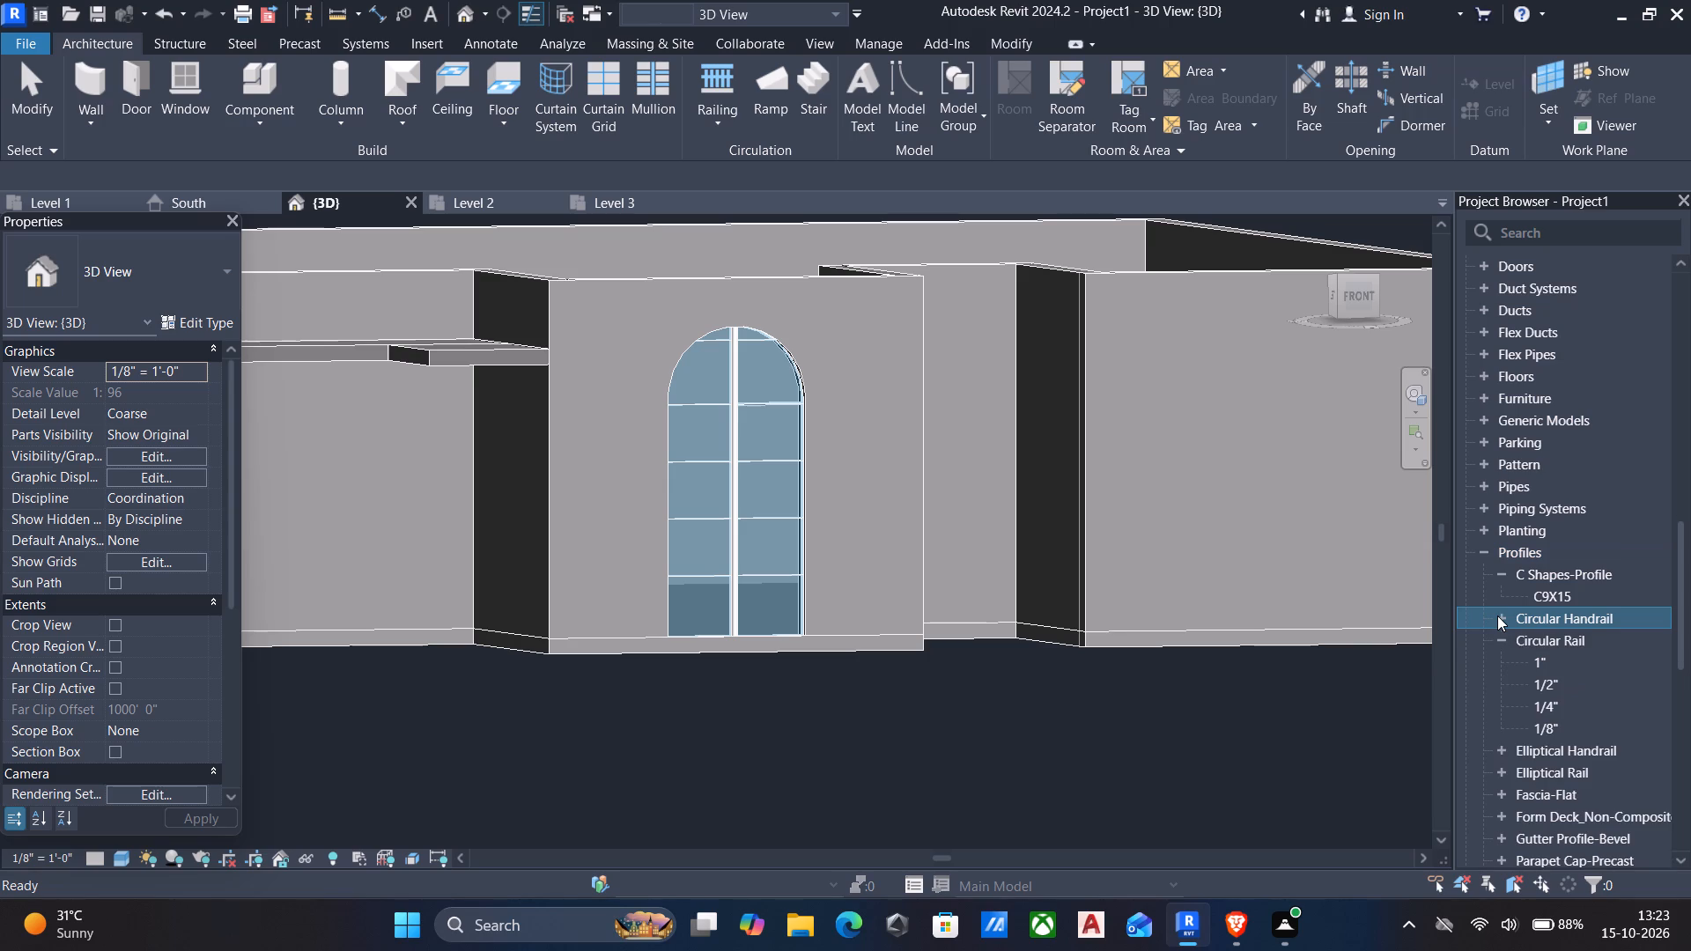
{"action": "left_click", "coordinate": [1499, 753]}
{"action": "left_click", "coordinate": [1499, 753]}
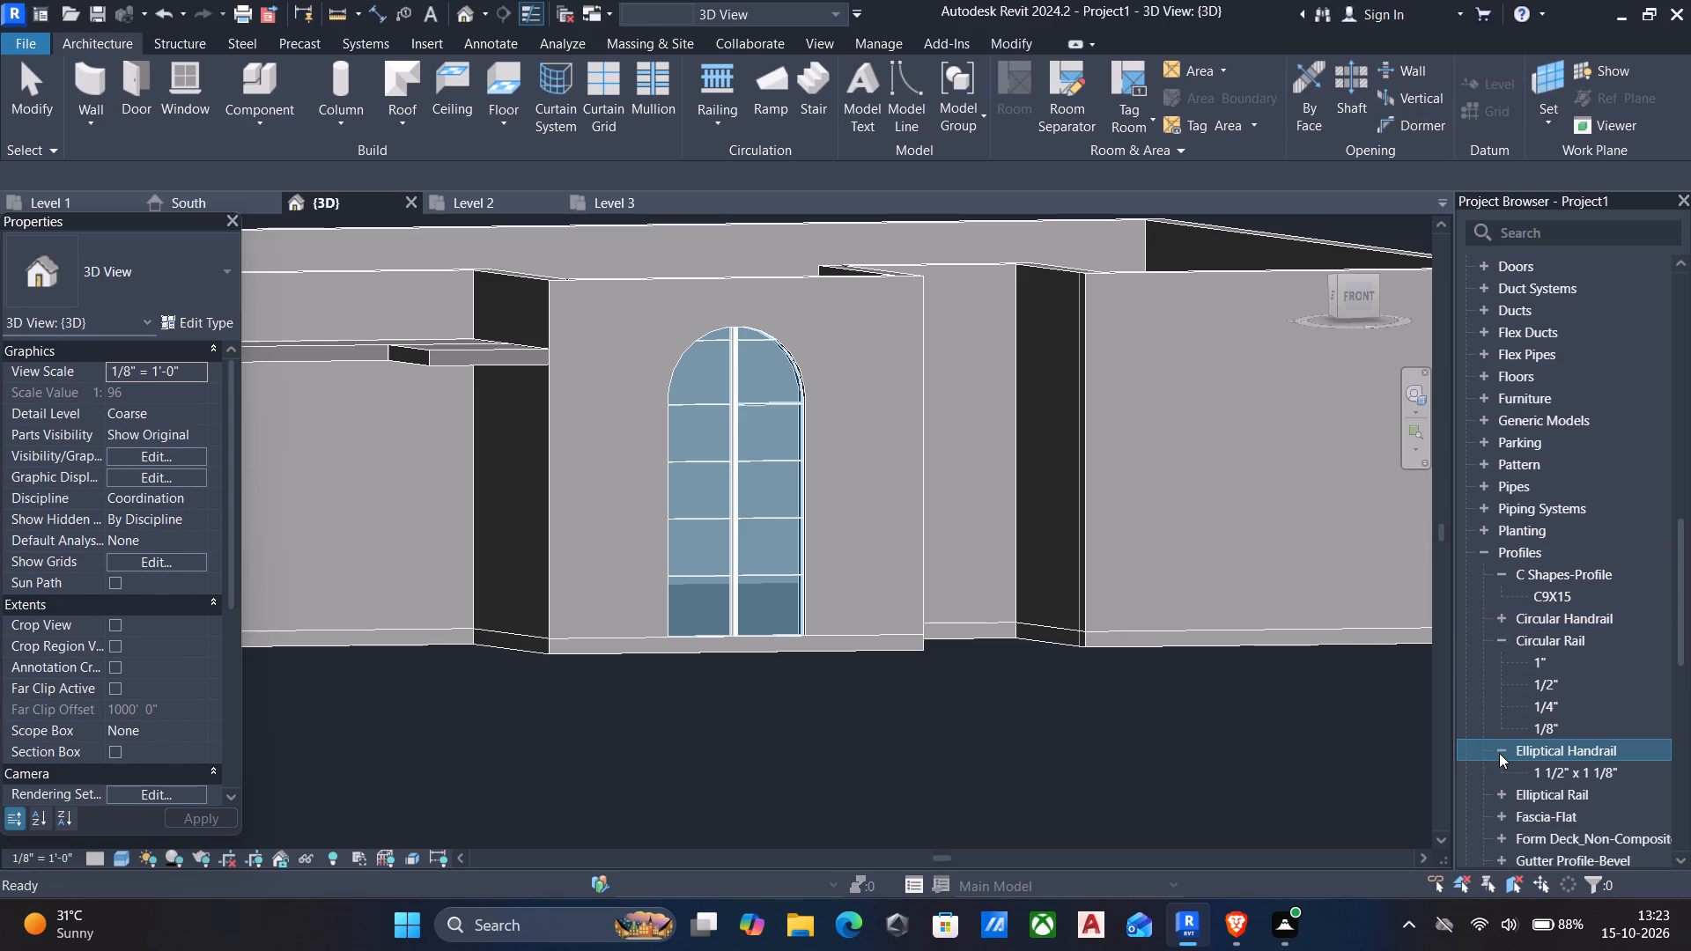
{"action": "scroll", "coordinate": [1517, 759], "scroll_direction": "down", "scroll_amount": 2}
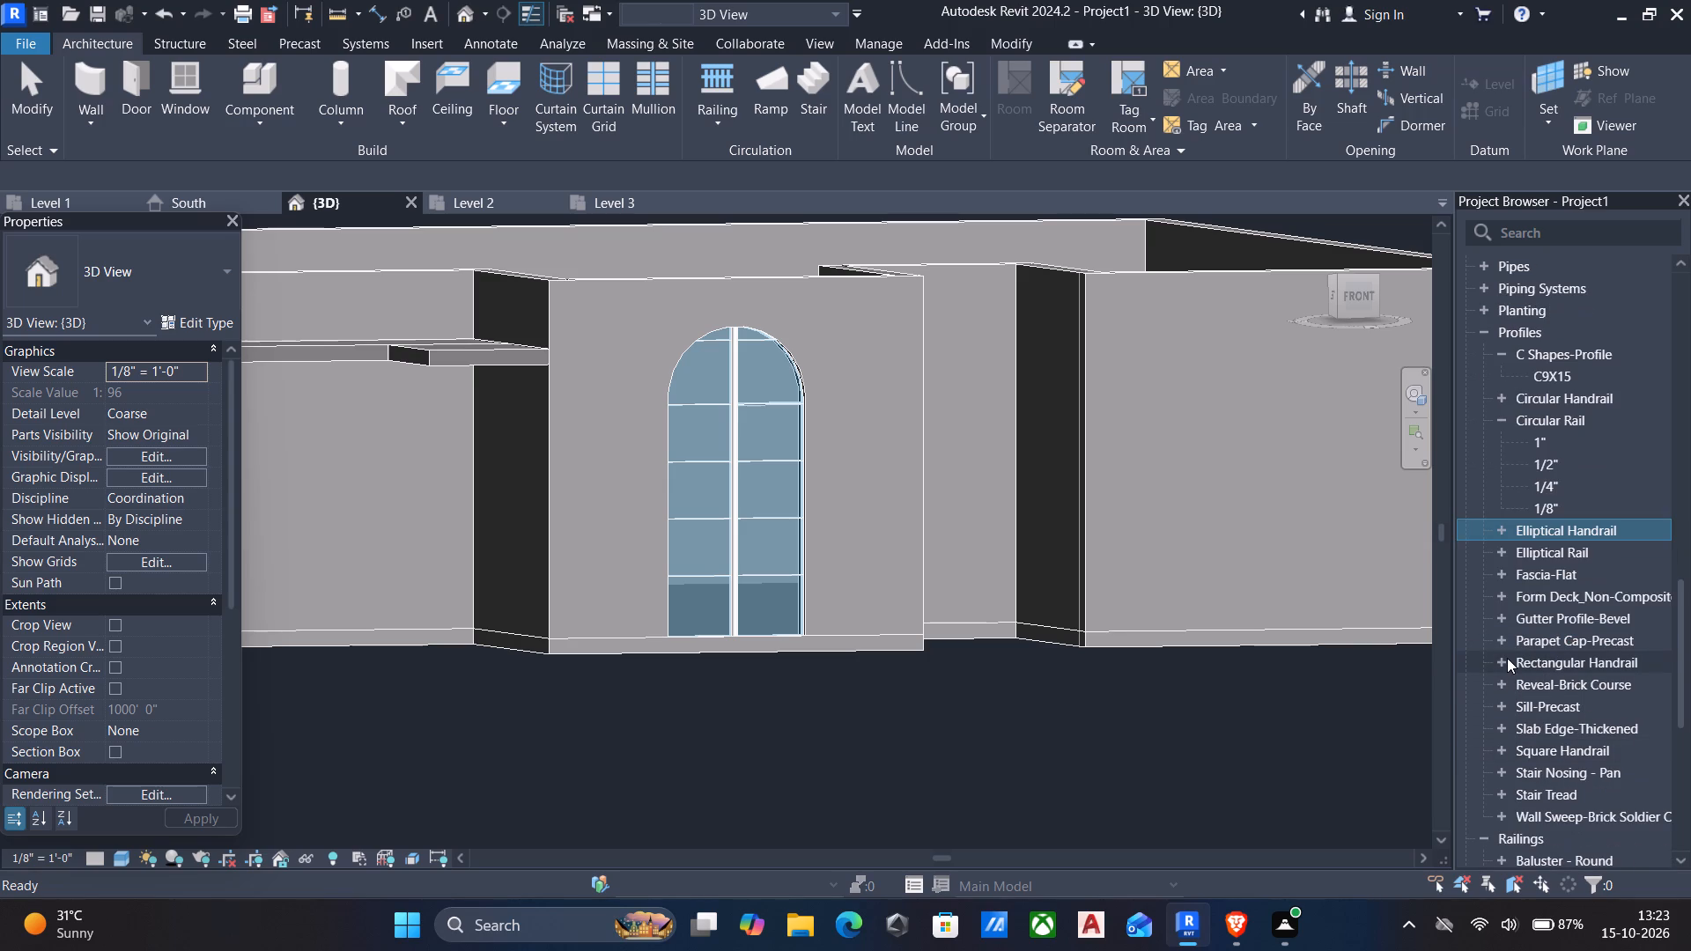
{"action": "scroll", "coordinate": [1558, 715], "scroll_direction": "down", "scroll_amount": 4}
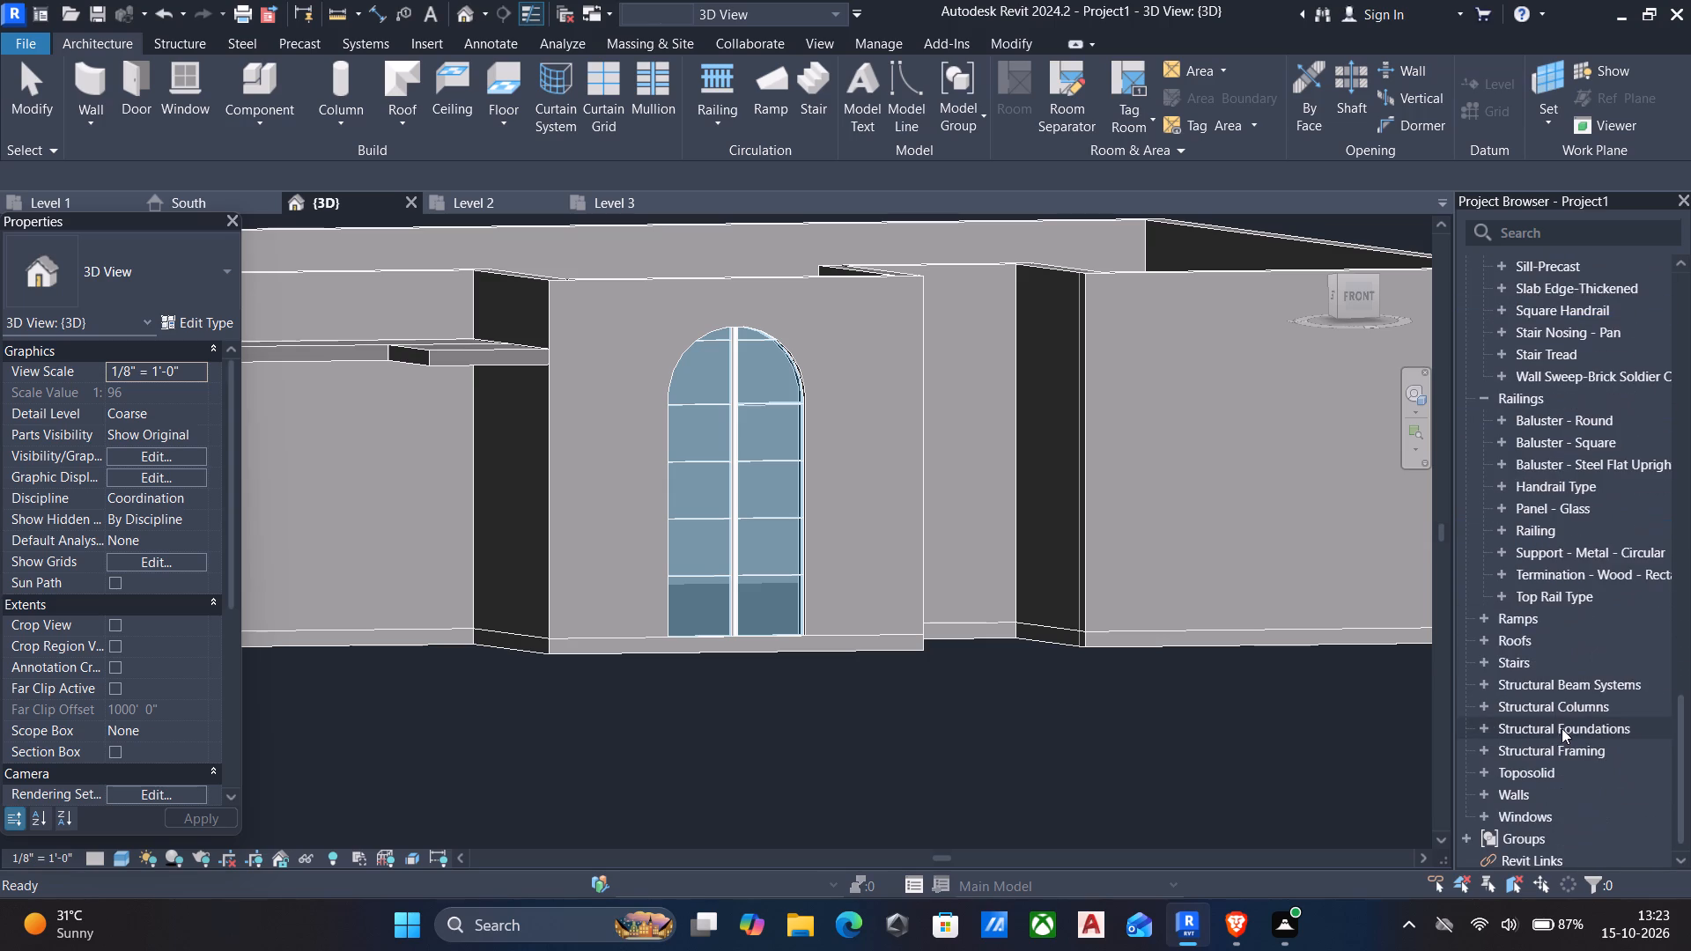
{"action": "left_click", "coordinate": [1502, 419]}
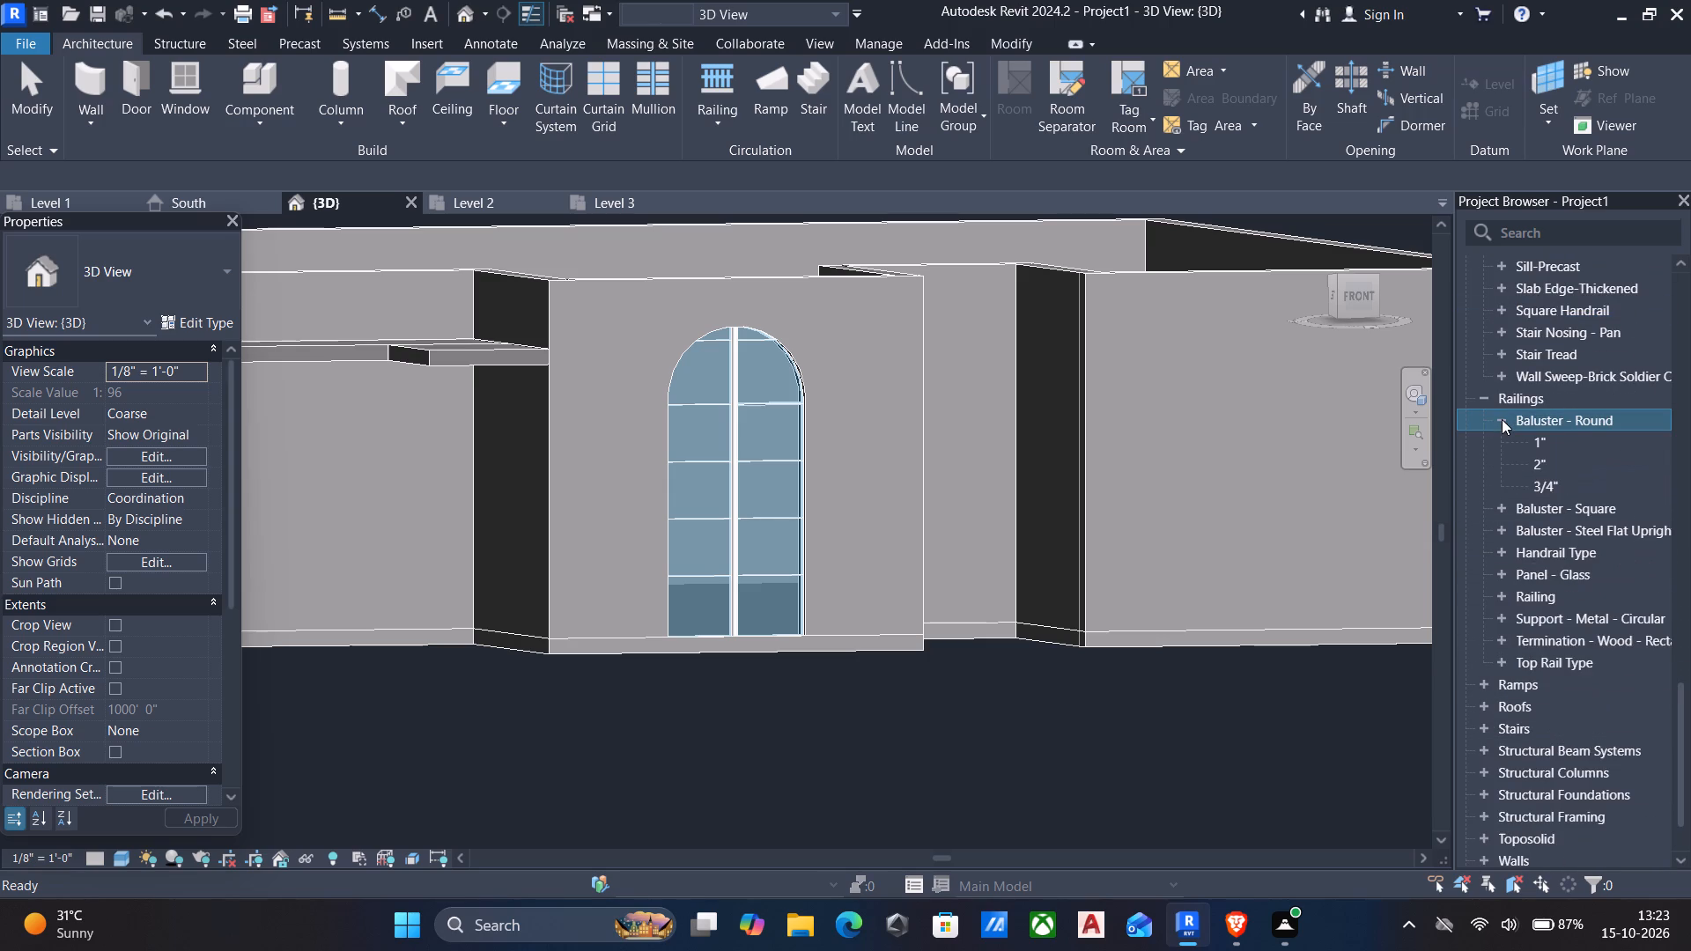
{"action": "left_click", "coordinate": [1502, 419]}
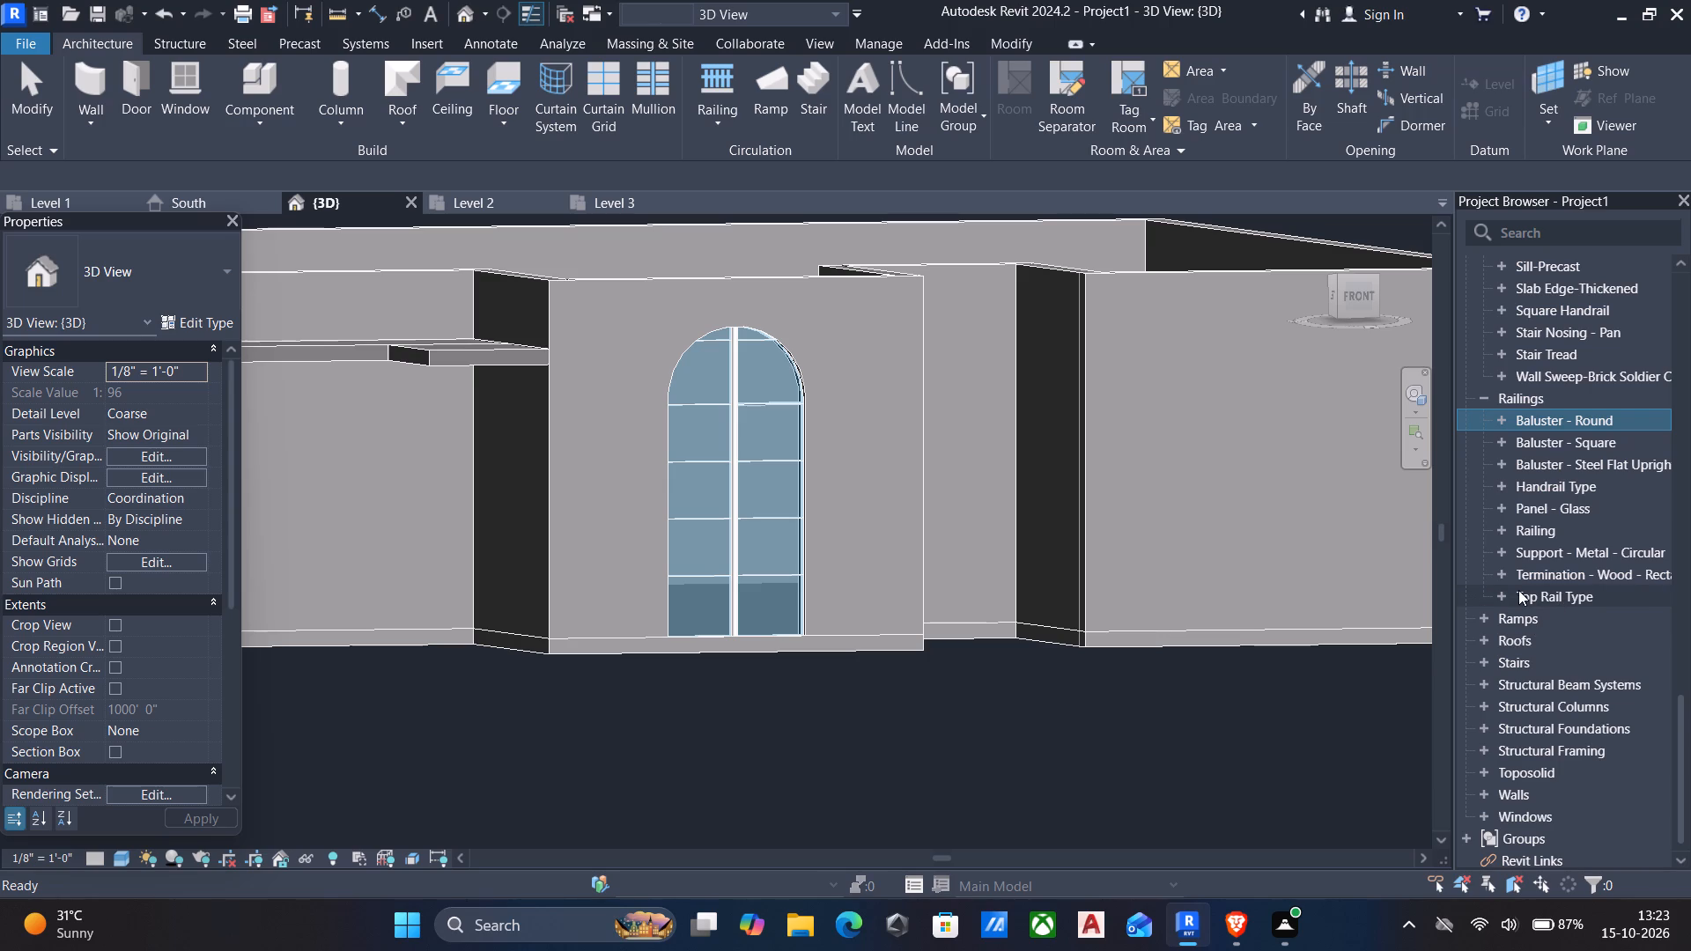
{"action": "scroll", "coordinate": [1516, 631], "scroll_direction": "down", "scroll_amount": 5}
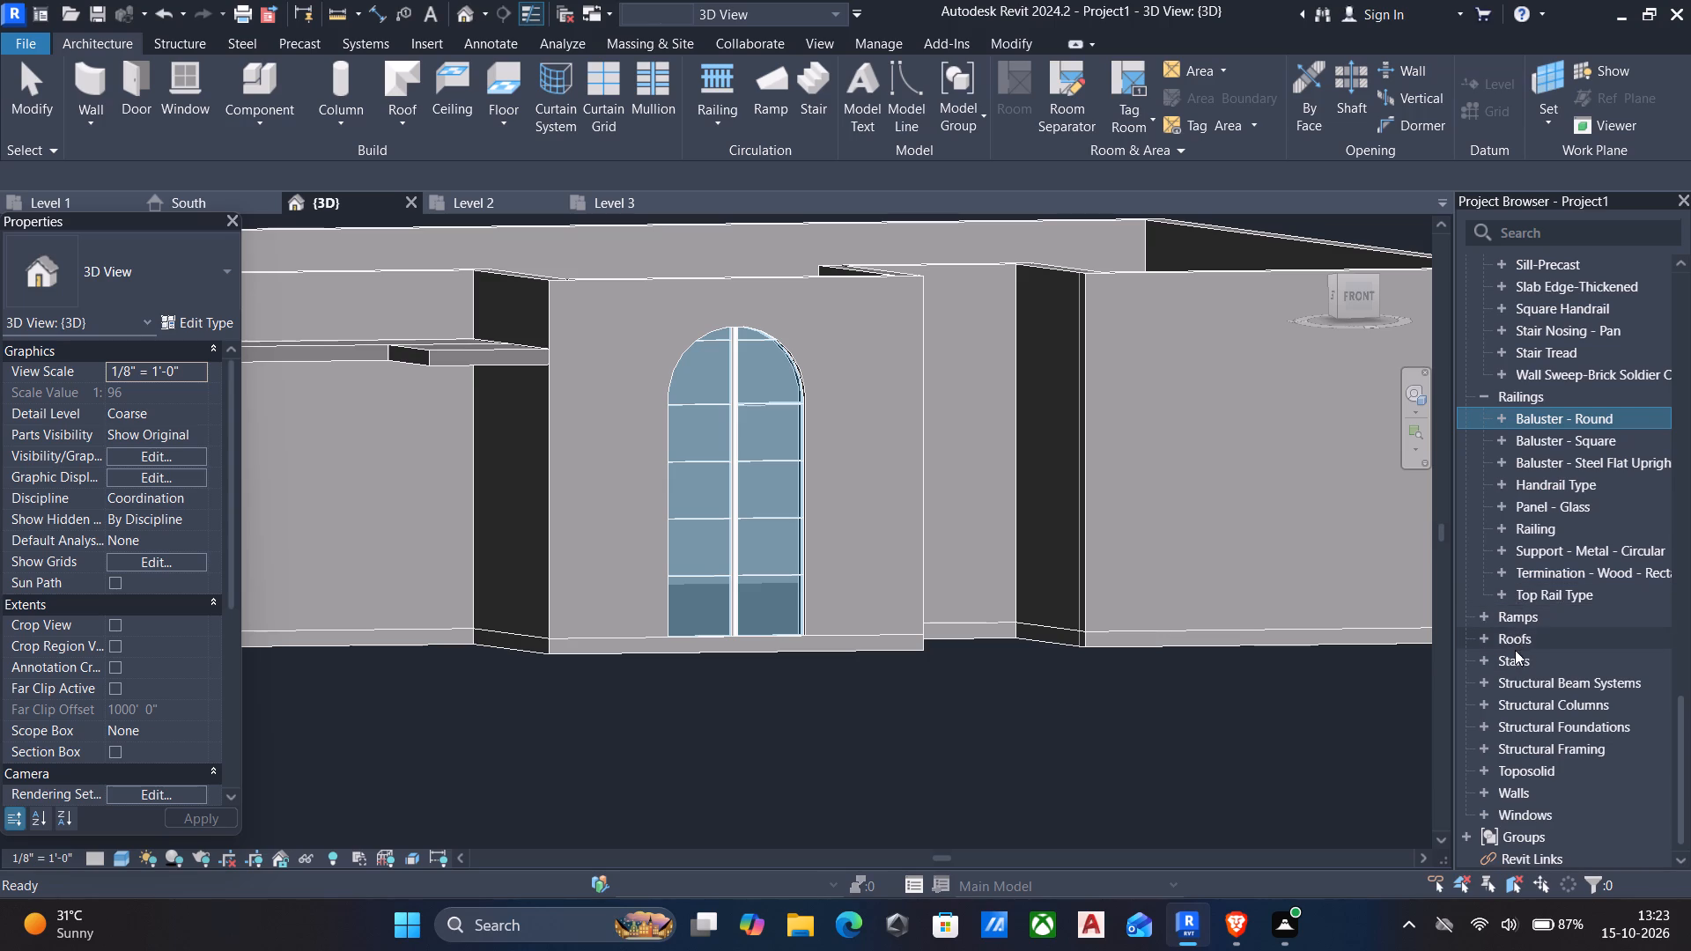
{"action": "scroll", "coordinate": [1515, 650], "scroll_direction": "down", "scroll_amount": 3}
{"action": "scroll", "coordinate": [1522, 731], "scroll_direction": "up", "scroll_amount": 5}
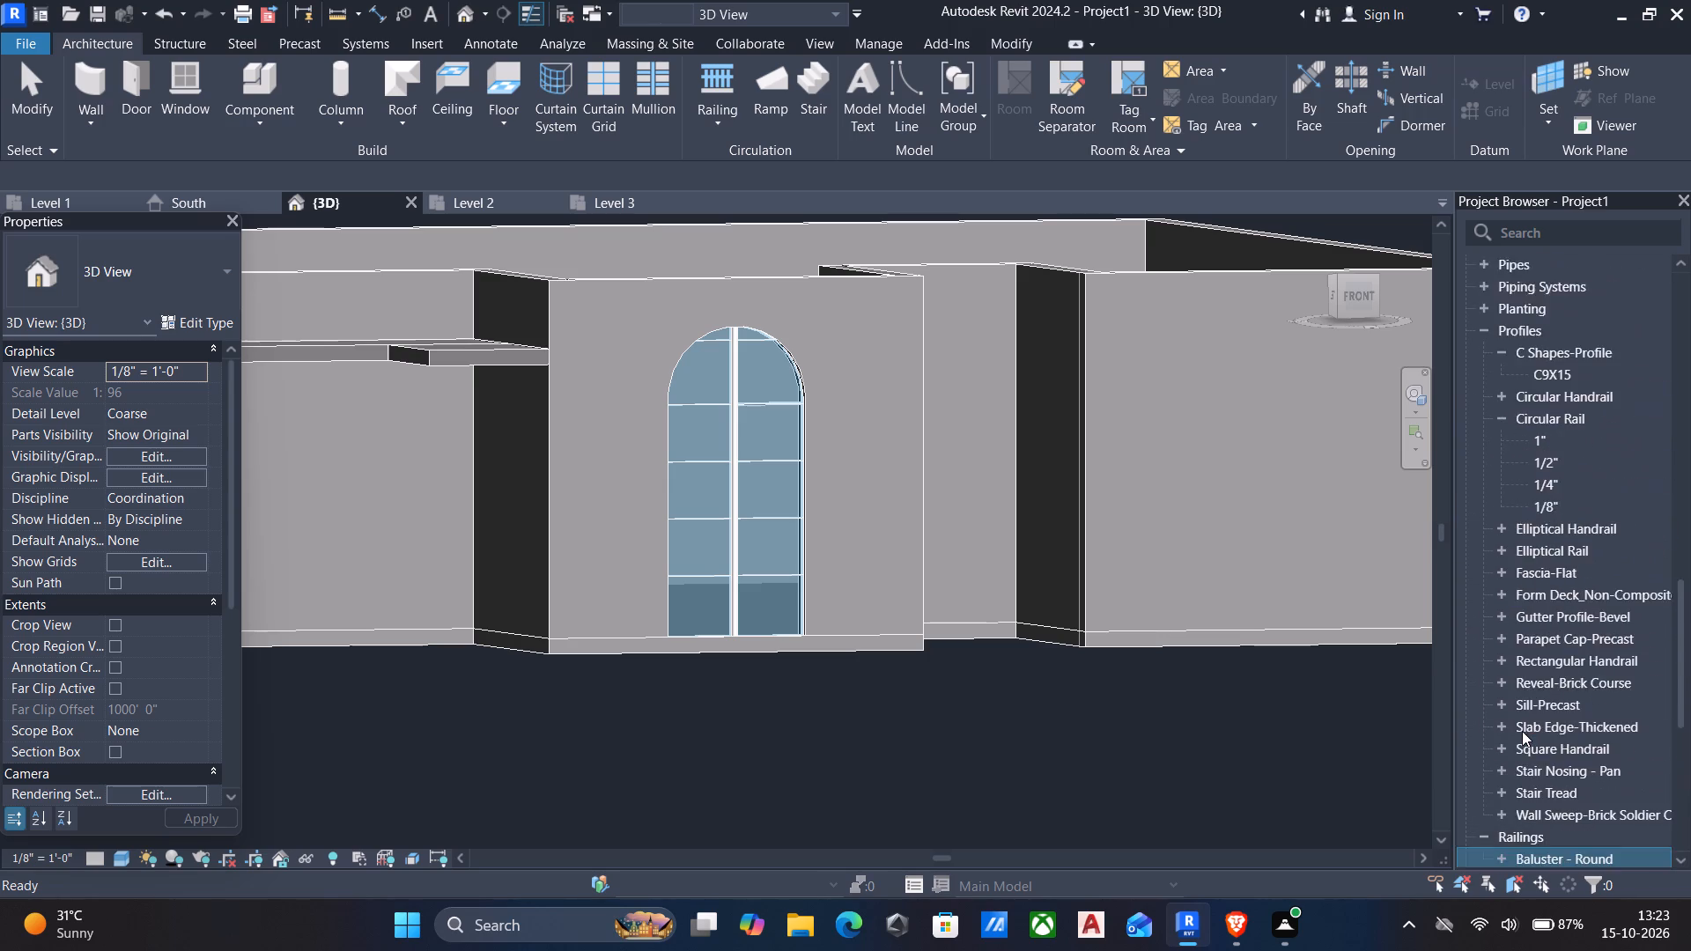
{"action": "scroll", "coordinate": [1522, 731], "scroll_direction": "up", "scroll_amount": 3}
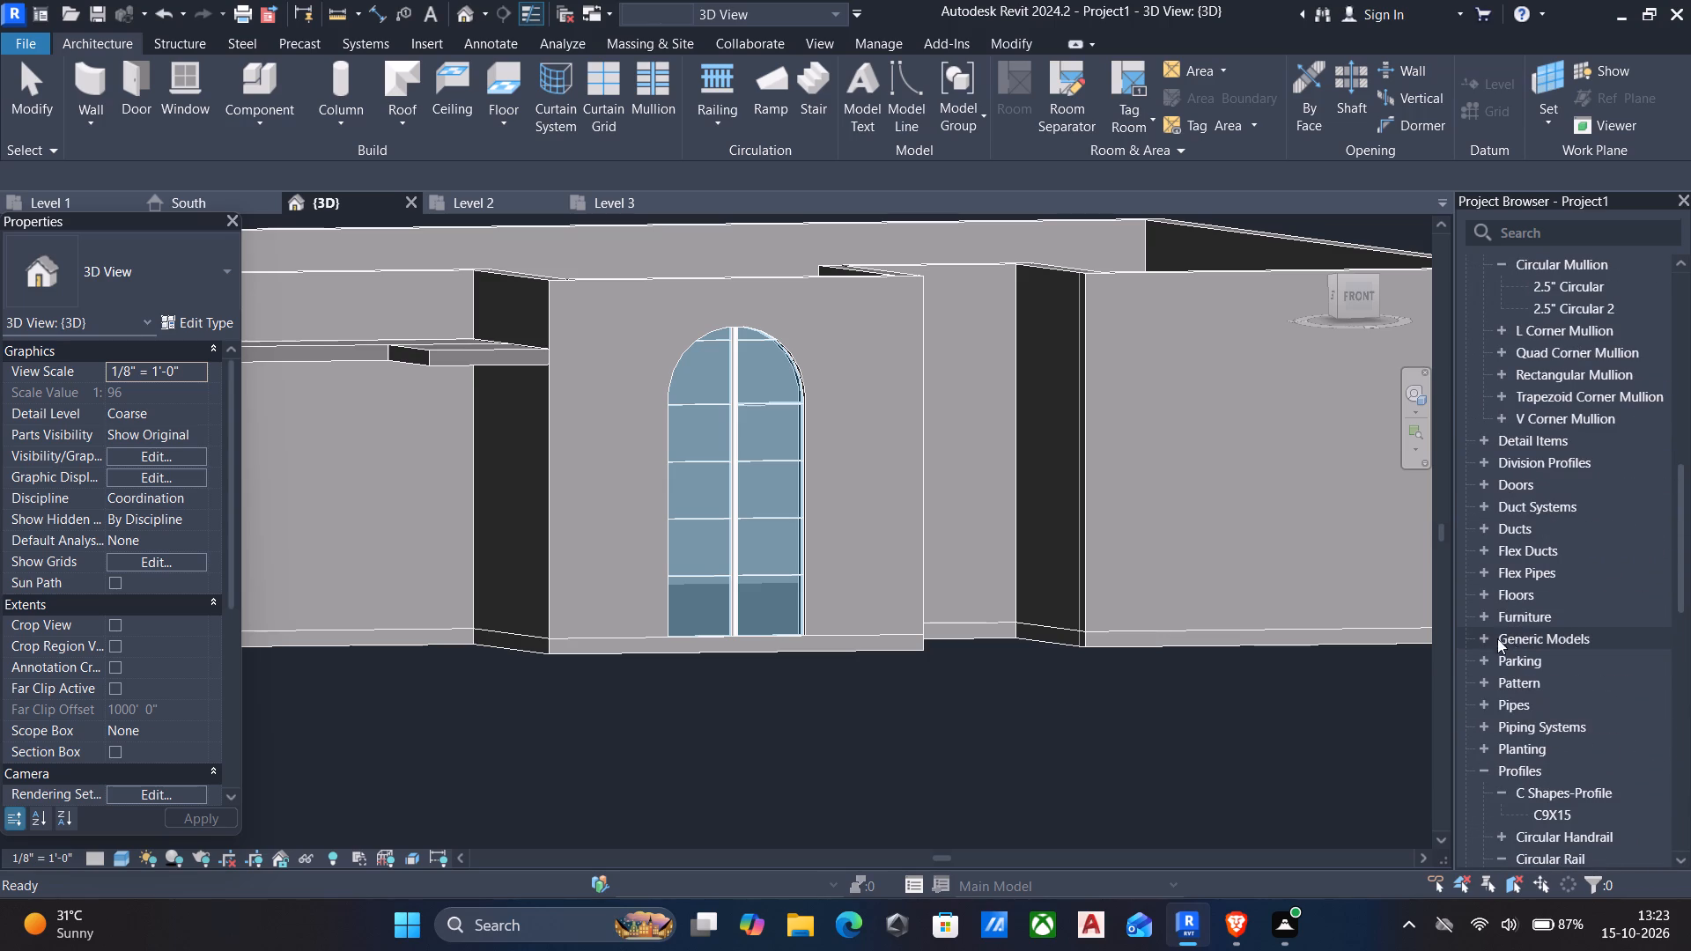
{"action": "scroll", "coordinate": [1591, 435], "scroll_direction": "up", "scroll_amount": 1}
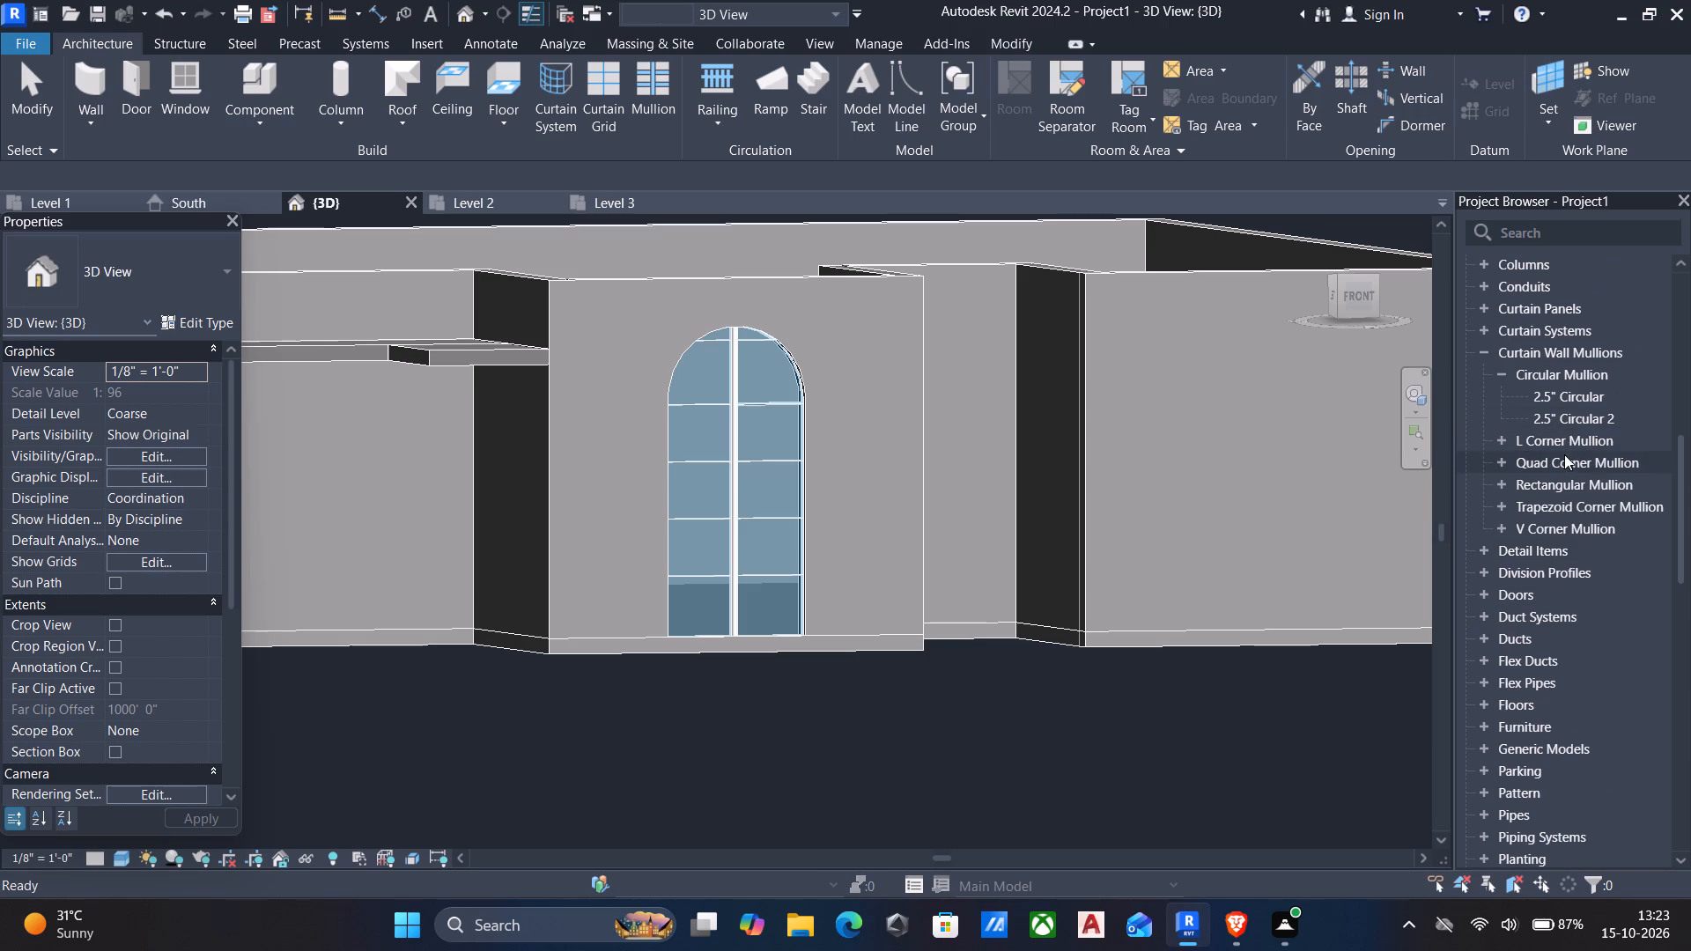
Review the type properties of the Circular Mullion type 2.5" Circular 2.
{"action": "left_click", "coordinate": [1562, 419]}
{"action": "right_click", "coordinate": [1562, 419]}
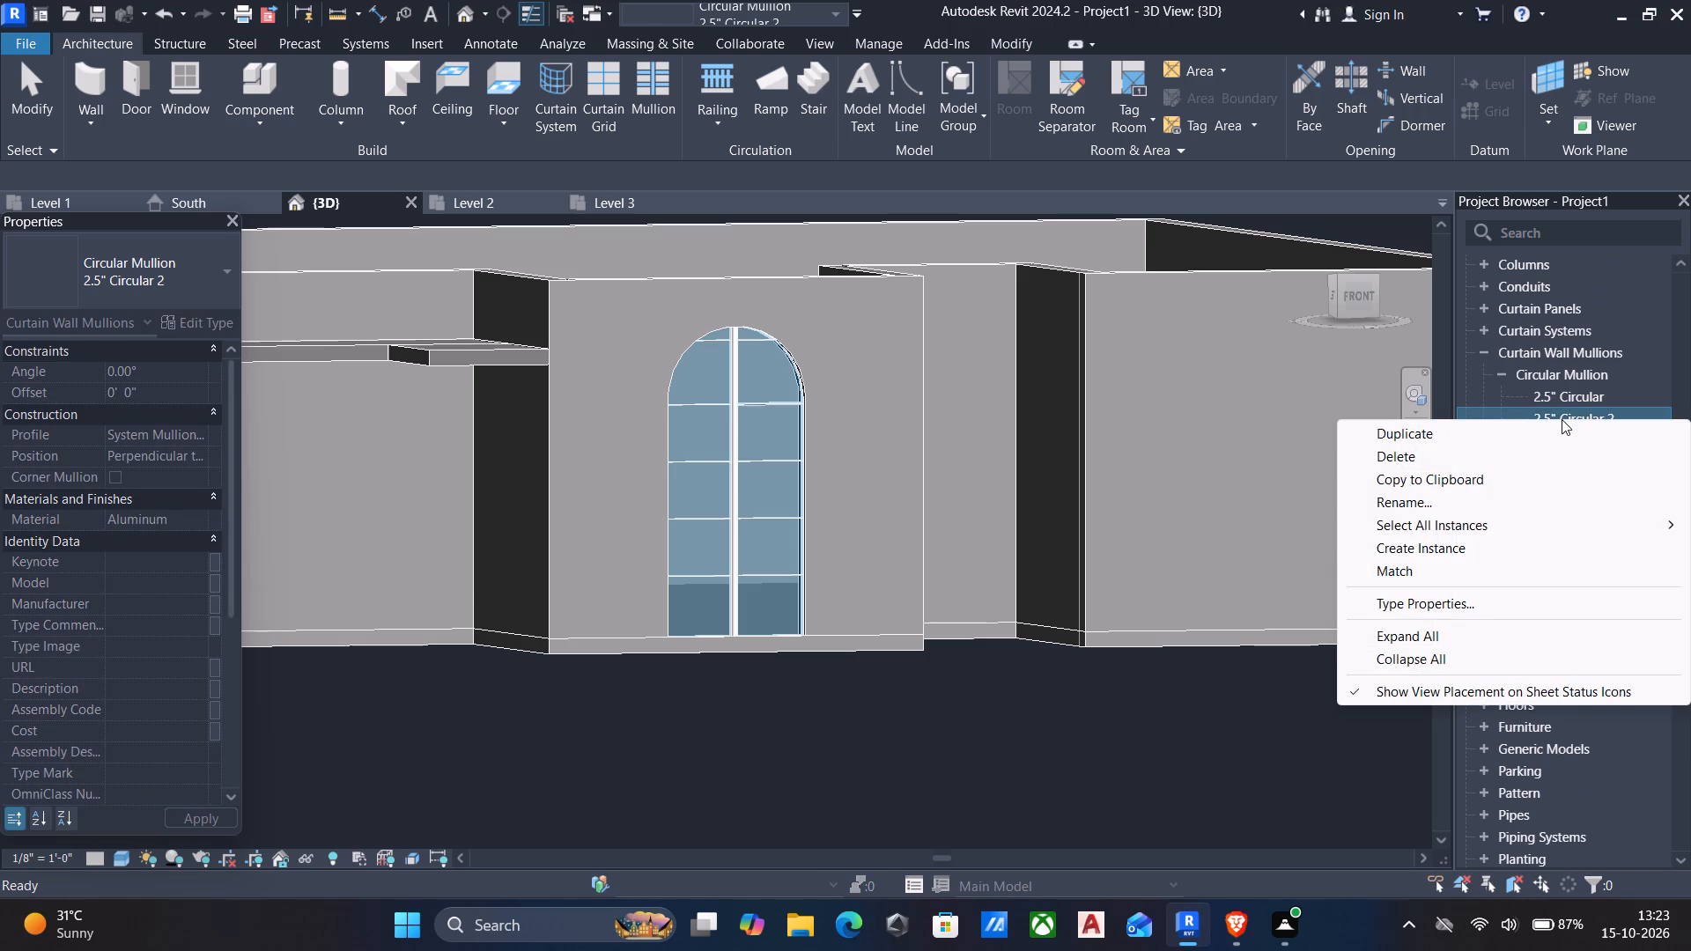
{"action": "left_click", "coordinate": [1461, 596]}
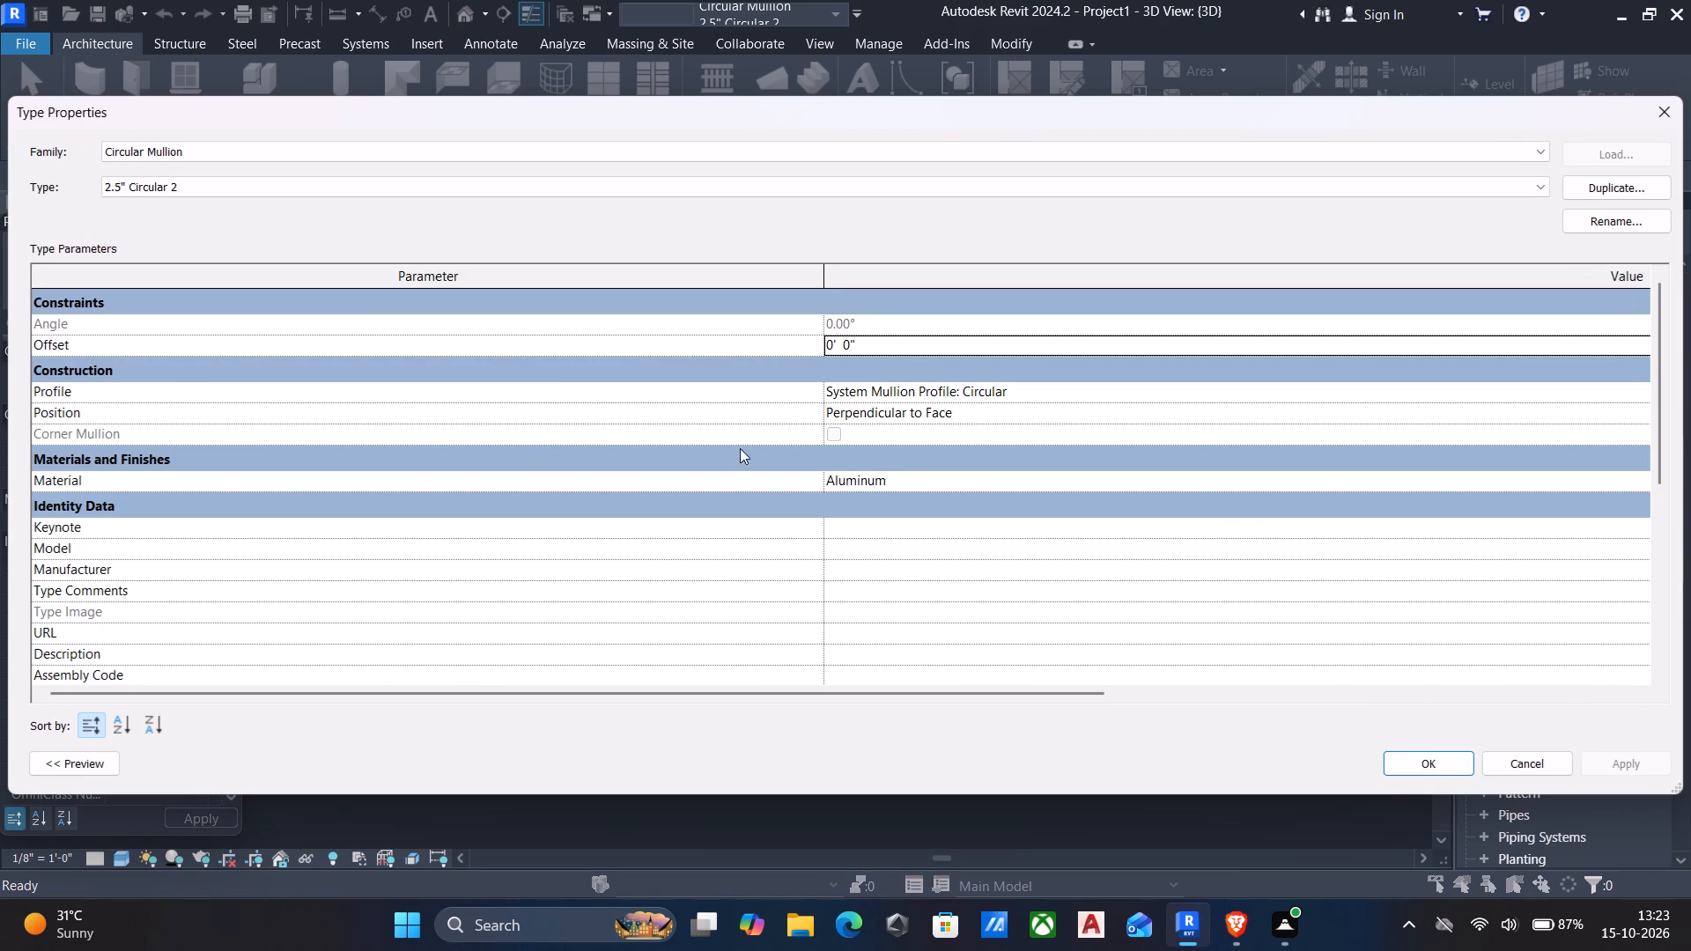
{"action": "scroll", "coordinate": [968, 571], "scroll_direction": "down", "scroll_amount": 13}
{"action": "scroll", "coordinate": [972, 579], "scroll_direction": "up", "scroll_amount": 2}
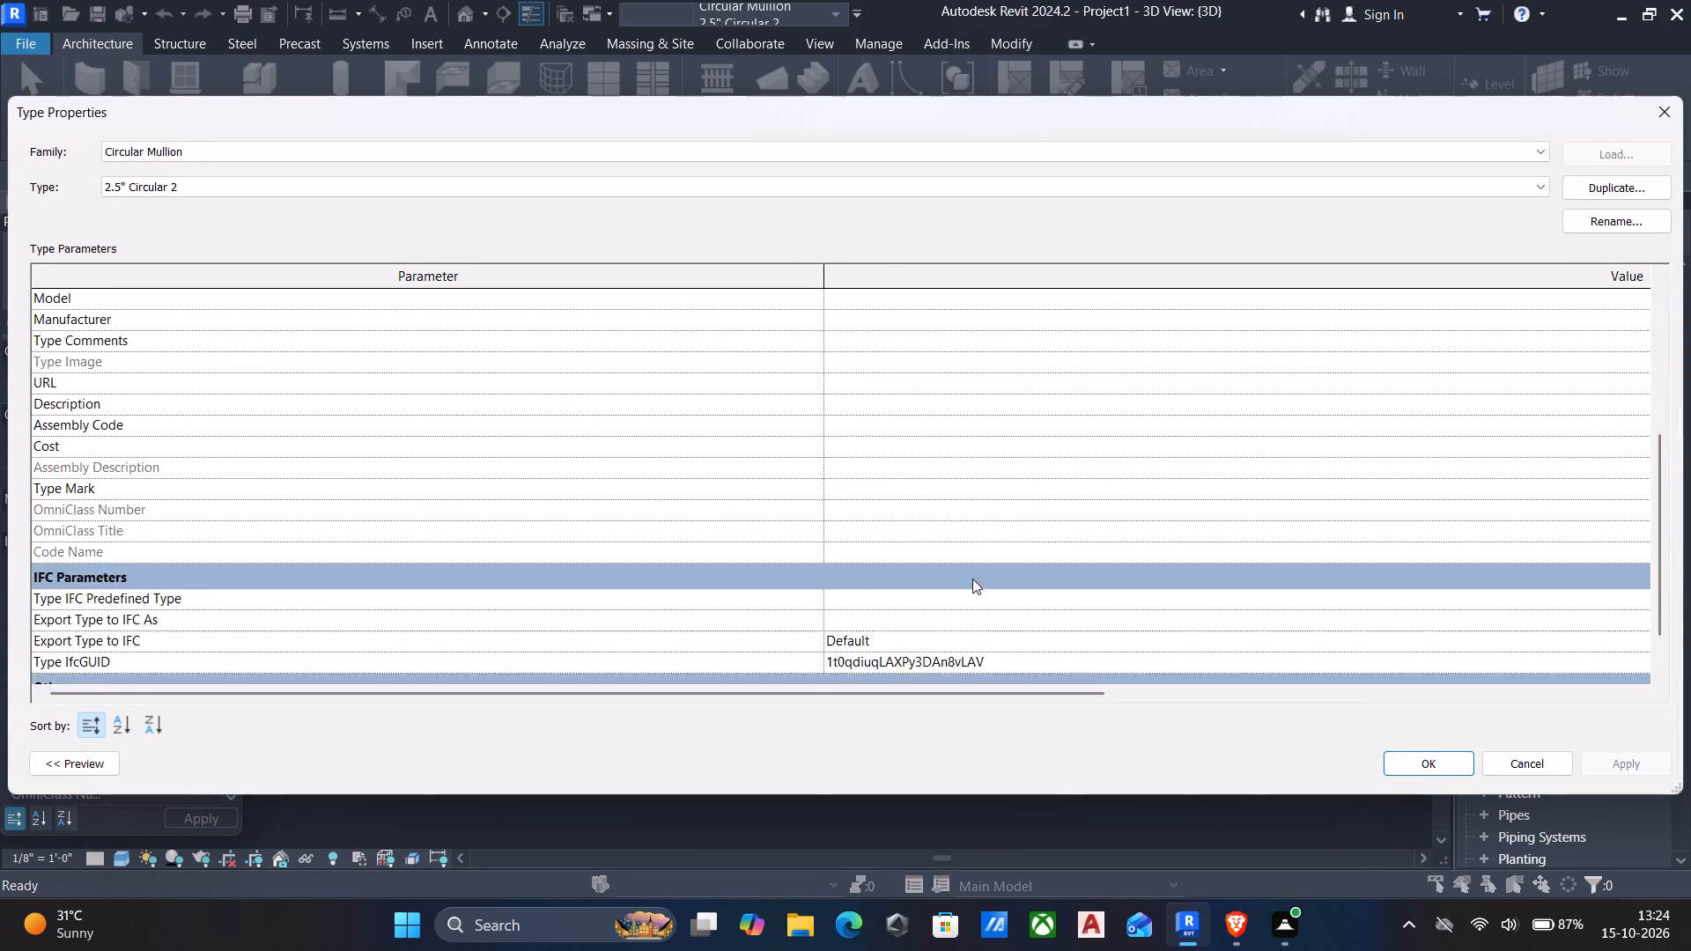
{"action": "scroll", "coordinate": [972, 579], "scroll_direction": "up", "scroll_amount": 9}
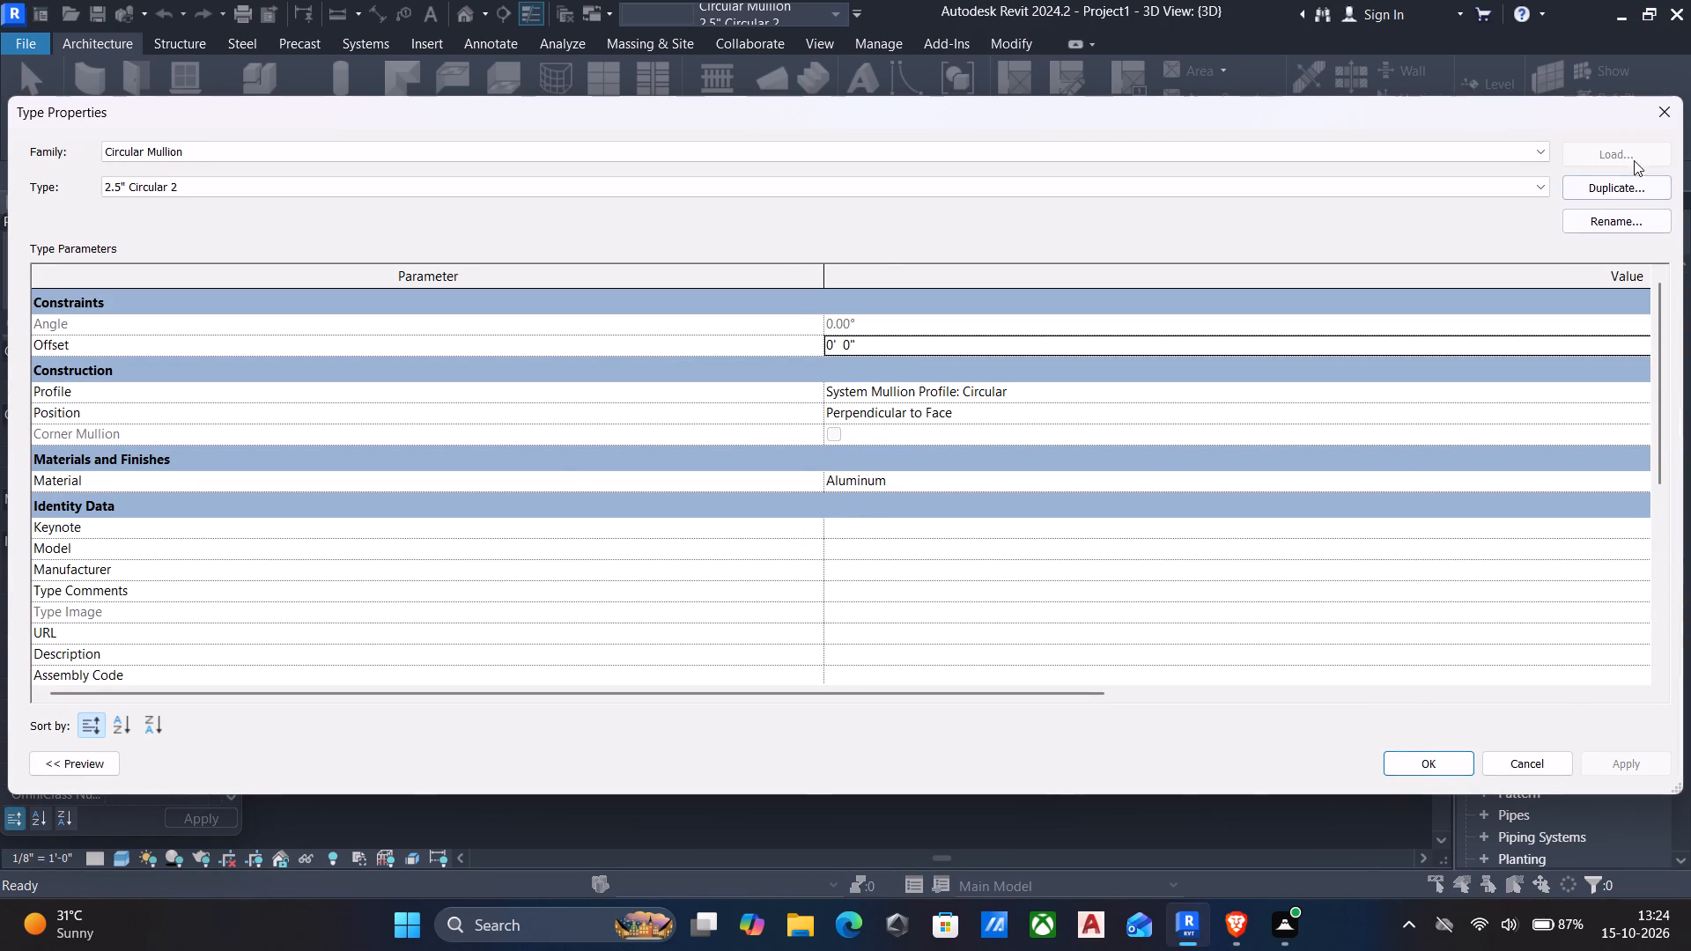
{"action": "left_click", "coordinate": [1669, 110]}
Edit the south ledge in place and start a new extrusion with the 9" wall's front face around the arched window as work plane.
{"action": "scroll", "coordinate": [1294, 613], "scroll_direction": "down", "scroll_amount": 4}
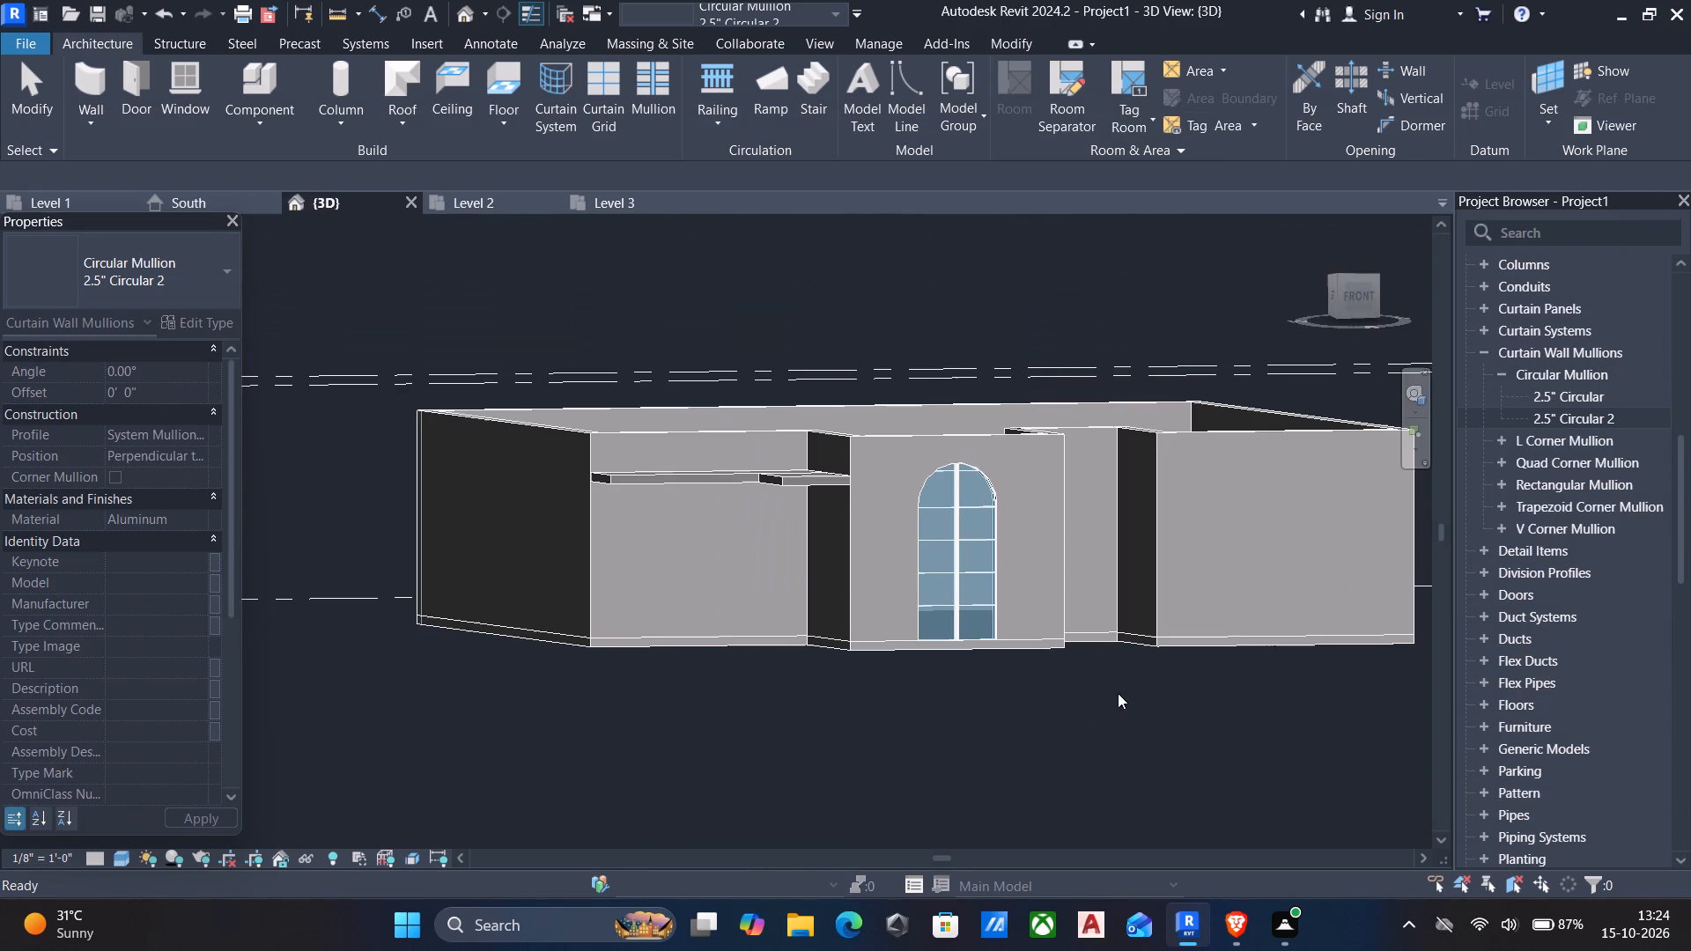
{"action": "middle_click_drag", "start_coordinate": [1121, 690], "coordinate": [964, 699], "text": "shift"}
{"action": "middle_click_drag", "start_coordinate": [964, 699], "coordinate": [871, 719], "text": "shift"}
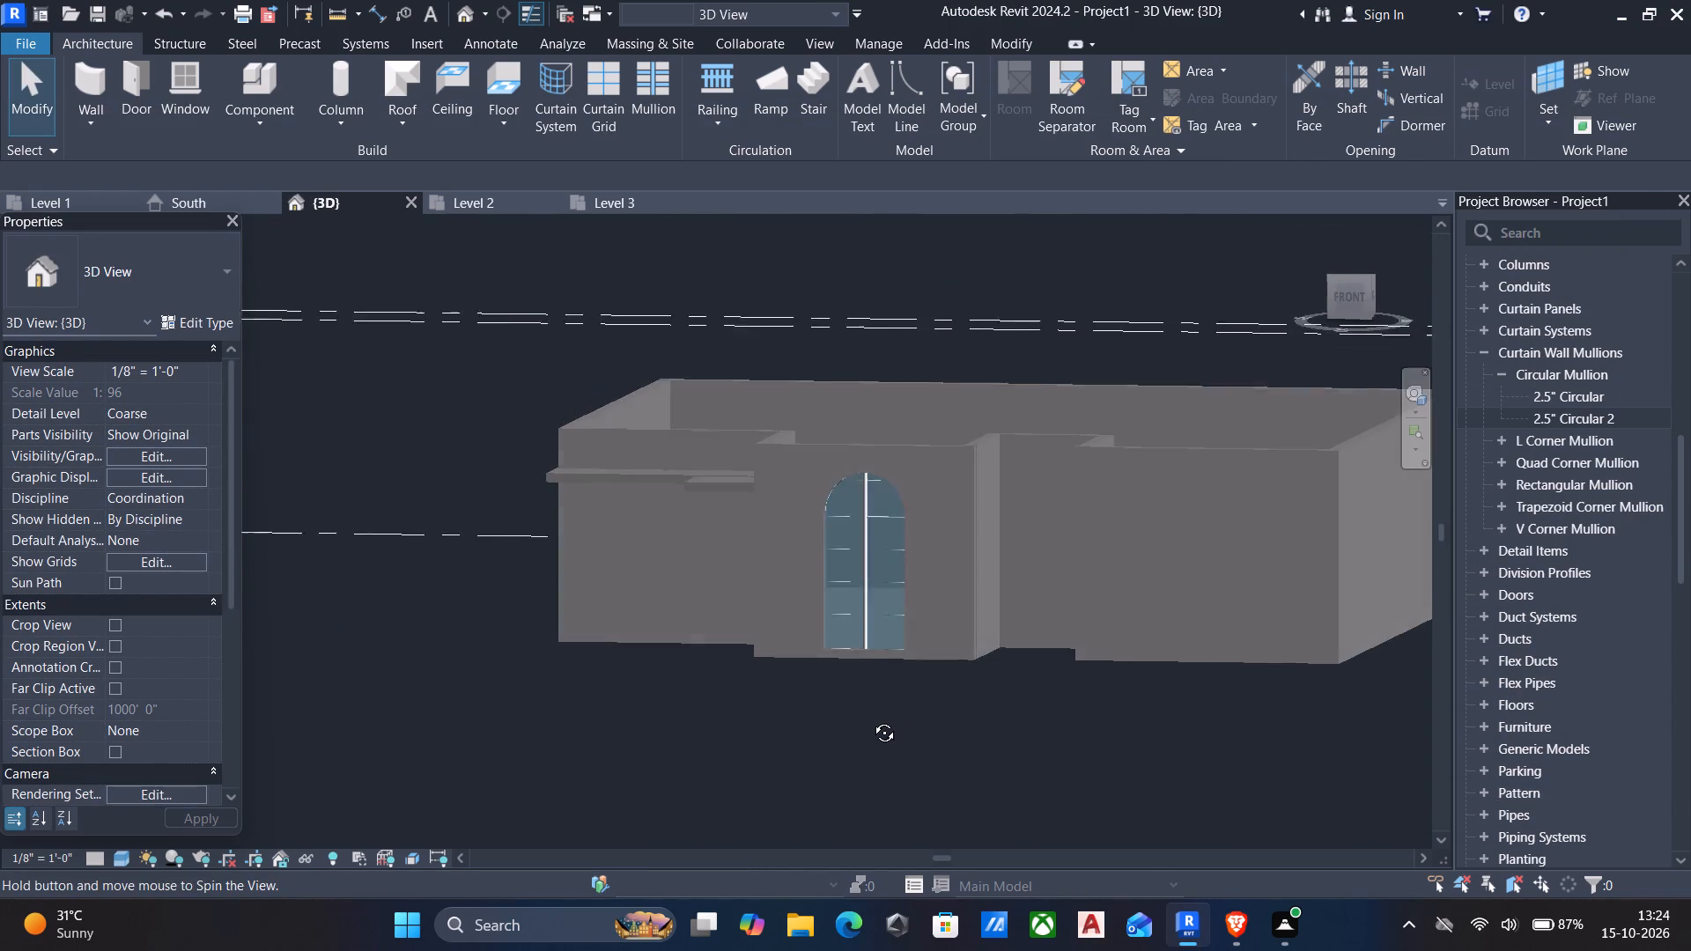
{"action": "middle_click_drag", "start_coordinate": [871, 719], "coordinate": [886, 704], "text": "shift"}
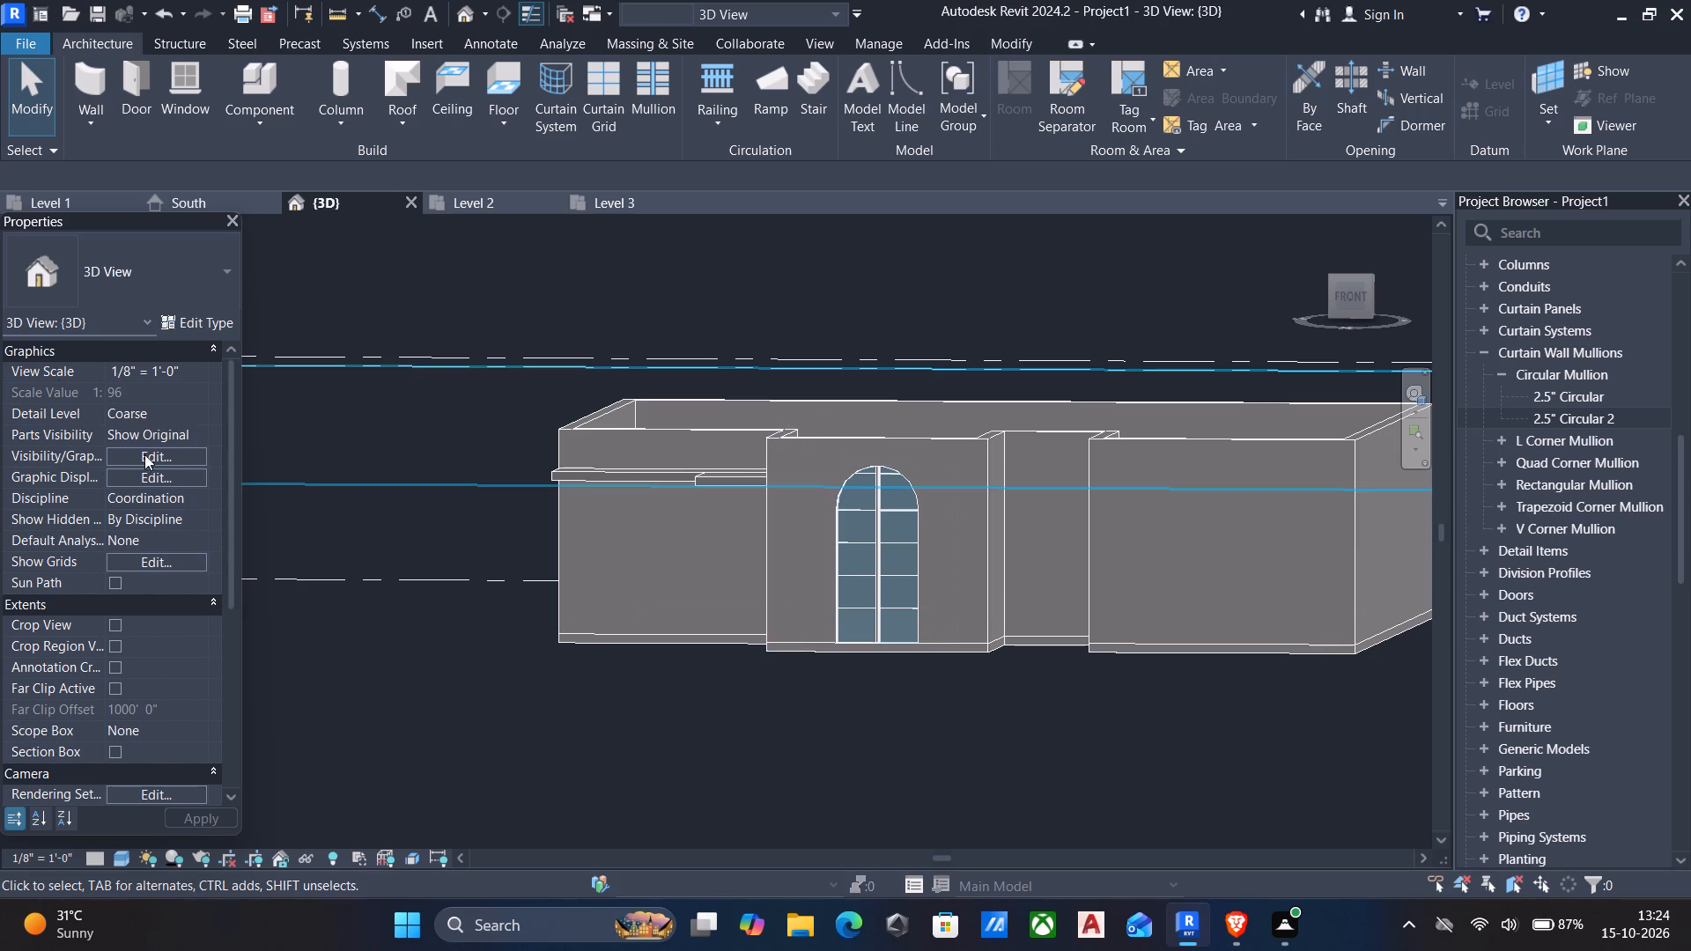
{"action": "left_click", "coordinate": [601, 466]}
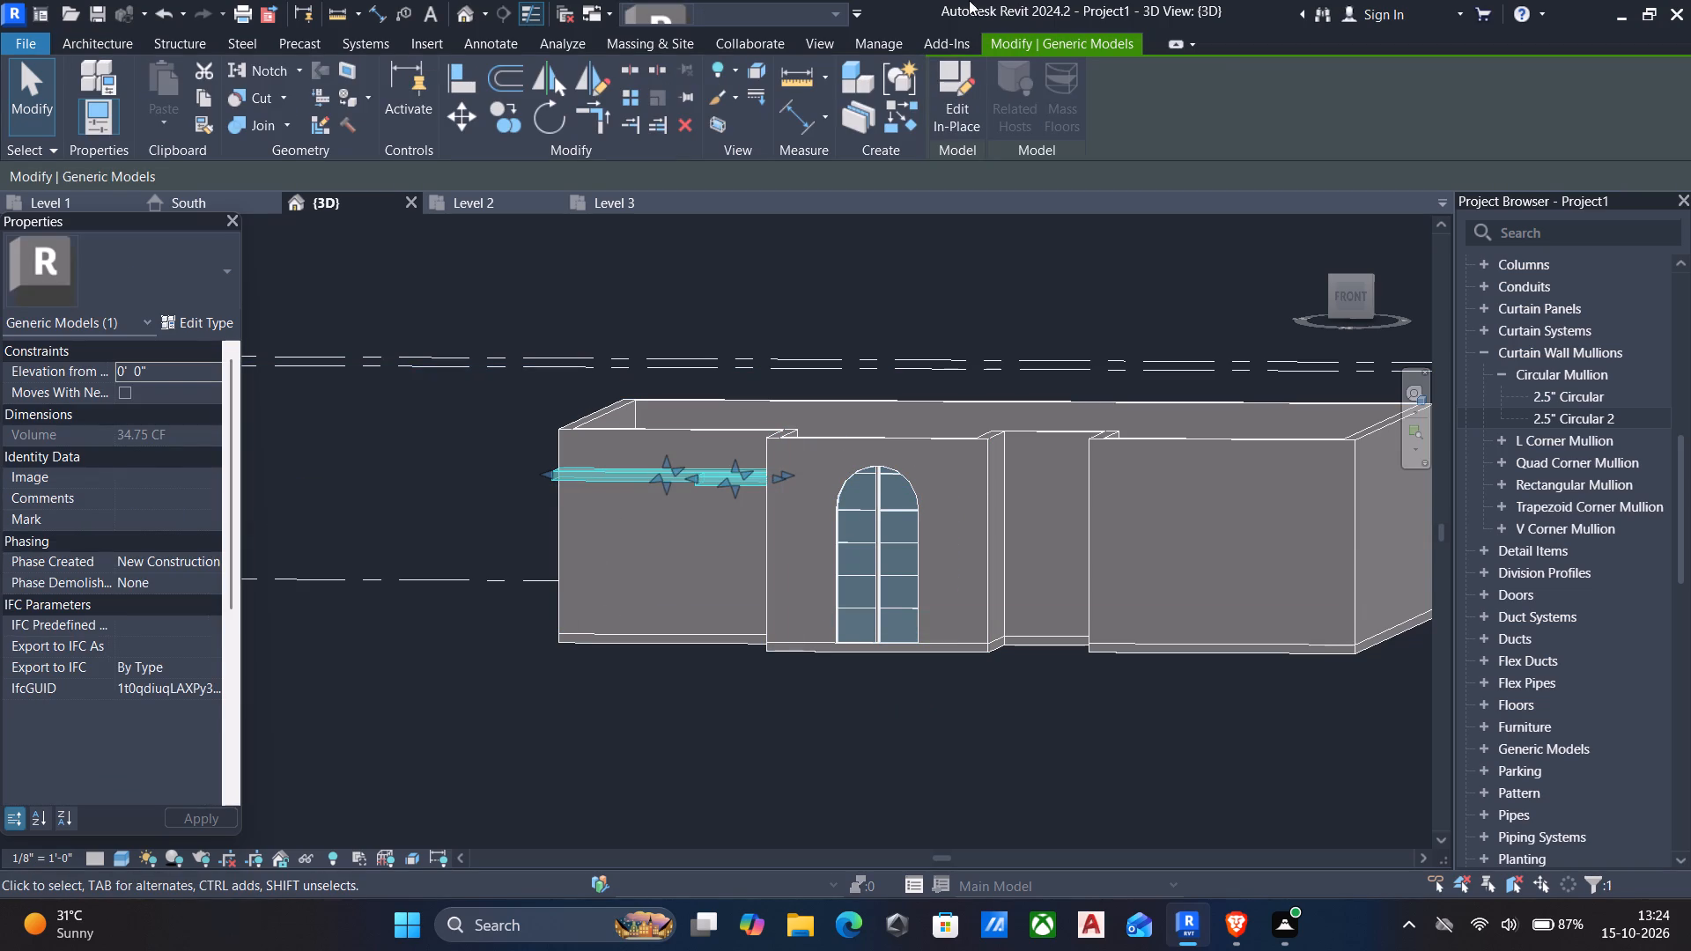
{"action": "left_click", "coordinate": [952, 98]}
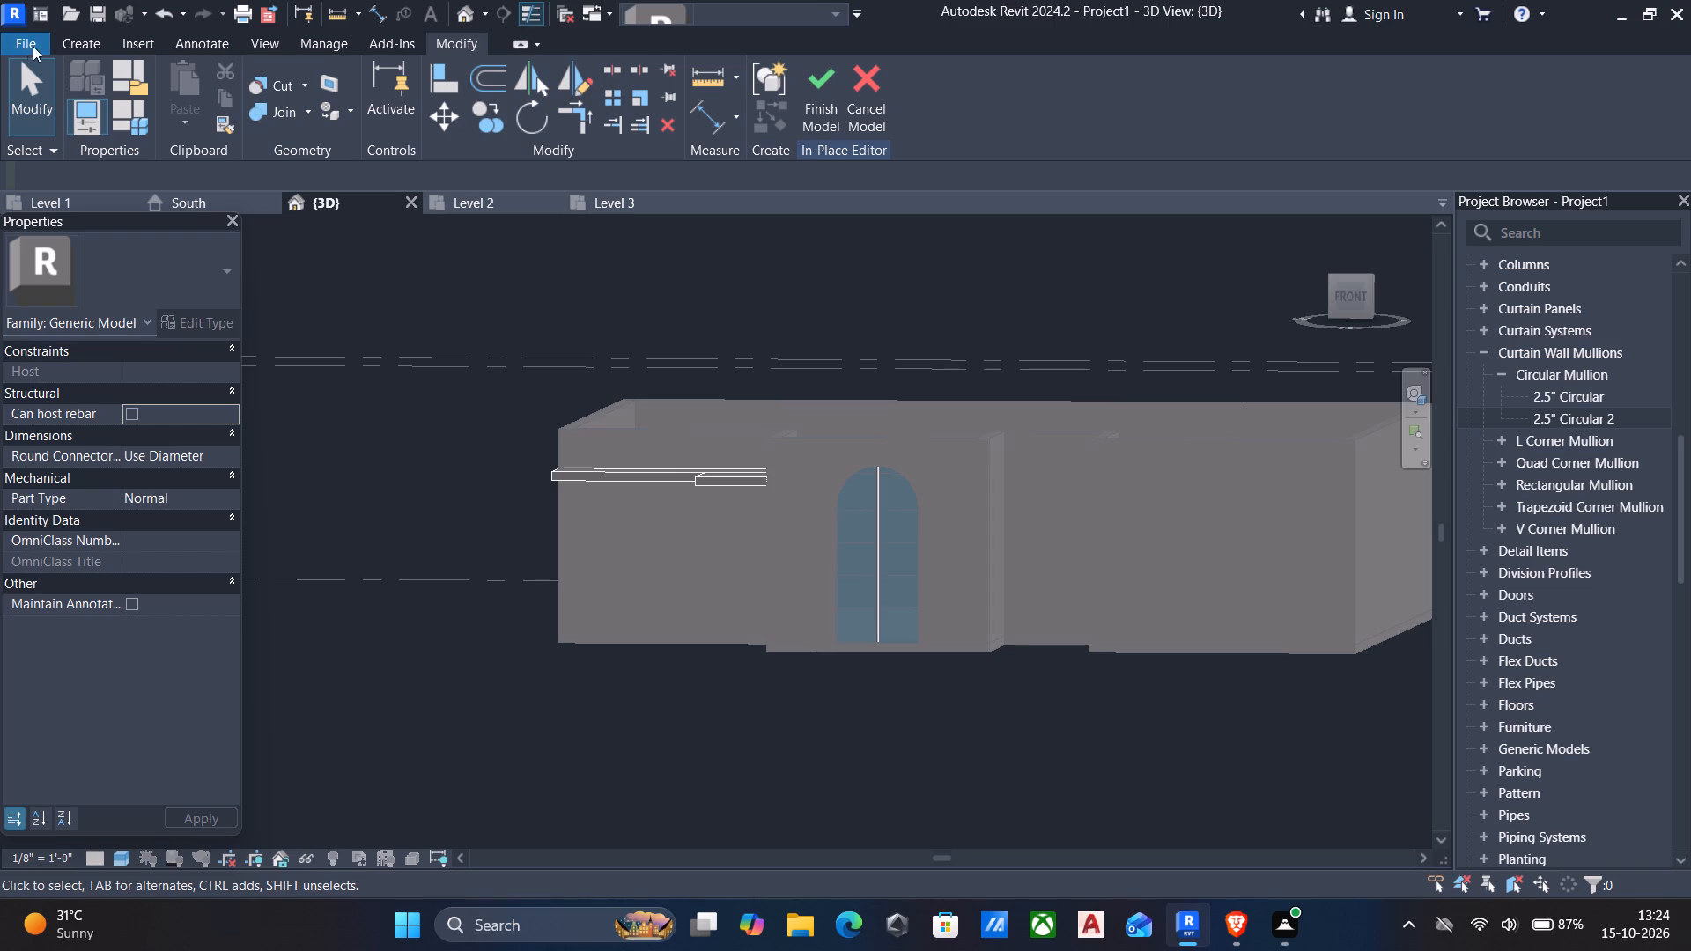
{"action": "left_click", "coordinate": [72, 41]}
{"action": "left_click", "coordinate": [188, 75]}
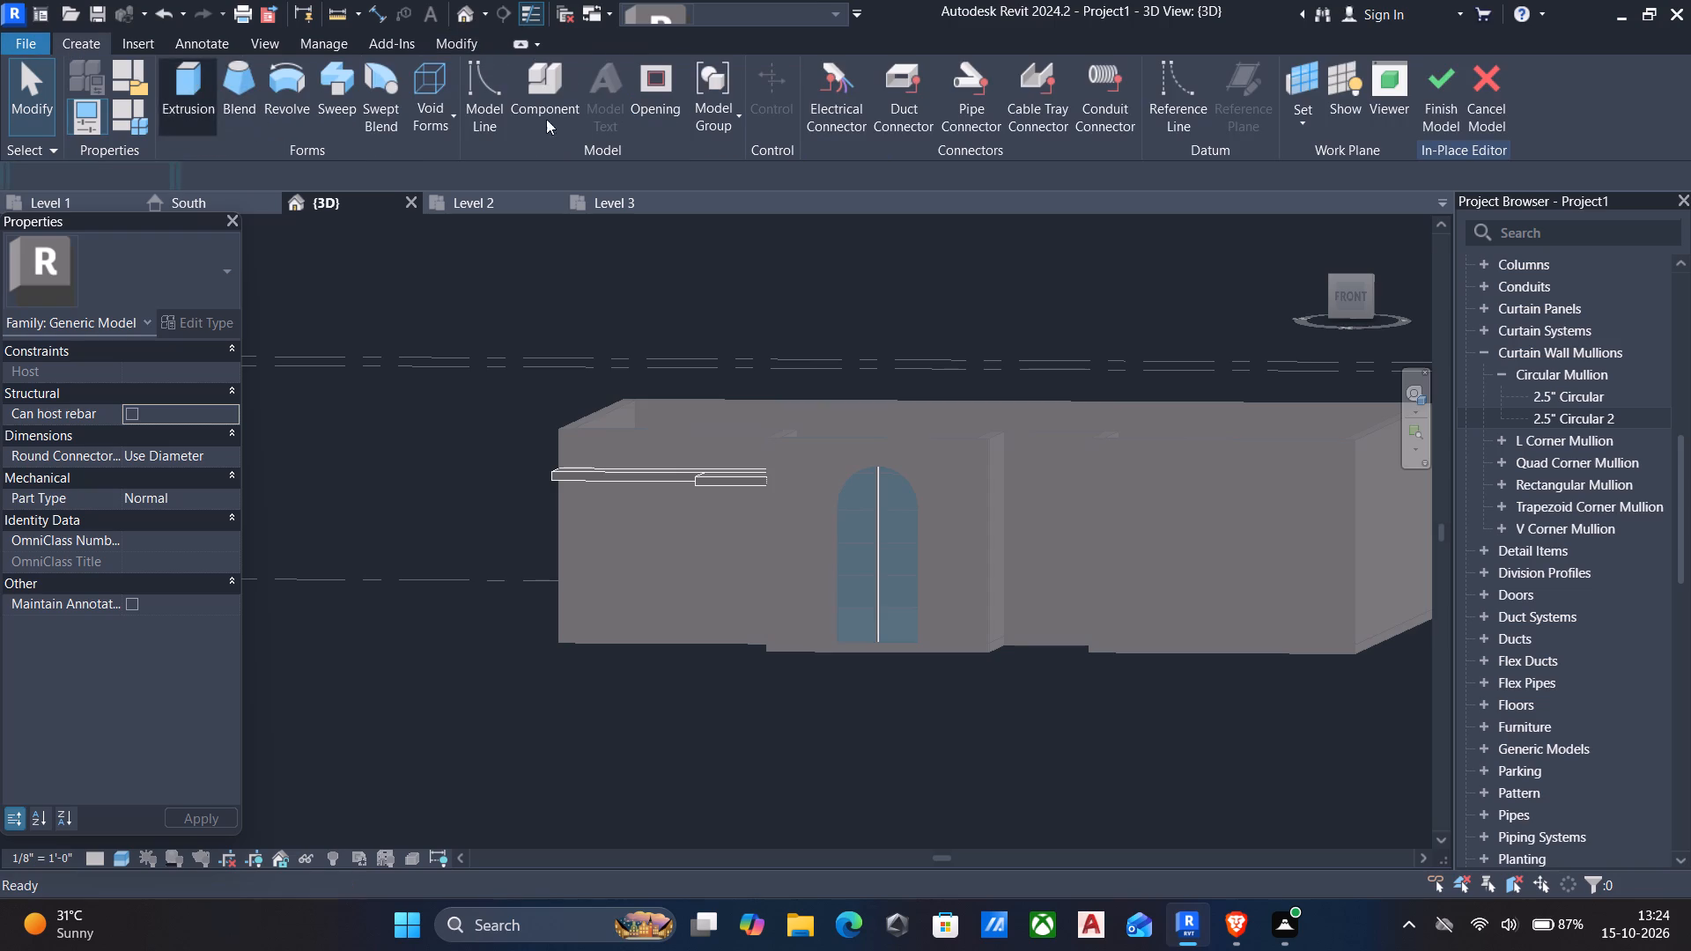
{"action": "left_click", "coordinate": [1023, 118]}
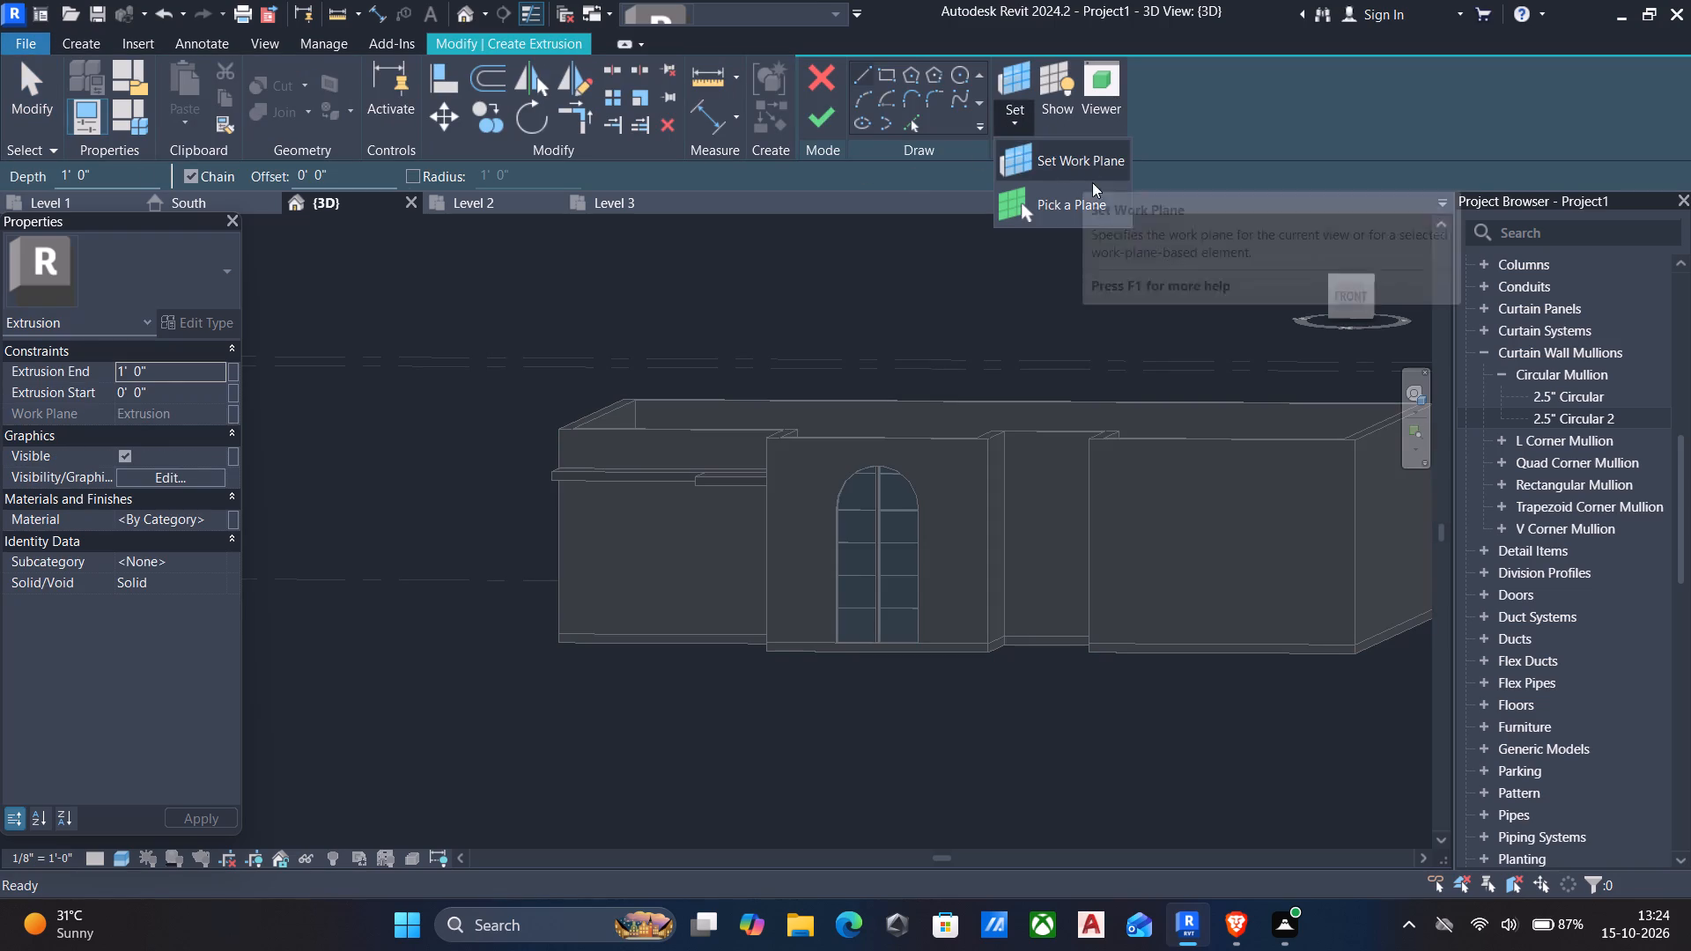
{"action": "left_click", "coordinate": [1067, 206]}
{"action": "left_click", "coordinate": [862, 446]}
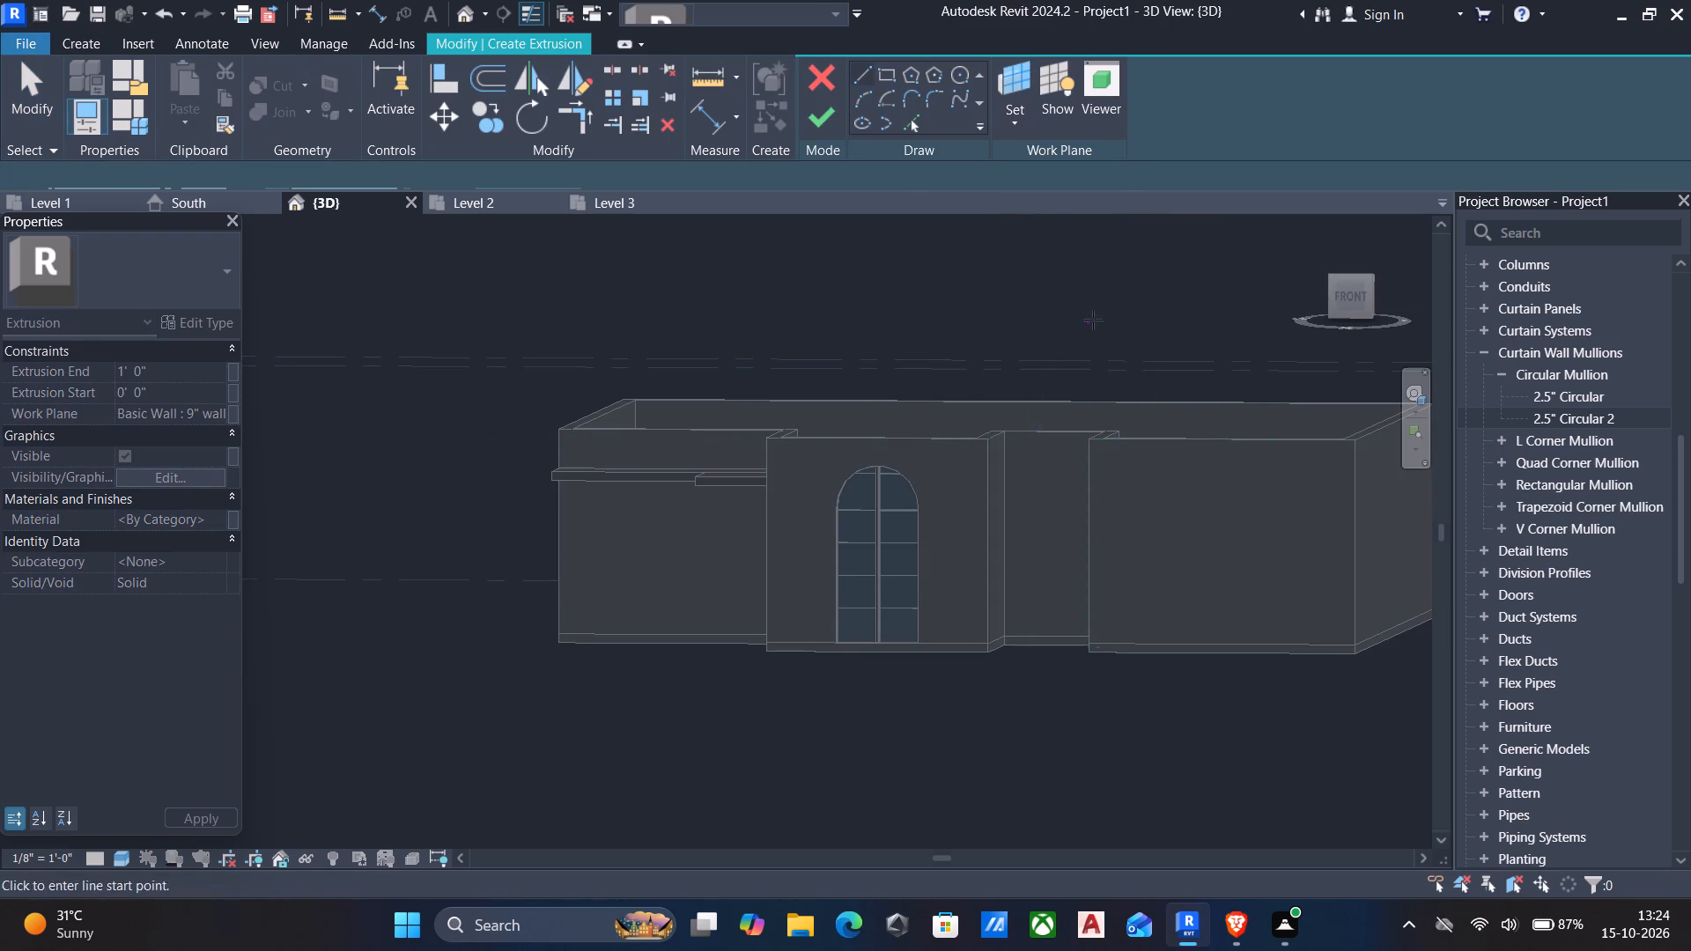
In the front view, trace the arch and both vertical sides of the curtain wall opening as the extrusion's inner outline.
{"action": "left_click", "coordinate": [1362, 300]}
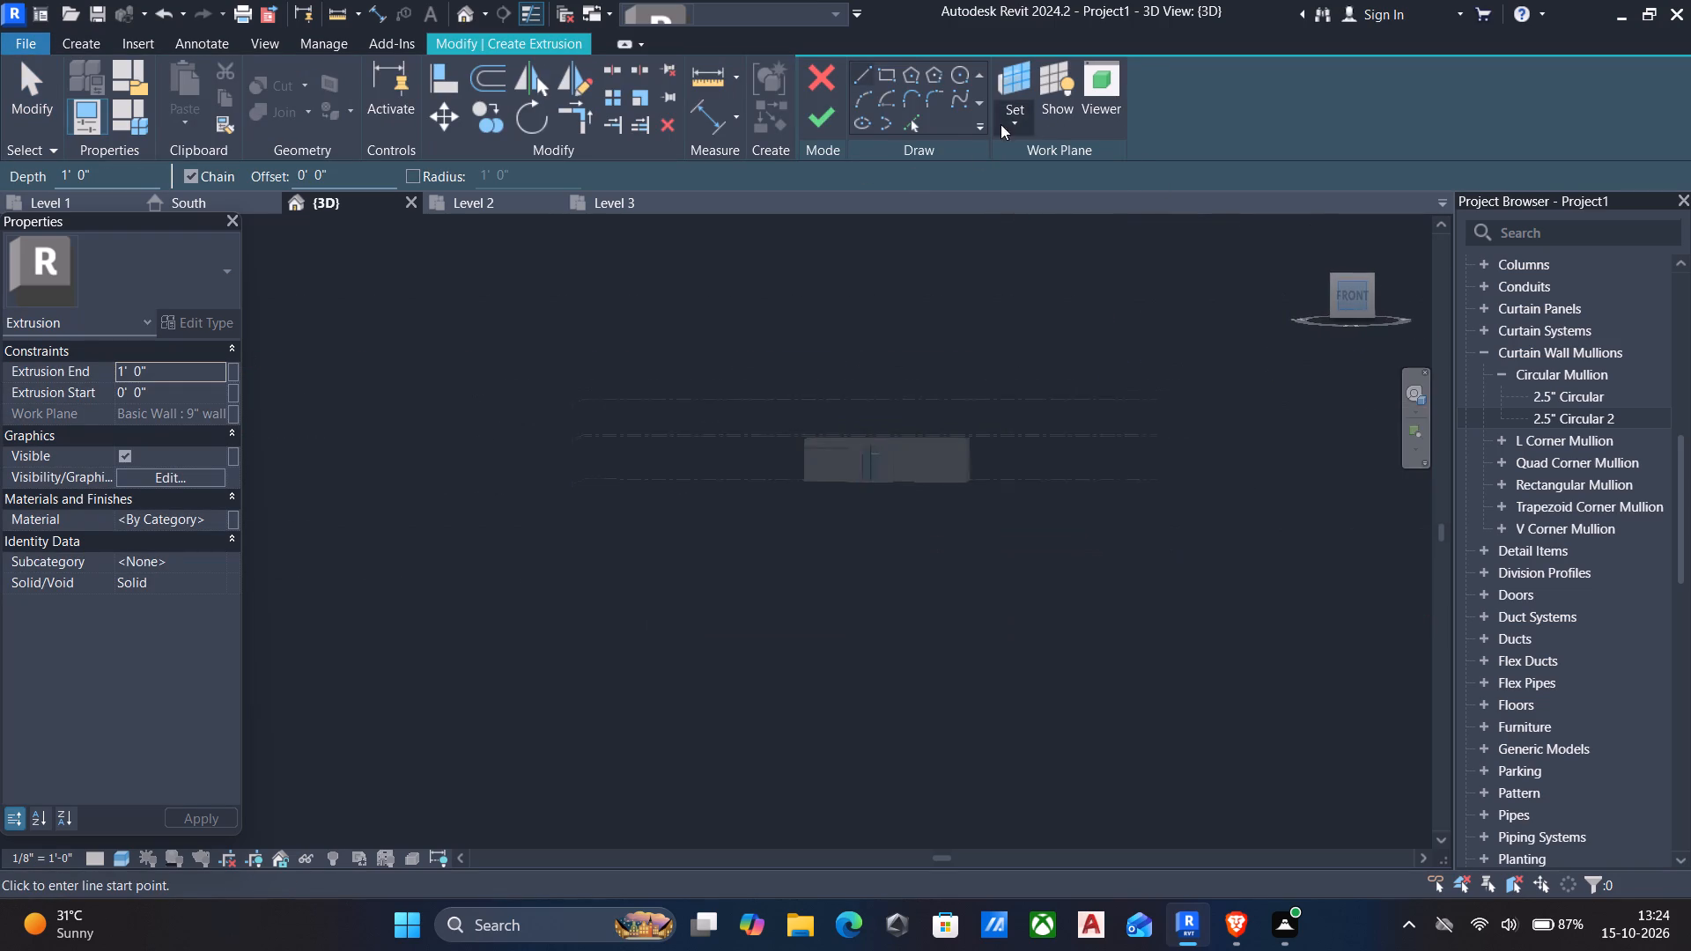
{"action": "left_click", "coordinate": [906, 118]}
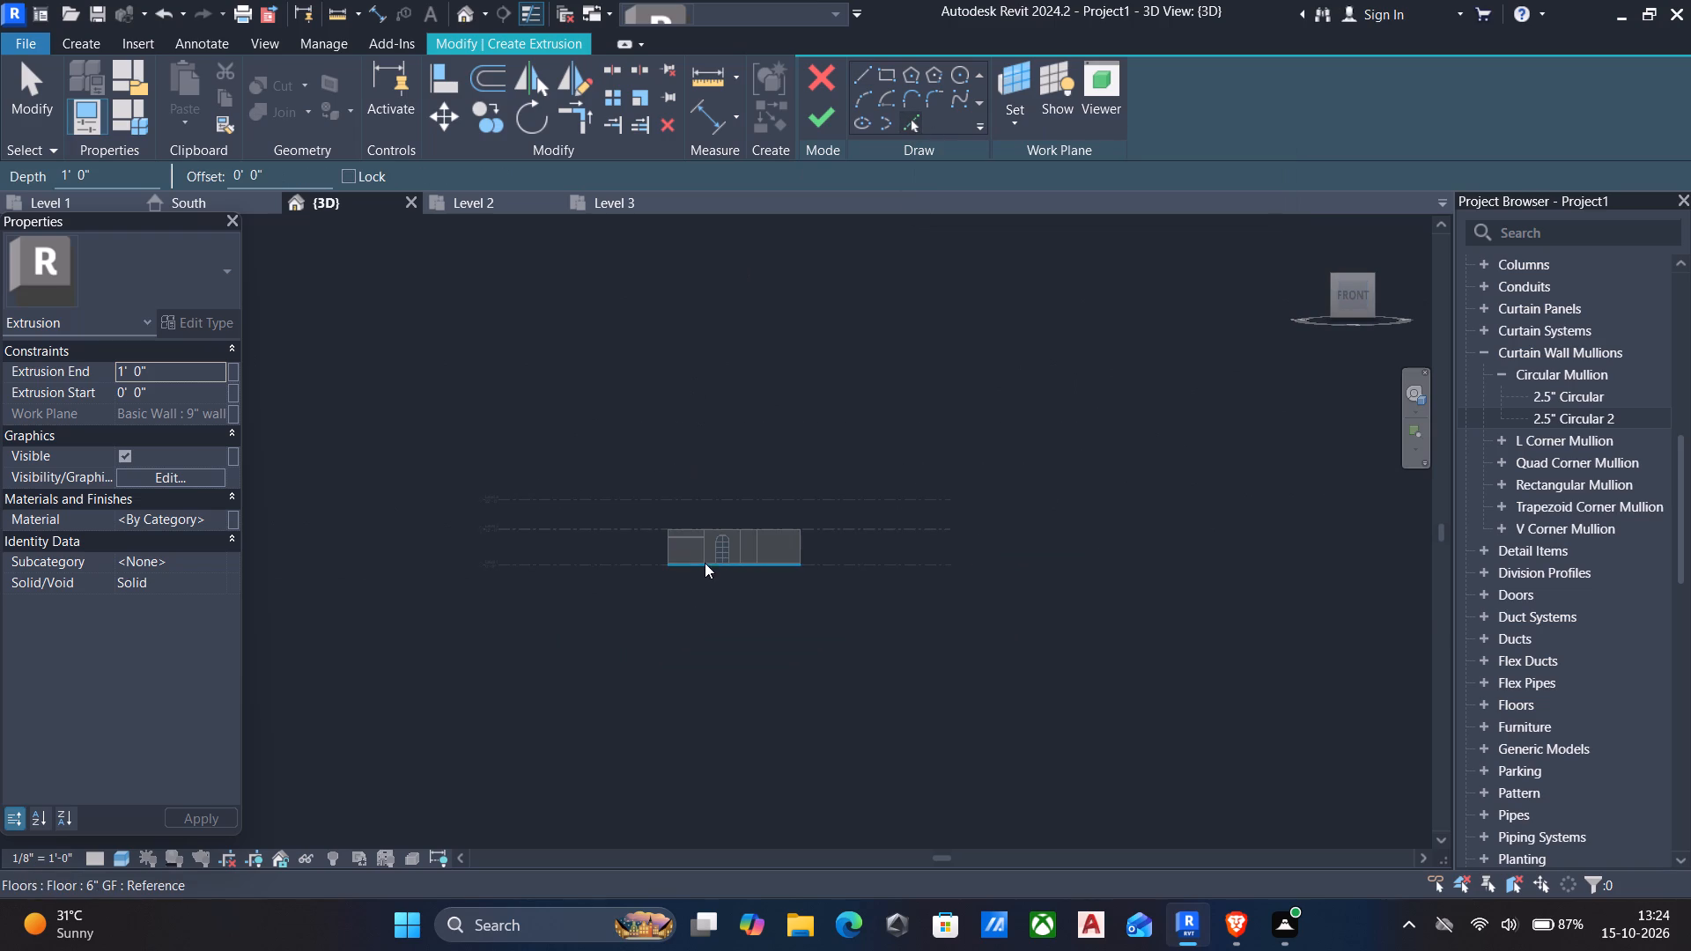
{"action": "scroll", "coordinate": [699, 570], "scroll_direction": "up", "scroll_amount": 15}
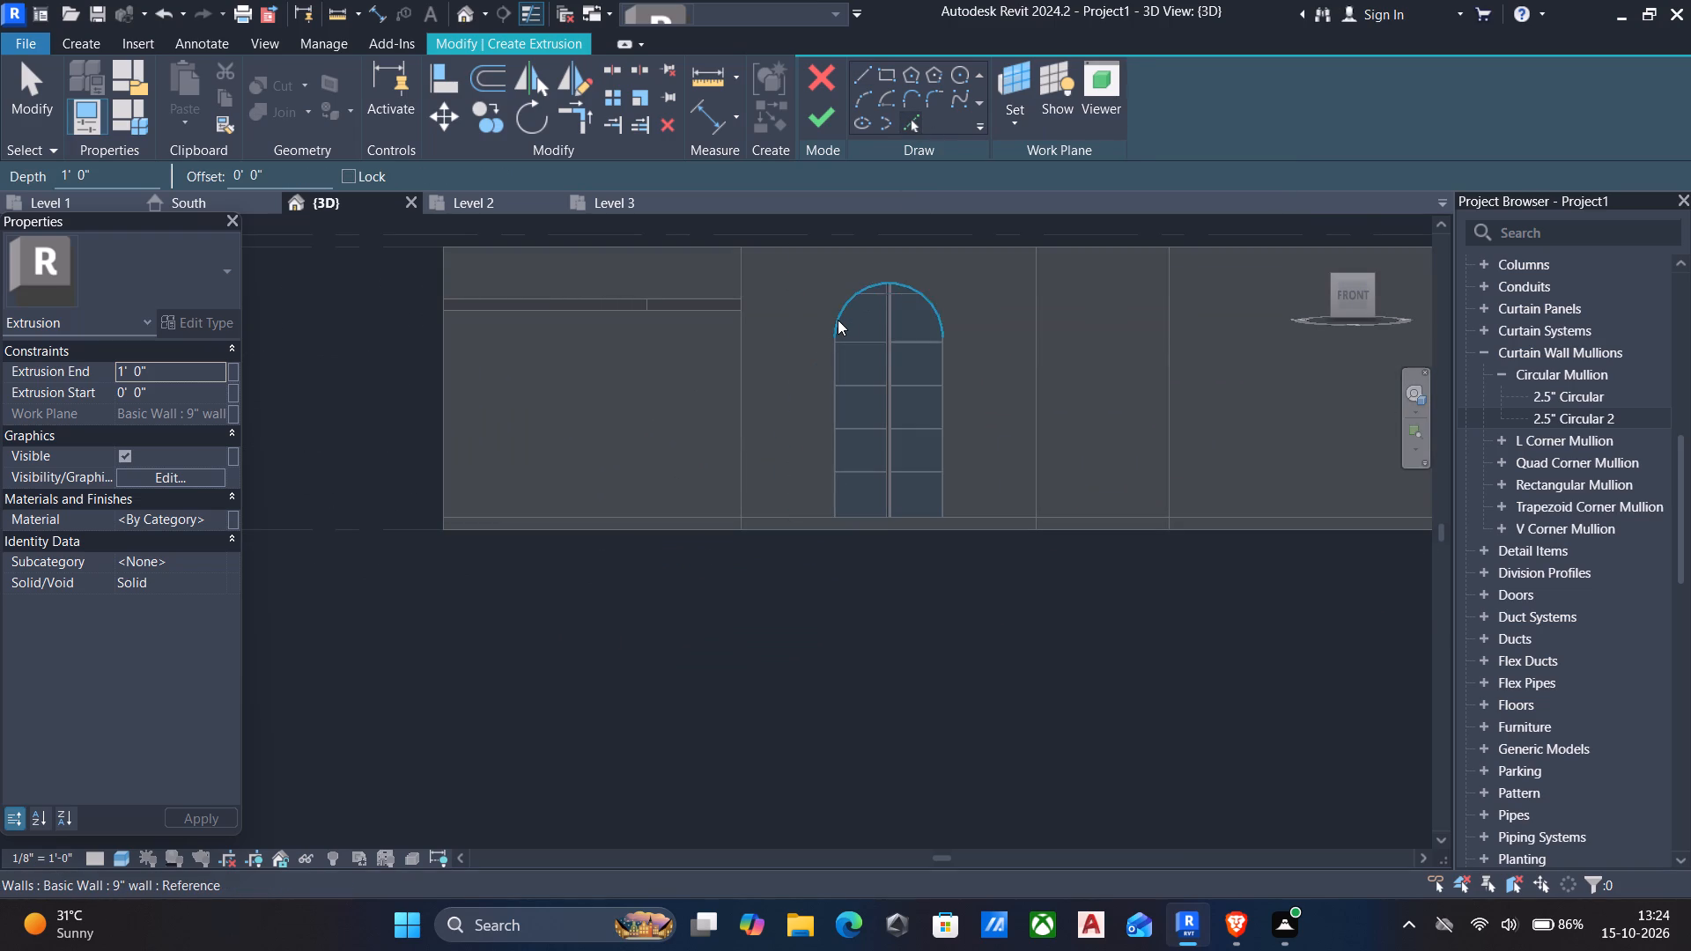
{"action": "scroll", "coordinate": [838, 320], "scroll_direction": "up", "scroll_amount": 4}
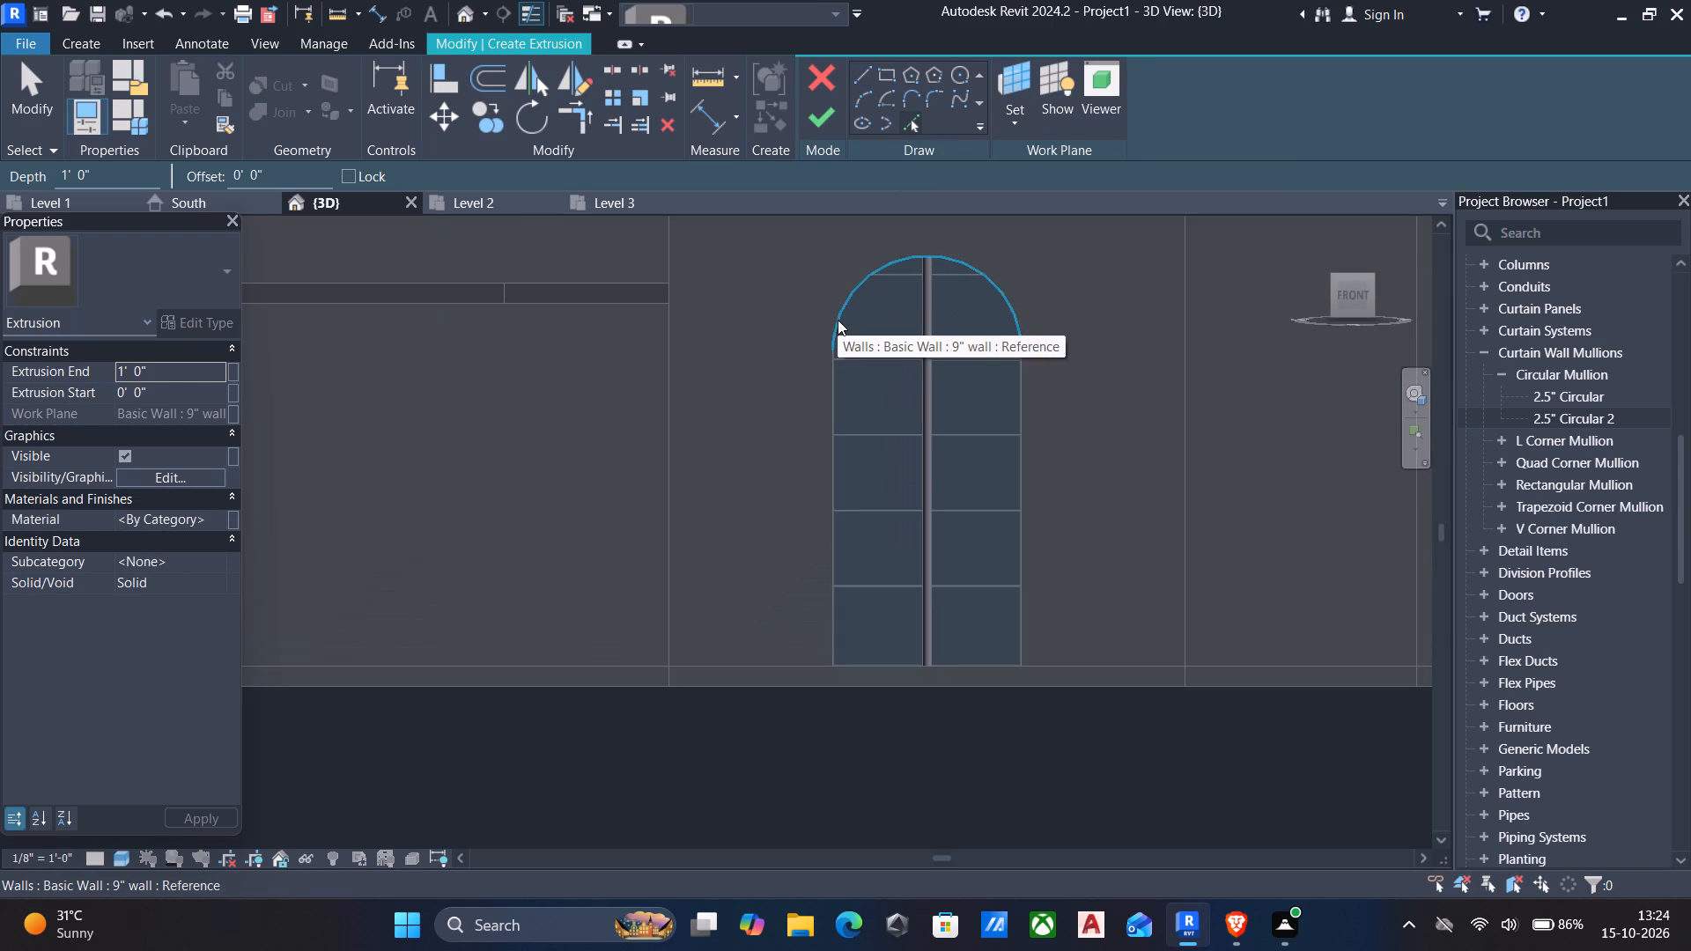
{"action": "left_click", "coordinate": [838, 320]}
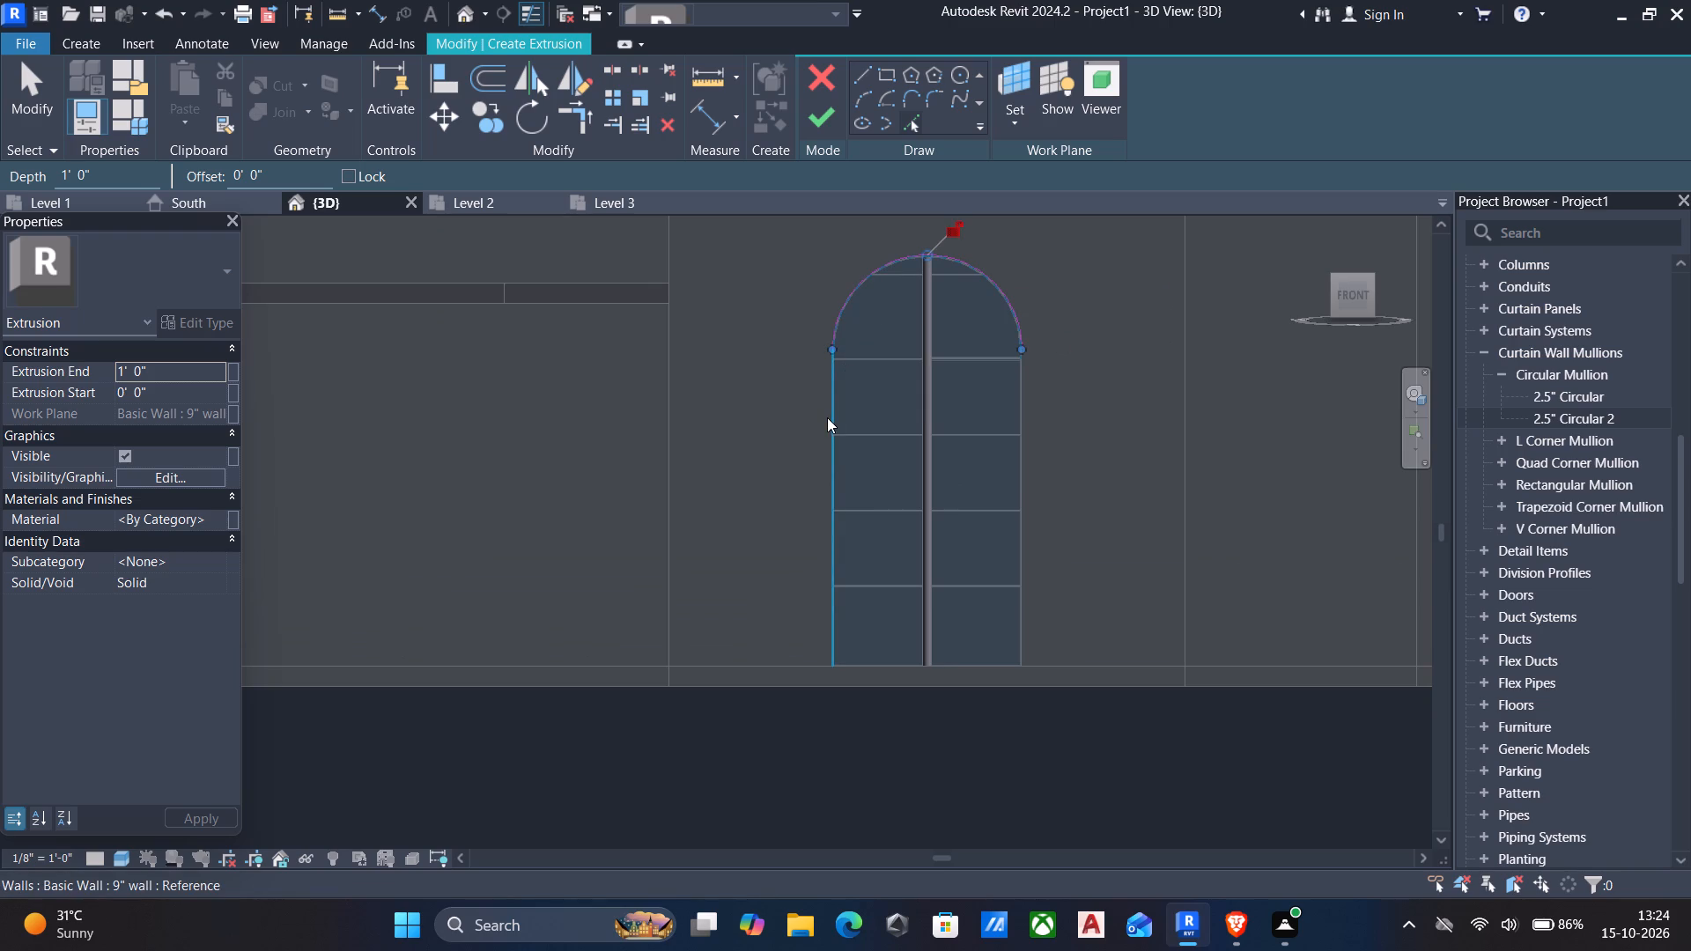
{"action": "left_click", "coordinate": [827, 417]}
{"action": "left_click", "coordinate": [1018, 481]}
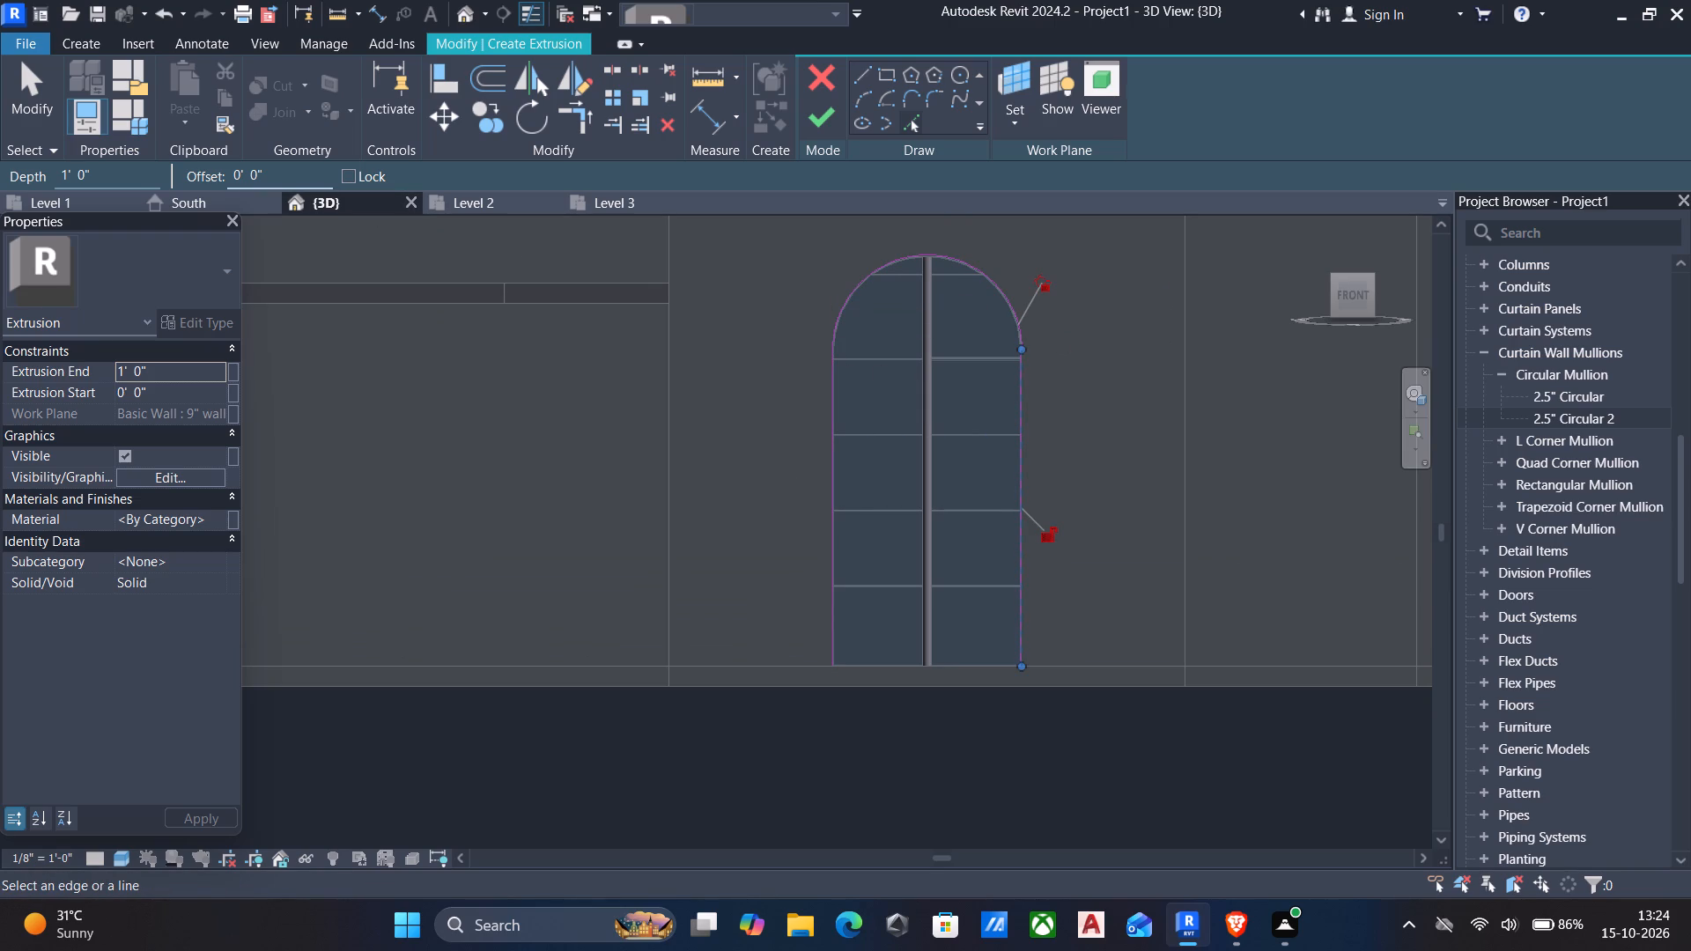
Add the outer outline by picking the arch and both vertical sides with a 6" outward offset.
{"action": "left_click_drag", "start_coordinate": [309, 177], "coordinate": [32, 154]}
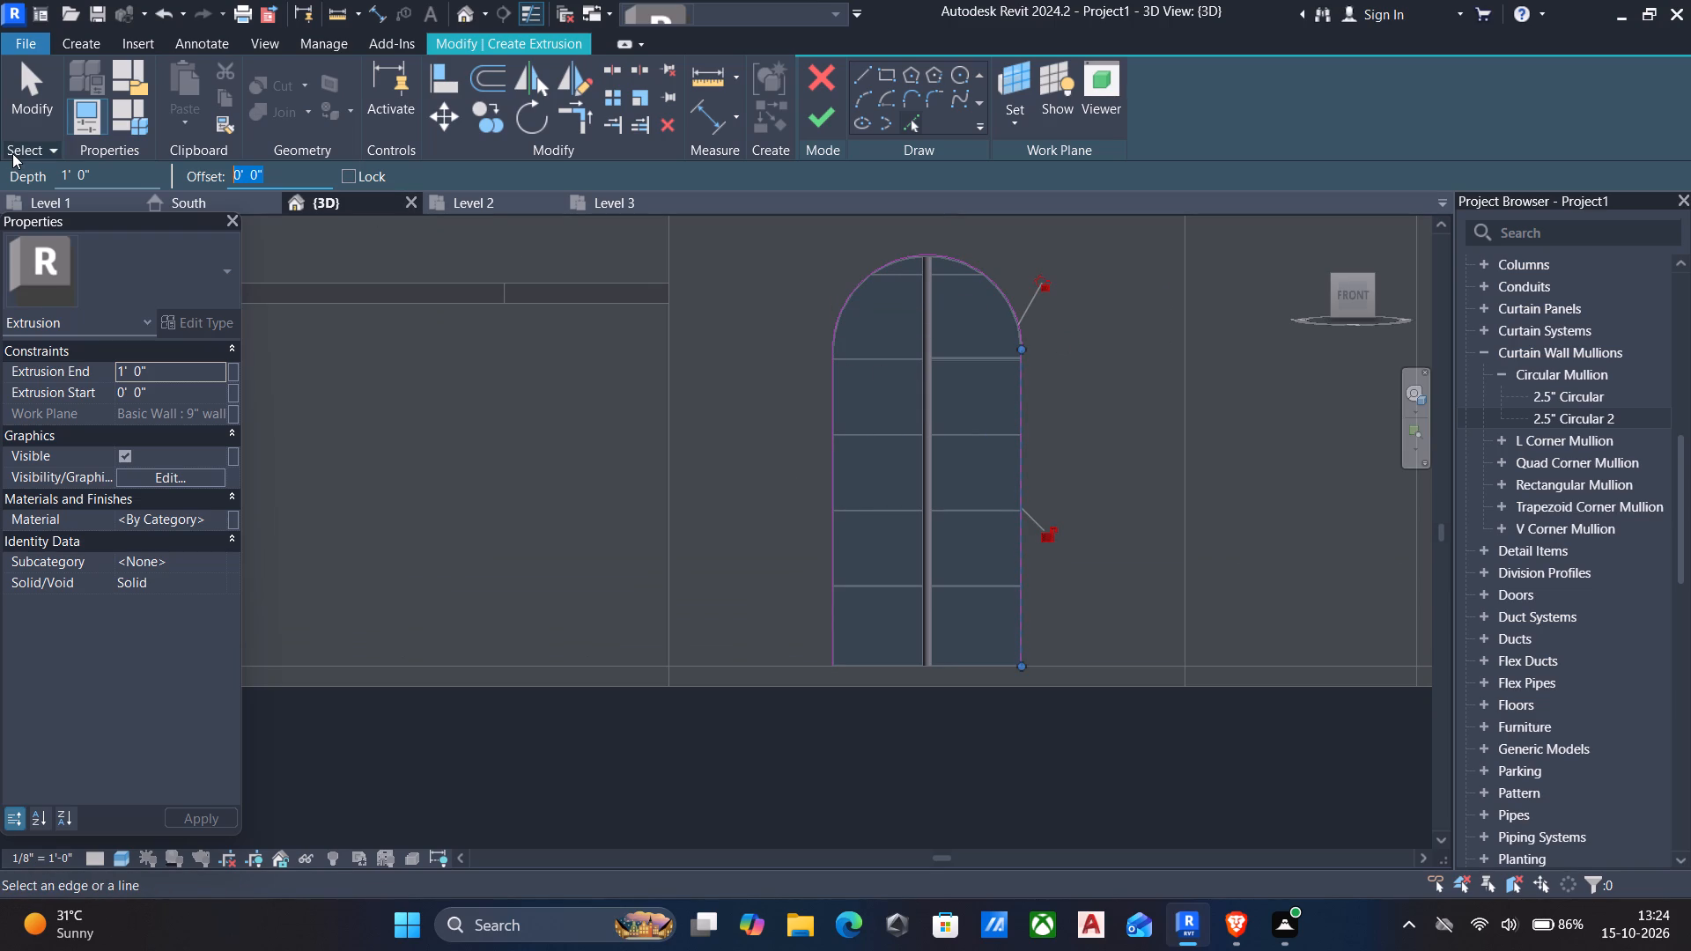
{"action": "type", "text": "6\""}
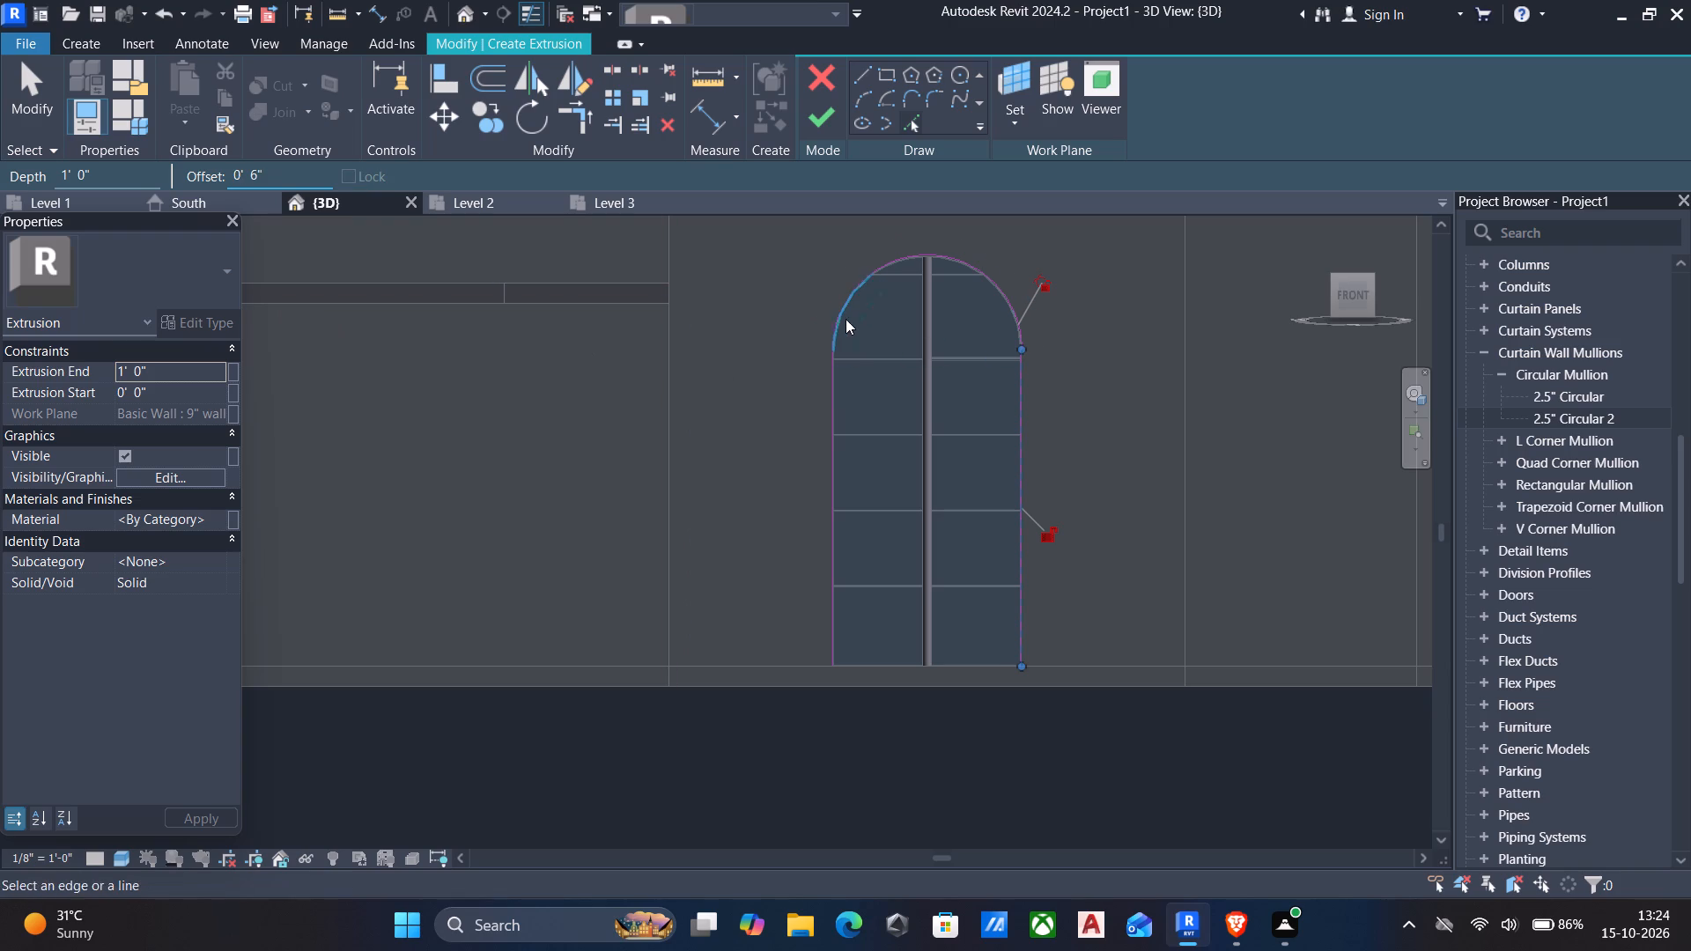
{"action": "left_click", "coordinate": [836, 315]}
{"action": "left_click", "coordinate": [831, 401]}
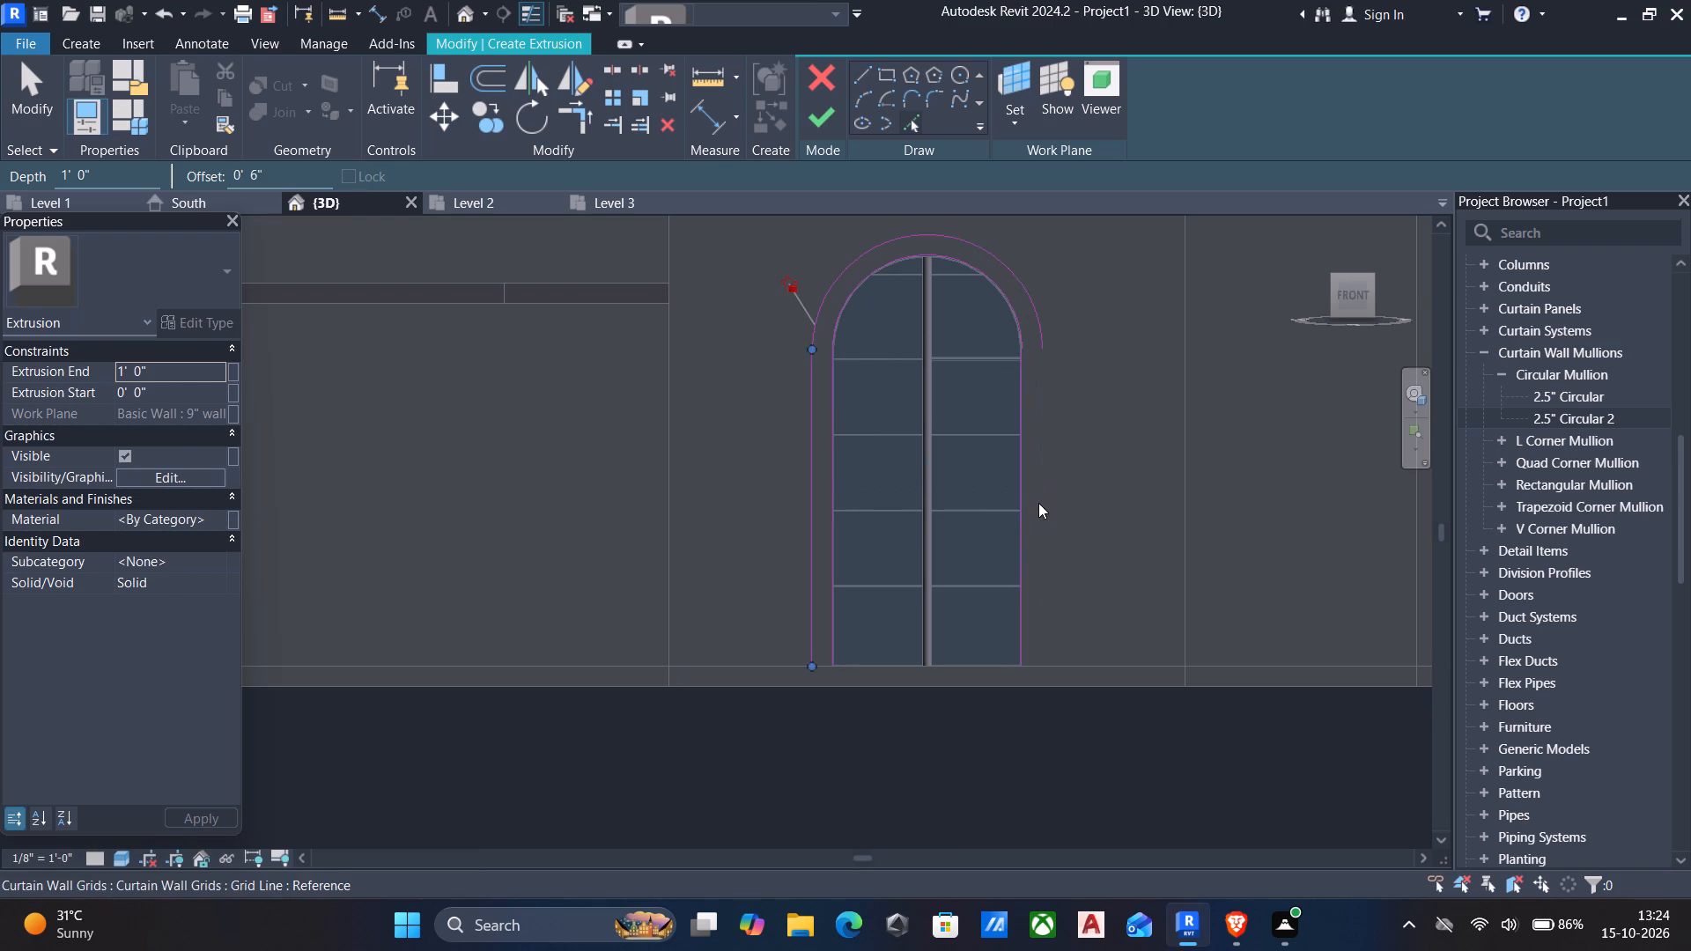
{"action": "left_click", "coordinate": [1023, 488]}
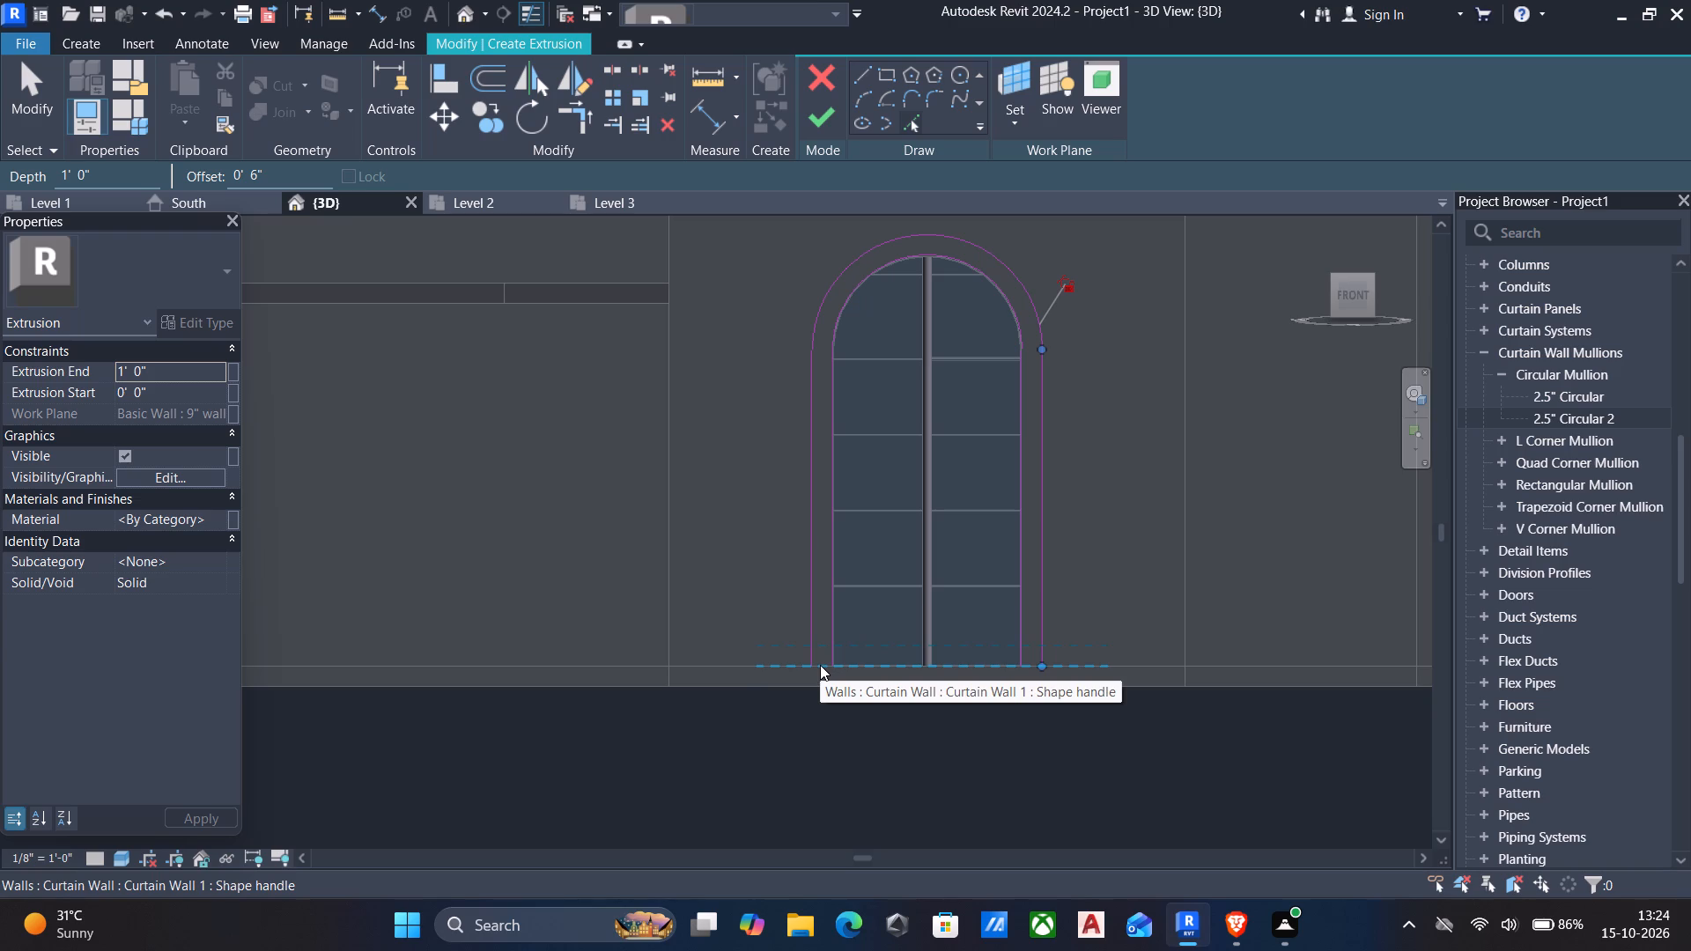
Using a 6" offset, add vertical sketch lines along and beside the wall edges flanking the arched window, forming 6" wide strips.
{"action": "scroll", "coordinate": [820, 665], "scroll_direction": "down", "scroll_amount": 3}
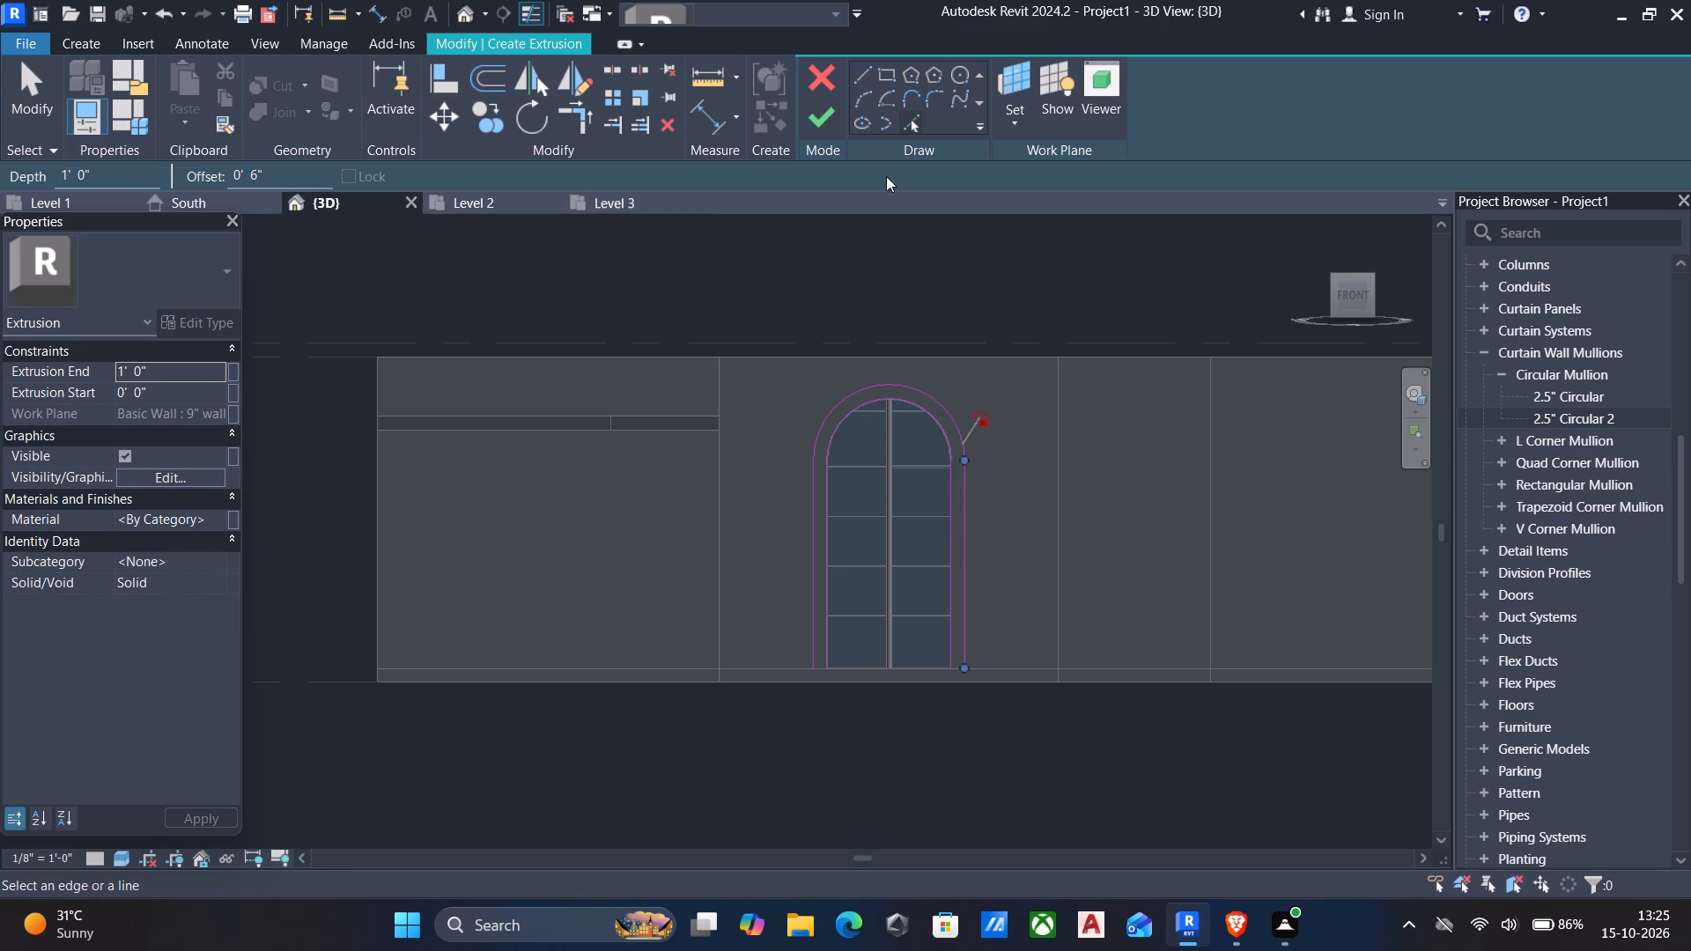
{"action": "left_click", "coordinate": [719, 499]}
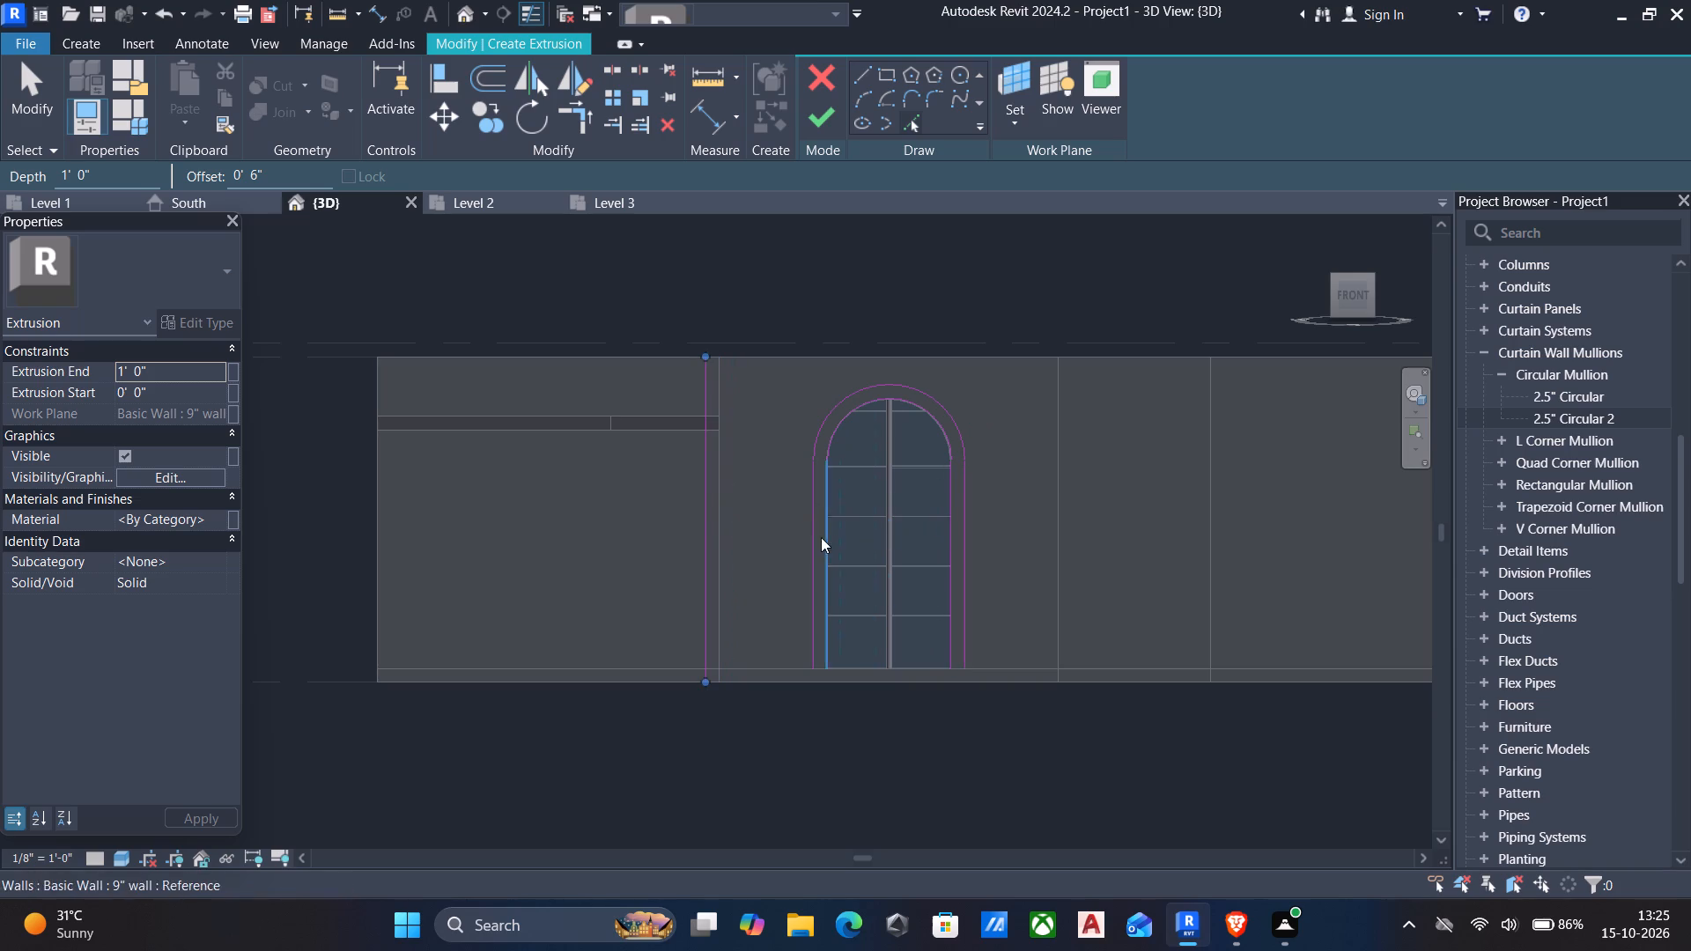
{"action": "left_click", "coordinate": [713, 565]}
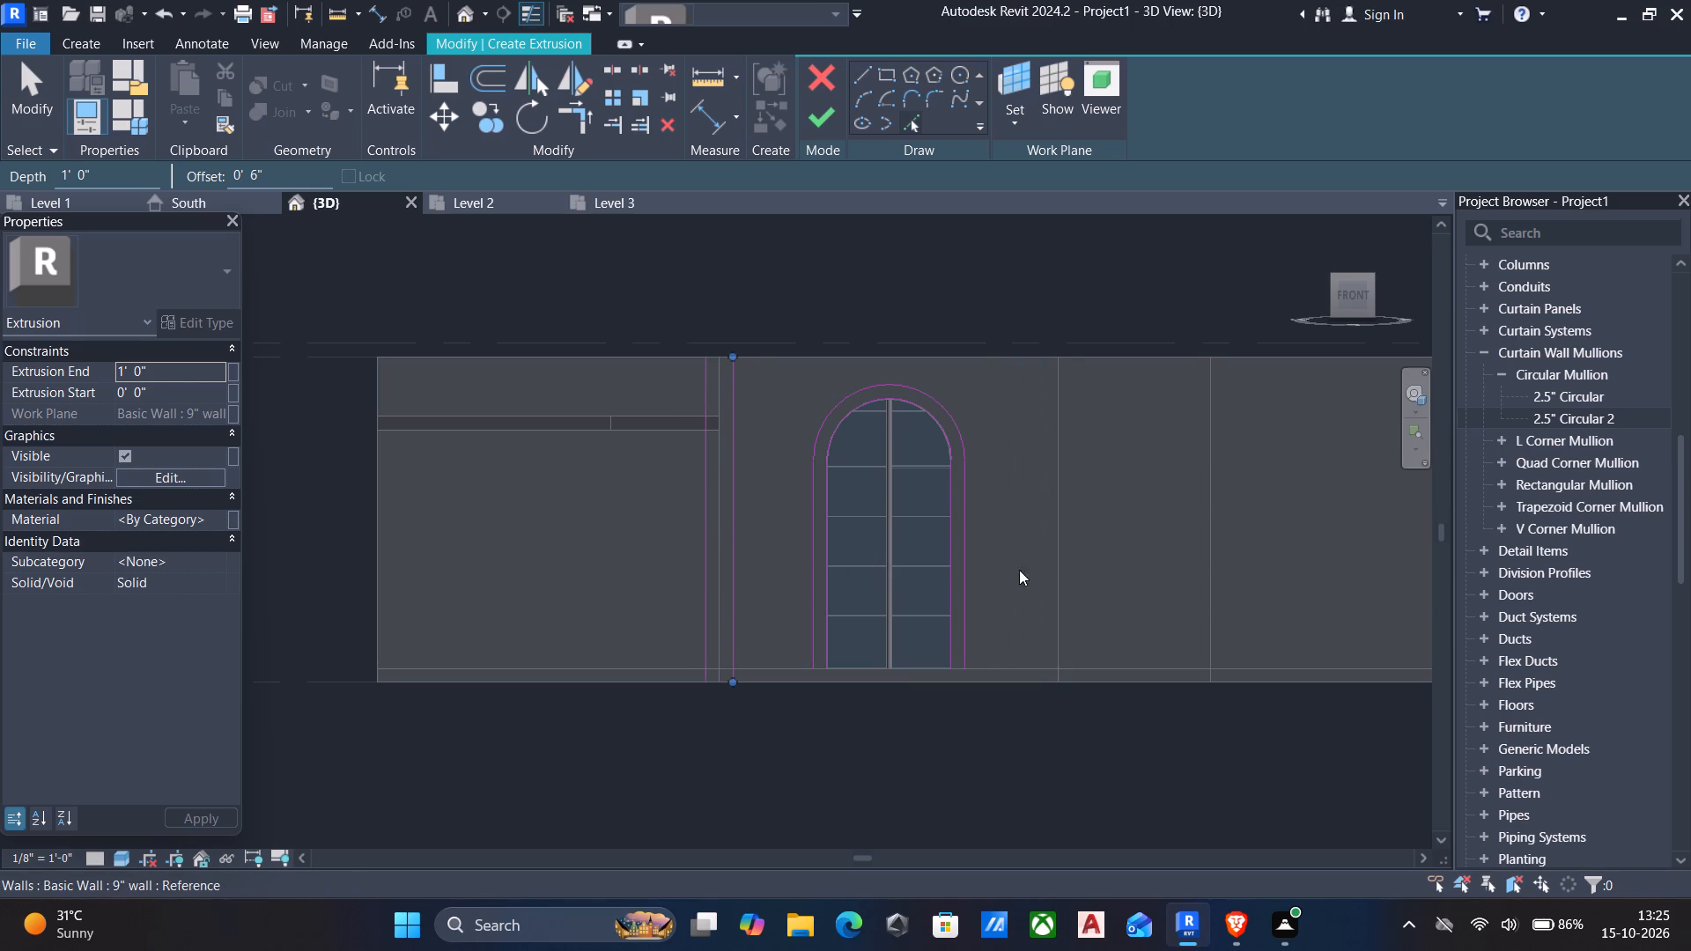
{"action": "left_click", "coordinate": [1064, 567]}
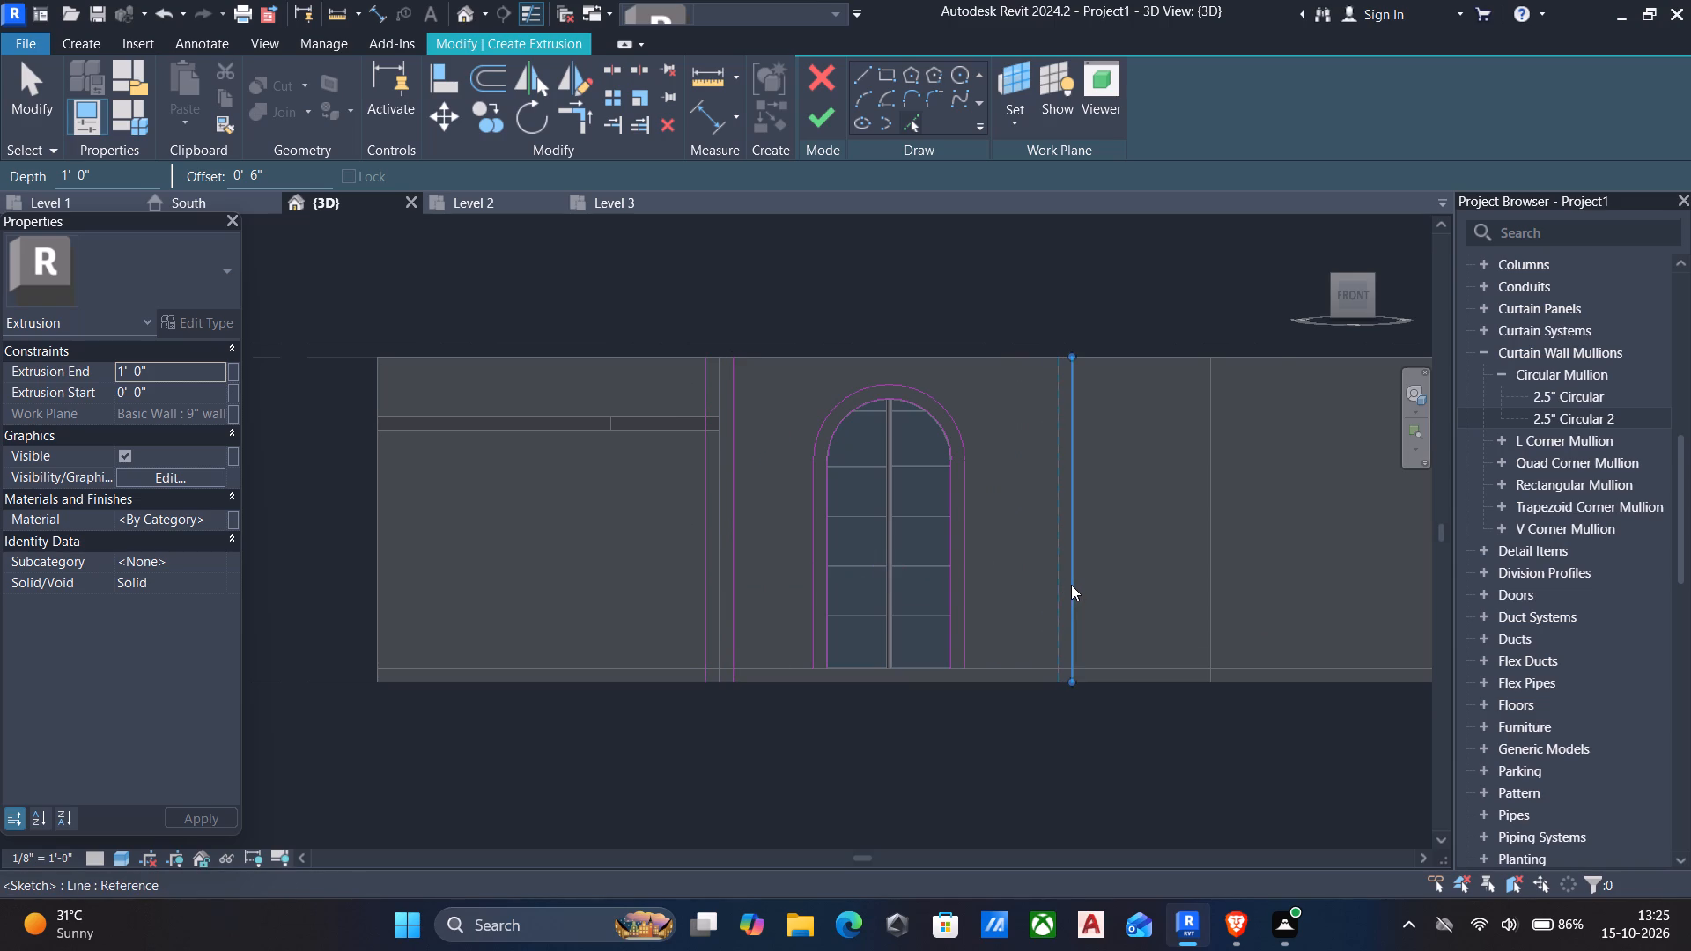
{"action": "left_click", "coordinate": [1071, 585]}
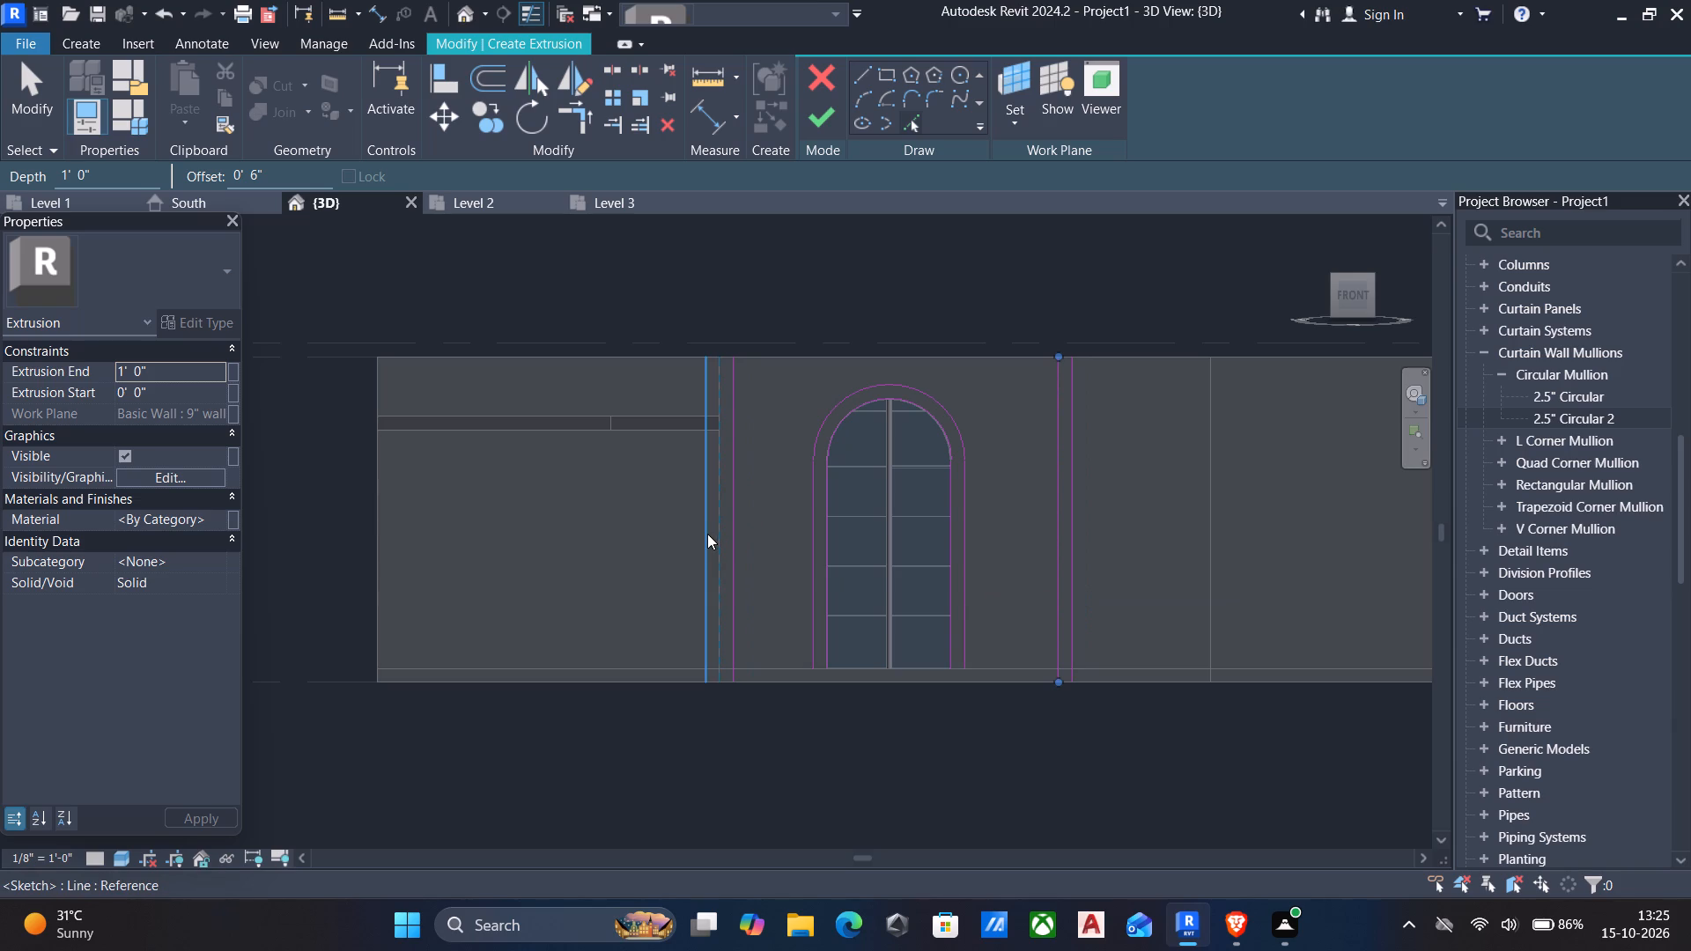
{"action": "left_click", "coordinate": [707, 534]}
{"action": "key", "text": "Escape"}
{"action": "key", "text": "Escape"}
Delete the extra vertical line offset toward the window from the left-hand wall edge.
{"action": "left_click", "coordinate": [728, 542]}
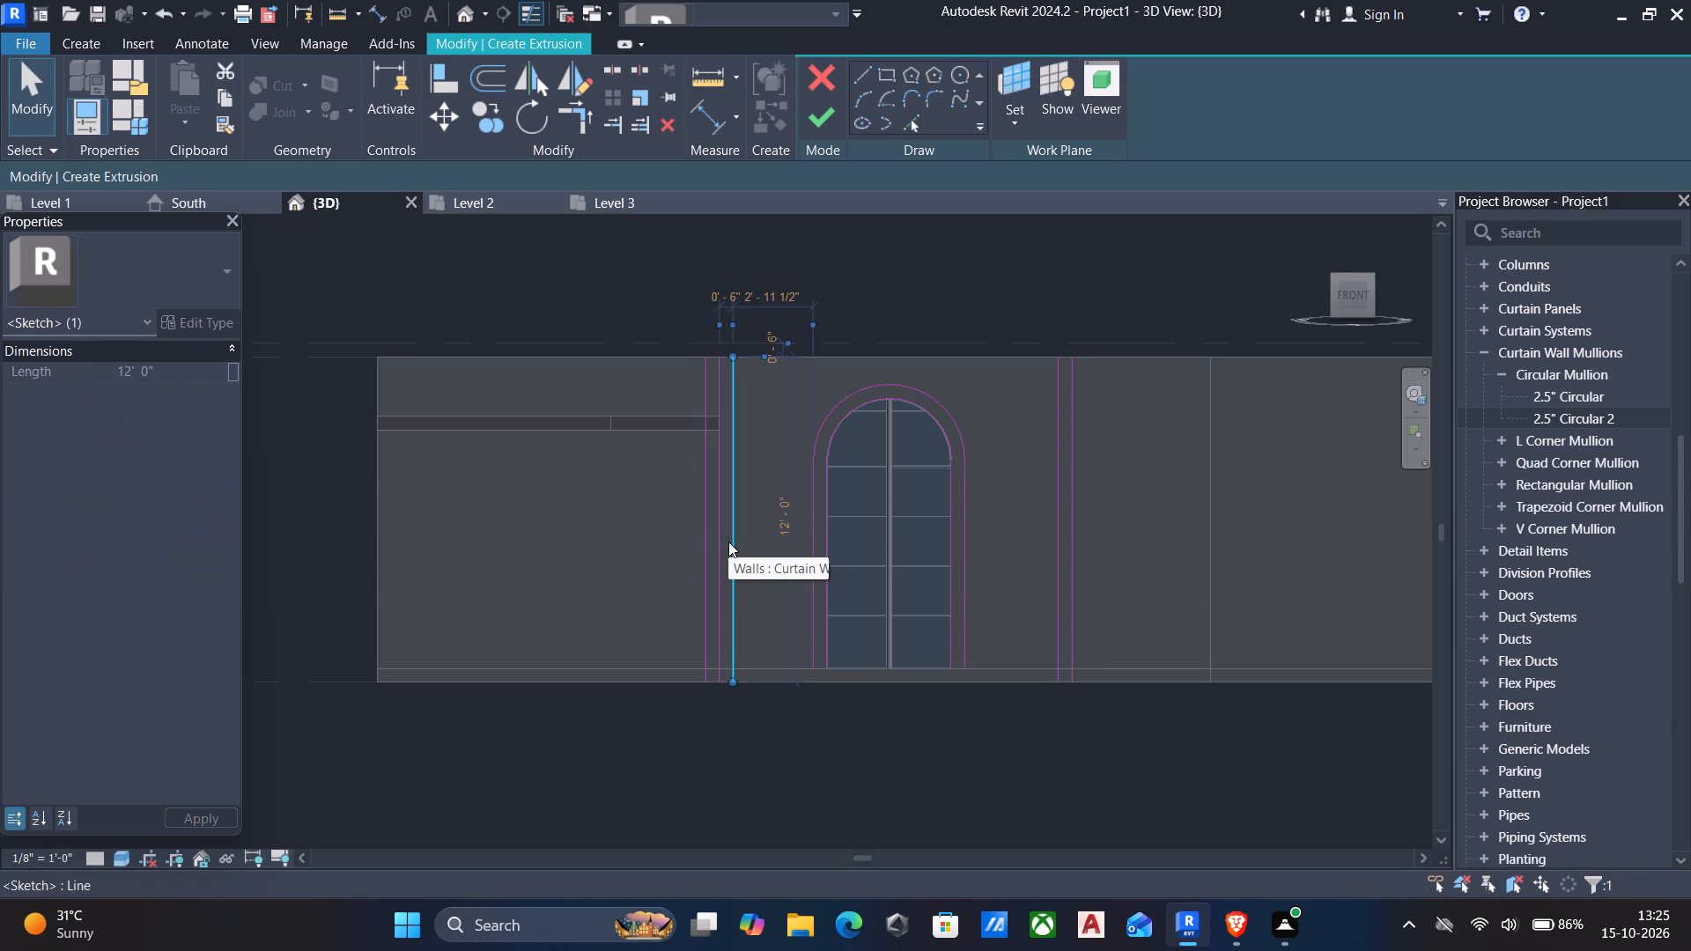
{"action": "key", "text": "Delete"}
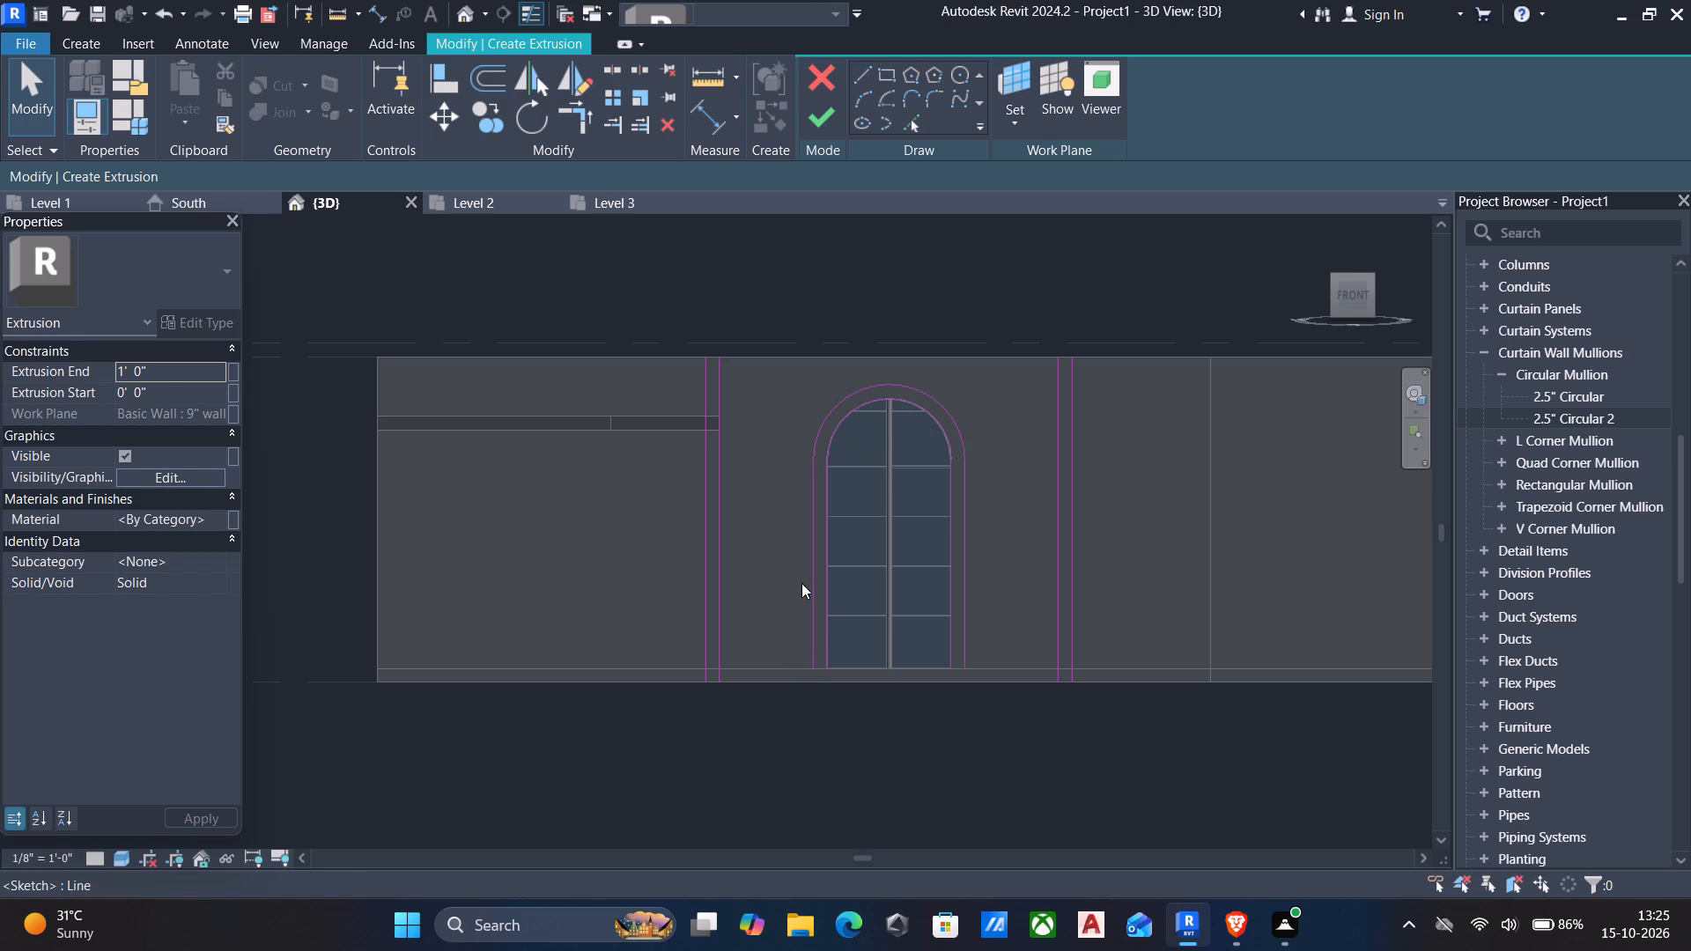
Close the bottom ends of both outer 6" vertical strips with short horizontal lines at the wall base.
{"action": "left_click", "coordinate": [856, 72]}
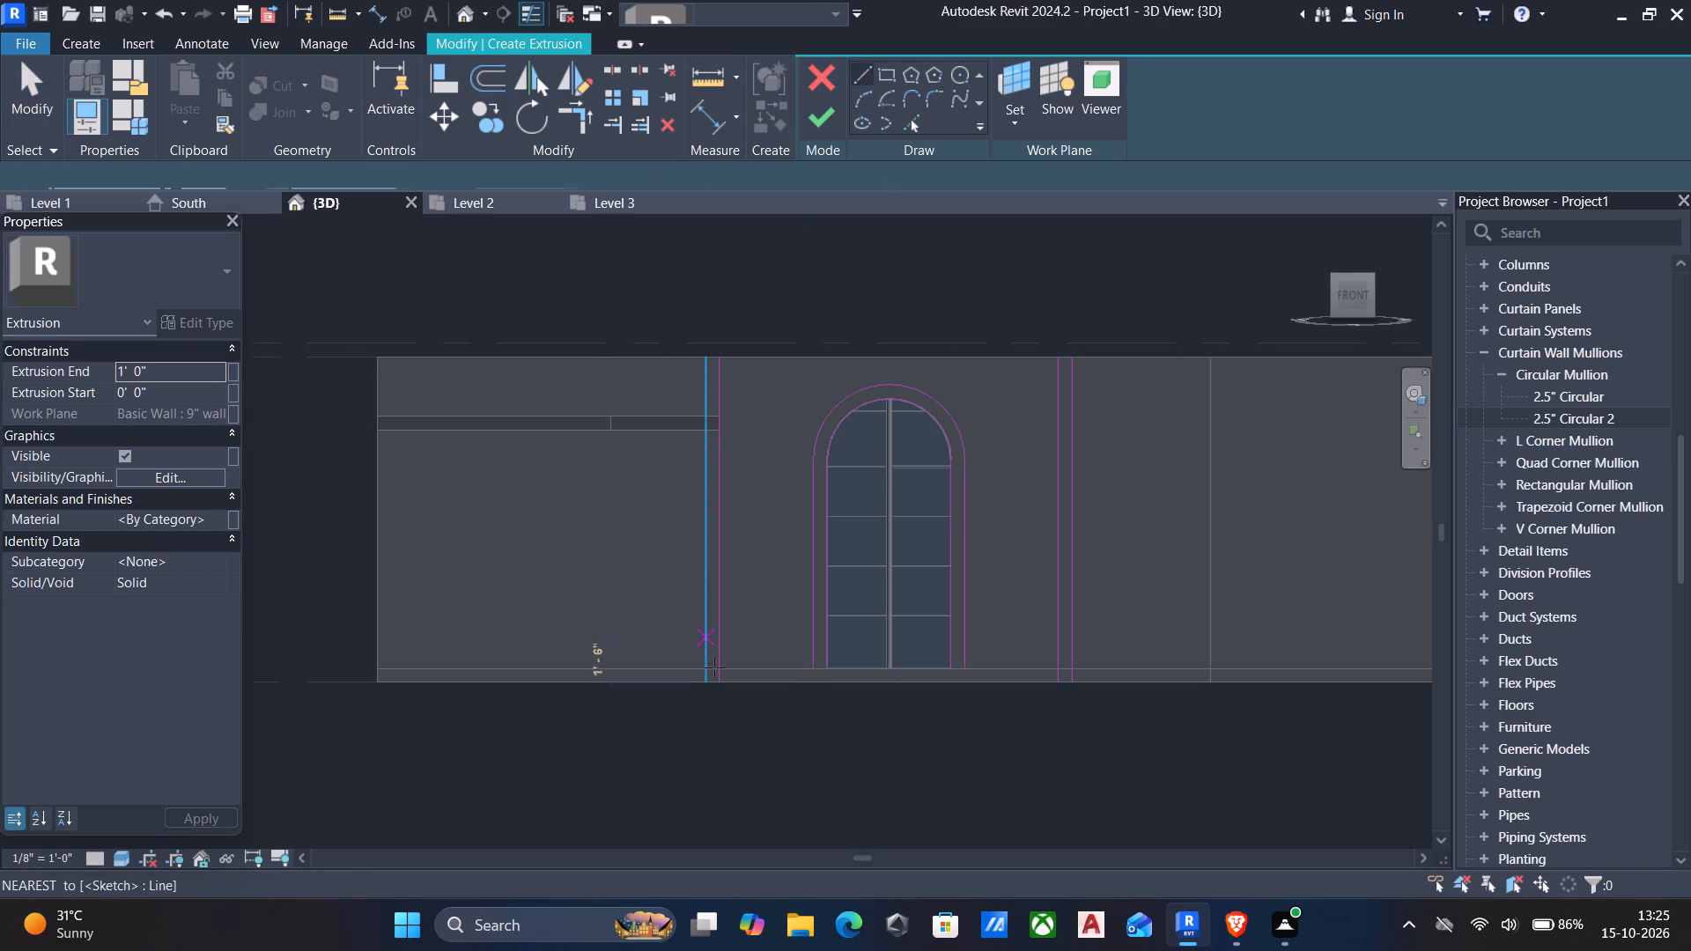
{"action": "scroll", "coordinate": [715, 716], "scroll_direction": "up", "scroll_amount": 5}
{"action": "scroll", "coordinate": [668, 613], "scroll_direction": "up", "scroll_amount": 5}
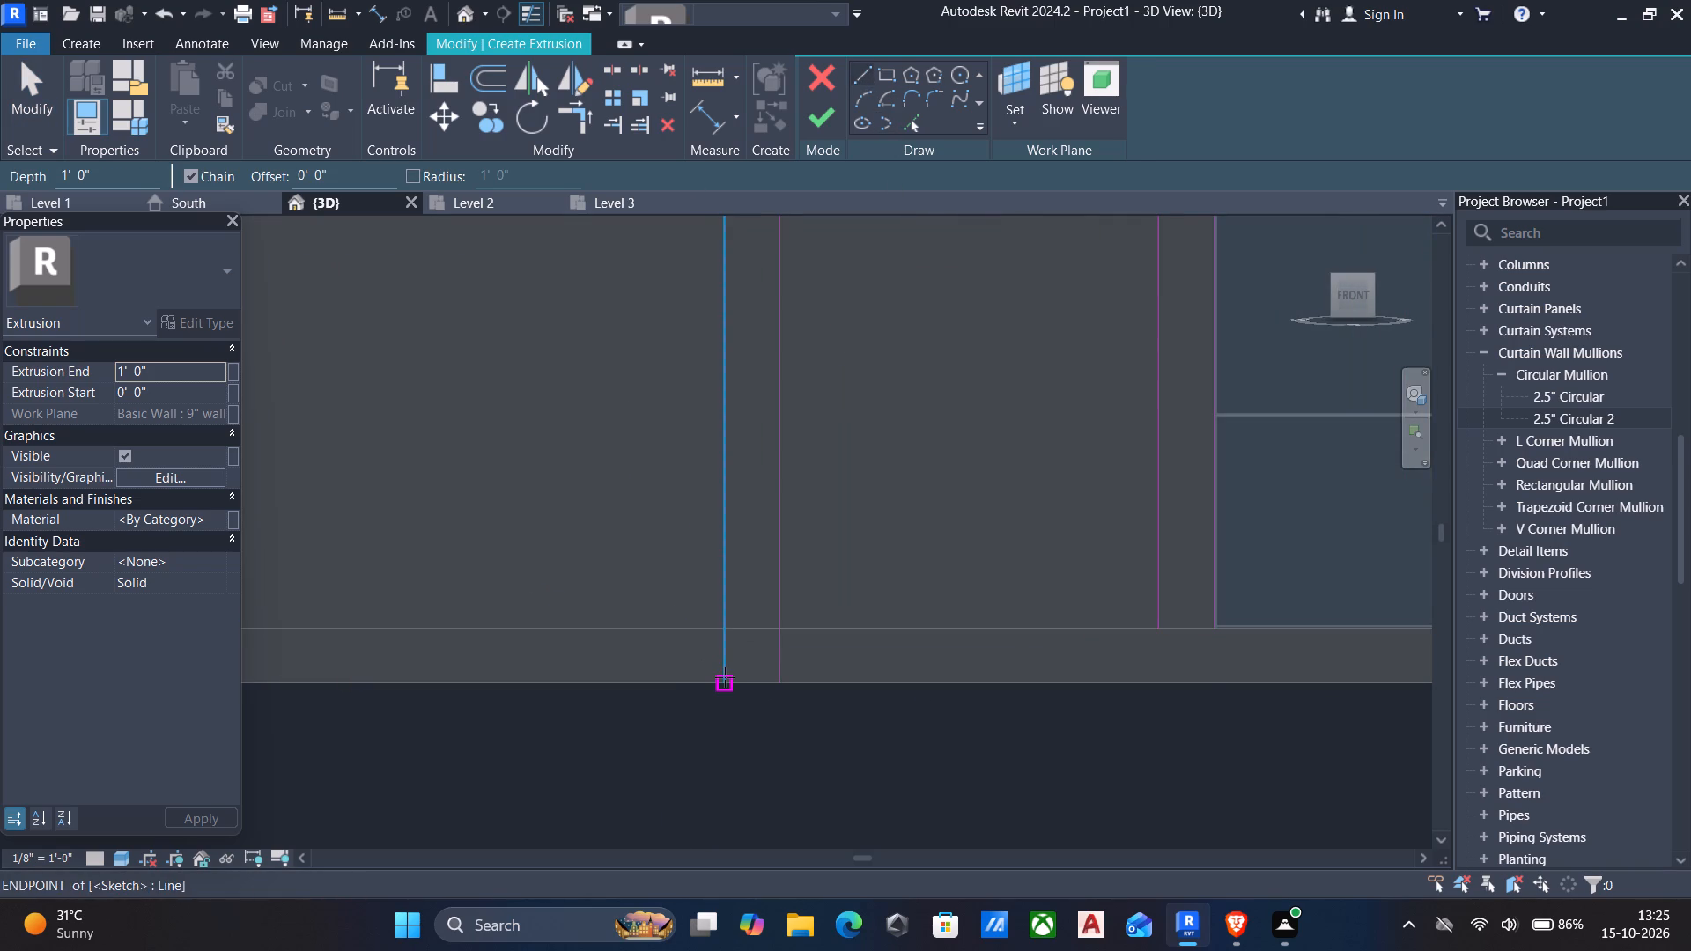
{"action": "left_click", "coordinate": [725, 677]}
{"action": "left_click", "coordinate": [782, 688]}
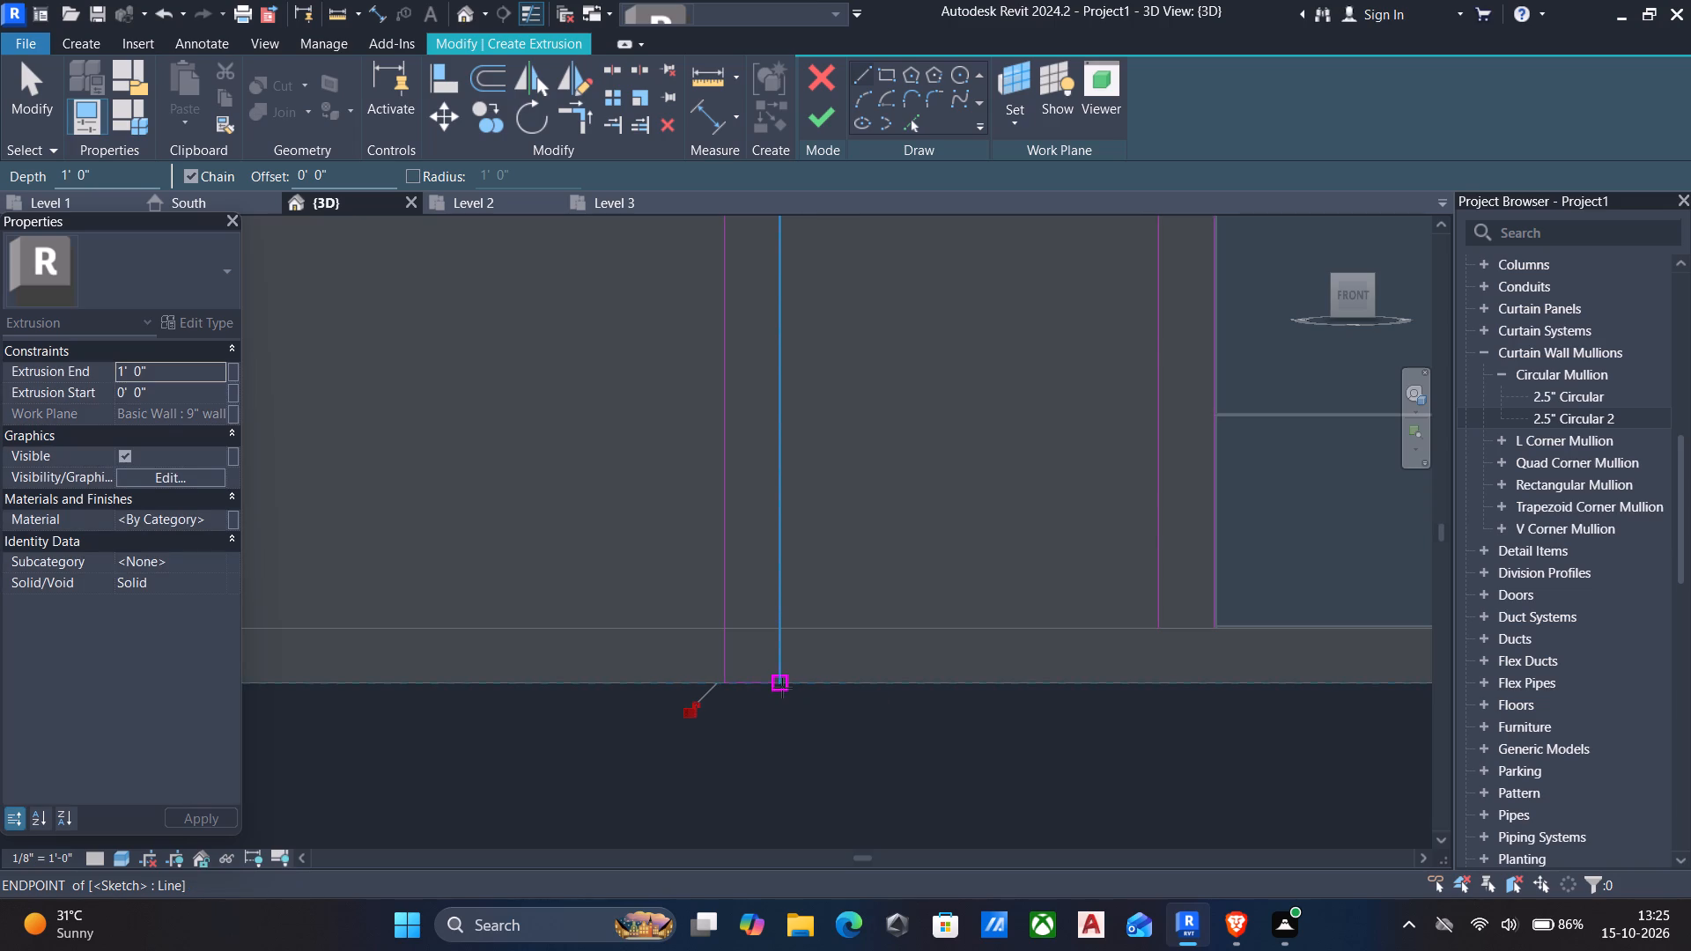
{"action": "key", "text": "Escape"}
{"action": "scroll", "coordinate": [801, 685], "scroll_direction": "down", "scroll_amount": 5}
{"action": "middle_click_drag", "start_coordinate": [897, 716], "coordinate": [648, 700]}
{"action": "scroll", "coordinate": [648, 700], "scroll_direction": "down", "scroll_amount": 2}
{"action": "scroll", "coordinate": [1035, 724], "scroll_direction": "up", "scroll_amount": 4}
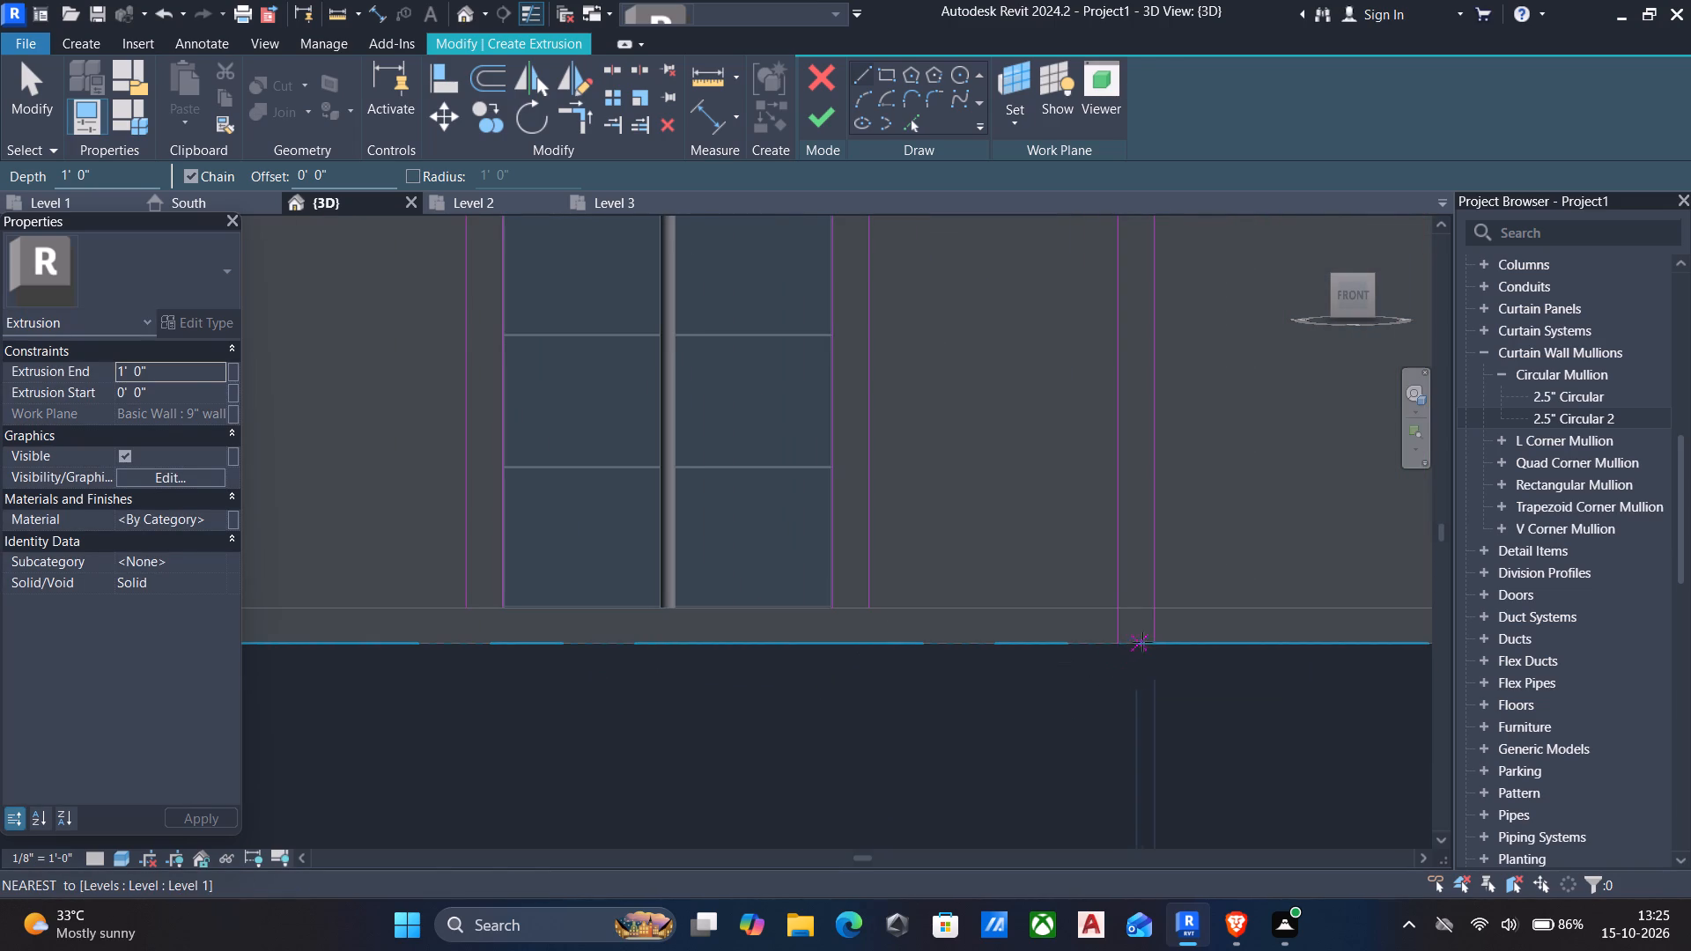
{"action": "left_click", "coordinate": [1158, 638]}
{"action": "scroll", "coordinate": [1158, 638], "scroll_direction": "up", "scroll_amount": 5}
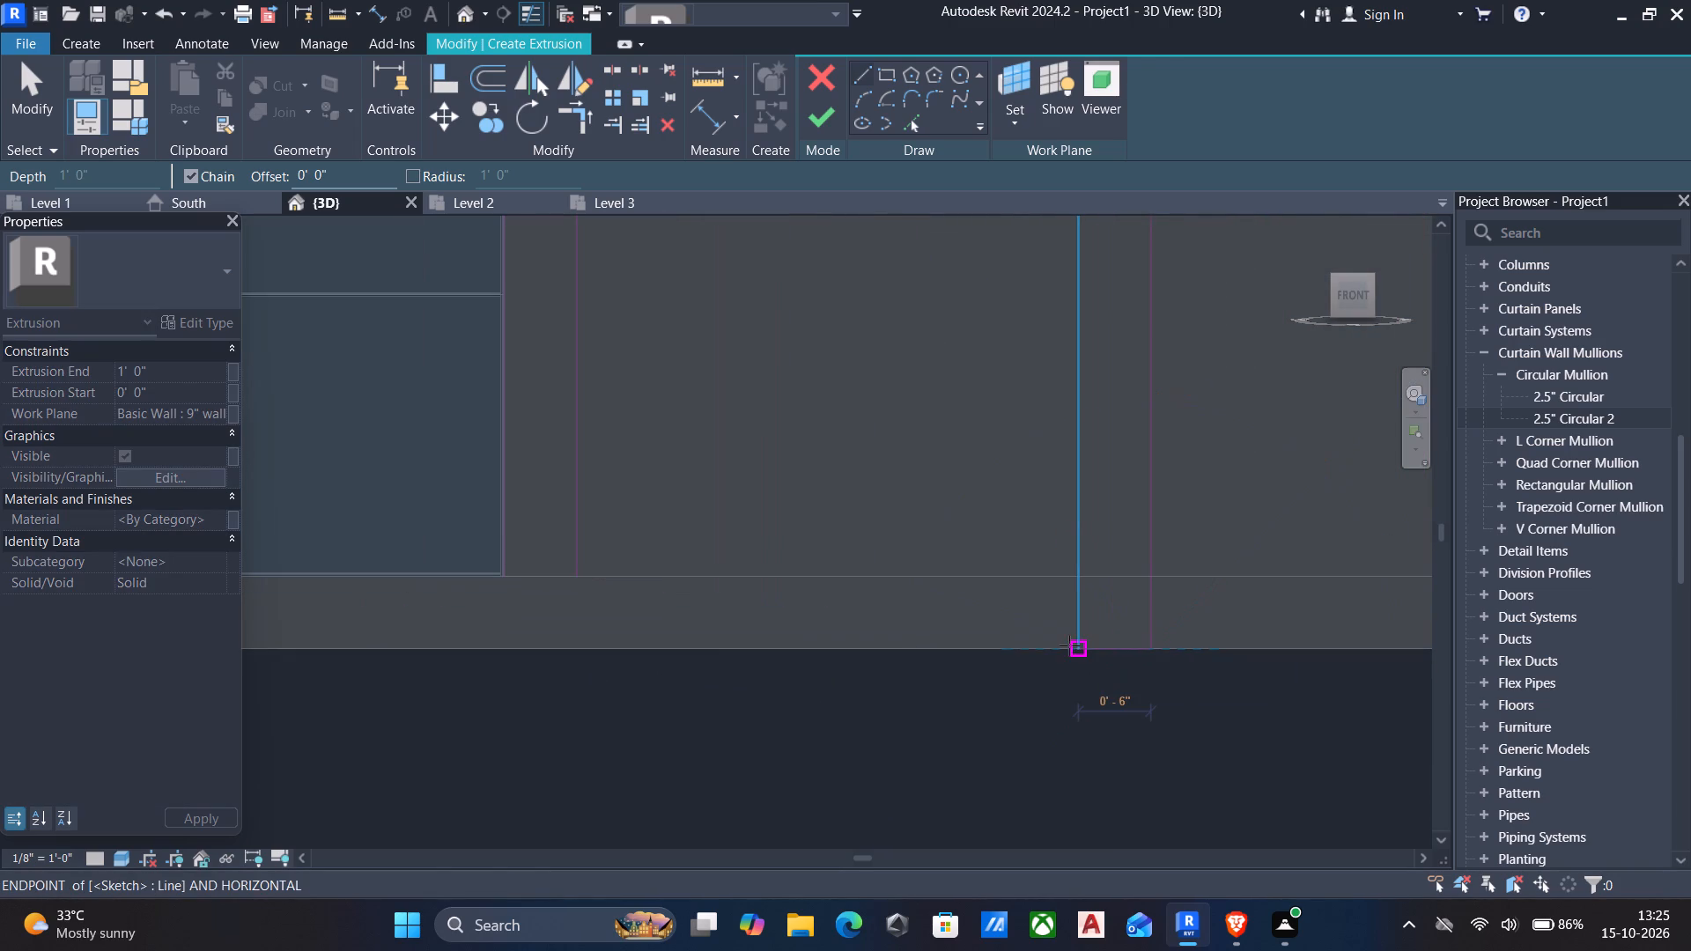
{"action": "left_click", "coordinate": [1079, 647]}
{"action": "key", "text": "Escape"}
Close both bottom ends of the surround outline around the arched window with short horizontal lines at floor level.
{"action": "scroll", "coordinate": [1076, 655], "scroll_direction": "down", "scroll_amount": 7}
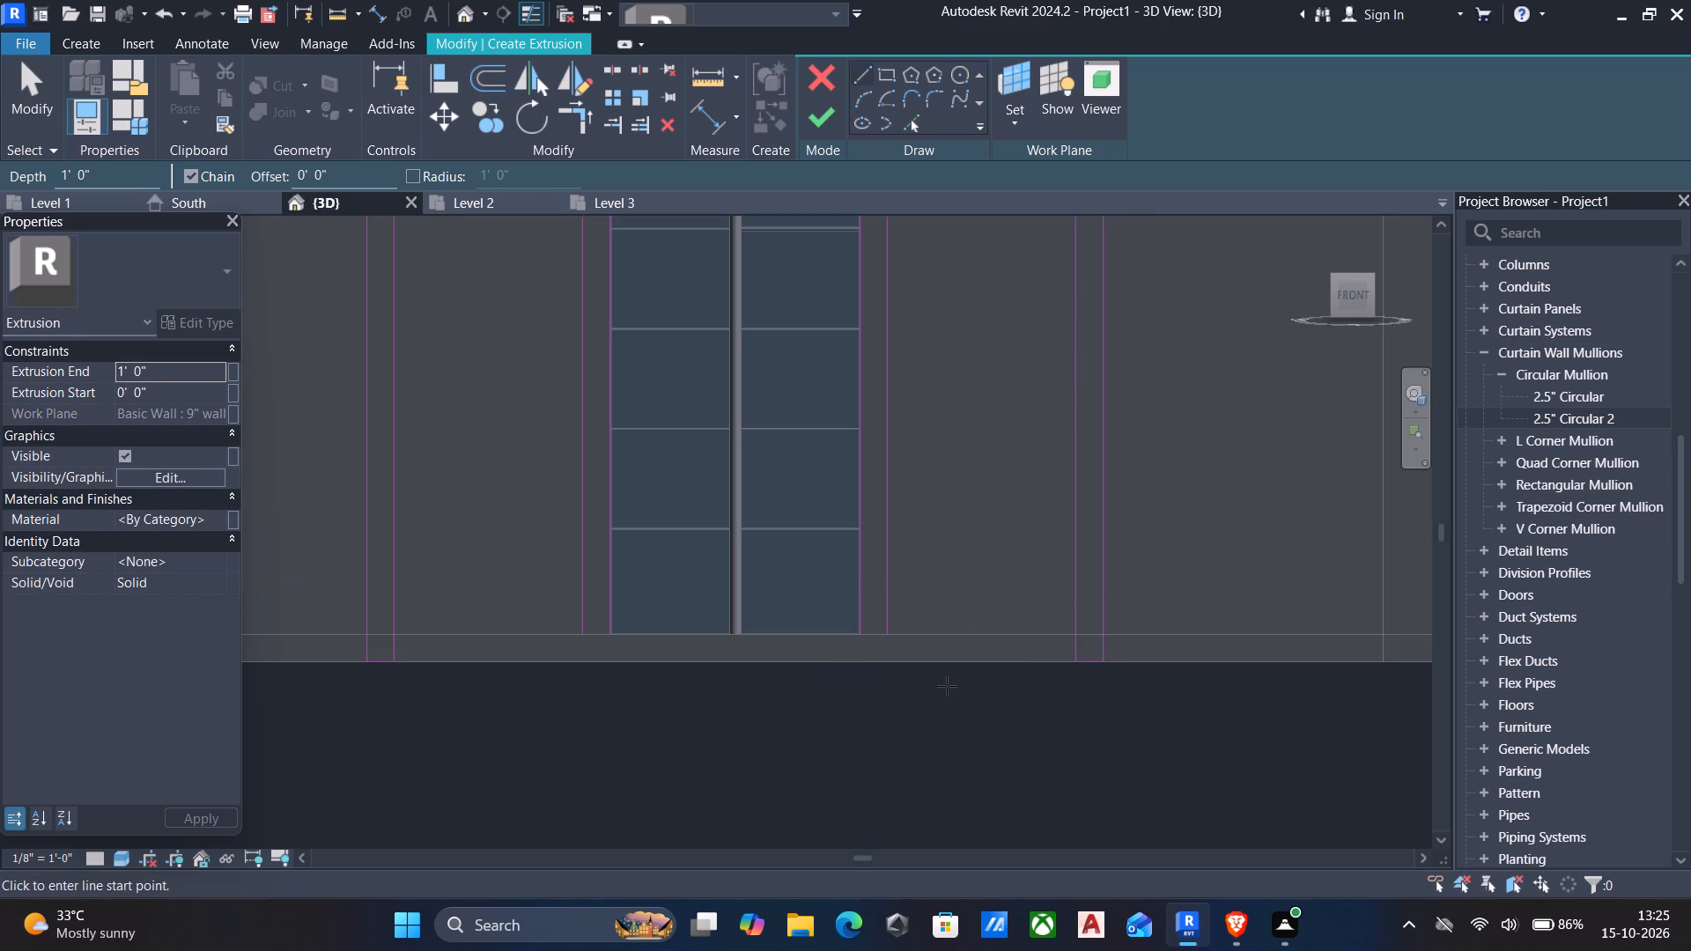
{"action": "middle_click", "coordinate": [946, 688]}
{"action": "scroll", "coordinate": [890, 638], "scroll_direction": "up", "scroll_amount": 4}
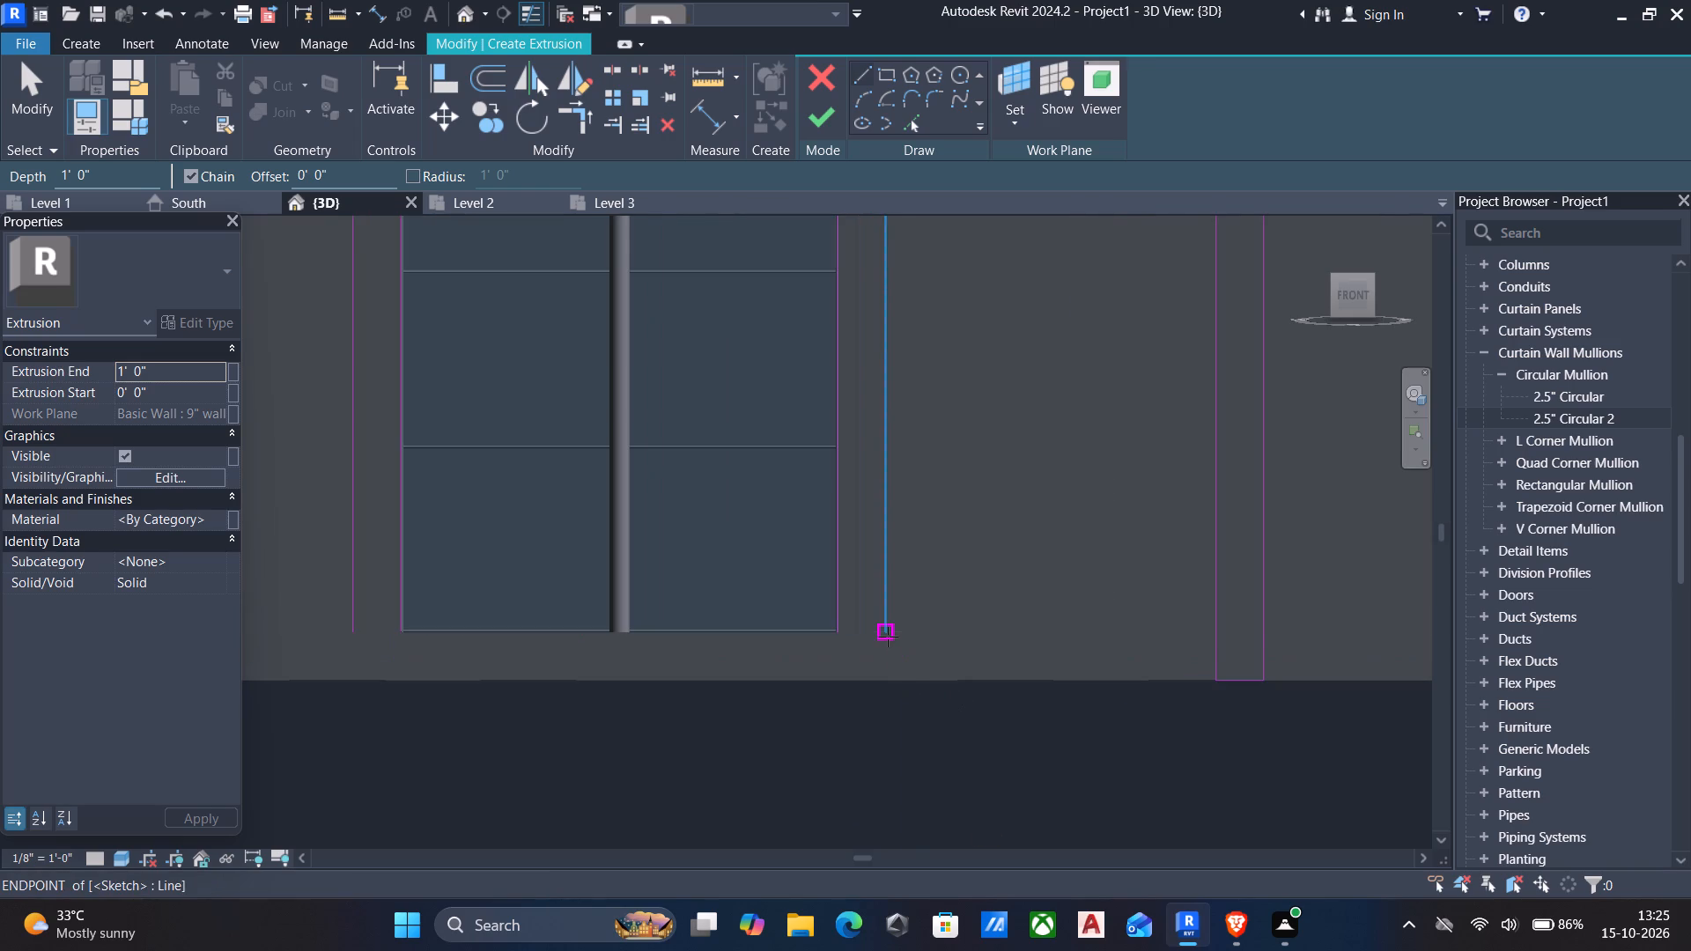
{"action": "left_click", "coordinate": [888, 637]}
{"action": "left_click", "coordinate": [839, 631]}
{"action": "key", "text": "Escape"}
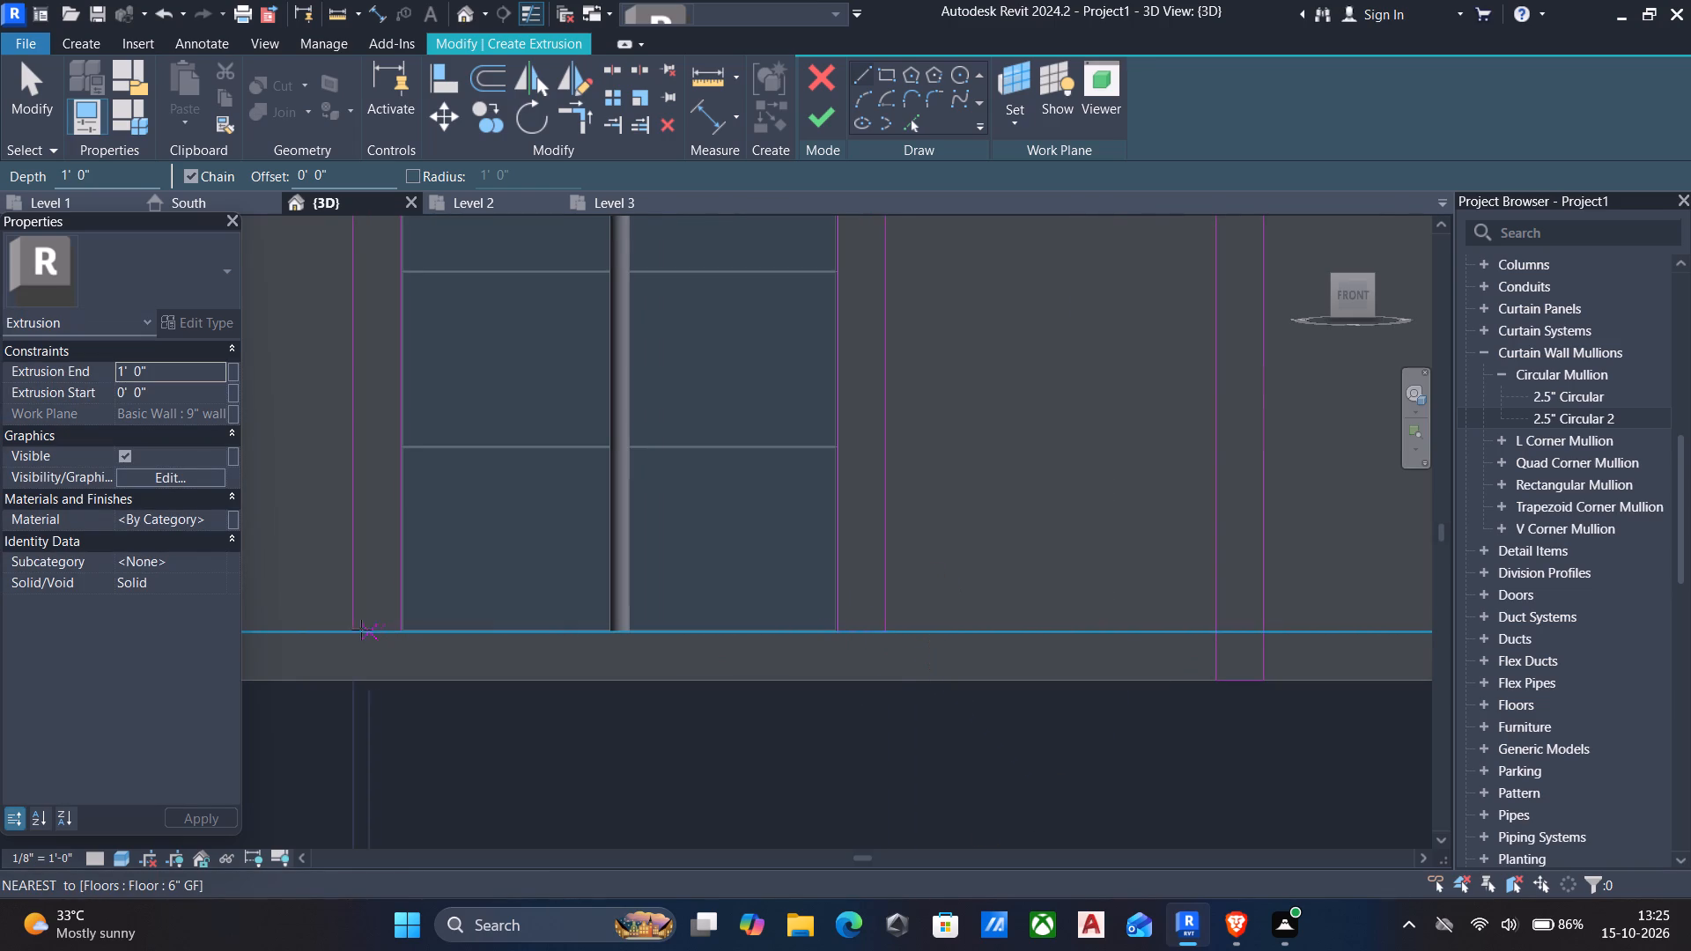
{"action": "left_click", "coordinate": [344, 633]}
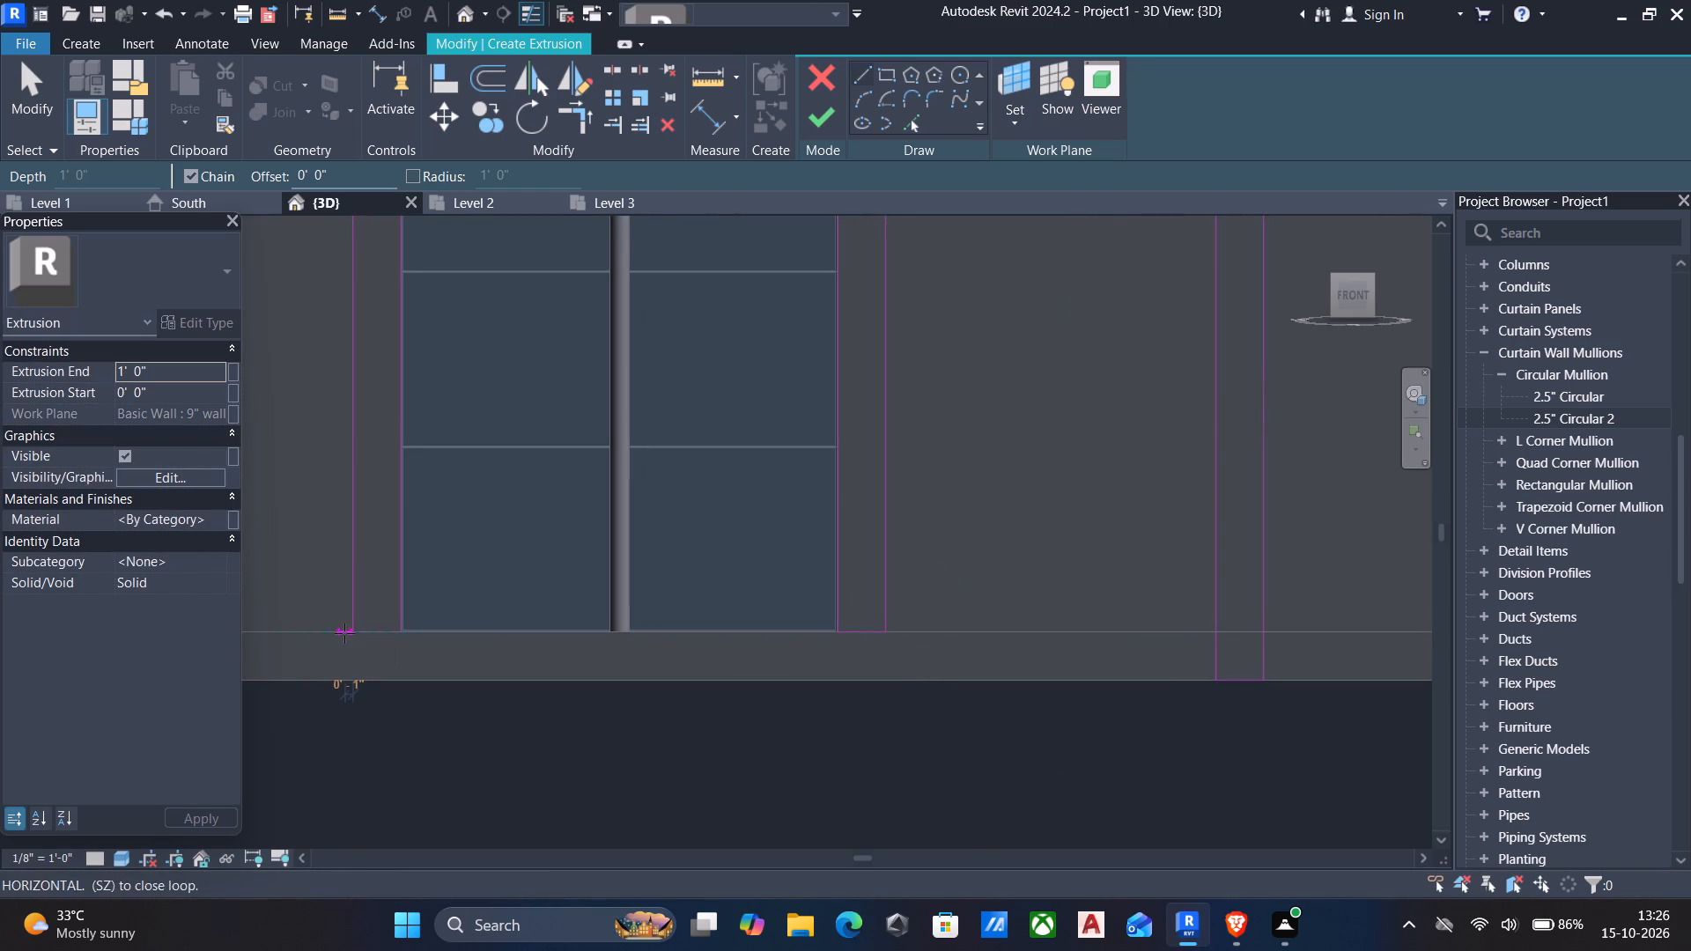
{"action": "left_click", "coordinate": [393, 633]}
{"action": "key", "text": "Escape"}
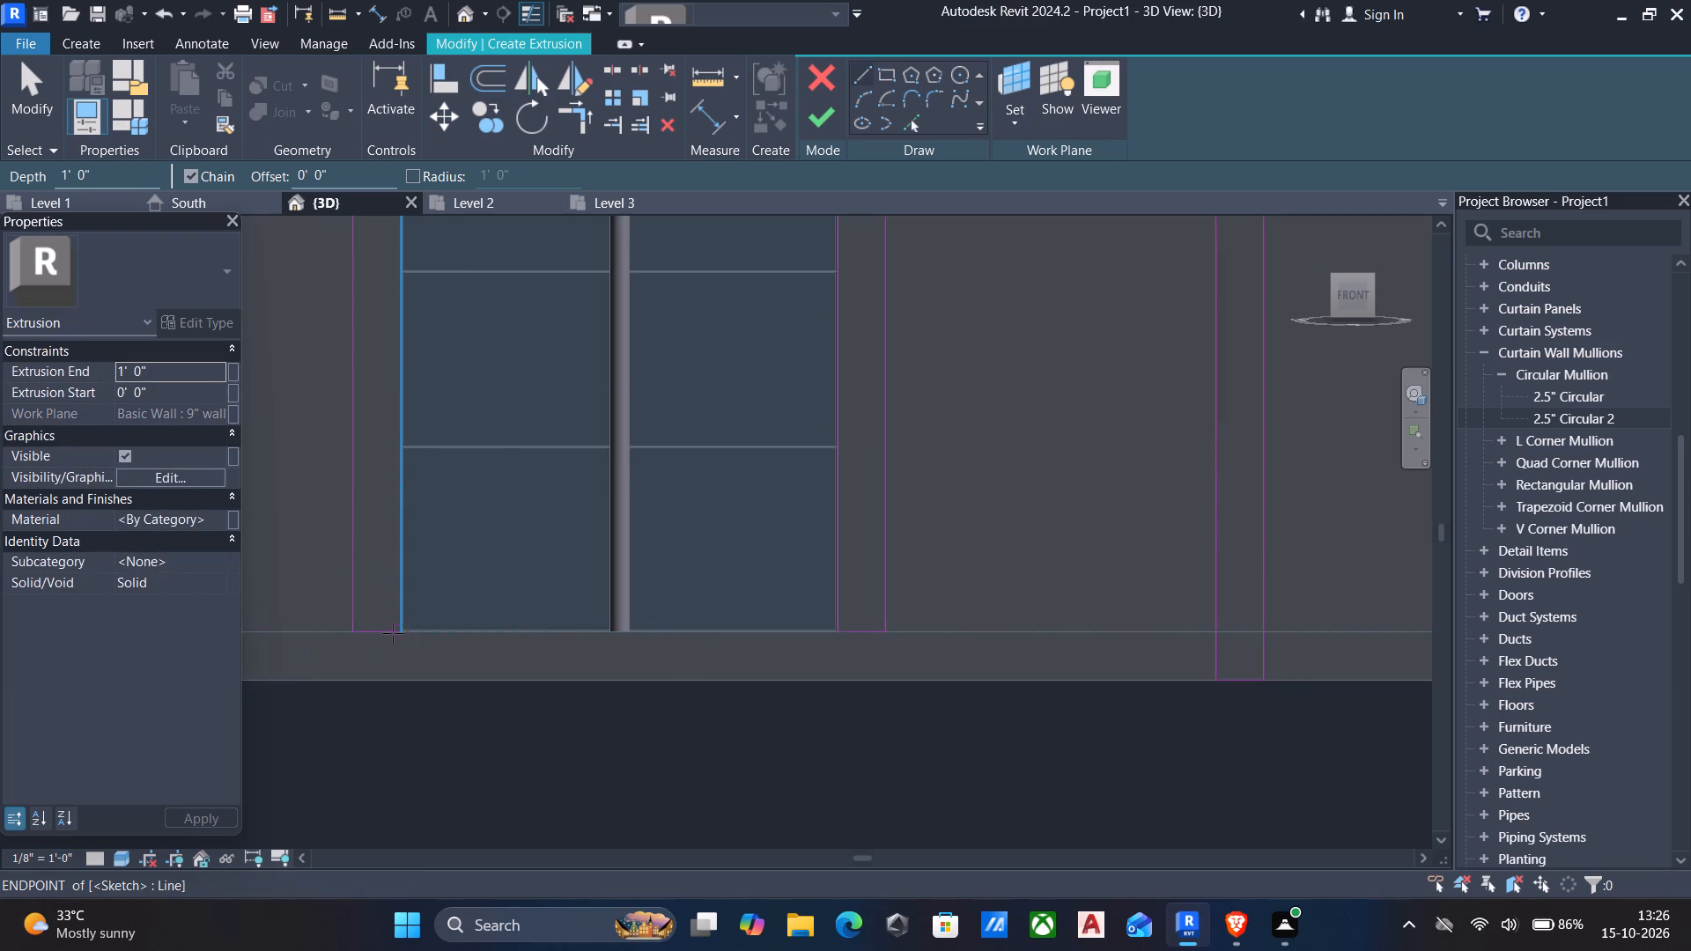
{"action": "scroll", "coordinate": [396, 648], "scroll_direction": "down", "scroll_amount": 6}
{"action": "middle_click_drag", "start_coordinate": [474, 666], "coordinate": [590, 682]}
{"action": "scroll", "coordinate": [668, 700], "scroll_direction": "down", "scroll_amount": 3}
{"action": "key", "text": "Escape"}
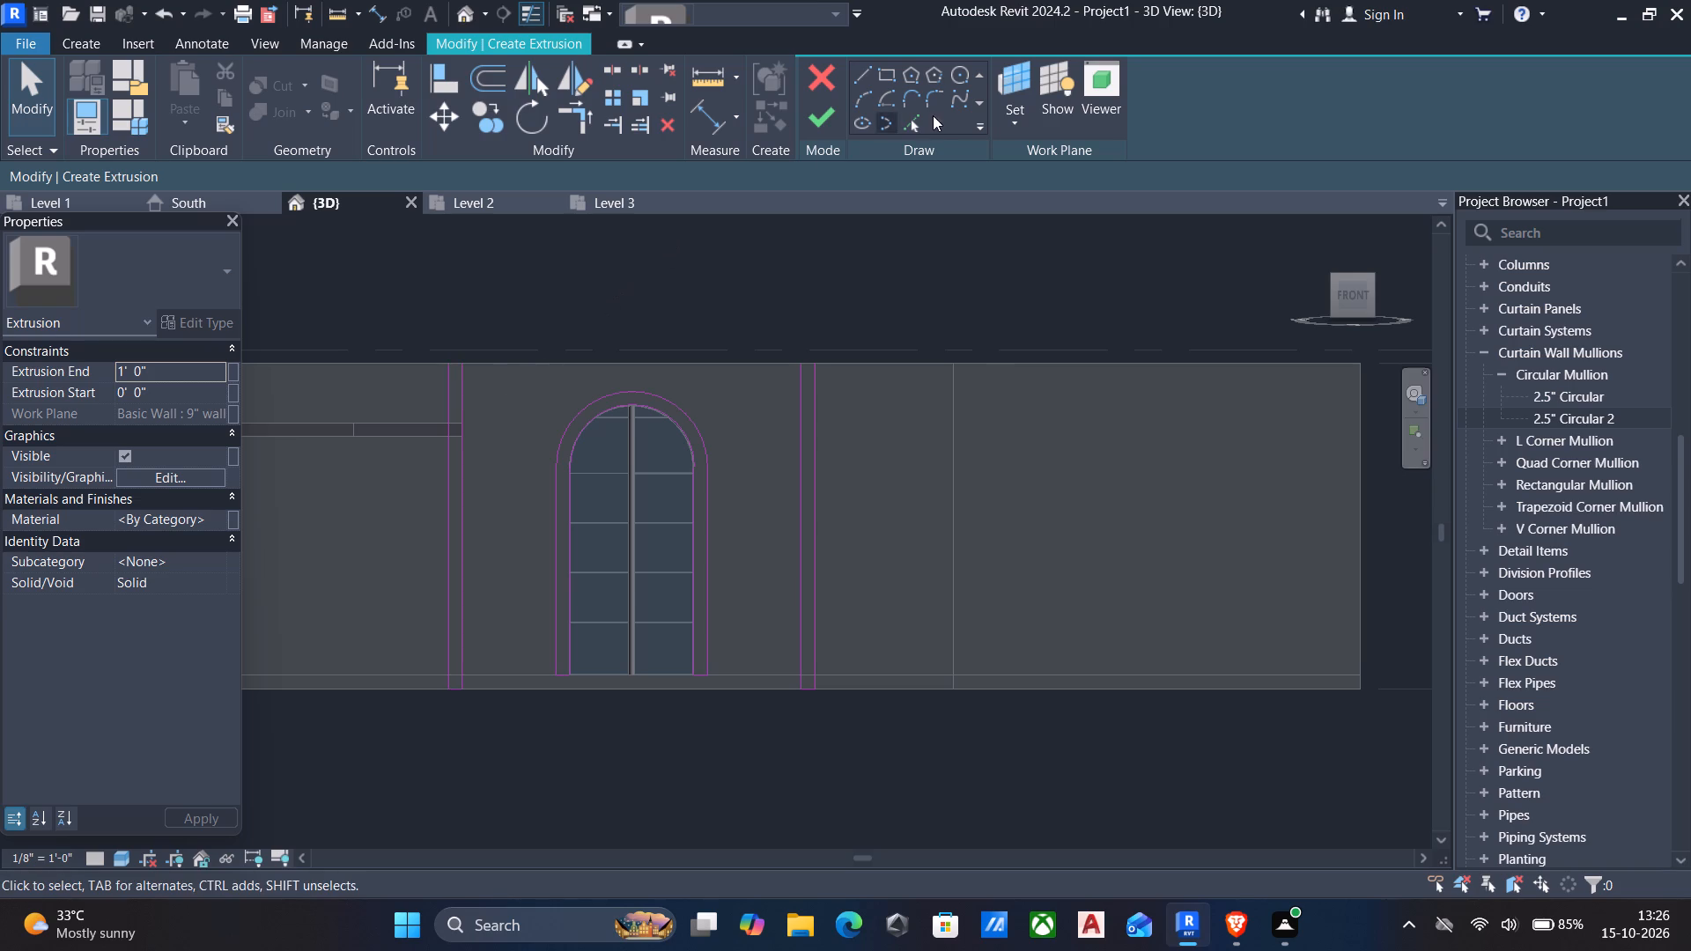
Draw an arc of about 6' 10.7" radius above the wall, joining the top ends of the two outermost vertical lines.
{"action": "left_click", "coordinate": [853, 100]}
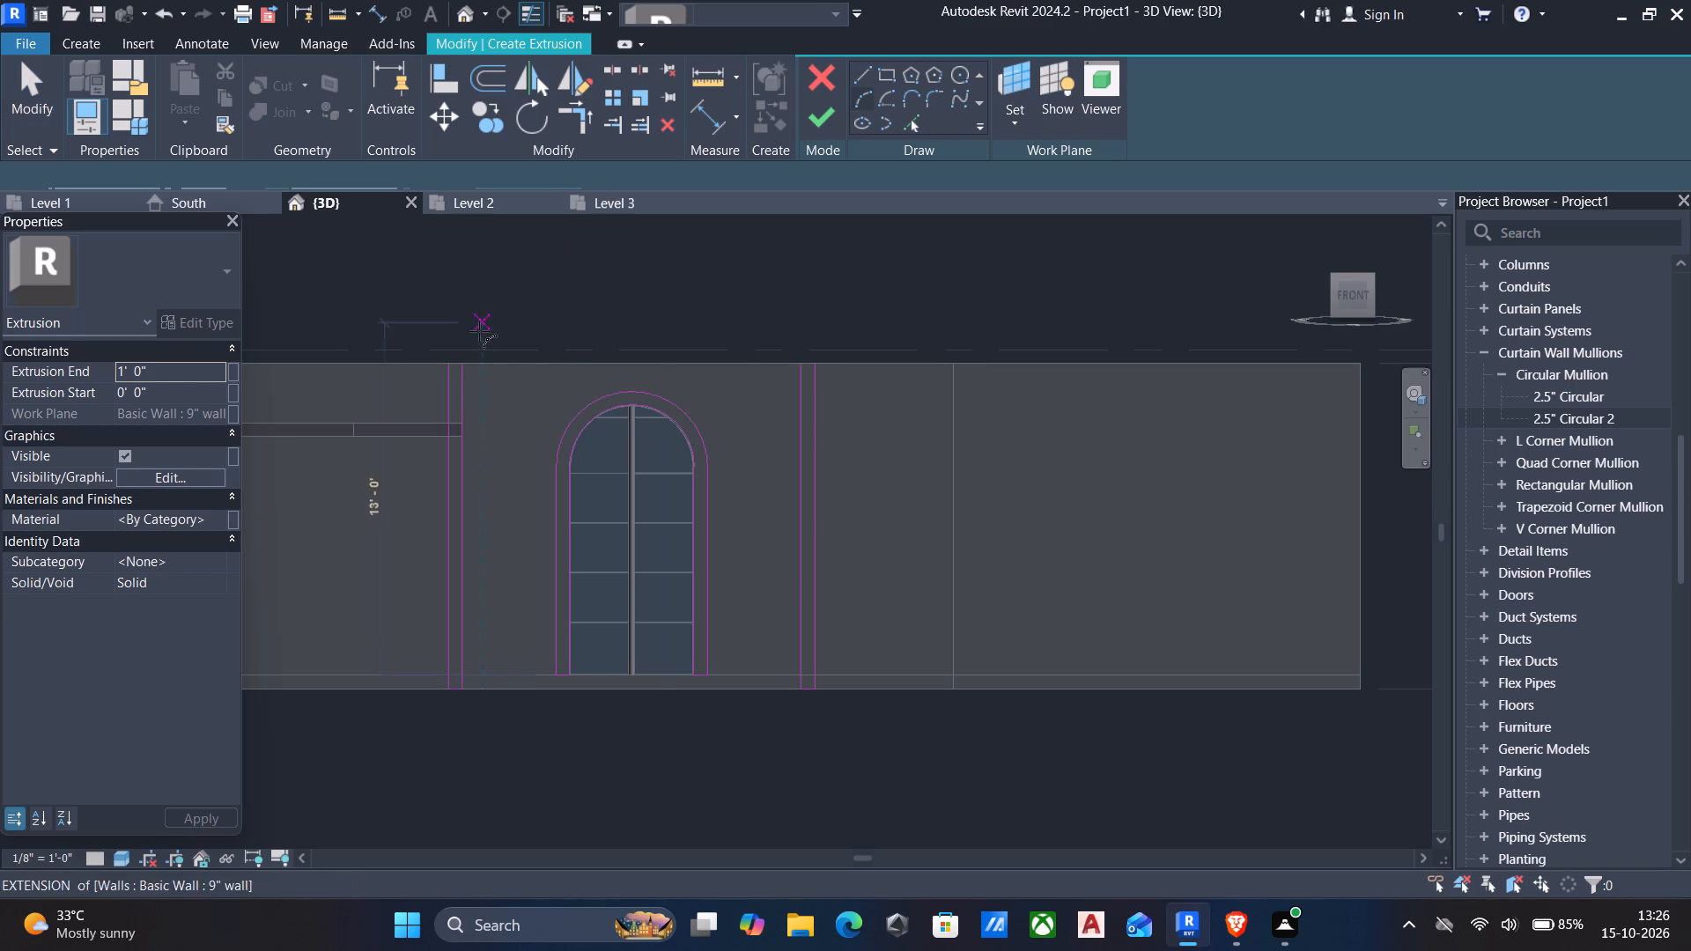
{"action": "left_click", "coordinate": [446, 360]}
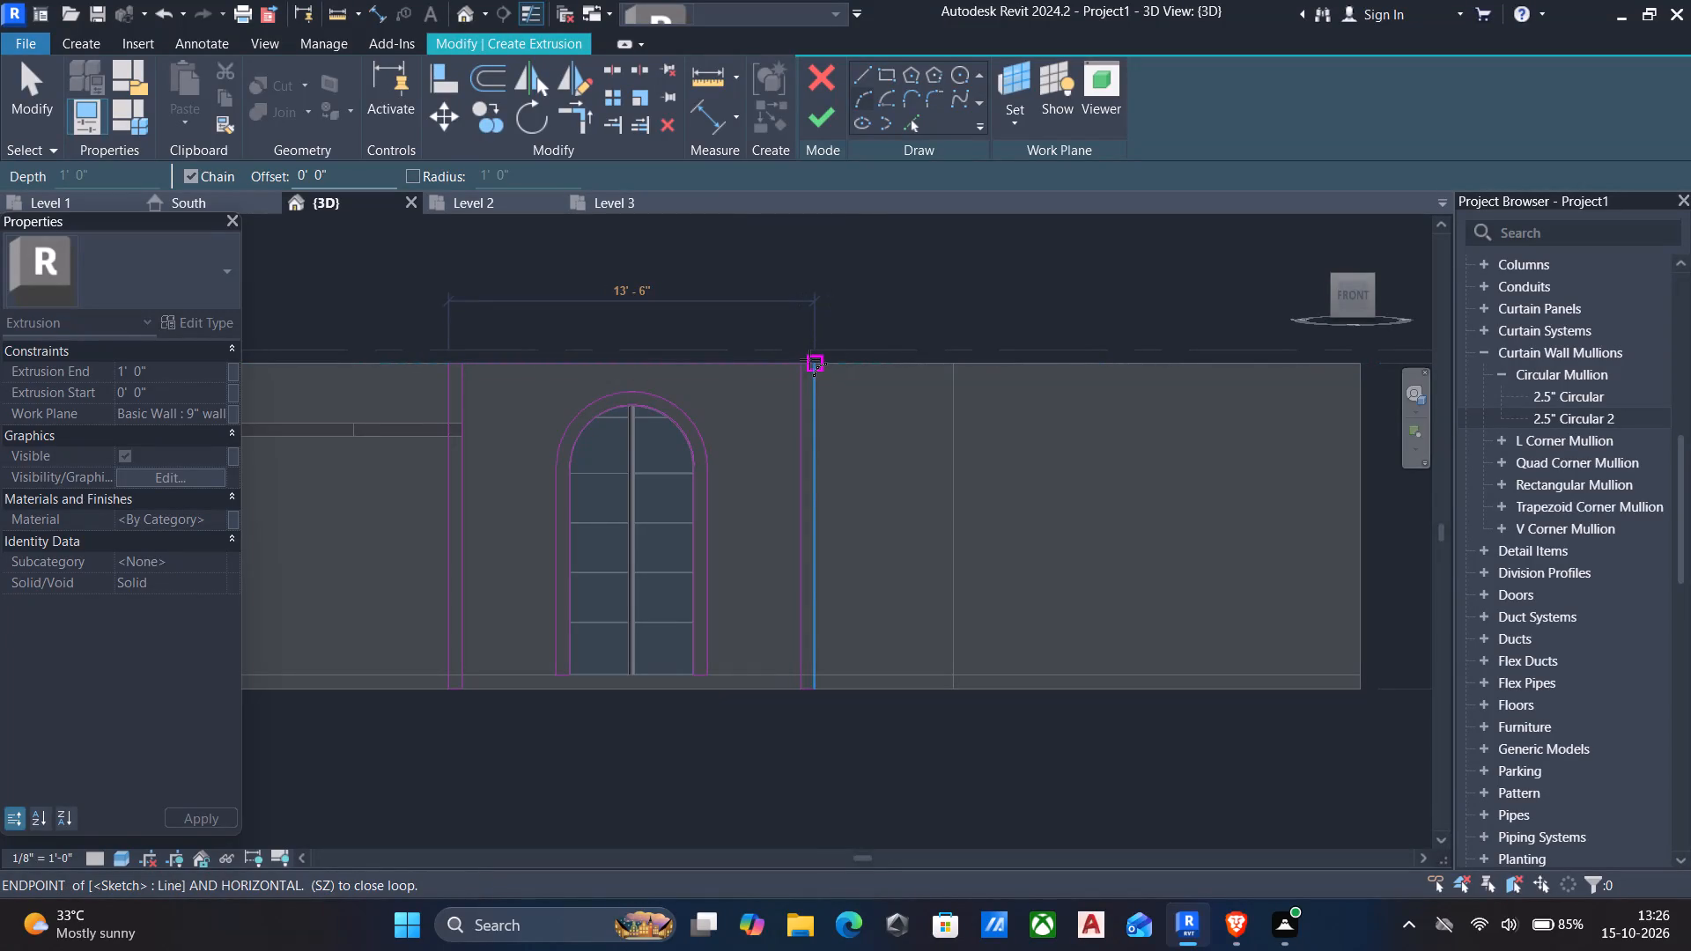
{"action": "left_click", "coordinate": [809, 359]}
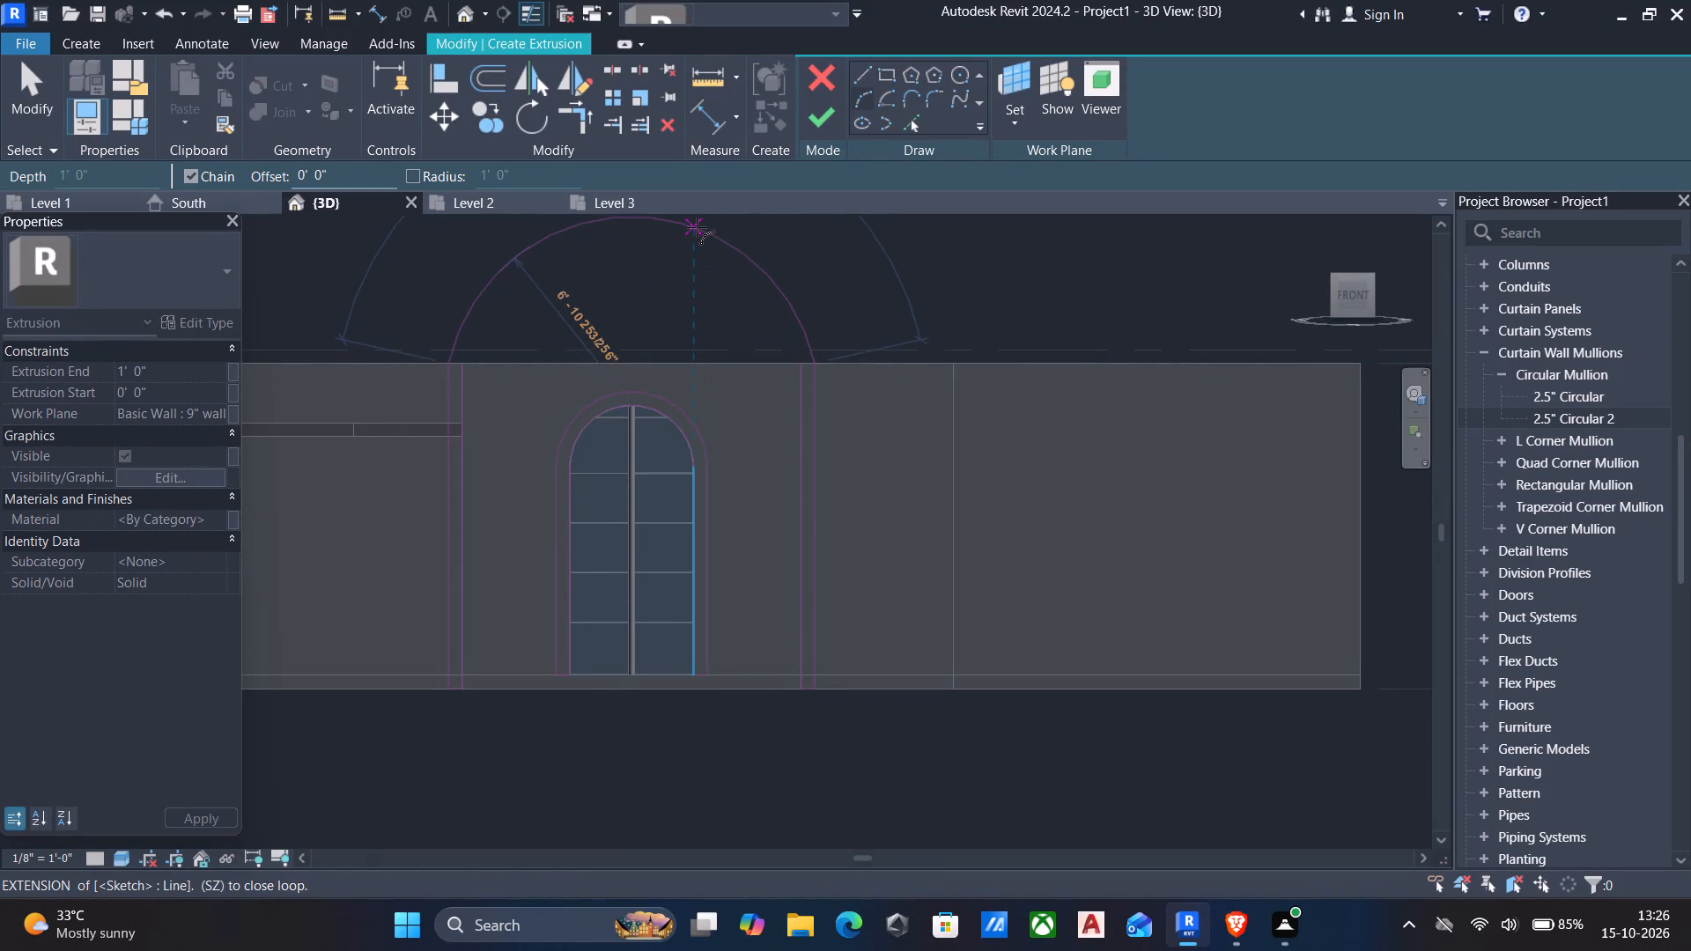
{"action": "middle_click_drag", "start_coordinate": [697, 227], "coordinate": [715, 394]}
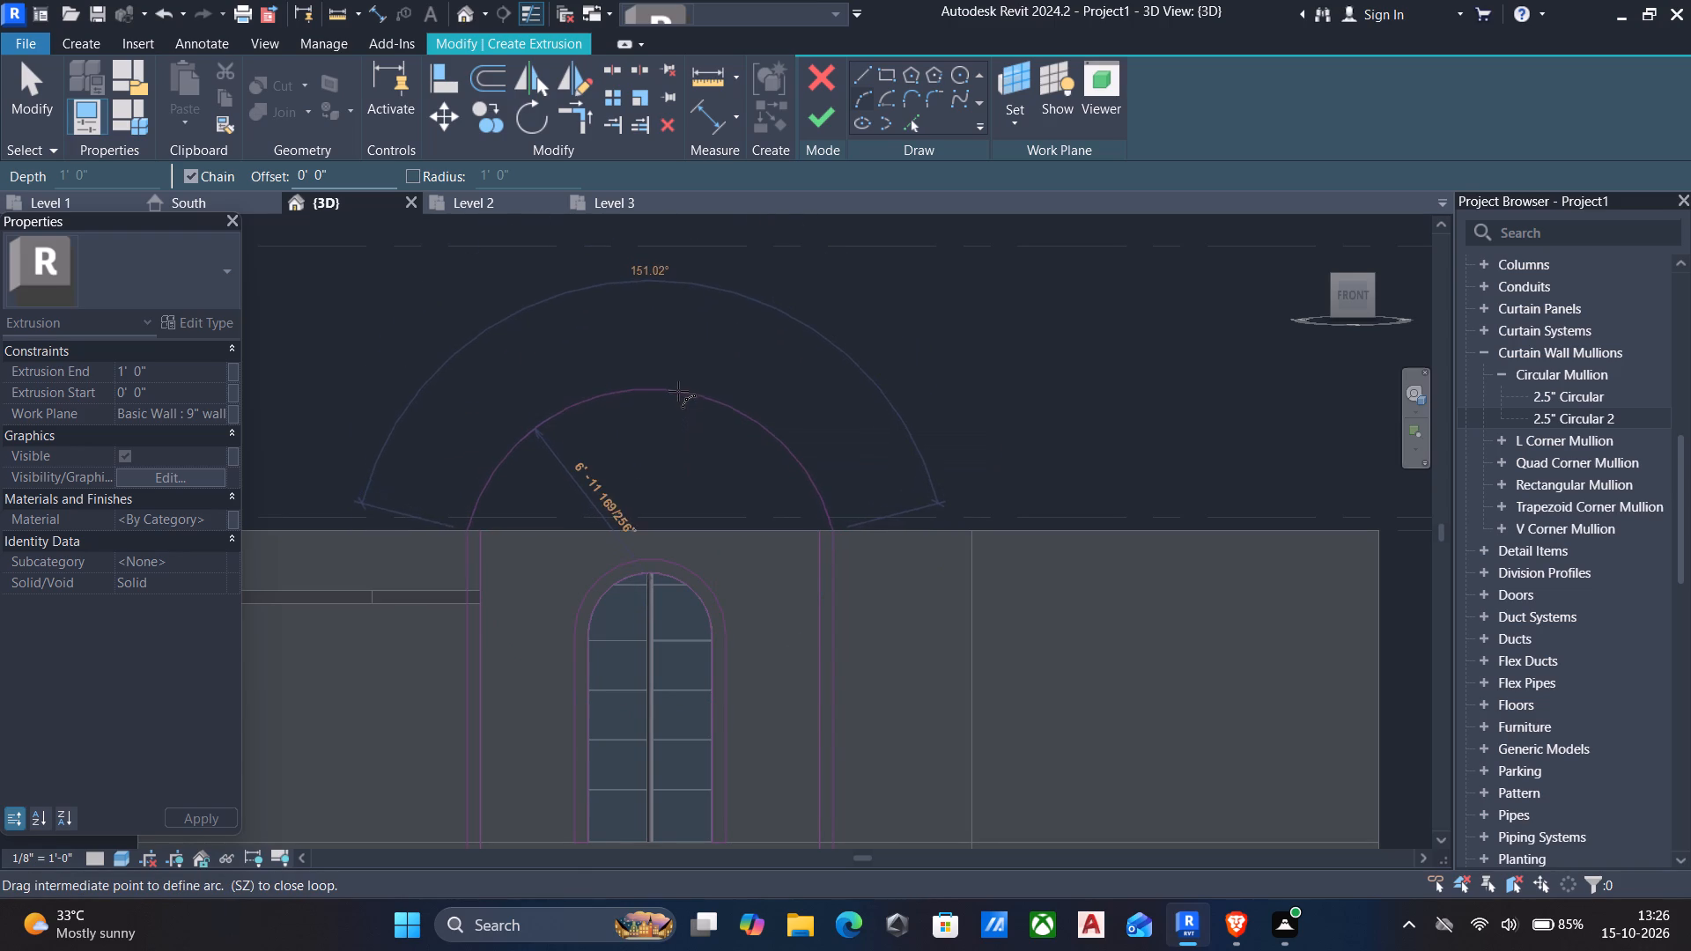
{"action": "left_click", "coordinate": [675, 383]}
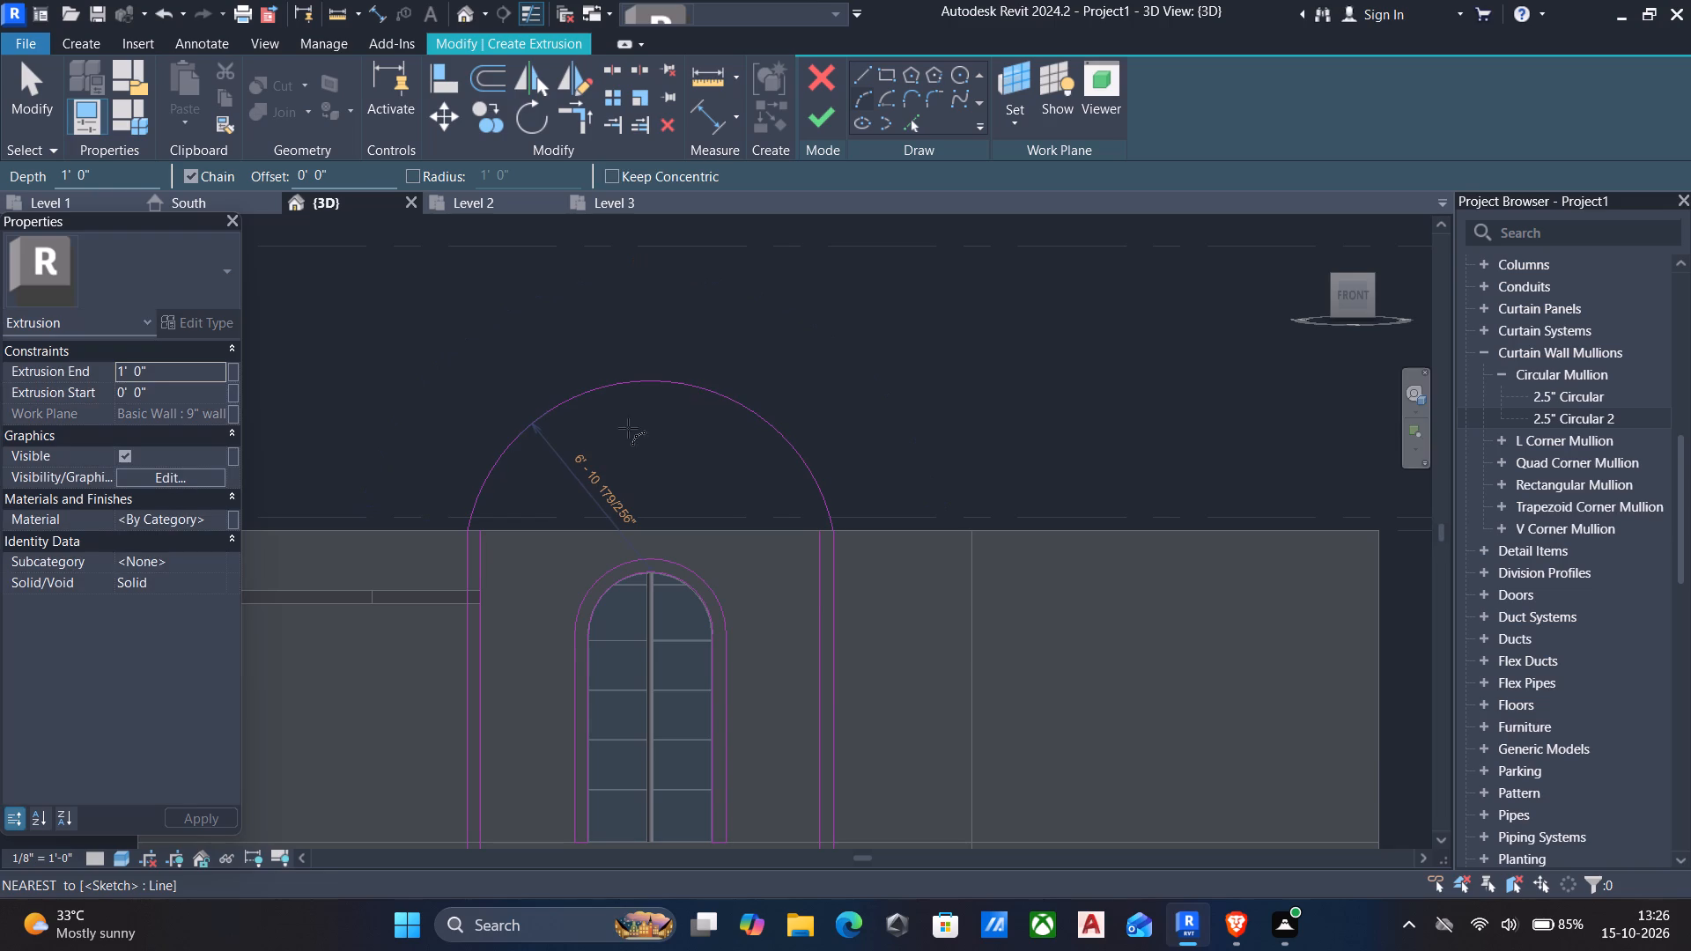
{"action": "key", "text": "Escape"}
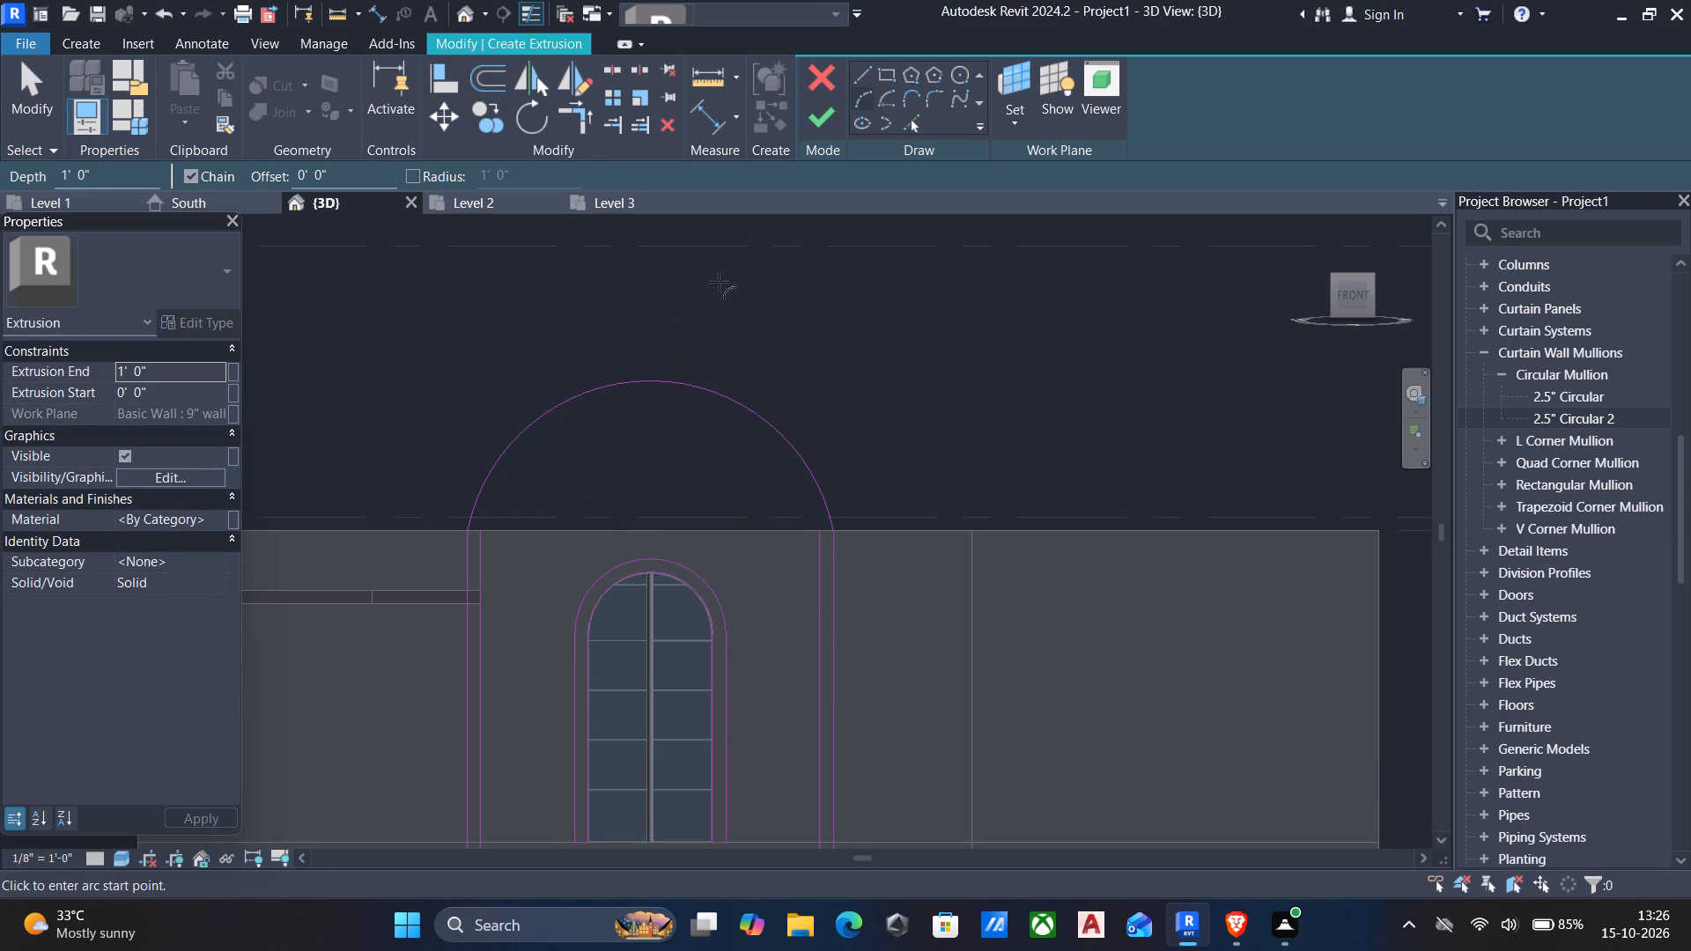
{"action": "key", "text": "Escape"}
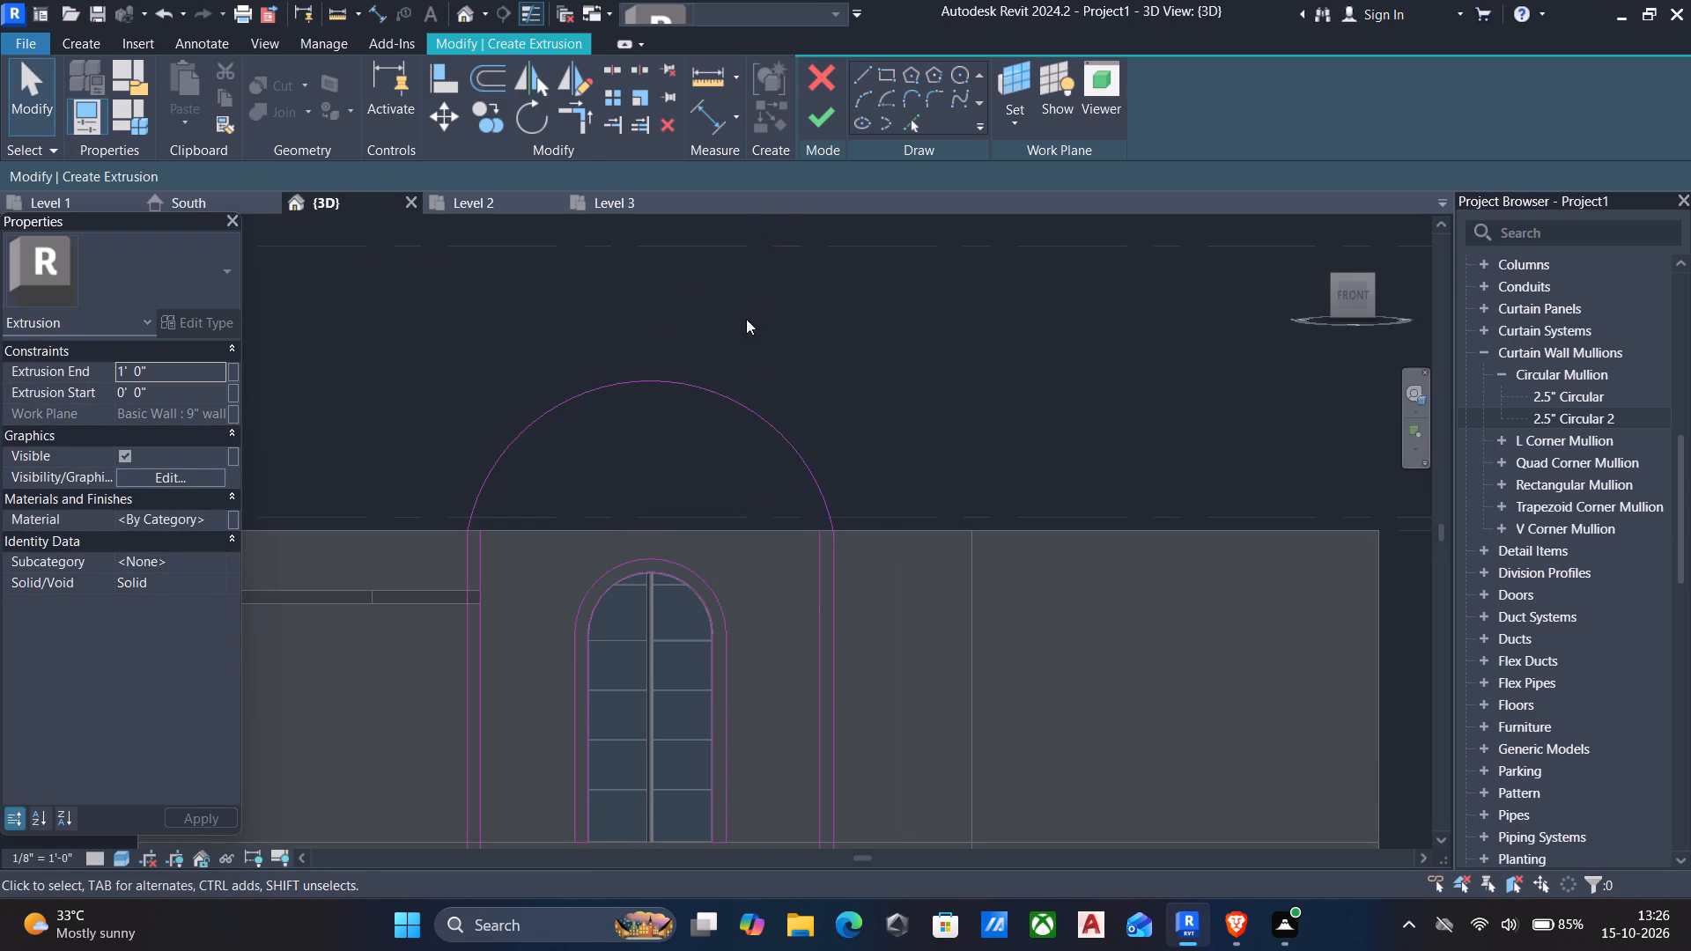
Add a concentric arc offset 6" inward from the large arc above the wall.
{"action": "left_click", "coordinate": [913, 118]}
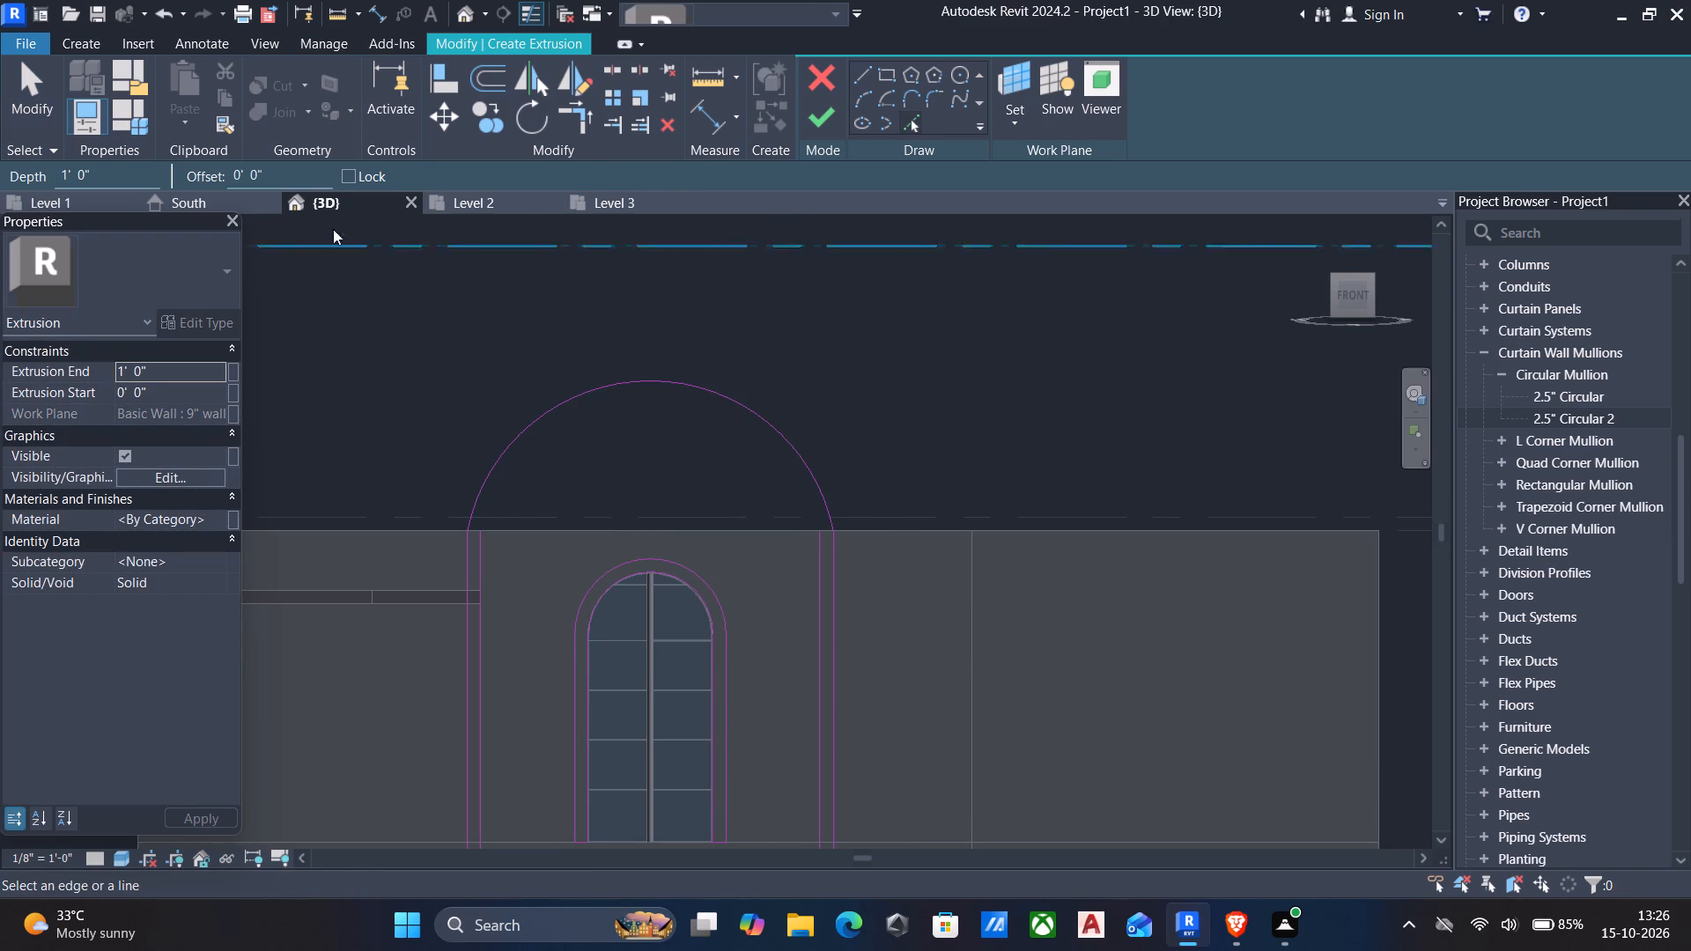
{"action": "left_click_drag", "start_coordinate": [297, 171], "coordinate": [0, 149]}
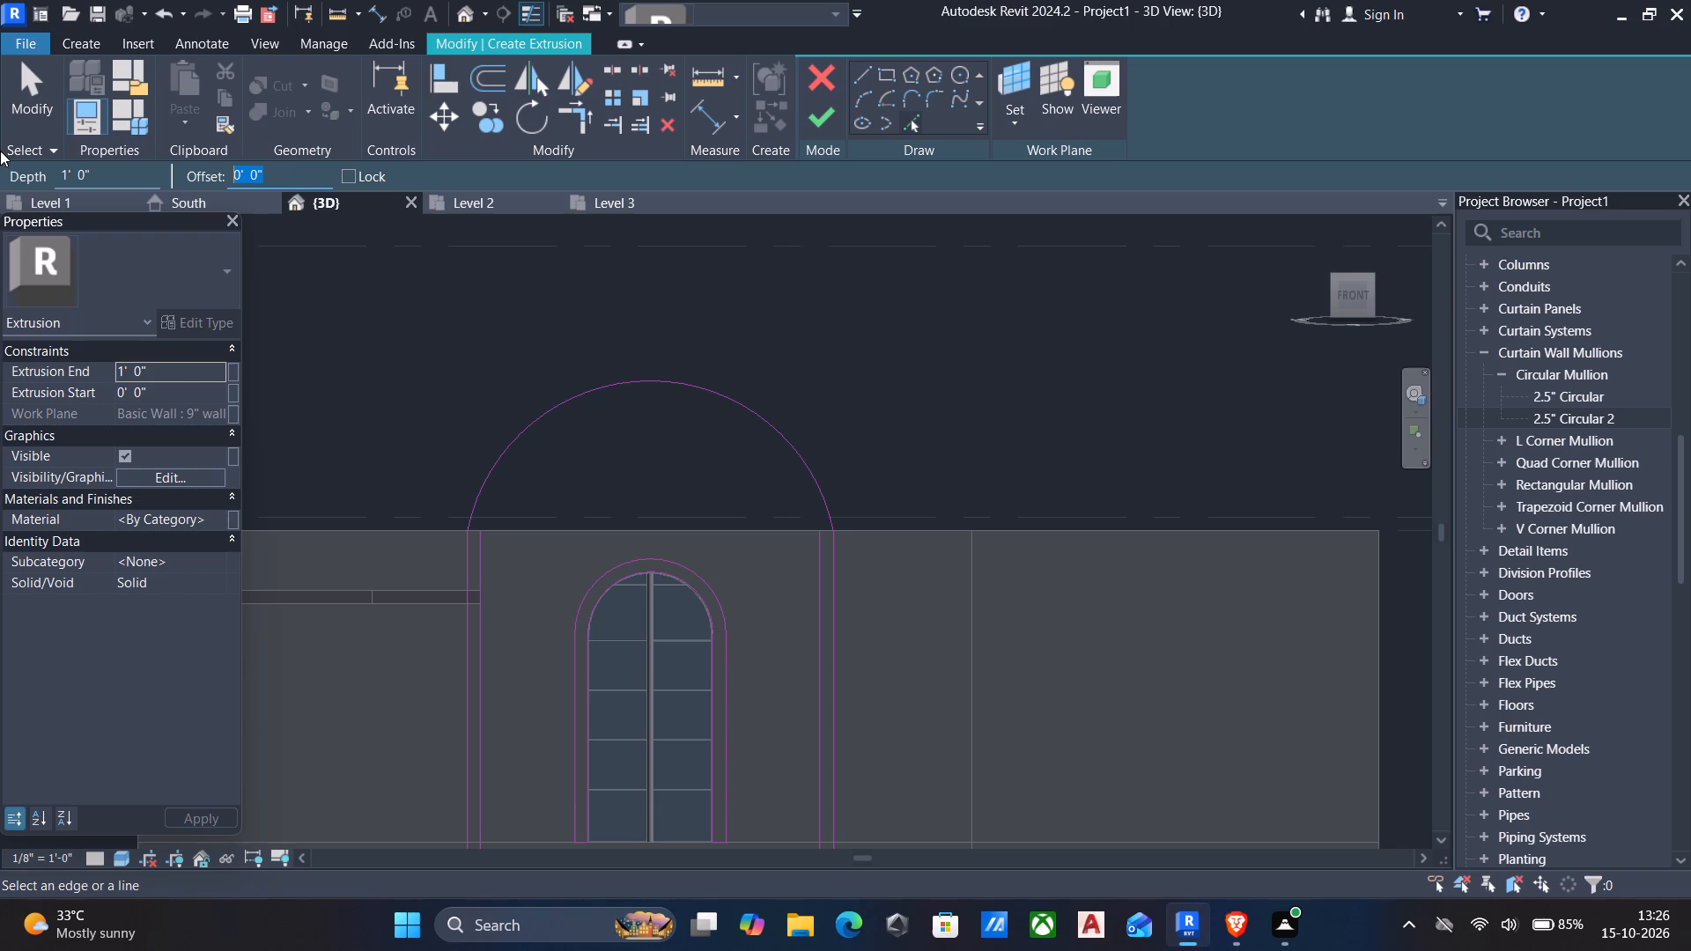
{"action": "key", "text": "6"}
{"action": "key", "text": "shift+quotedbl"}
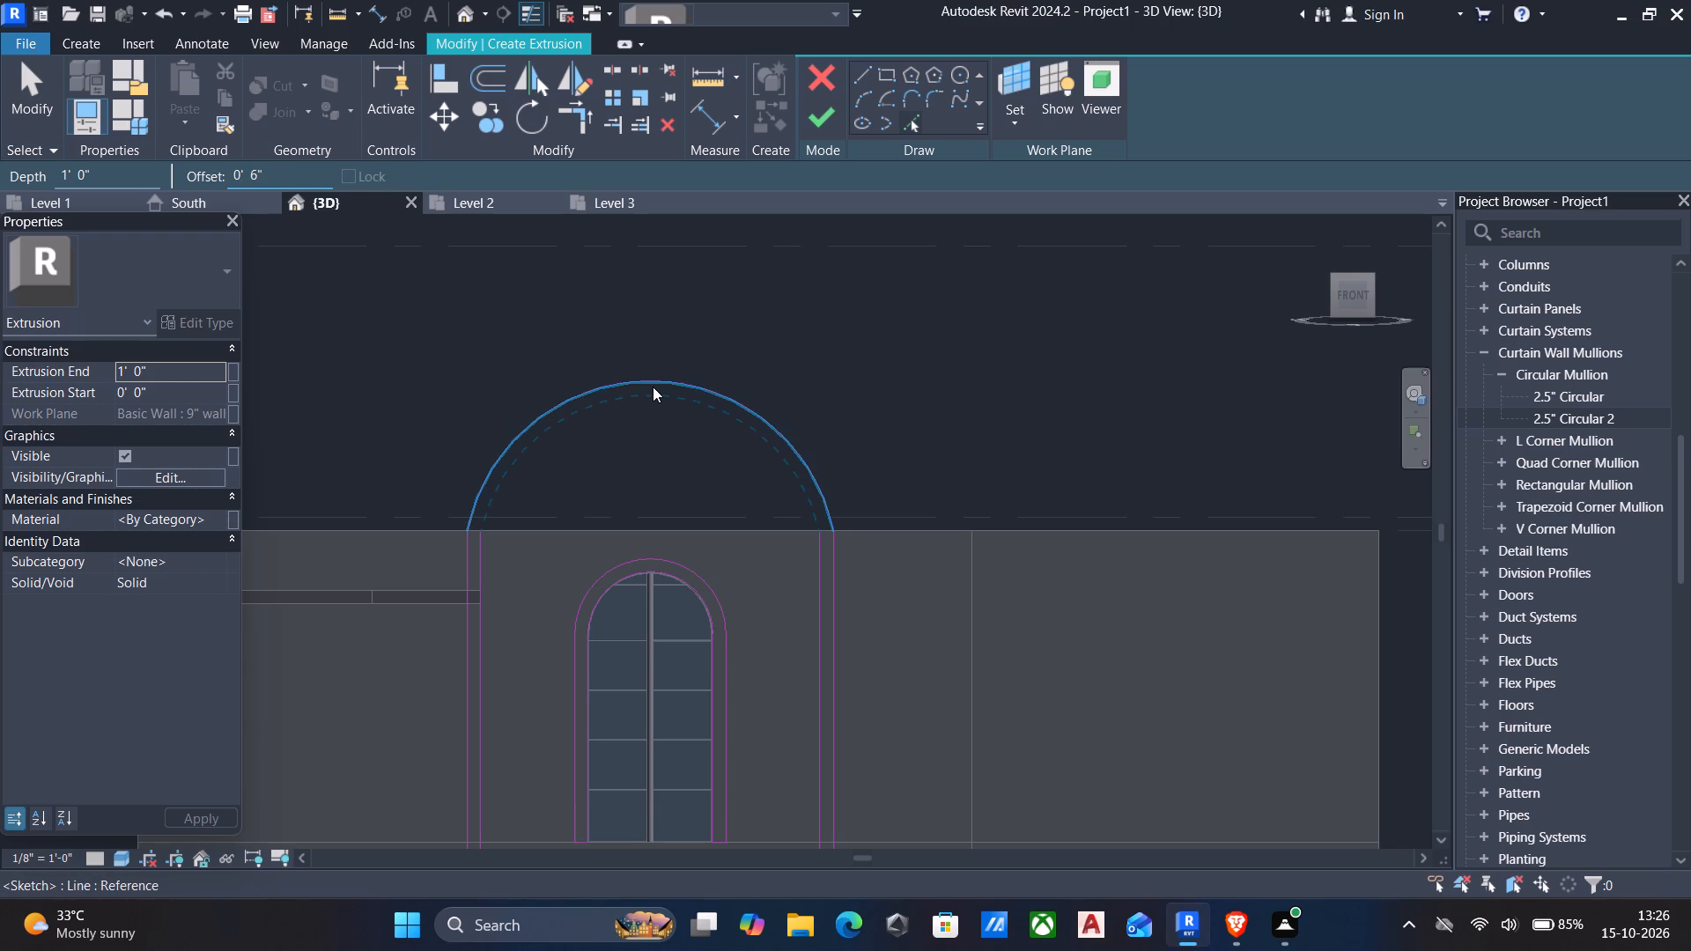
{"action": "left_click", "coordinate": [653, 387]}
{"action": "middle_click_drag", "start_coordinate": [644, 547], "coordinate": [654, 455]}
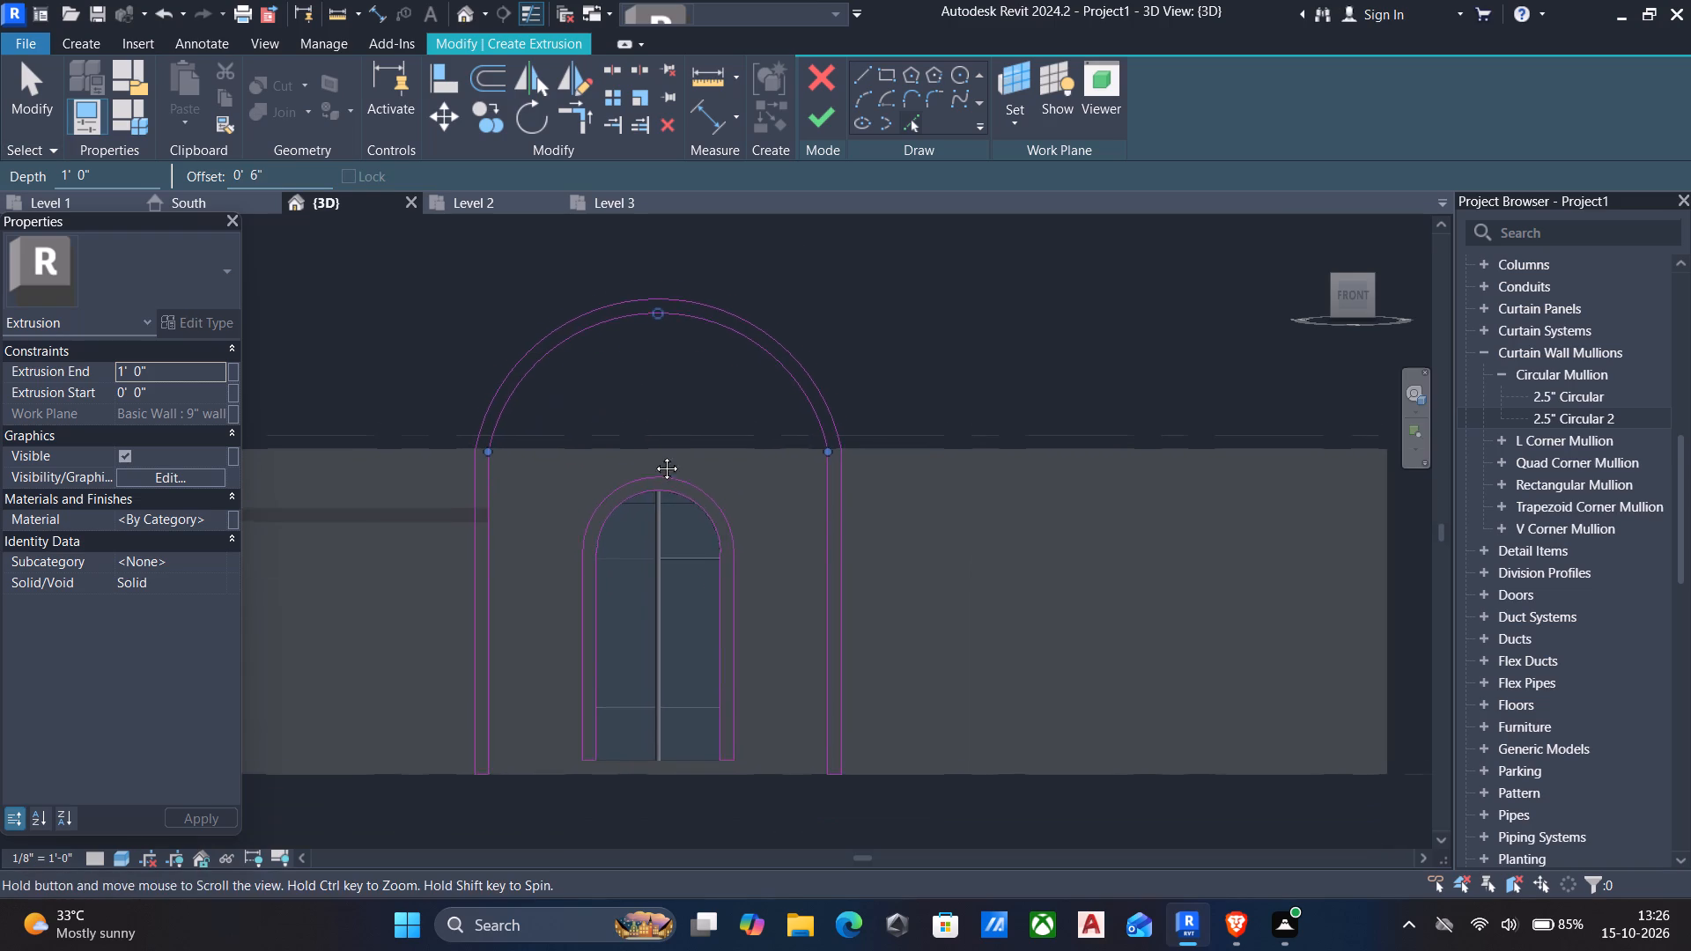
{"action": "middle_click_drag", "start_coordinate": [654, 455], "coordinate": [656, 447]}
{"action": "key", "text": "Escape"}
{"action": "middle_click_drag", "start_coordinate": [640, 516], "coordinate": [661, 427]}
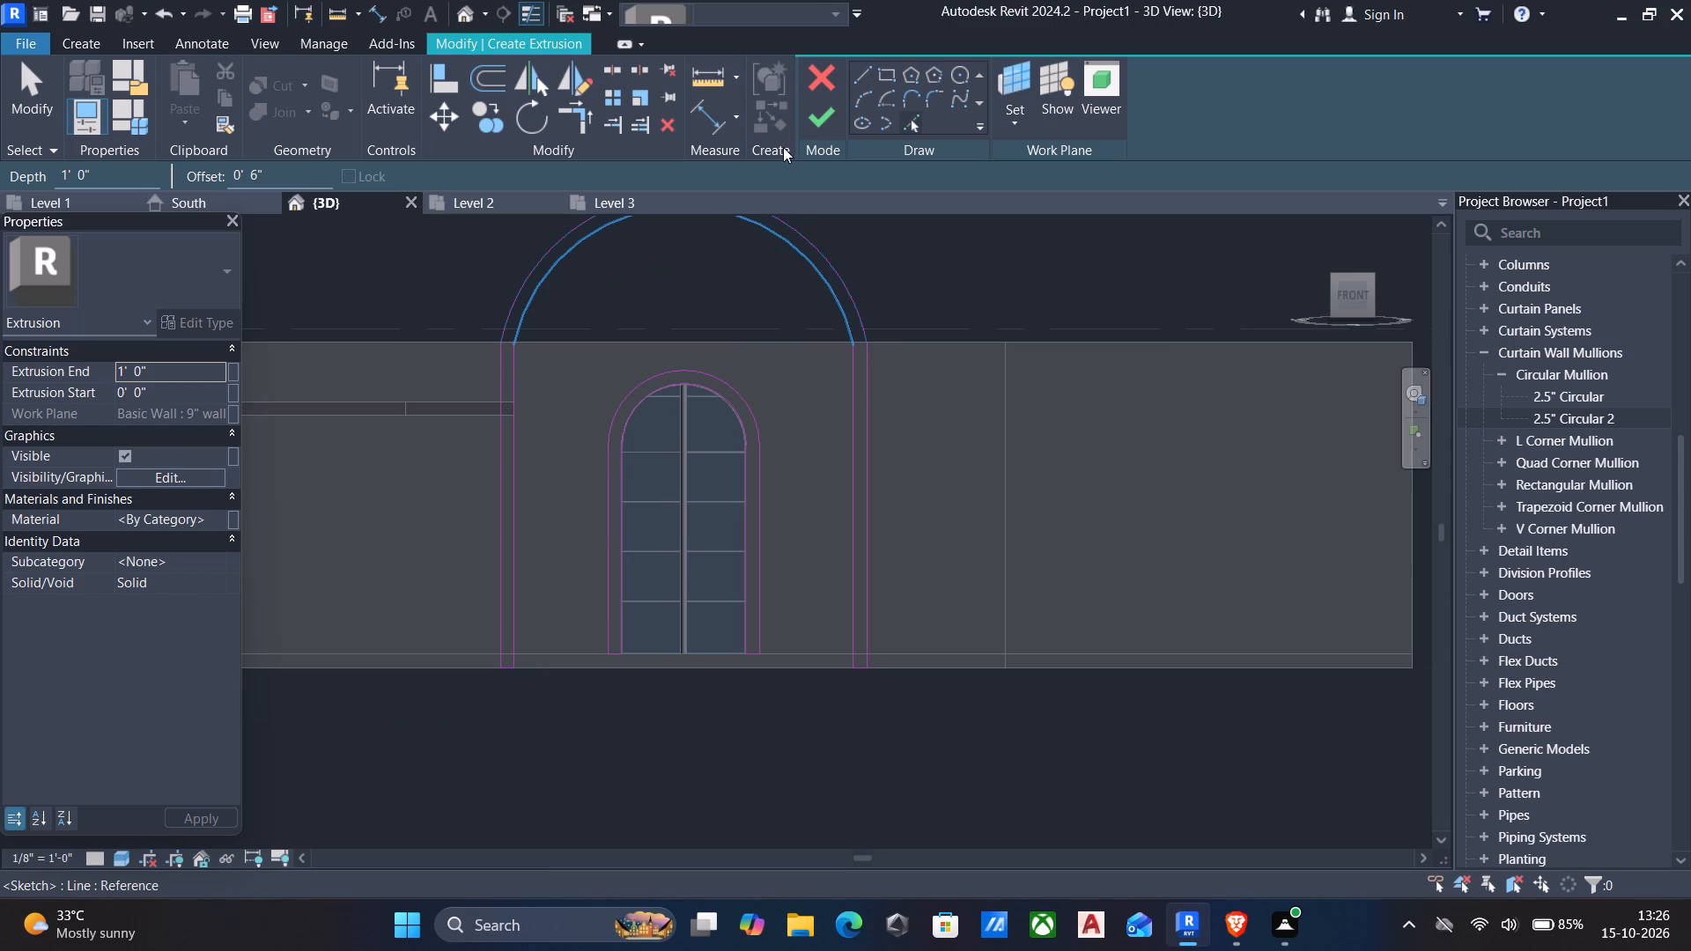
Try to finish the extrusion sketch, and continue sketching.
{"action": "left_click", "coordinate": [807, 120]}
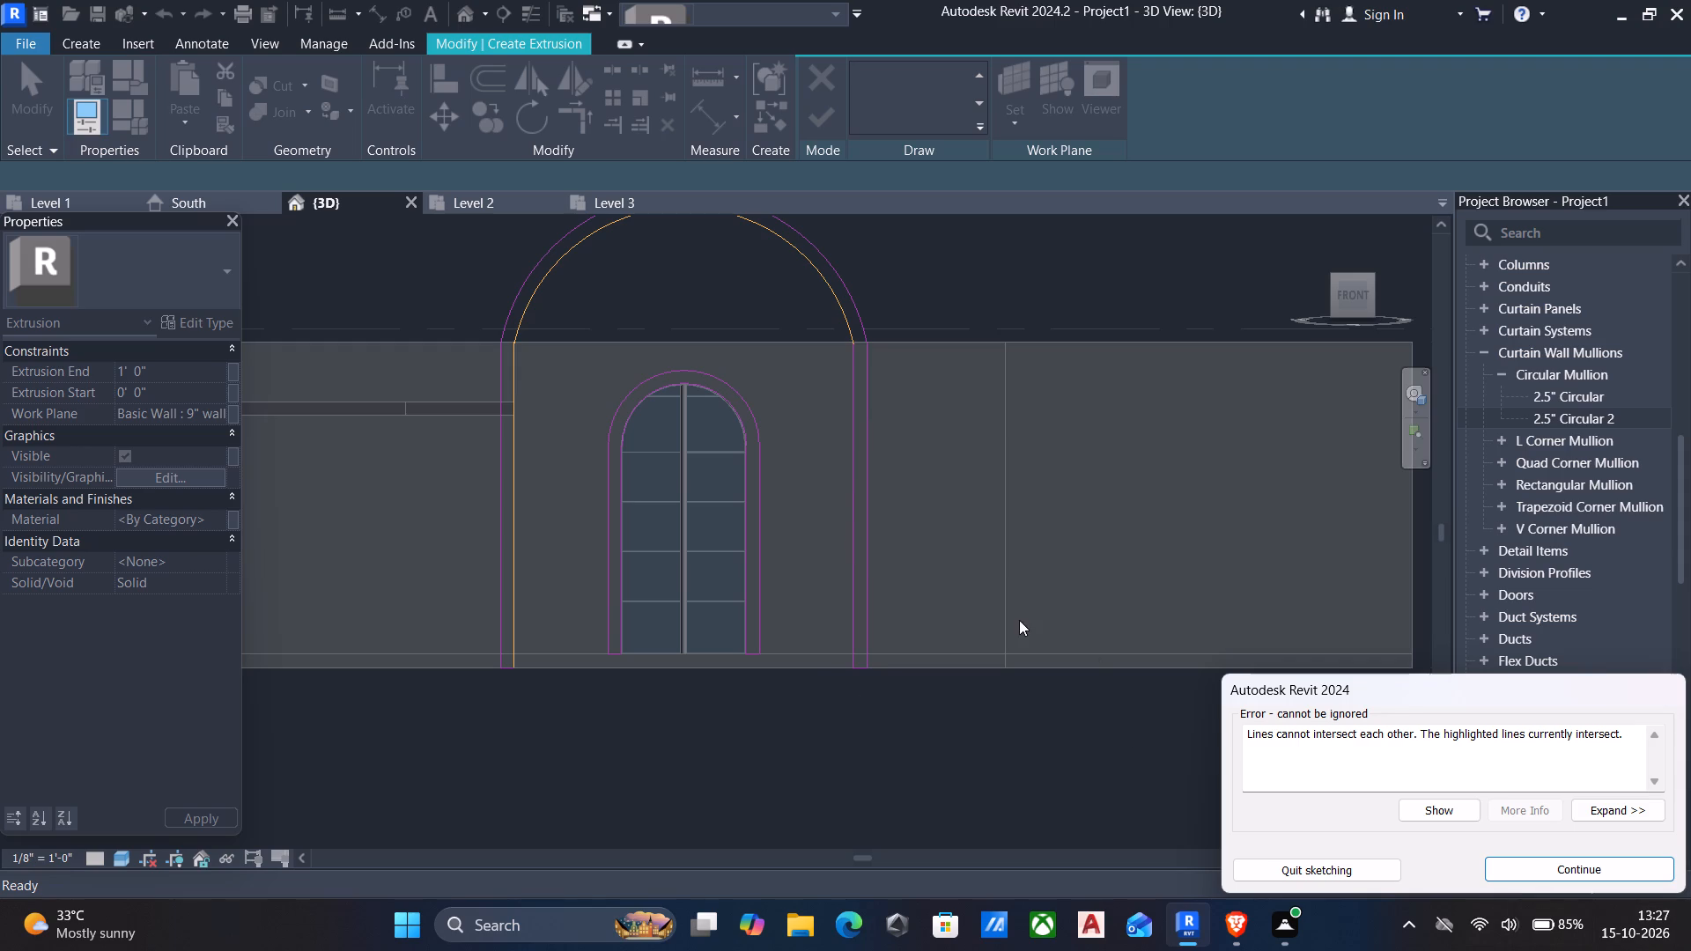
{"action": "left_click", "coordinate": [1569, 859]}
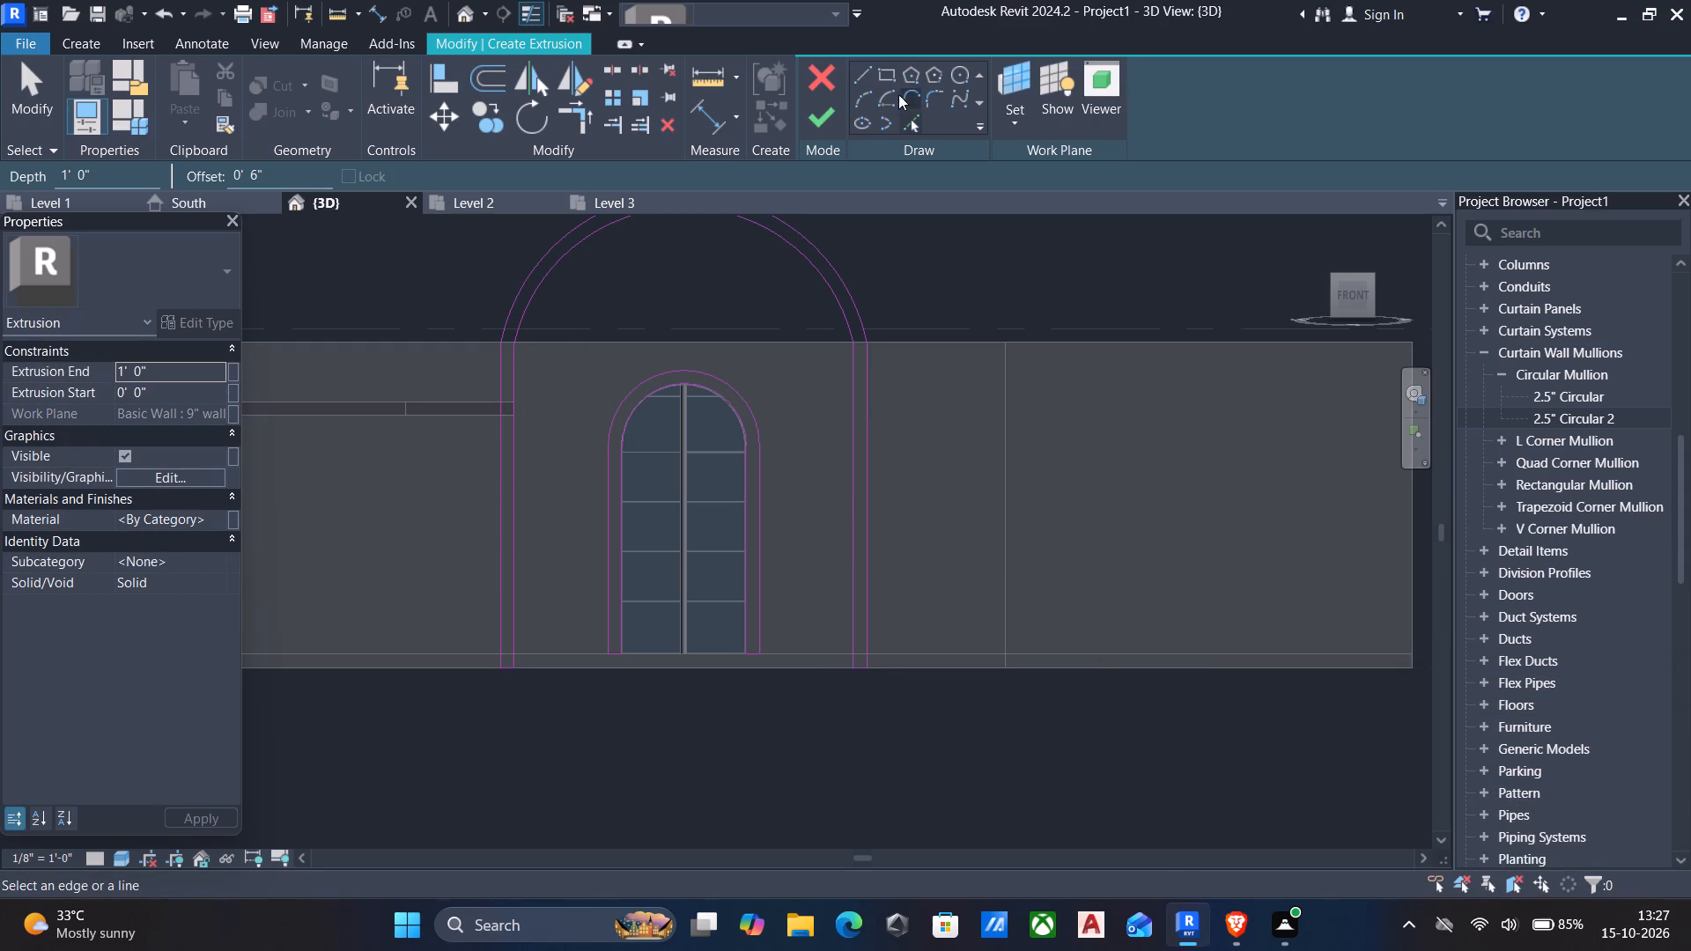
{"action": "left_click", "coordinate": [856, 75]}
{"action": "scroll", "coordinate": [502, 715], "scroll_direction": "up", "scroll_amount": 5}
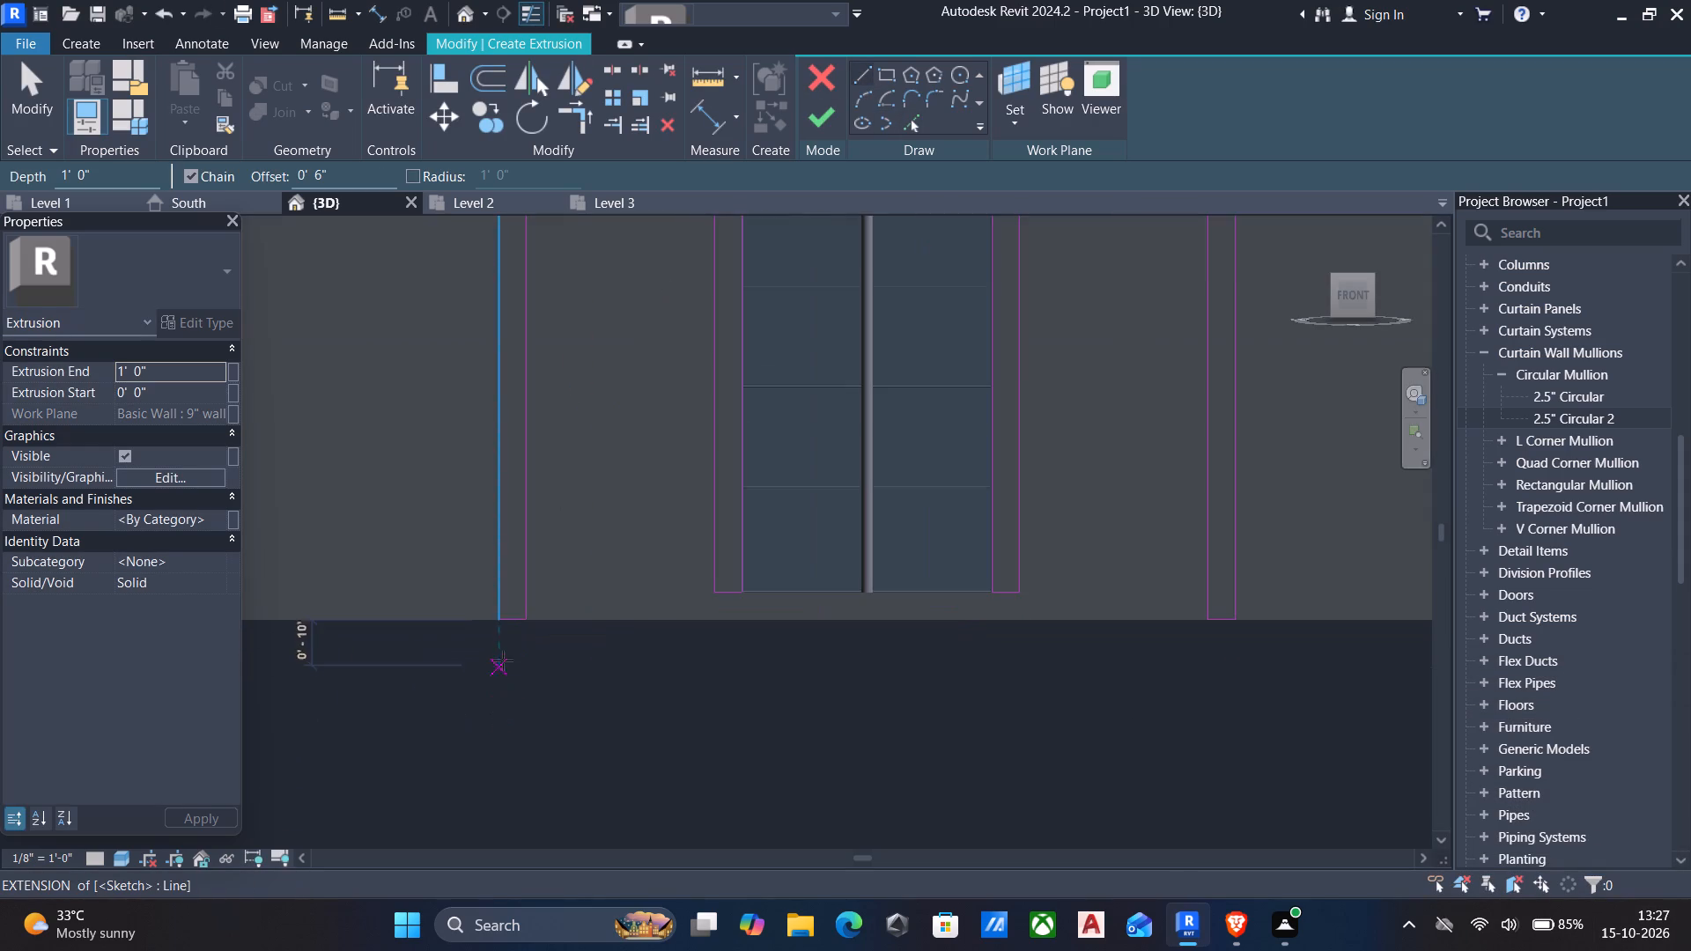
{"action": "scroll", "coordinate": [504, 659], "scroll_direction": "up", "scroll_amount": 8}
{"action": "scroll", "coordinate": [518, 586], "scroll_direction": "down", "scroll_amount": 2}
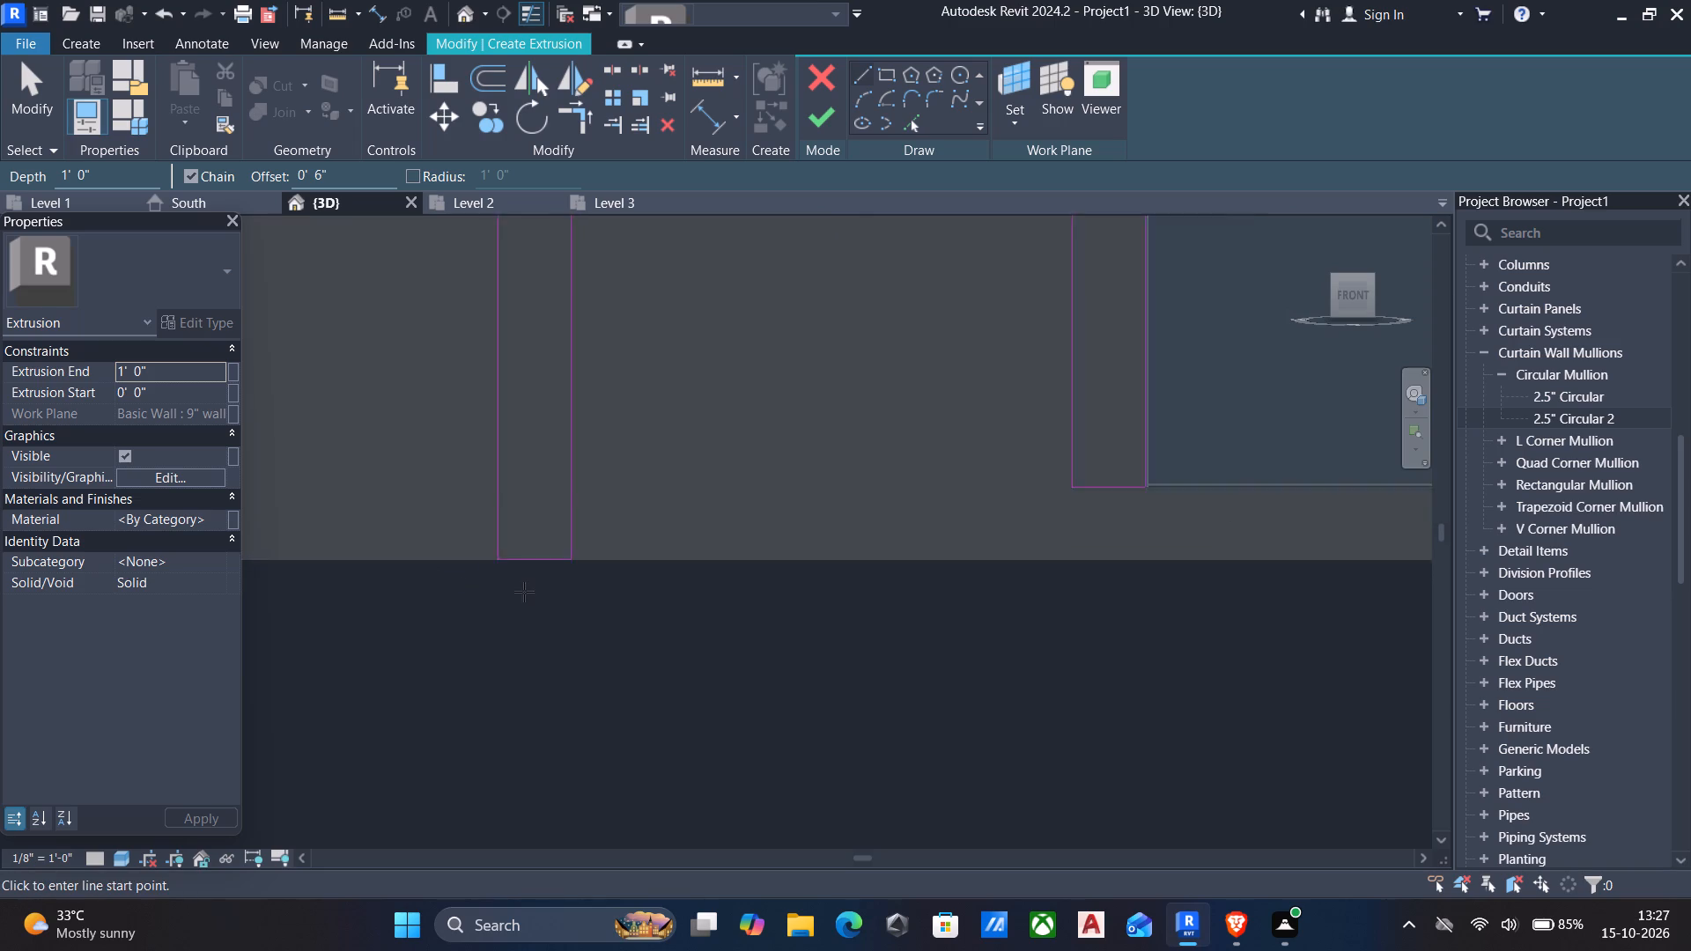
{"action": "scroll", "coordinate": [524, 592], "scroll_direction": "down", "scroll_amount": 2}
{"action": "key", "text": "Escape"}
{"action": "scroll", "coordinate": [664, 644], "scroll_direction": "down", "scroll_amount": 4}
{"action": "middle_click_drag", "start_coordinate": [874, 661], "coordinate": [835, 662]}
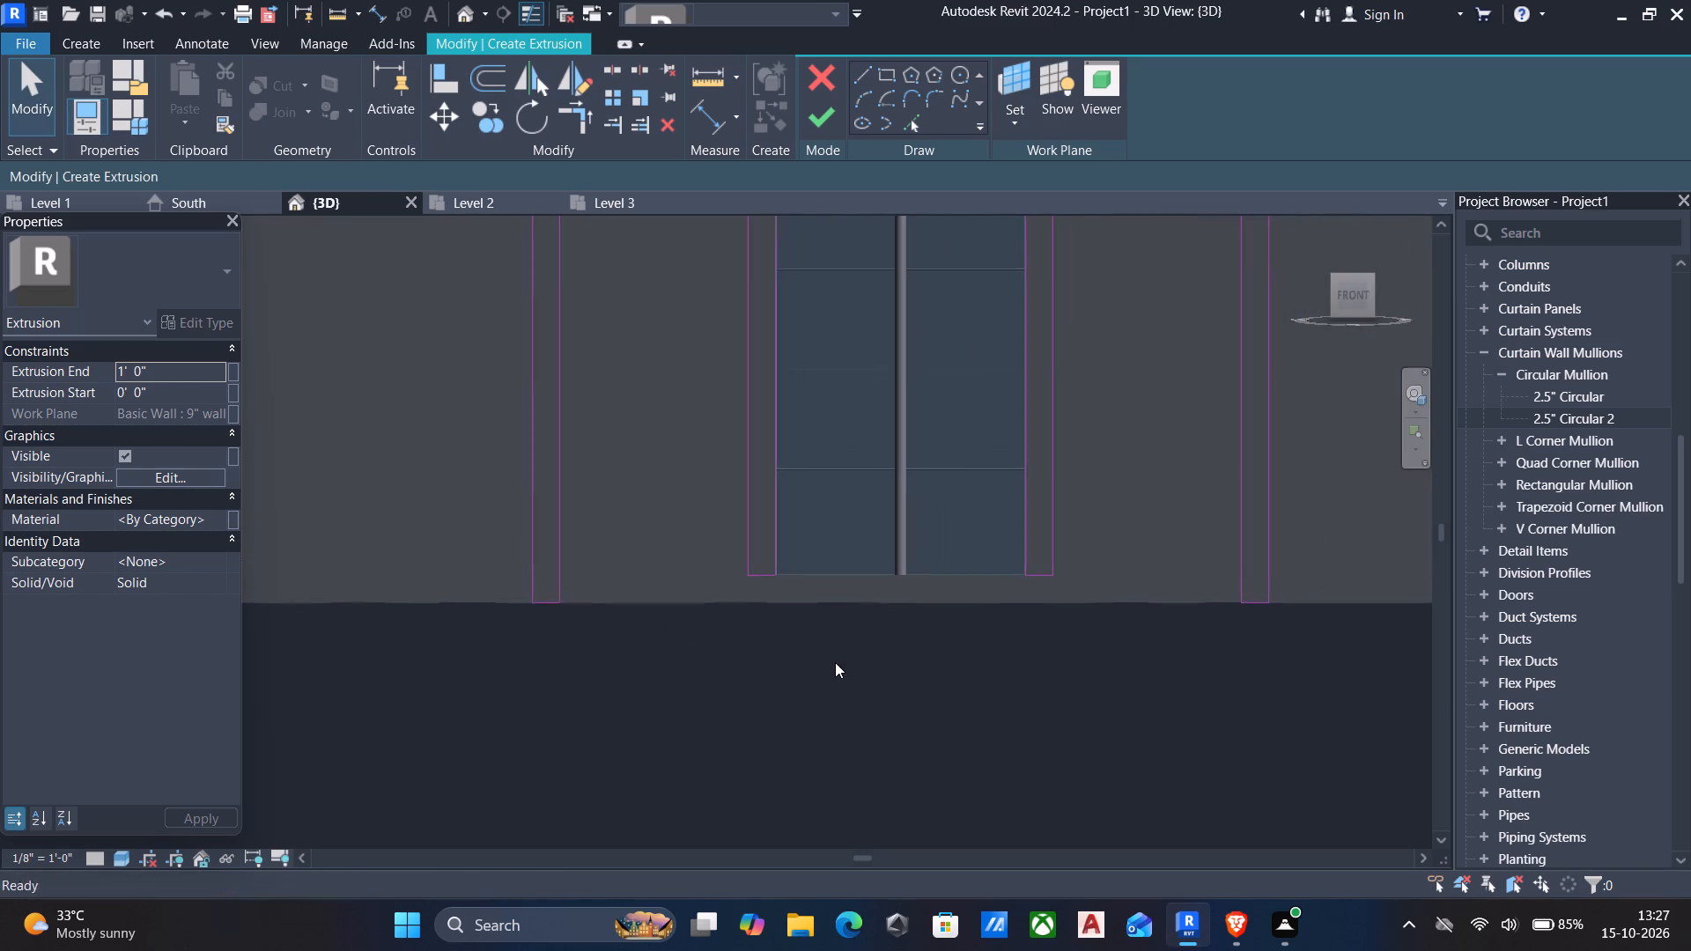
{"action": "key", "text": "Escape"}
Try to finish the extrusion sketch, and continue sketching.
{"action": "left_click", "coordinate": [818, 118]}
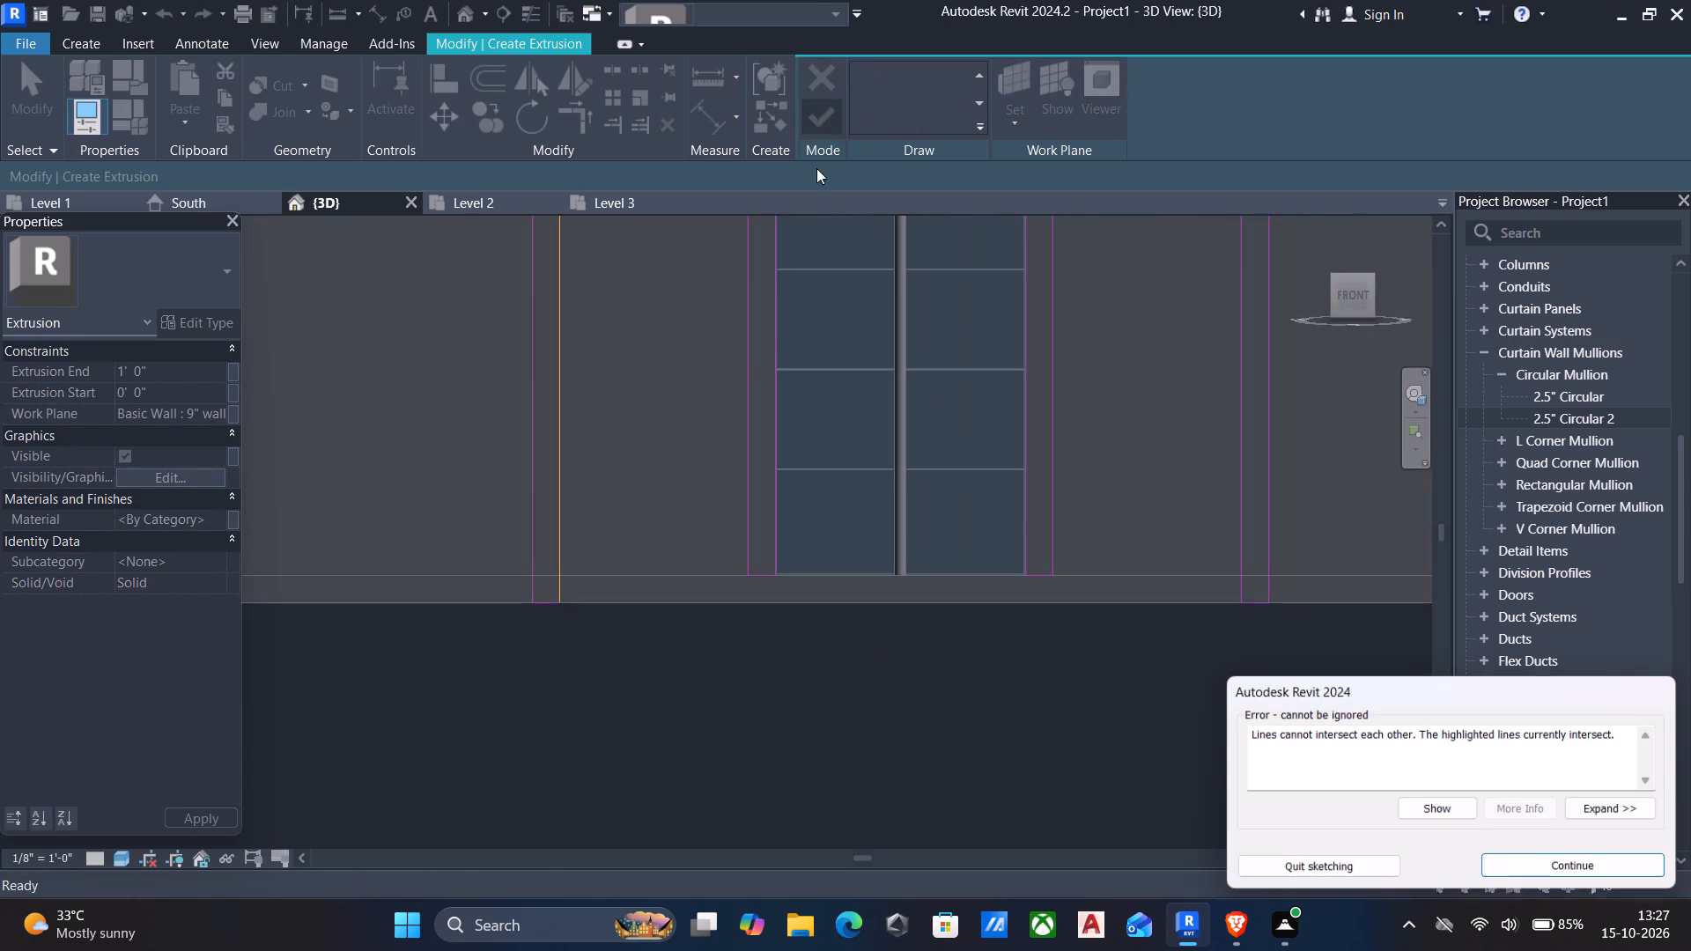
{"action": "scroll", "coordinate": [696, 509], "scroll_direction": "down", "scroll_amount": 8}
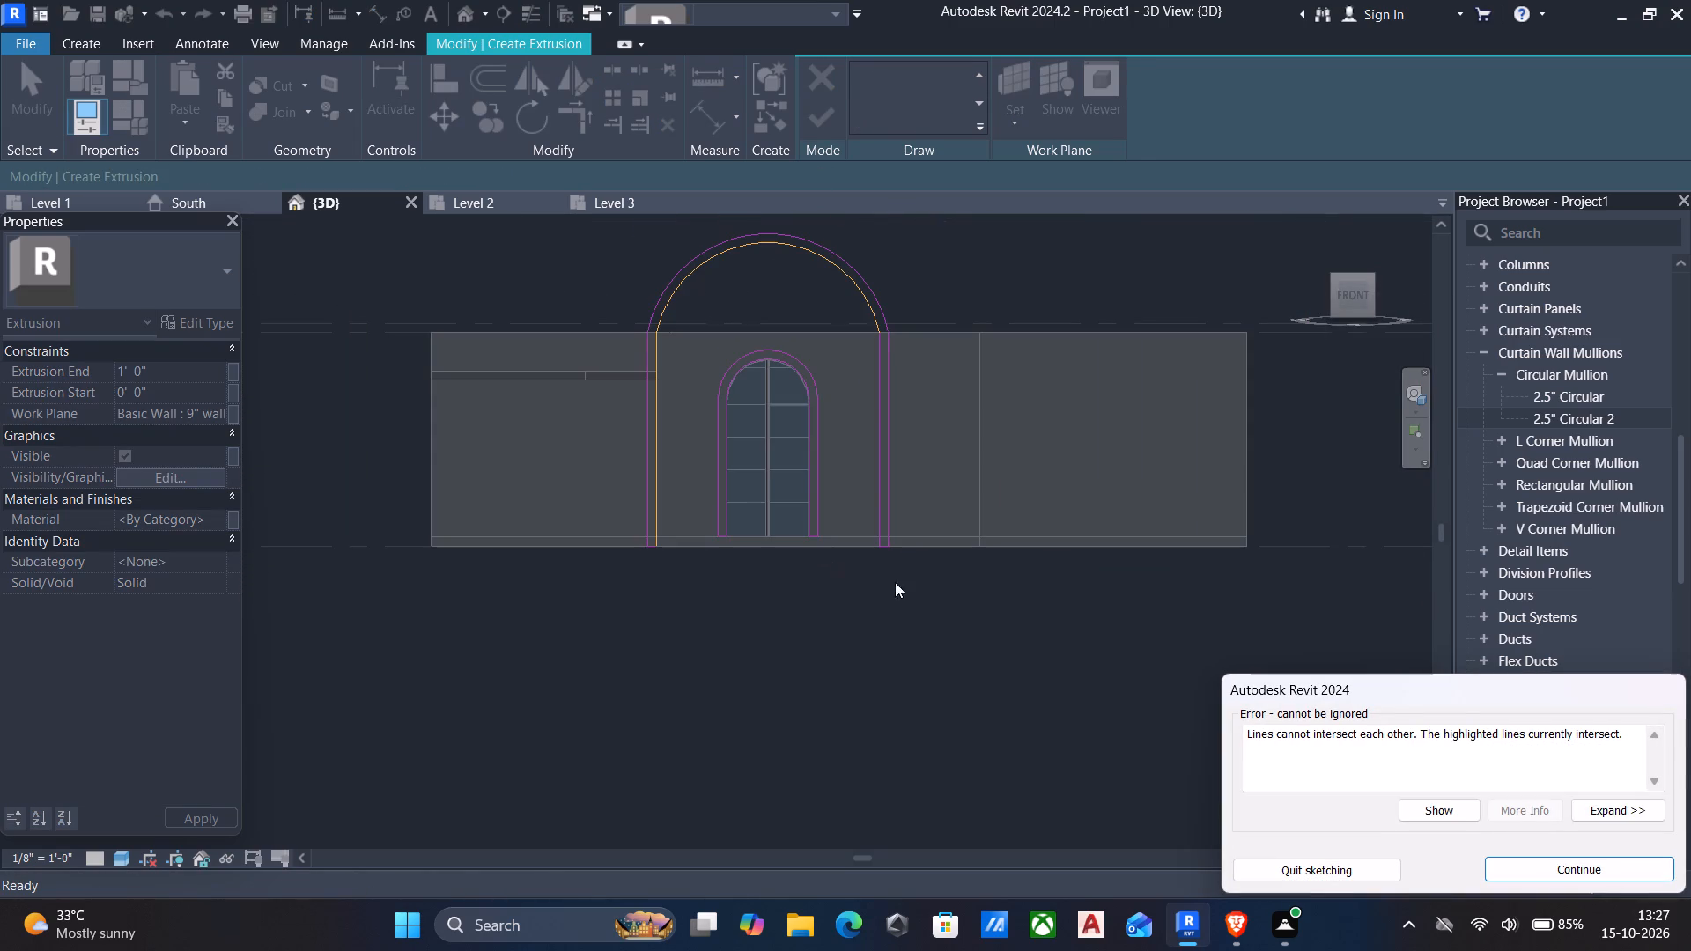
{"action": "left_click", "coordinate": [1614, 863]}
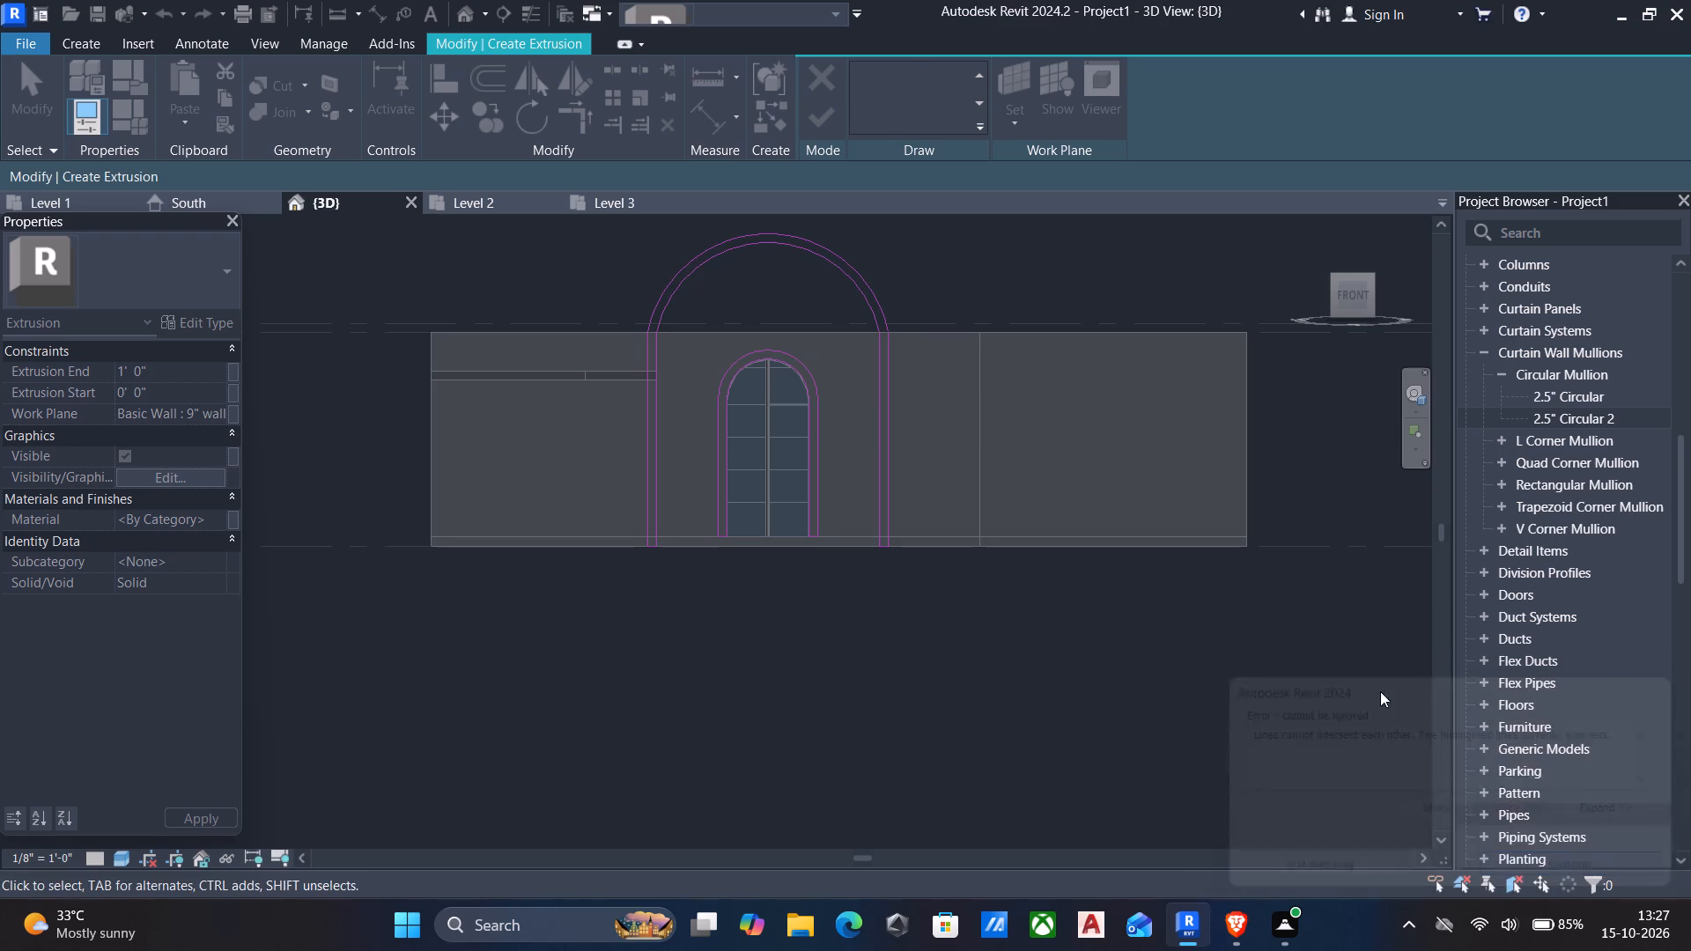
Trim the left inner vertical line of the outer surround and the inner large arc to a clean corner near the wall top.
{"action": "scroll", "coordinate": [638, 323], "scroll_direction": "up", "scroll_amount": 10}
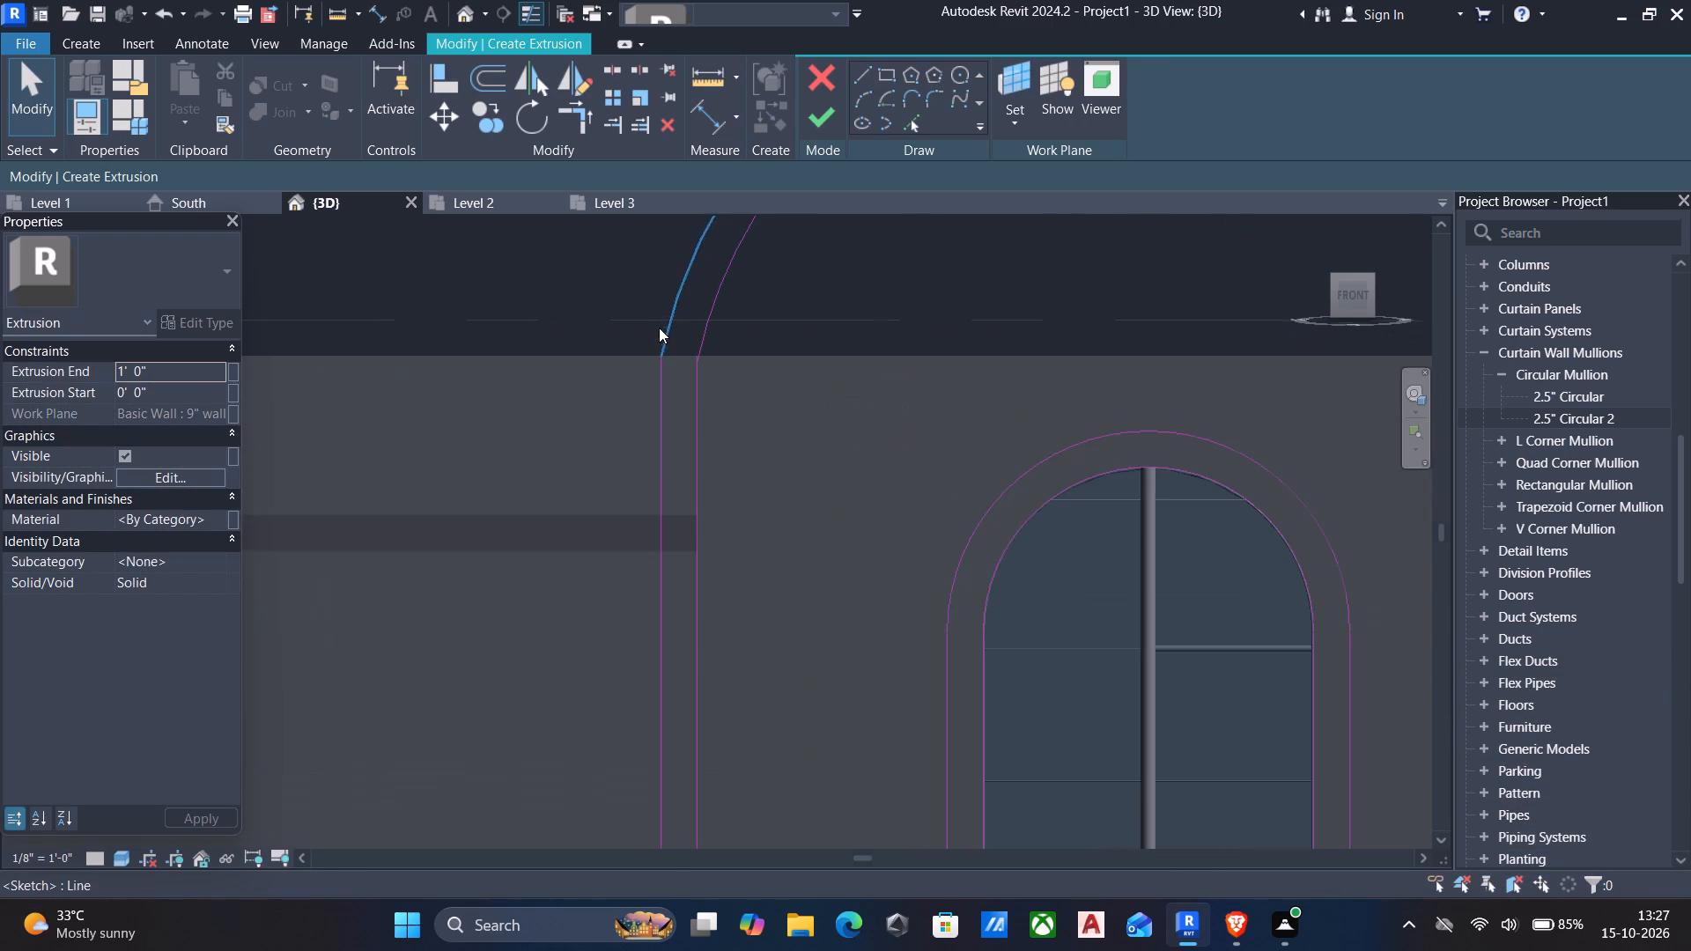
{"action": "scroll", "coordinate": [682, 347], "scroll_direction": "up", "scroll_amount": 9}
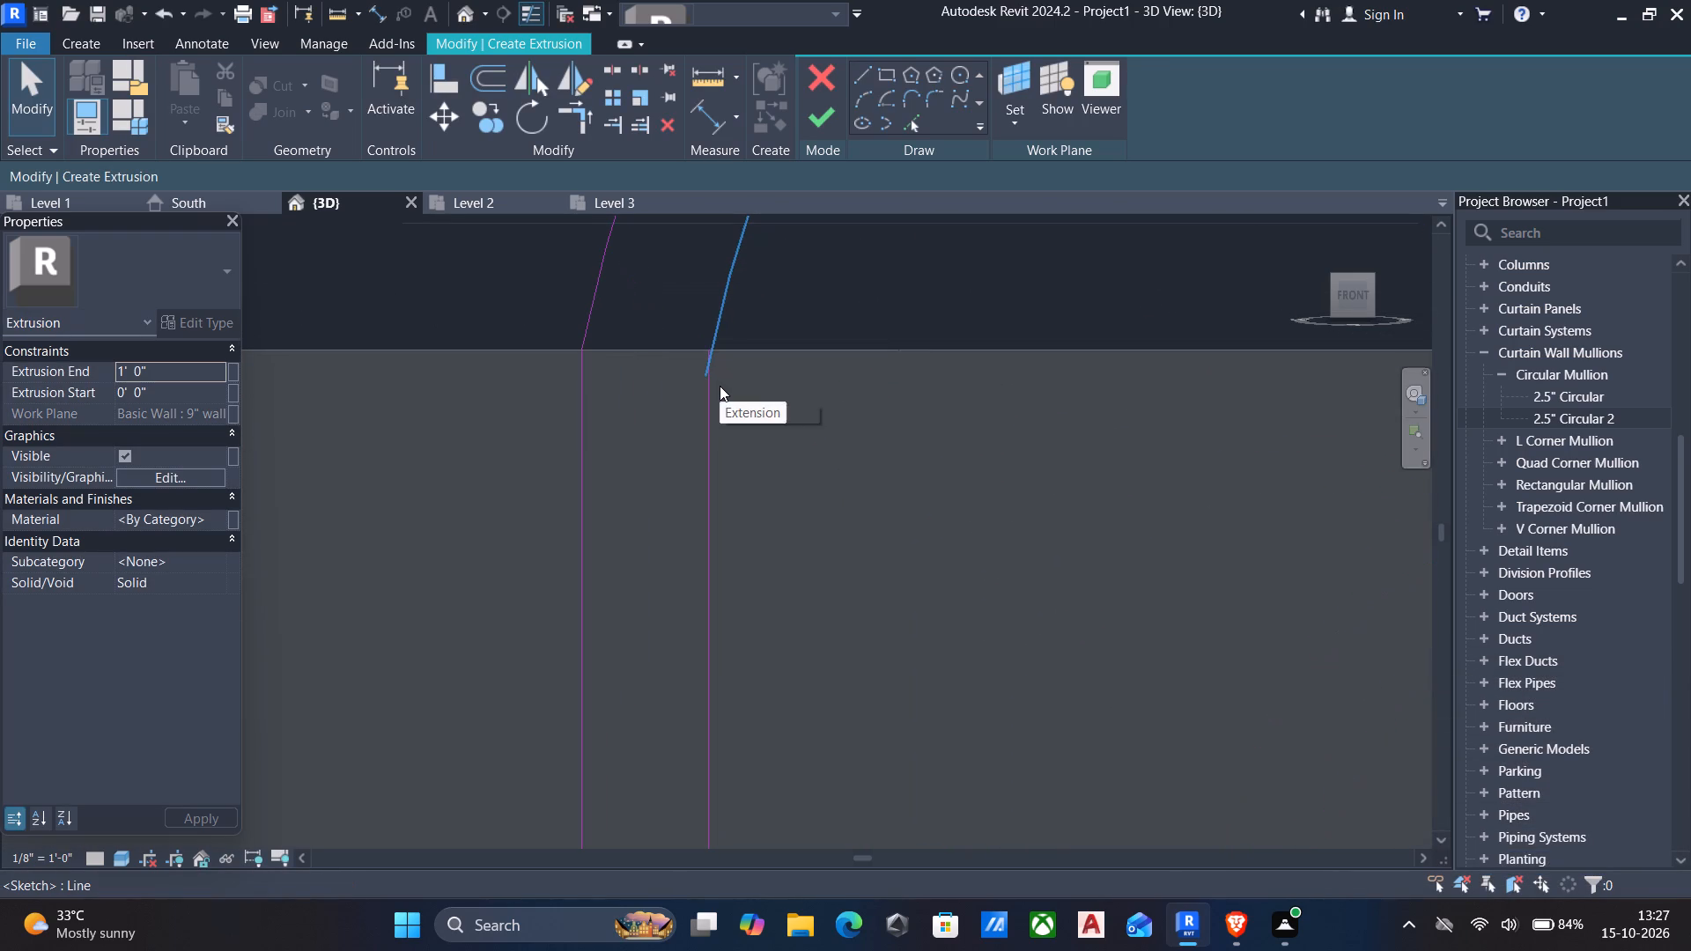
{"action": "type", "text": "tr"}
{"action": "left_click", "coordinate": [709, 405]}
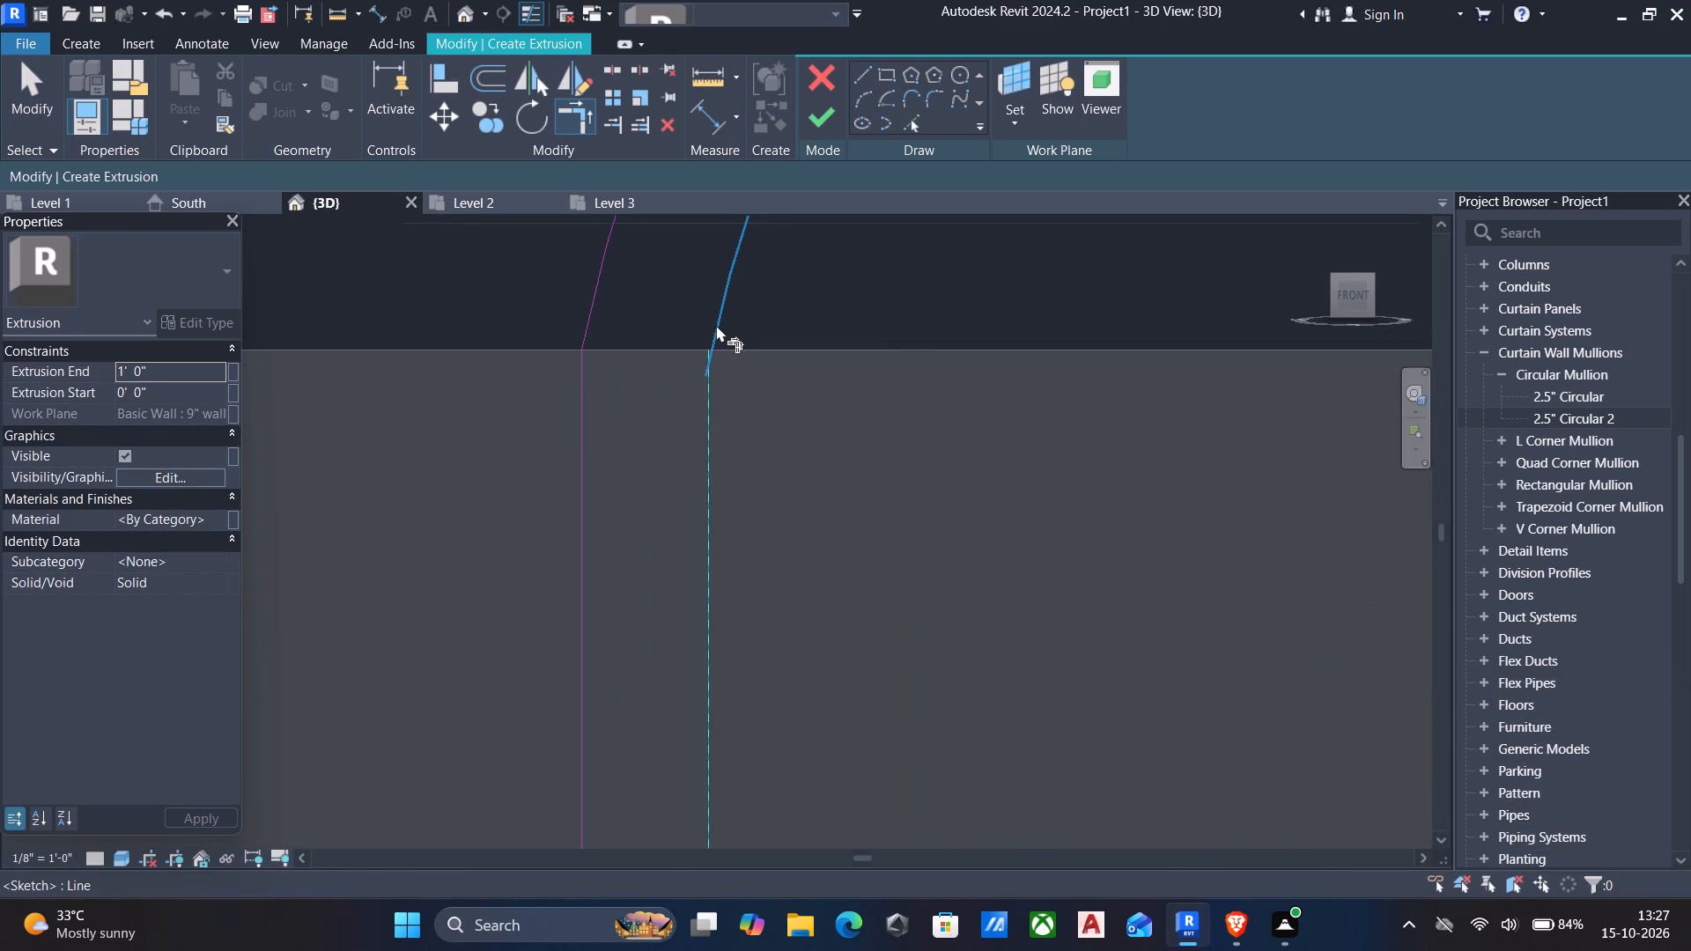
{"action": "left_click", "coordinate": [716, 325]}
{"action": "scroll", "coordinate": [793, 379], "scroll_direction": "down", "scroll_amount": 10}
{"action": "middle_click_drag", "start_coordinate": [888, 431], "coordinate": [868, 431]}
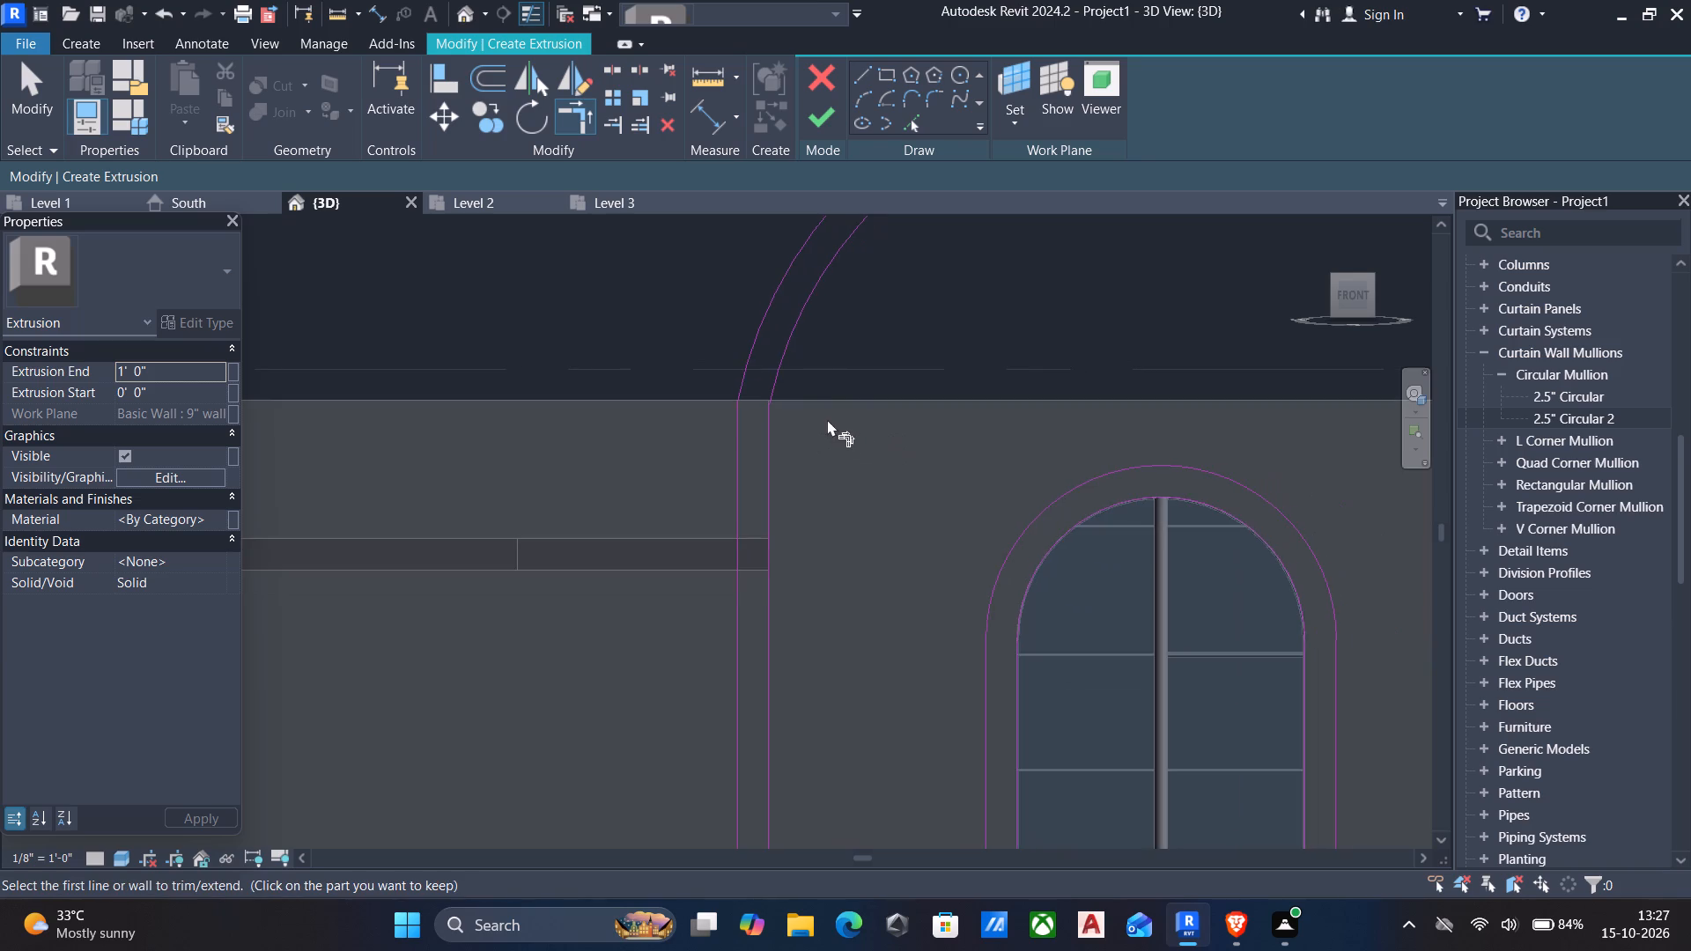
{"action": "scroll", "coordinate": [821, 417], "scroll_direction": "up", "scroll_amount": 6}
{"action": "scroll", "coordinate": [714, 351], "scroll_direction": "up", "scroll_amount": 5}
{"action": "scroll", "coordinate": [687, 420], "scroll_direction": "up", "scroll_amount": 5}
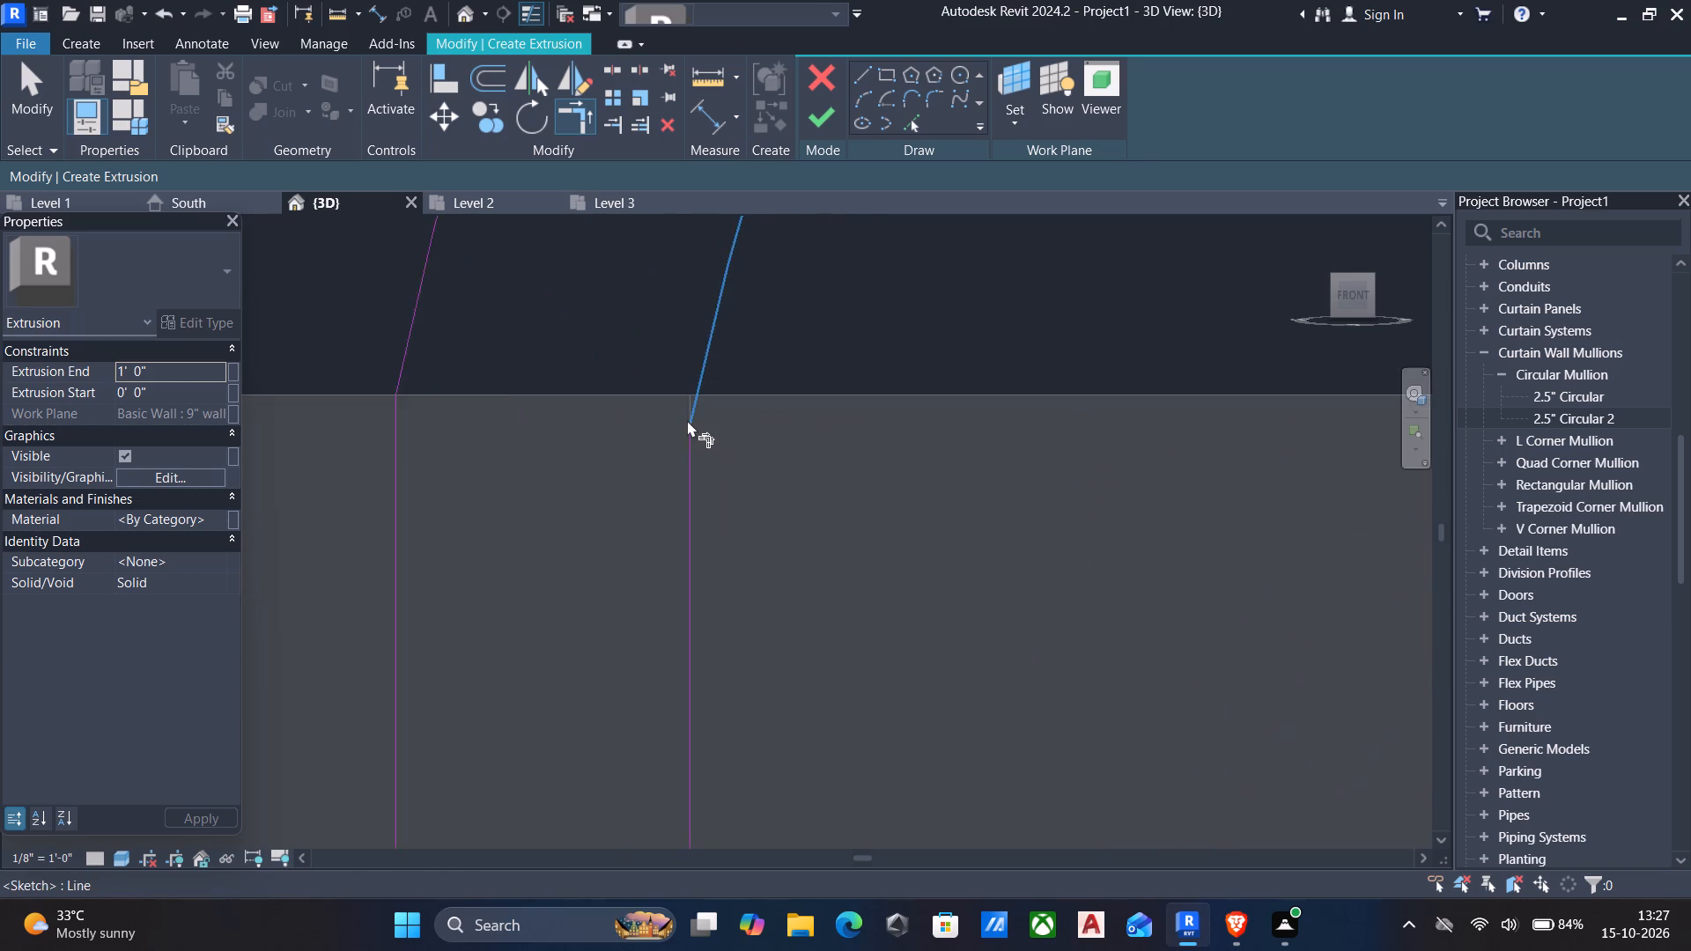
{"action": "scroll", "coordinate": [687, 420], "scroll_direction": "up", "scroll_amount": 11}
{"action": "scroll", "coordinate": [687, 420], "scroll_direction": "down", "scroll_amount": 6}
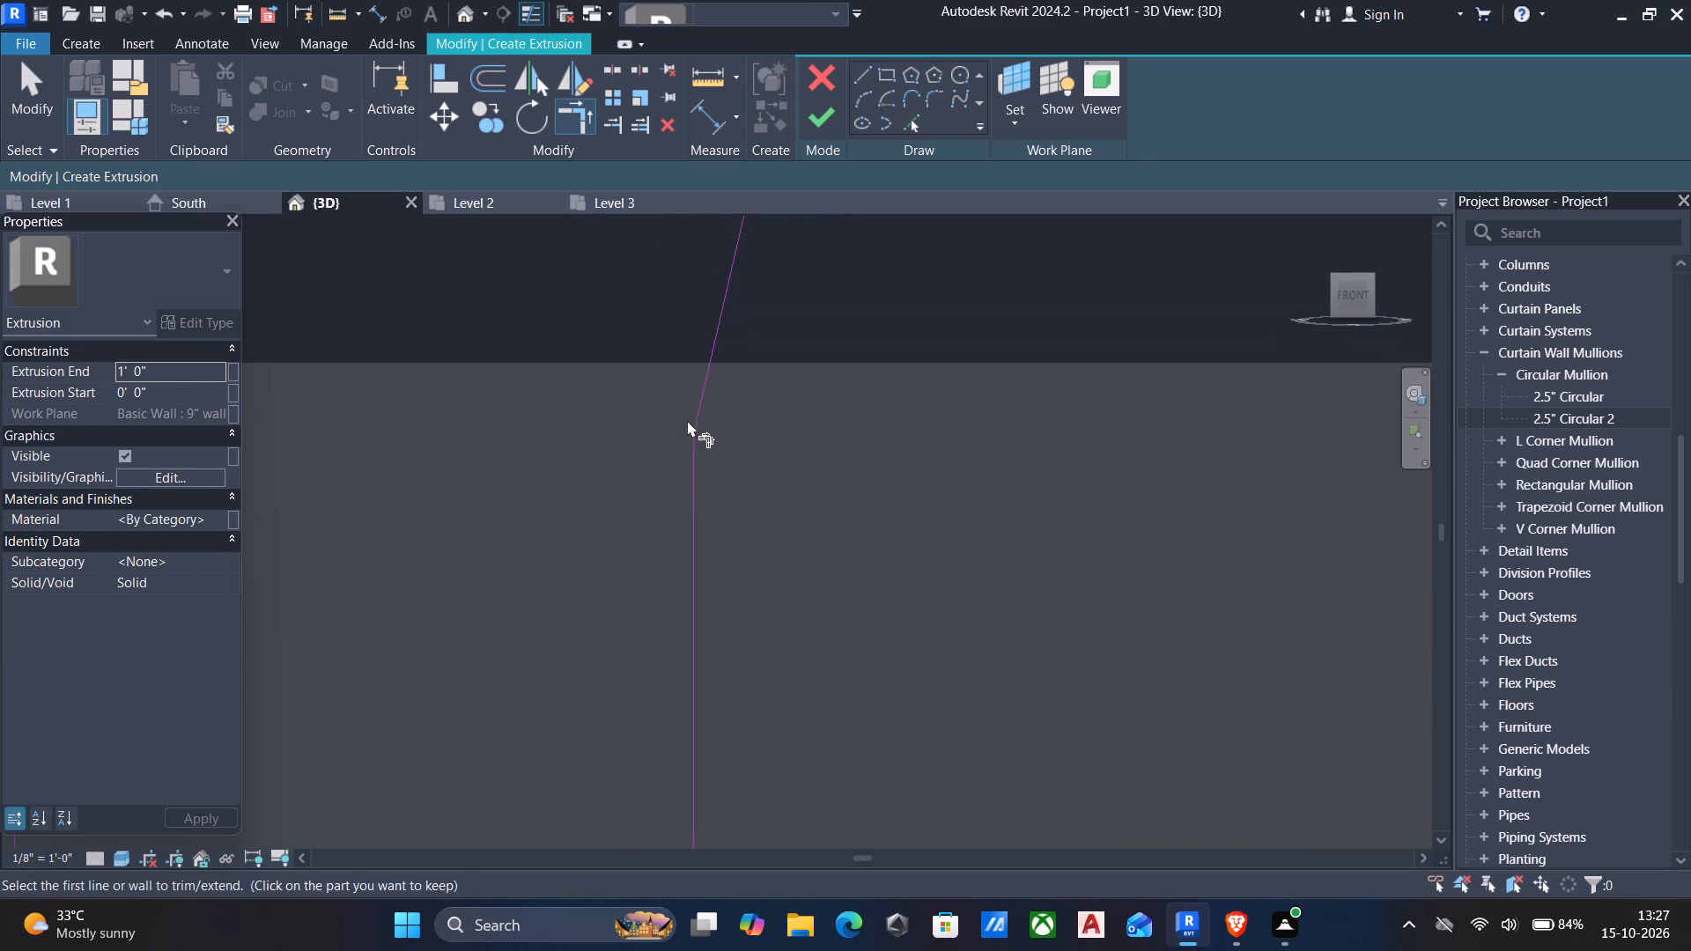
{"action": "scroll", "coordinate": [687, 420], "scroll_direction": "down", "scroll_amount": 20}
{"action": "scroll", "coordinate": [687, 420], "scroll_direction": "down", "scroll_amount": 10}
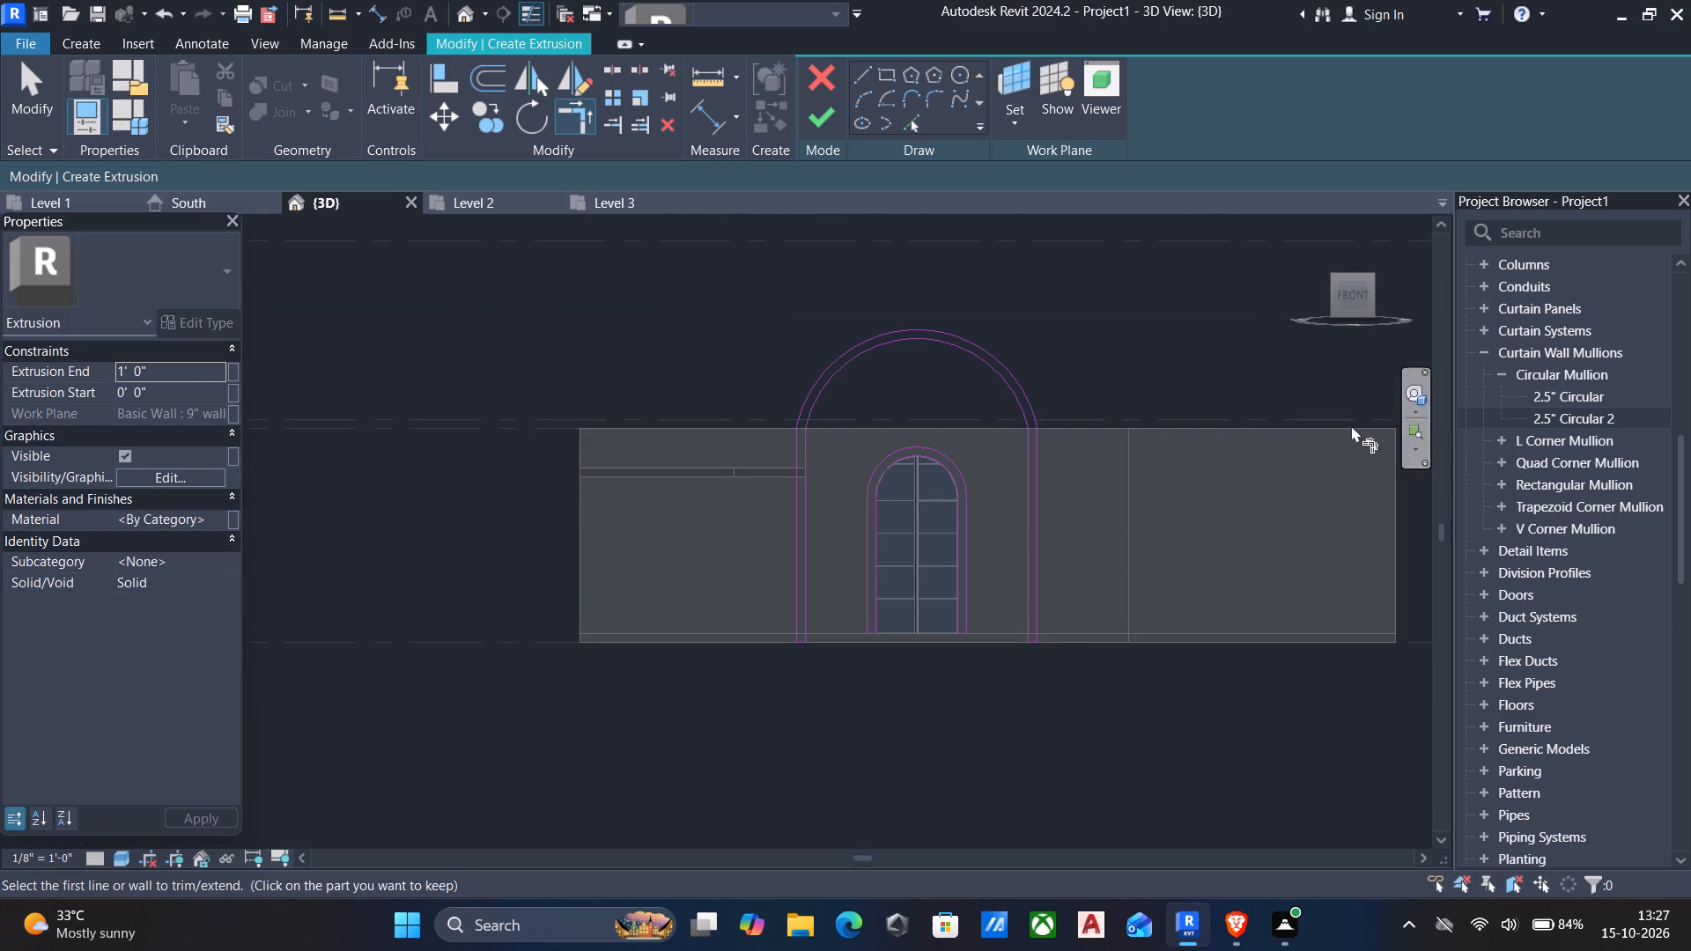
Trim the right inner vertical line of the outer surround and the inner large arc to a clean corner.
{"action": "scroll", "coordinate": [1097, 423], "scroll_direction": "up", "scroll_amount": 5}
{"action": "scroll", "coordinate": [928, 440], "scroll_direction": "up", "scroll_amount": 6}
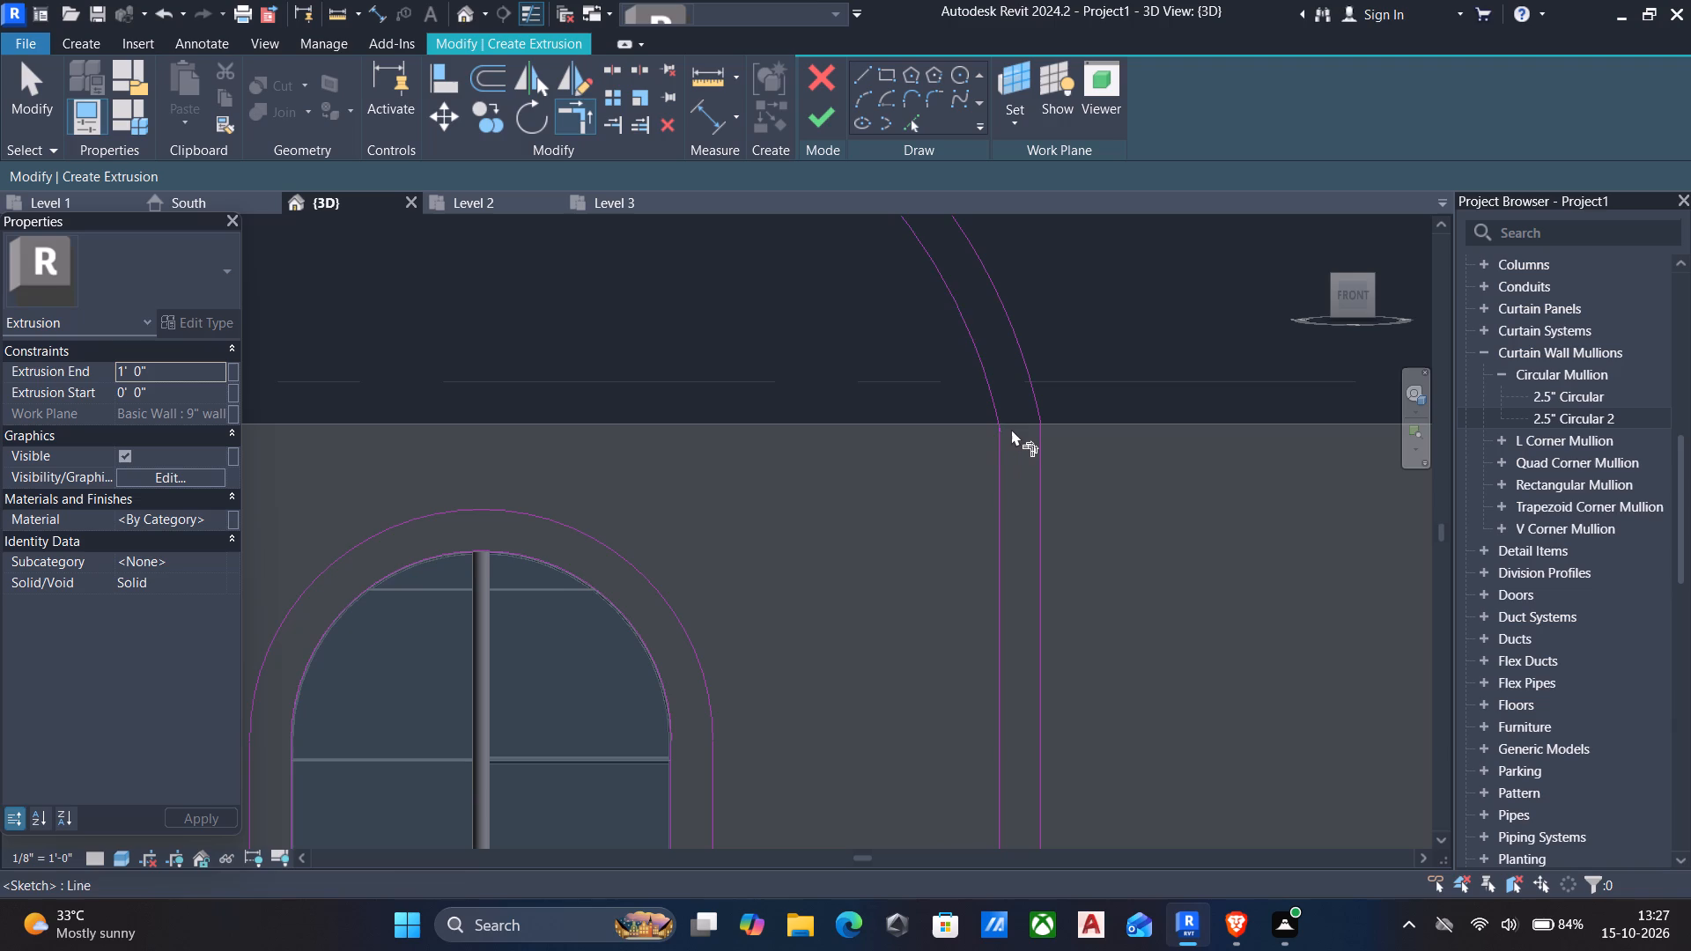
{"action": "left_click", "coordinate": [998, 458]}
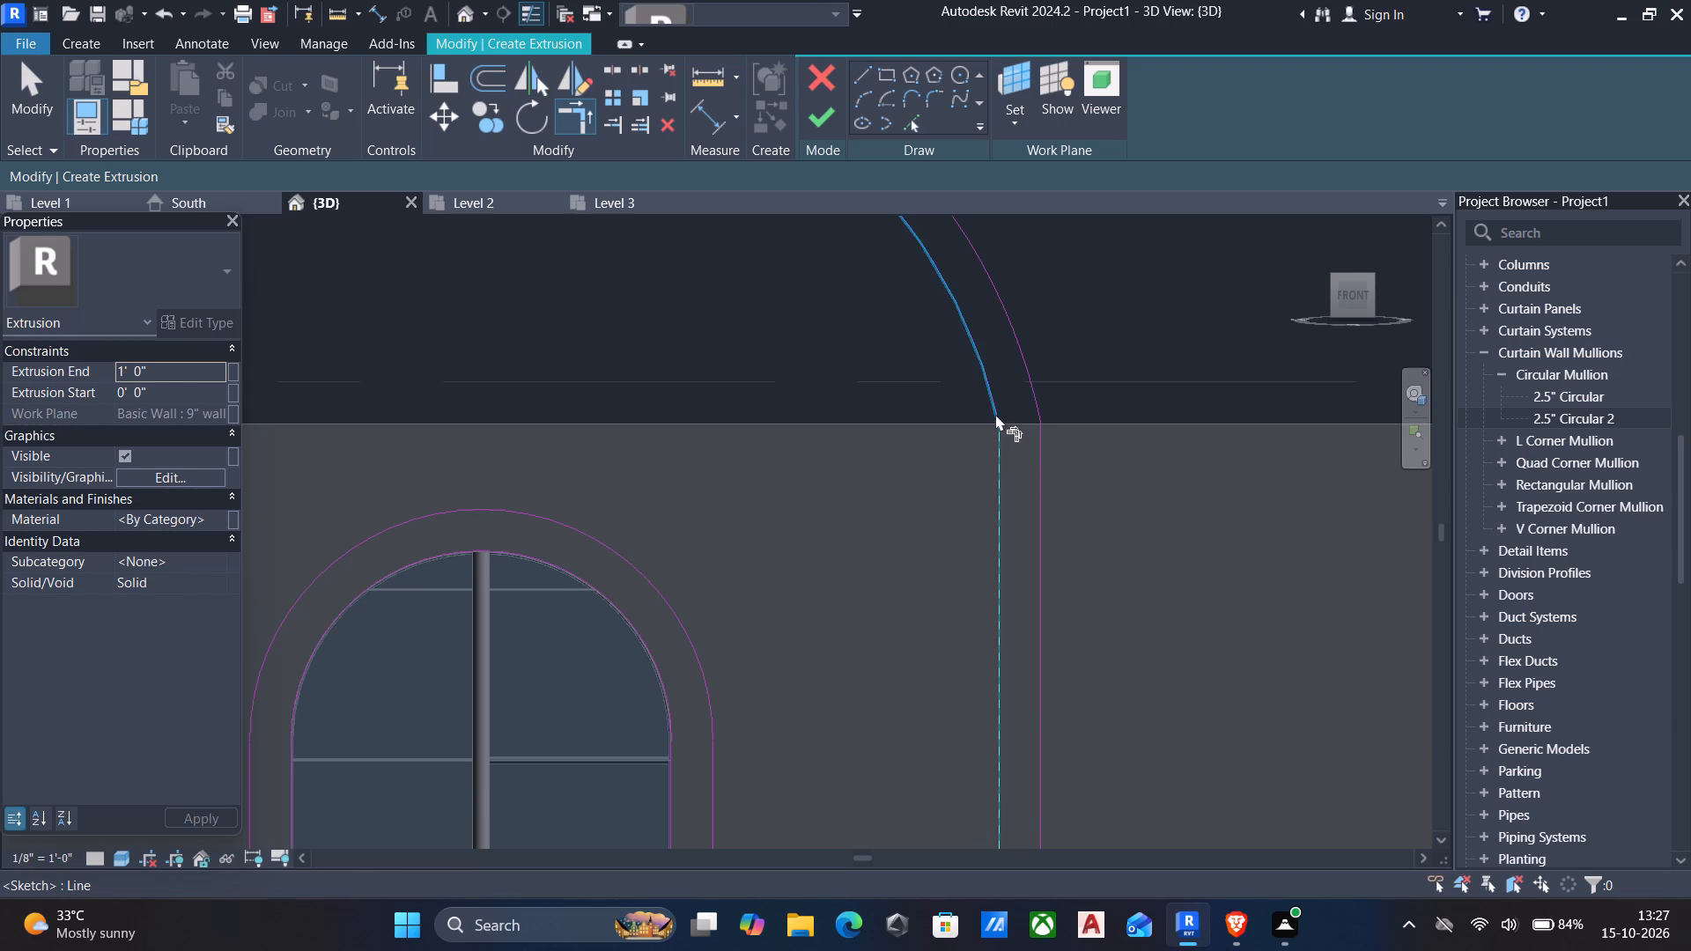
{"action": "left_click", "coordinate": [995, 414]}
Finish the sketch to extrude the window surround and the large outer arch 1' 0" deep.
{"action": "left_click", "coordinate": [822, 113]}
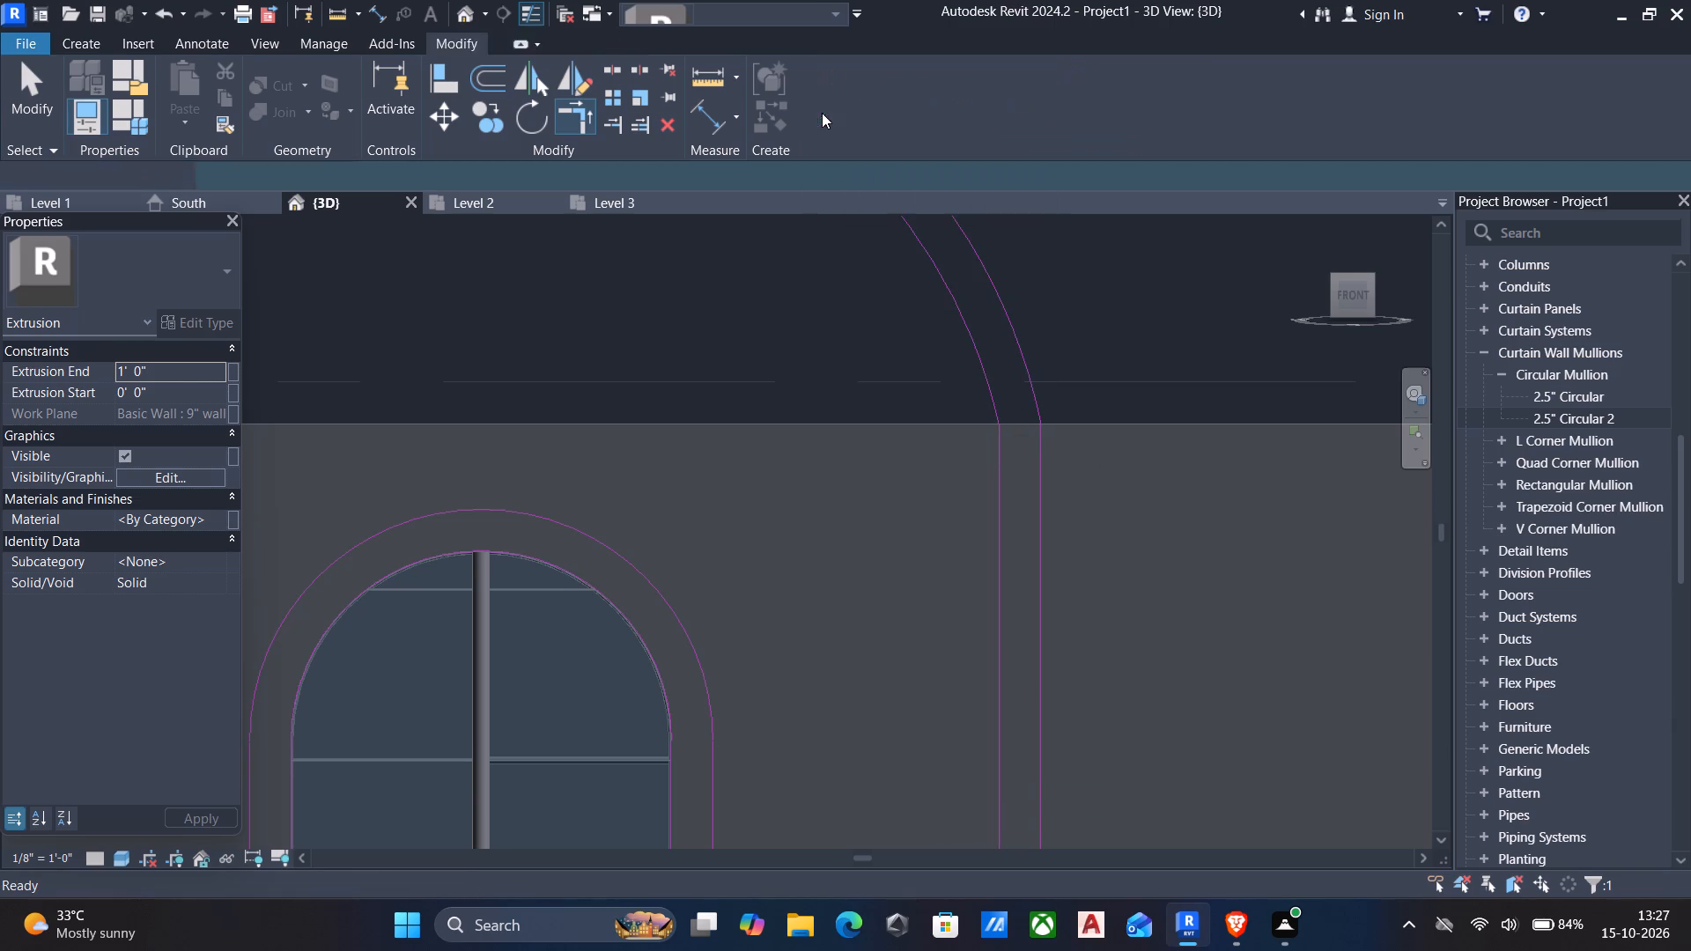
{"action": "scroll", "coordinate": [809, 372], "scroll_direction": "down", "scroll_amount": 6}
{"action": "scroll", "coordinate": [828, 470], "scroll_direction": "down", "scroll_amount": 4}
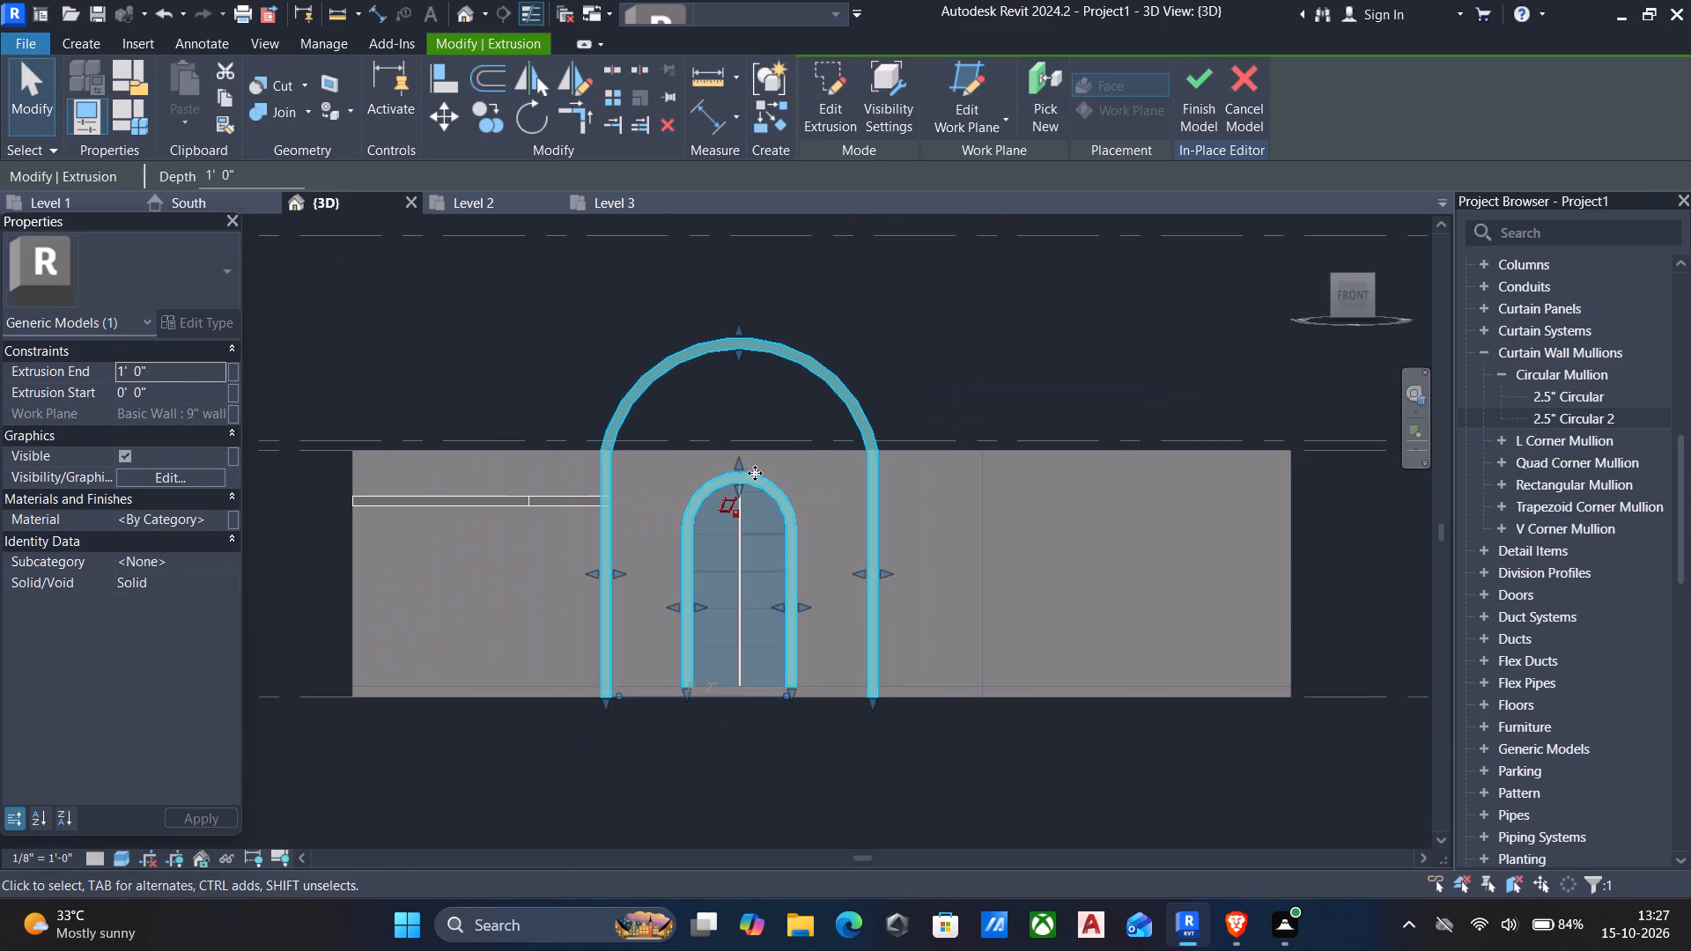
{"action": "scroll", "coordinate": [759, 491], "scroll_direction": "down", "scroll_amount": 1}
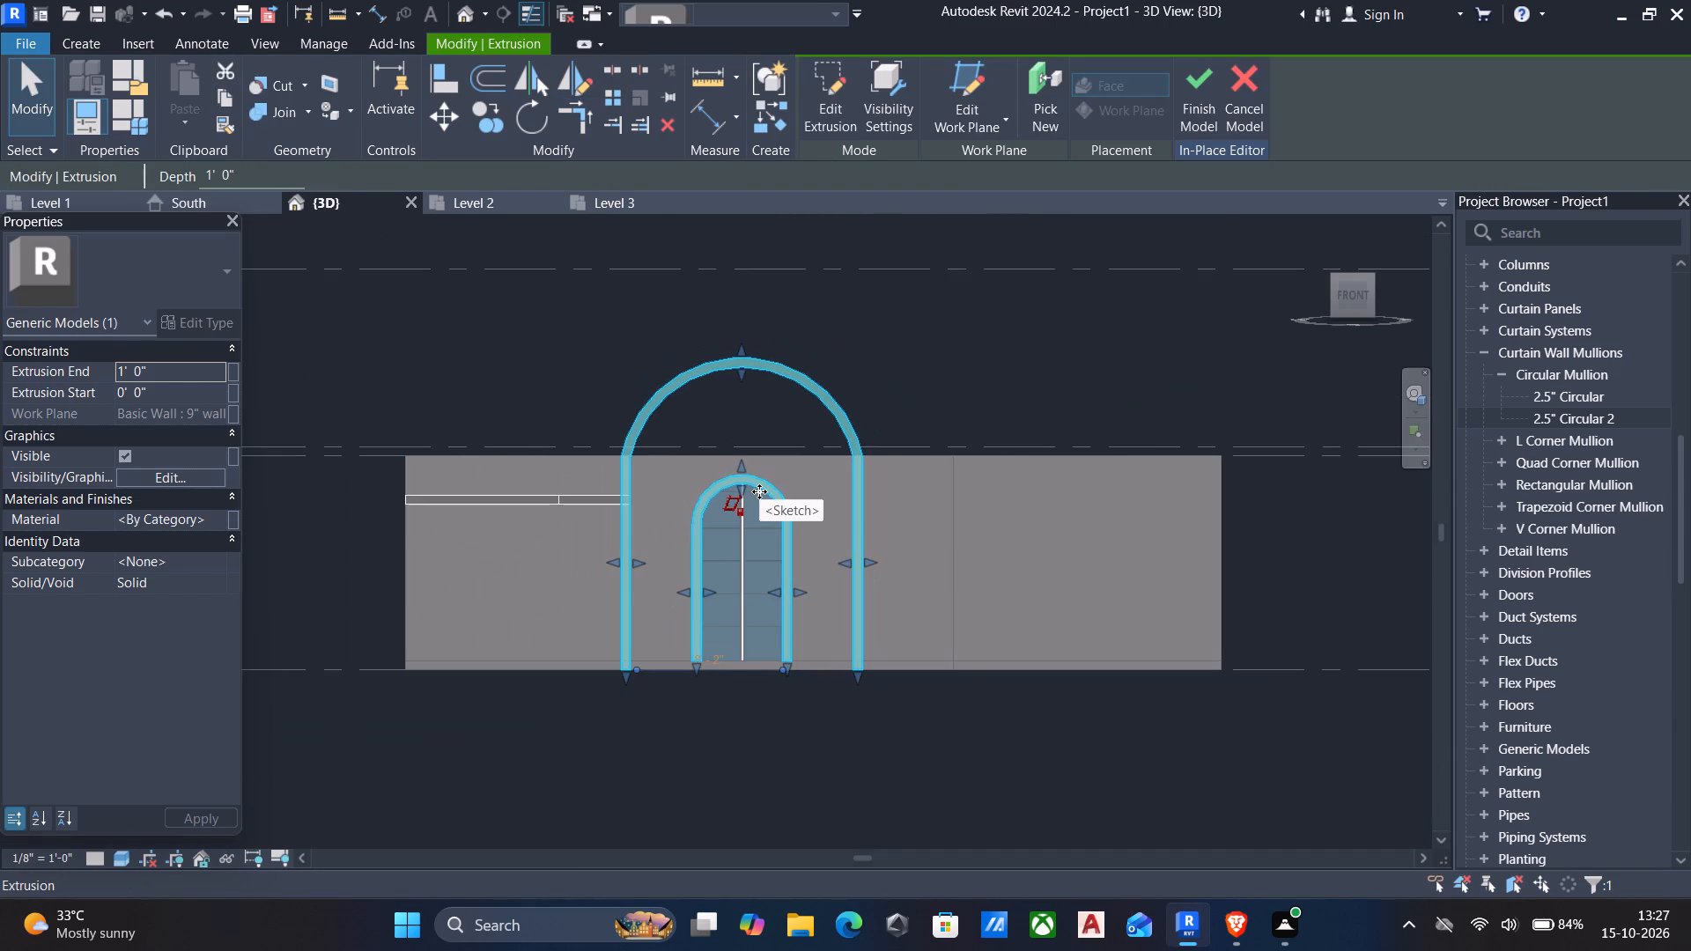
{"action": "middle_click_drag", "start_coordinate": [759, 491], "coordinate": [856, 561], "text": "shift"}
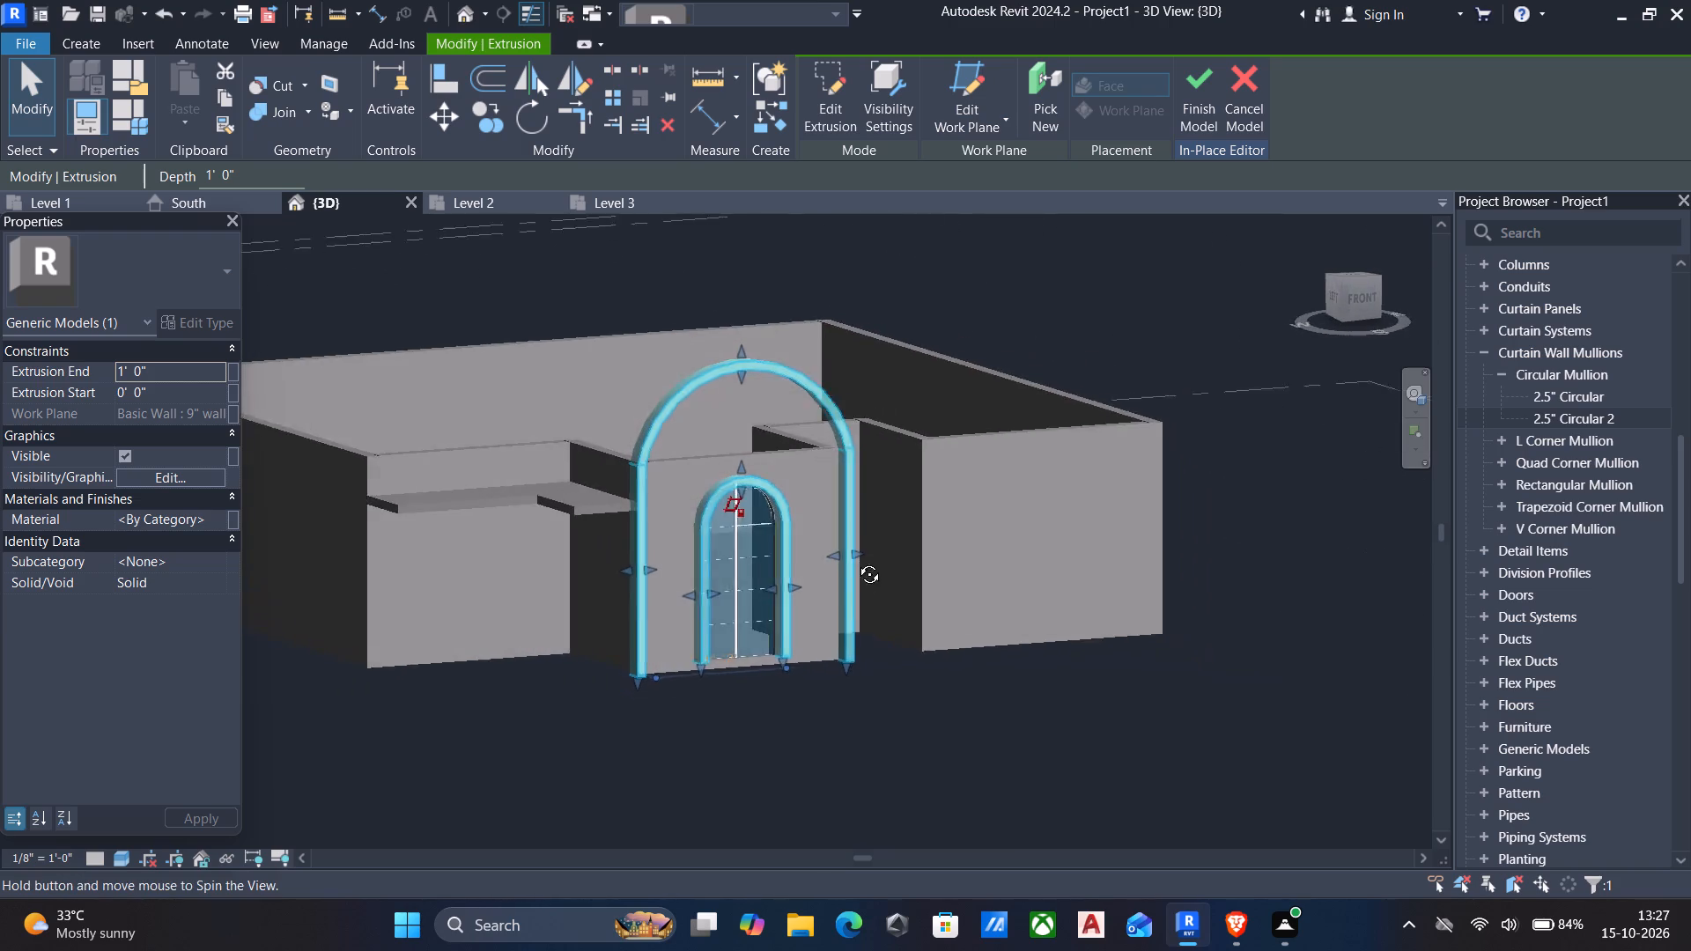
{"action": "middle_click_drag", "start_coordinate": [856, 561], "coordinate": [767, 829], "text": "shift"}
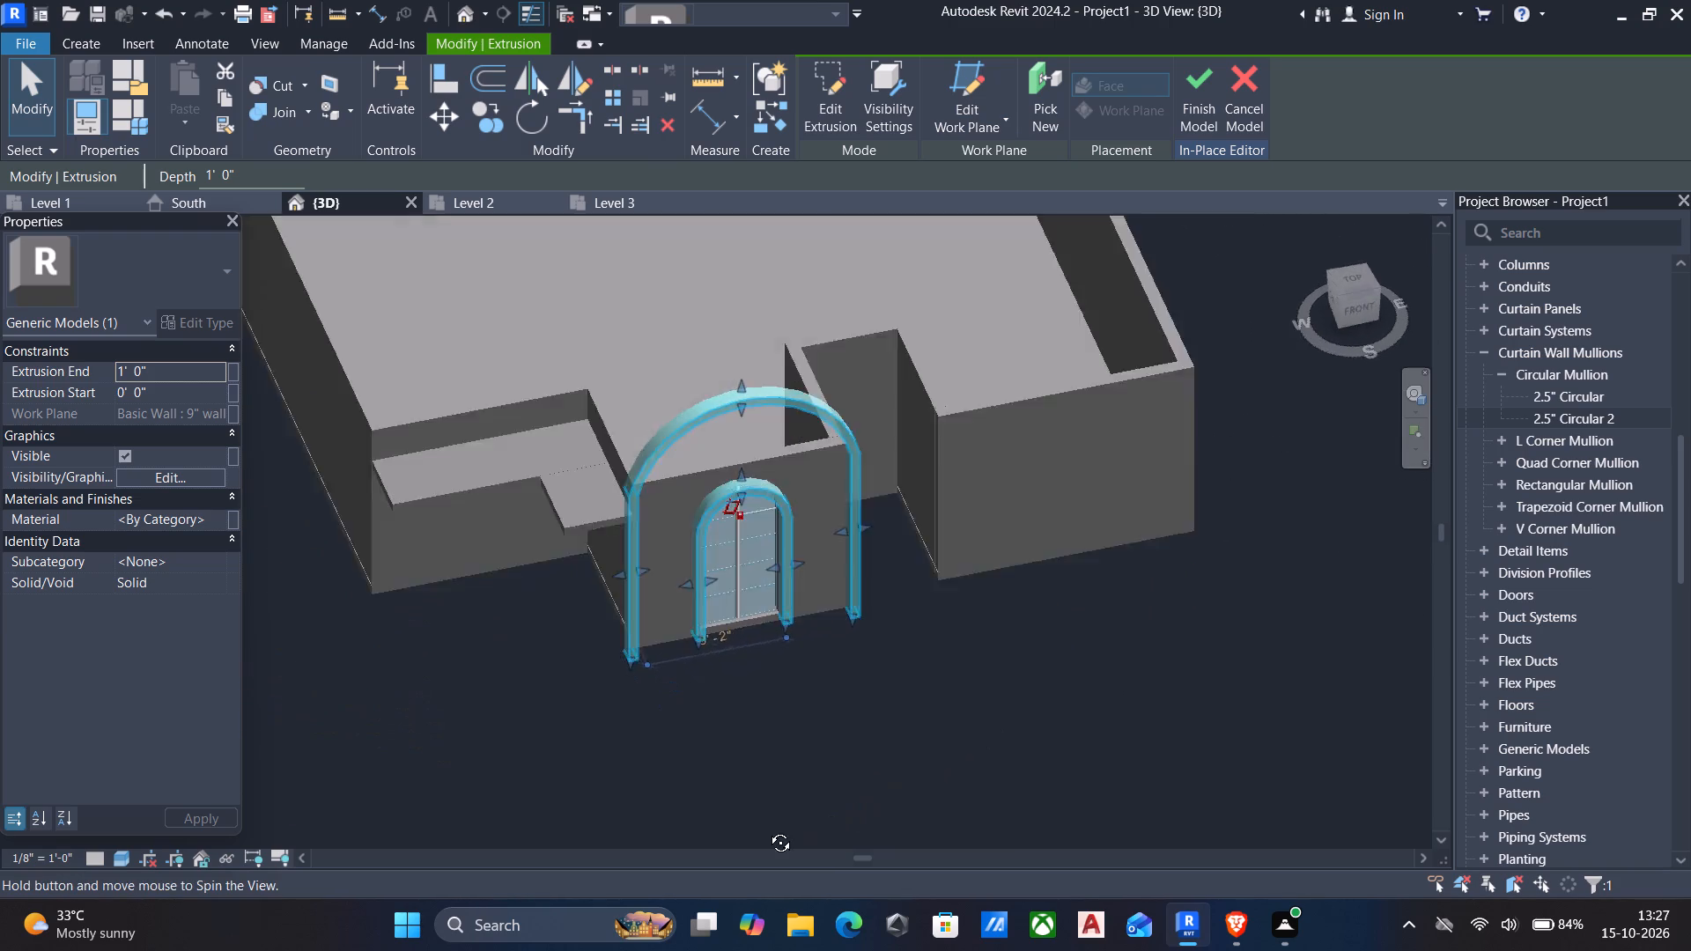
{"action": "middle_click_drag", "start_coordinate": [767, 829], "coordinate": [730, 721], "text": "shift"}
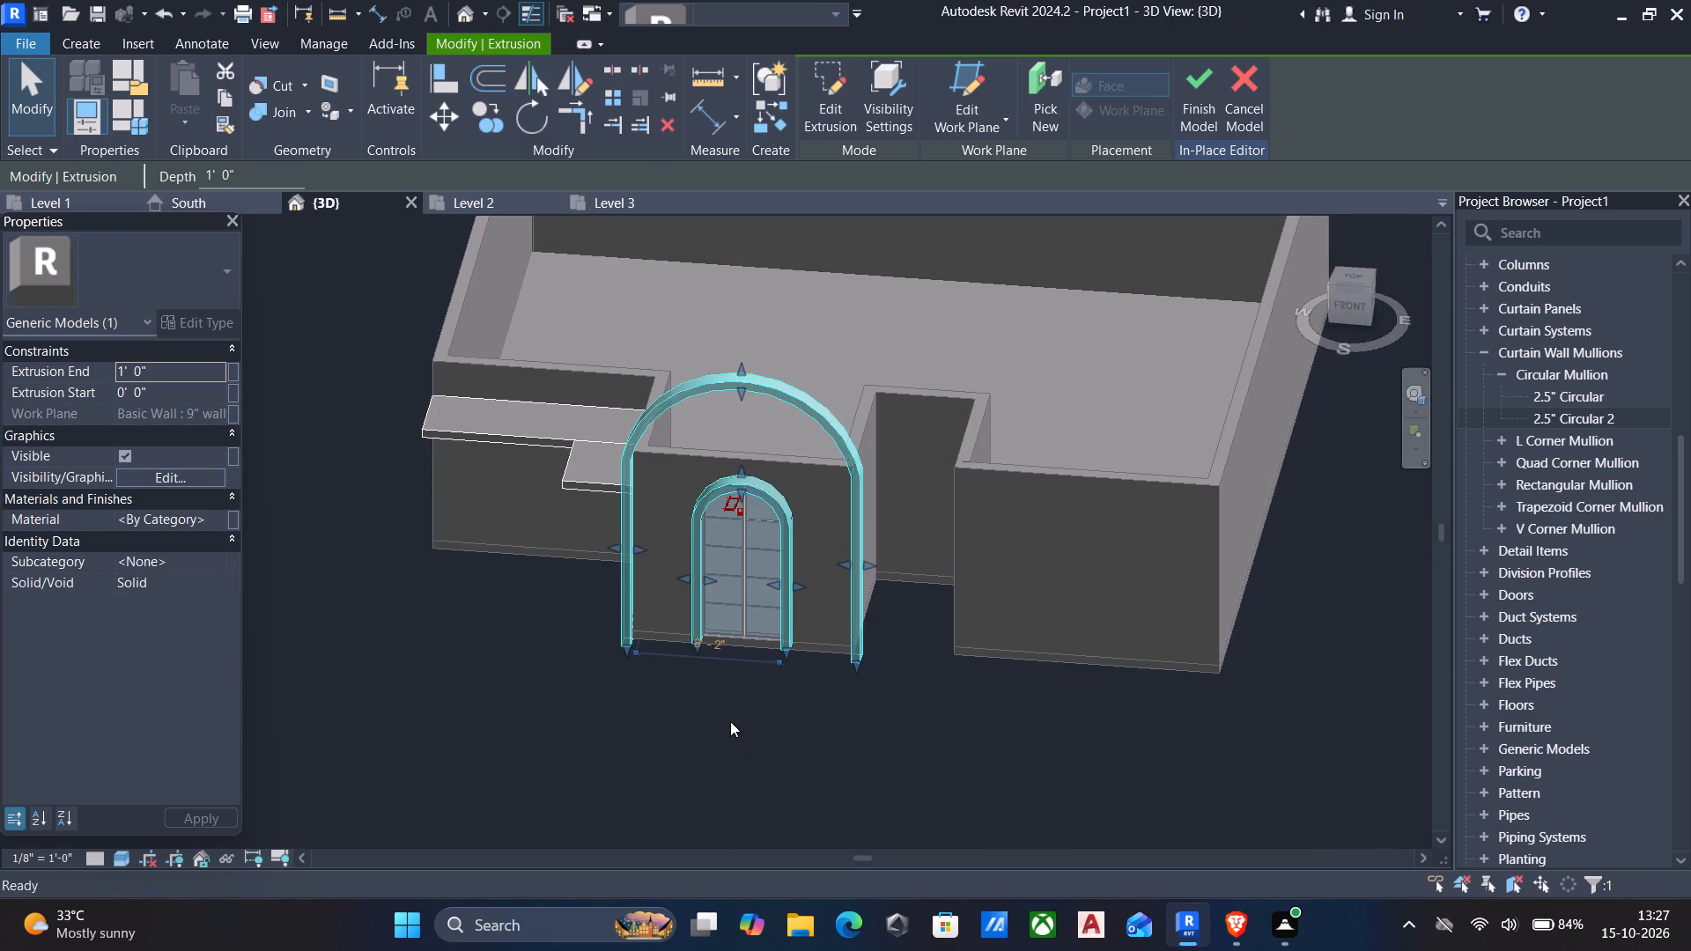
{"action": "key", "text": "Escape"}
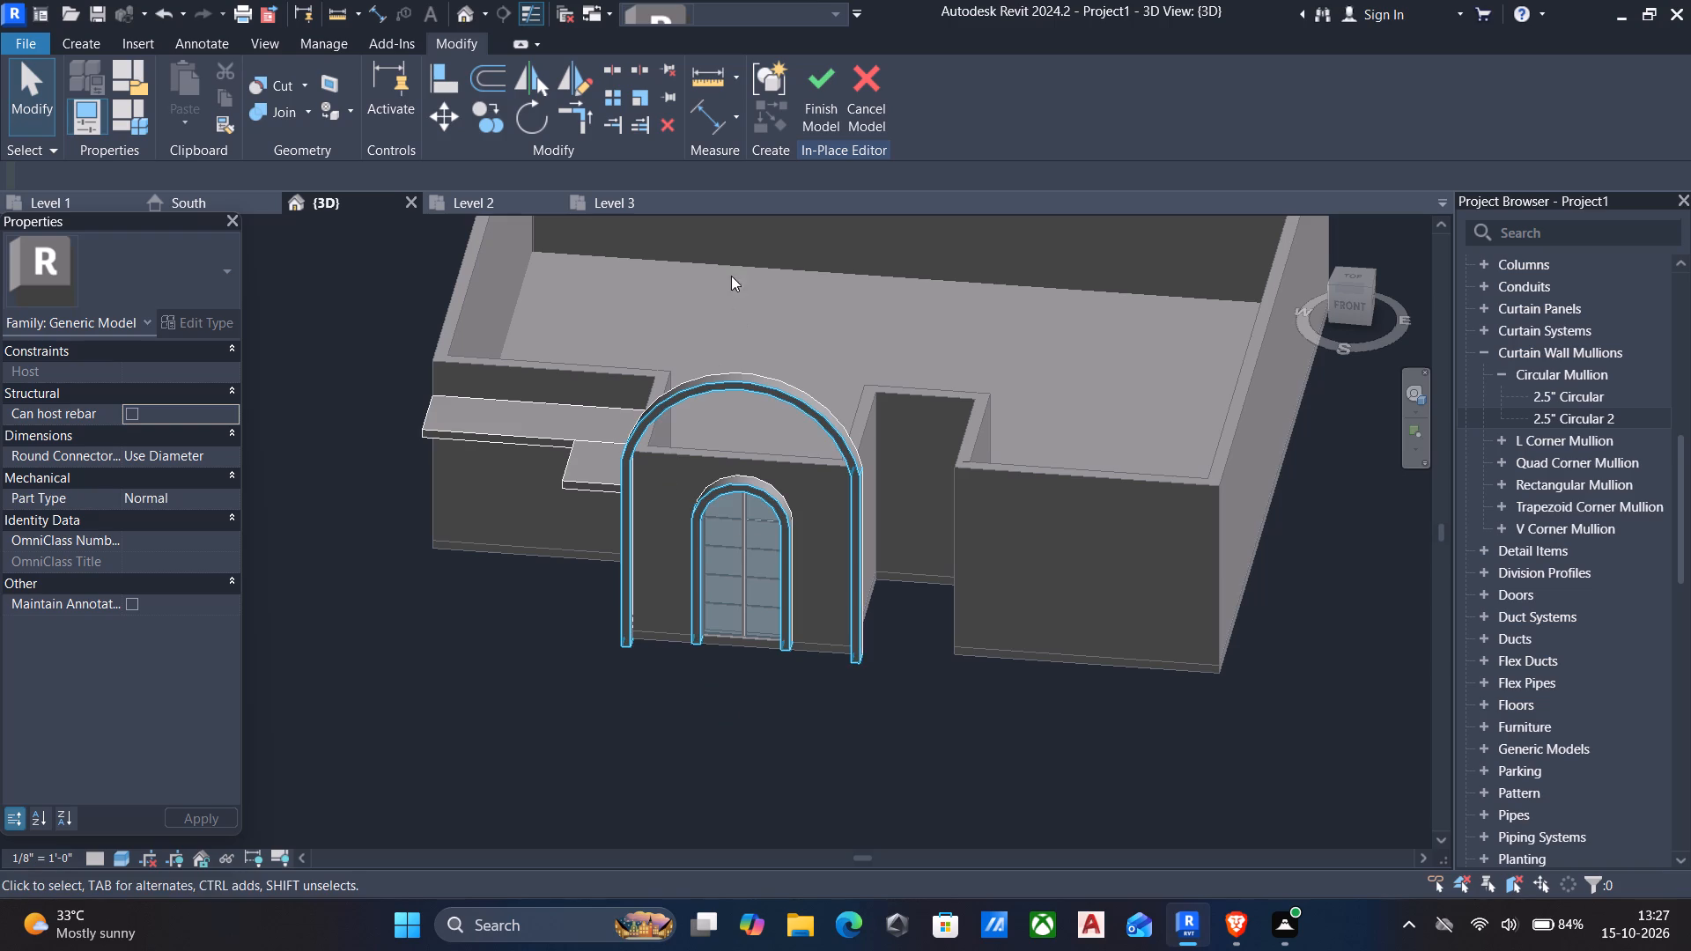
Start a new solid extrusion and set its work plane to the front face of the 9" wall around the arched window.
{"action": "left_click", "coordinate": [83, 39]}
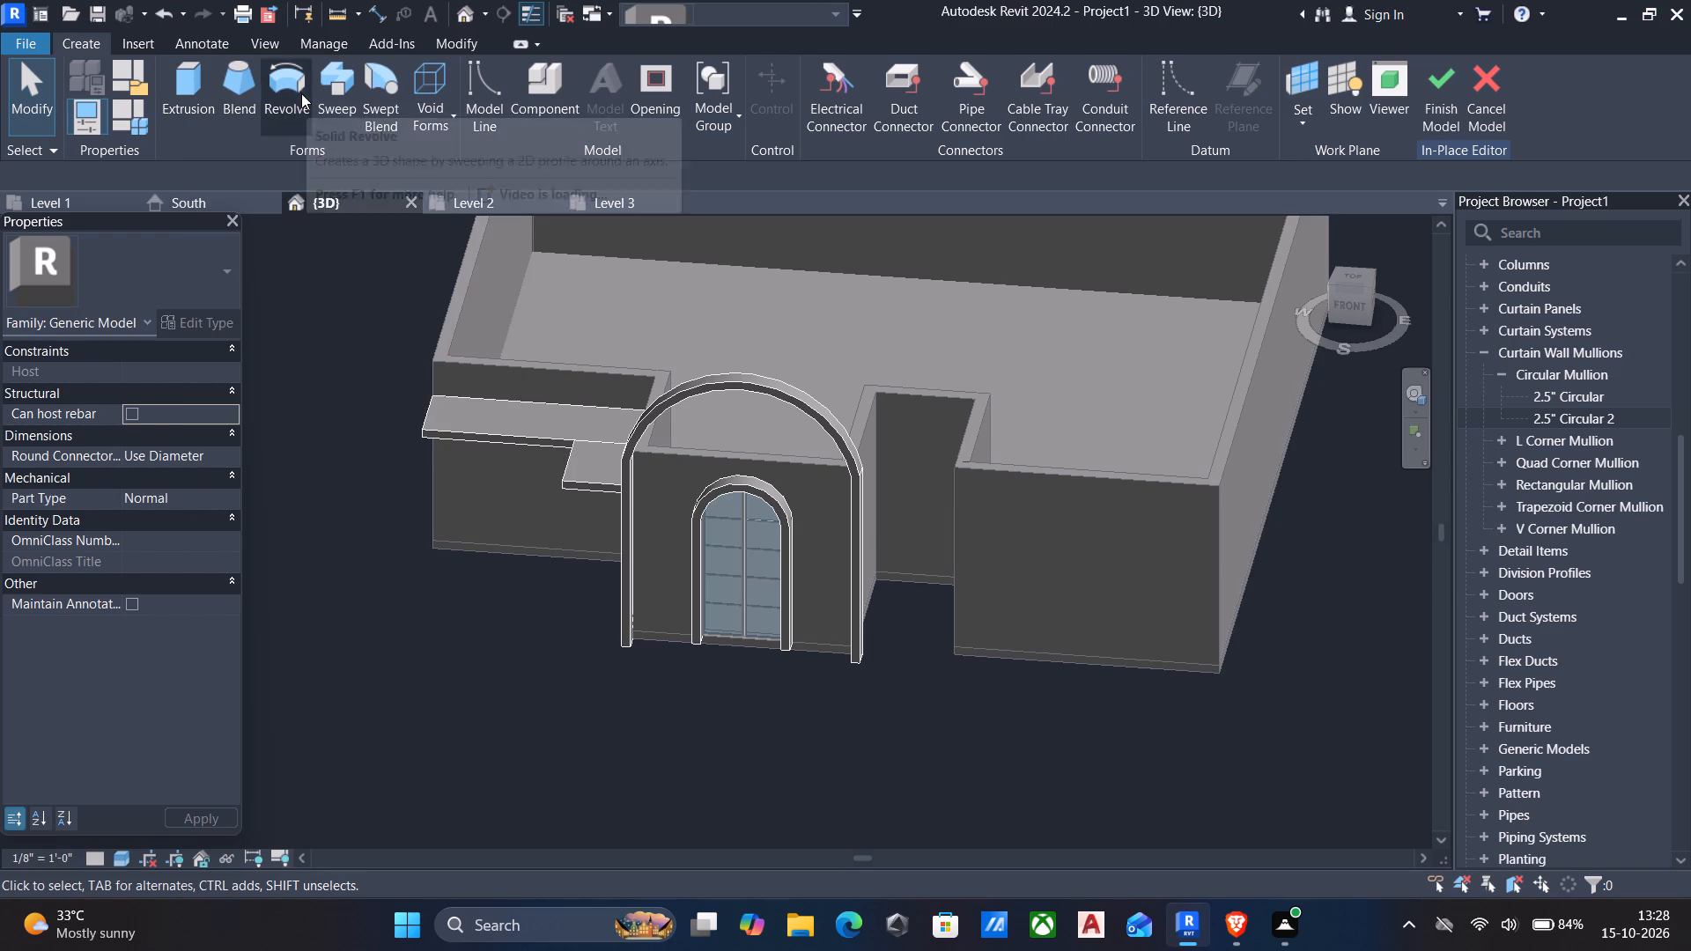
{"action": "left_click", "coordinate": [730, 374]}
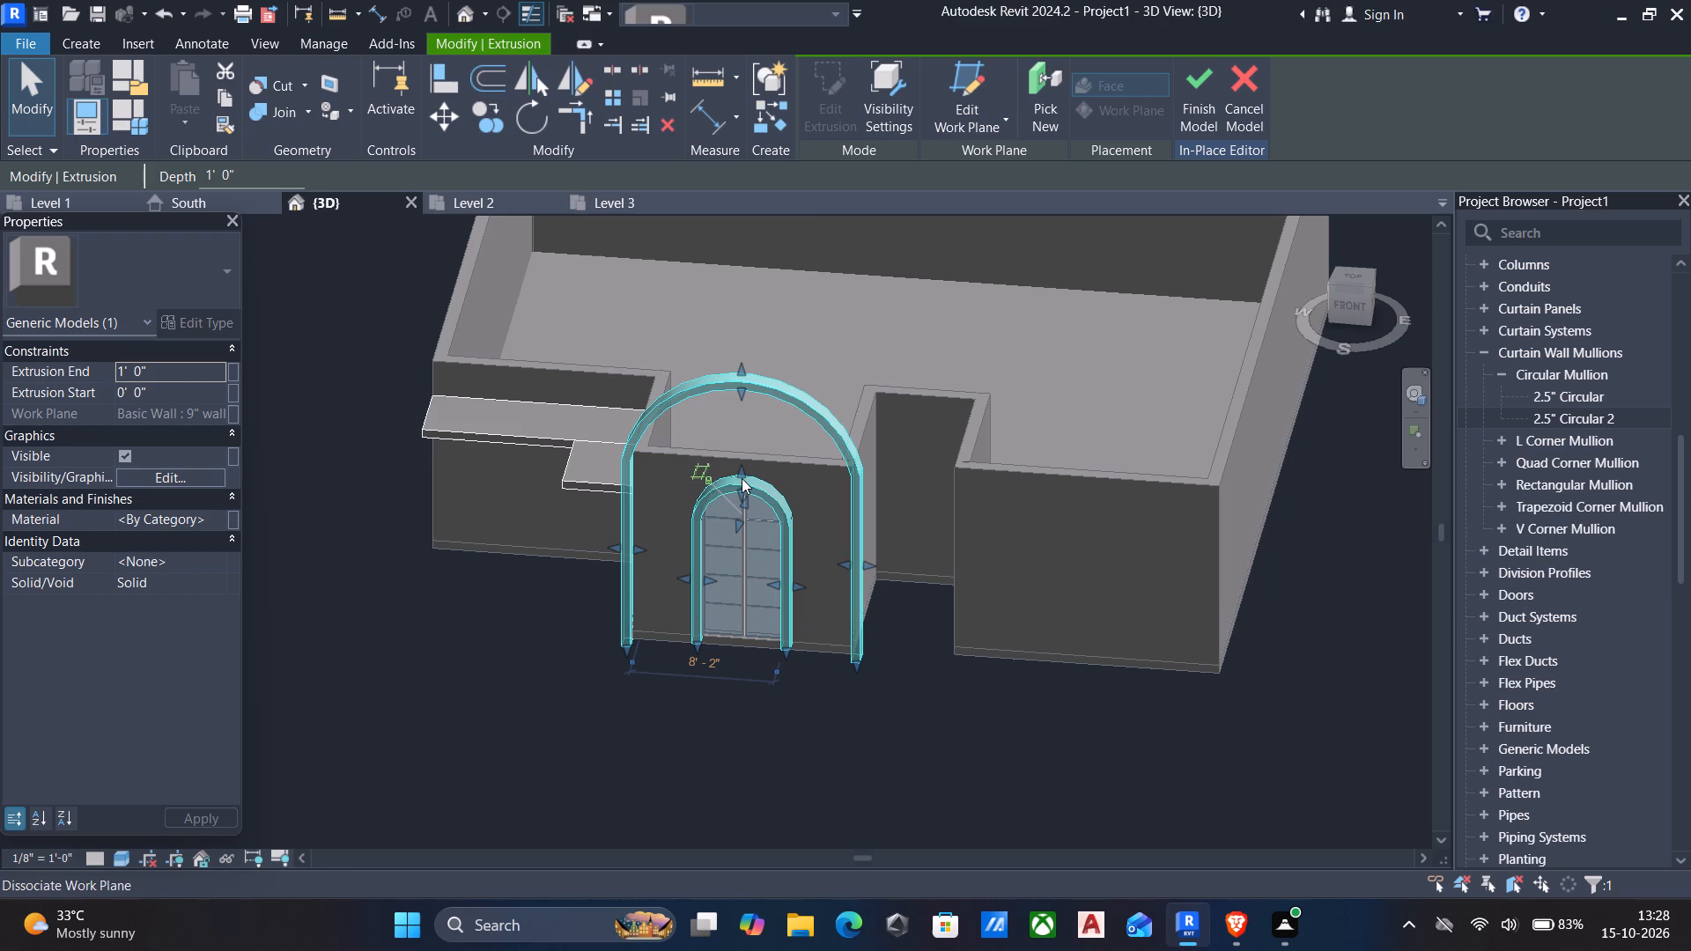
{"action": "left_click", "coordinate": [67, 48]}
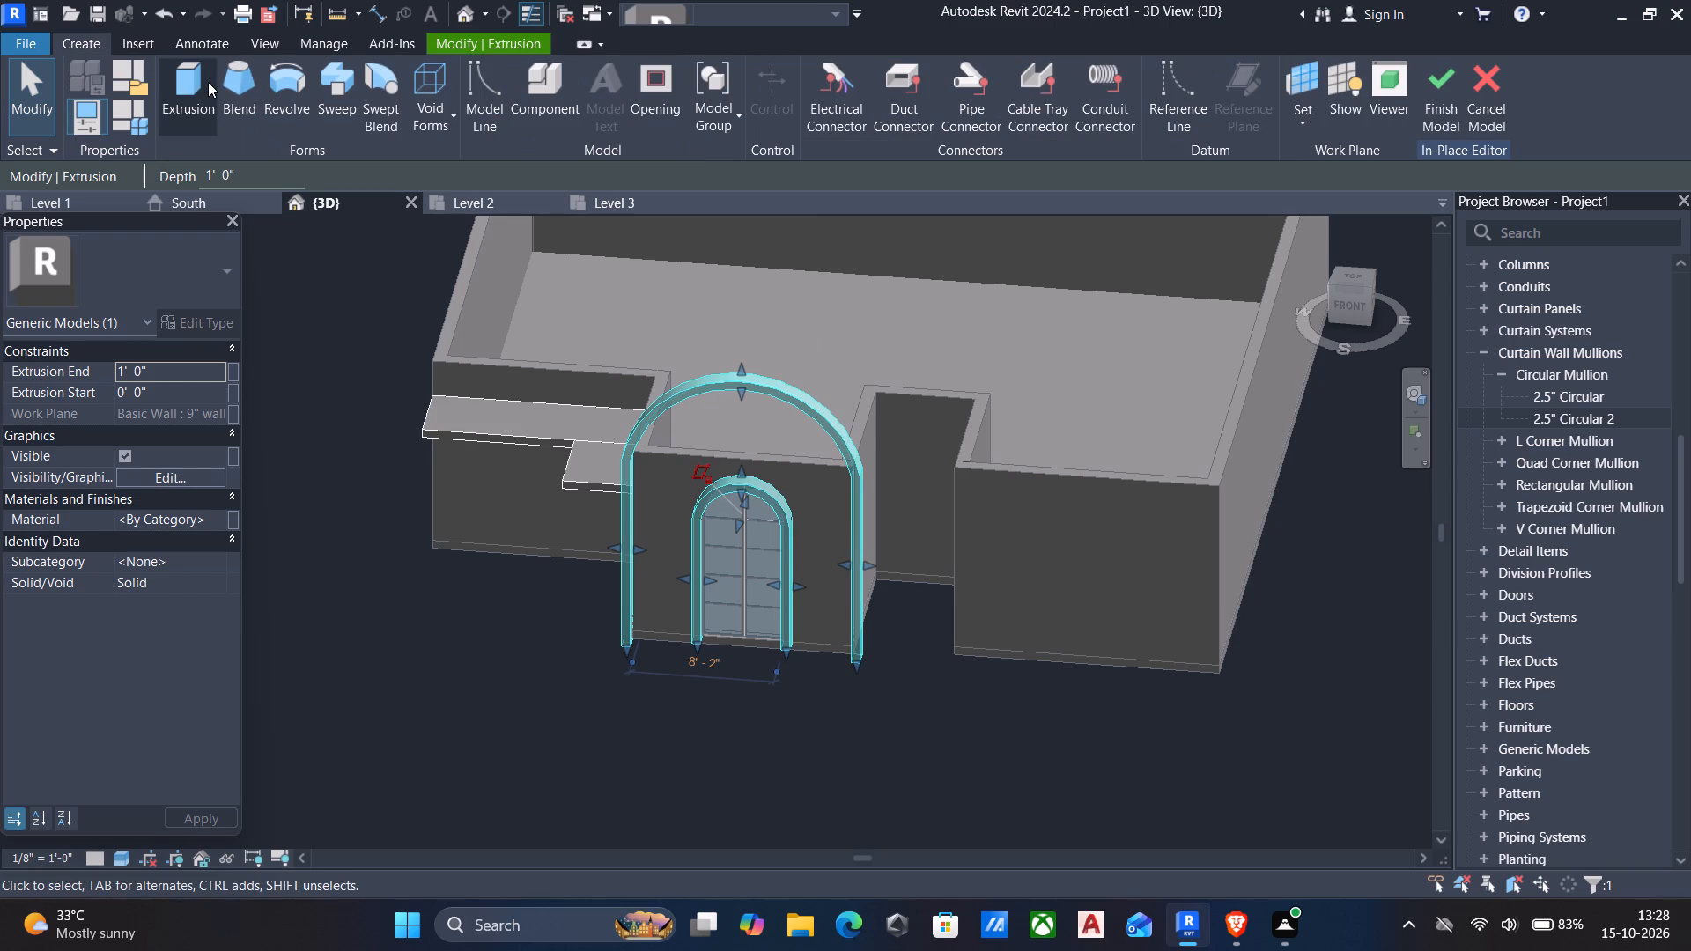
{"action": "left_click", "coordinate": [181, 83]}
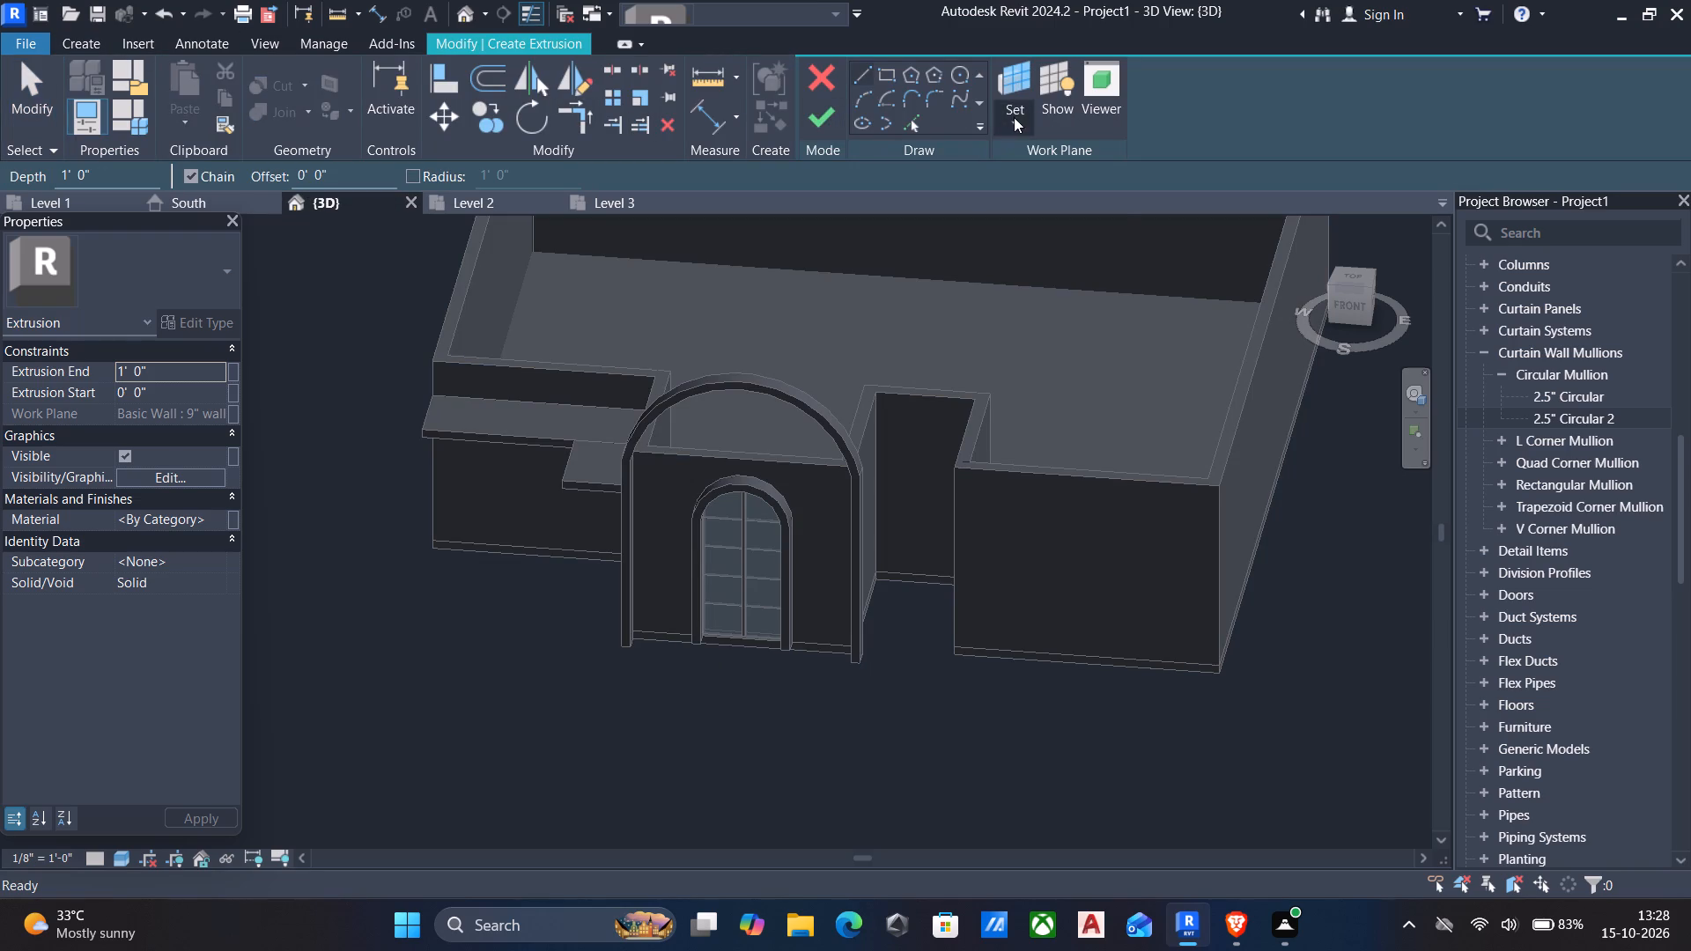
{"action": "left_click", "coordinate": [1014, 117]}
{"action": "left_click", "coordinate": [1055, 210]}
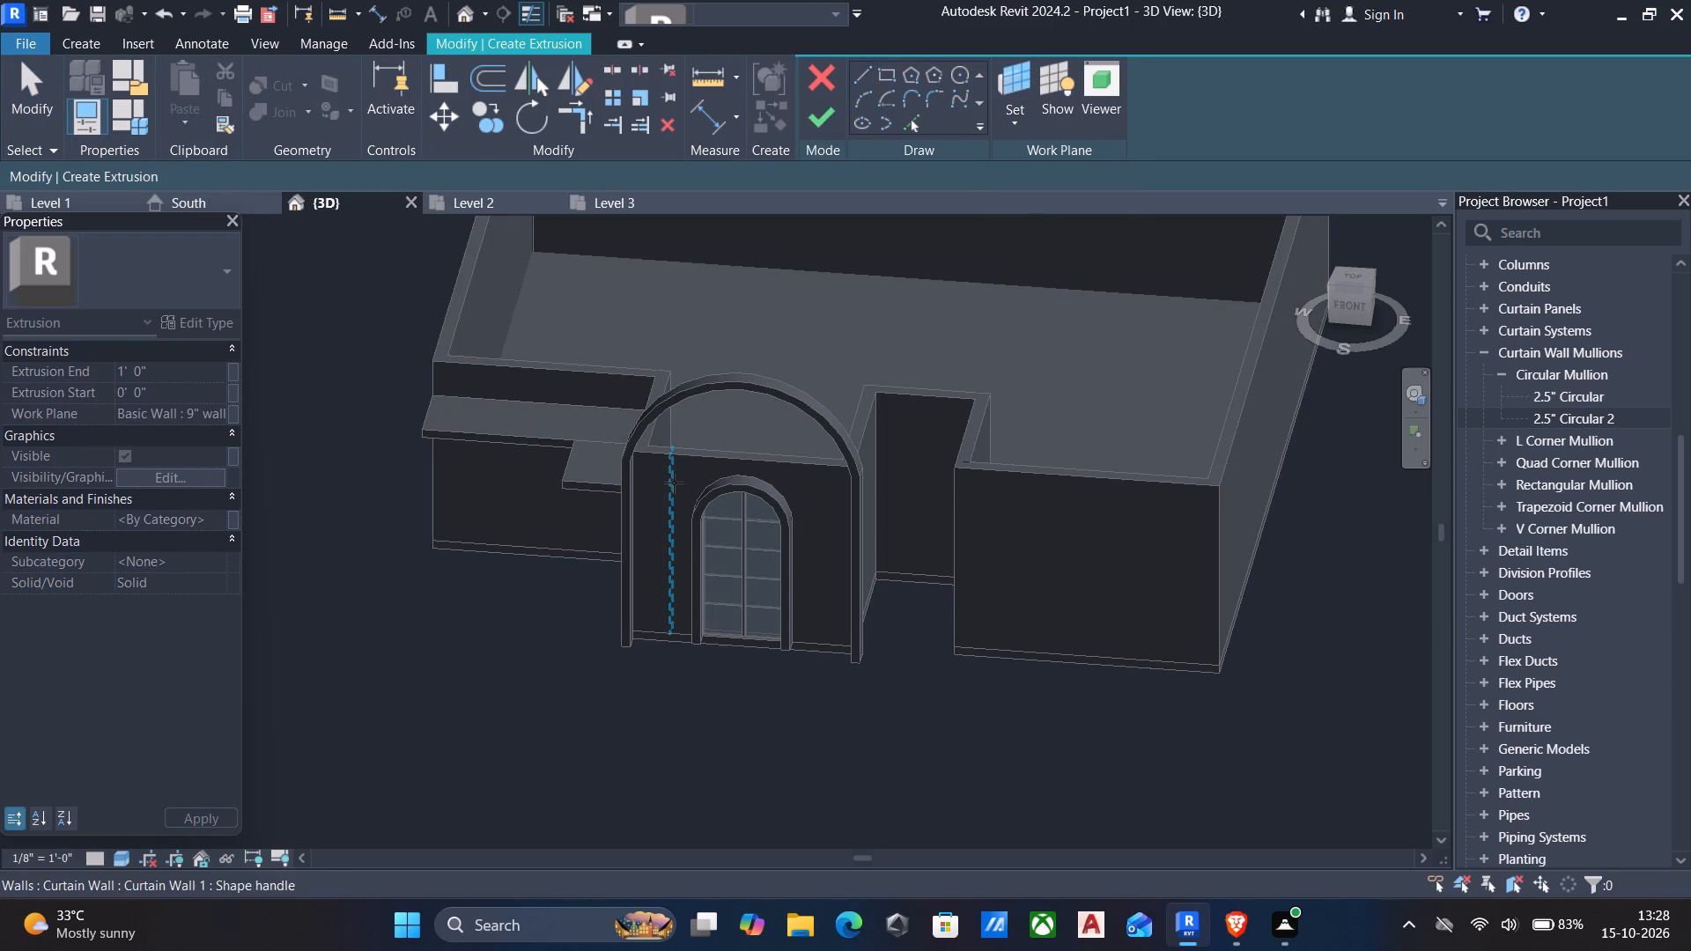
{"action": "left_click", "coordinate": [815, 464]}
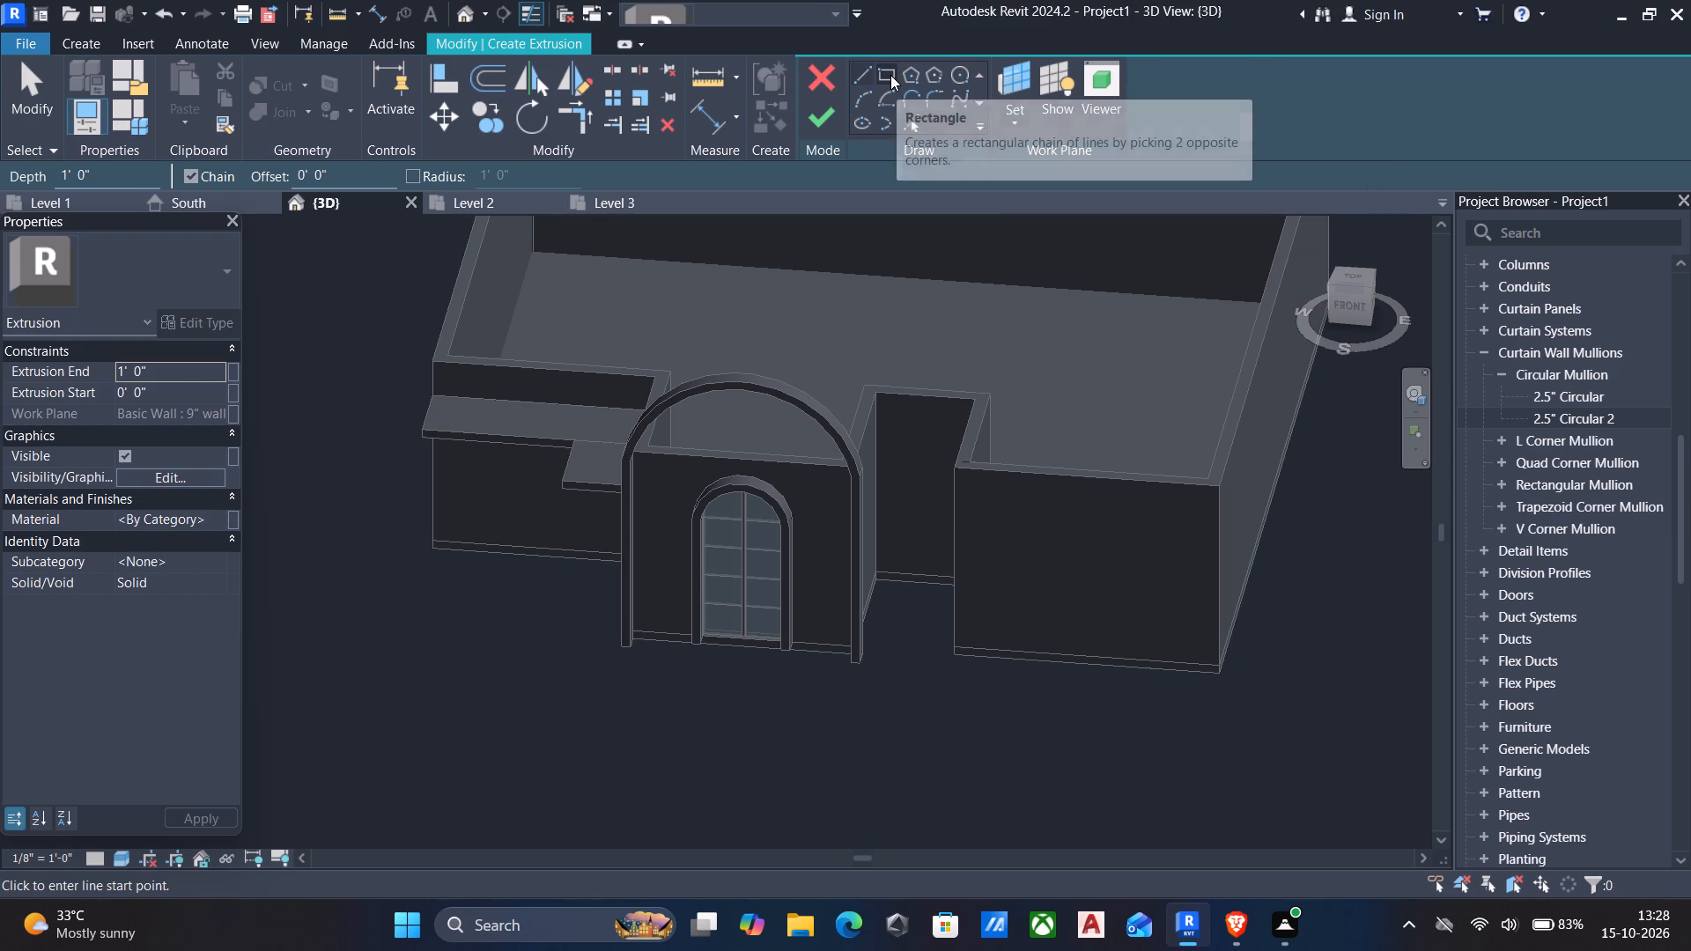
Sketch a rectangle about 19' 6" tall from the outer surround's lower-right inner corner to above the large arch.
{"action": "left_click", "coordinate": [1346, 304]}
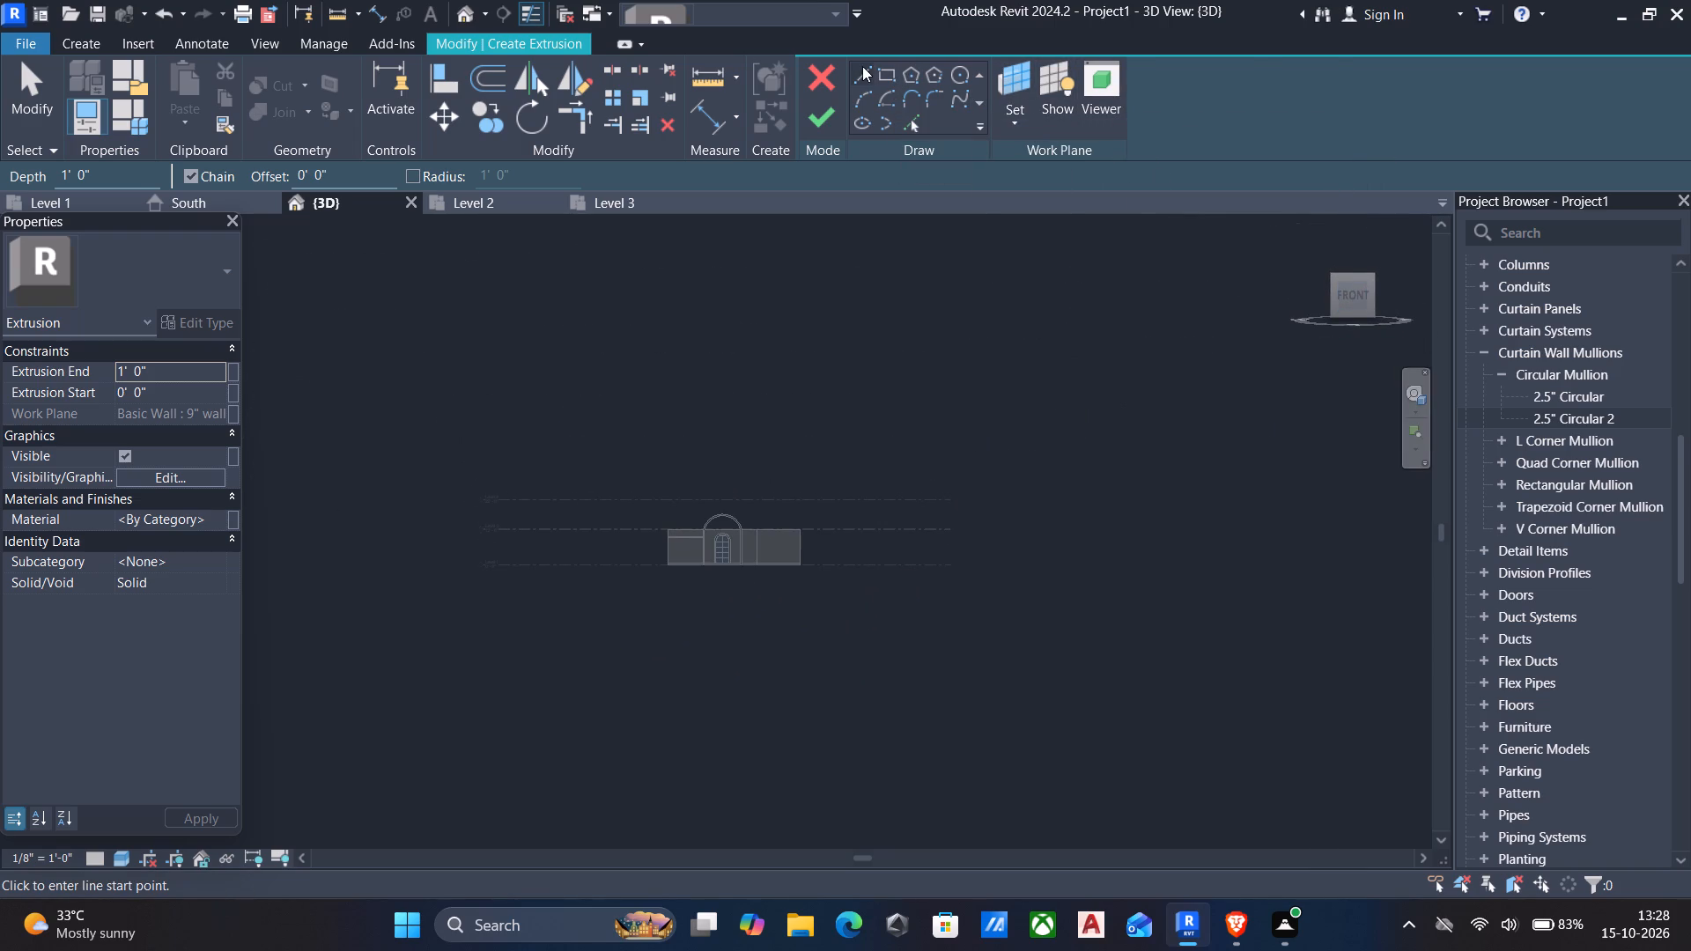
{"action": "scroll", "coordinate": [659, 535], "scroll_direction": "up", "scroll_amount": 4}
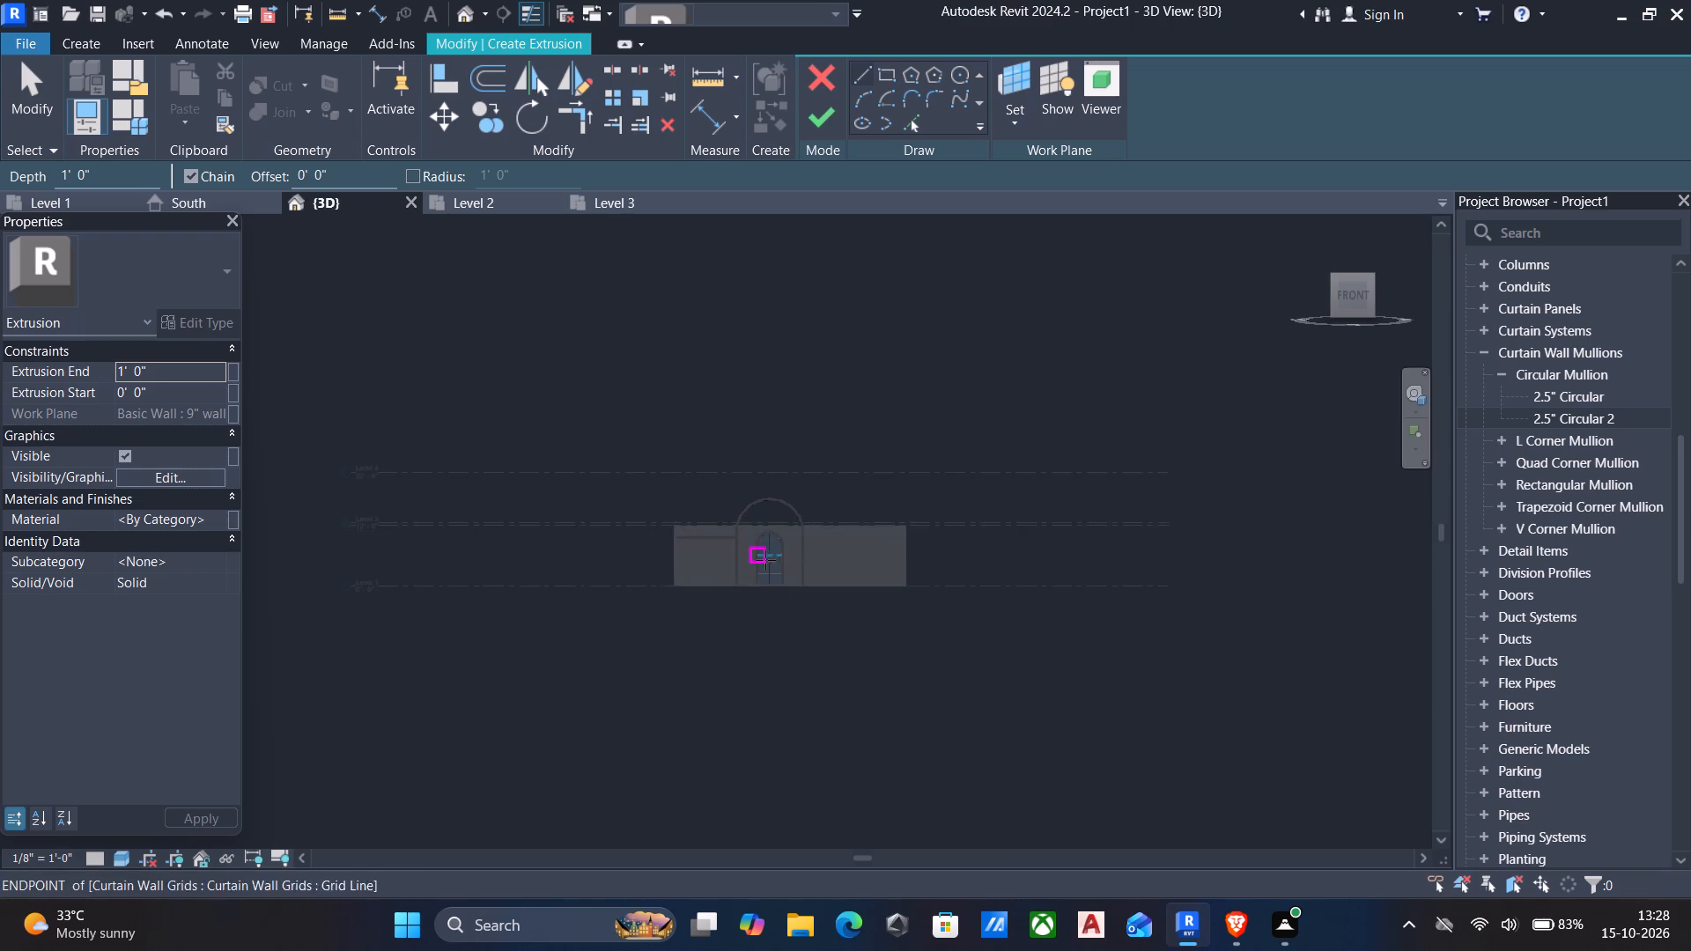
{"action": "scroll", "coordinate": [768, 560], "scroll_direction": "up", "scroll_amount": 5}
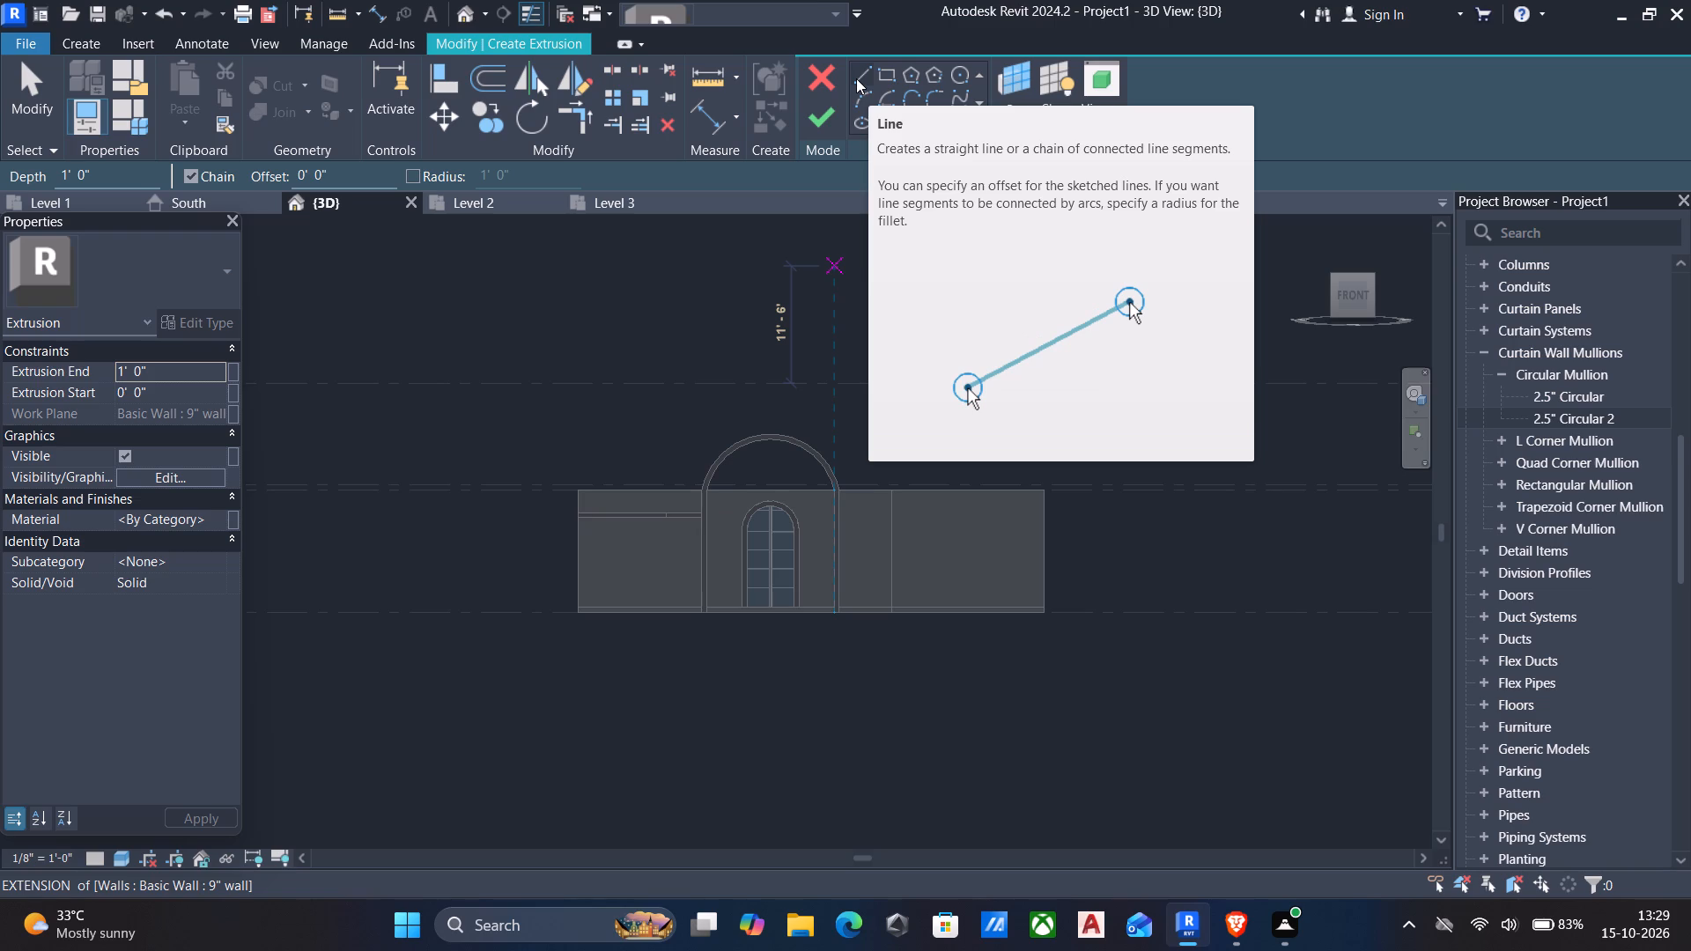
{"action": "left_click", "coordinate": [890, 70]}
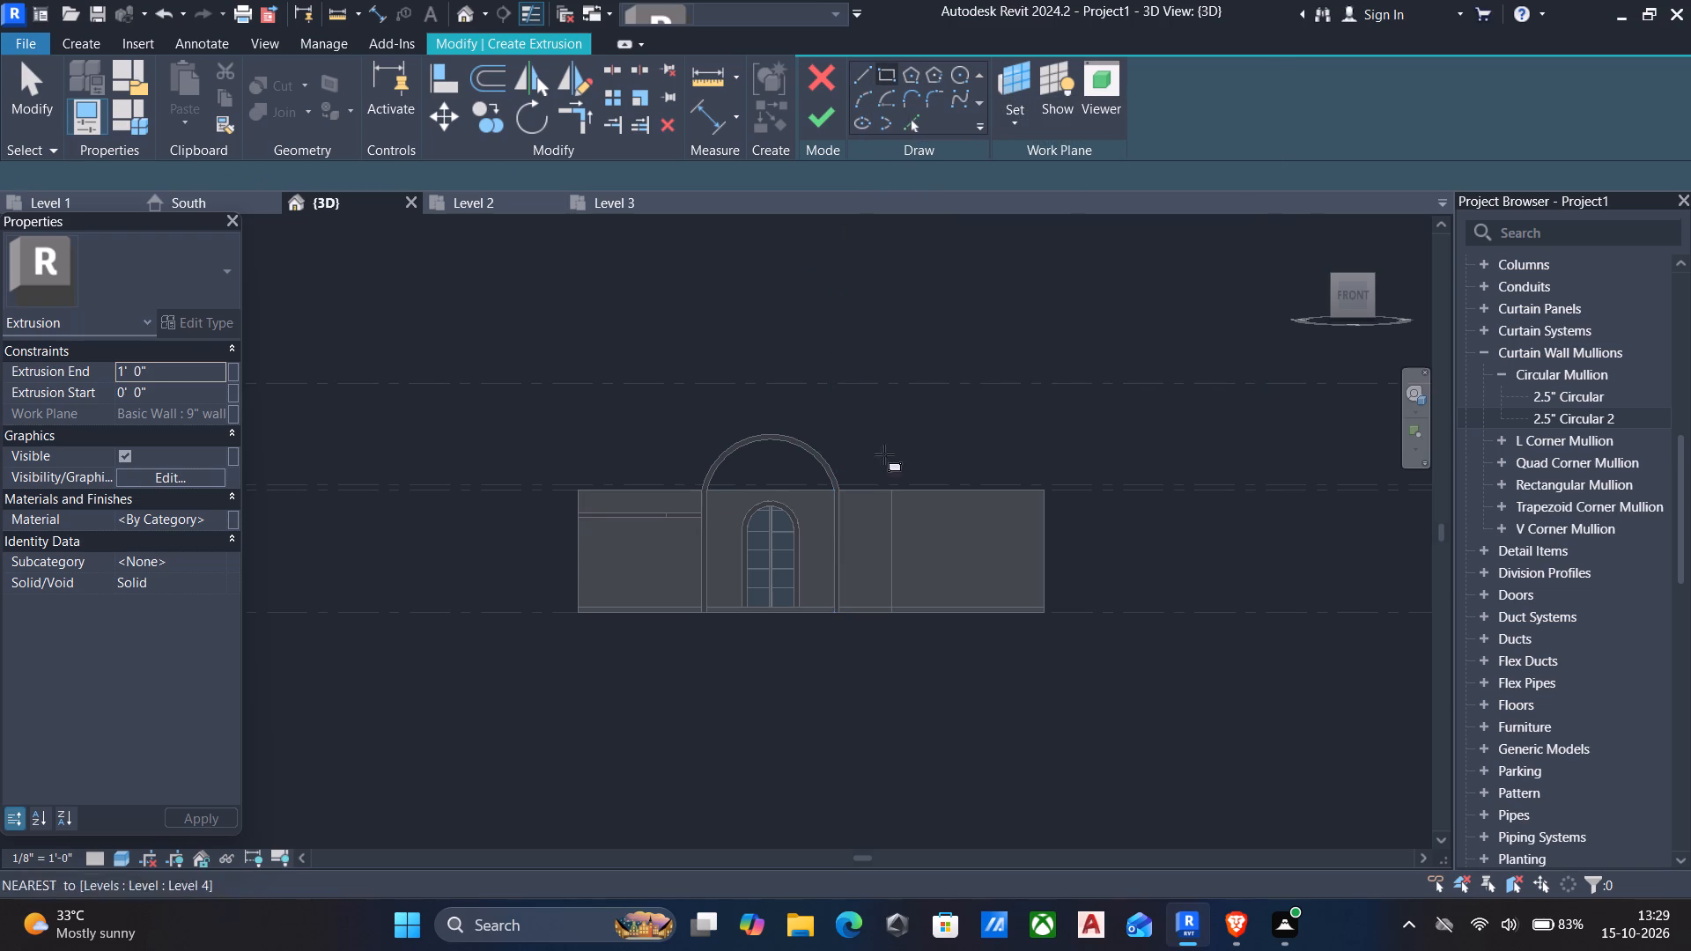
{"action": "scroll", "coordinate": [838, 589], "scroll_direction": "up", "scroll_amount": 11}
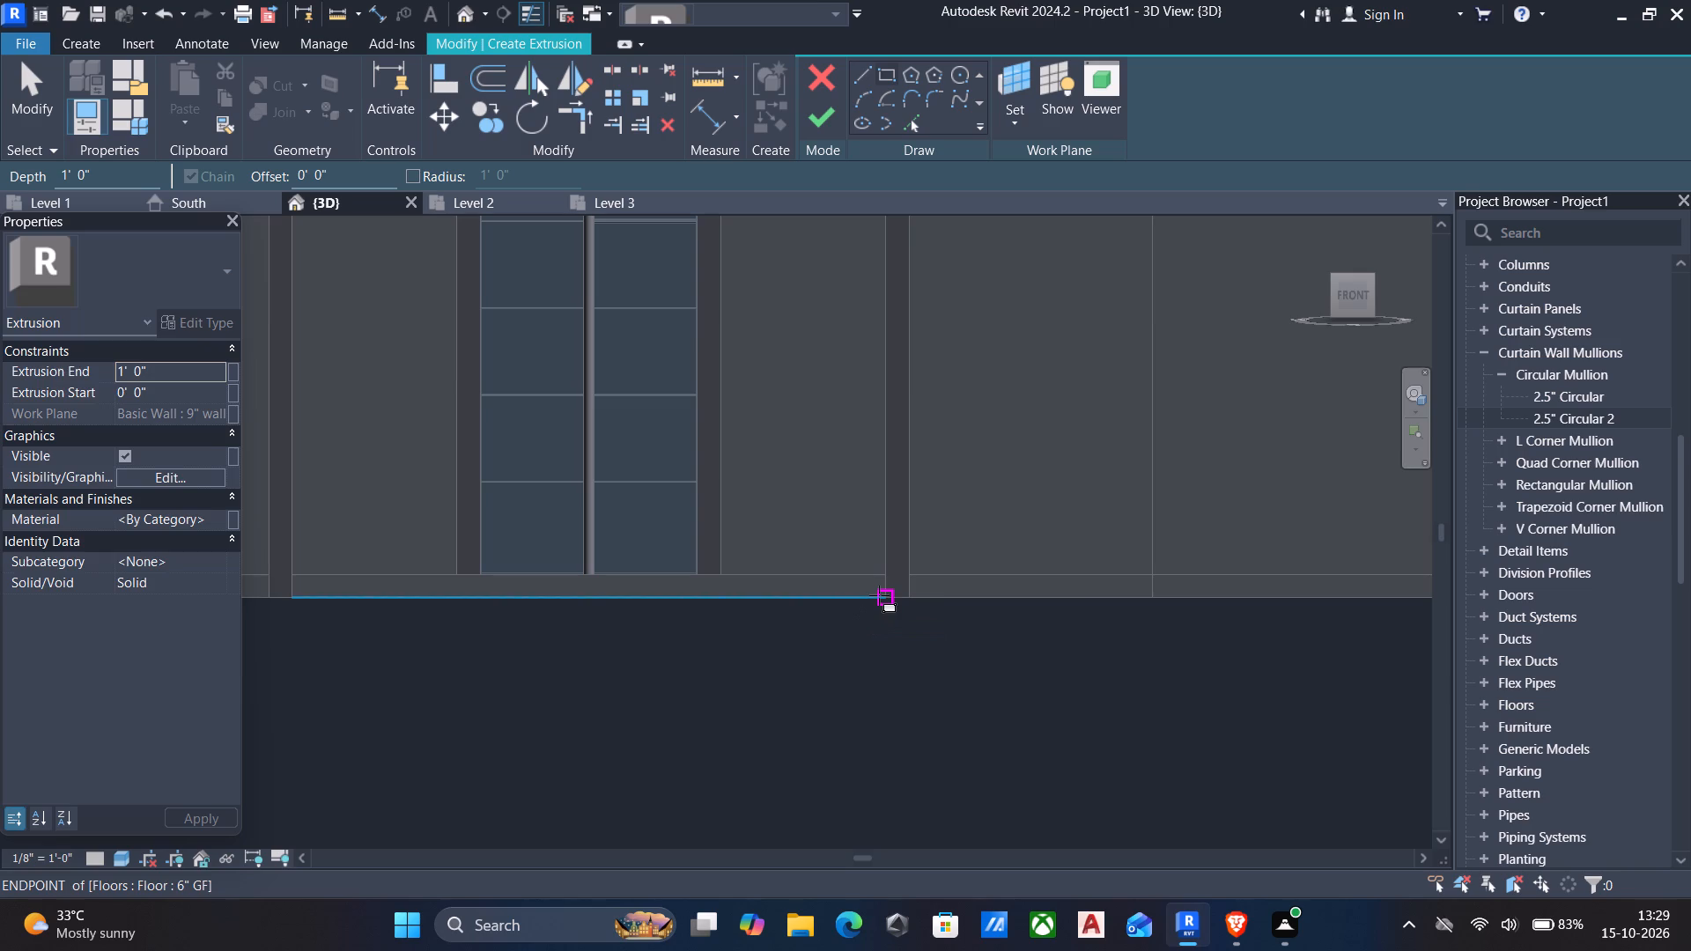
{"action": "left_click", "coordinate": [879, 595]}
{"action": "middle_click_drag", "start_coordinate": [690, 489], "coordinate": [890, 617]}
{"action": "scroll", "coordinate": [840, 586], "scroll_direction": "down", "scroll_amount": 4}
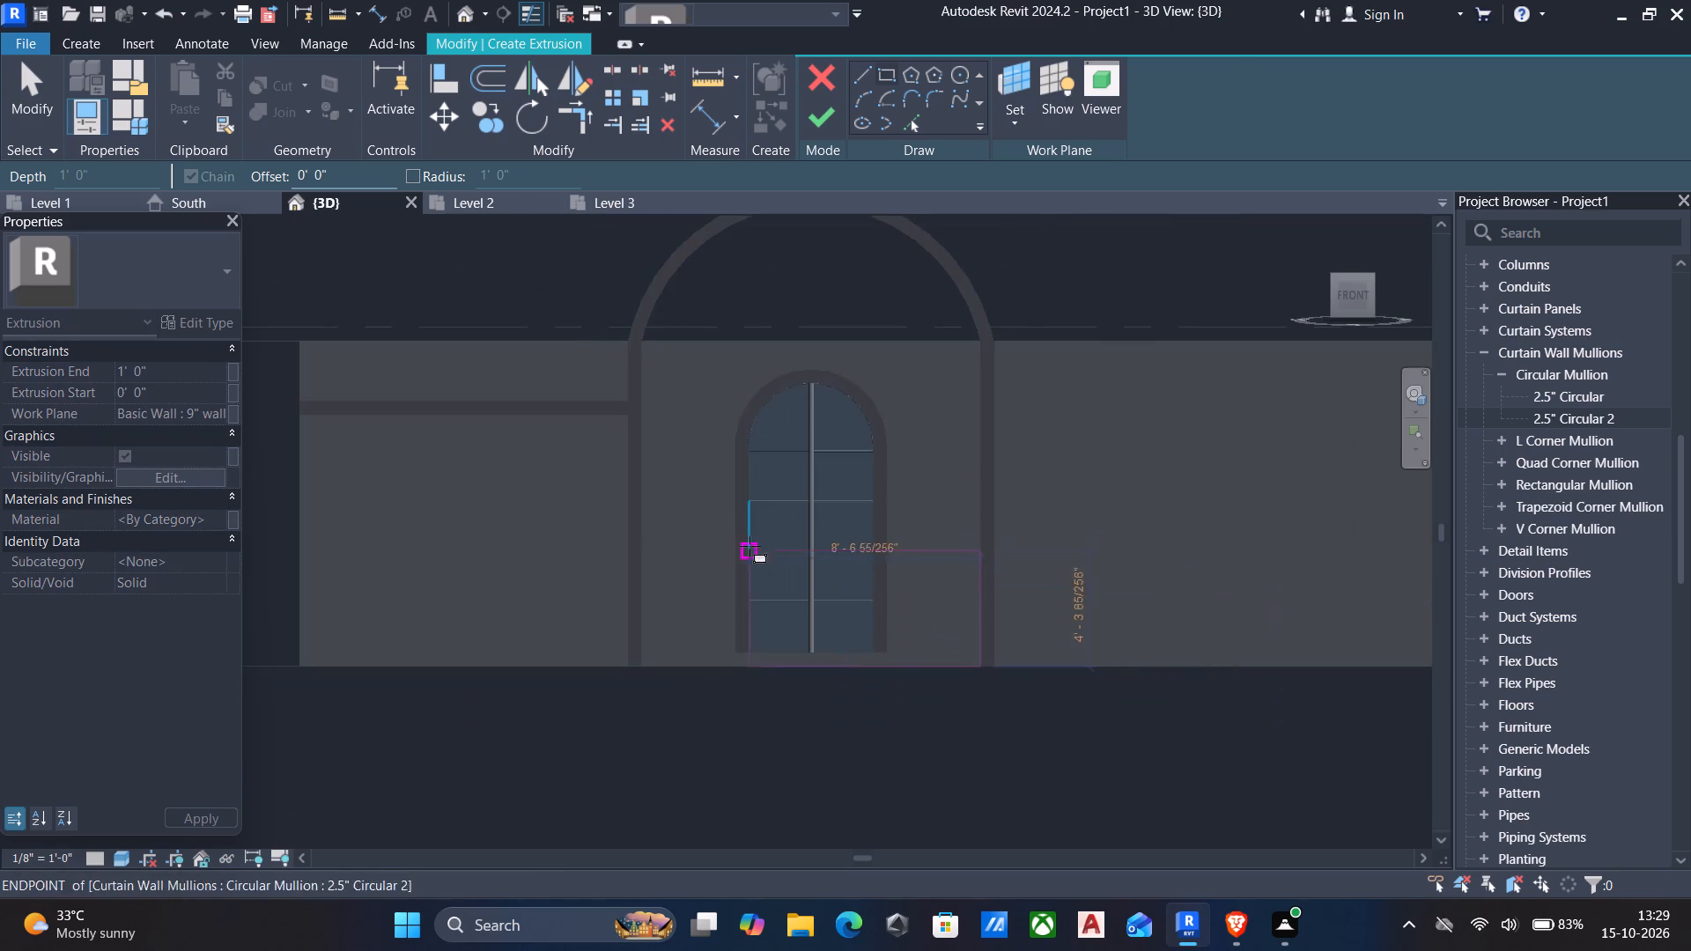
{"action": "middle_click_drag", "start_coordinate": [736, 532], "coordinate": [771, 704]}
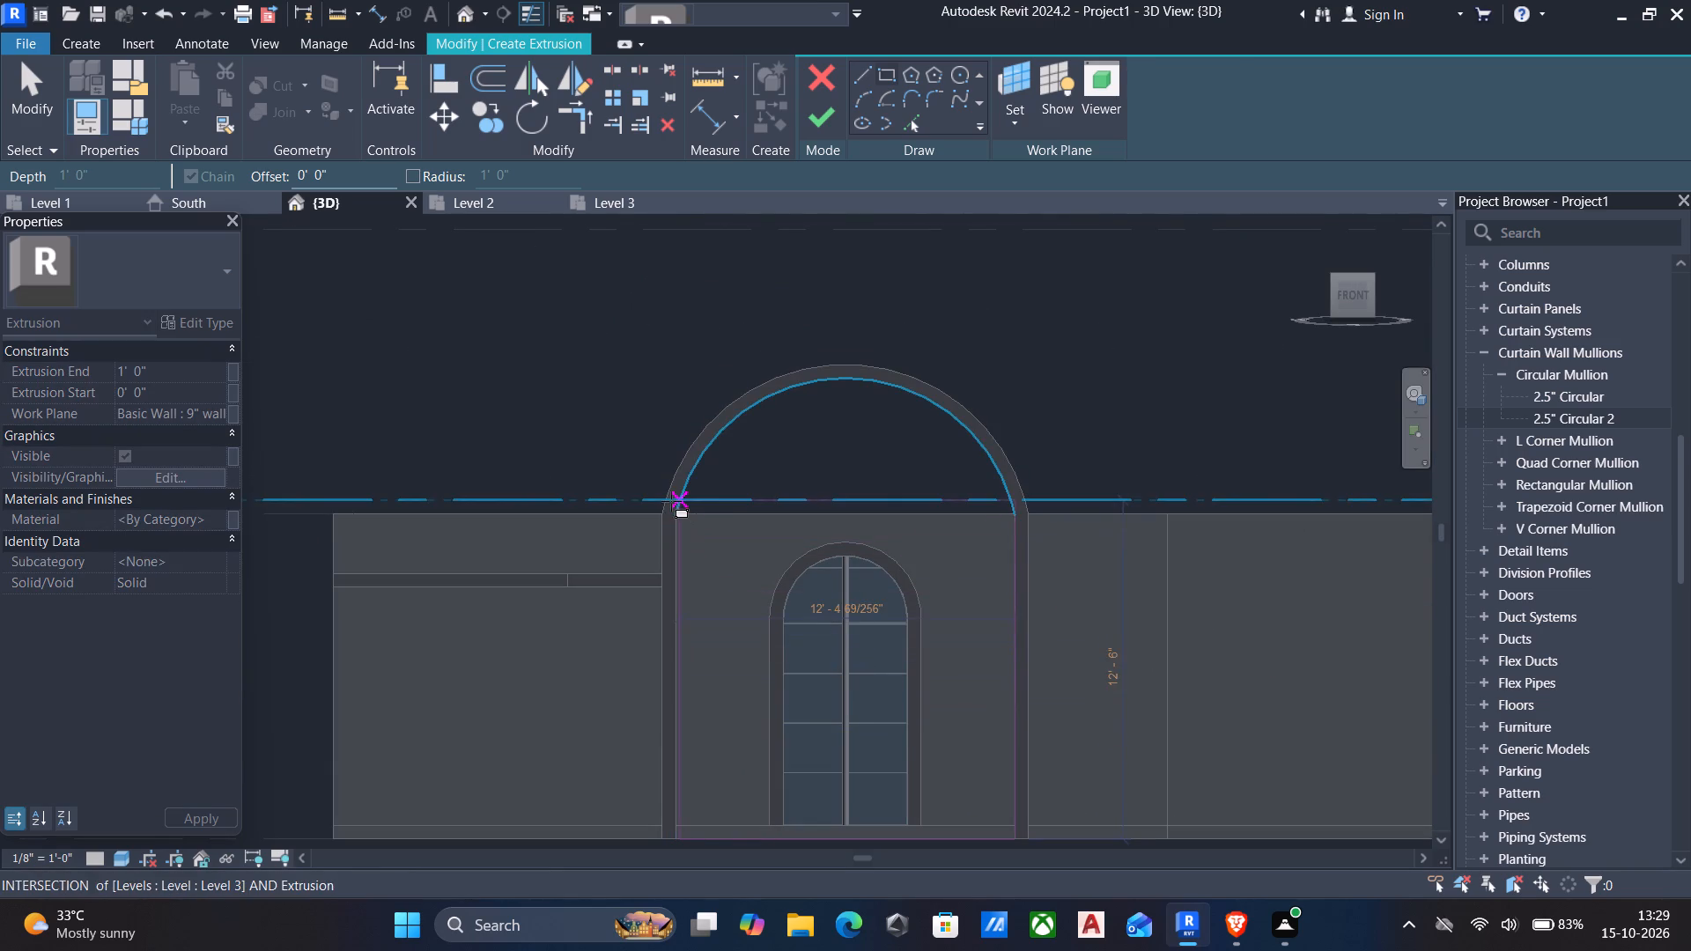
{"action": "left_click", "coordinate": [689, 309]}
{"action": "key", "text": "Escape"}
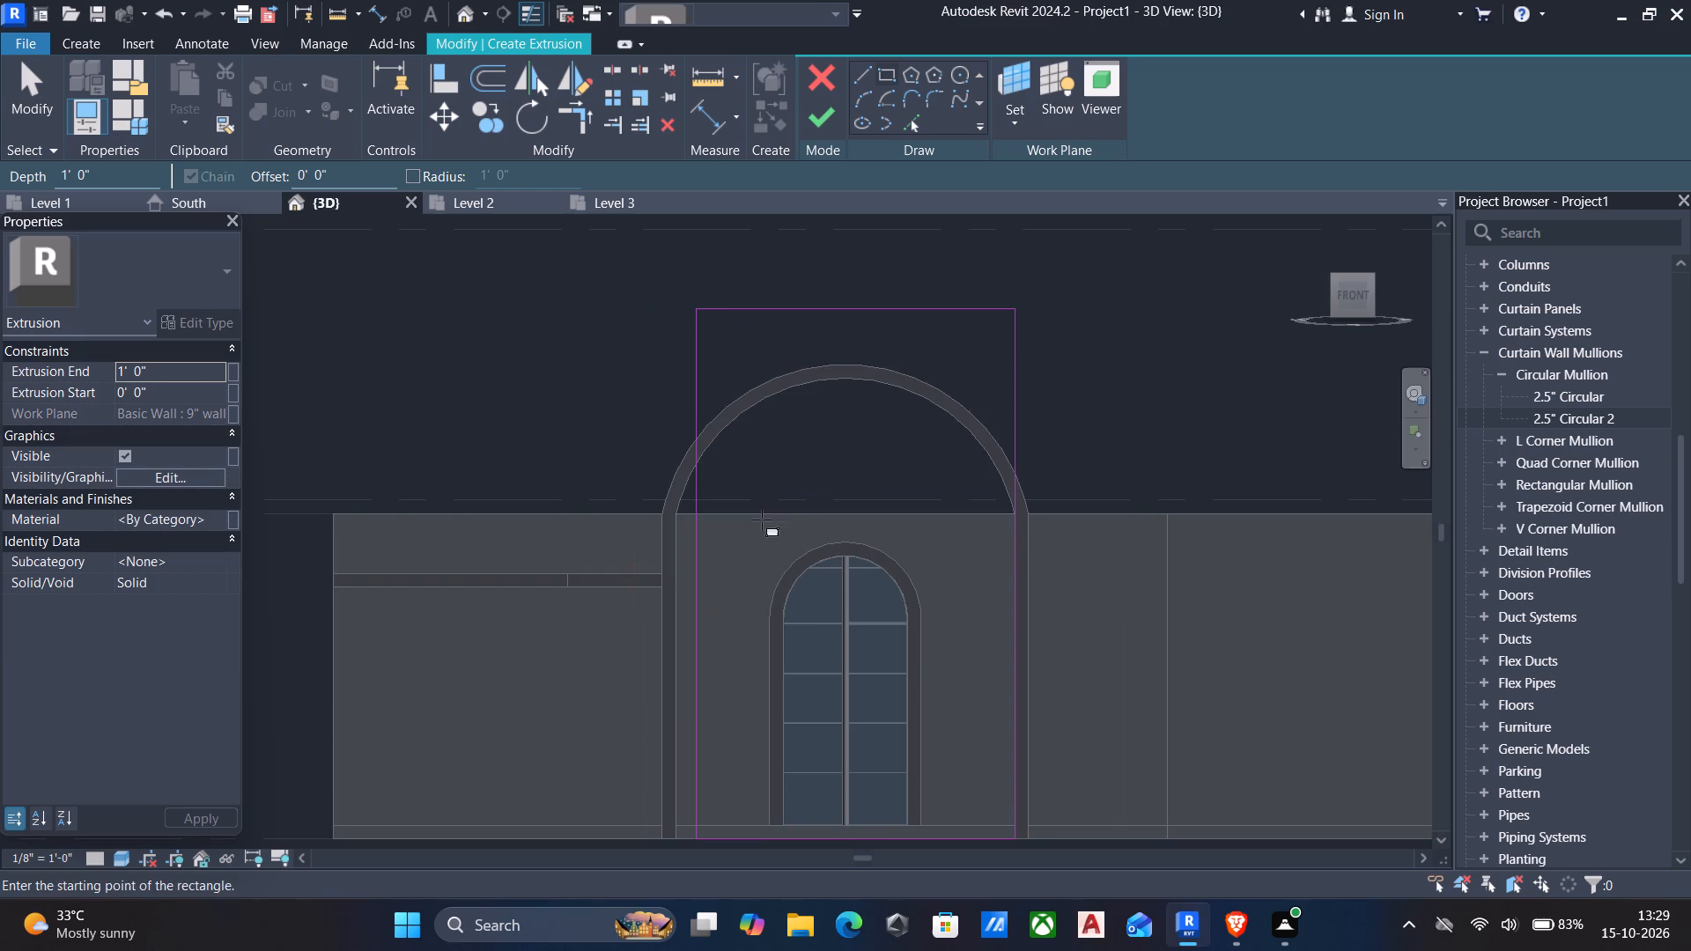
Align the rectangle's left vertical line with the left inner edge of the outer surround.
{"action": "middle_click_drag", "start_coordinate": [828, 604], "coordinate": [820, 501]}
{"action": "key", "text": "Escape"}
{"action": "type", "text": "al"}
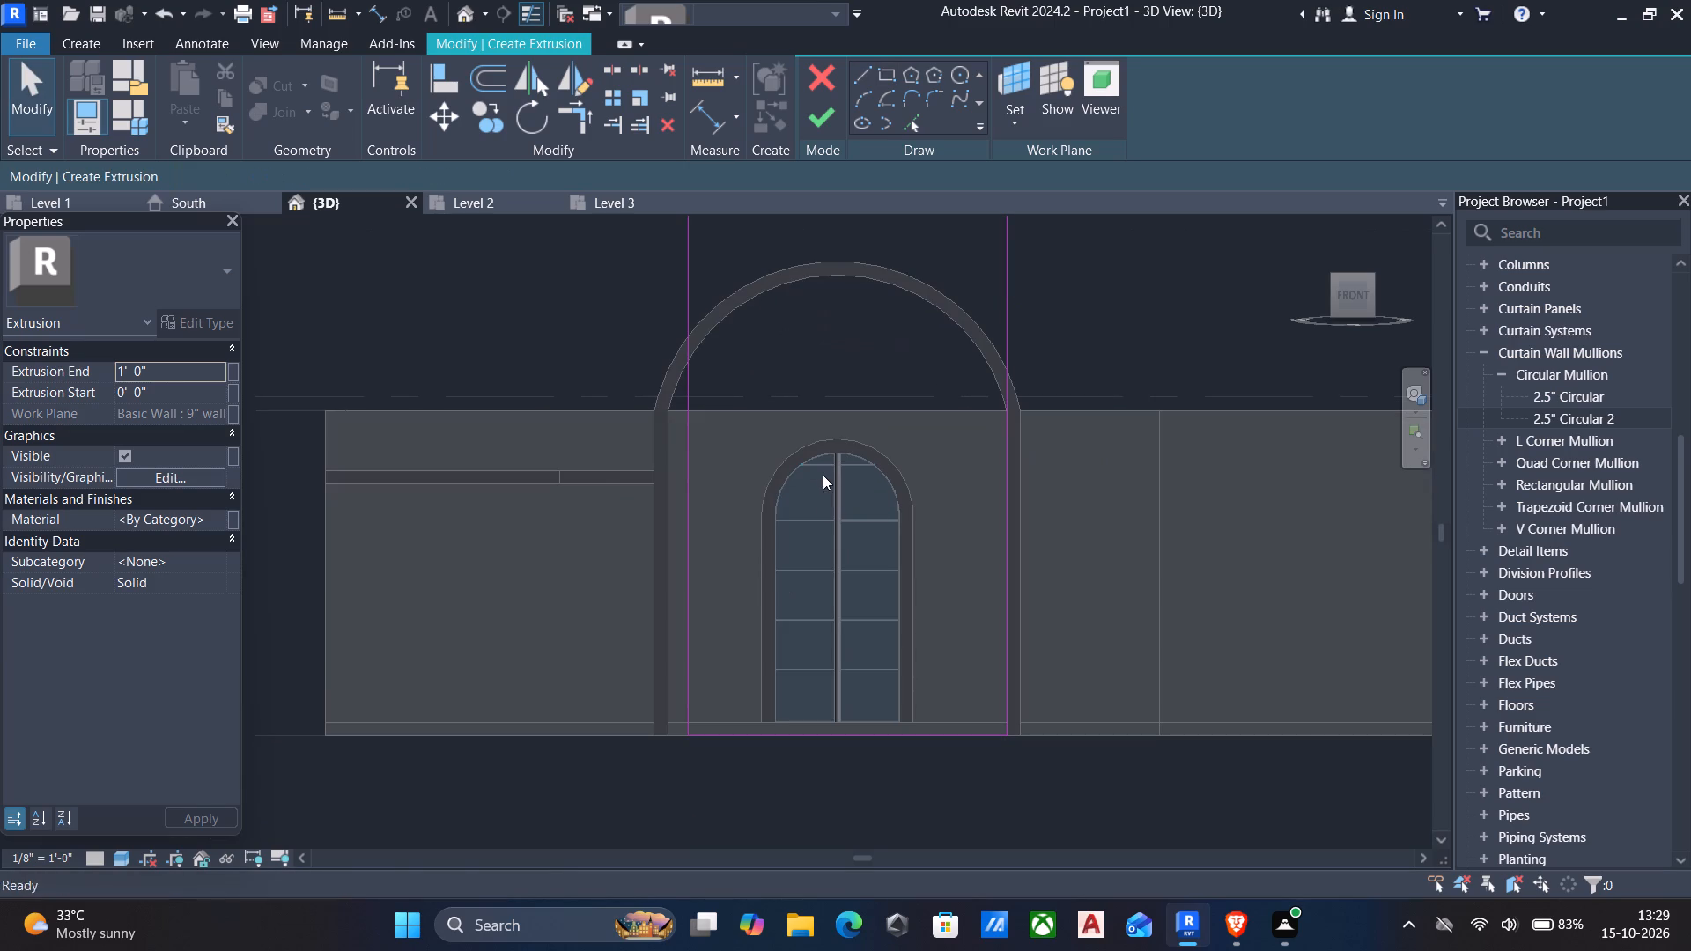
{"action": "left_click", "coordinate": [670, 523]}
{"action": "left_click", "coordinate": [683, 523]}
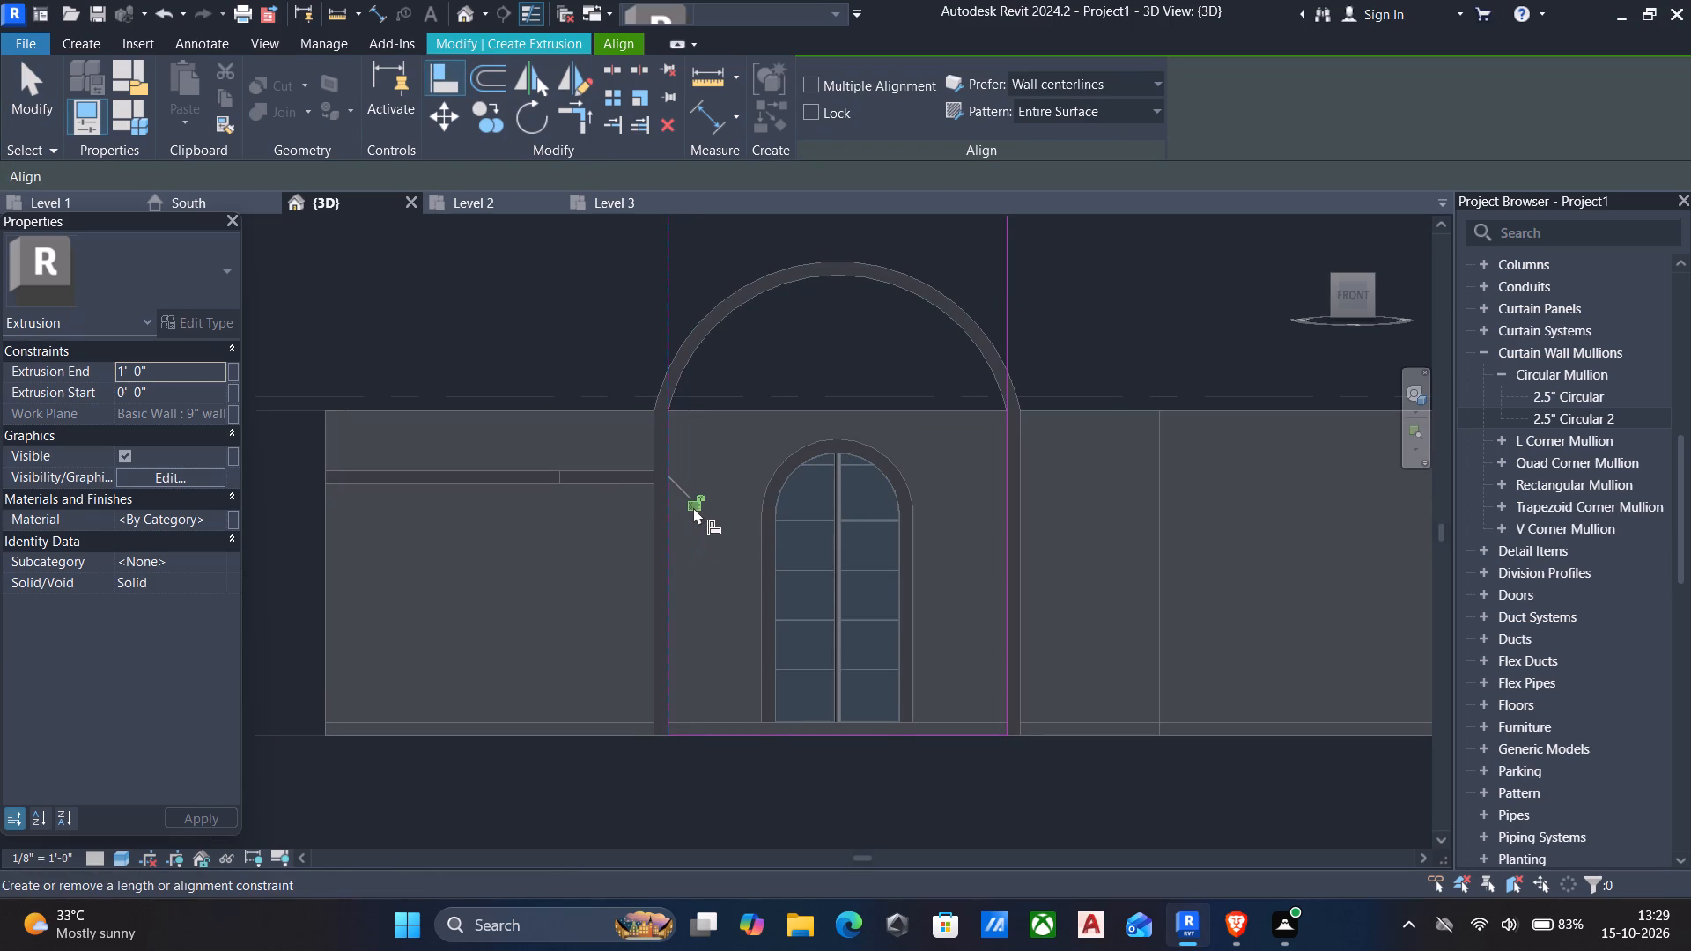
{"action": "key", "text": "Escape"}
Add the inner arc of the large outer surround to the extrusion sketch by picking its edge.
{"action": "middle_click_drag", "start_coordinate": [688, 503], "coordinate": [683, 618]}
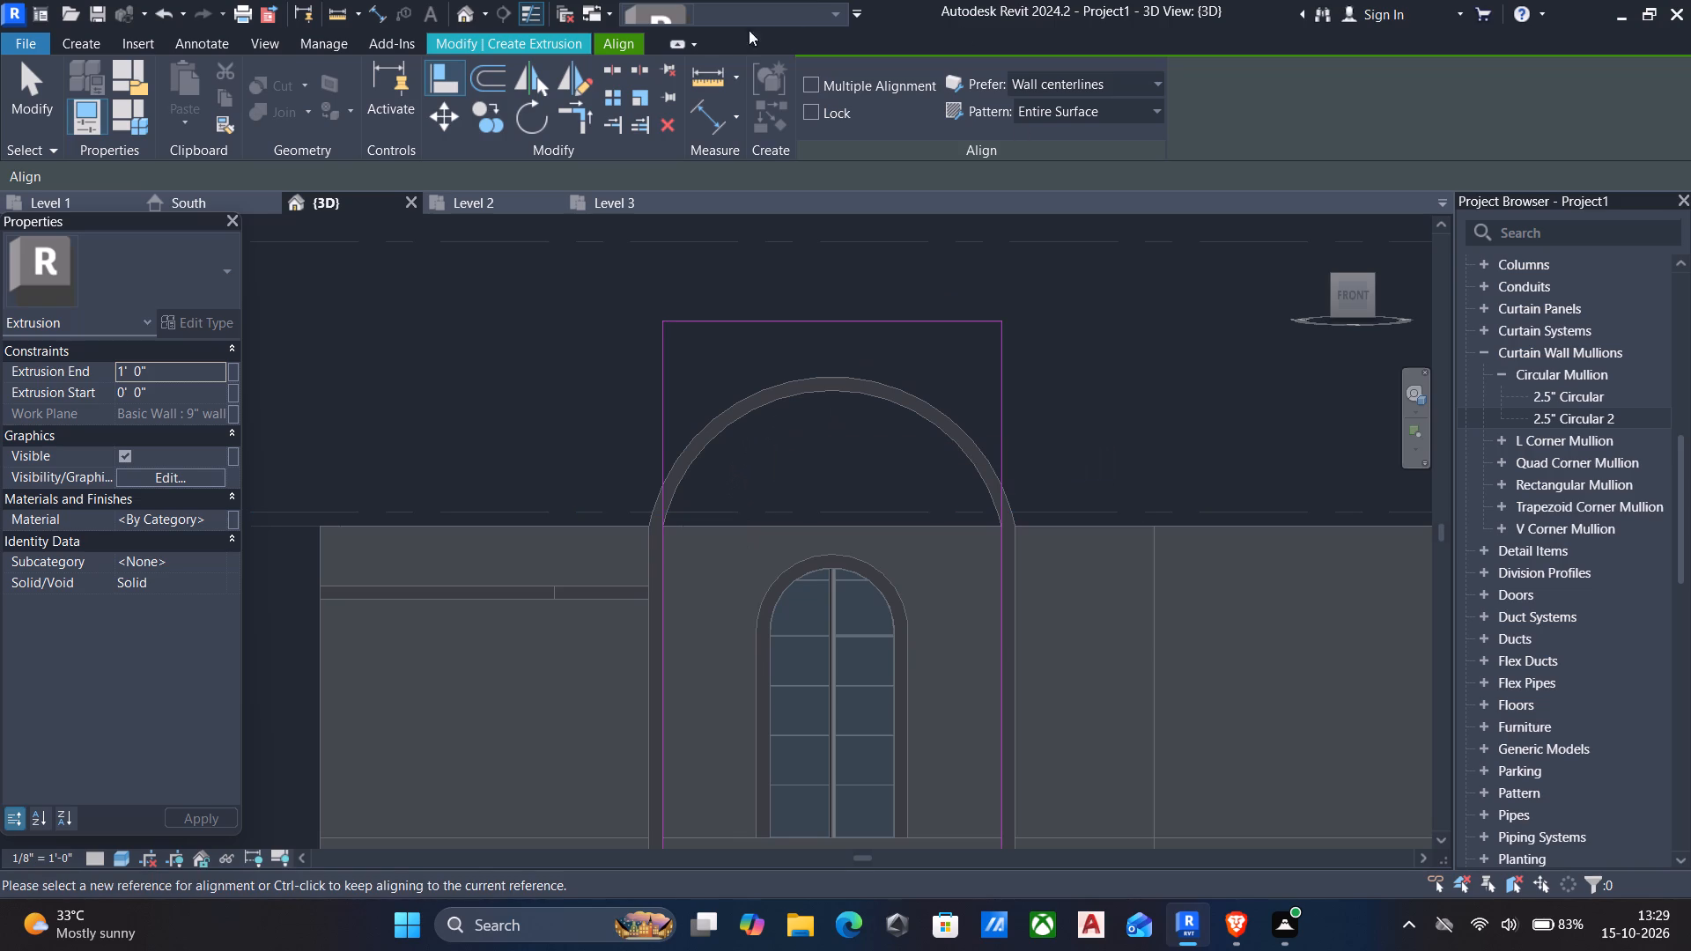
{"action": "left_click", "coordinate": [544, 45]}
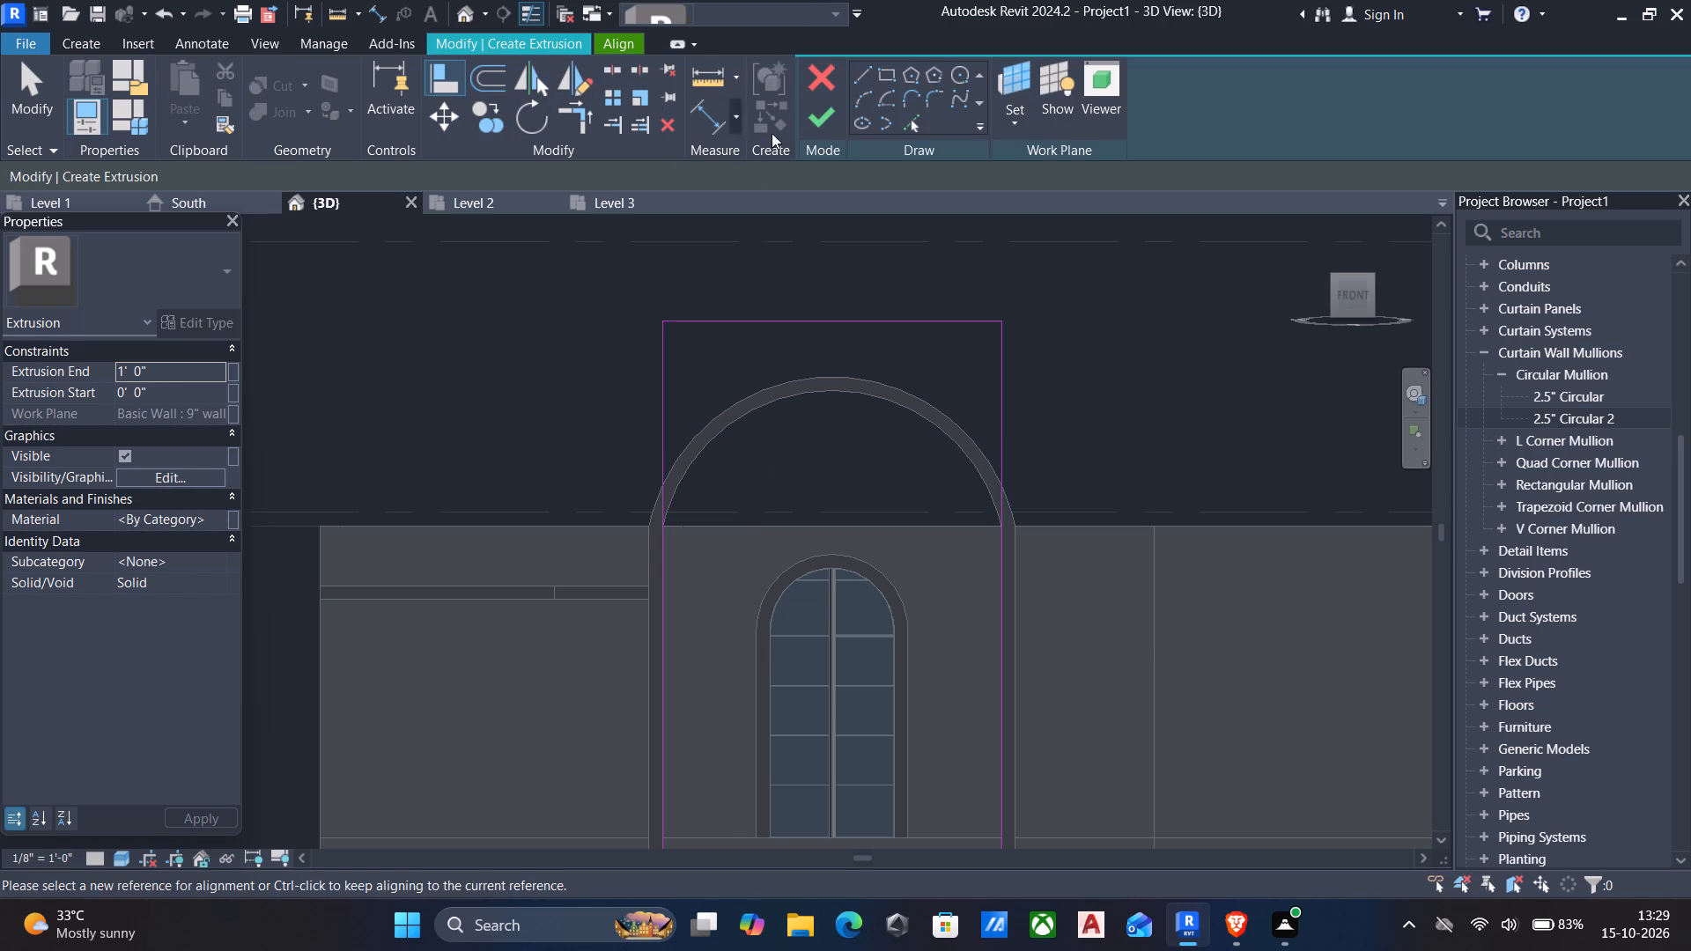
{"action": "left_click", "coordinate": [913, 128]}
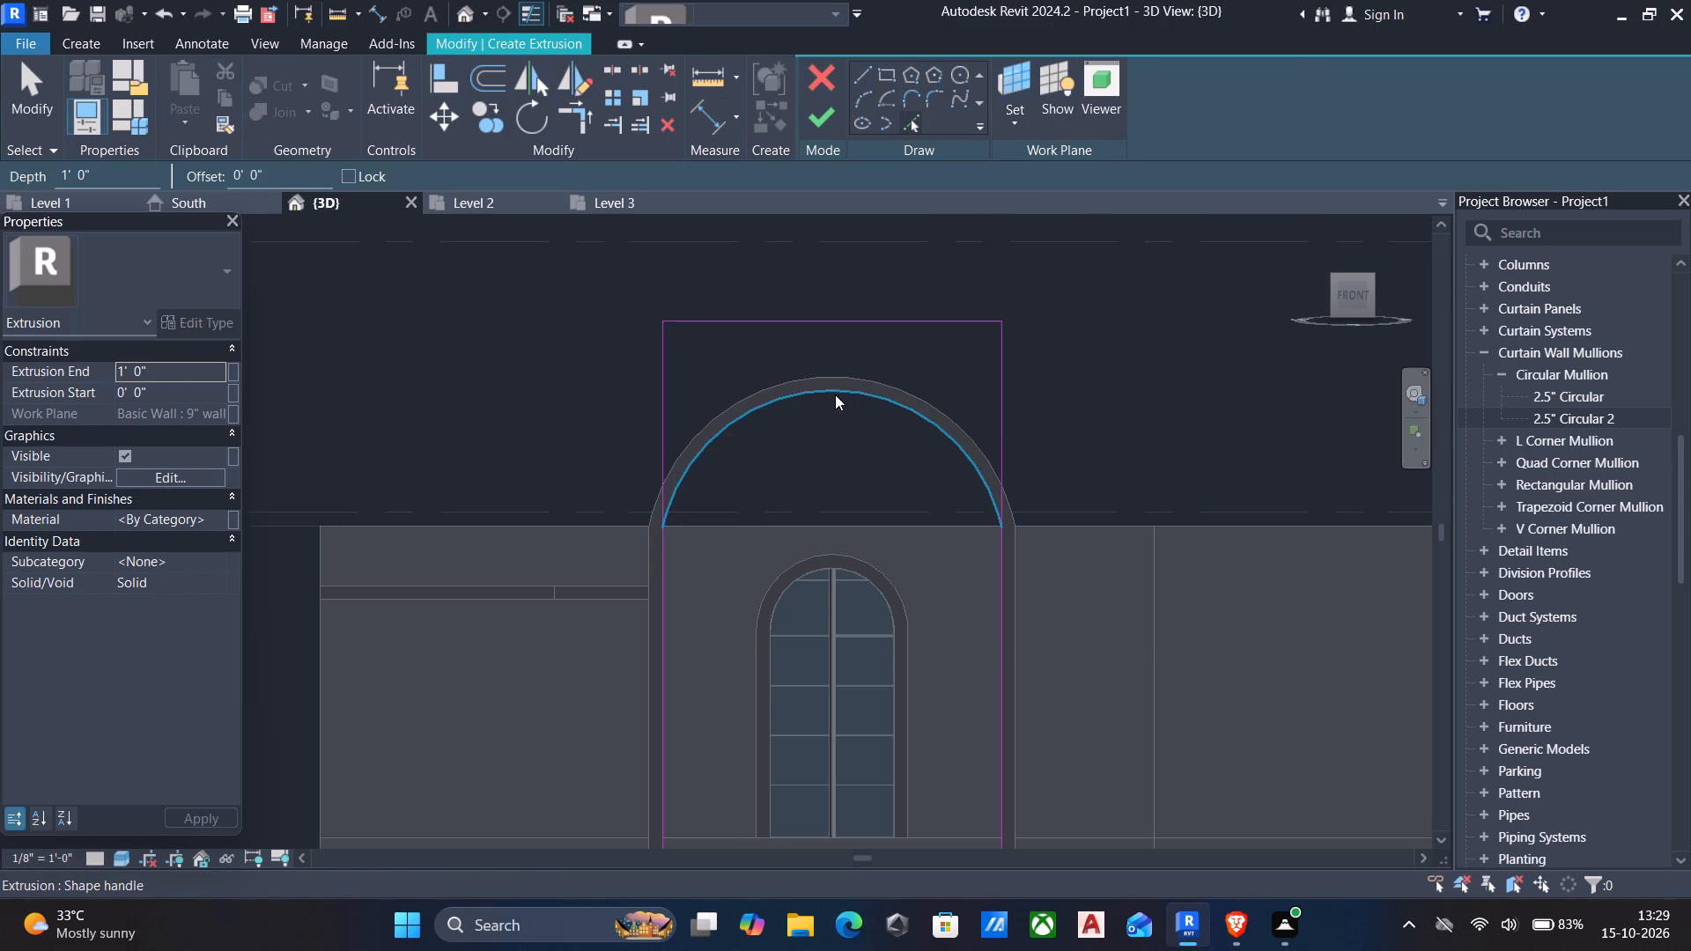
{"action": "left_click", "coordinate": [833, 394]}
{"action": "key", "text": "Escape"}
{"action": "key", "text": "Escape"}
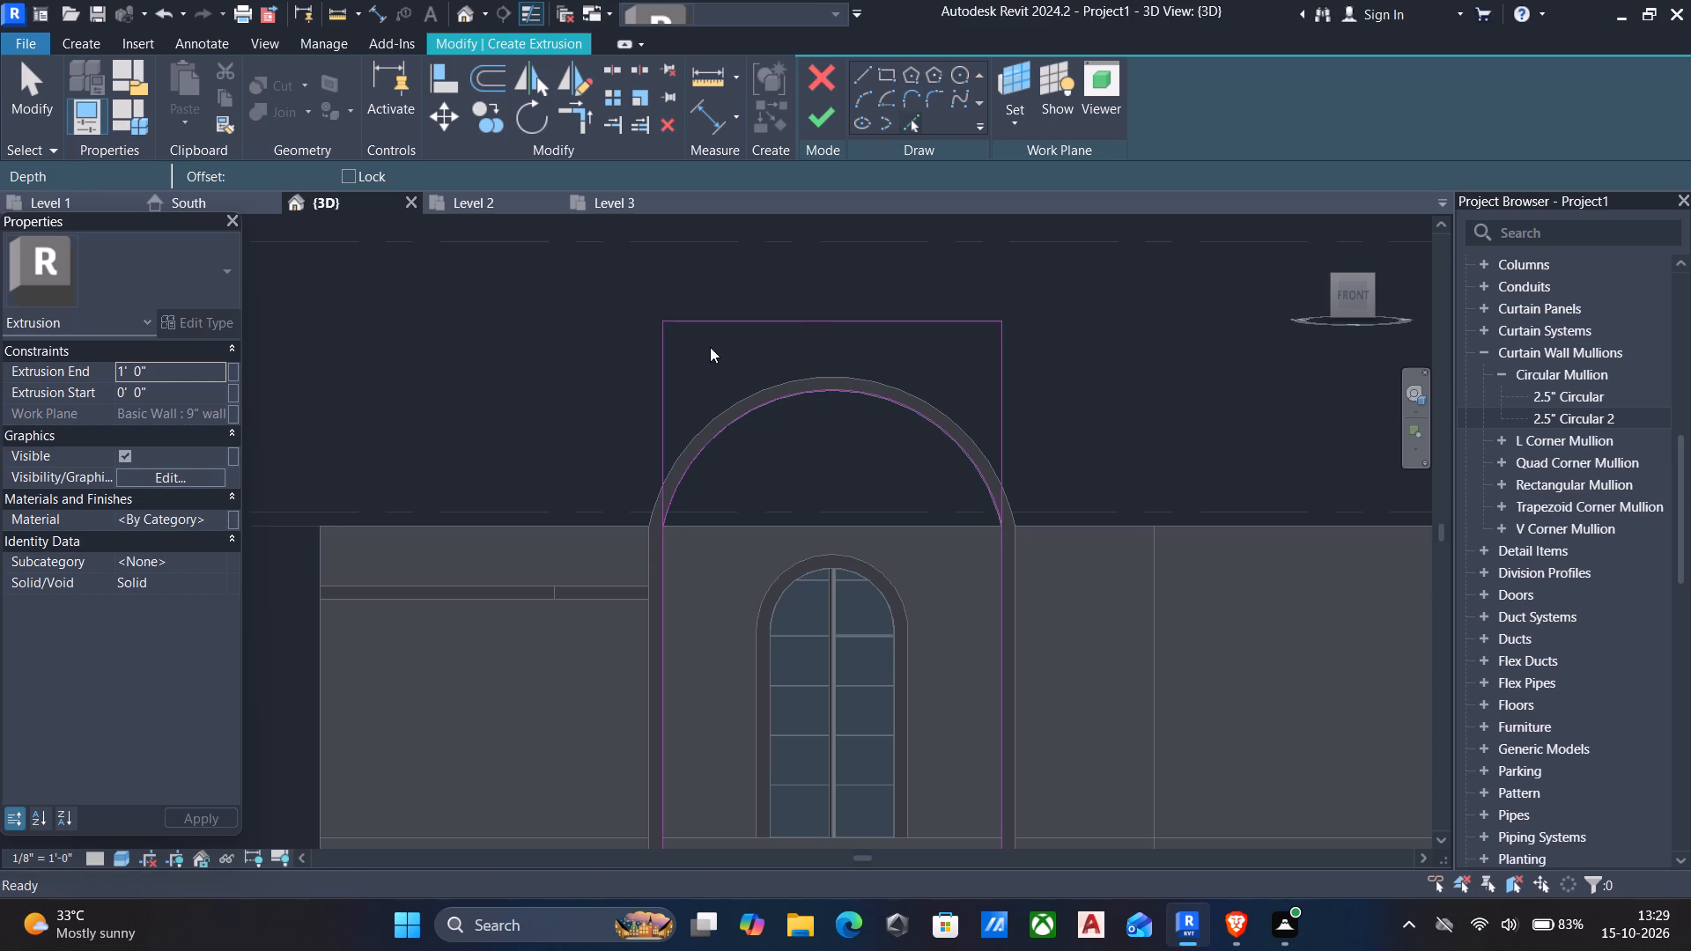
Trim both vertical sketch lines to clean corners with the ends of the large arc, keeping the parts below it.
{"action": "key", "text": "t"}
{"action": "key", "text": "r"}
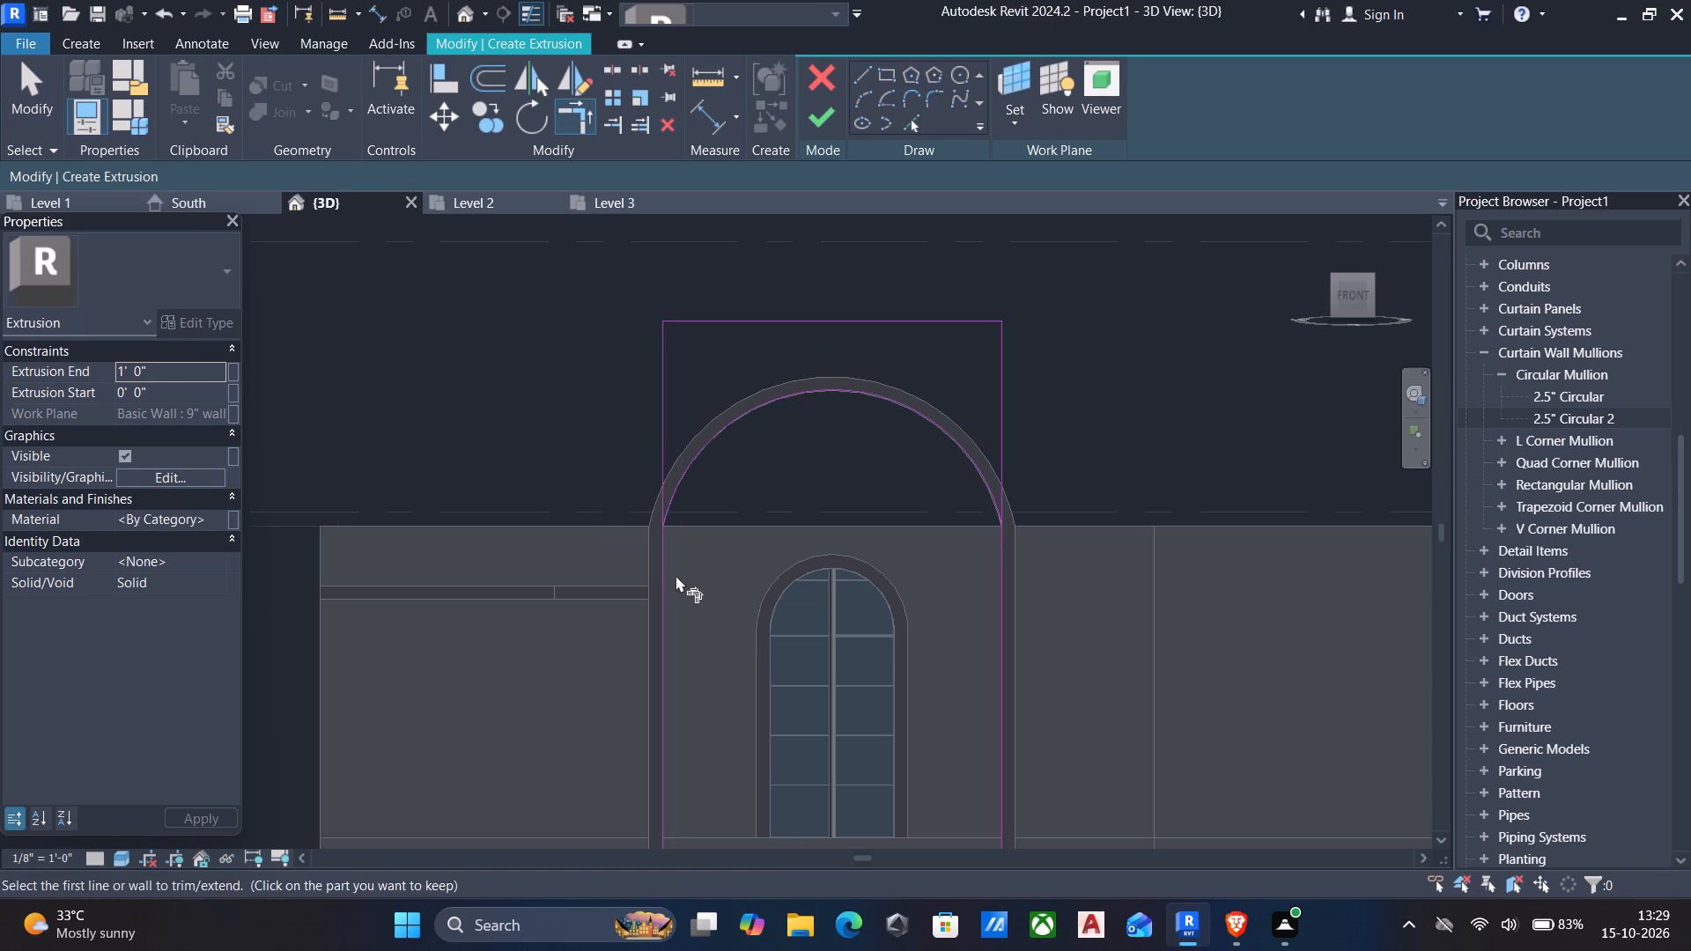
{"action": "left_click", "coordinate": [665, 571]}
{"action": "left_click", "coordinate": [670, 502]}
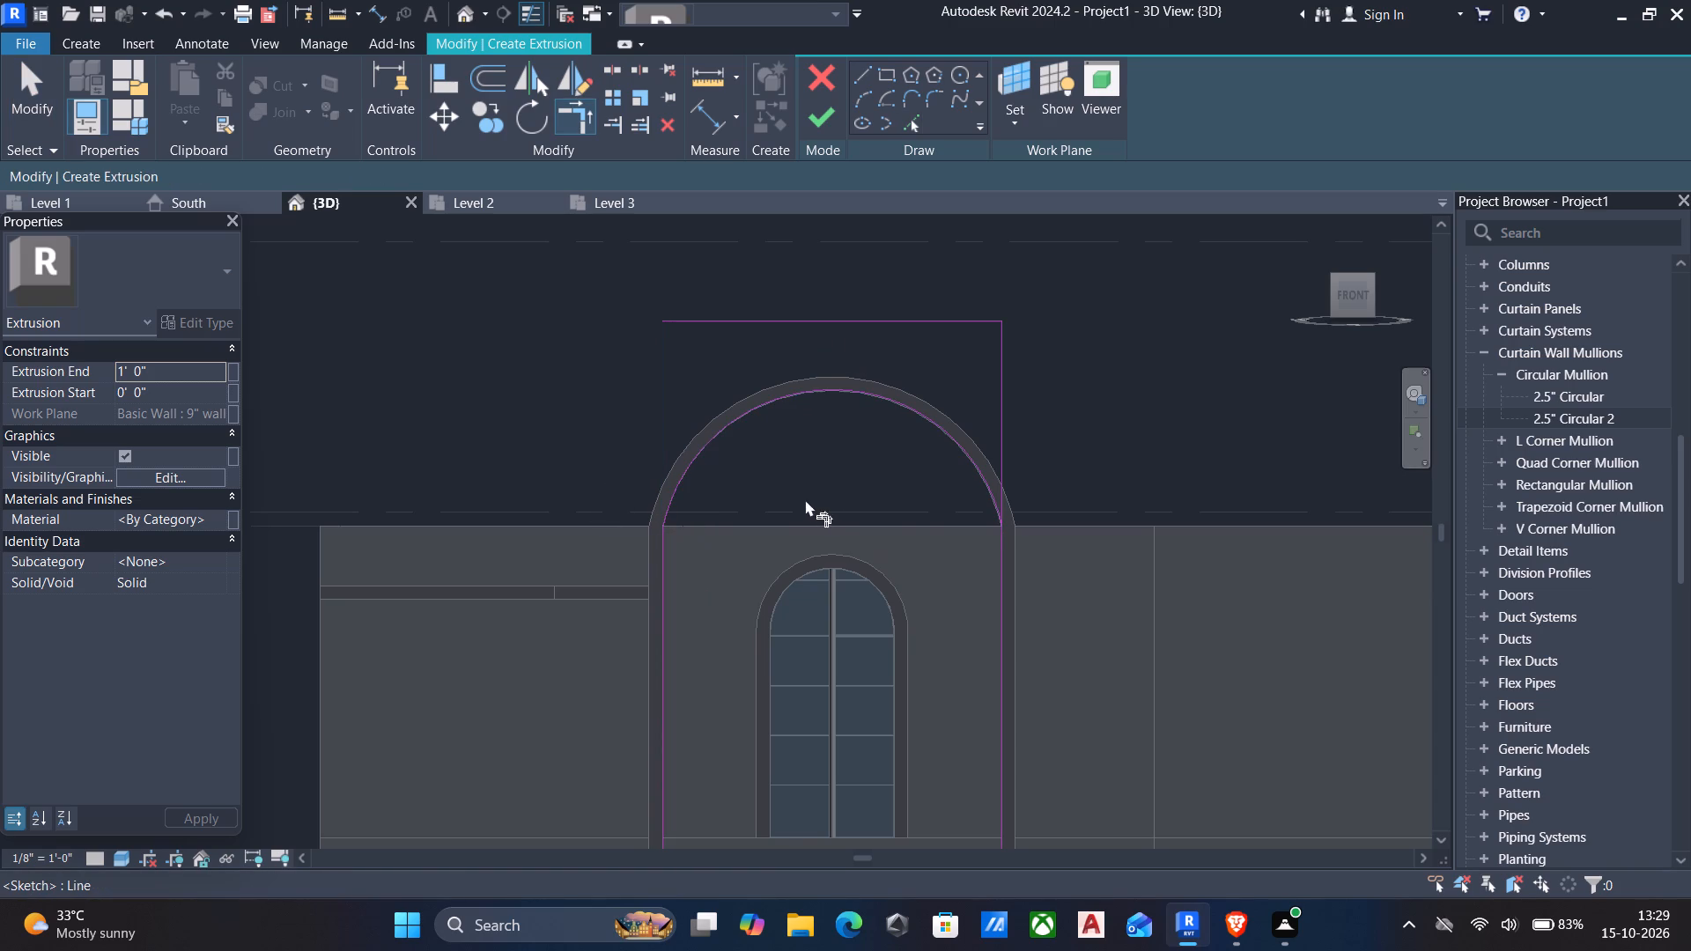
{"action": "left_click", "coordinate": [996, 557]}
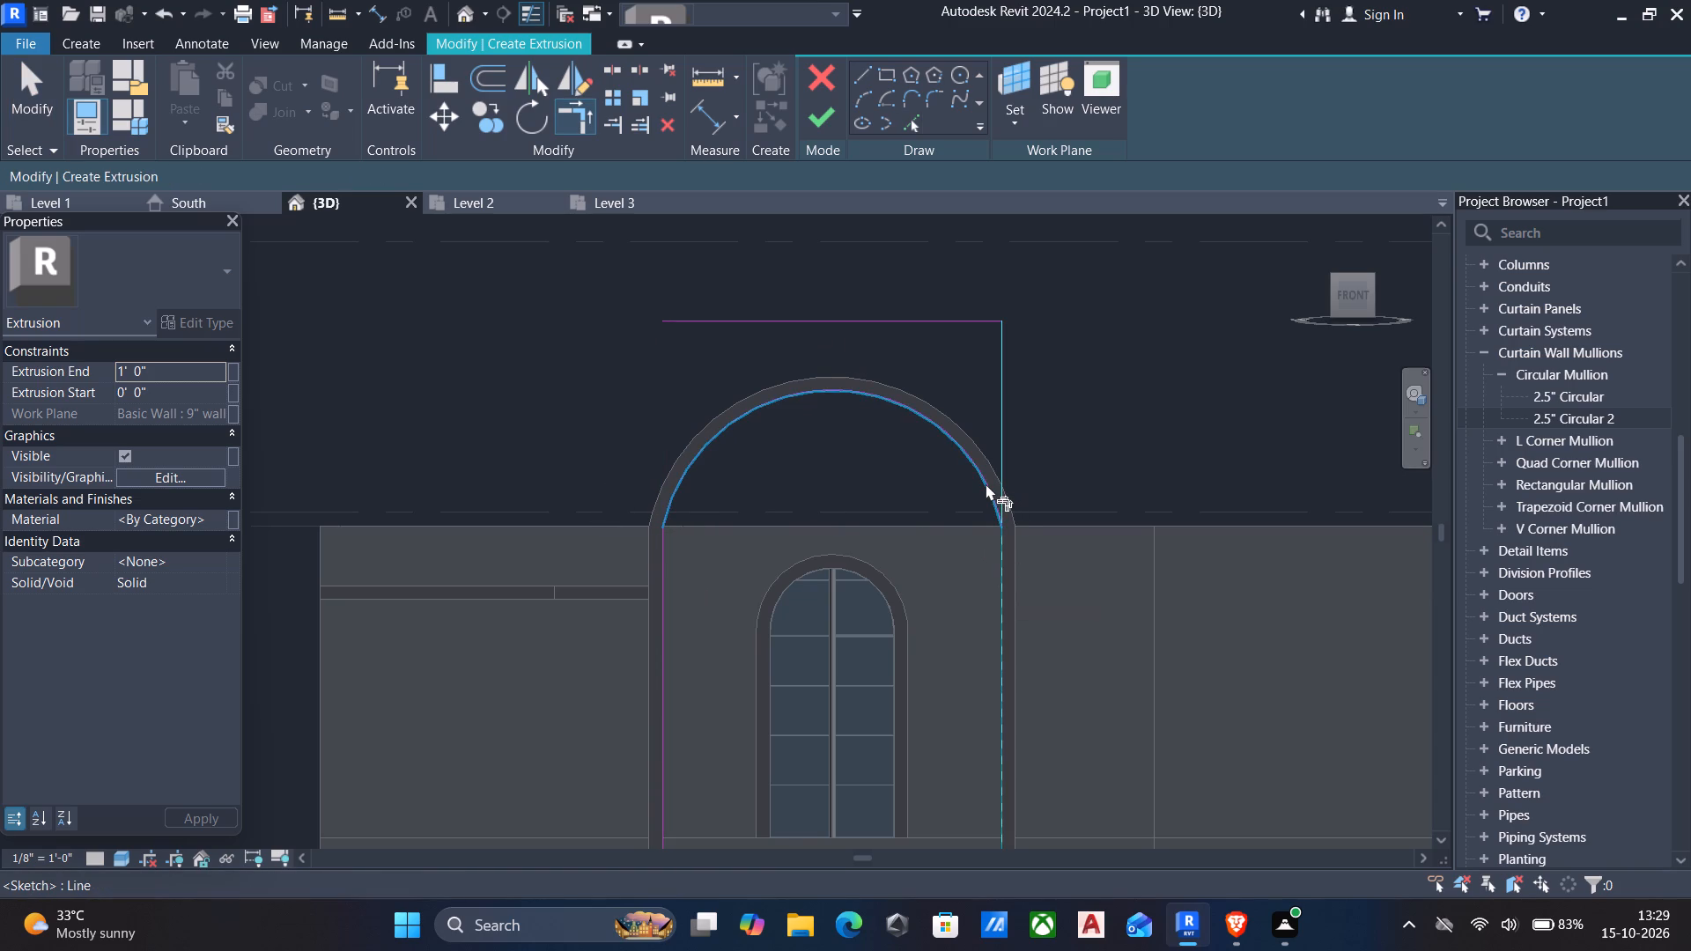
{"action": "left_click", "coordinate": [986, 483]}
{"action": "key", "text": "Escape"}
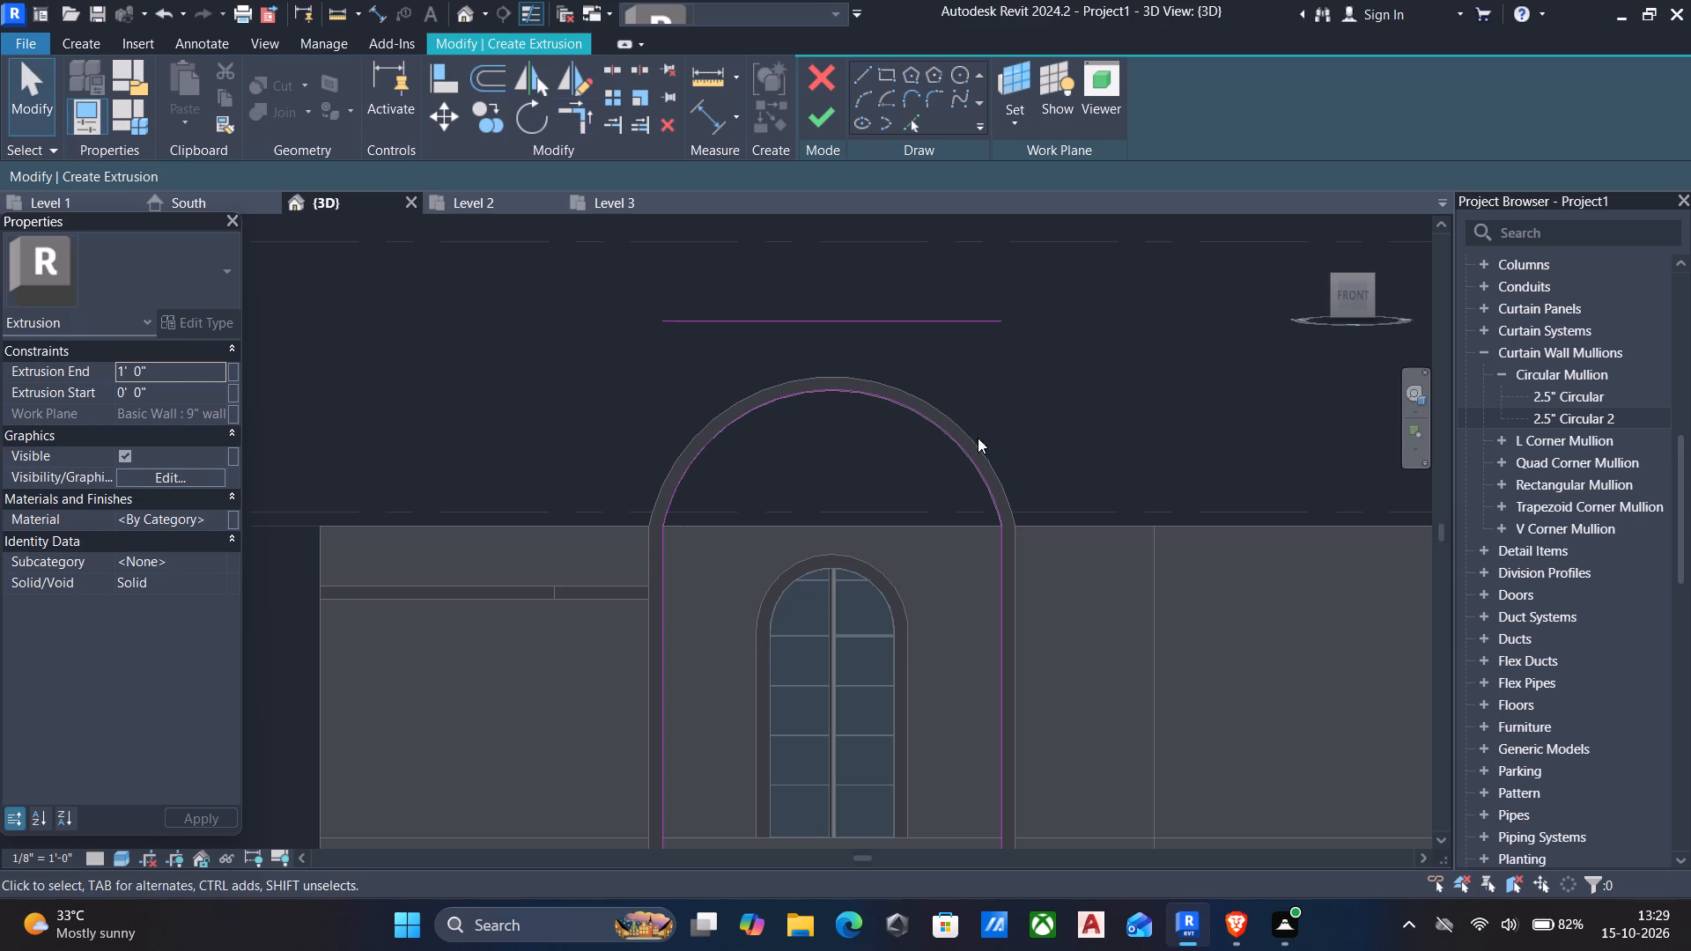
Delete the leftover horizontal line above the arch and finish the sketch to extrude the arched panel 1' 0" deep.
{"action": "left_click_drag", "start_coordinate": [913, 348], "coordinate": [806, 284]}
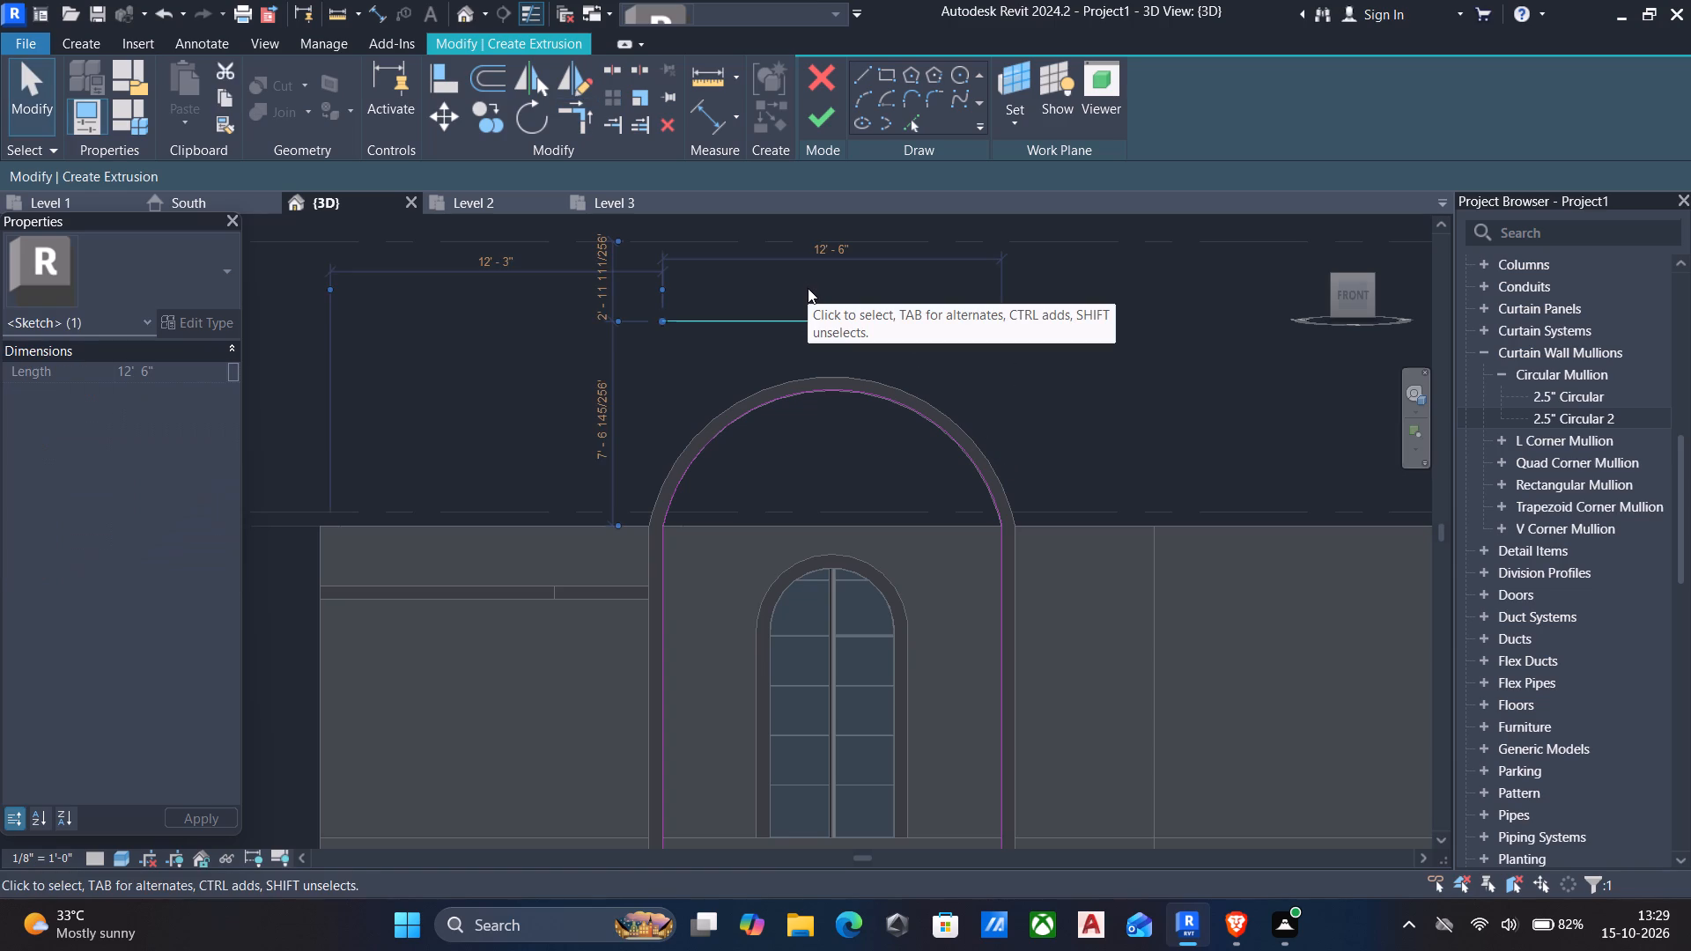
{"action": "key", "text": "Delete"}
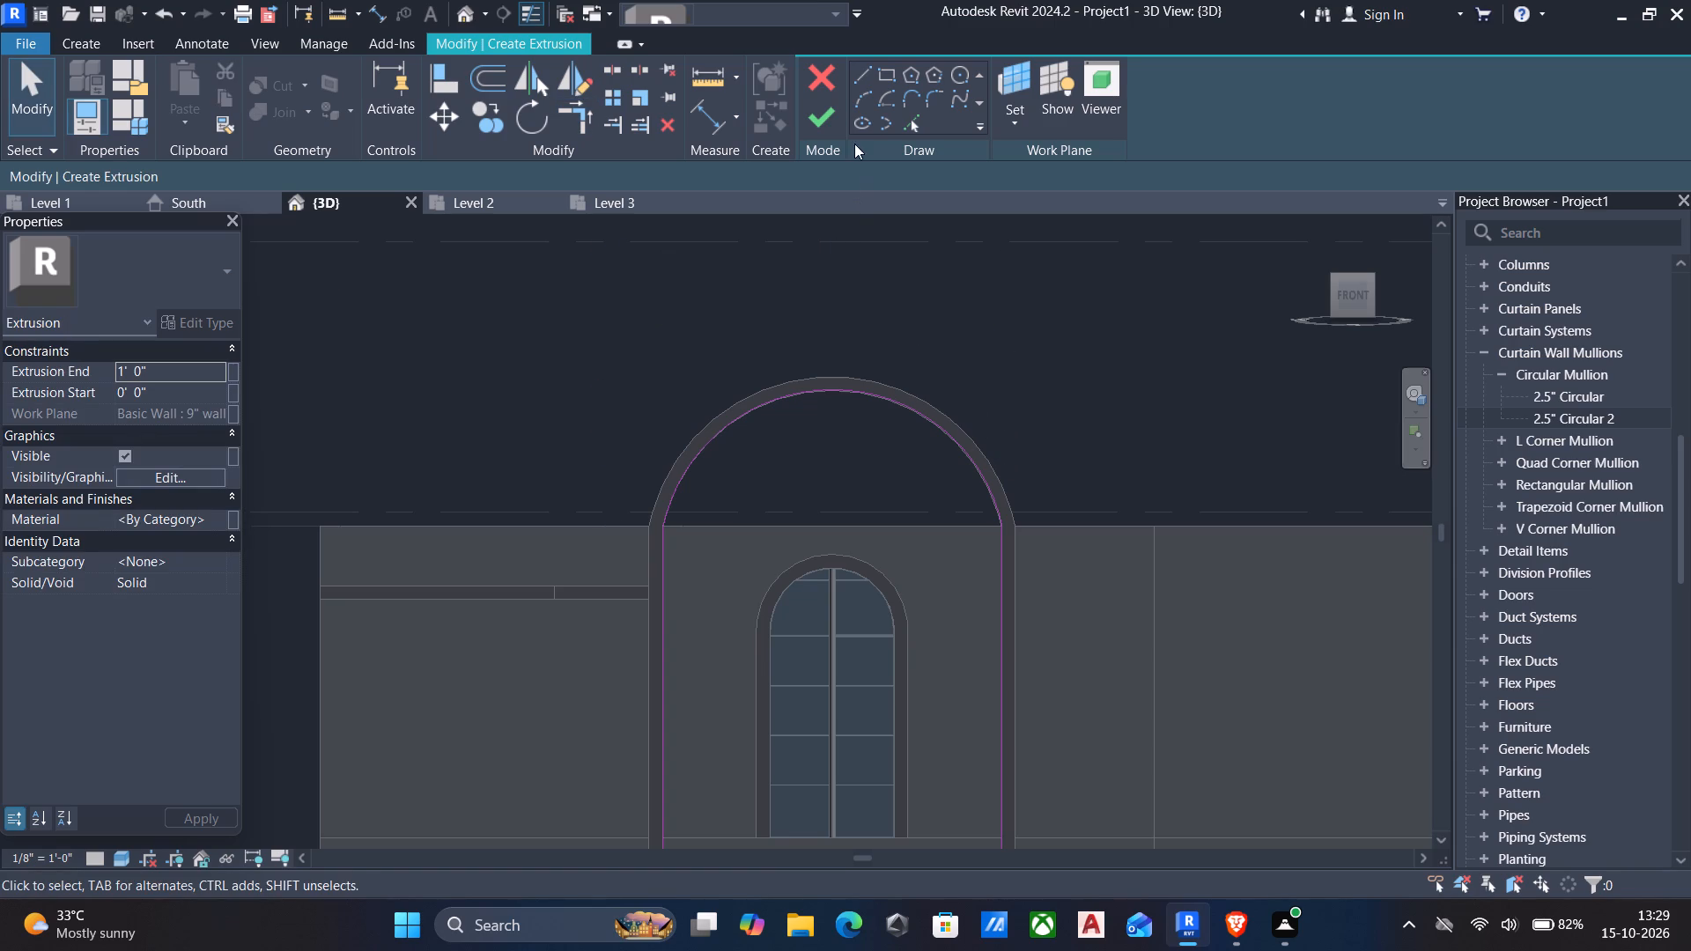
{"action": "left_click", "coordinate": [820, 117]}
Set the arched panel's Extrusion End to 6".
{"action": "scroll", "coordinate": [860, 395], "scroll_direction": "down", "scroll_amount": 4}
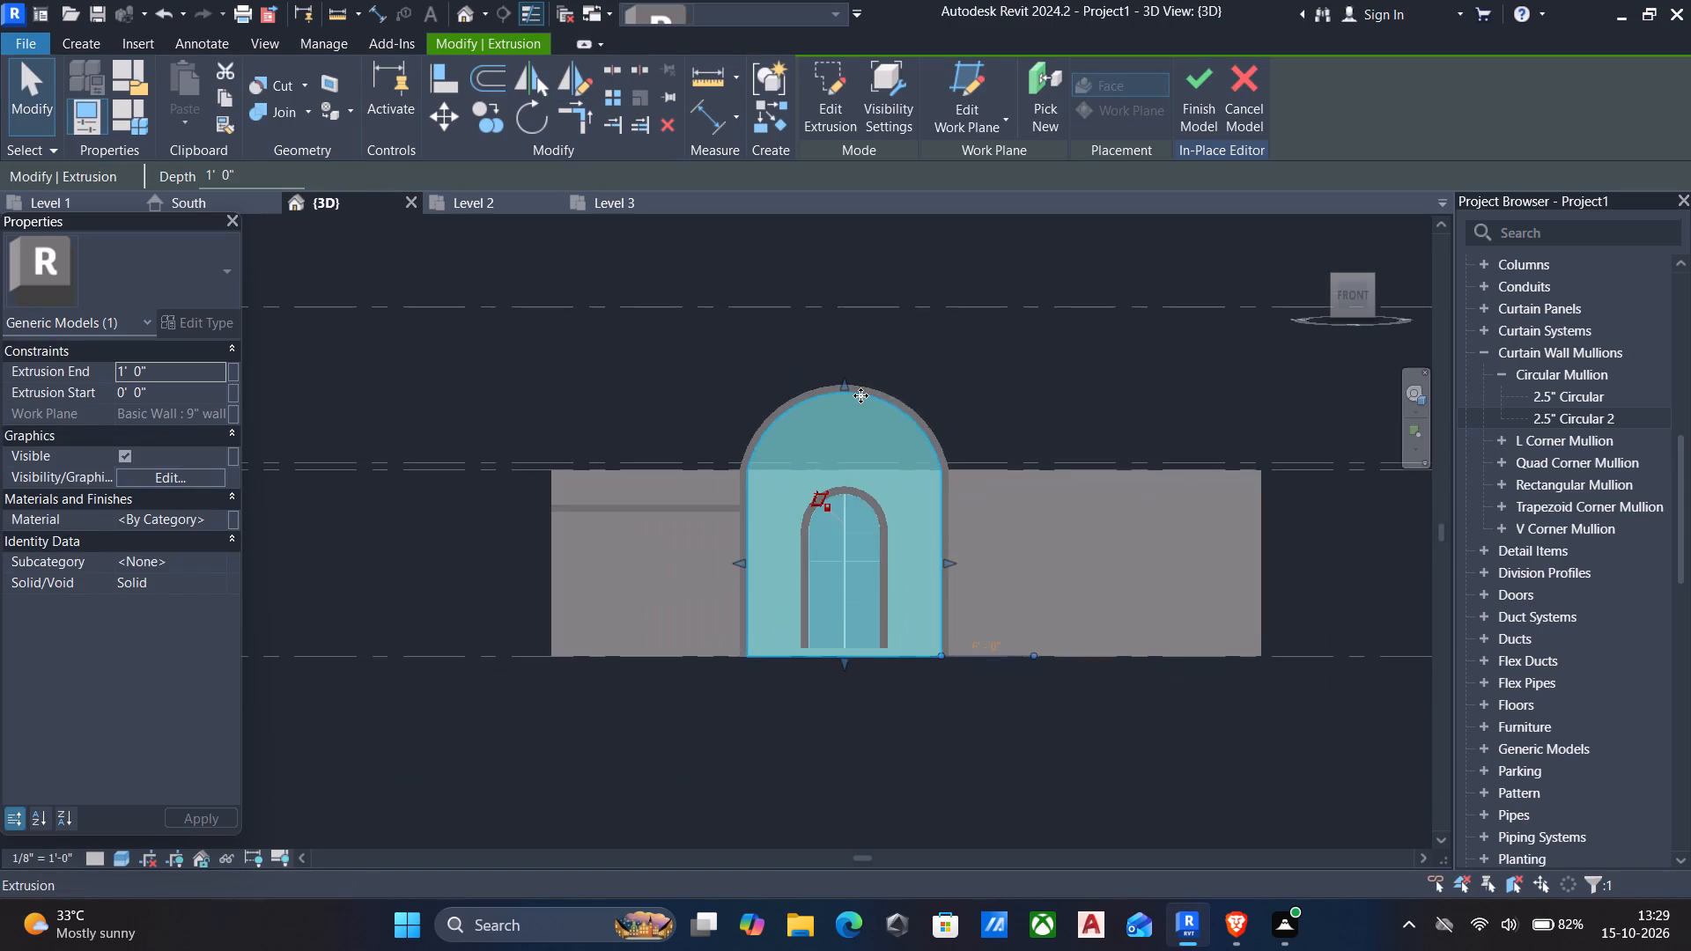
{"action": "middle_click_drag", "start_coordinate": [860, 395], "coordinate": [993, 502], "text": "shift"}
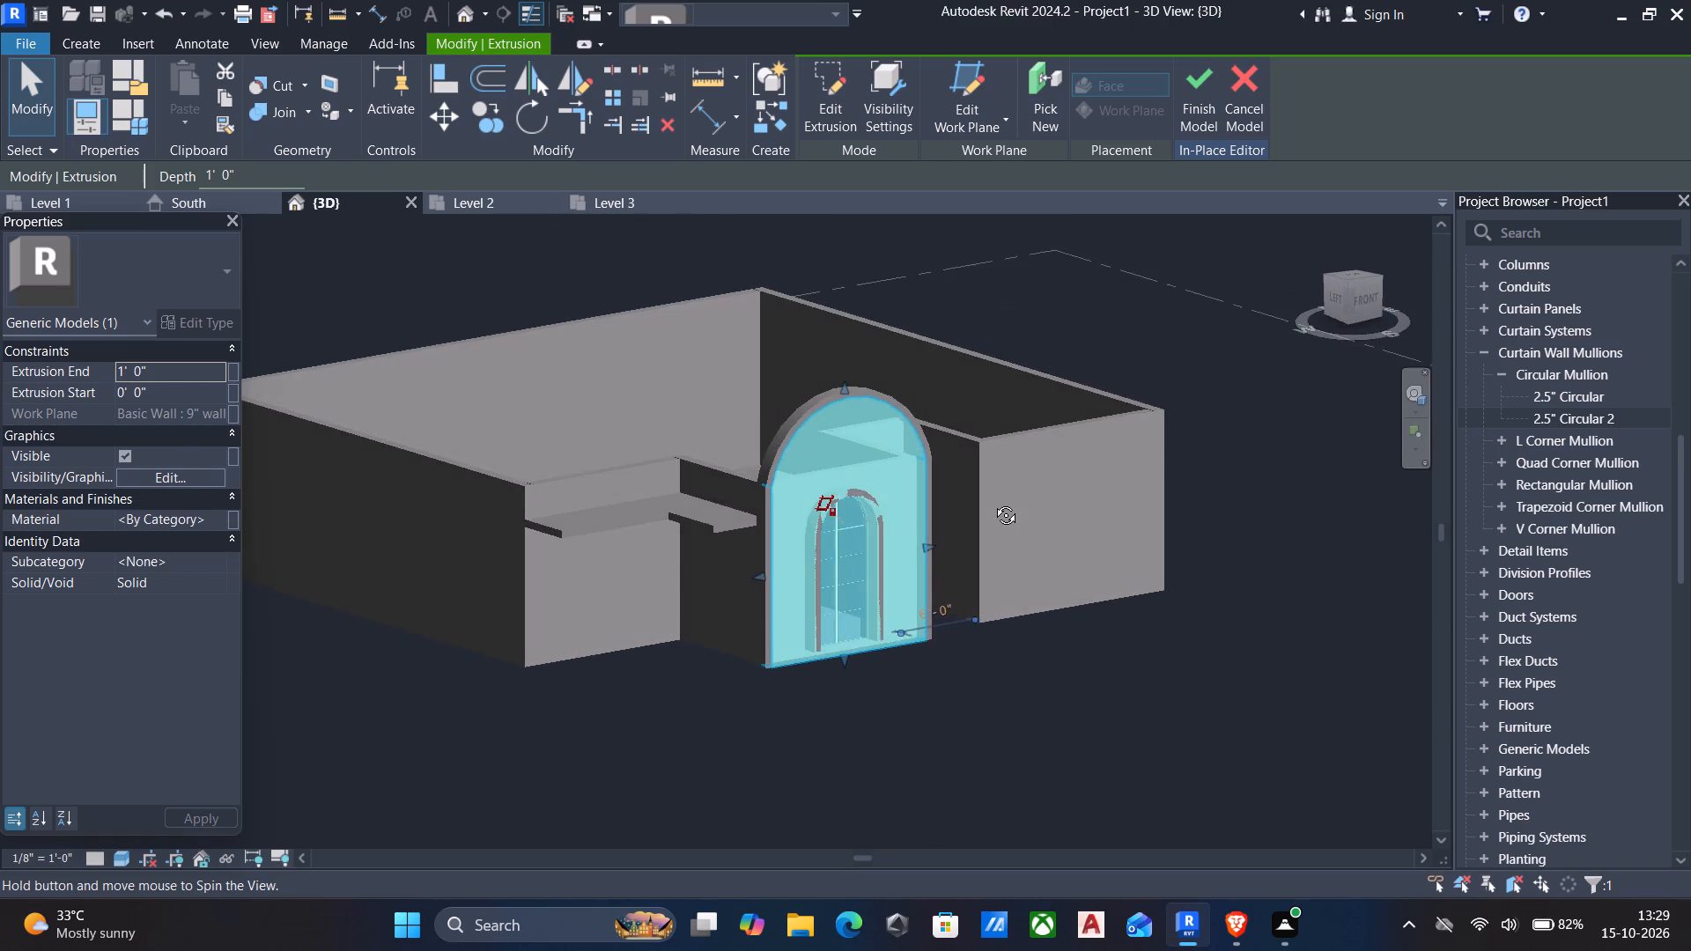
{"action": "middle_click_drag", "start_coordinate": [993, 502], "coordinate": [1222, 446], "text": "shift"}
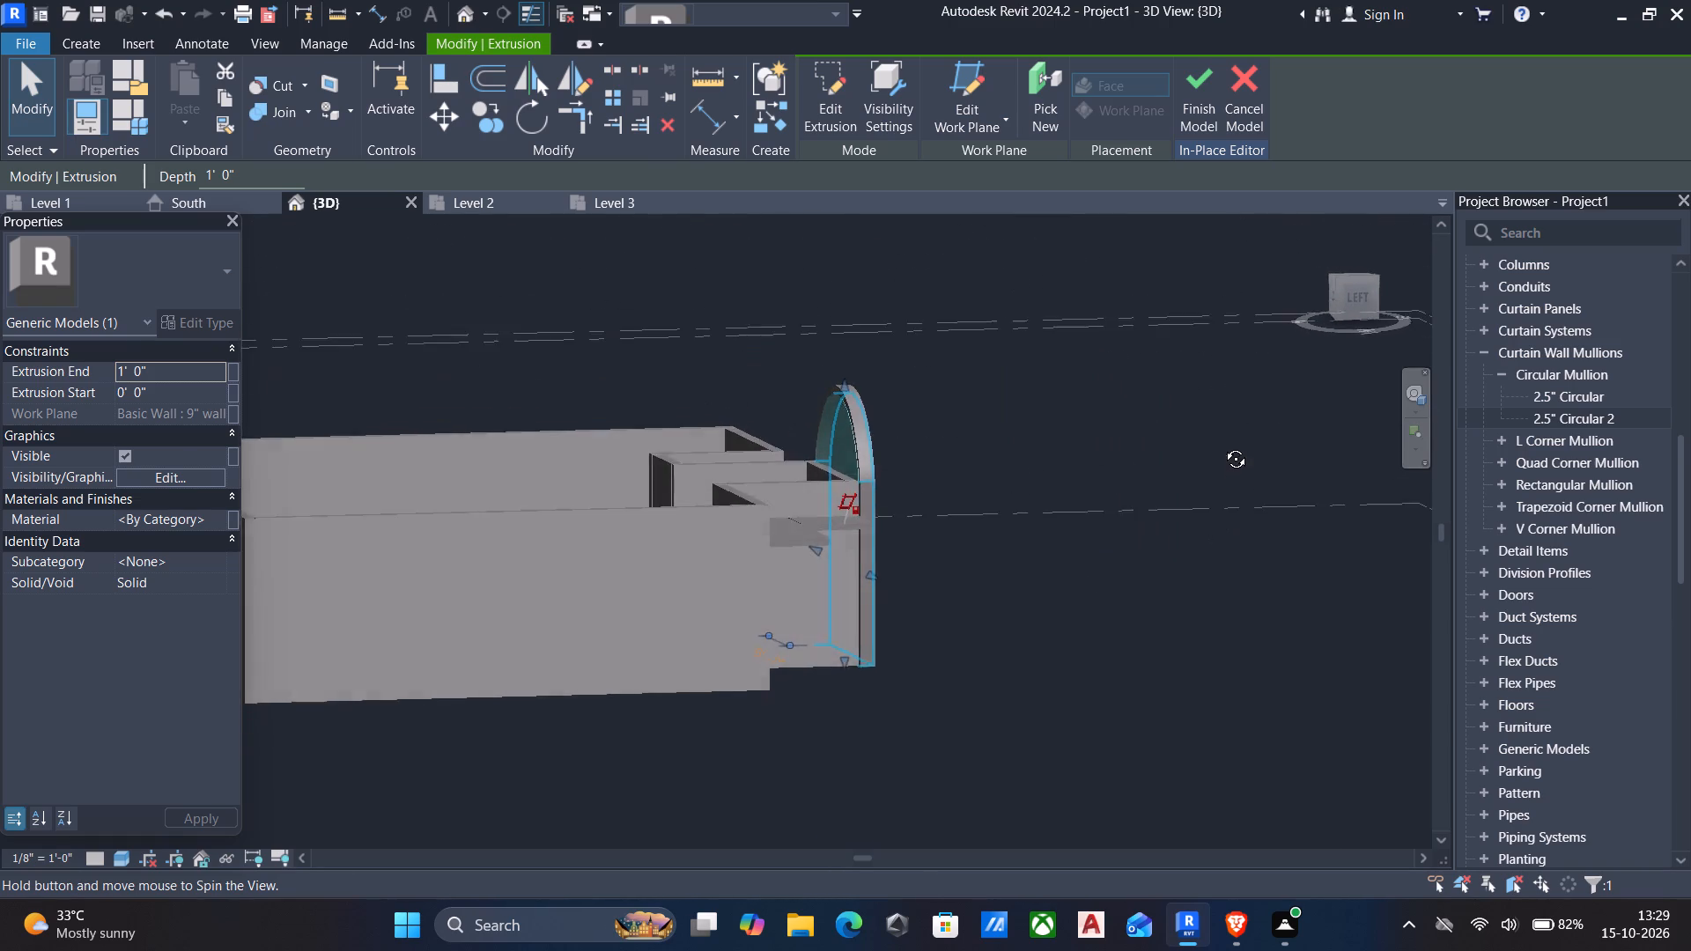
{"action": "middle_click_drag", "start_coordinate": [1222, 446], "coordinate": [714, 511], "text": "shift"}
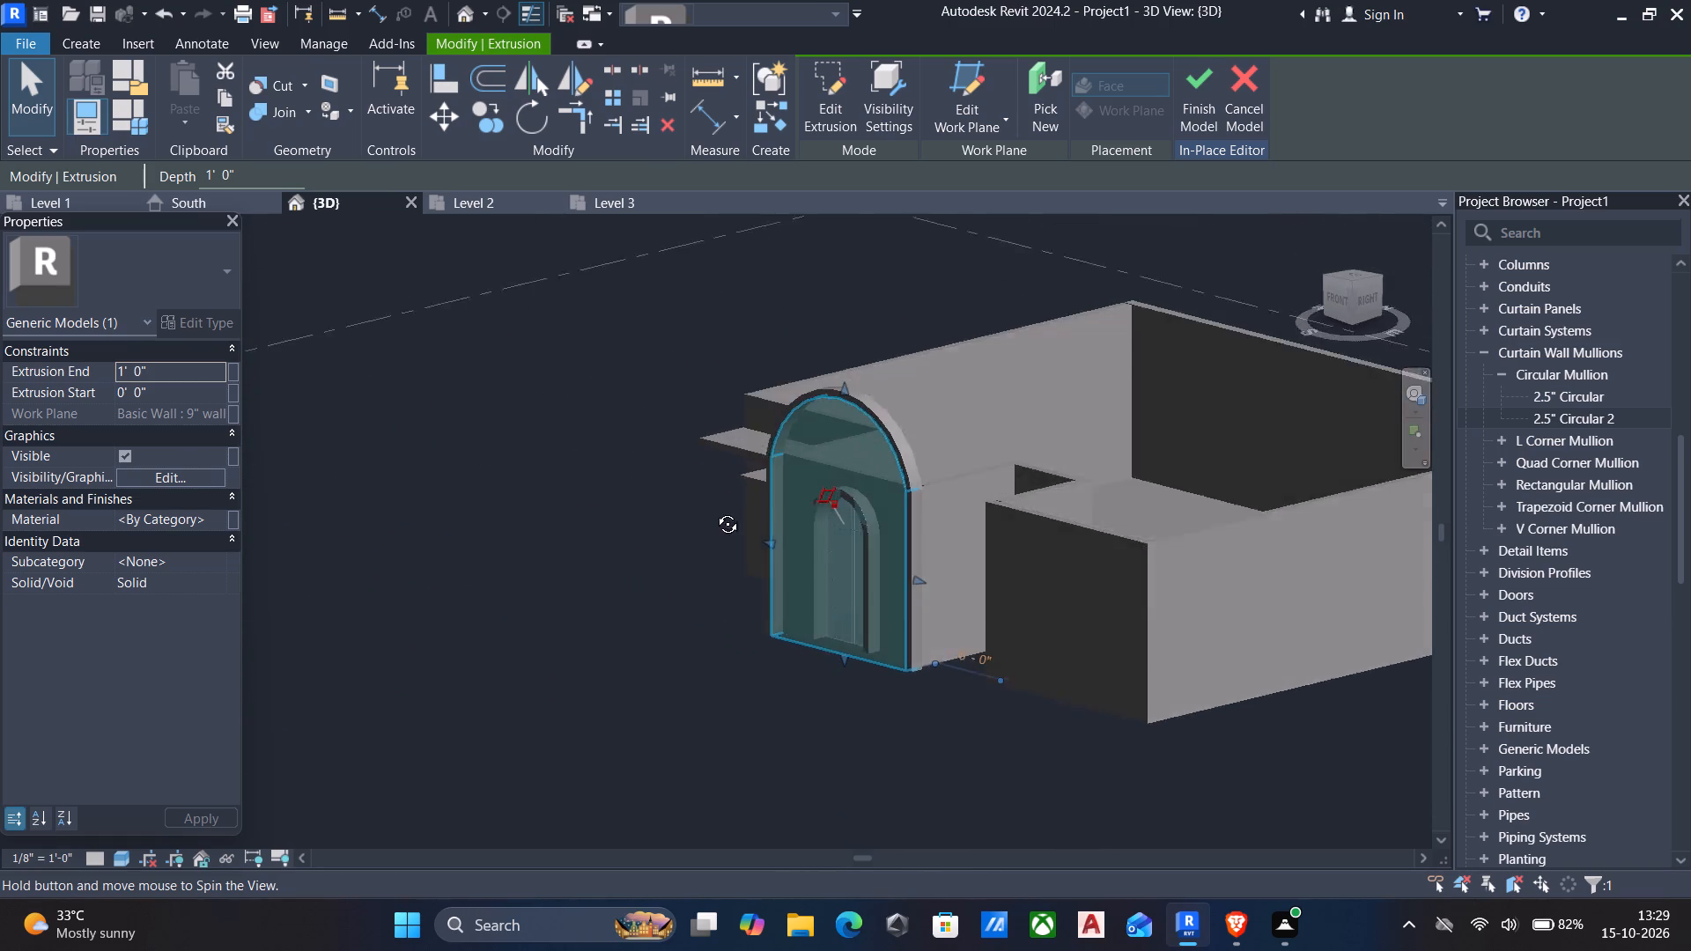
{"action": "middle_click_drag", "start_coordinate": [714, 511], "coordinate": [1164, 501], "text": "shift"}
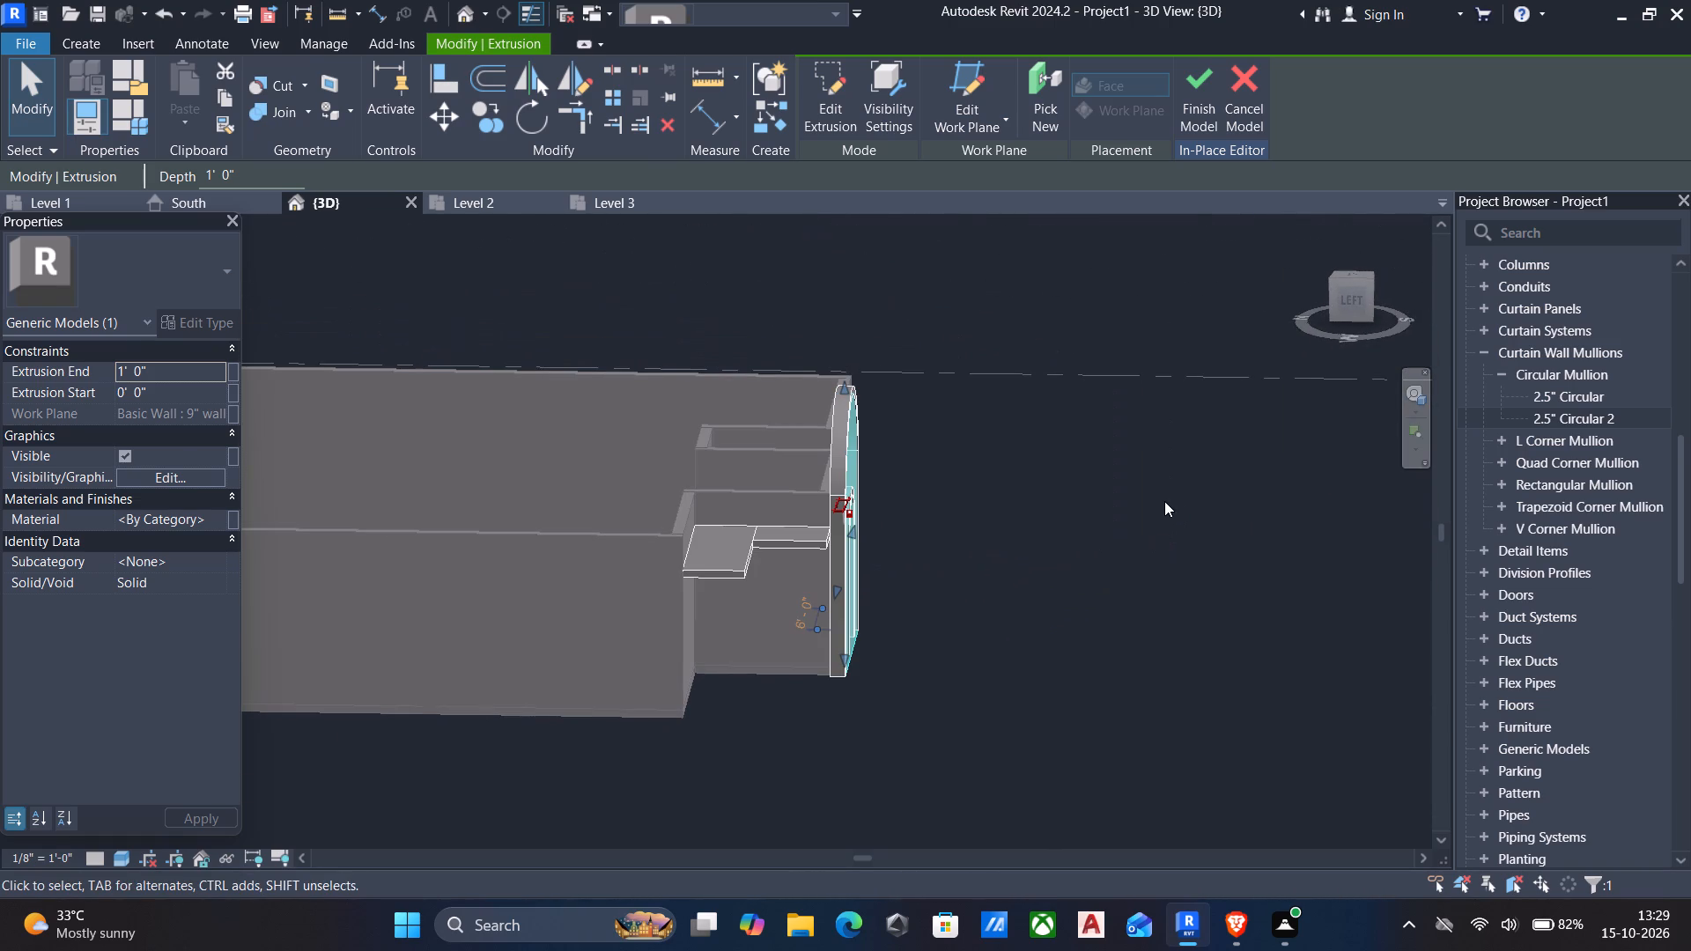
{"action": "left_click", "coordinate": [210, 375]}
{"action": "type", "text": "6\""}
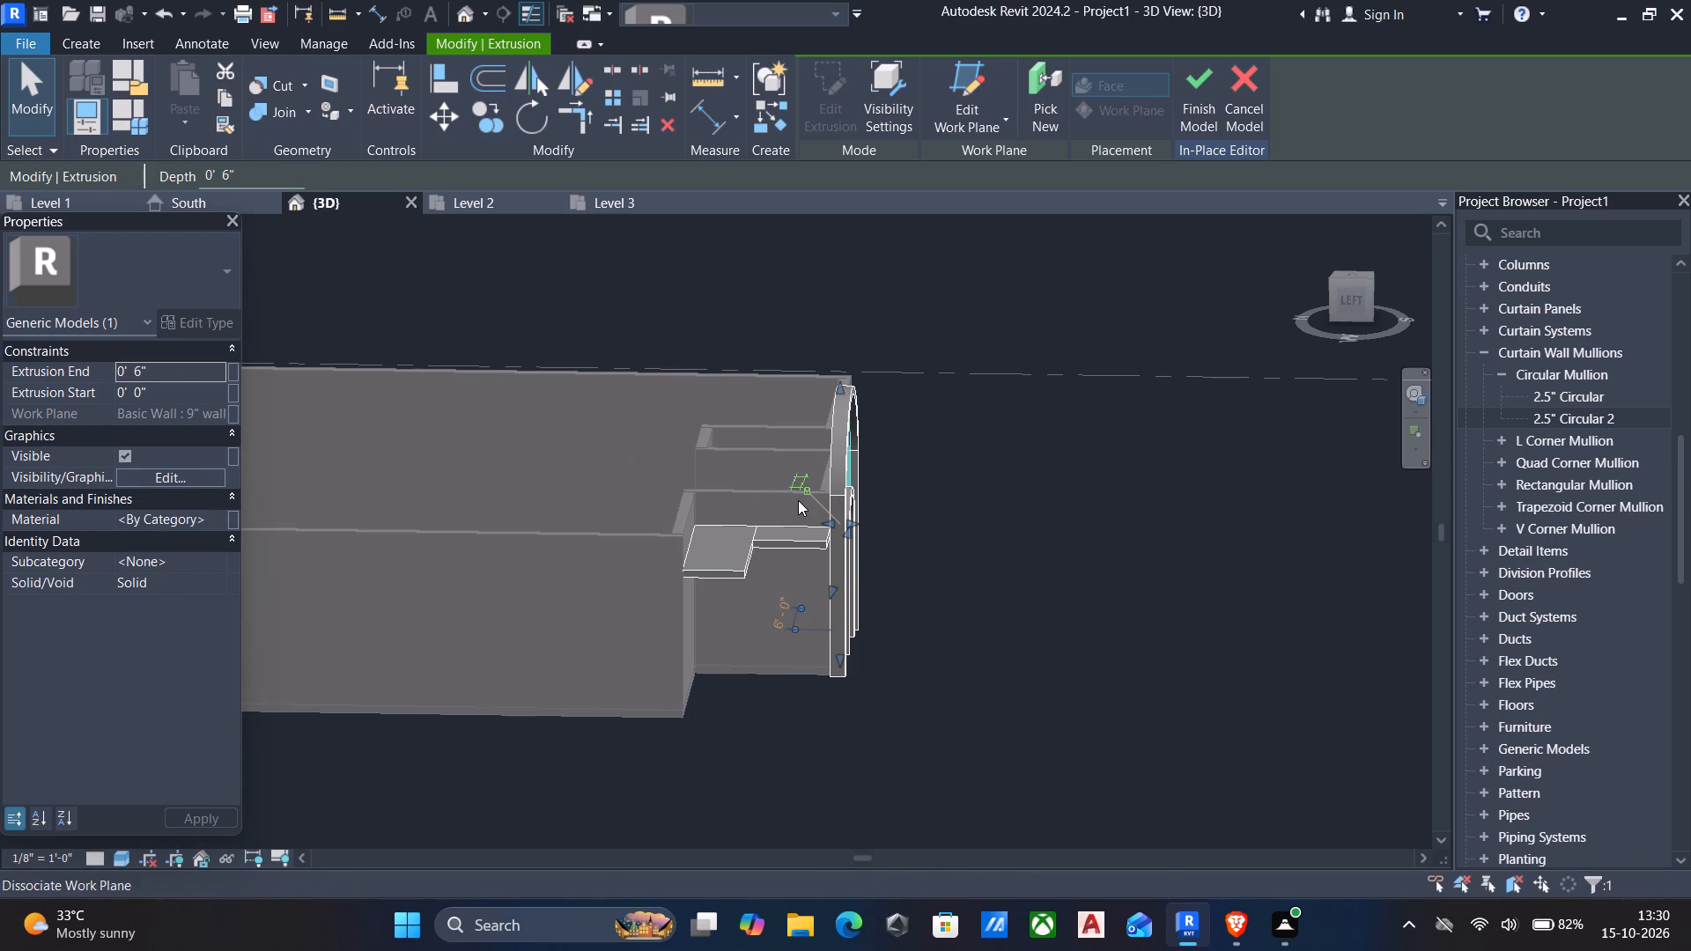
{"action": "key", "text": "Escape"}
Set the Extrusion End of the window surround and large outer arch extrusion to 8".
{"action": "scroll", "coordinate": [819, 493], "scroll_direction": "up", "scroll_amount": 4}
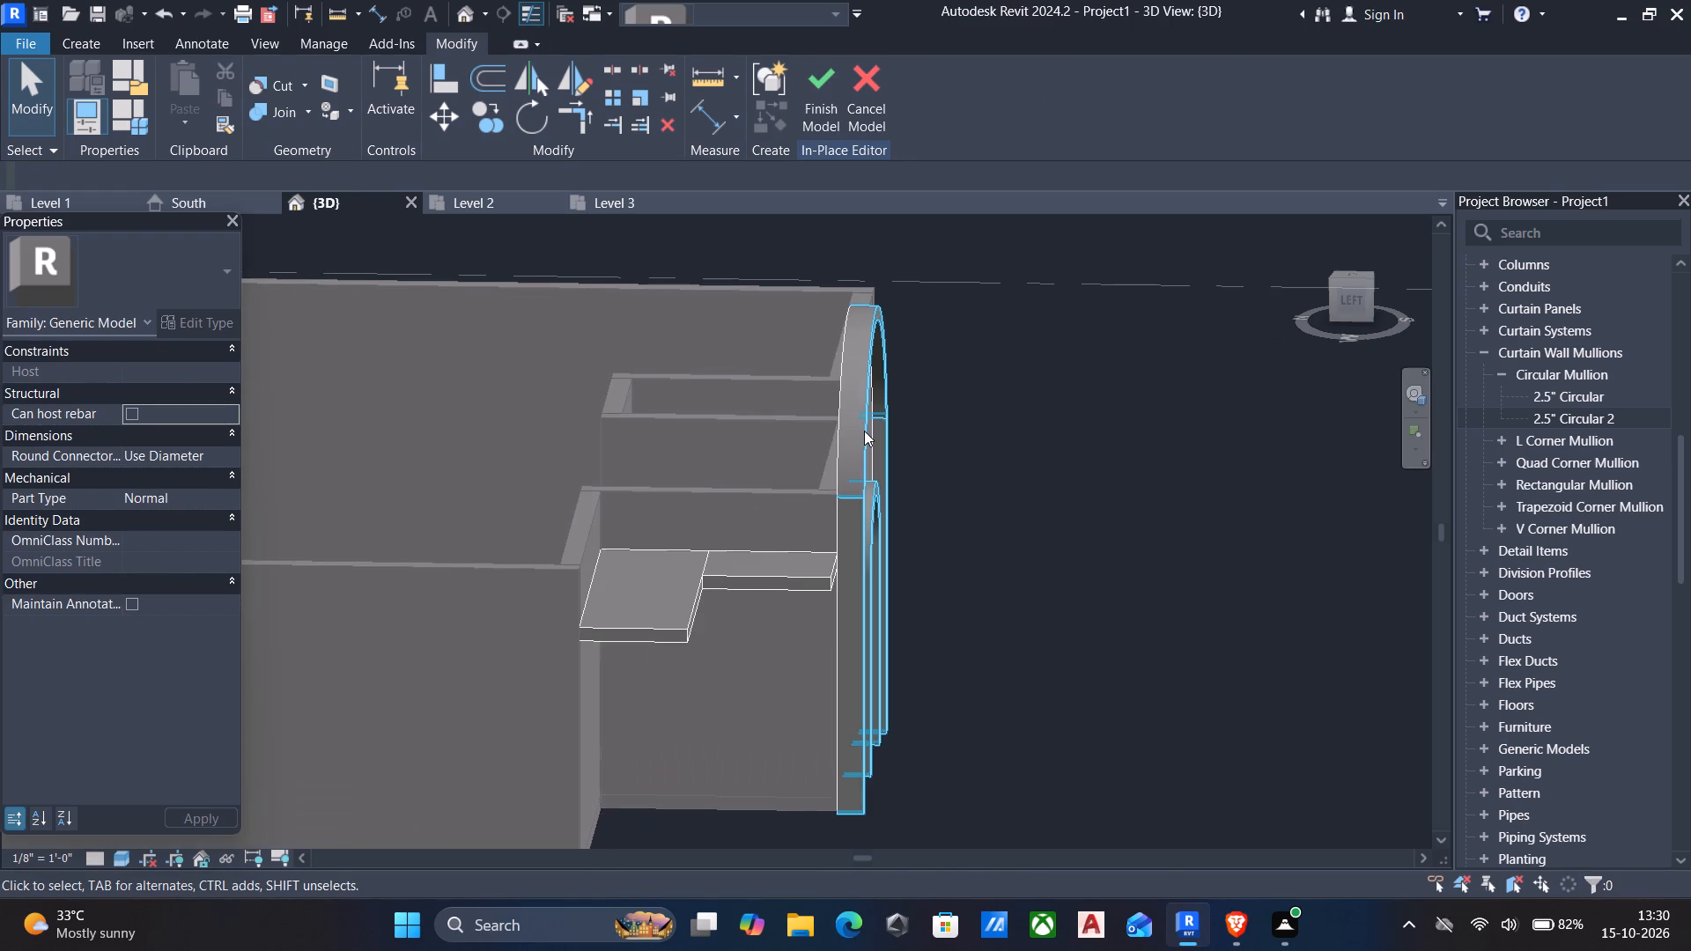
{"action": "left_click", "coordinate": [864, 431]}
{"action": "left_click", "coordinate": [209, 375]}
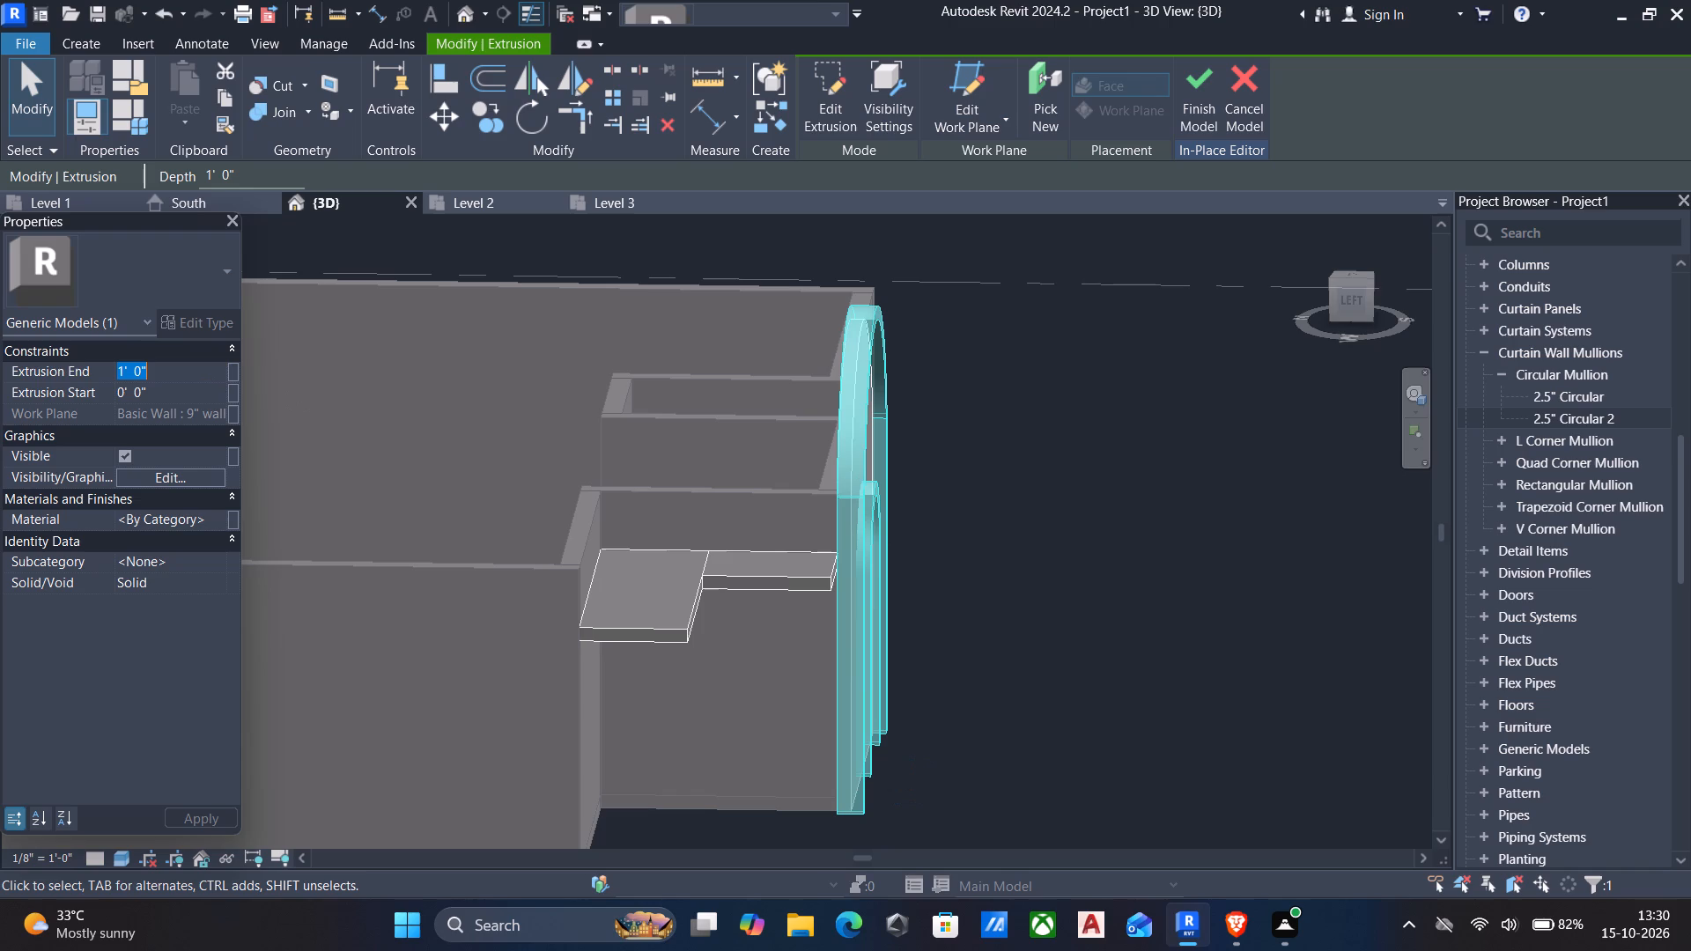
{"action": "type", "text": "8\""}
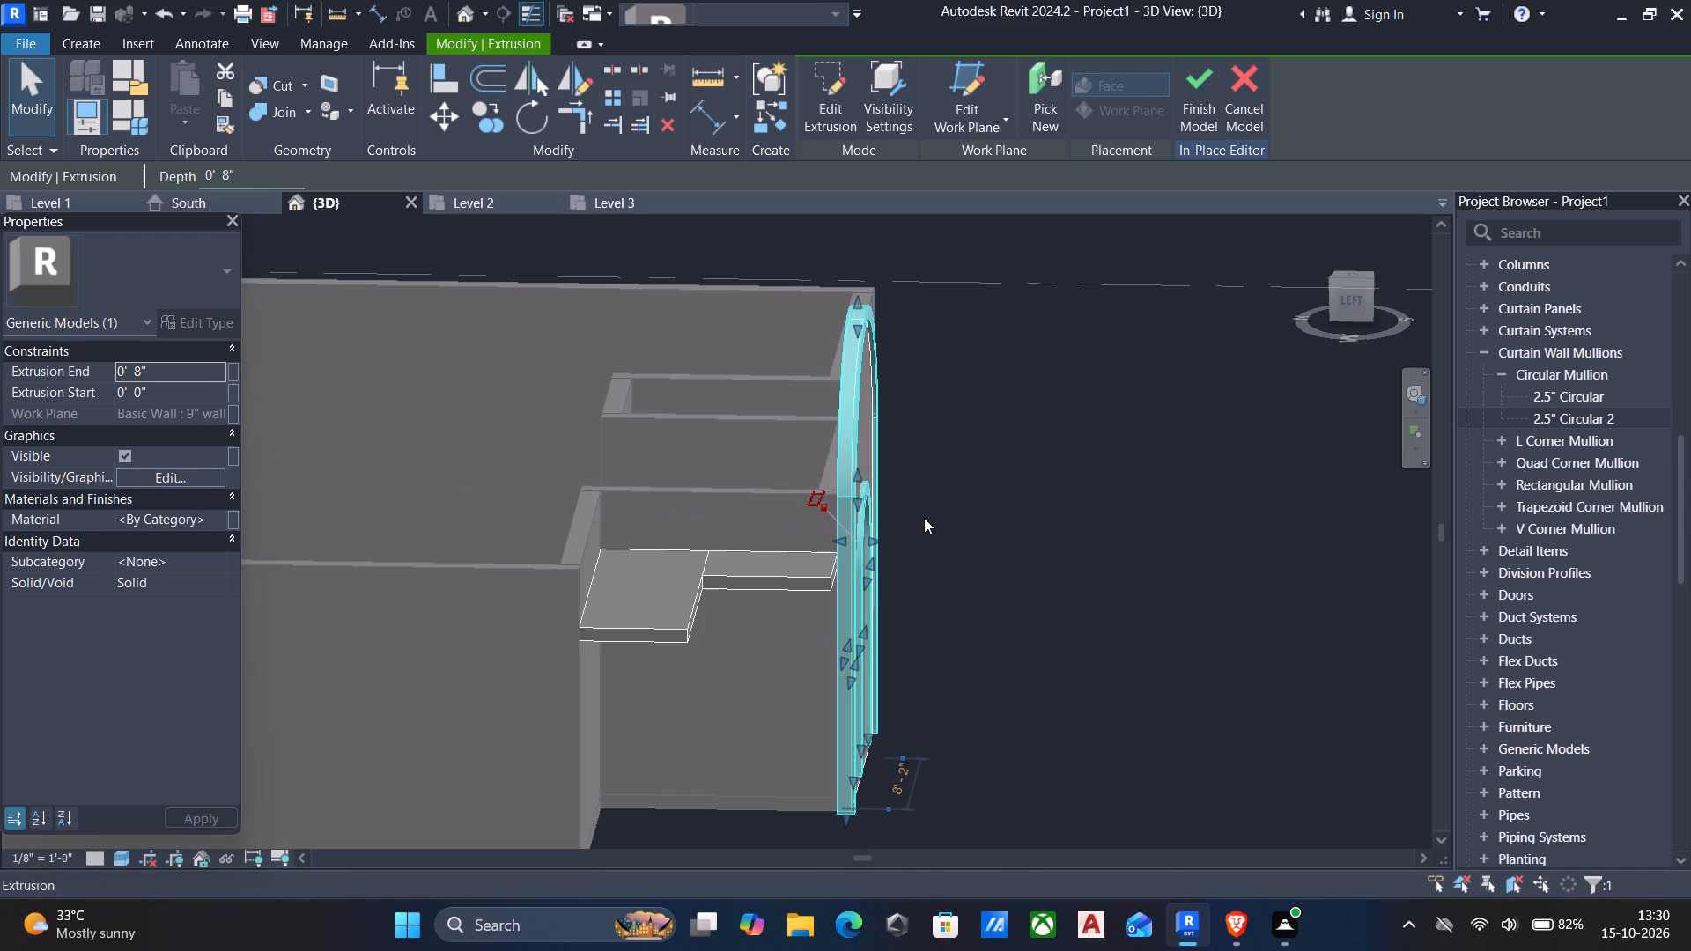
{"action": "key", "text": "Escape"}
Set the Extrusion End of the arched panel inside the large outer surround to 4".
{"action": "middle_click_drag", "start_coordinate": [931, 519], "coordinate": [700, 503]}
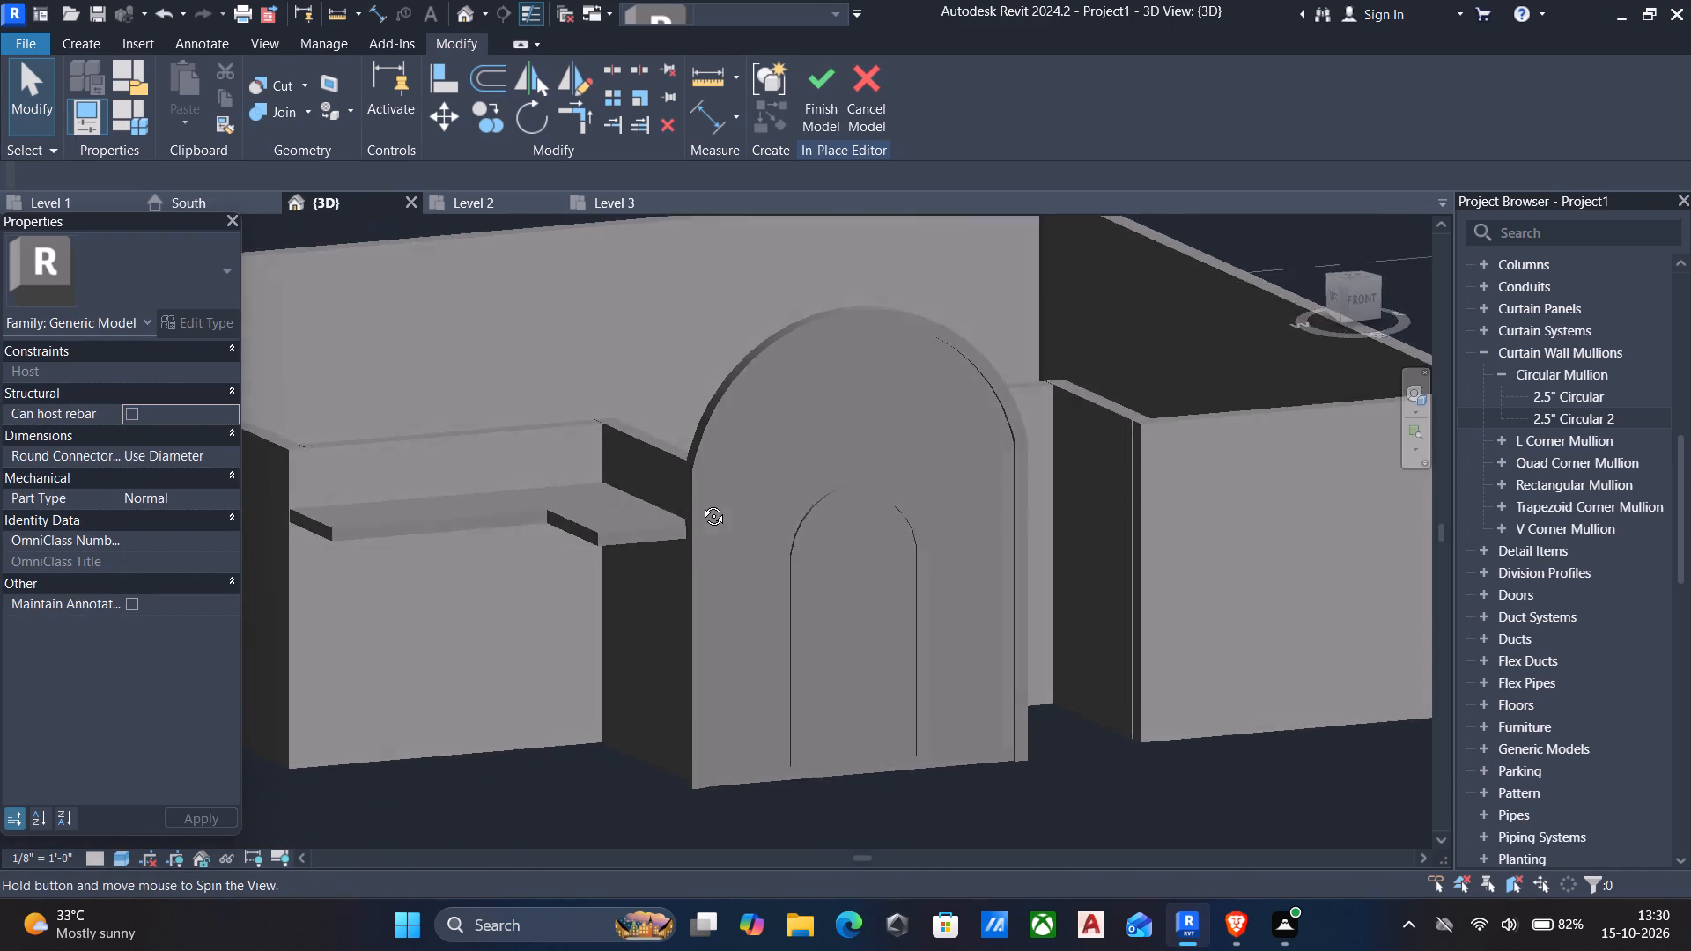
{"action": "middle_click_drag", "start_coordinate": [700, 503], "coordinate": [636, 592]}
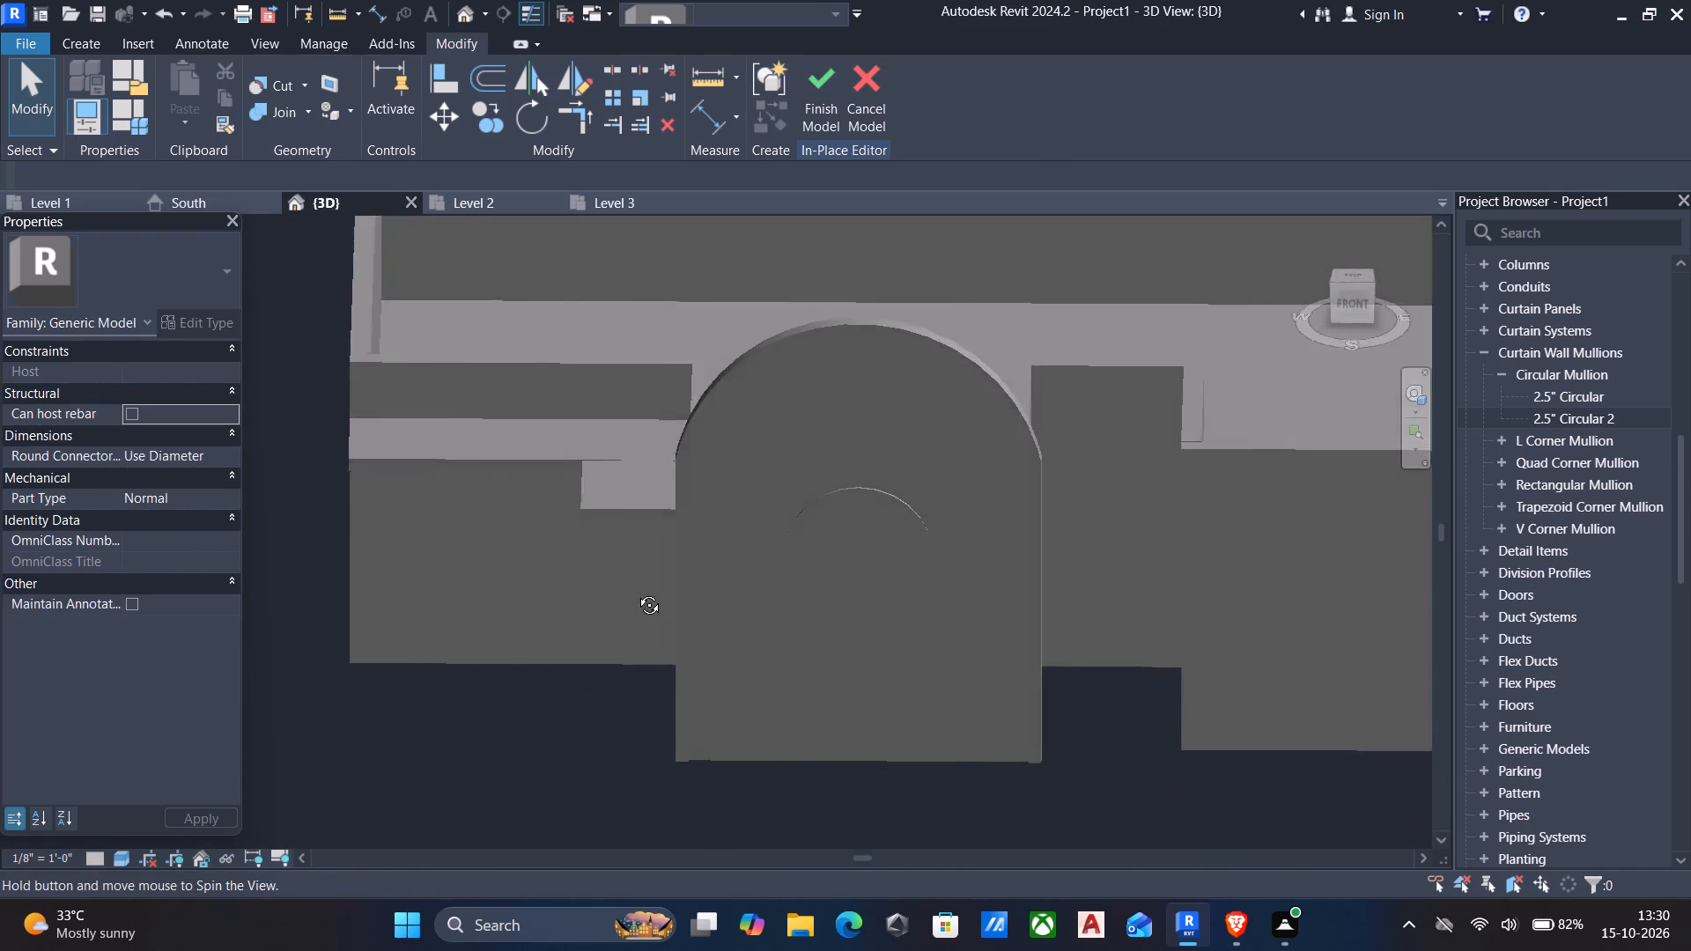
{"action": "middle_click_drag", "start_coordinate": [636, 592], "coordinate": [690, 593]}
{"action": "left_click", "coordinate": [740, 775]}
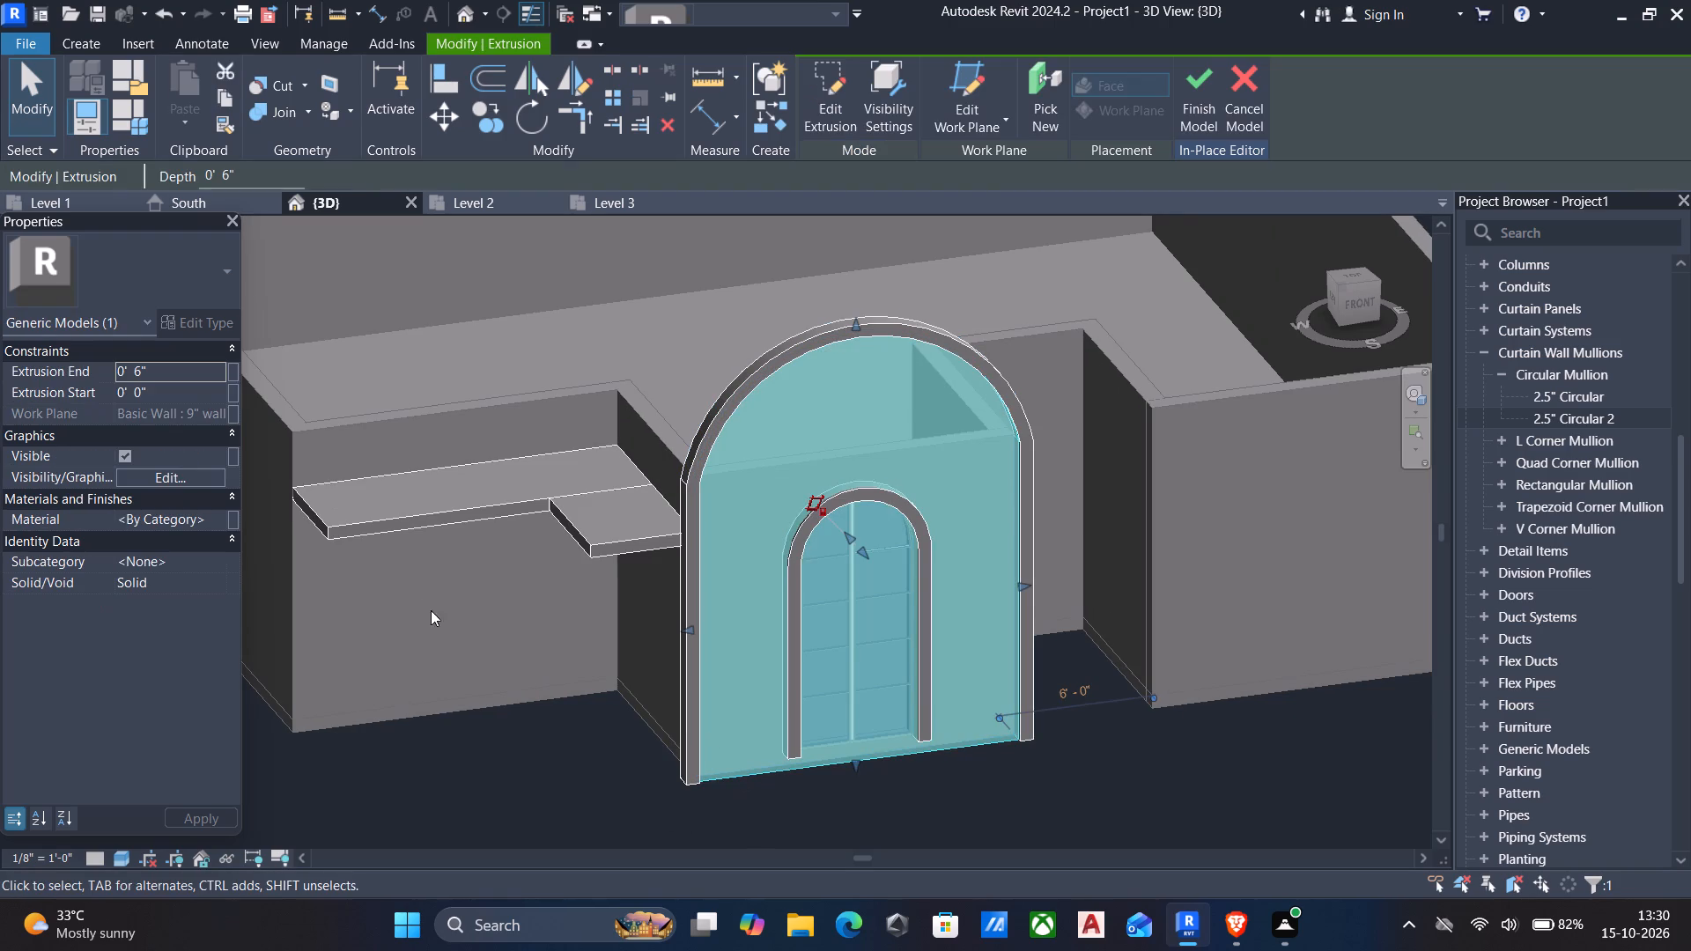
{"action": "left_click", "coordinate": [167, 363]}
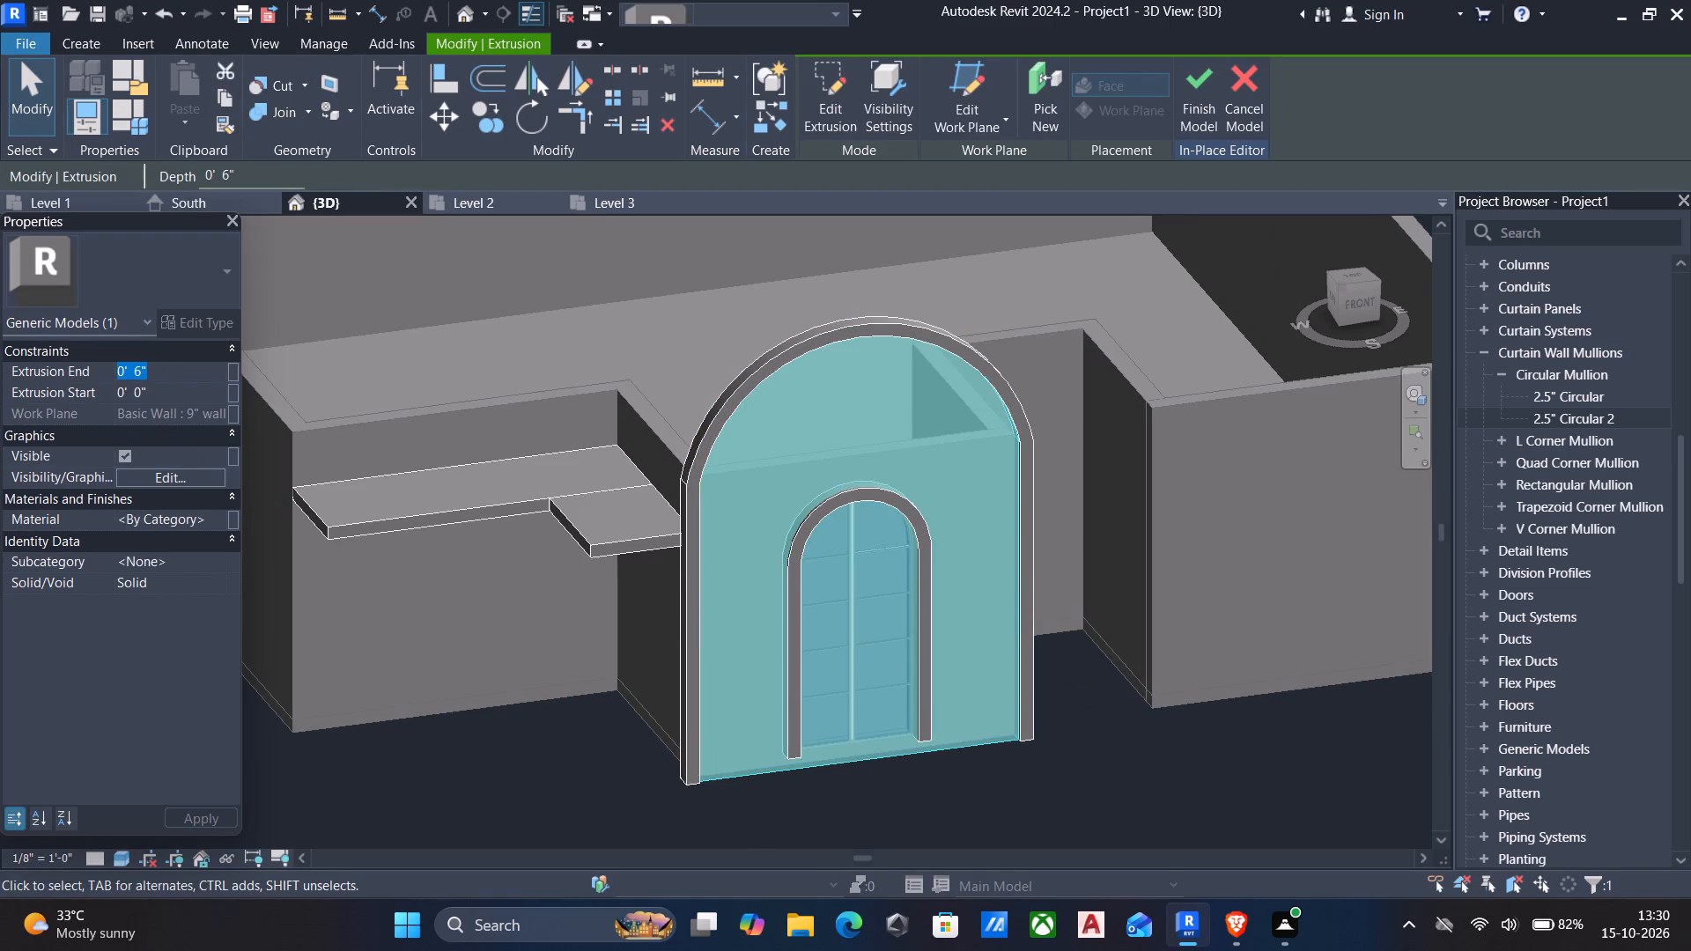
{"action": "type", "text": "4\""}
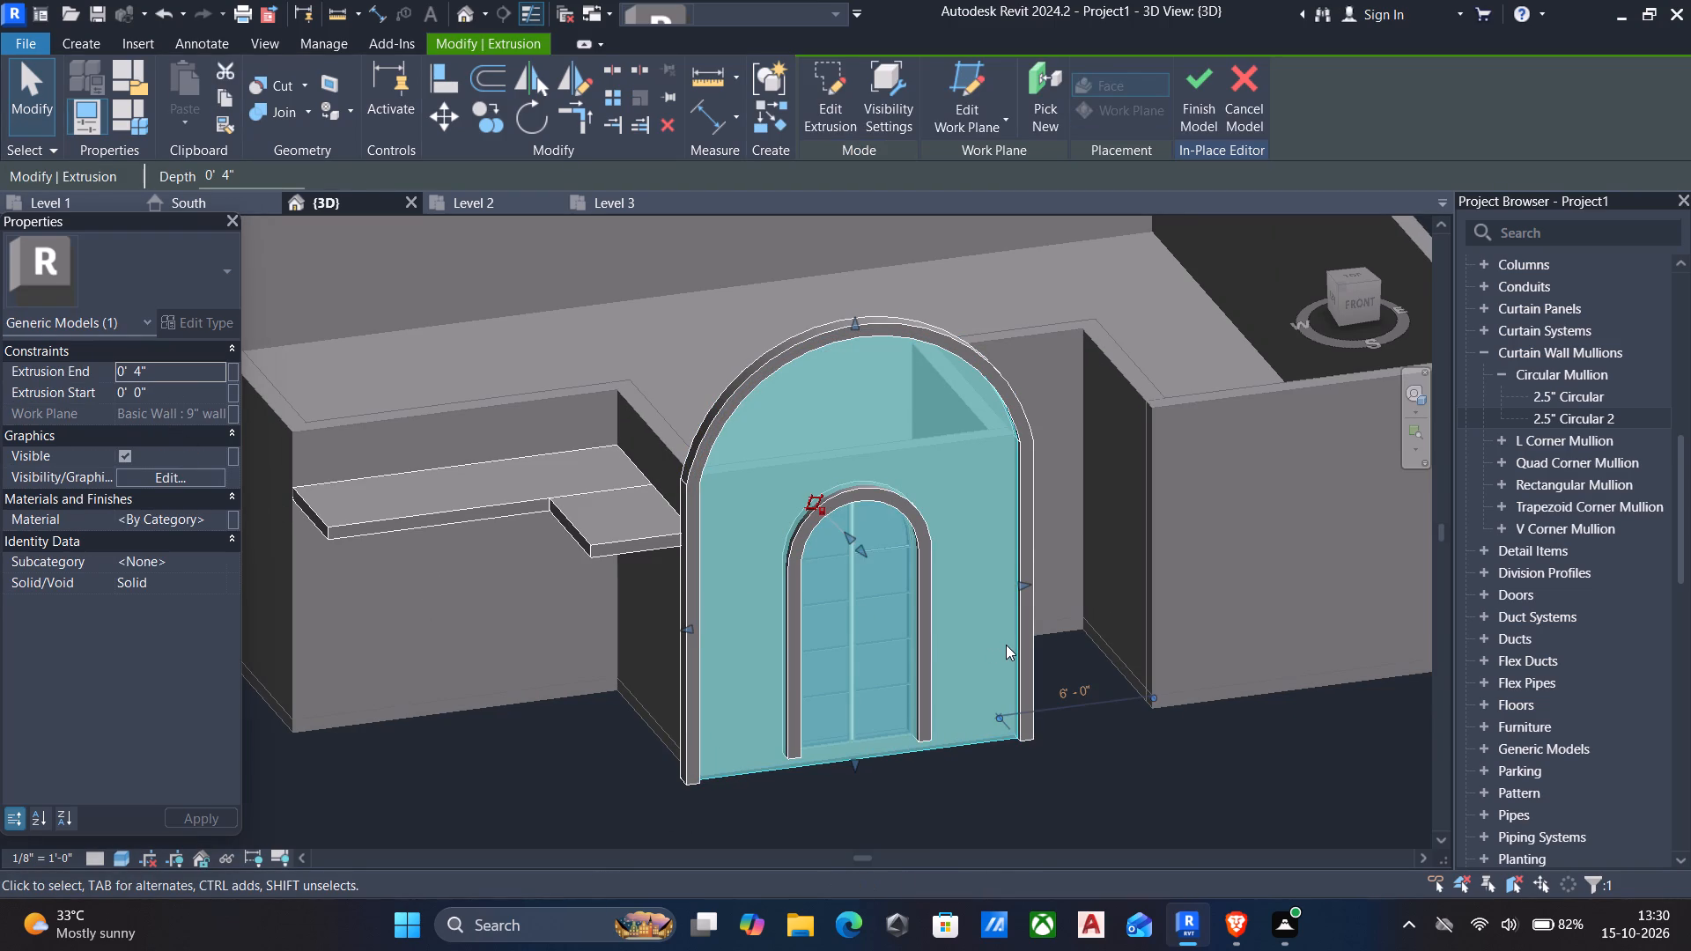
{"action": "key", "text": "Escape"}
{"action": "scroll", "coordinate": [963, 660], "scroll_direction": "up", "scroll_amount": 1}
{"action": "middle_click_drag", "start_coordinate": [963, 660], "coordinate": [838, 685], "text": "shift"}
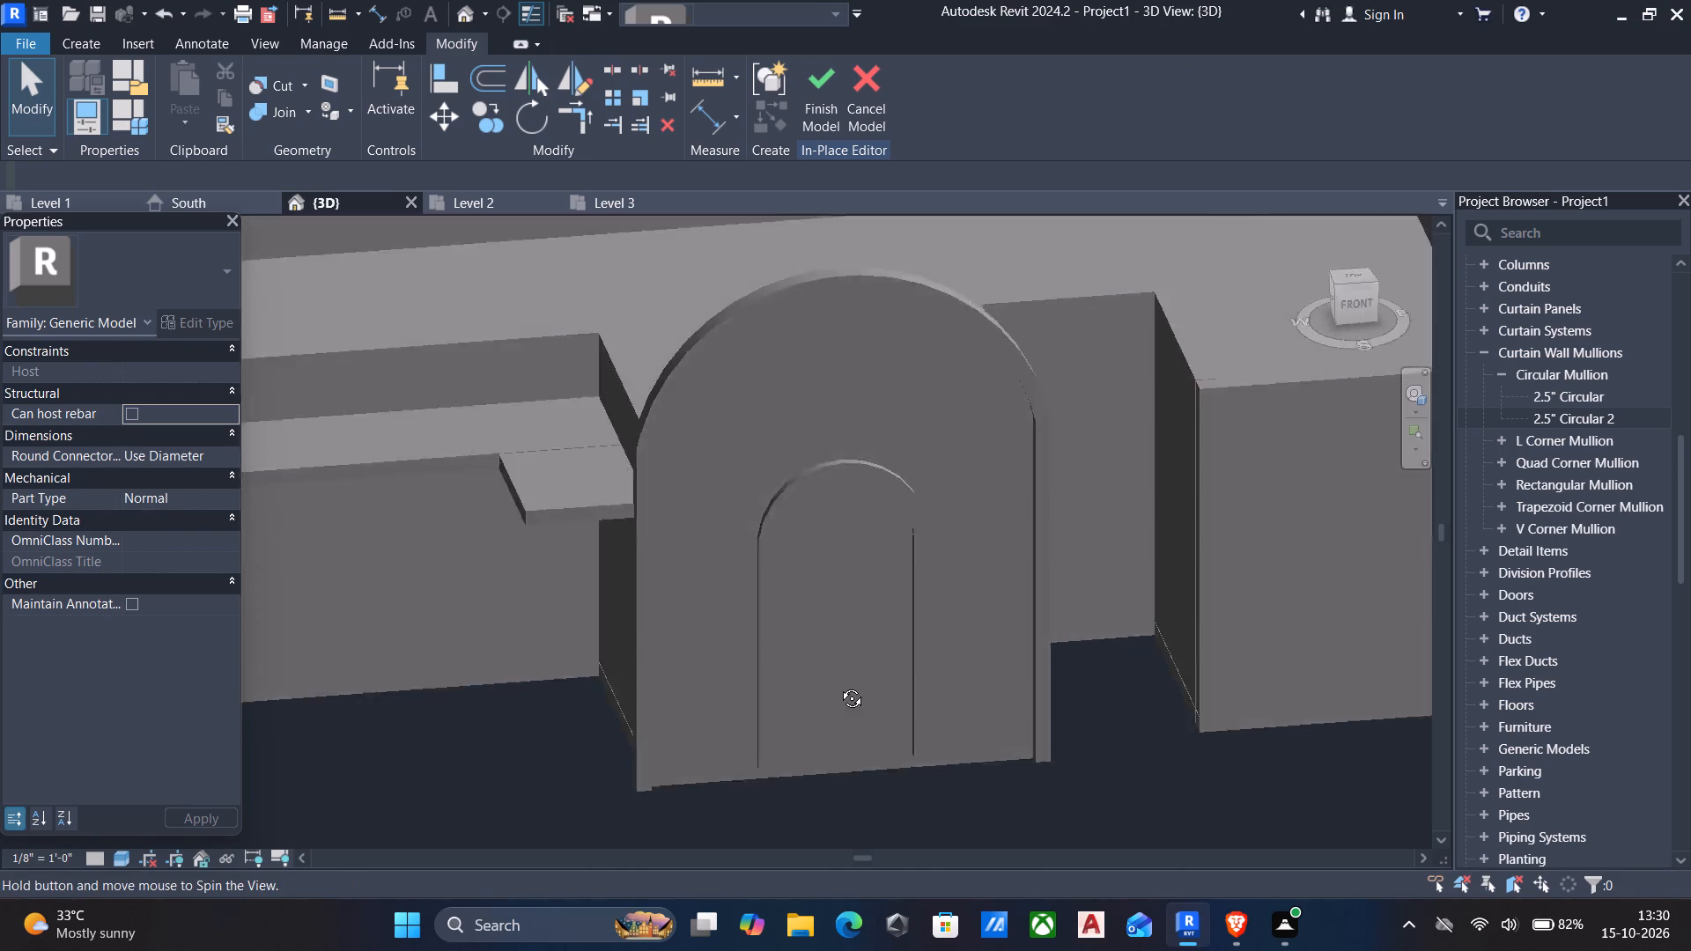
Open the sketch of the 8" deep extrusion forming the window surround and large outer arch for editing.
{"action": "middle_click_drag", "start_coordinate": [838, 685], "coordinate": [1294, 491], "text": "shift"}
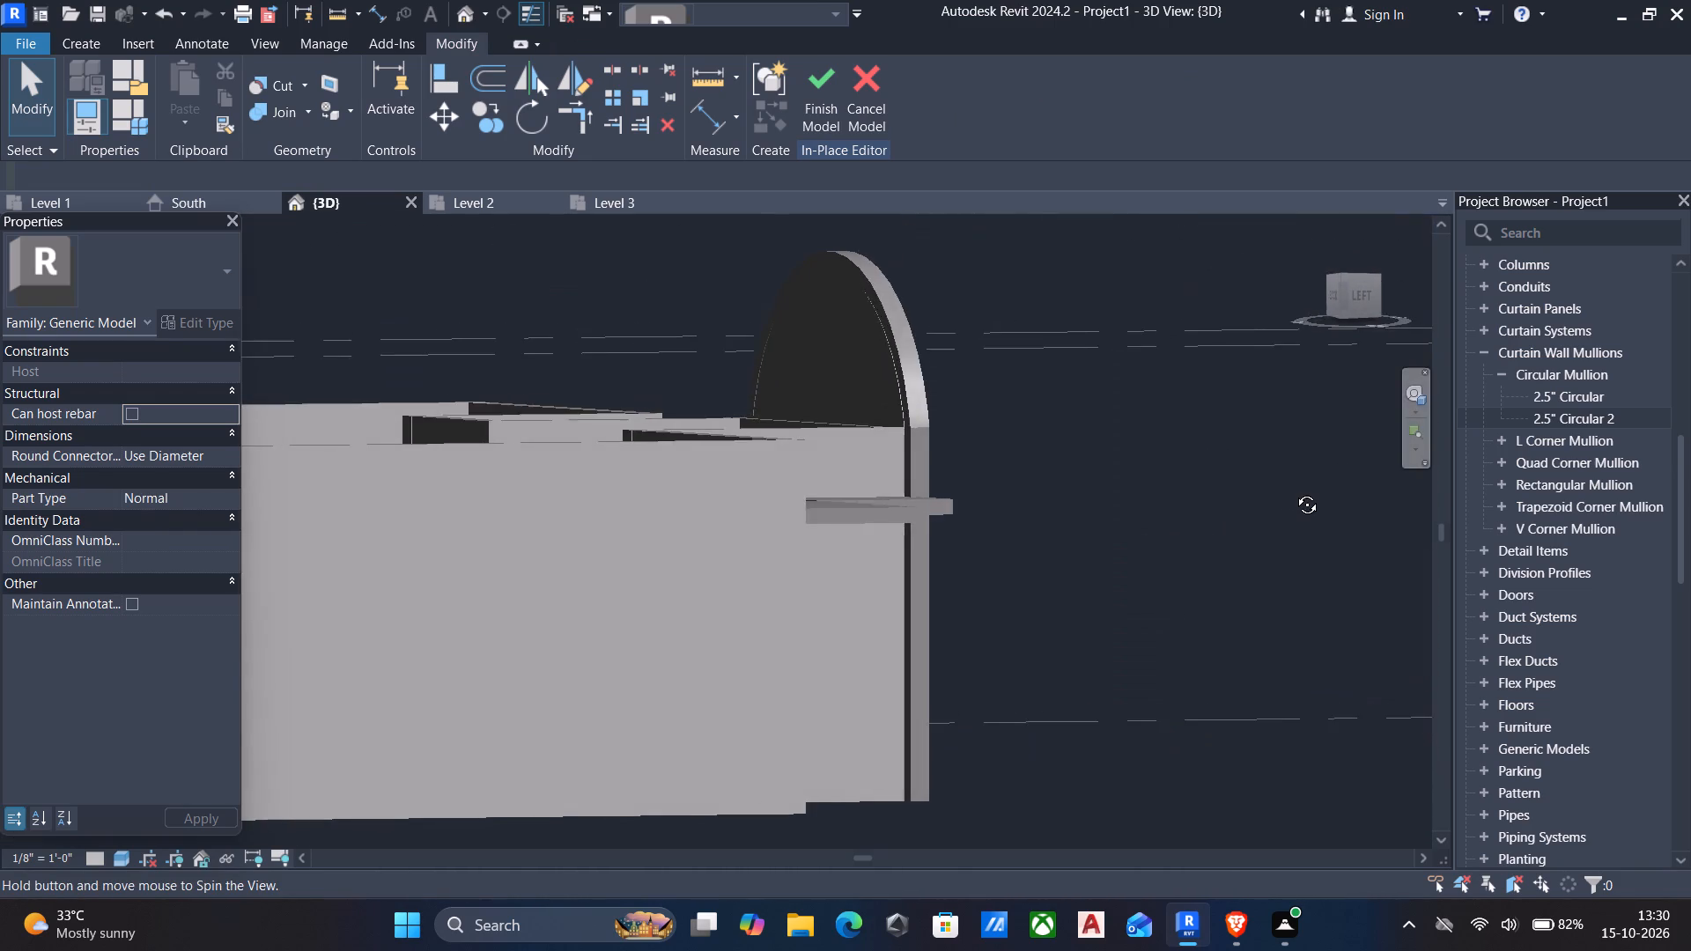
{"action": "middle_click_drag", "start_coordinate": [1294, 491], "coordinate": [893, 536], "text": "shift"}
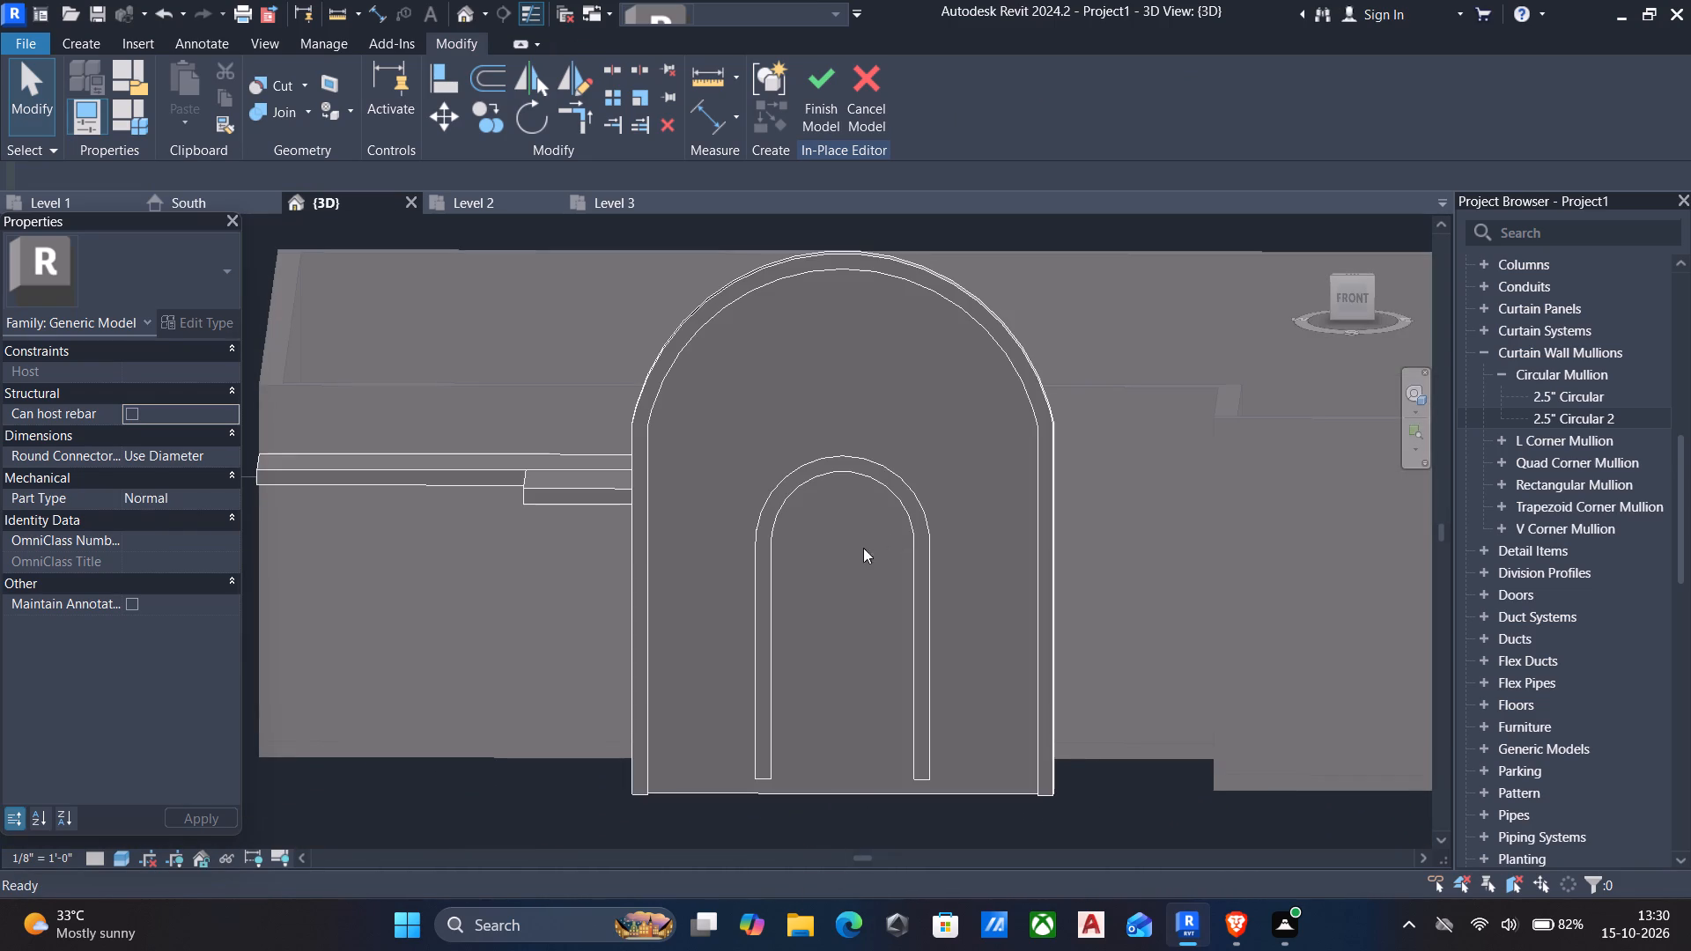
{"action": "left_click", "coordinate": [773, 765]}
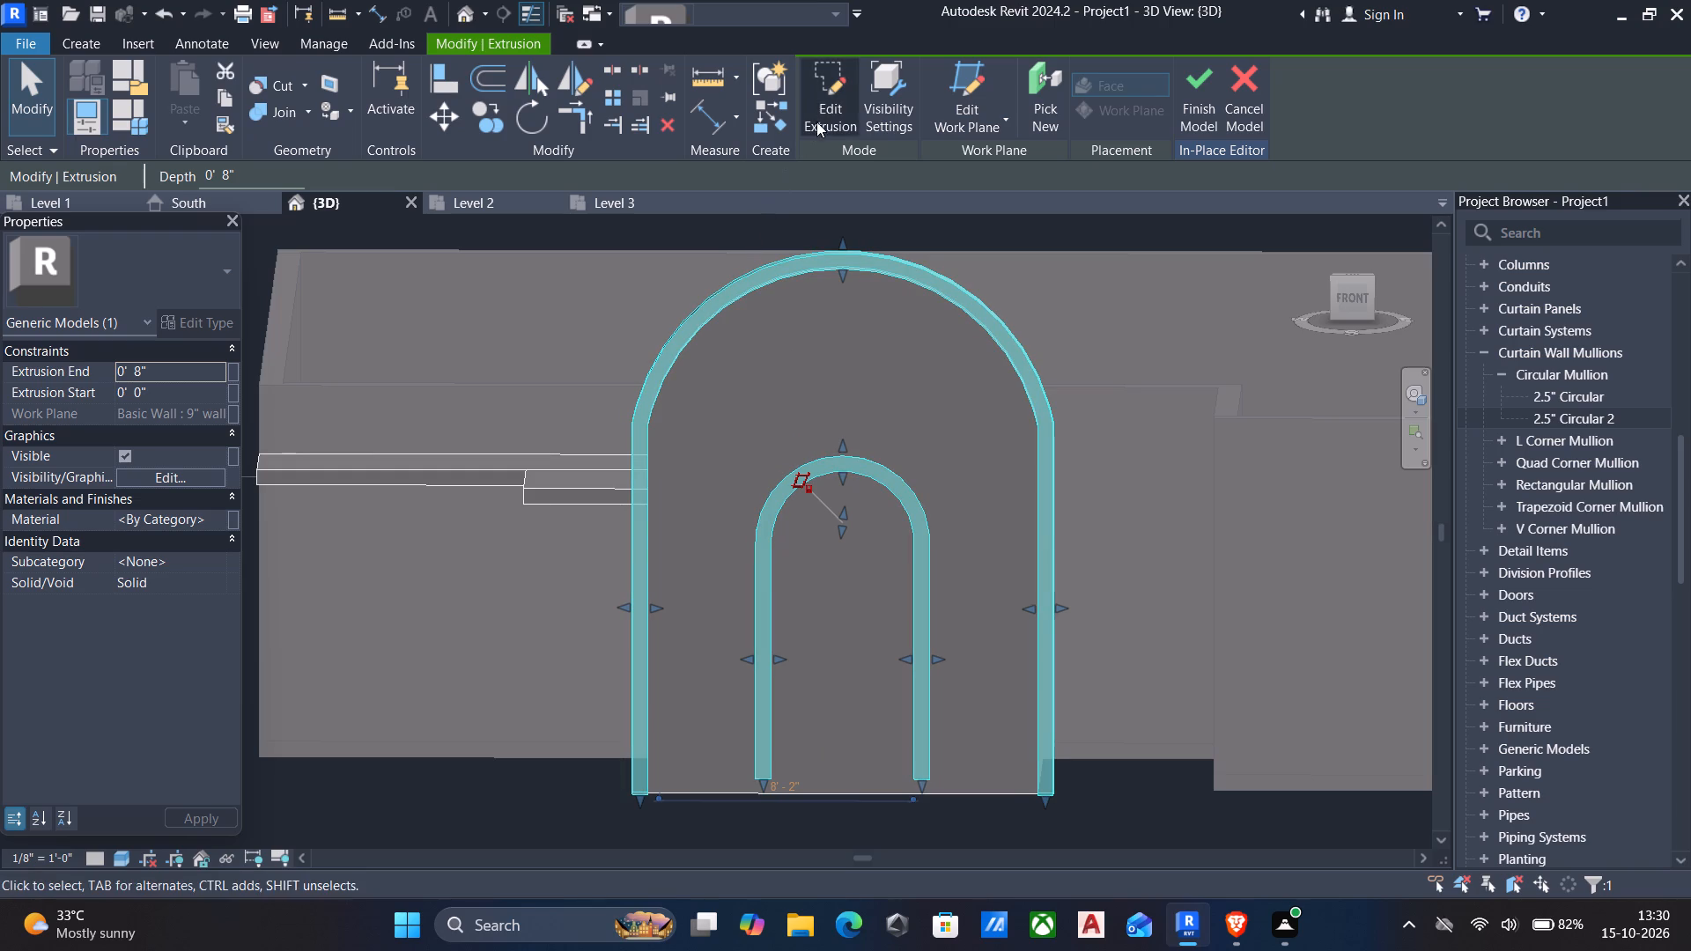
{"action": "left_click", "coordinate": [822, 117]}
{"action": "scroll", "coordinate": [734, 788], "scroll_direction": "up", "scroll_amount": 4}
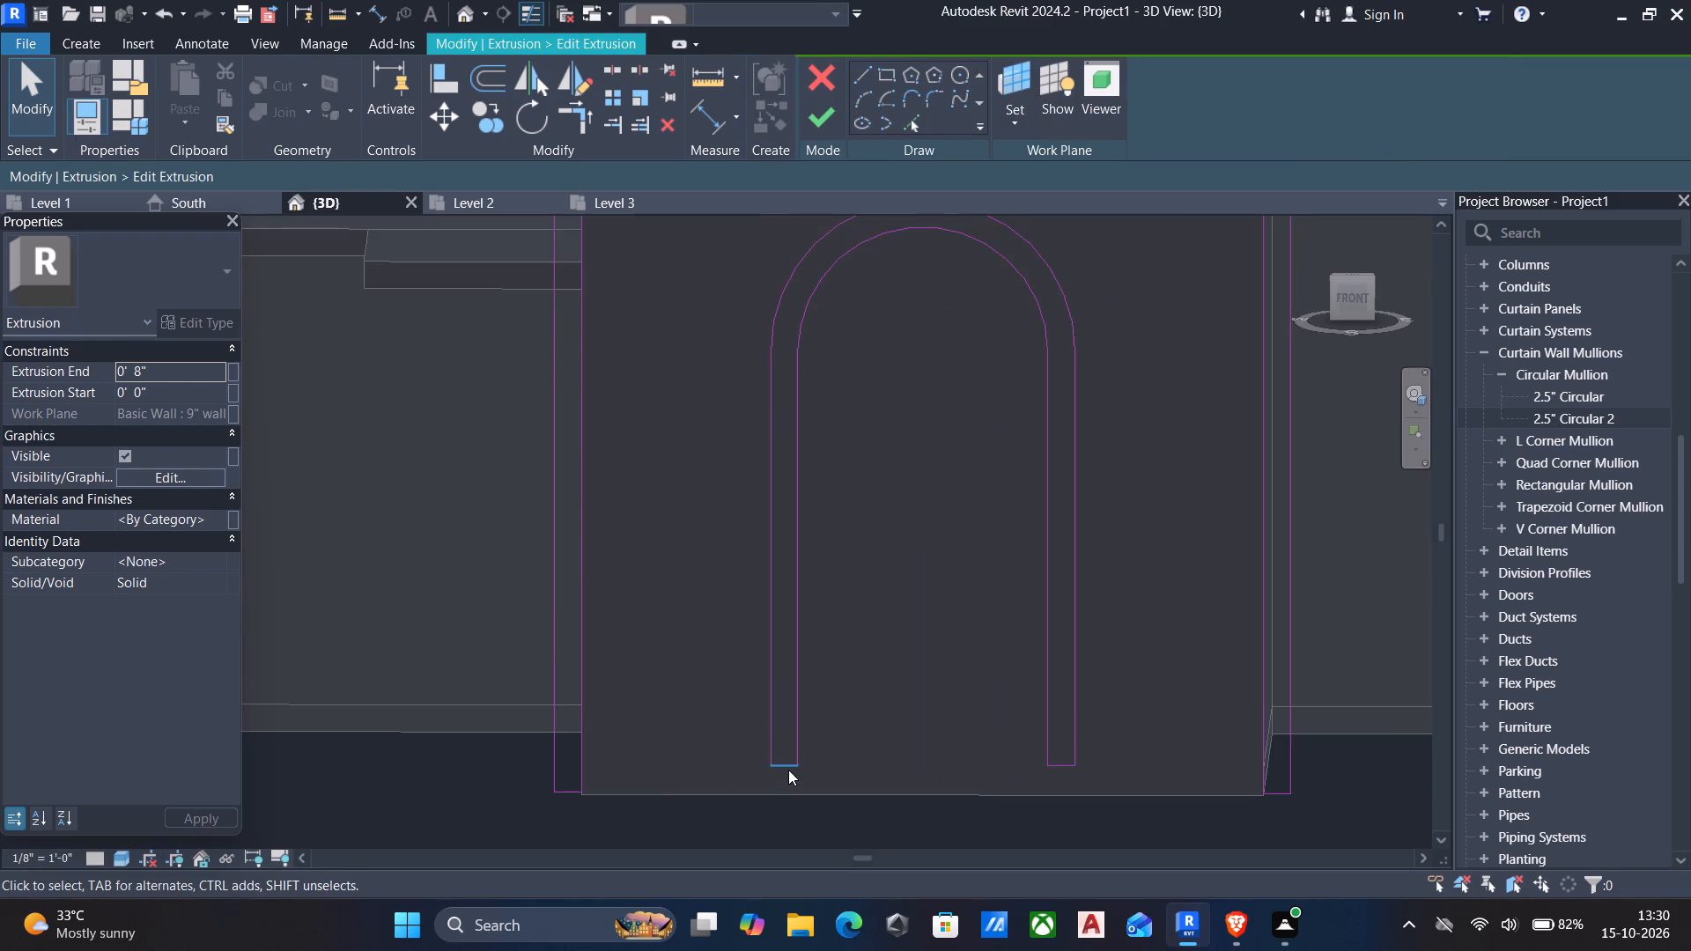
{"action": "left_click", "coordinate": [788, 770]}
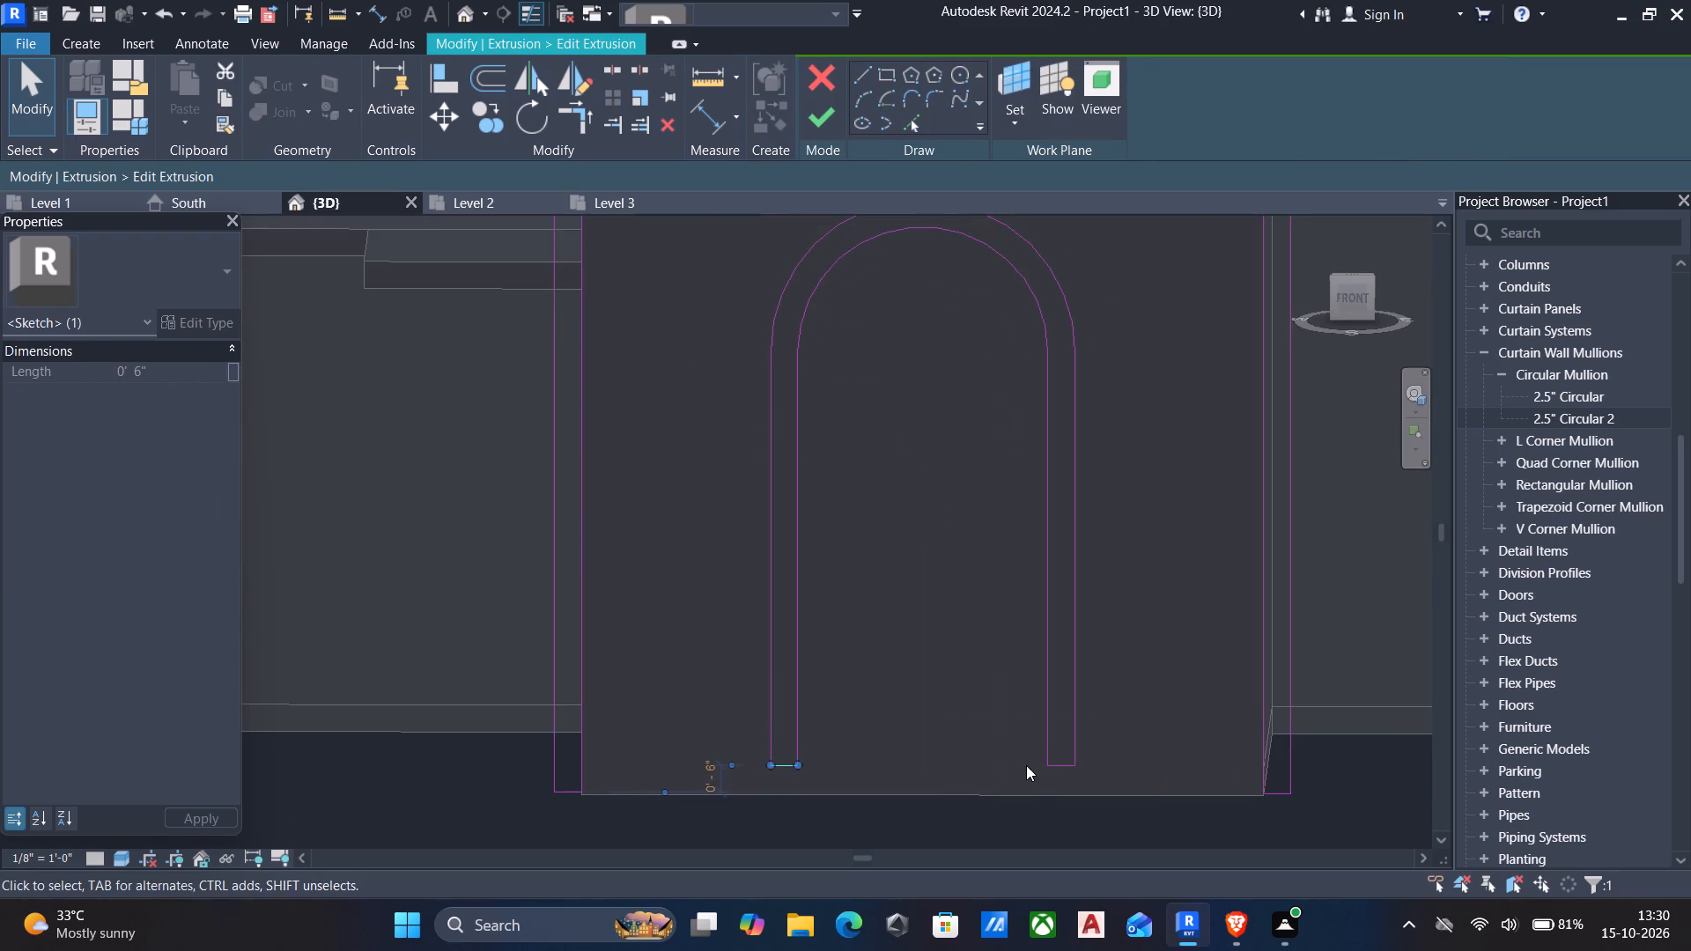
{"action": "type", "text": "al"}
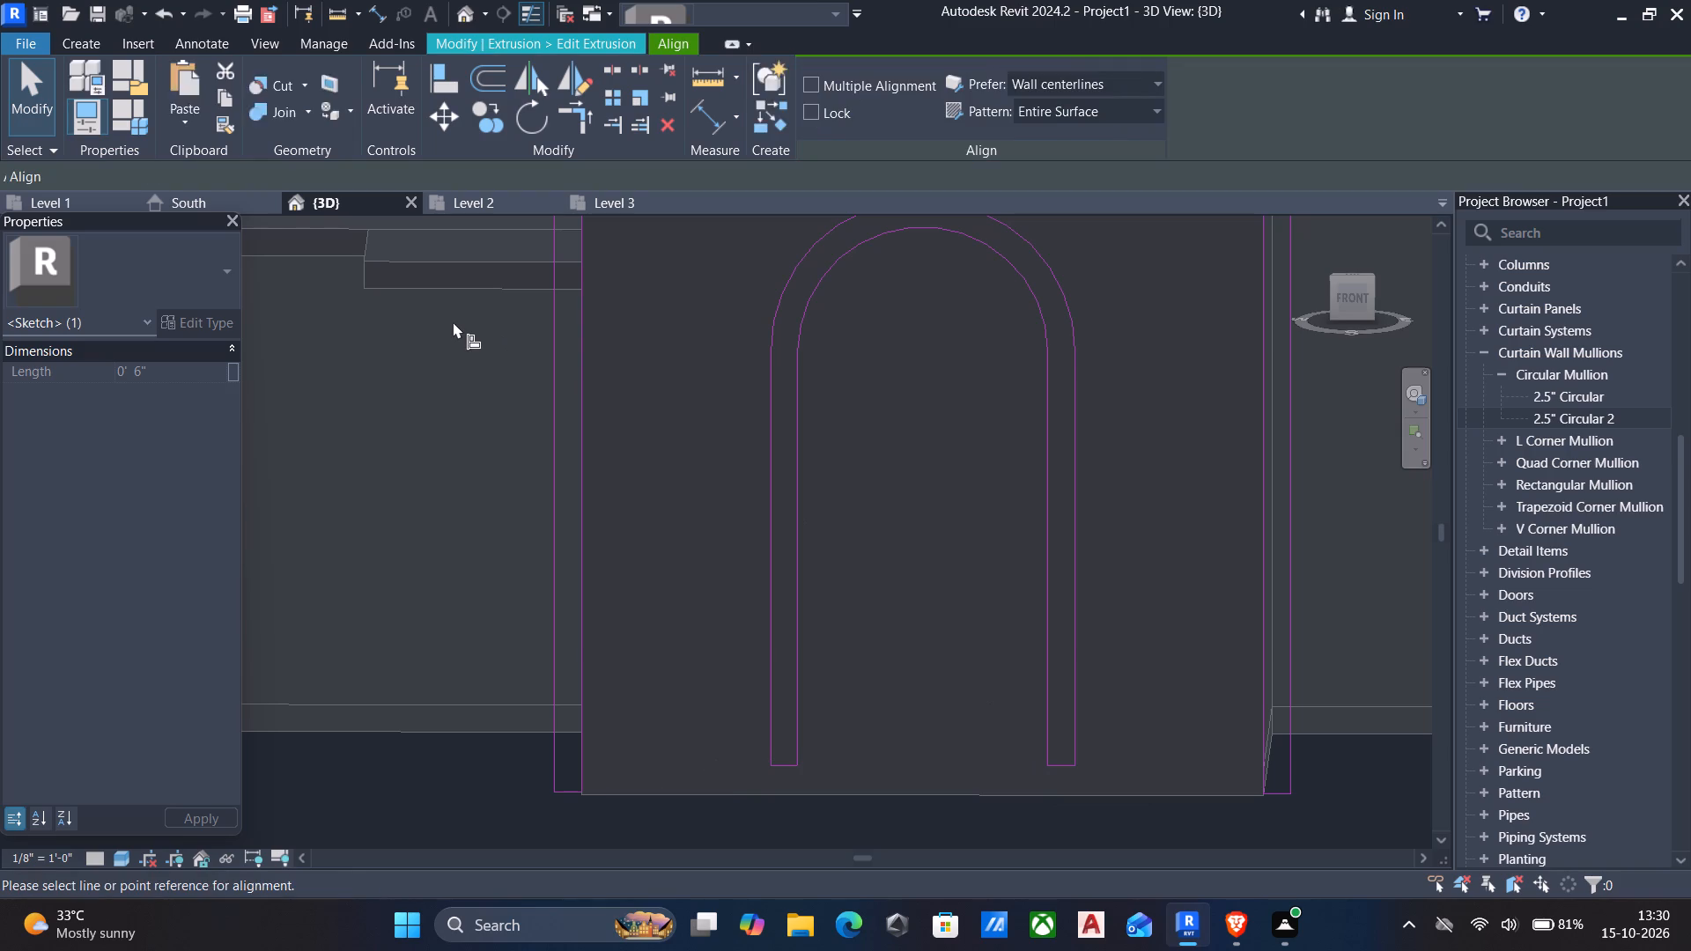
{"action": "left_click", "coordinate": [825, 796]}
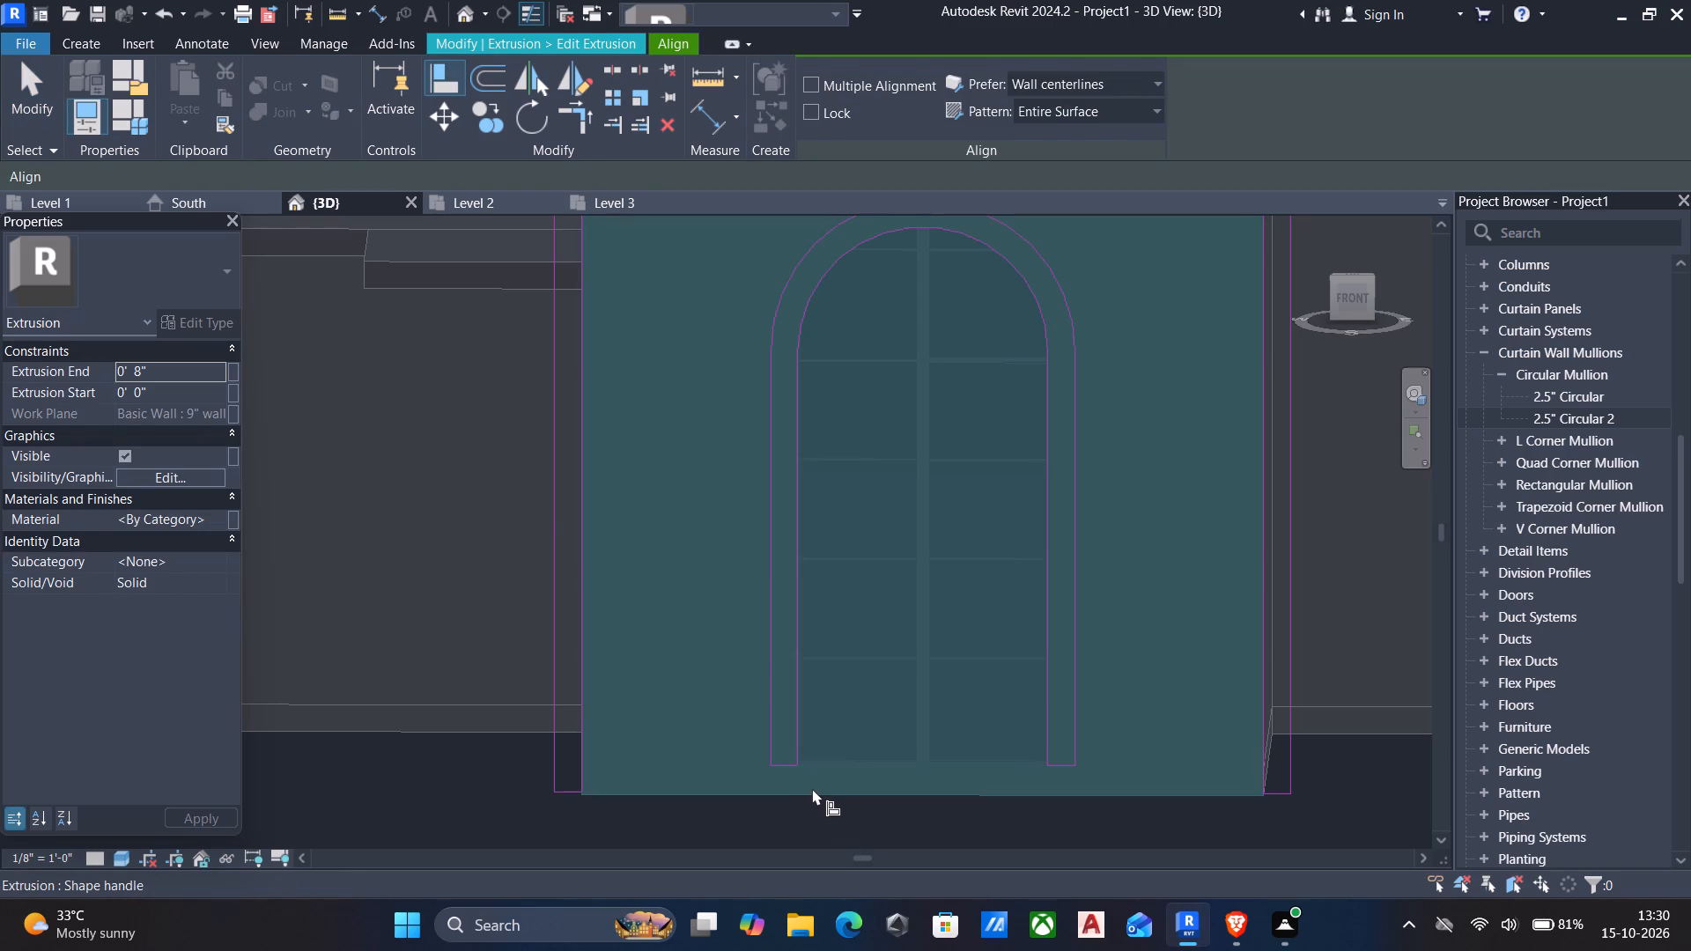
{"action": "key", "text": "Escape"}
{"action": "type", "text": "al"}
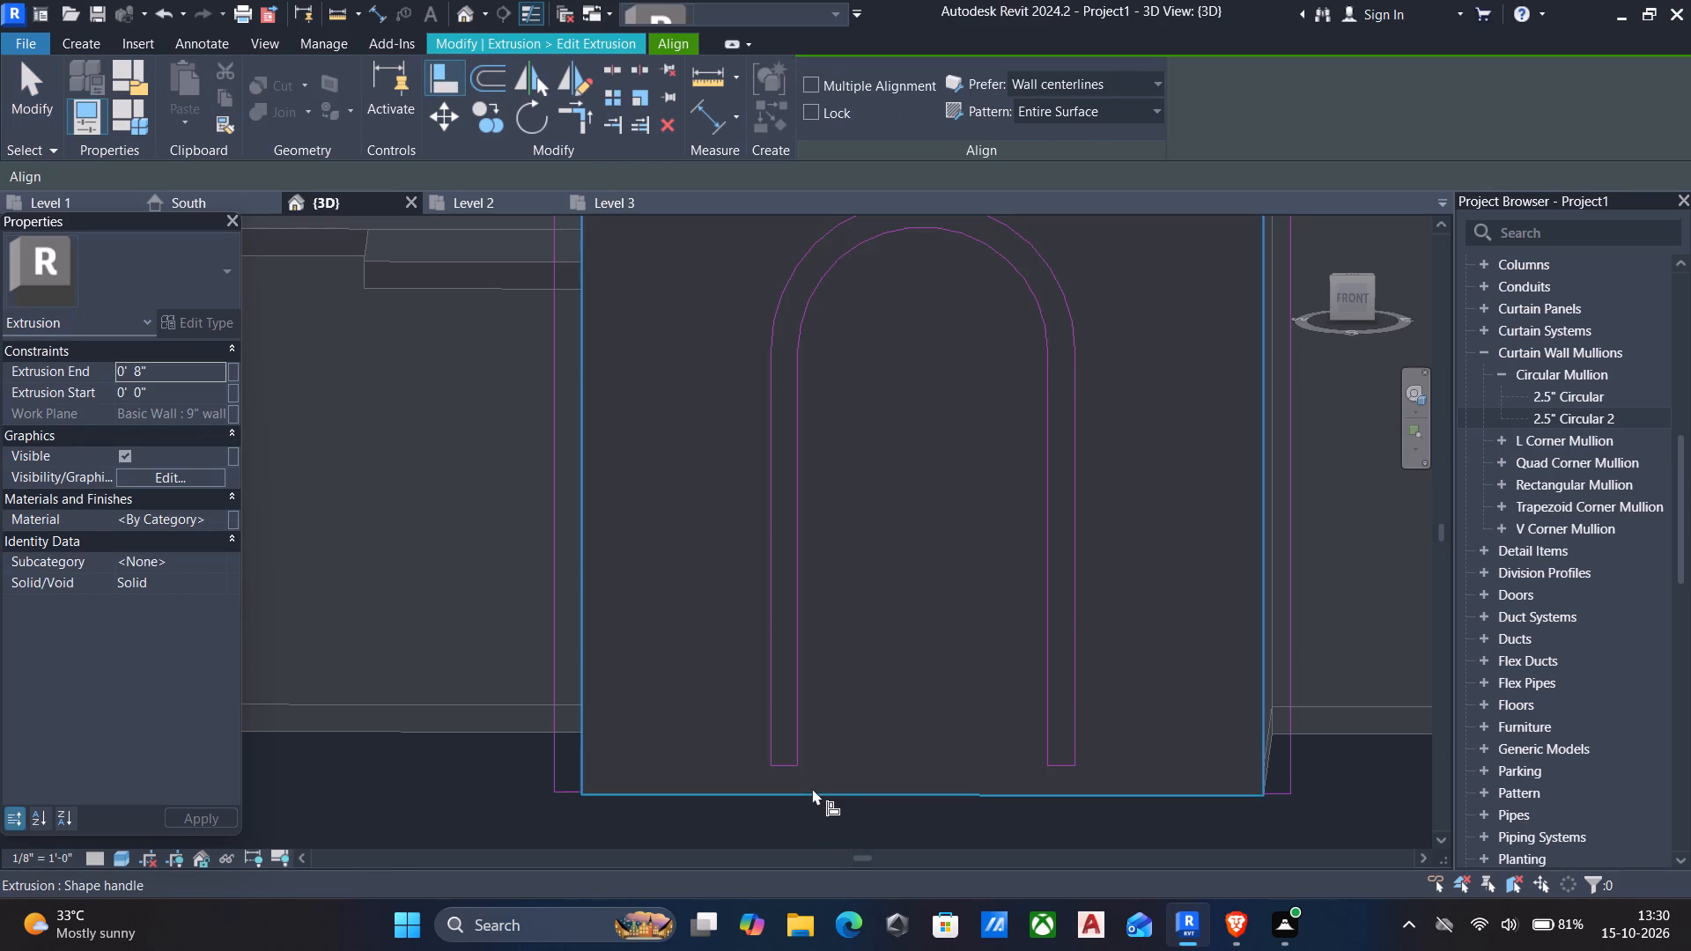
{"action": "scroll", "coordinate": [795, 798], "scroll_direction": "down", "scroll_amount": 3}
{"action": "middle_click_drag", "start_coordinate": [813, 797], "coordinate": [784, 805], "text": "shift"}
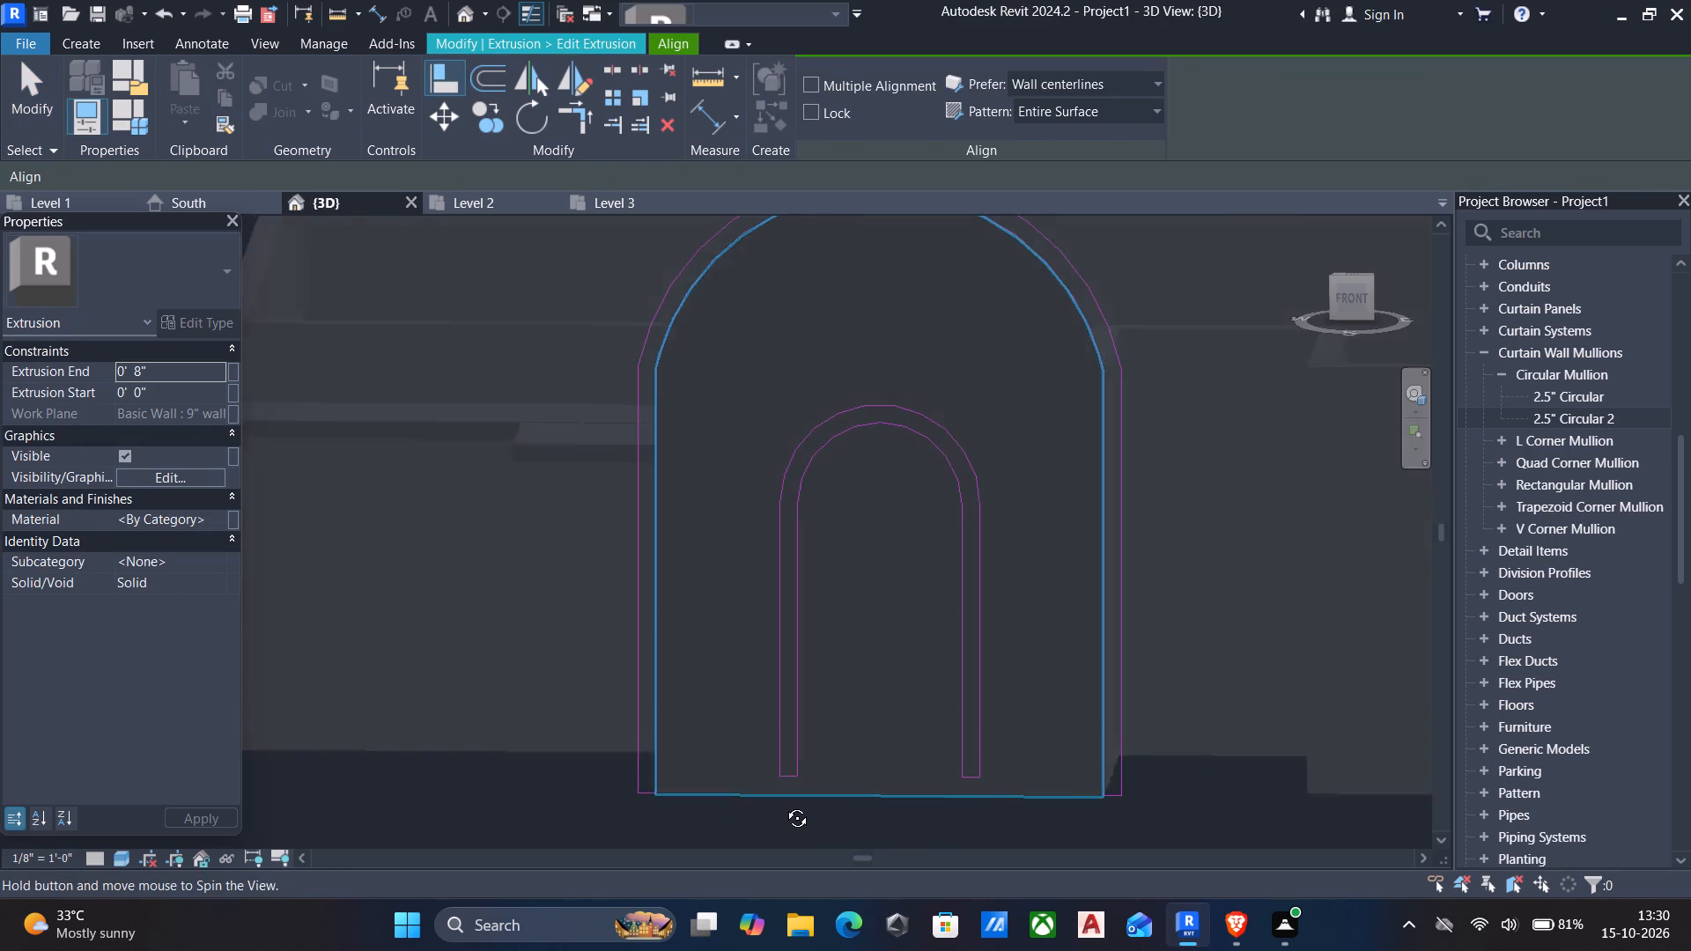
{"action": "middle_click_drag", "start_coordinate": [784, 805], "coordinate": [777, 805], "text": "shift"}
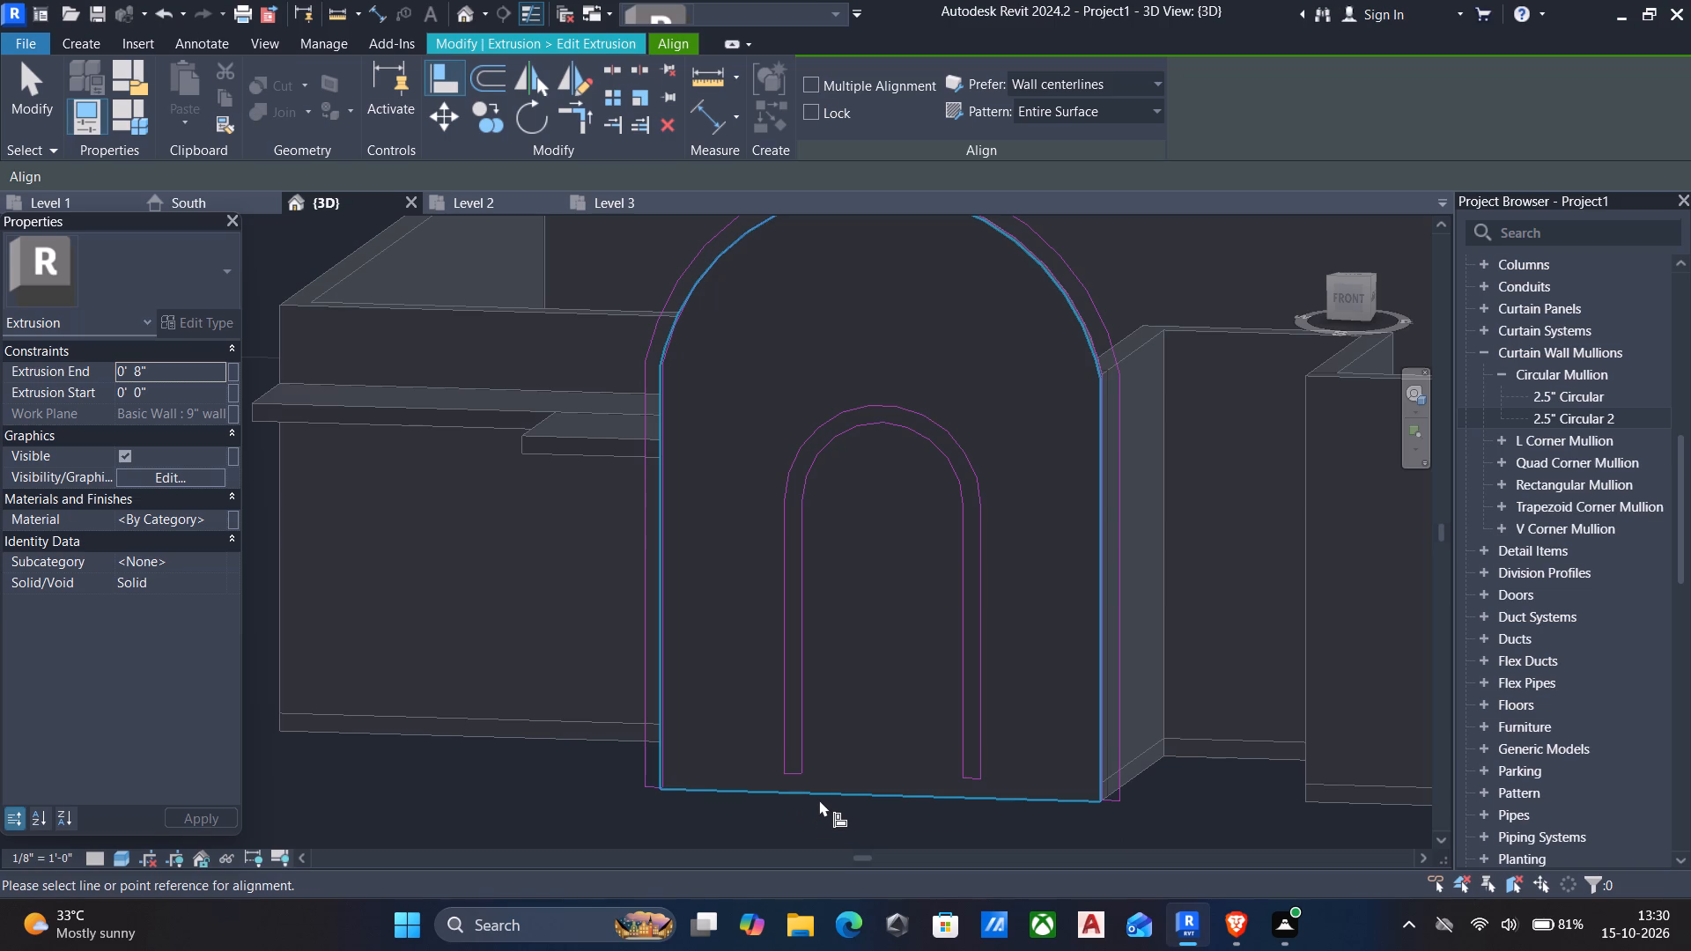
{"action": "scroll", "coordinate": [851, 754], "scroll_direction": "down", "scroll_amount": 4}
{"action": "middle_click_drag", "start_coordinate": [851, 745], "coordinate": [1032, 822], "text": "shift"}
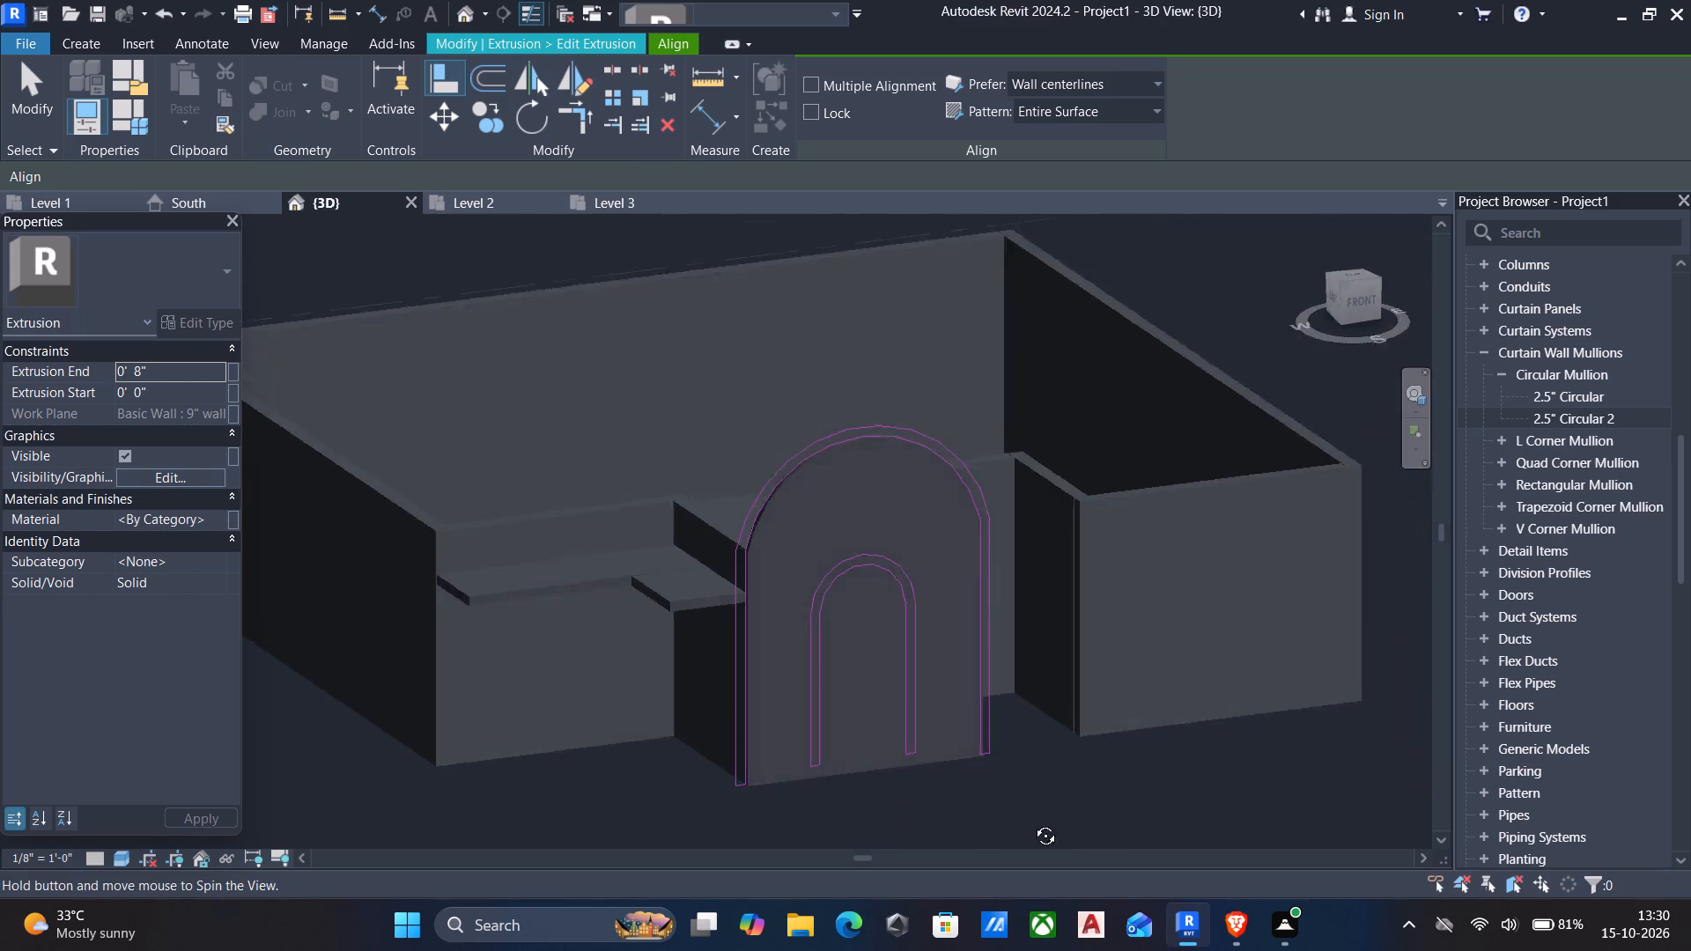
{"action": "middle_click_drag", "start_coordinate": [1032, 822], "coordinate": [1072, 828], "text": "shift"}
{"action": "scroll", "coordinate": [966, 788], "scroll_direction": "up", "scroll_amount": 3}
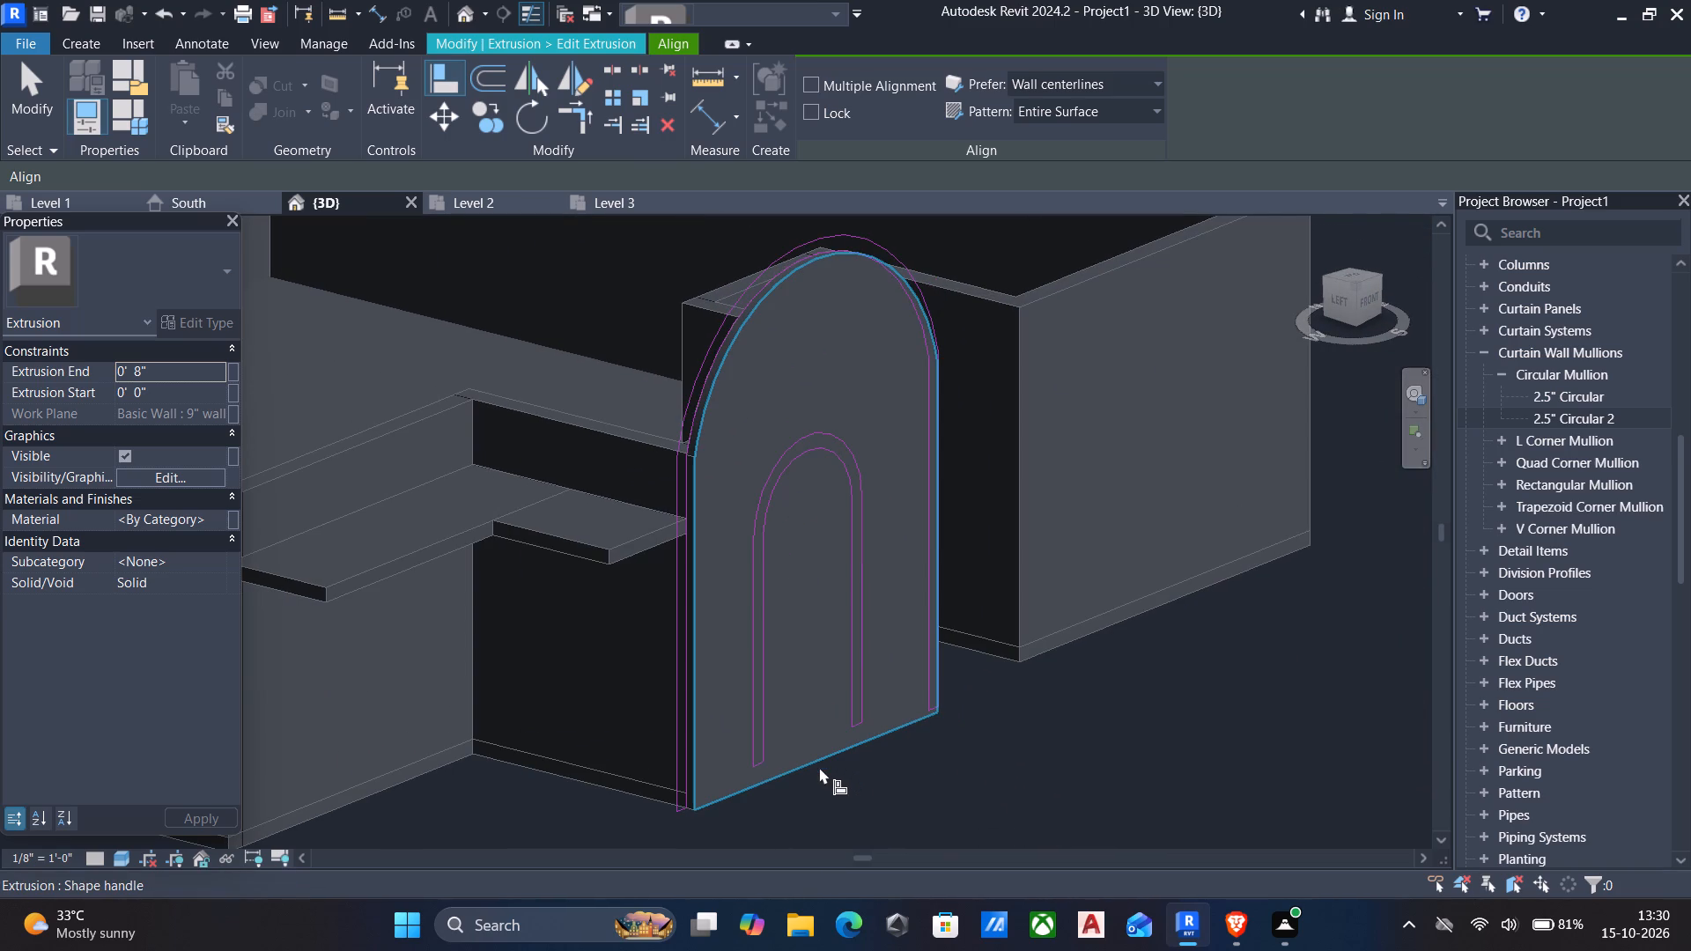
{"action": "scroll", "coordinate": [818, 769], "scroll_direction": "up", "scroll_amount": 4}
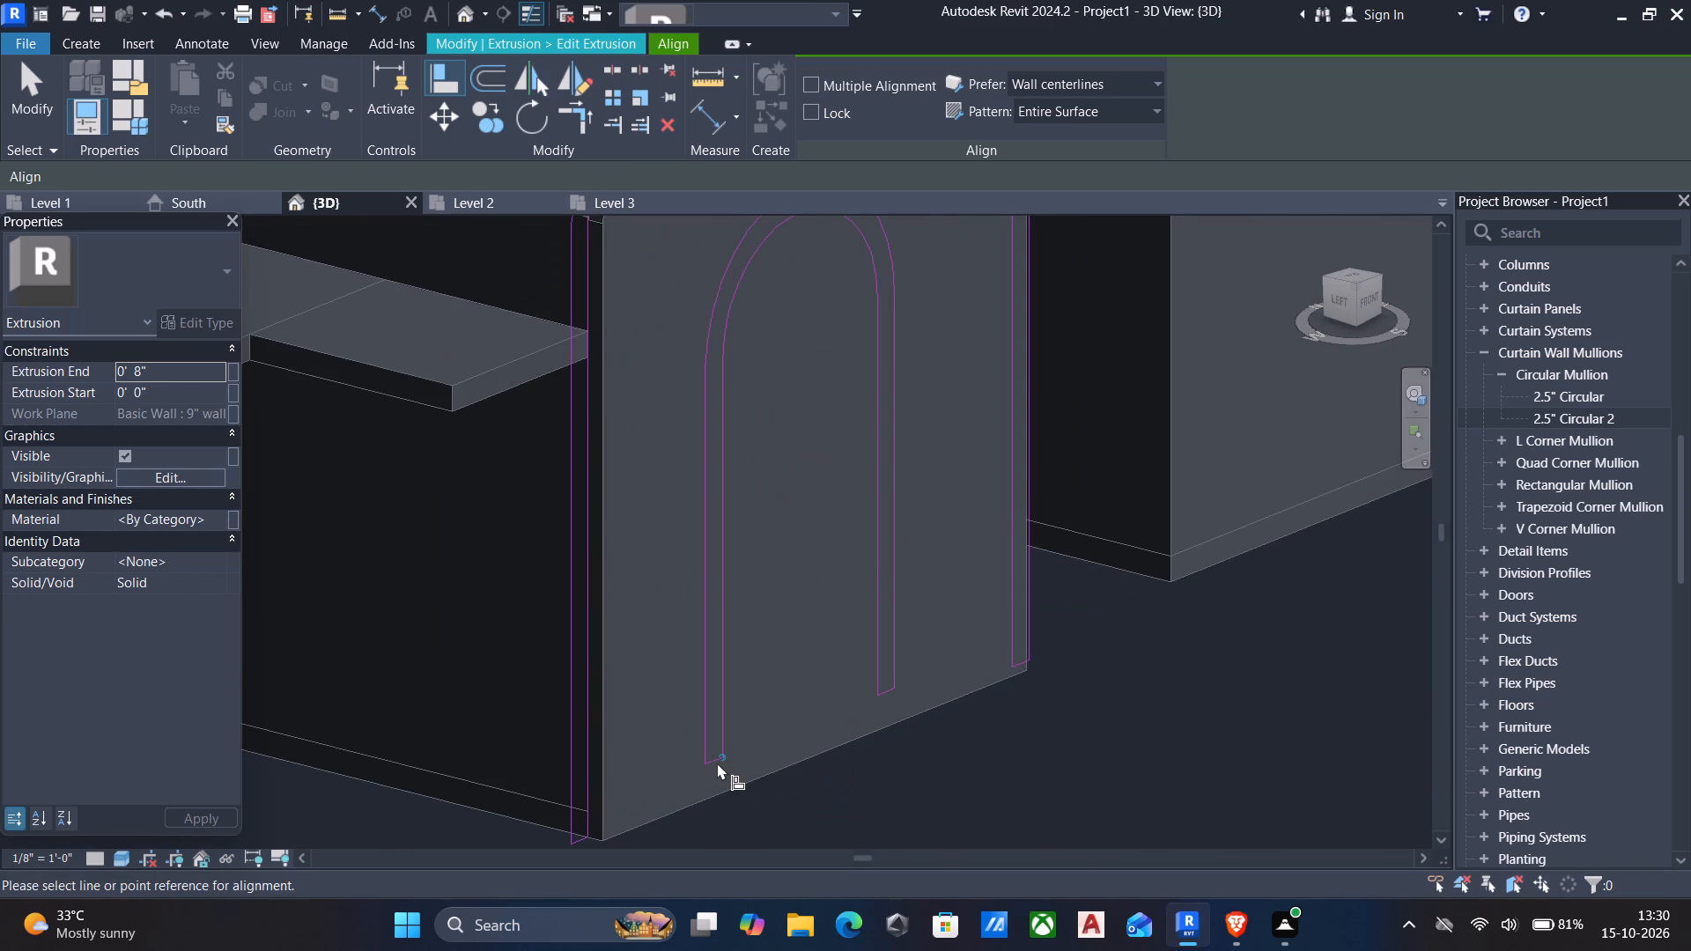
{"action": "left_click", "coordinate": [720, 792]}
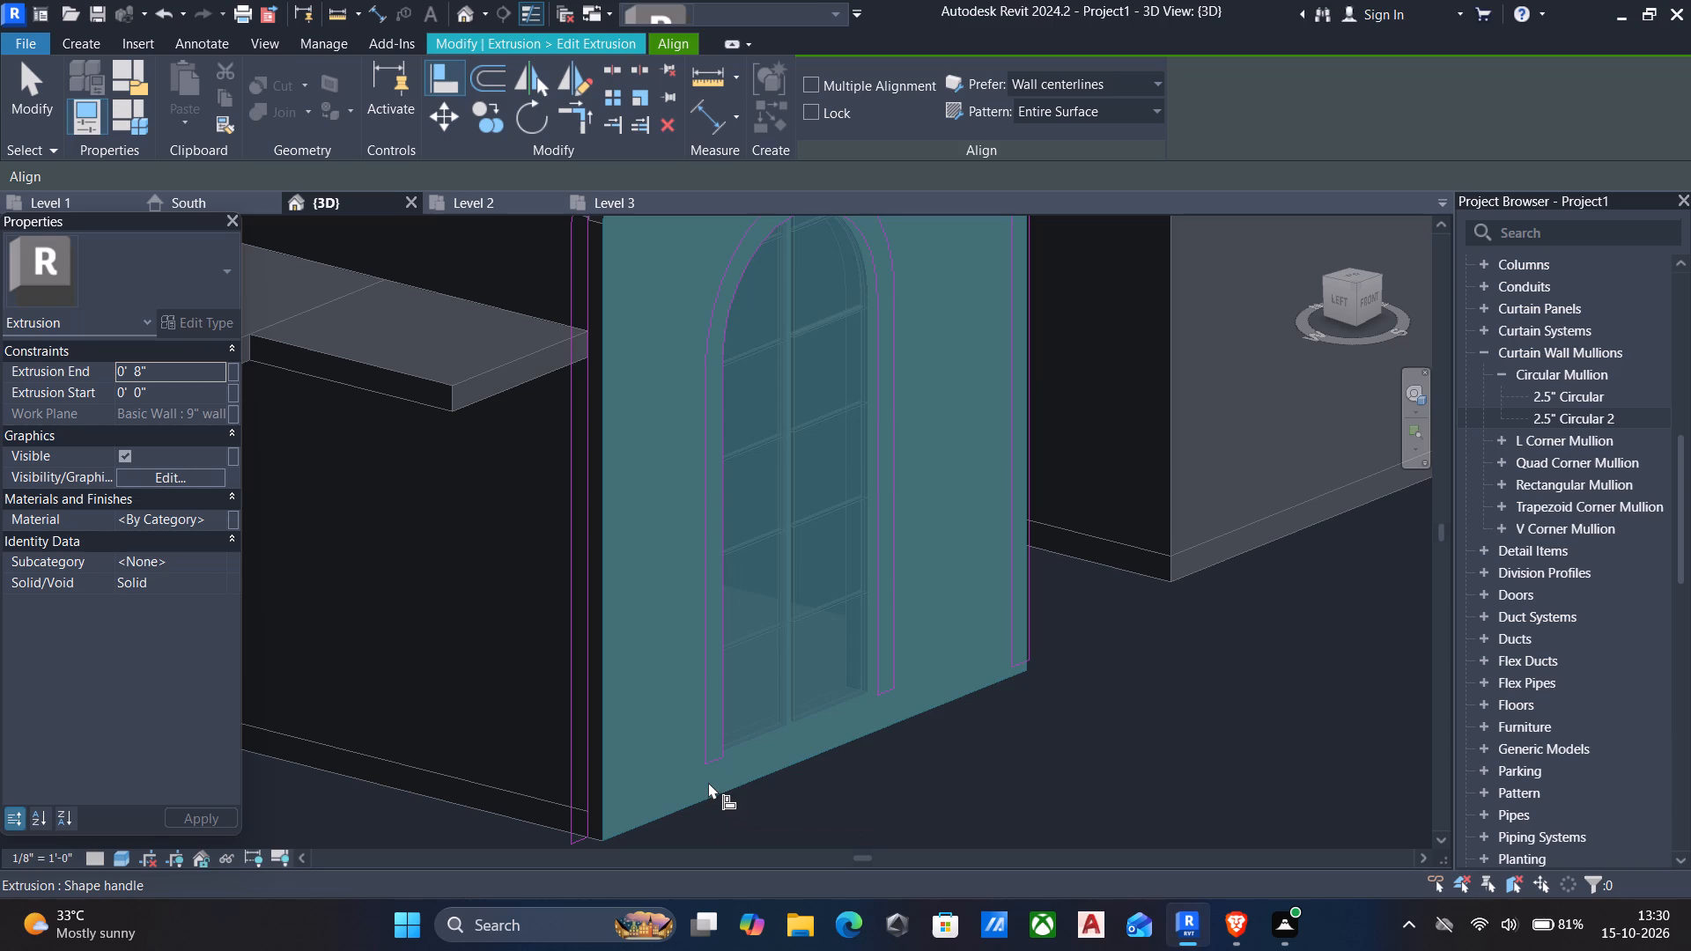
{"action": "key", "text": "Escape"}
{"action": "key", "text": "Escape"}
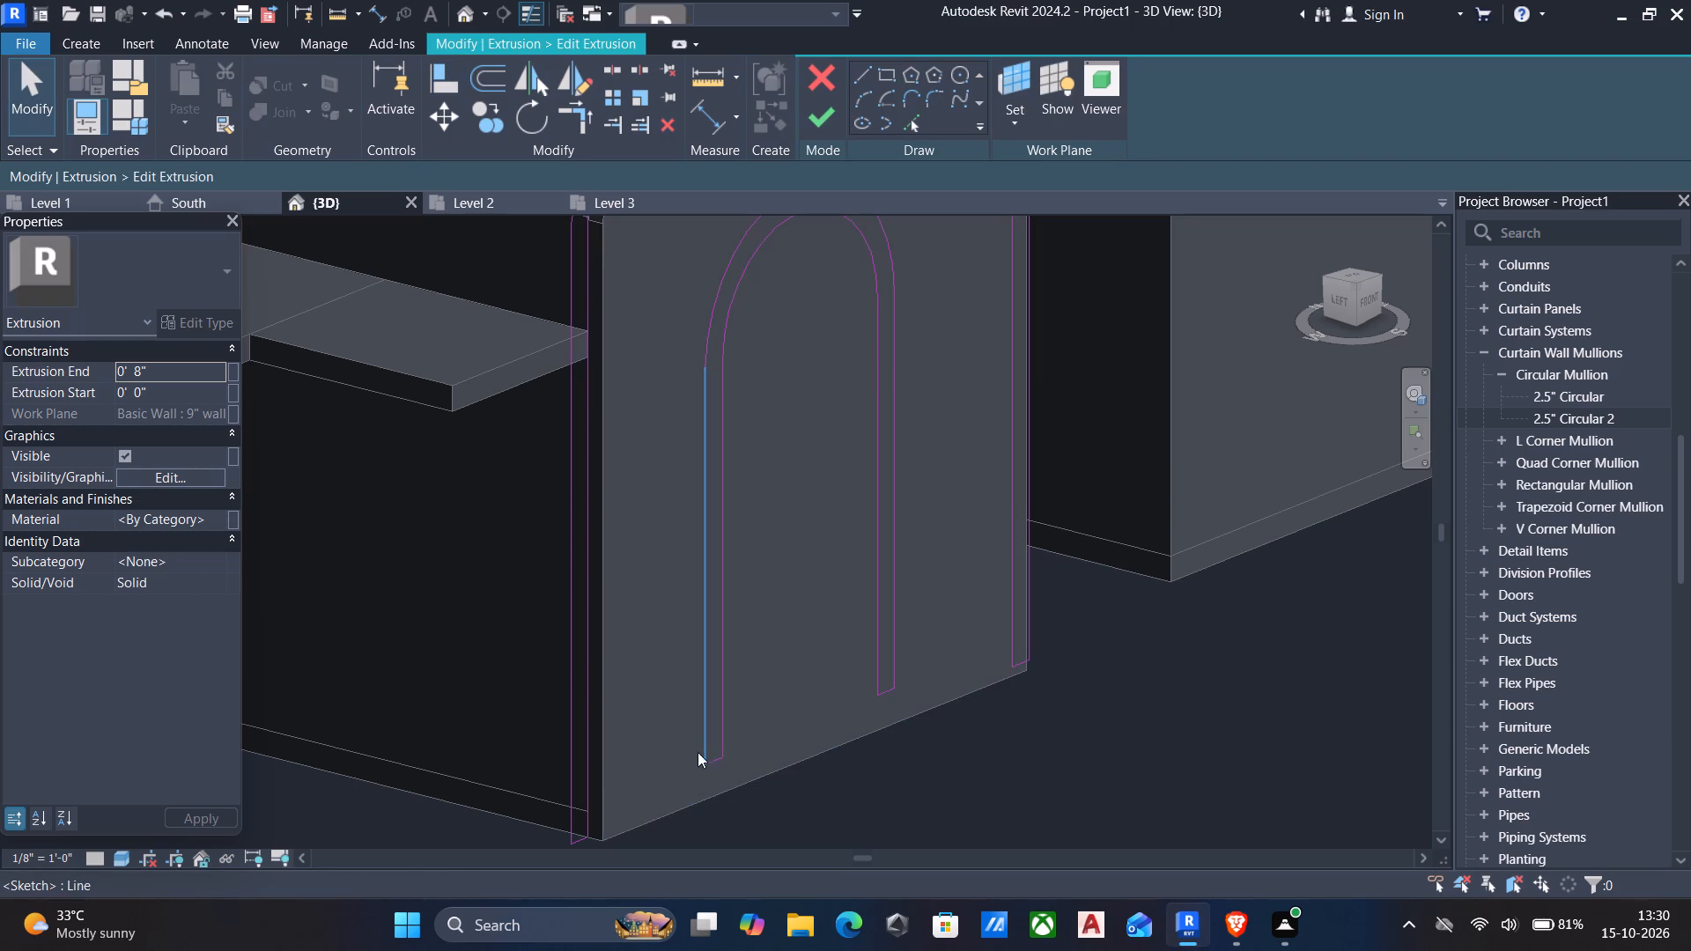
Nudge the 6" bottom line of the window surround's left leg down to the arched panel's bottom edge.
{"action": "left_click_drag", "start_coordinate": [673, 744], "coordinate": [750, 779]}
{"action": "key", "text": "Down"}
{"action": "key", "text": "Down"}
{"action": "key", "text": "Down"}
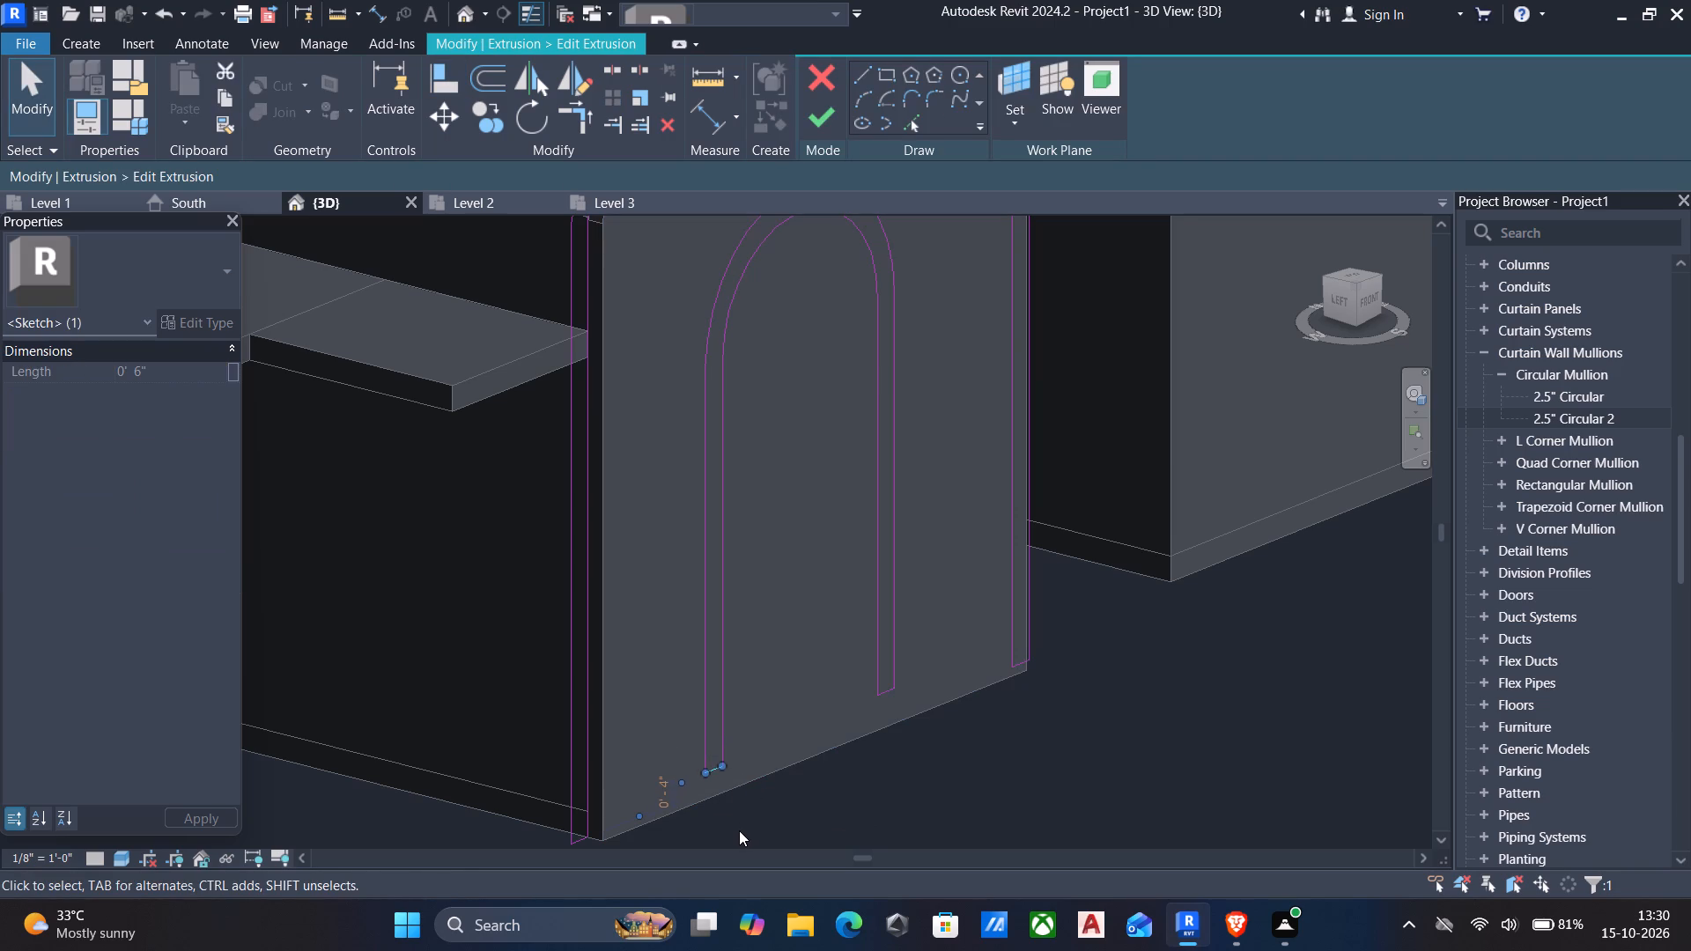
{"action": "key", "text": "Down"}
{"action": "key", "text": "Down"}
{"action": "key", "text": "Down"}
{"action": "key", "text": "Down"}
{"action": "key", "text": "Down"}
{"action": "scroll", "coordinate": [720, 809], "scroll_direction": "up", "scroll_amount": 10}
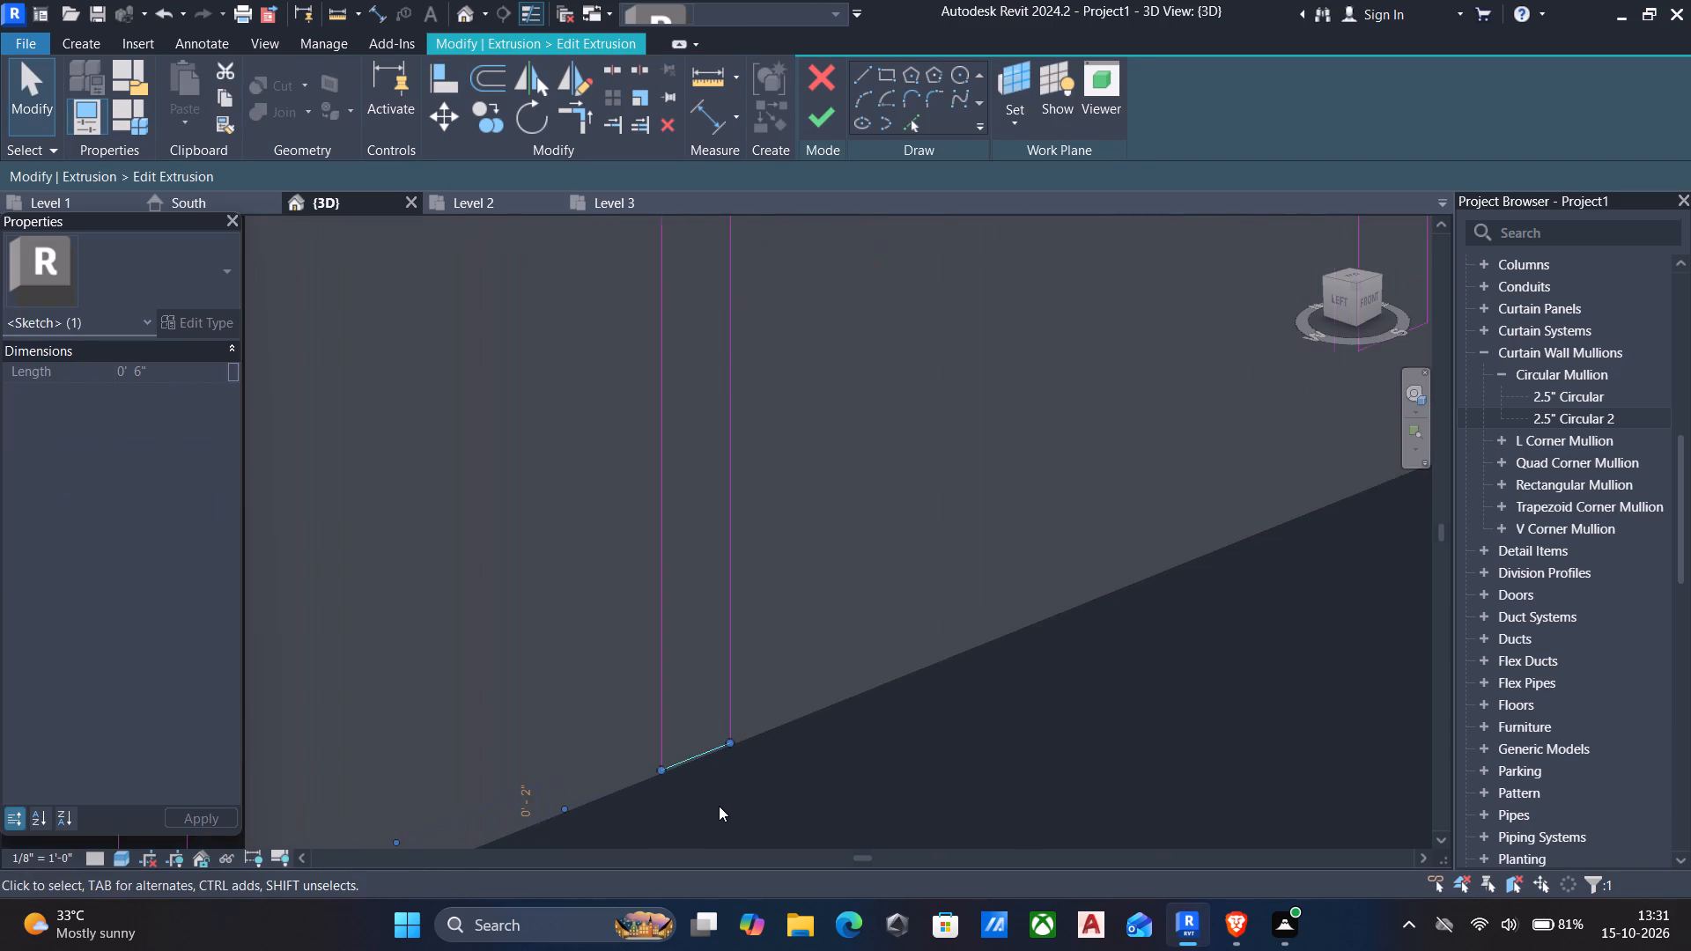
{"action": "key", "text": "Down"}
Nudge the 6" bottom line of the window surround's right leg to the arched panel's bottom edge and finish the extrusion sketch.
{"action": "scroll", "coordinate": [719, 808], "scroll_direction": "down", "scroll_amount": 5}
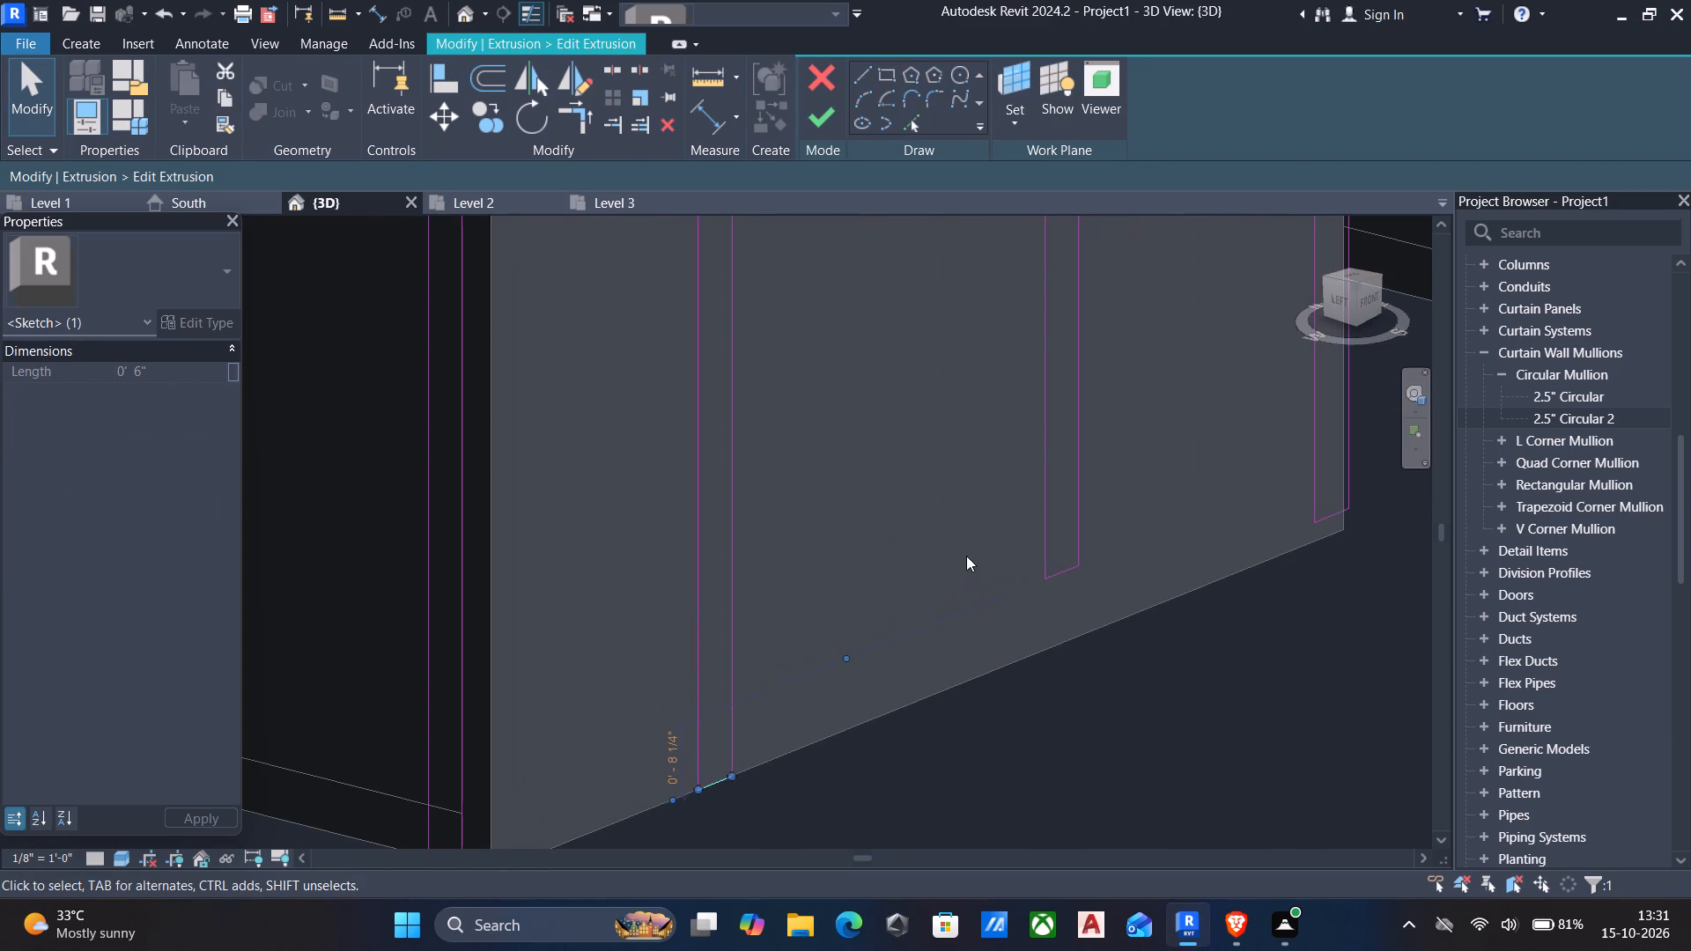
{"action": "left_click_drag", "start_coordinate": [956, 542], "coordinate": [1179, 682]}
{"action": "key", "text": "Down"}
{"action": "key", "text": "Down"}
{"action": "key", "text": "Down"}
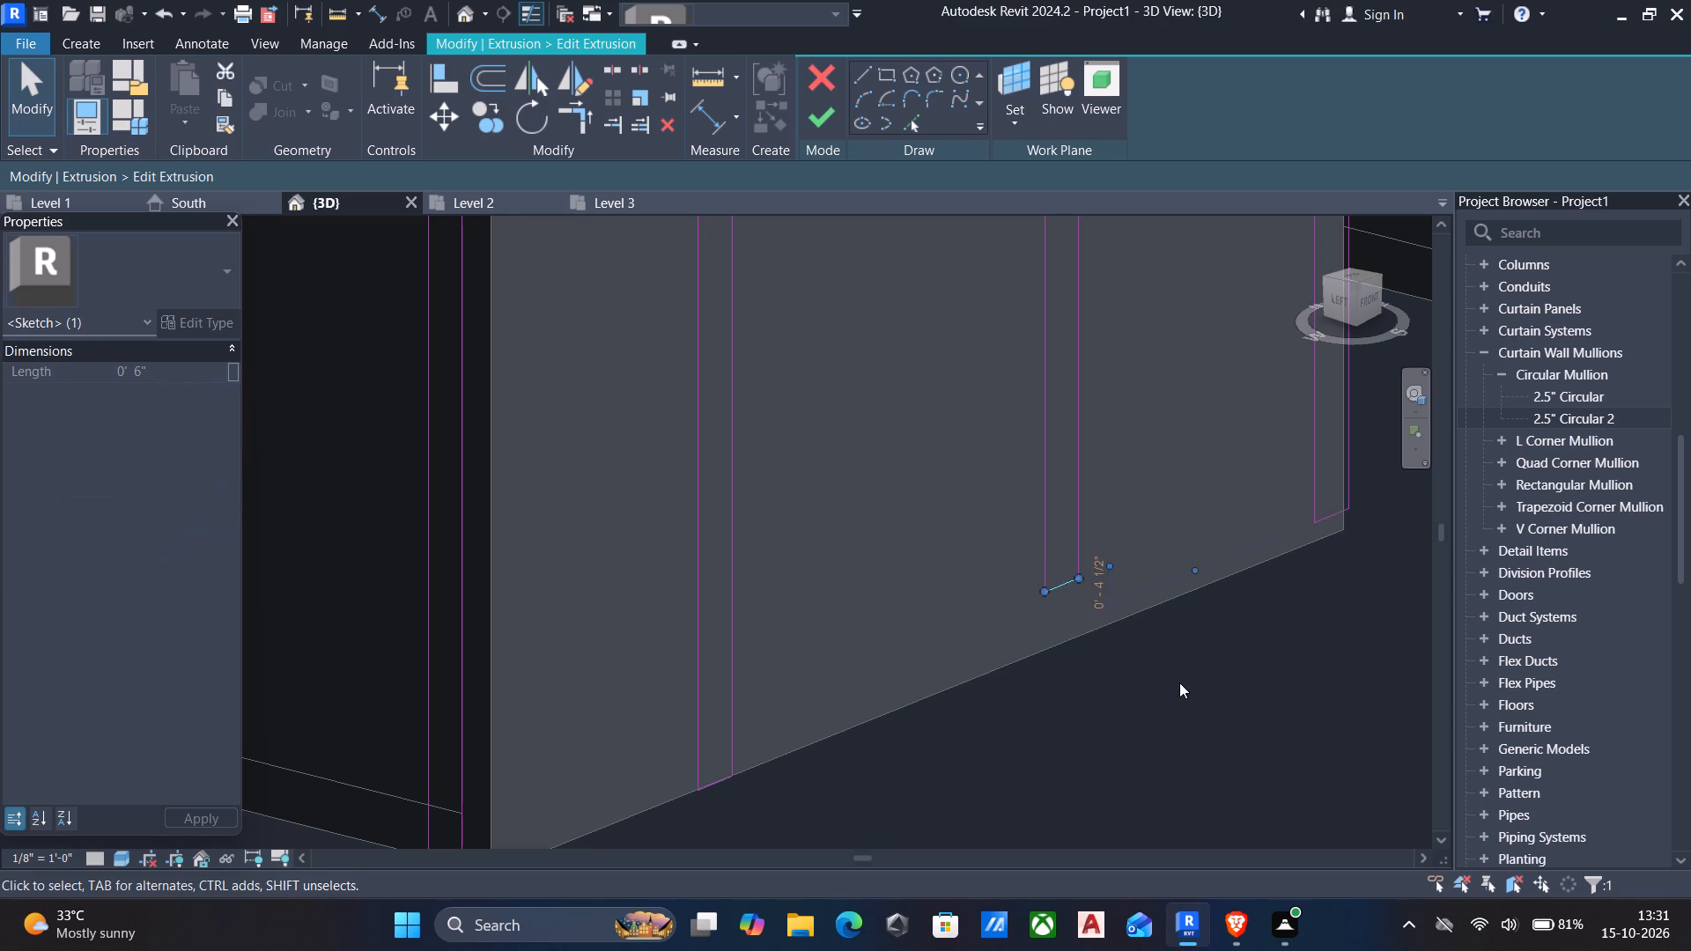
{"action": "key", "text": "Down"}
{"action": "key", "text": "Down"}
{"action": "key", "text": "Down"}
{"action": "key", "text": "Down"}
{"action": "key", "text": "Down"}
{"action": "key", "text": "Down"}
{"action": "key", "text": "Down"}
{"action": "key", "text": "Down"}
{"action": "key", "text": "Down"}
{"action": "key", "text": "Down"}
{"action": "key", "text": "Down"}
{"action": "key", "text": "Down"}
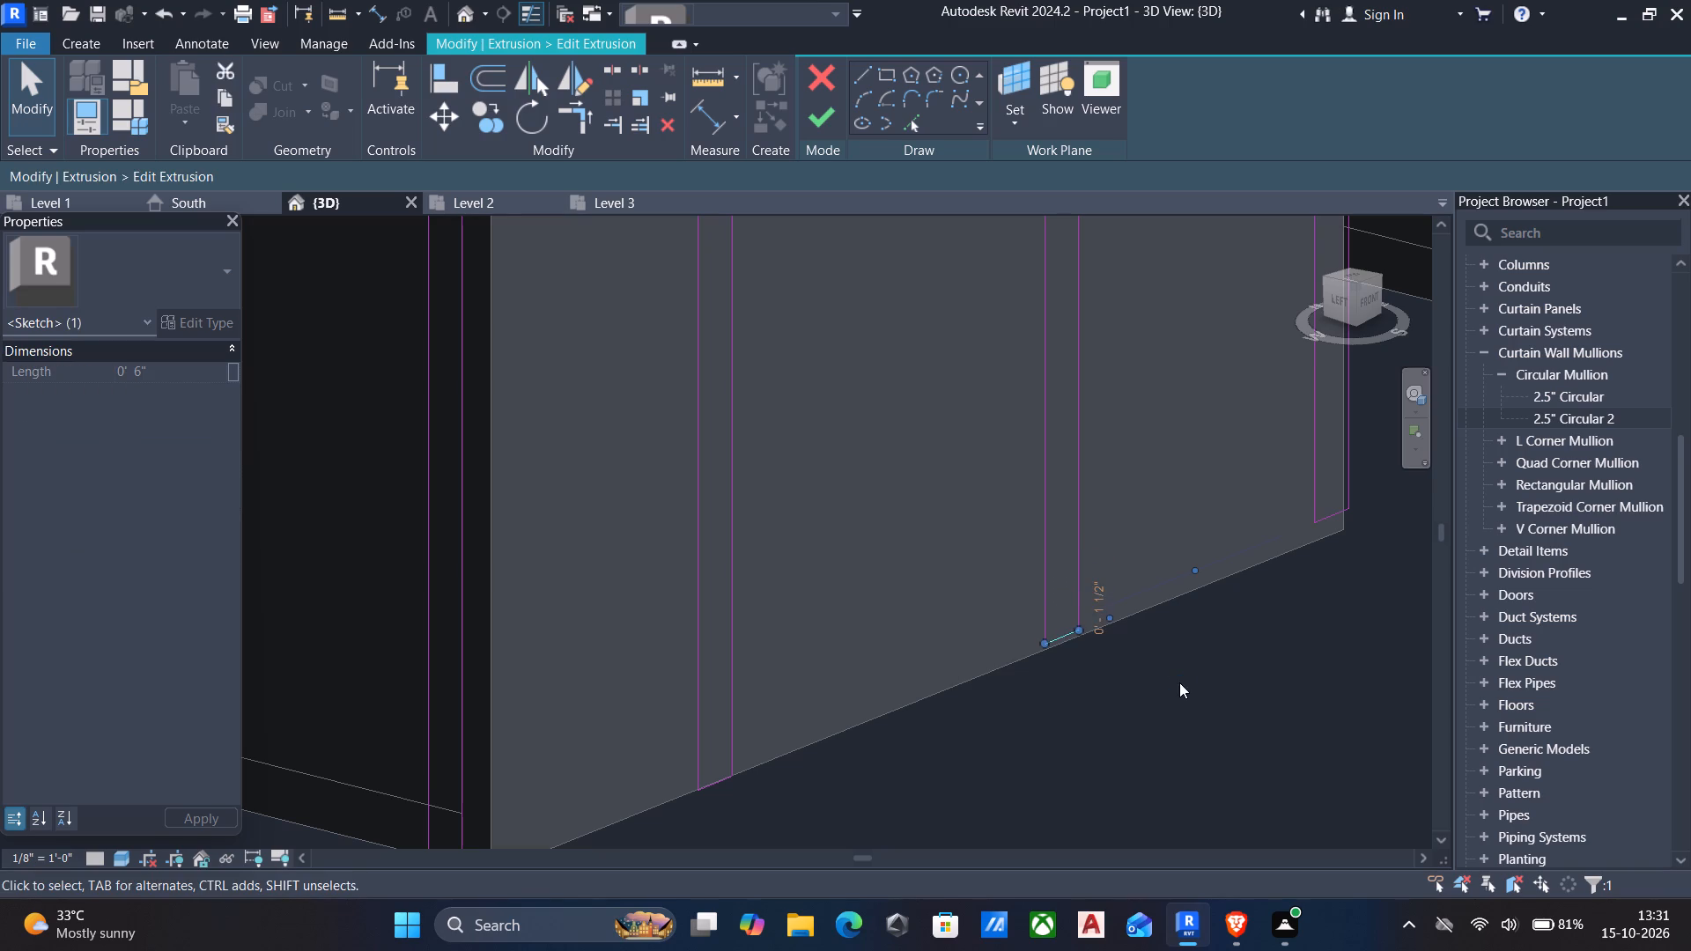
{"action": "key", "text": "Down"}
{"action": "key", "text": "Down"}
{"action": "scroll", "coordinate": [1179, 682], "scroll_direction": "up", "scroll_amount": 5}
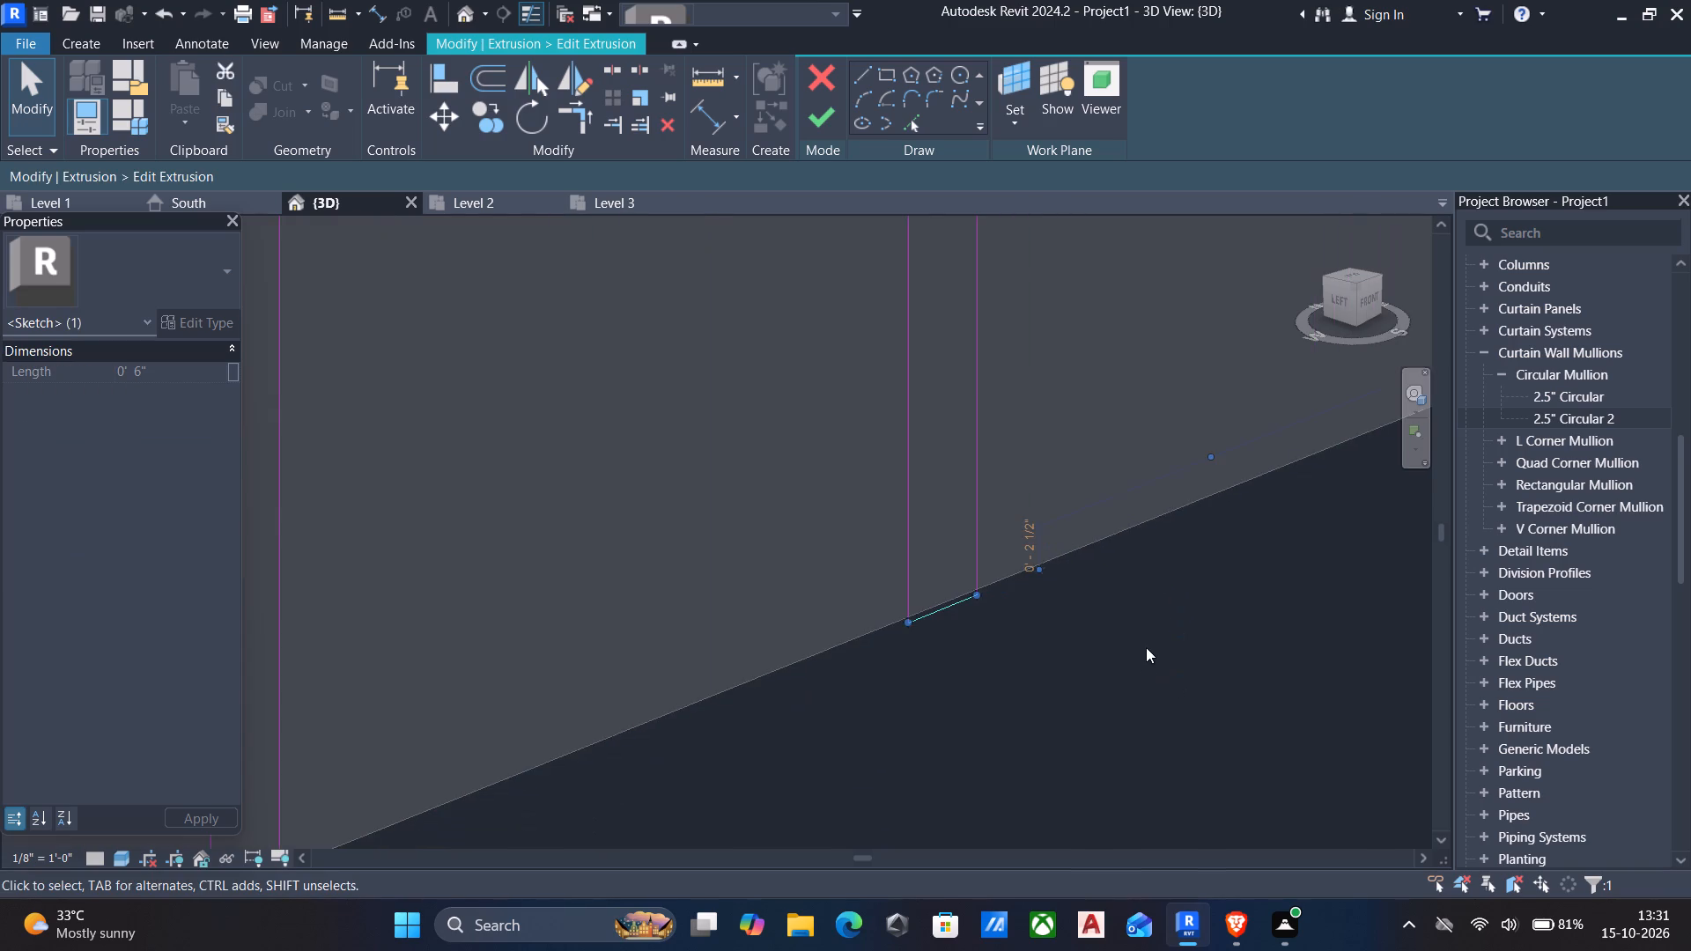
{"action": "scroll", "coordinate": [874, 640], "scroll_direction": "up", "scroll_amount": 5}
{"action": "scroll", "coordinate": [975, 626], "scroll_direction": "up", "scroll_amount": 4}
{"action": "key", "text": "Up"}
{"action": "key", "text": "Up"}
{"action": "key", "text": "Up"}
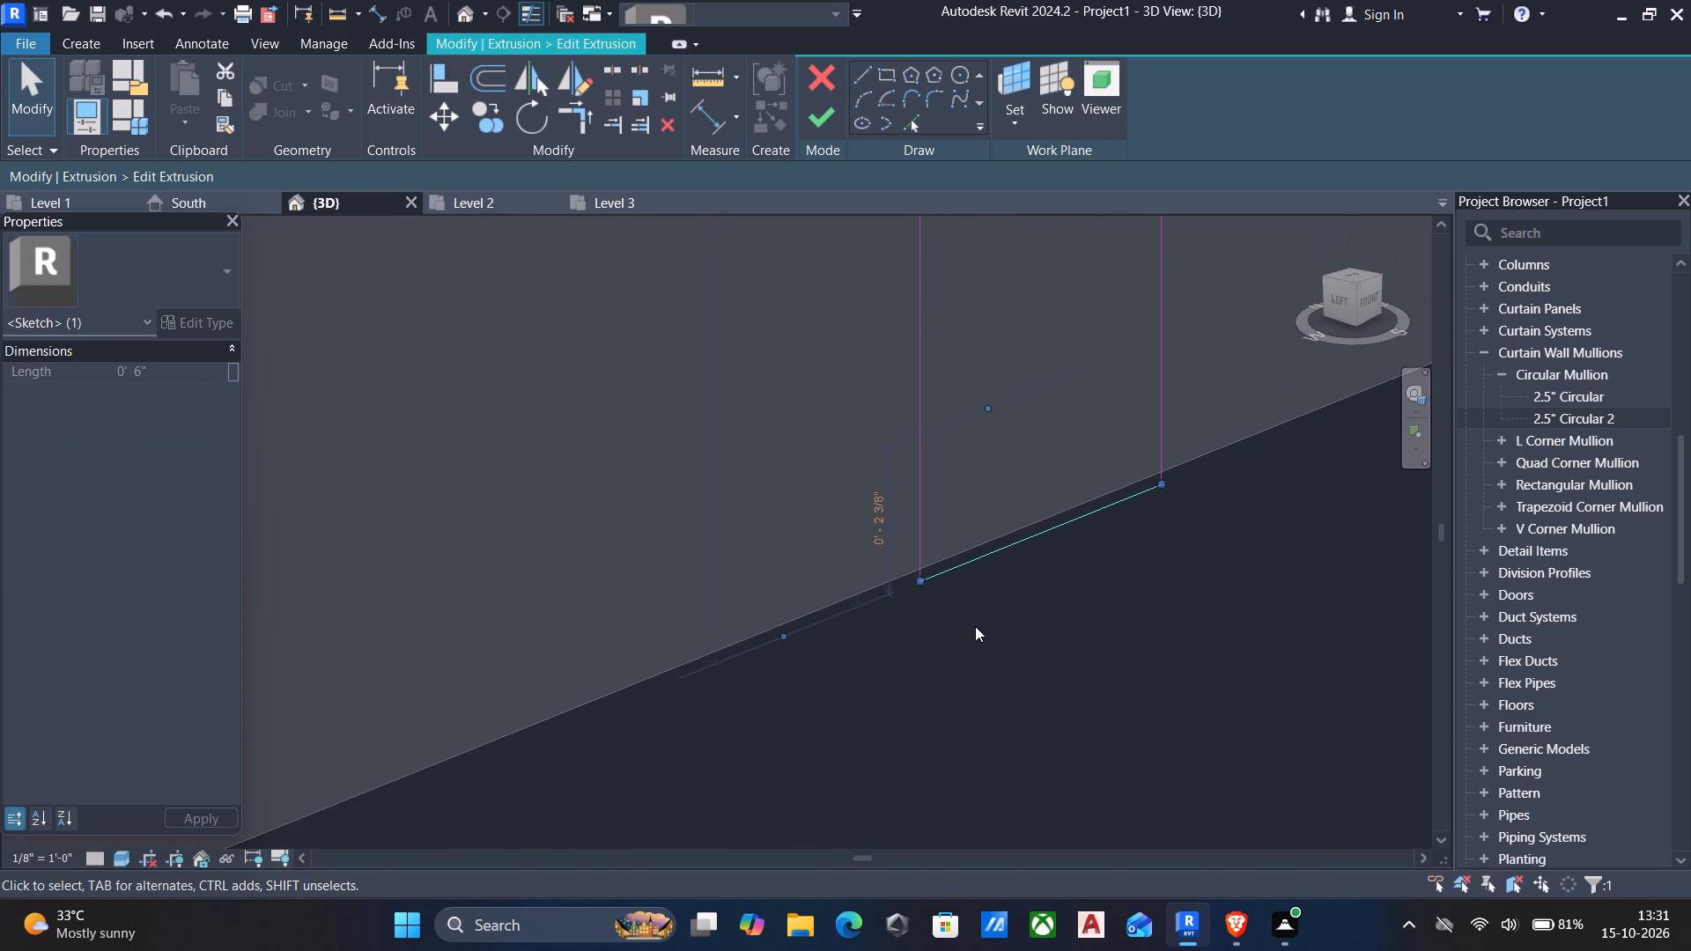
{"action": "key", "text": "Up"}
{"action": "key", "text": "Up"}
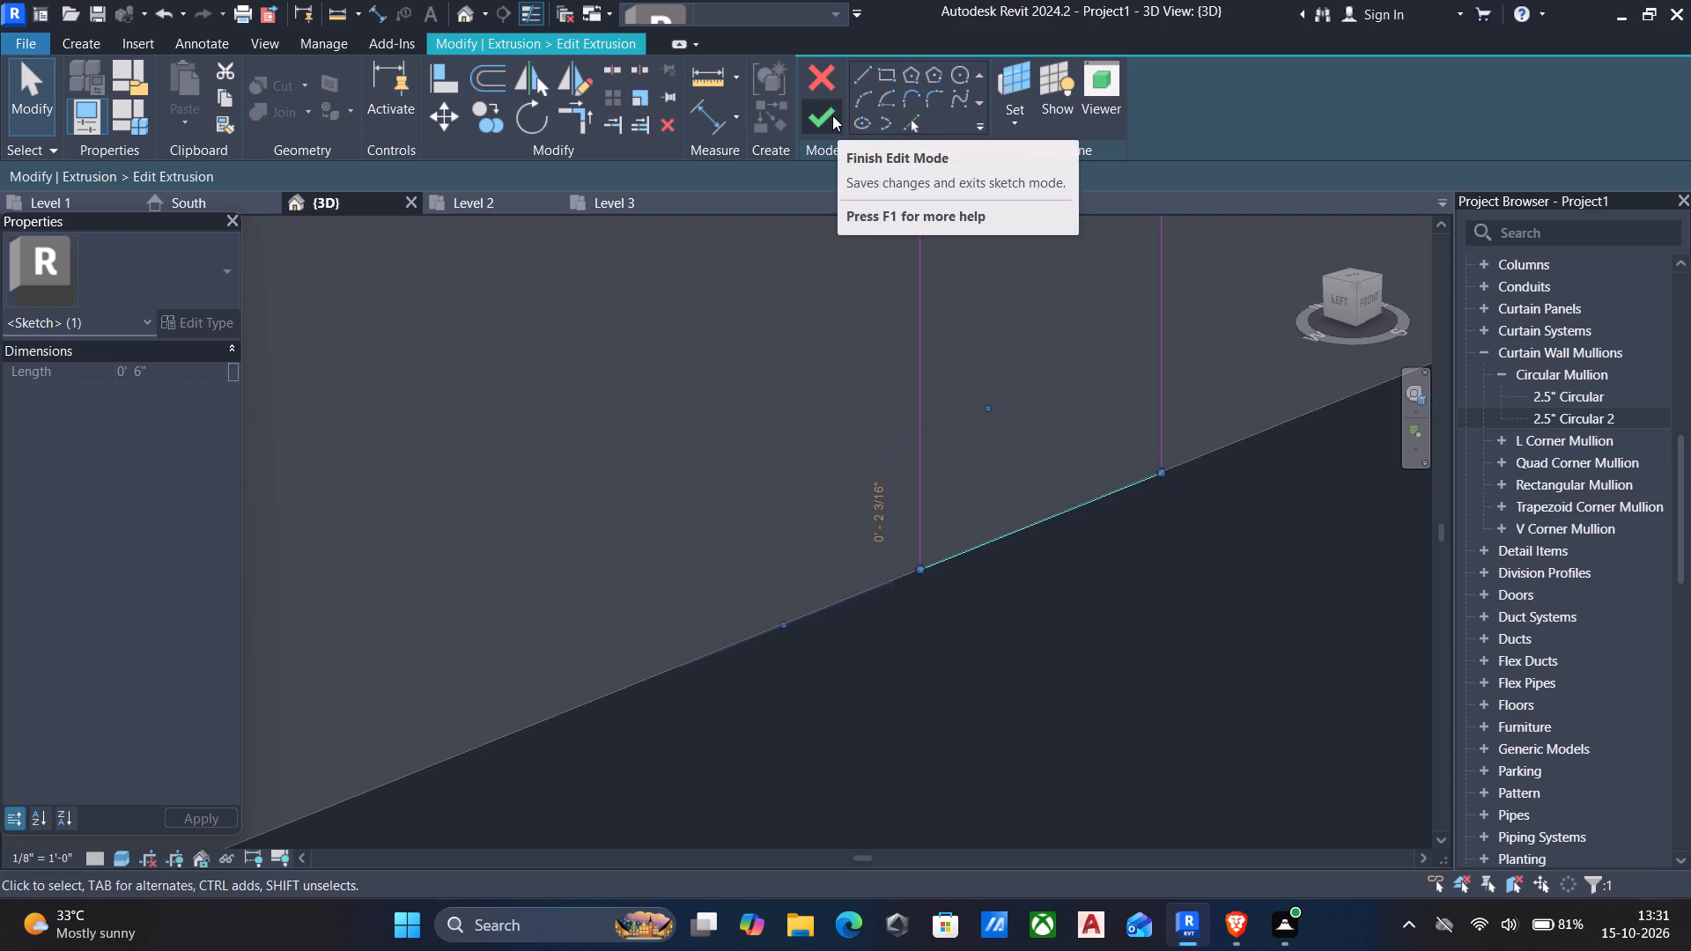
{"action": "left_click", "coordinate": [832, 115]}
{"action": "scroll", "coordinate": [894, 460], "scroll_direction": "down", "scroll_amount": 6}
{"action": "scroll", "coordinate": [912, 593], "scroll_direction": "down", "scroll_amount": 7}
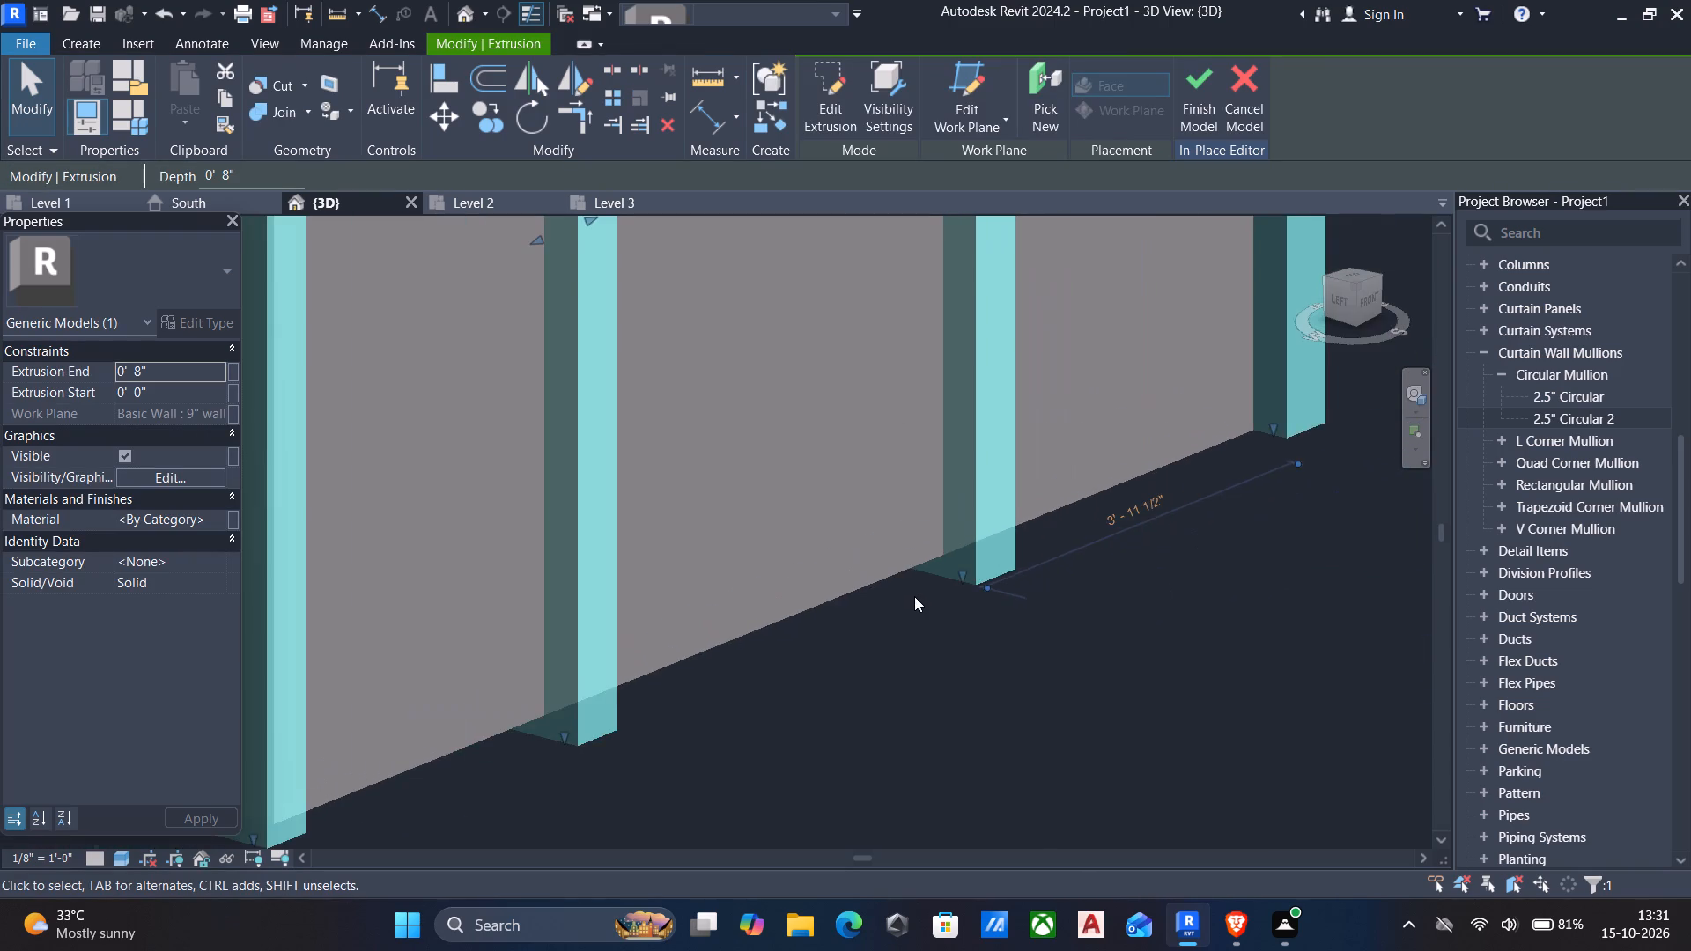
{"action": "scroll", "coordinate": [913, 608], "scroll_direction": "down", "scroll_amount": 9}
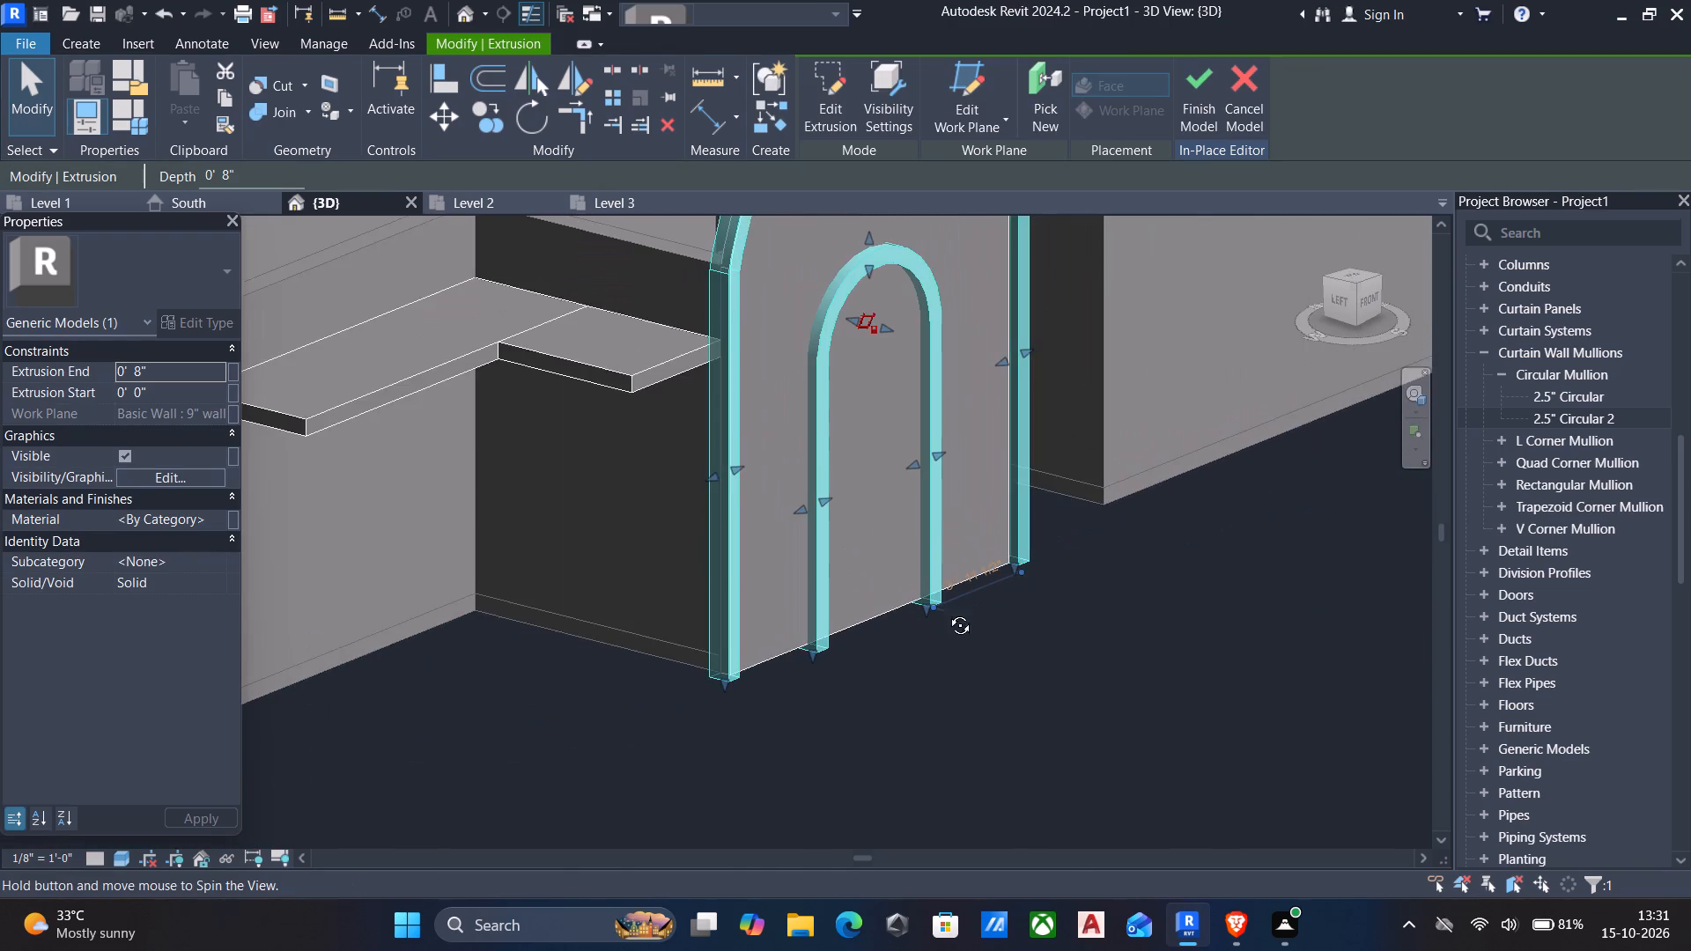
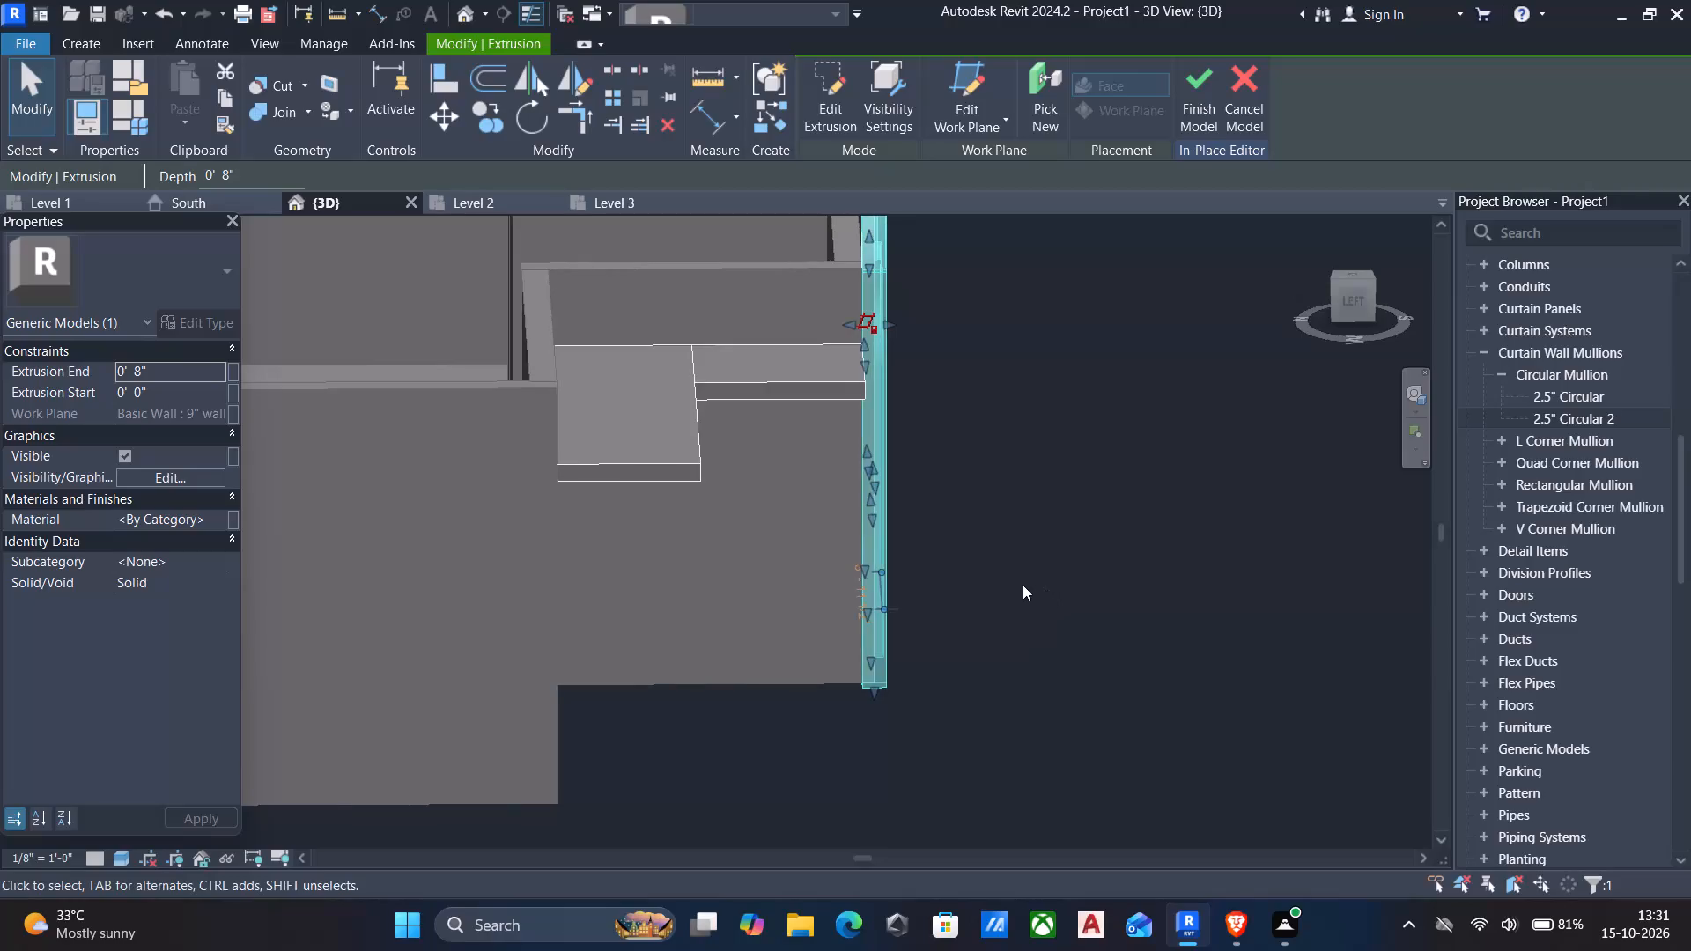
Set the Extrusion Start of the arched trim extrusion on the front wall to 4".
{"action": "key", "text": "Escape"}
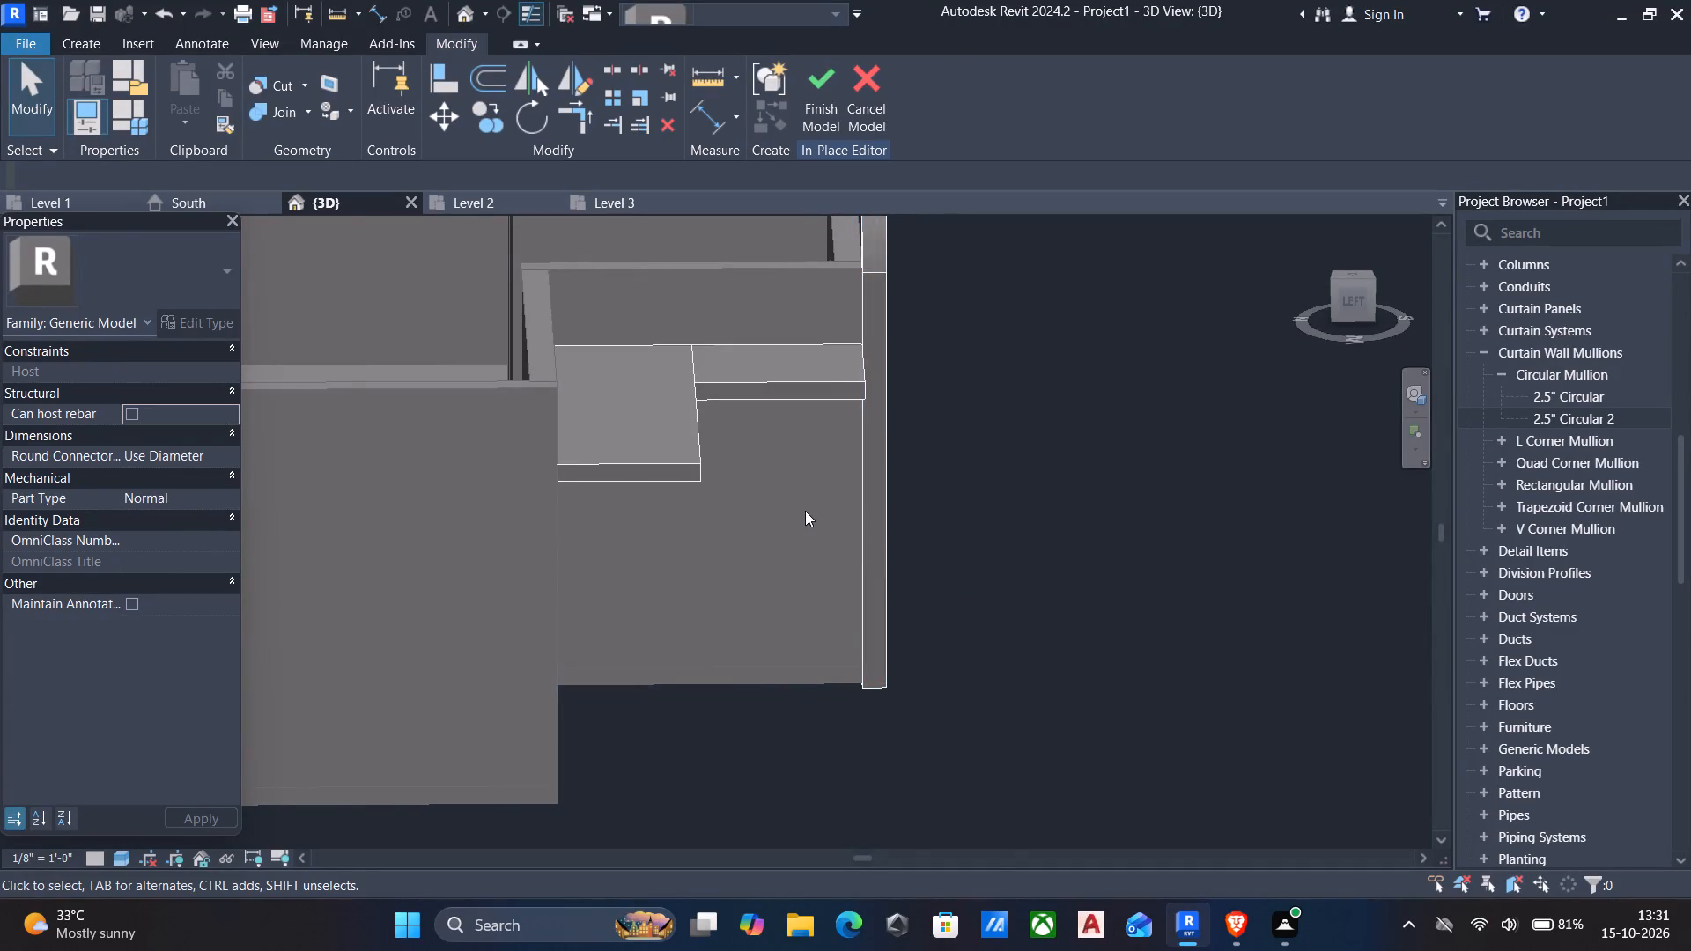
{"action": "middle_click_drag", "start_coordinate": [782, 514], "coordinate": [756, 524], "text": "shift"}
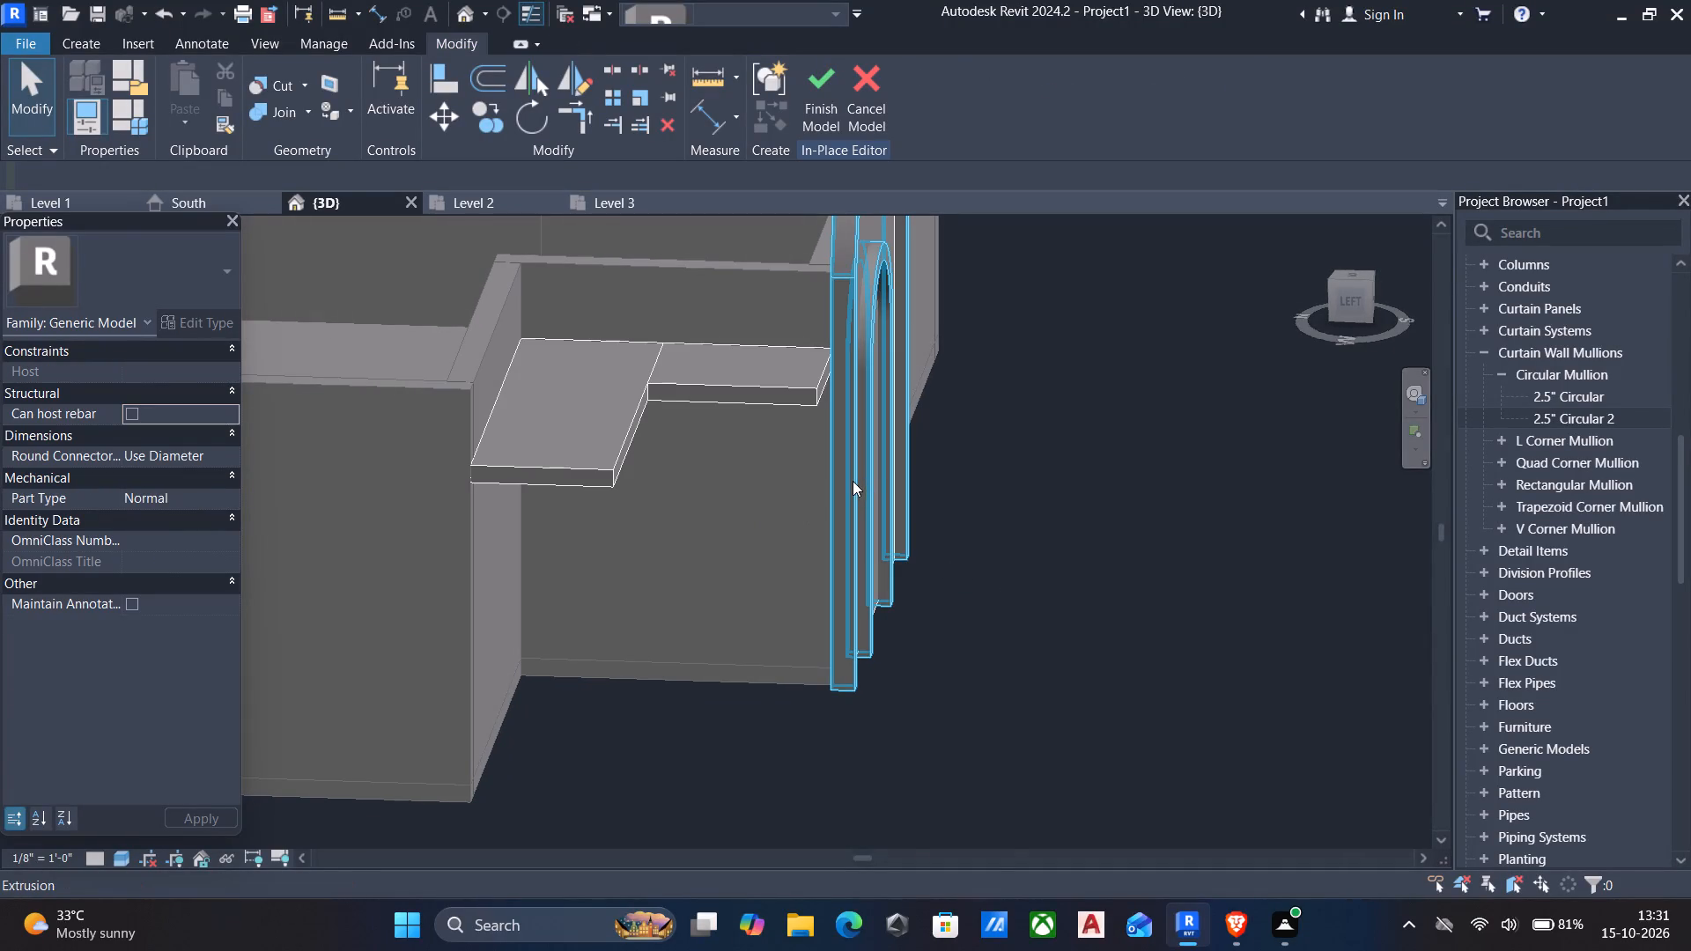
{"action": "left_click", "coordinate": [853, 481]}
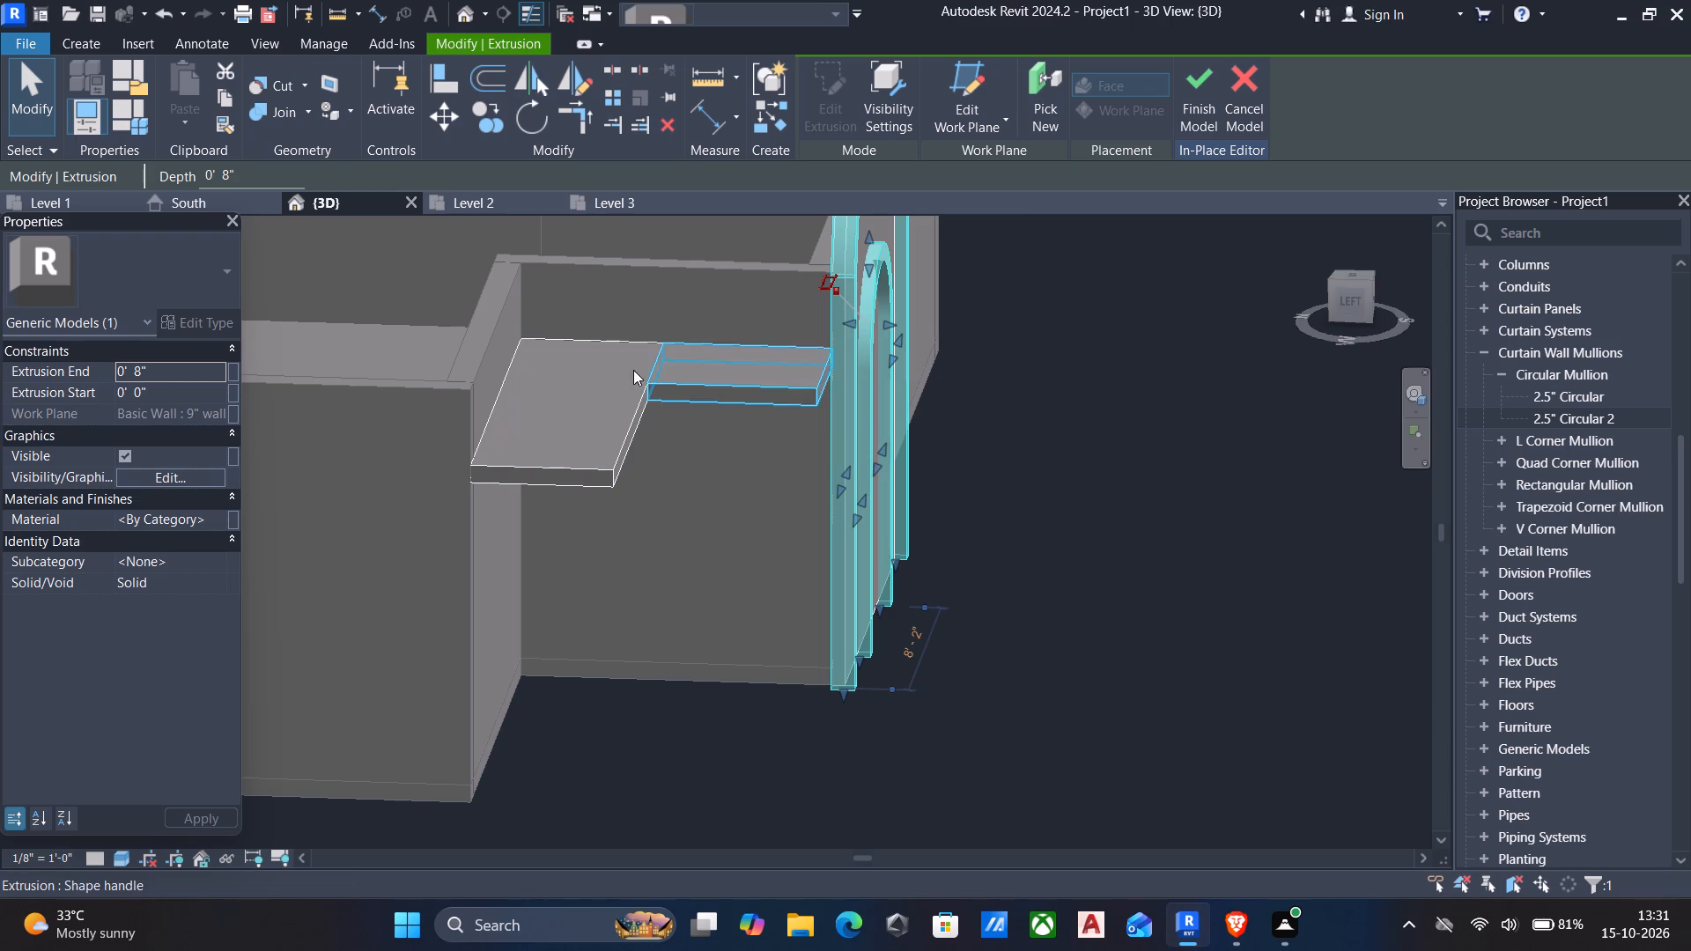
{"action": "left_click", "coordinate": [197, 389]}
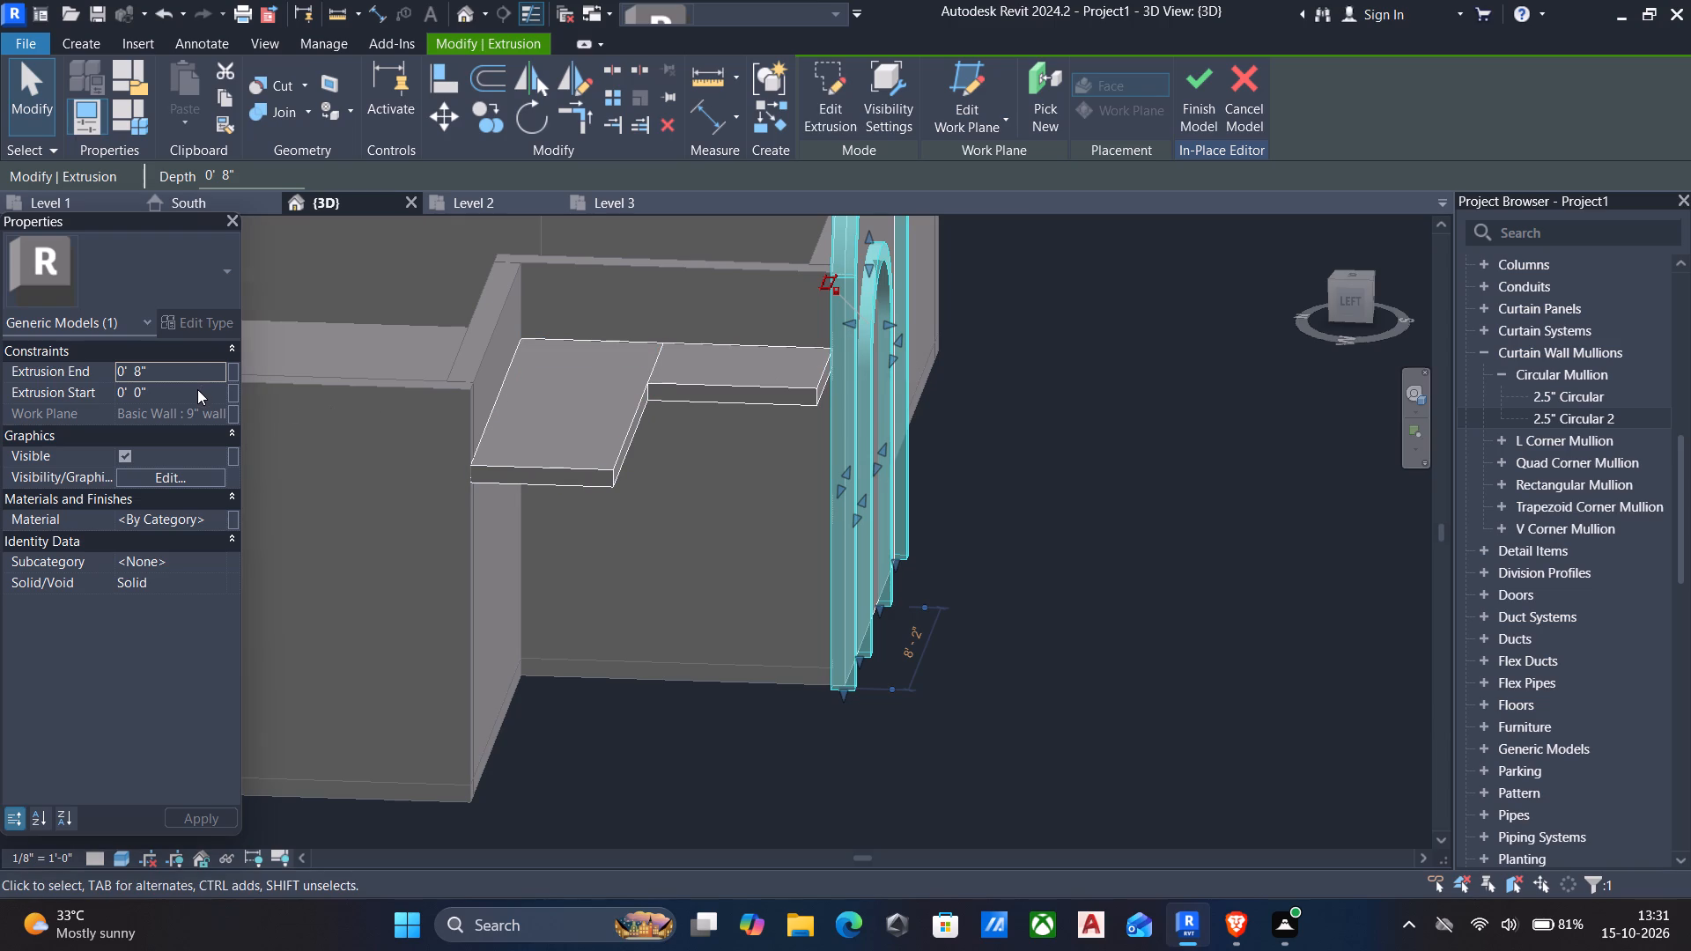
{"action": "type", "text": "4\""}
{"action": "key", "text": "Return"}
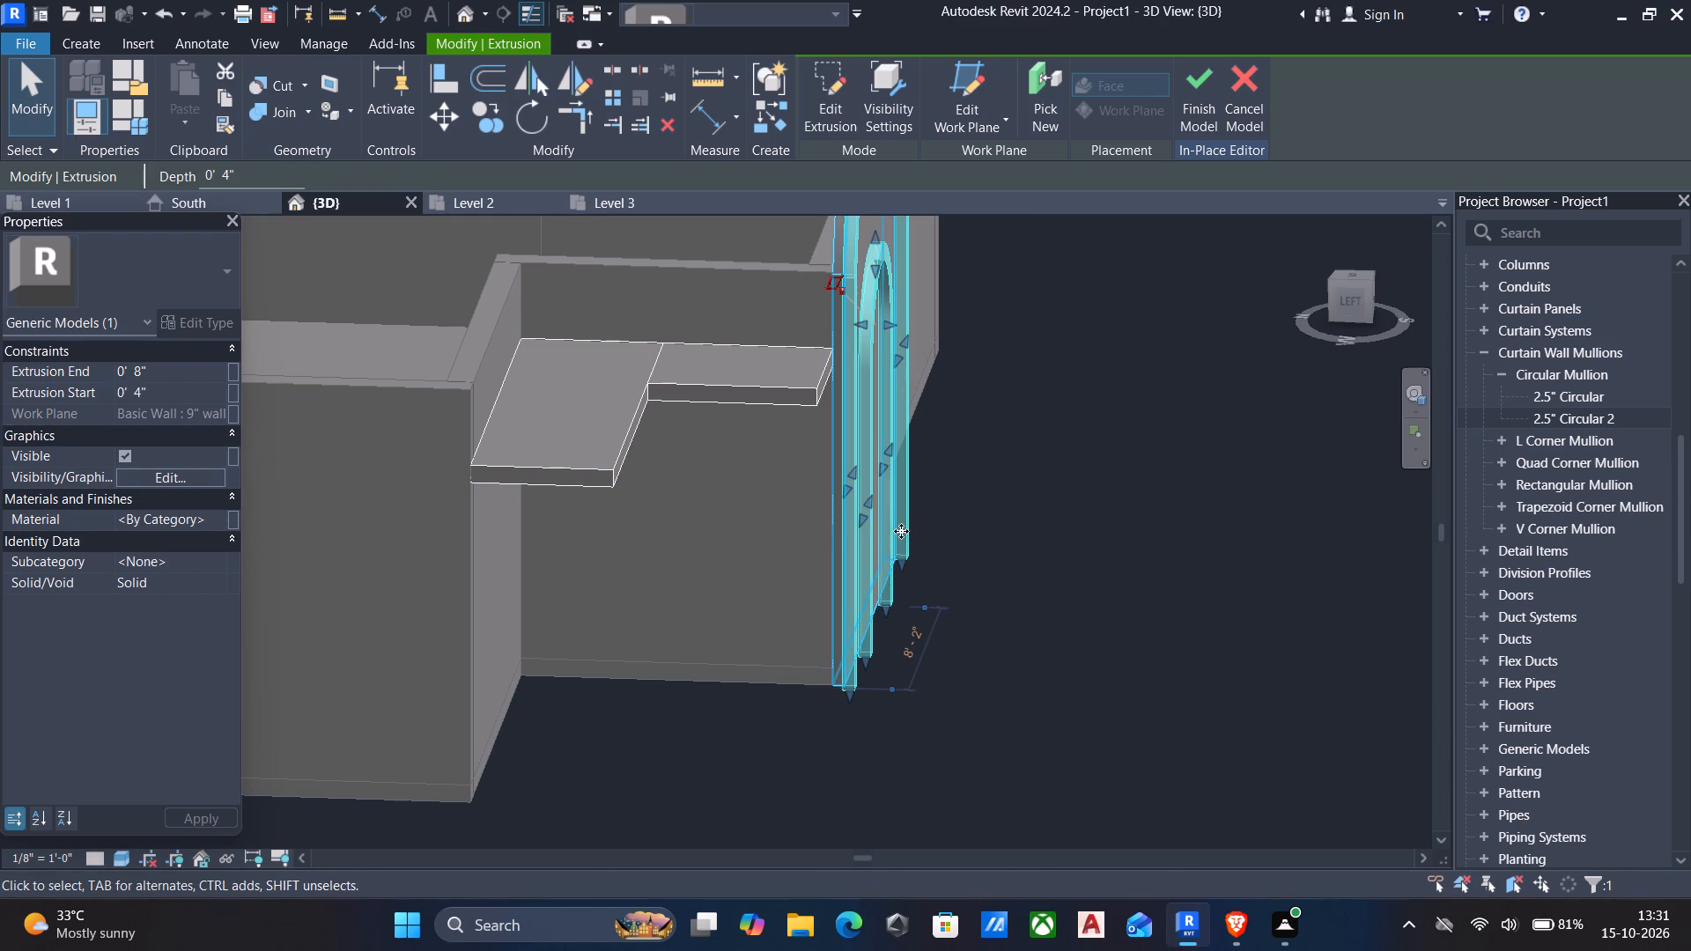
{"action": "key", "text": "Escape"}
Examine how the arched trim sits against the front wall, viewing it from the side, front and back.
{"action": "middle_click_drag", "start_coordinate": [904, 570], "coordinate": [949, 499], "text": "shift"}
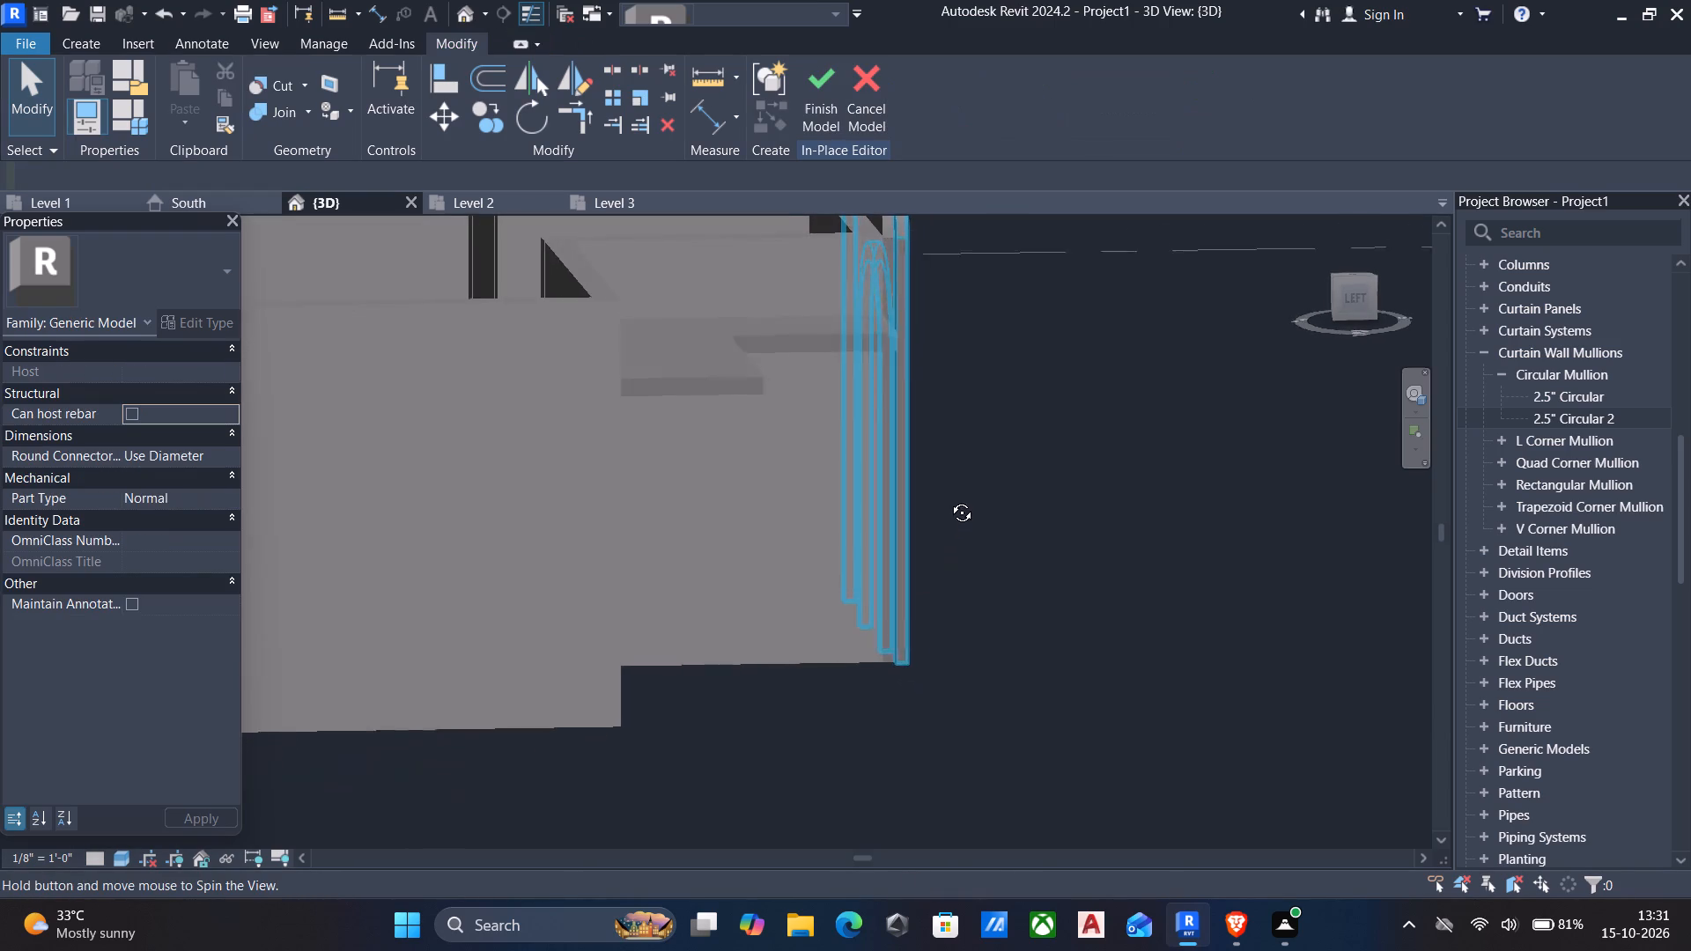
{"action": "middle_click_drag", "start_coordinate": [949, 499], "coordinate": [944, 500], "text": "shift"}
{"action": "scroll", "coordinate": [940, 425], "scroll_direction": "up", "scroll_amount": 5}
{"action": "middle_click_drag", "start_coordinate": [912, 439], "coordinate": [868, 517]}
{"action": "scroll", "coordinate": [862, 527], "scroll_direction": "down", "scroll_amount": 2}
{"action": "middle_click_drag", "start_coordinate": [867, 528], "coordinate": [580, 610], "text": "shift"}
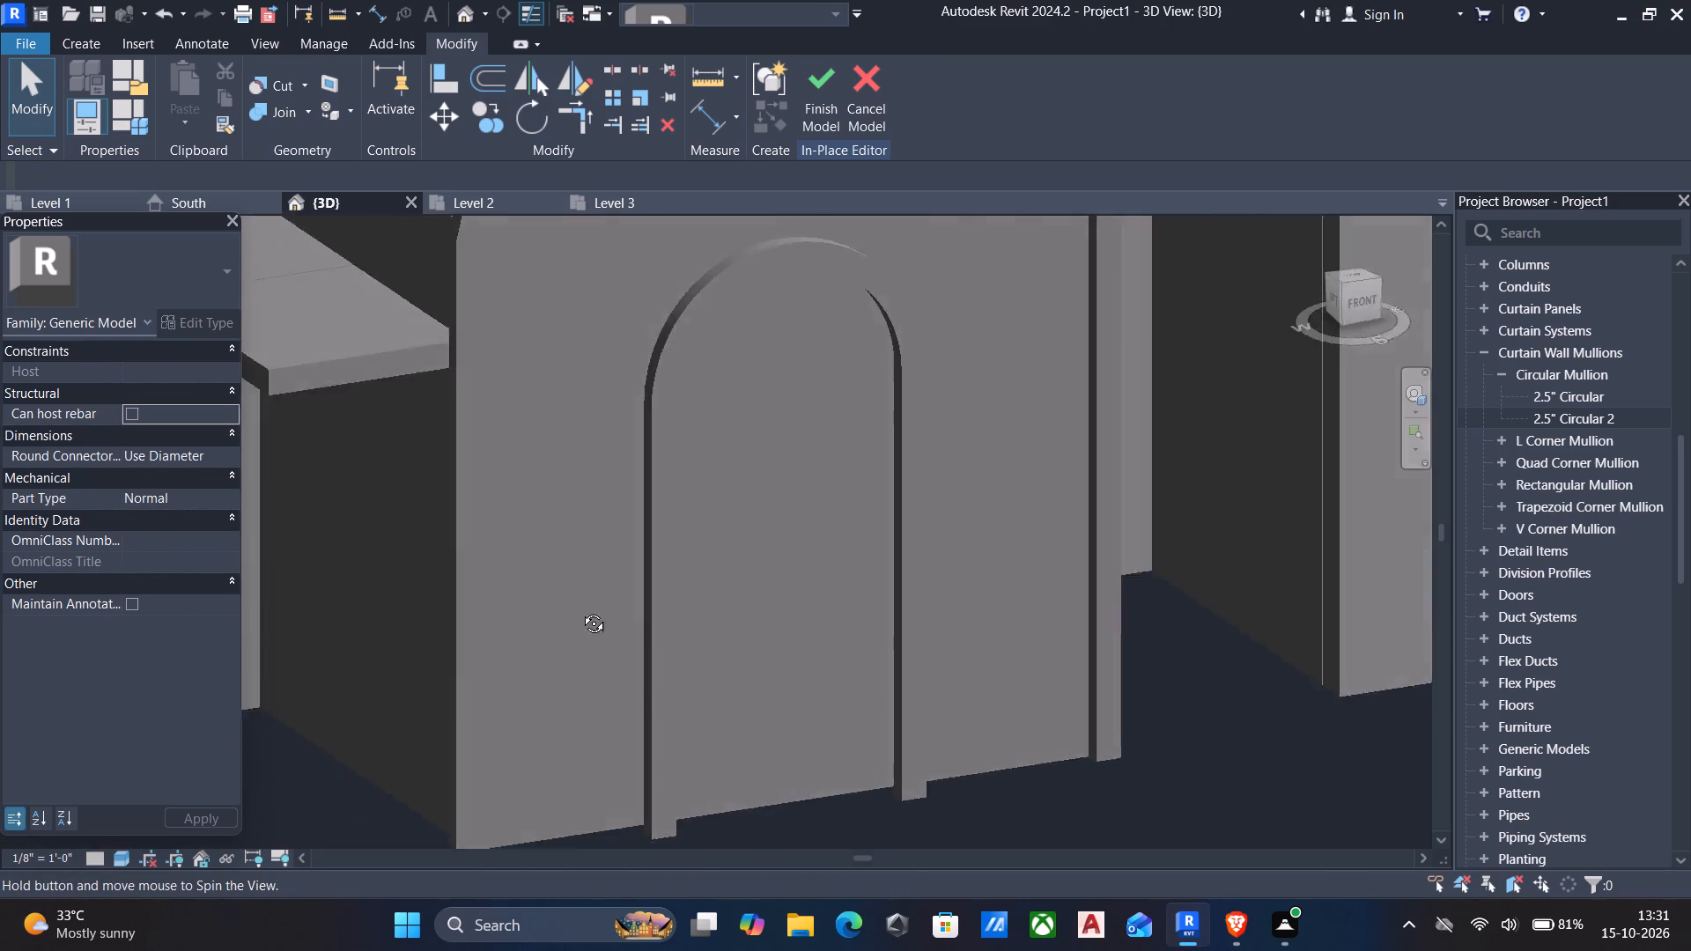
{"action": "middle_click_drag", "start_coordinate": [580, 610], "coordinate": [870, 726], "text": "shift"}
{"action": "scroll", "coordinate": [883, 708], "scroll_direction": "down", "scroll_amount": 3}
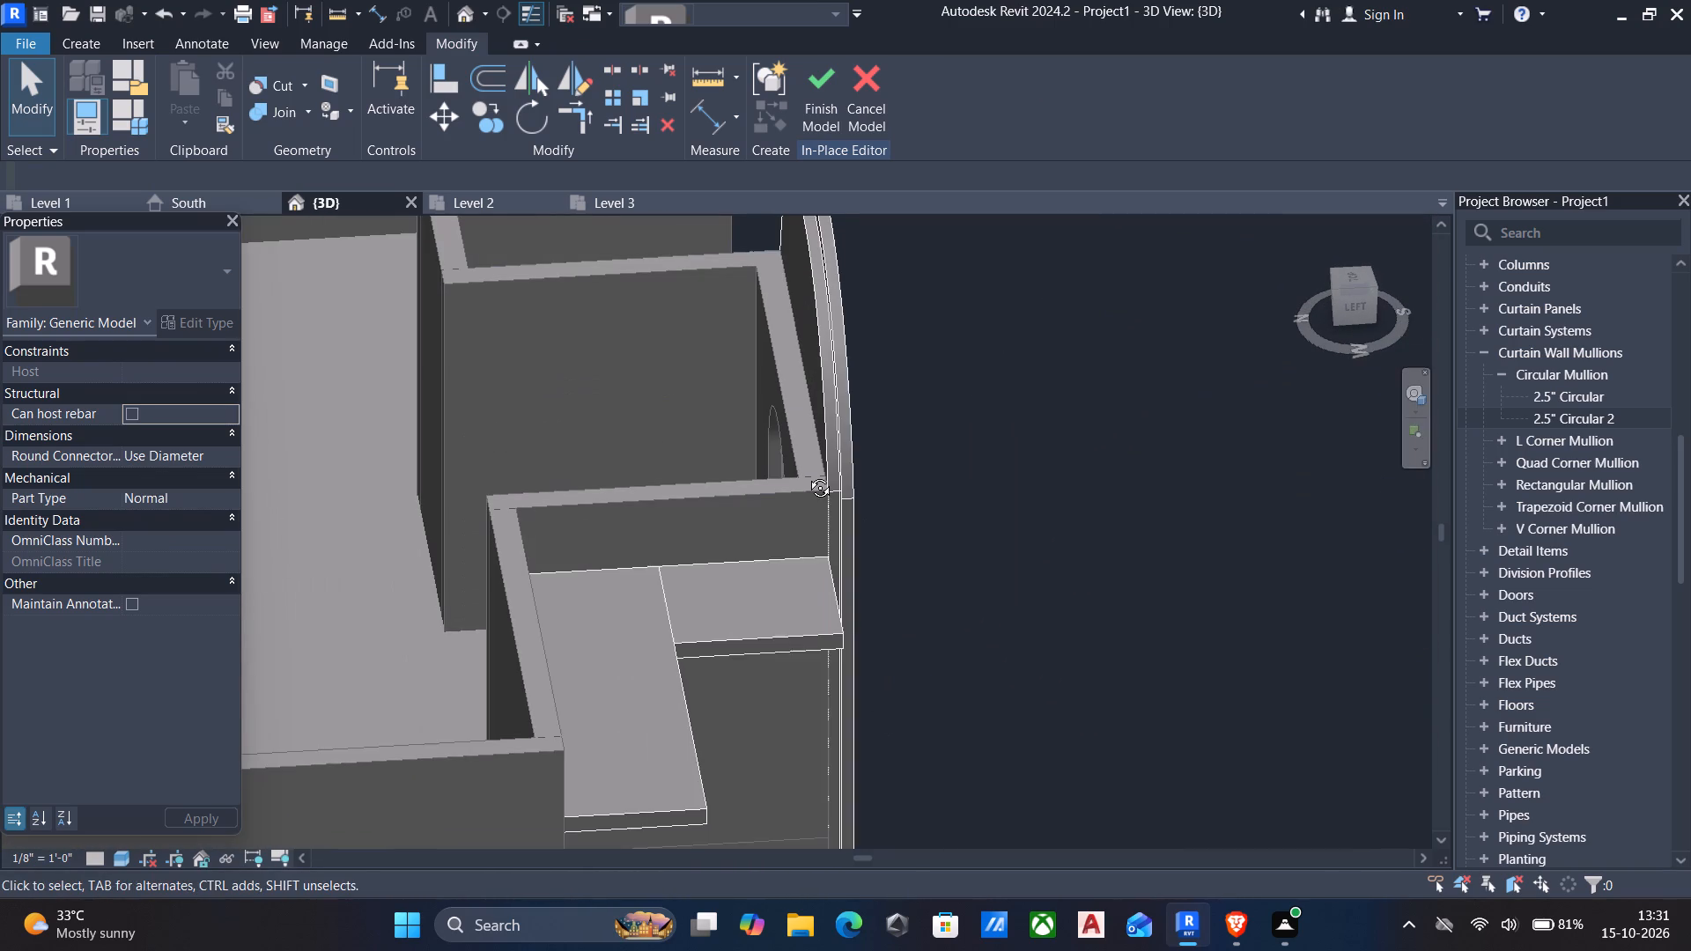
{"action": "middle_click_drag", "start_coordinate": [807, 475], "coordinate": [1075, 466], "text": "shift"}
{"action": "middle_click_drag", "start_coordinate": [1037, 408], "coordinate": [990, 614]}
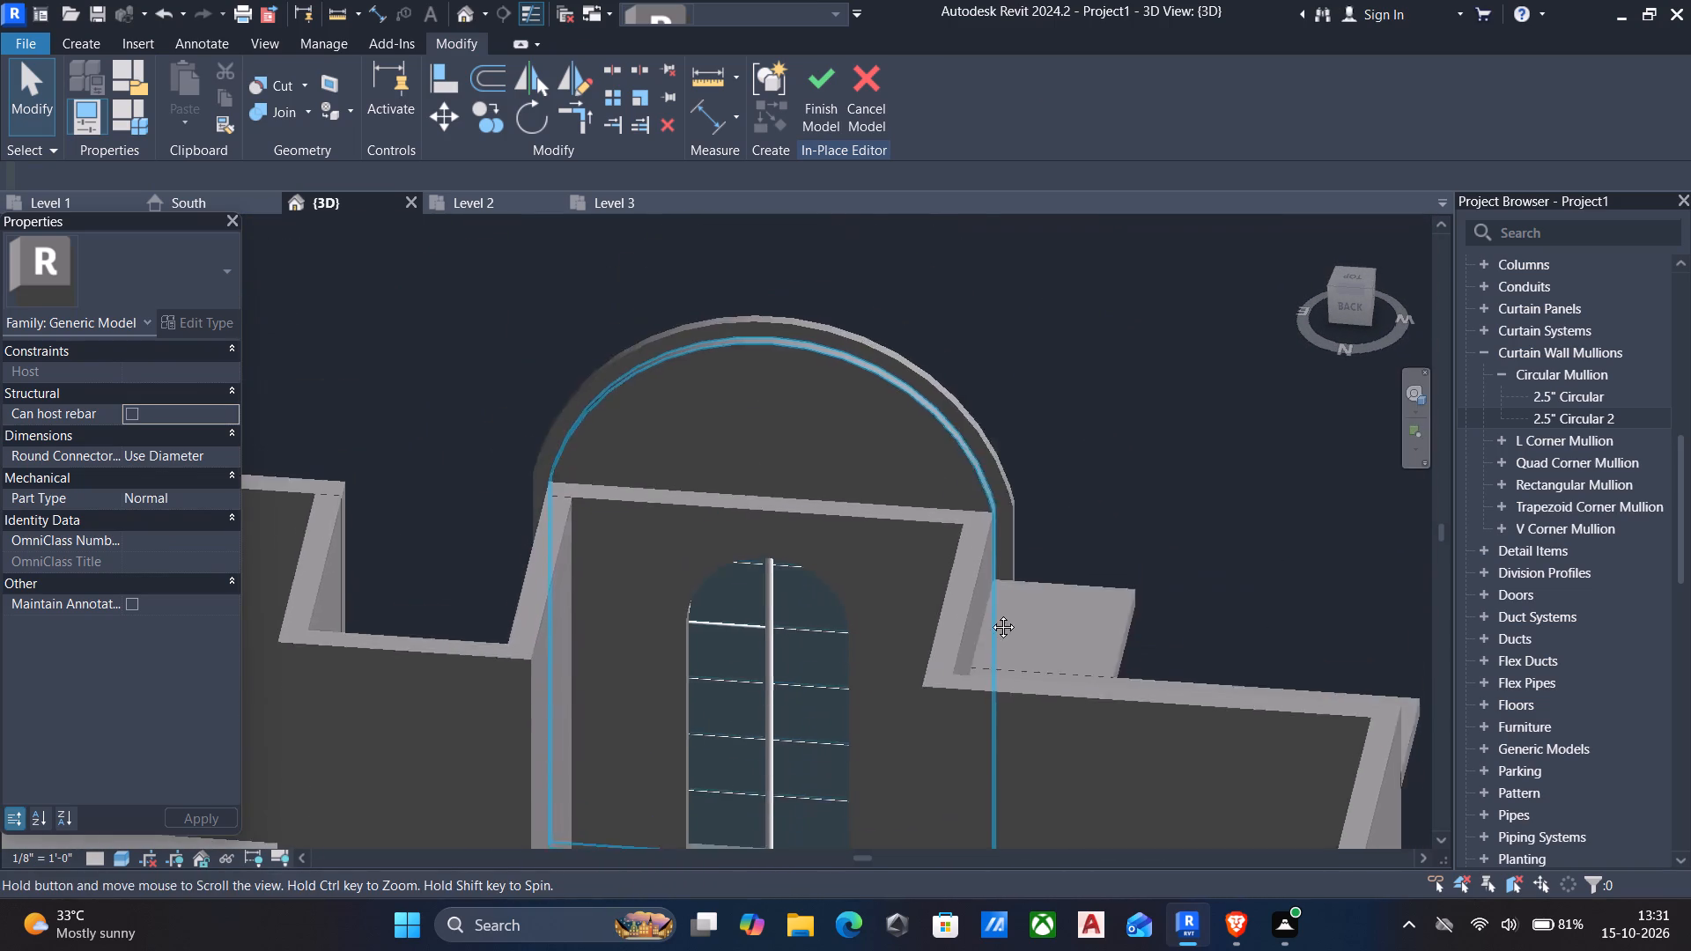
{"action": "middle_click_drag", "start_coordinate": [990, 614], "coordinate": [1016, 786]}
{"action": "scroll", "coordinate": [895, 649], "scroll_direction": "up", "scroll_amount": 9}
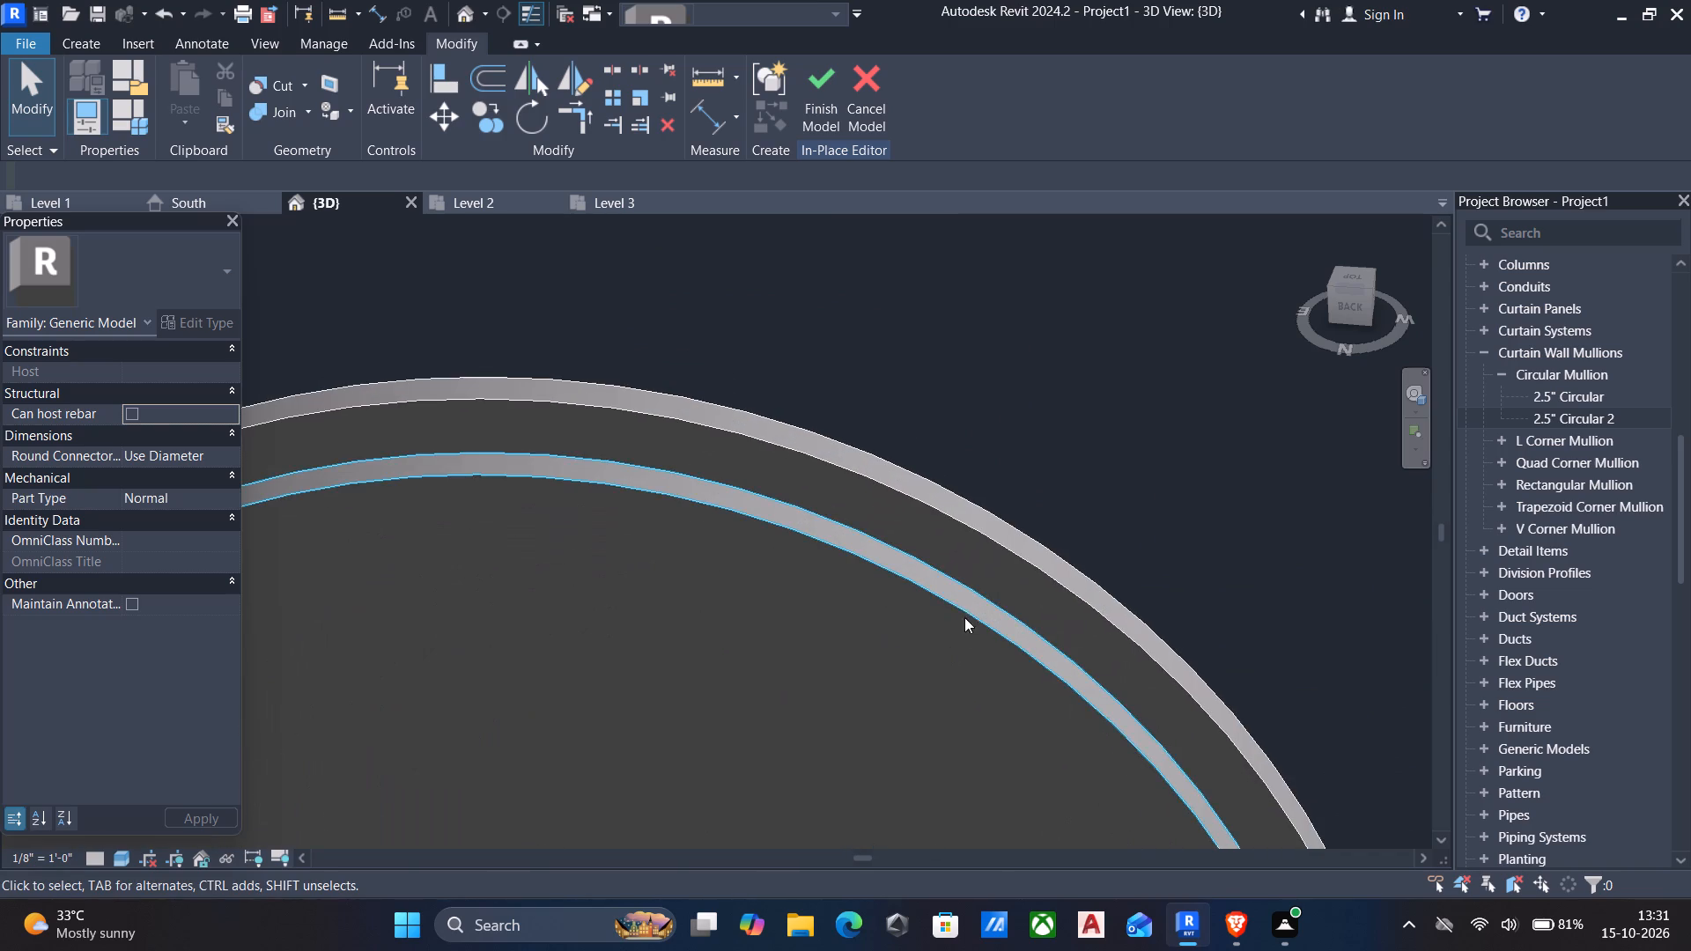
{"action": "scroll", "coordinate": [961, 602], "scroll_direction": "down", "scroll_amount": 12}
{"action": "middle_click_drag", "start_coordinate": [969, 660], "coordinate": [947, 669], "text": "shift"}
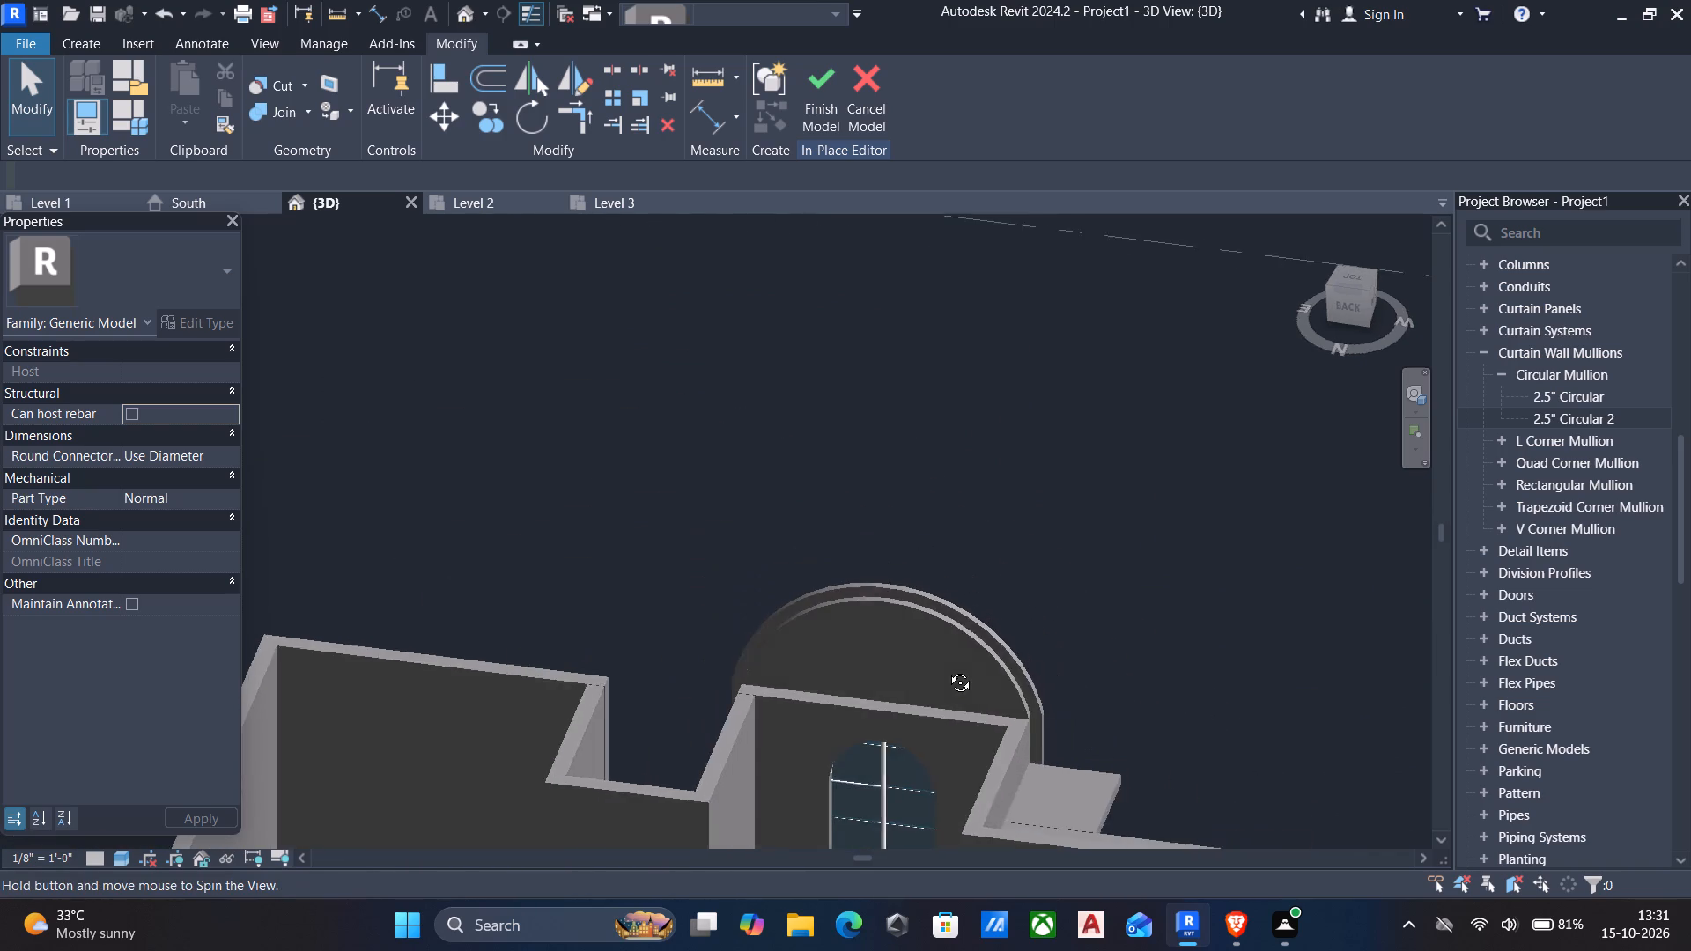
{"action": "middle_click_drag", "start_coordinate": [947, 669], "coordinate": [696, 645], "text": "shift"}
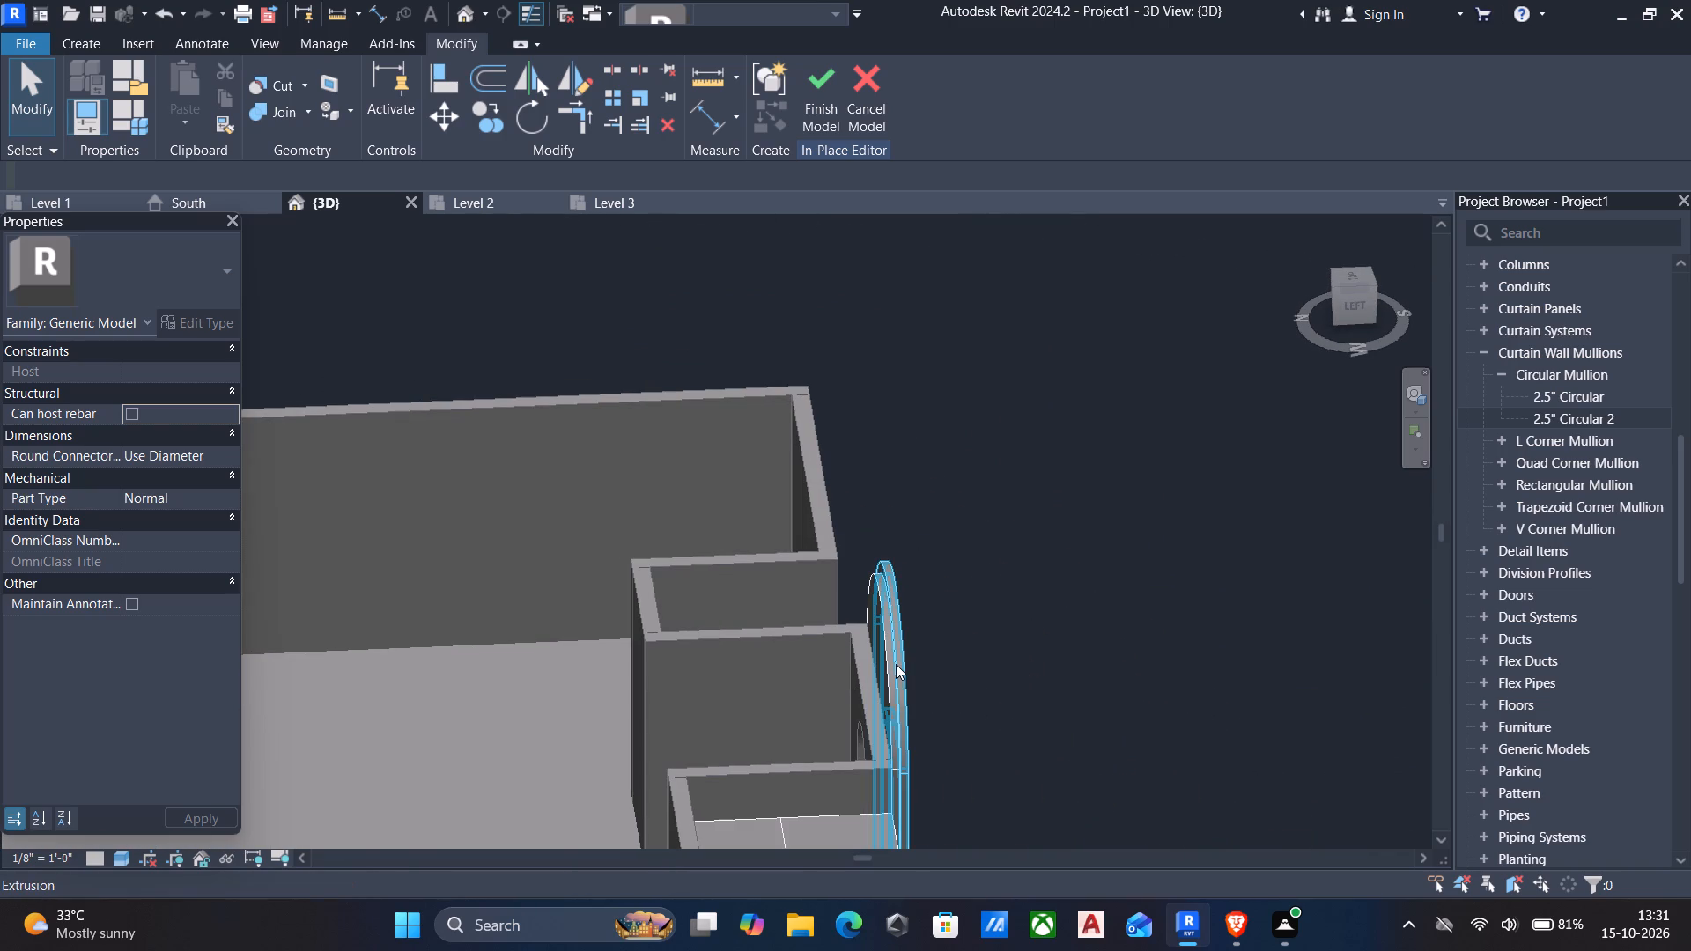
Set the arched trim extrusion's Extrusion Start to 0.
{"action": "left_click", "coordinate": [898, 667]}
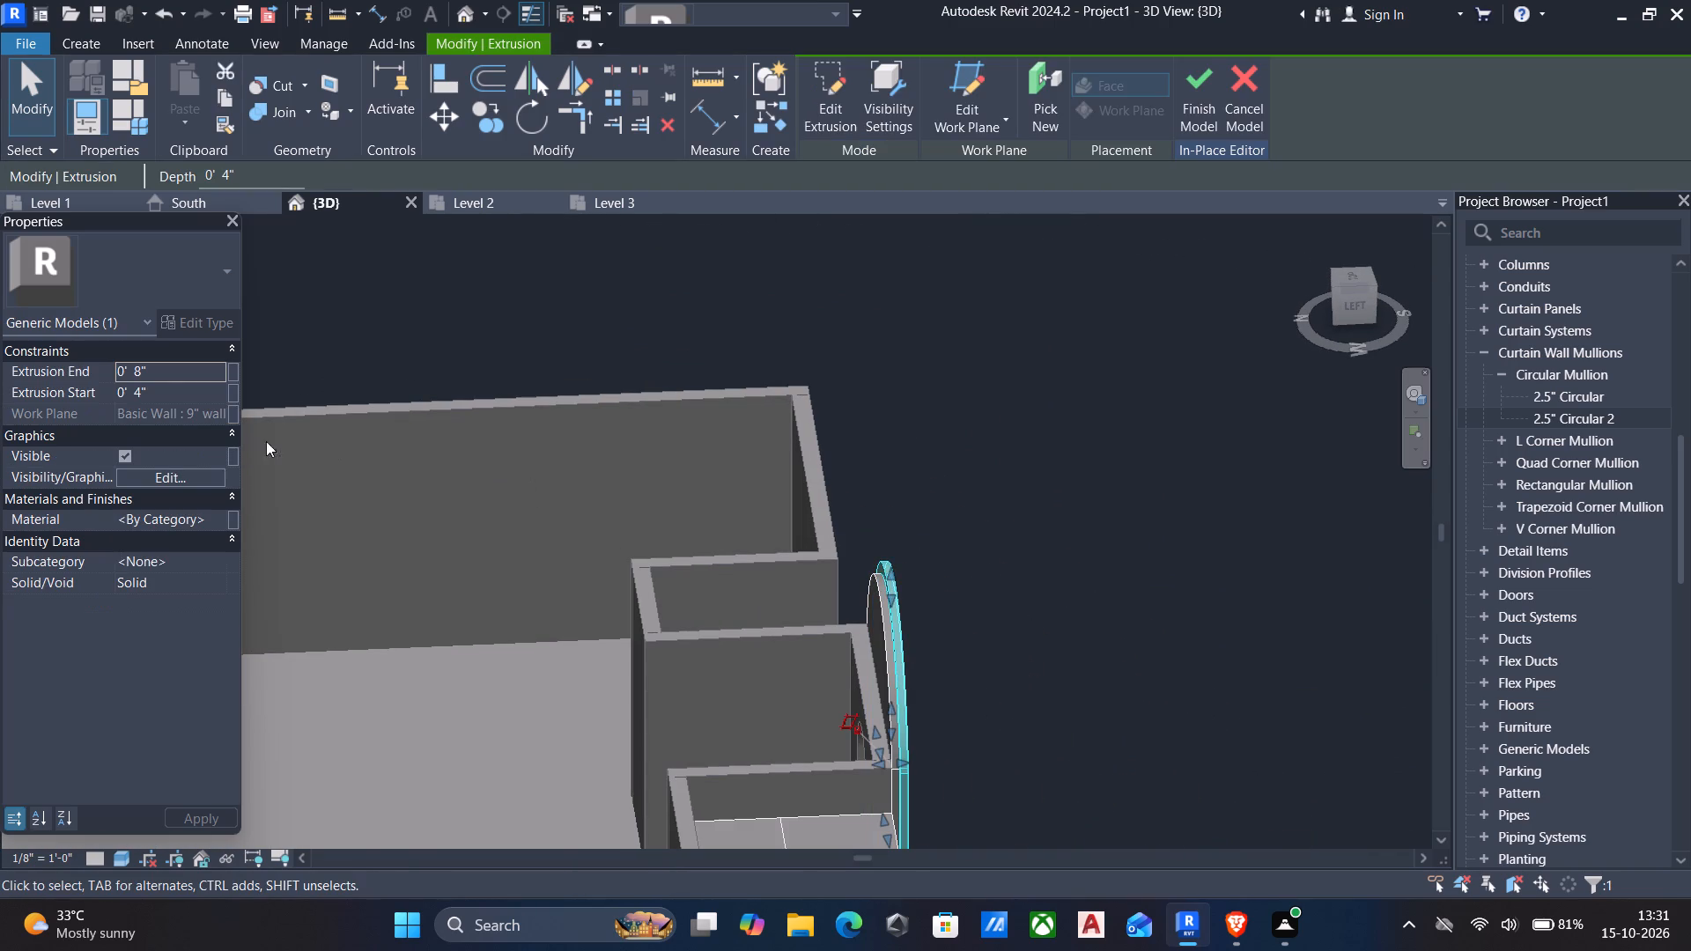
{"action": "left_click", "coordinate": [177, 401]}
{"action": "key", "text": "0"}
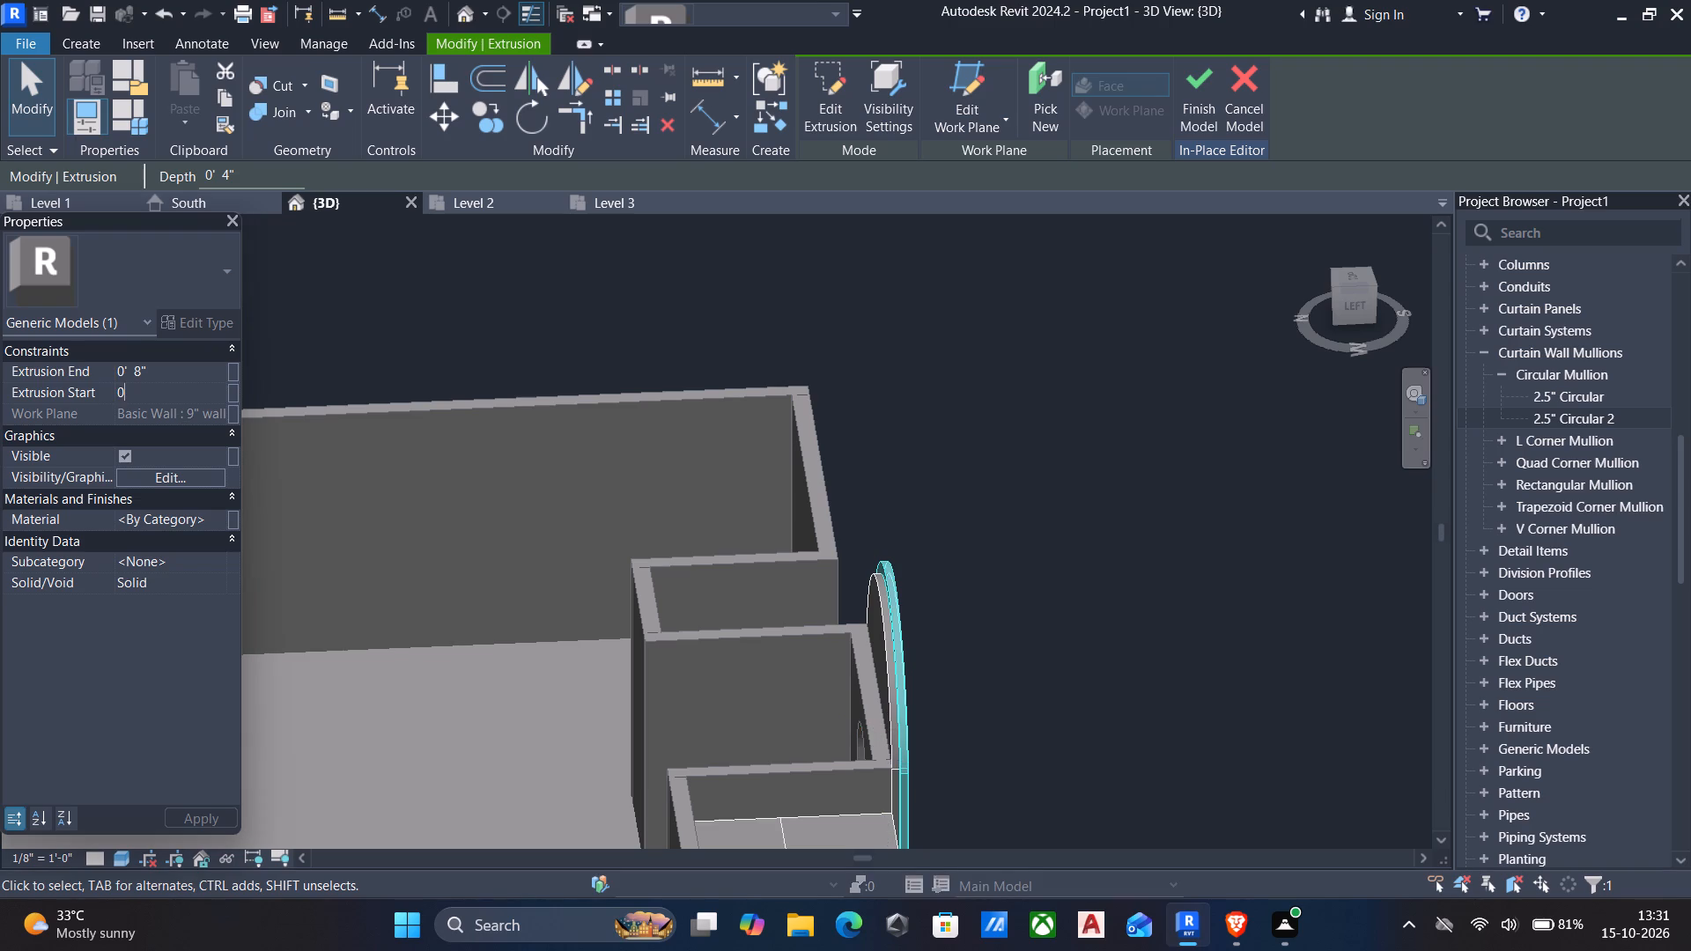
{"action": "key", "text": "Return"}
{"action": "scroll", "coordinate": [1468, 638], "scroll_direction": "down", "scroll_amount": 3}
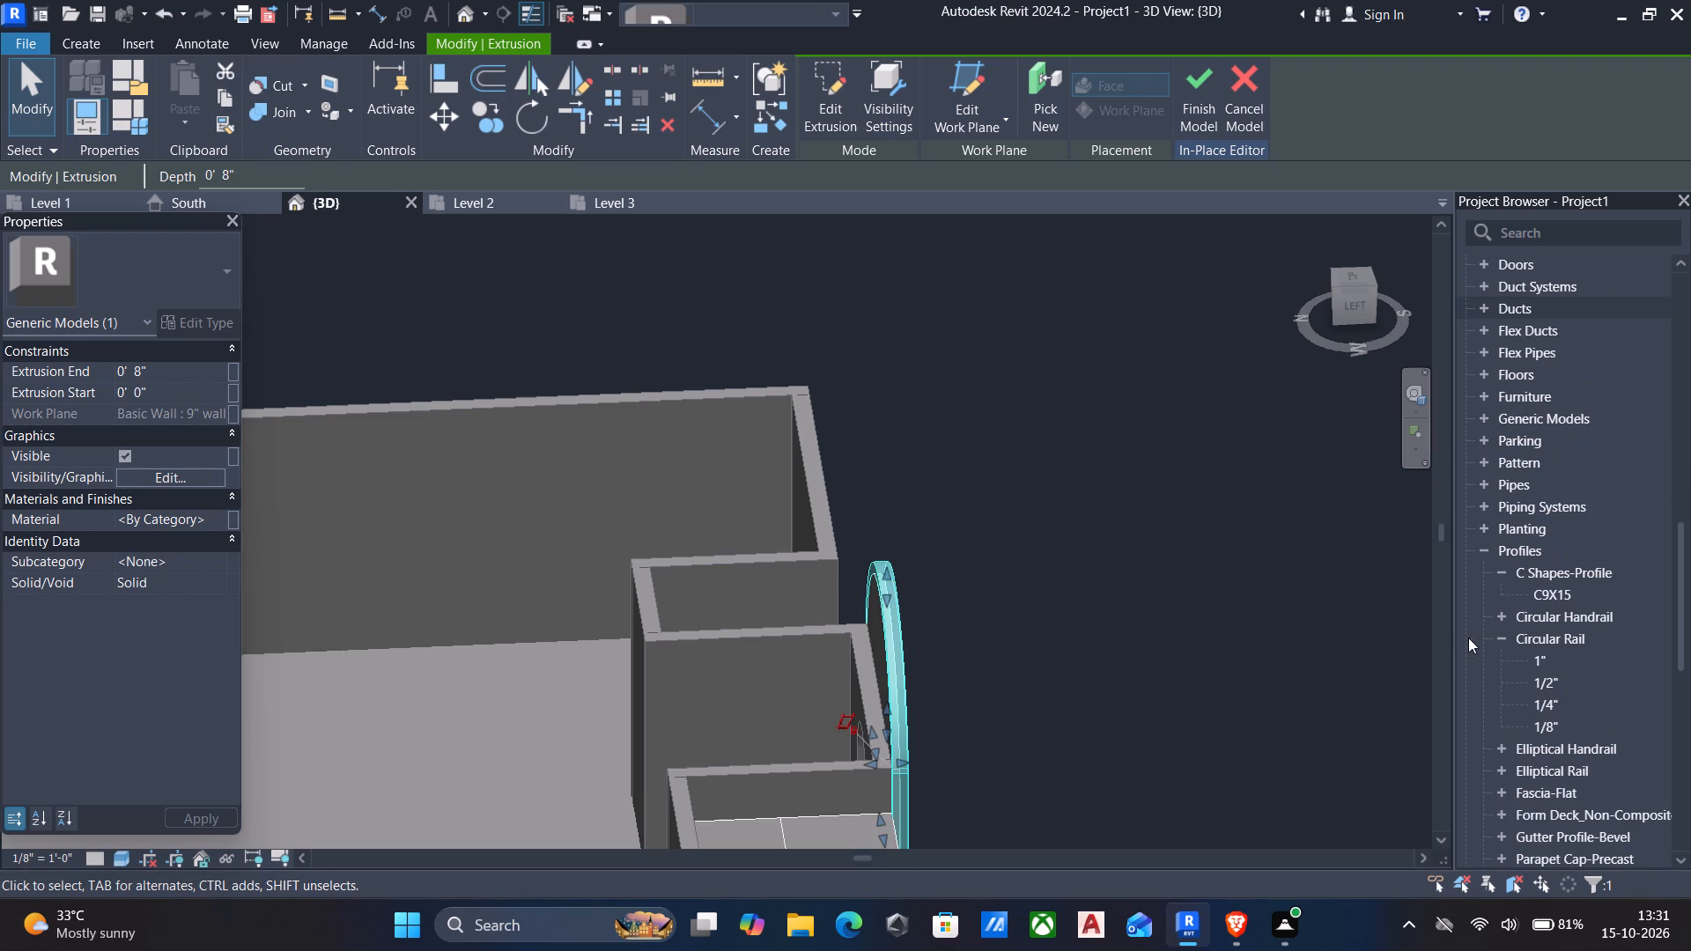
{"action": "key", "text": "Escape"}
Start a void extrusion in the in-place model and pick the large arched extrusion's face as its work plane.
{"action": "scroll", "coordinate": [1319, 642], "scroll_direction": "down", "scroll_amount": 3}
{"action": "middle_click_drag", "start_coordinate": [1289, 645], "coordinate": [818, 593], "text": "shift"}
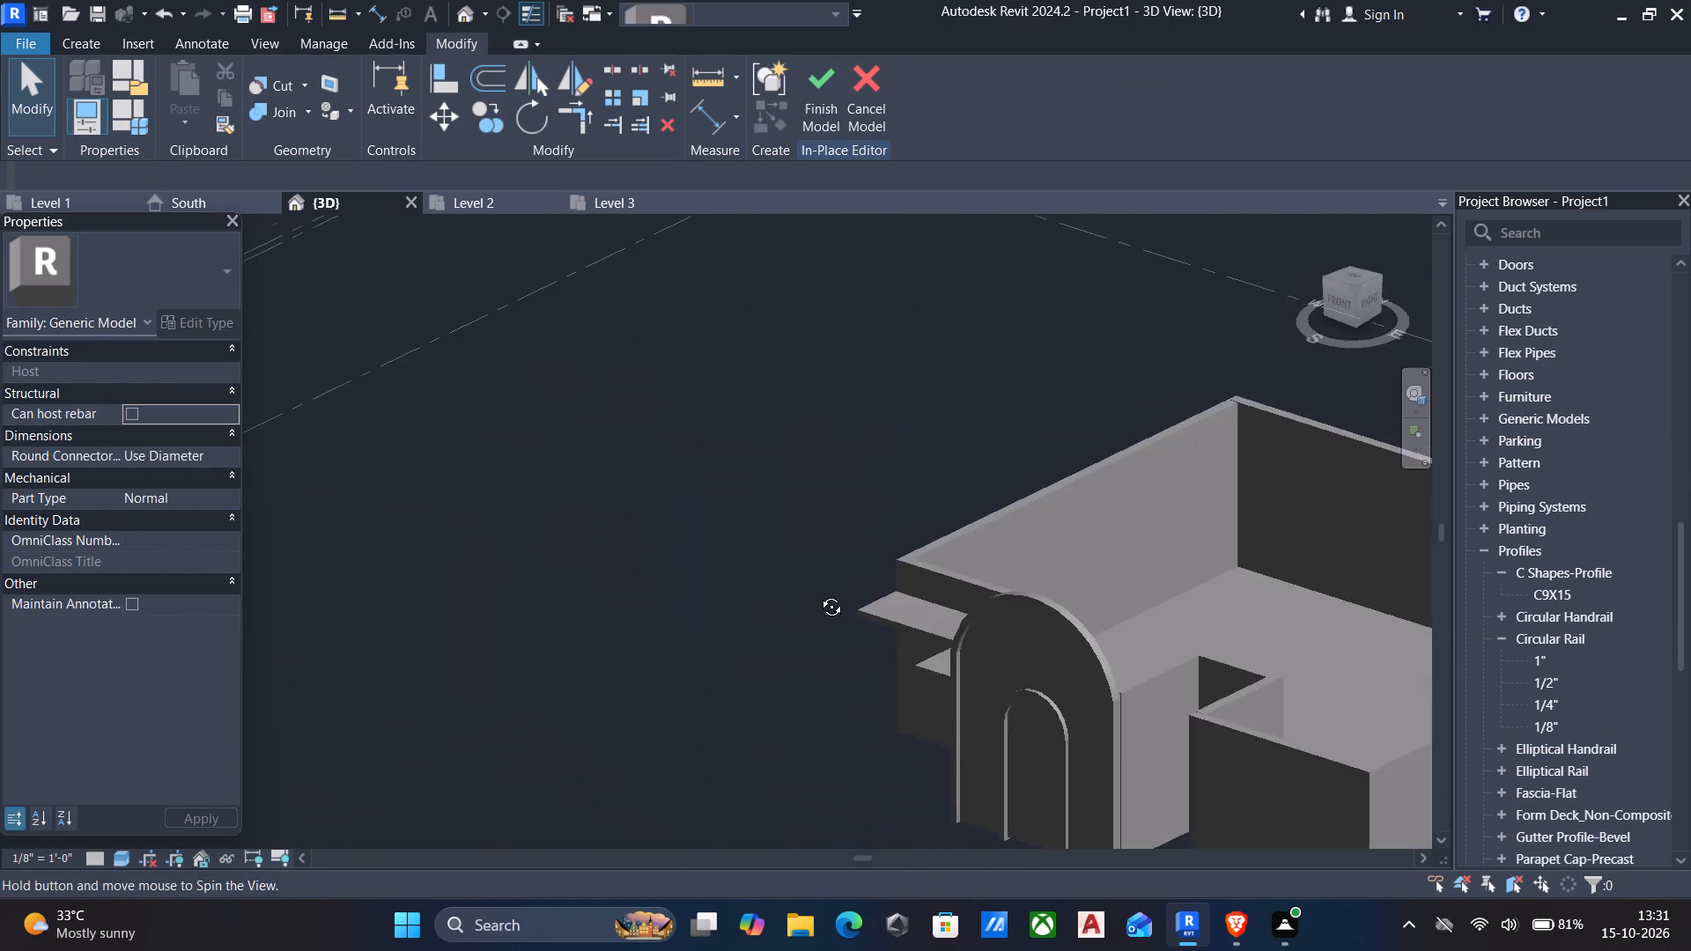
{"action": "middle_click_drag", "start_coordinate": [818, 593], "coordinate": [948, 553], "text": "shift"}
{"action": "scroll", "coordinate": [948, 553], "scroll_direction": "down", "scroll_amount": 1}
{"action": "middle_click_drag", "start_coordinate": [948, 553], "coordinate": [925, 360]}
{"action": "scroll", "coordinate": [925, 360], "scroll_direction": "down", "scroll_amount": 1}
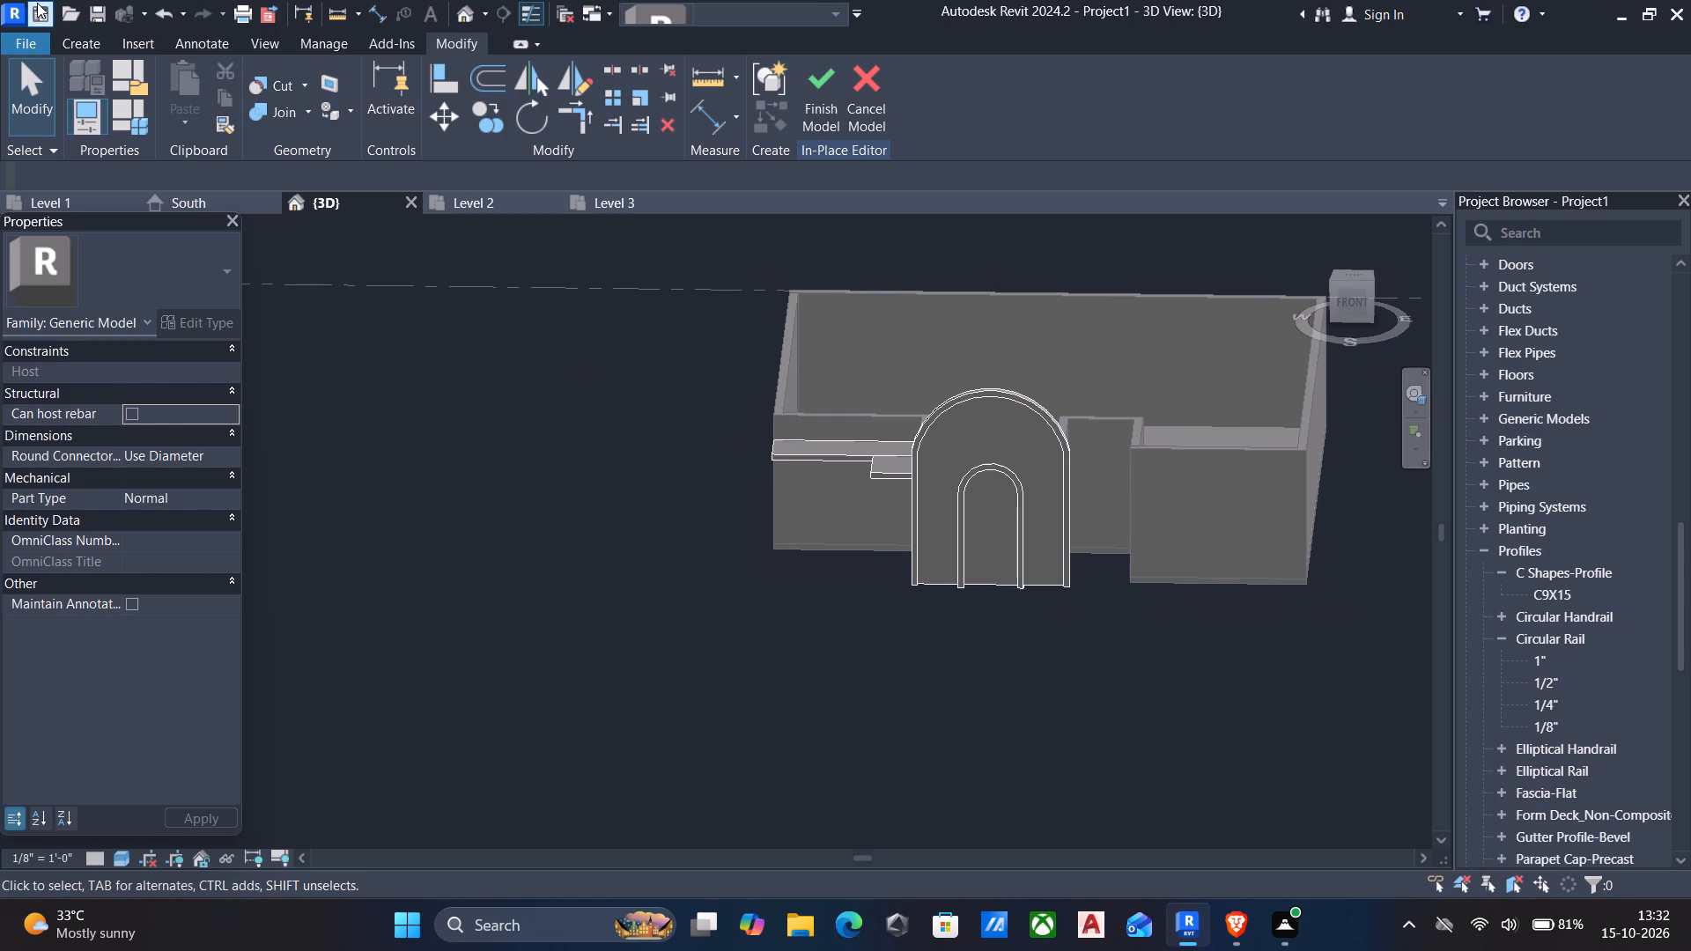
{"action": "left_click", "coordinate": [67, 41]}
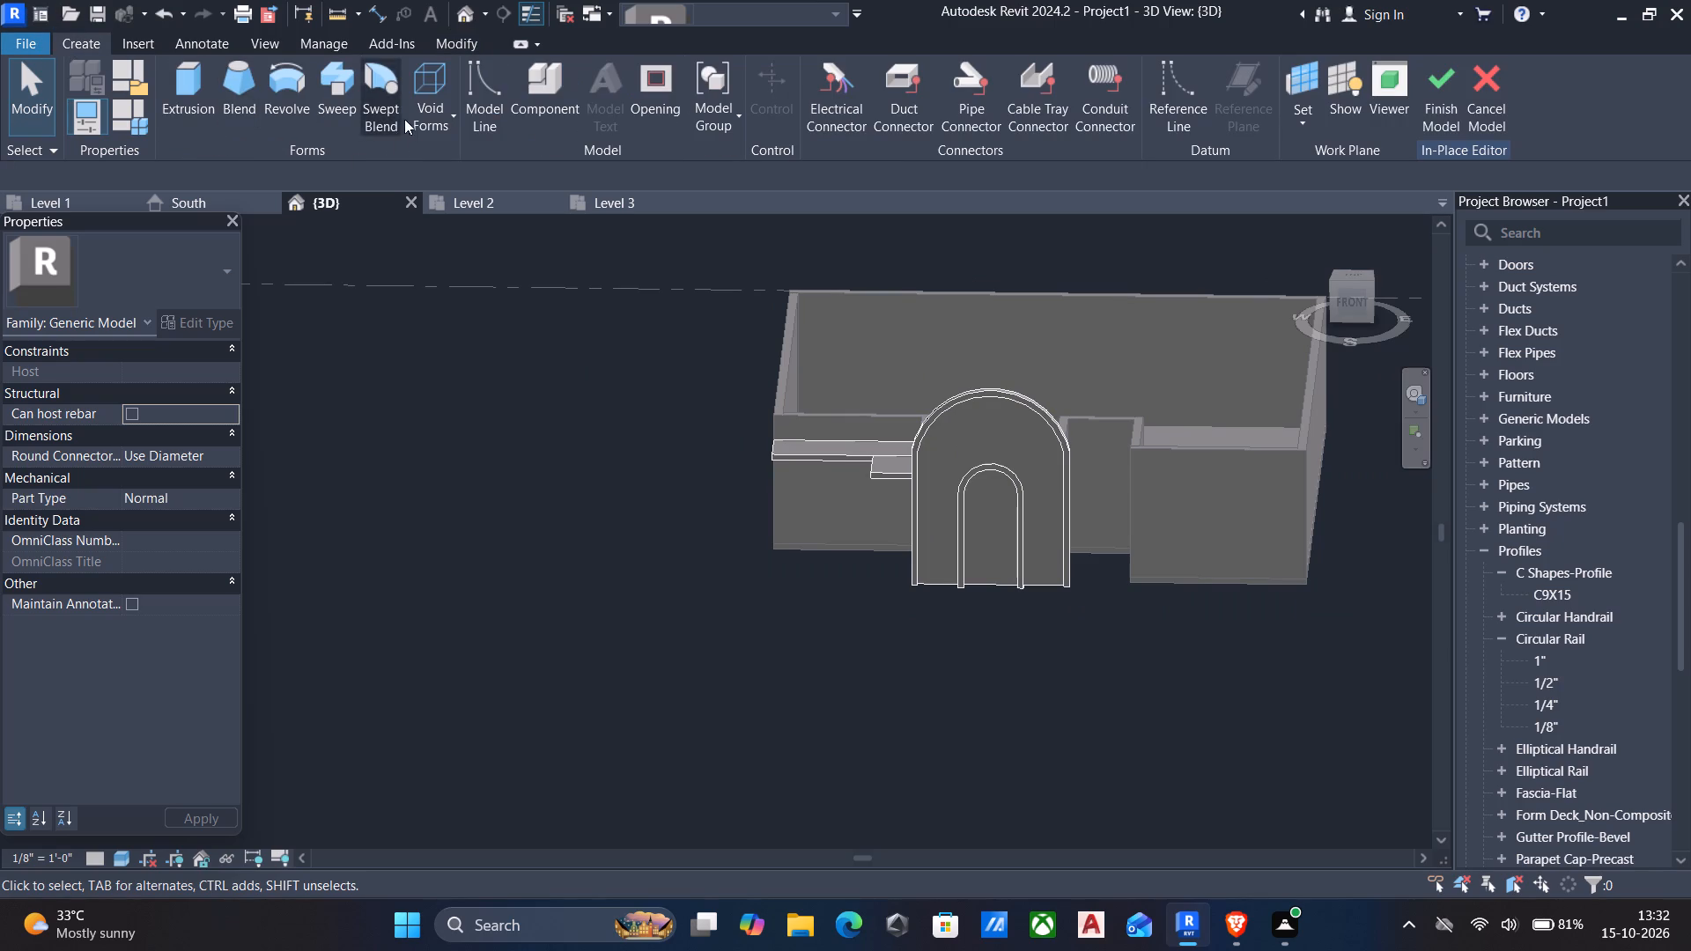
{"action": "left_click", "coordinate": [416, 118]}
{"action": "left_click", "coordinate": [463, 168]}
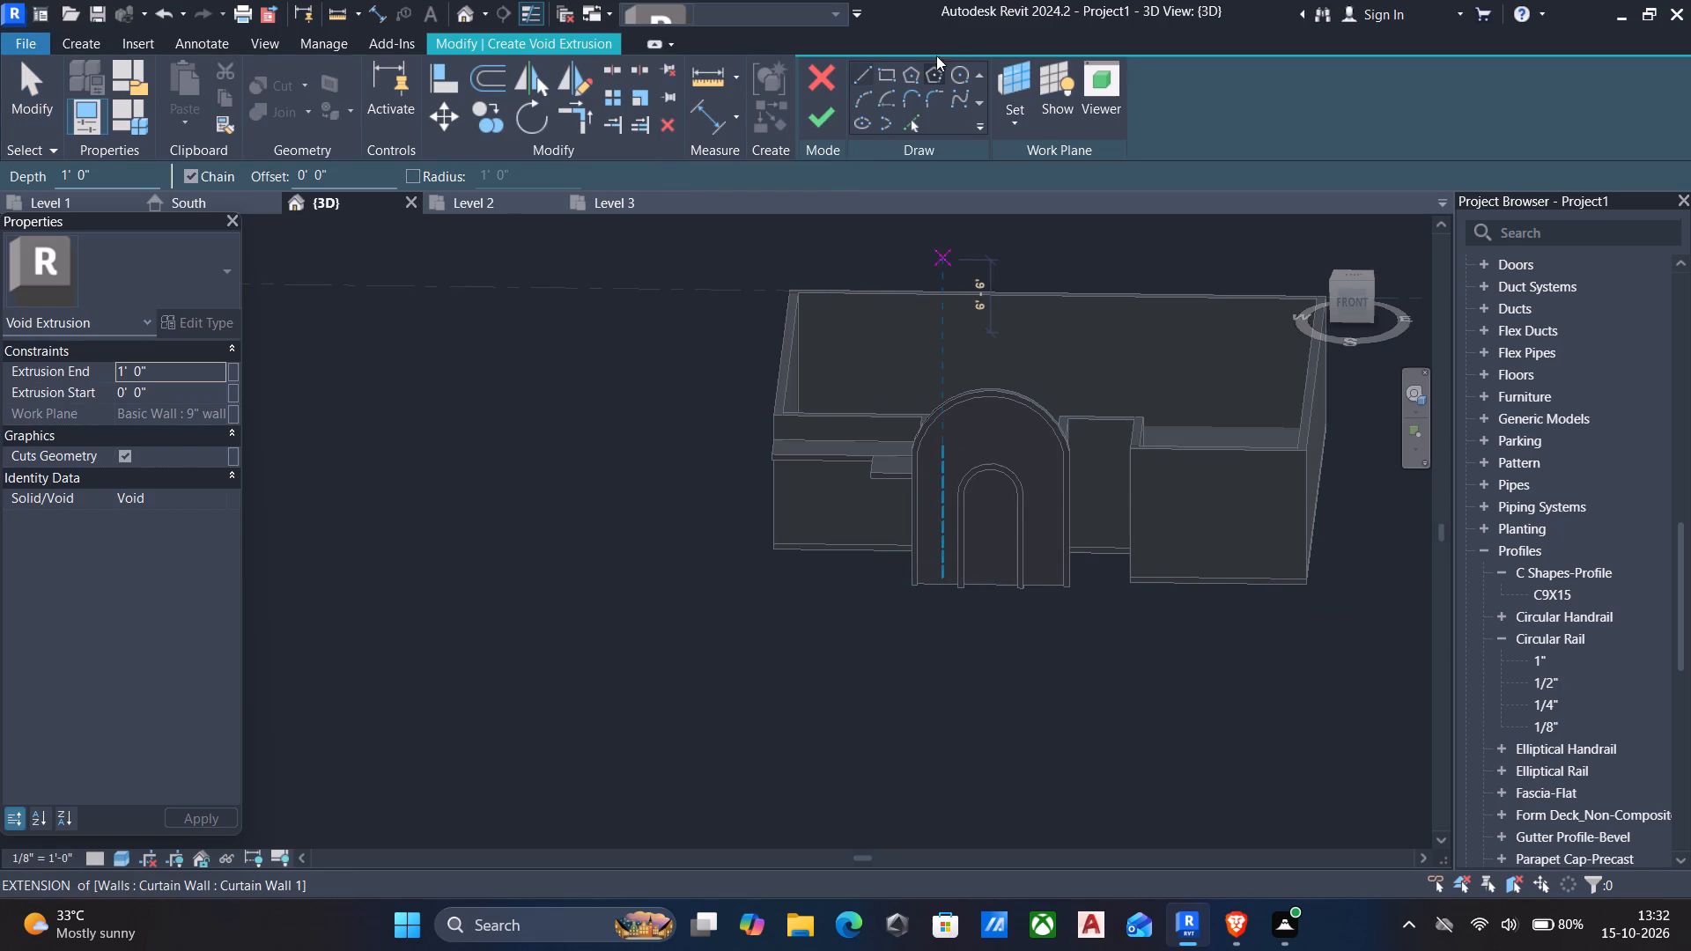
{"action": "left_click", "coordinate": [1011, 125]}
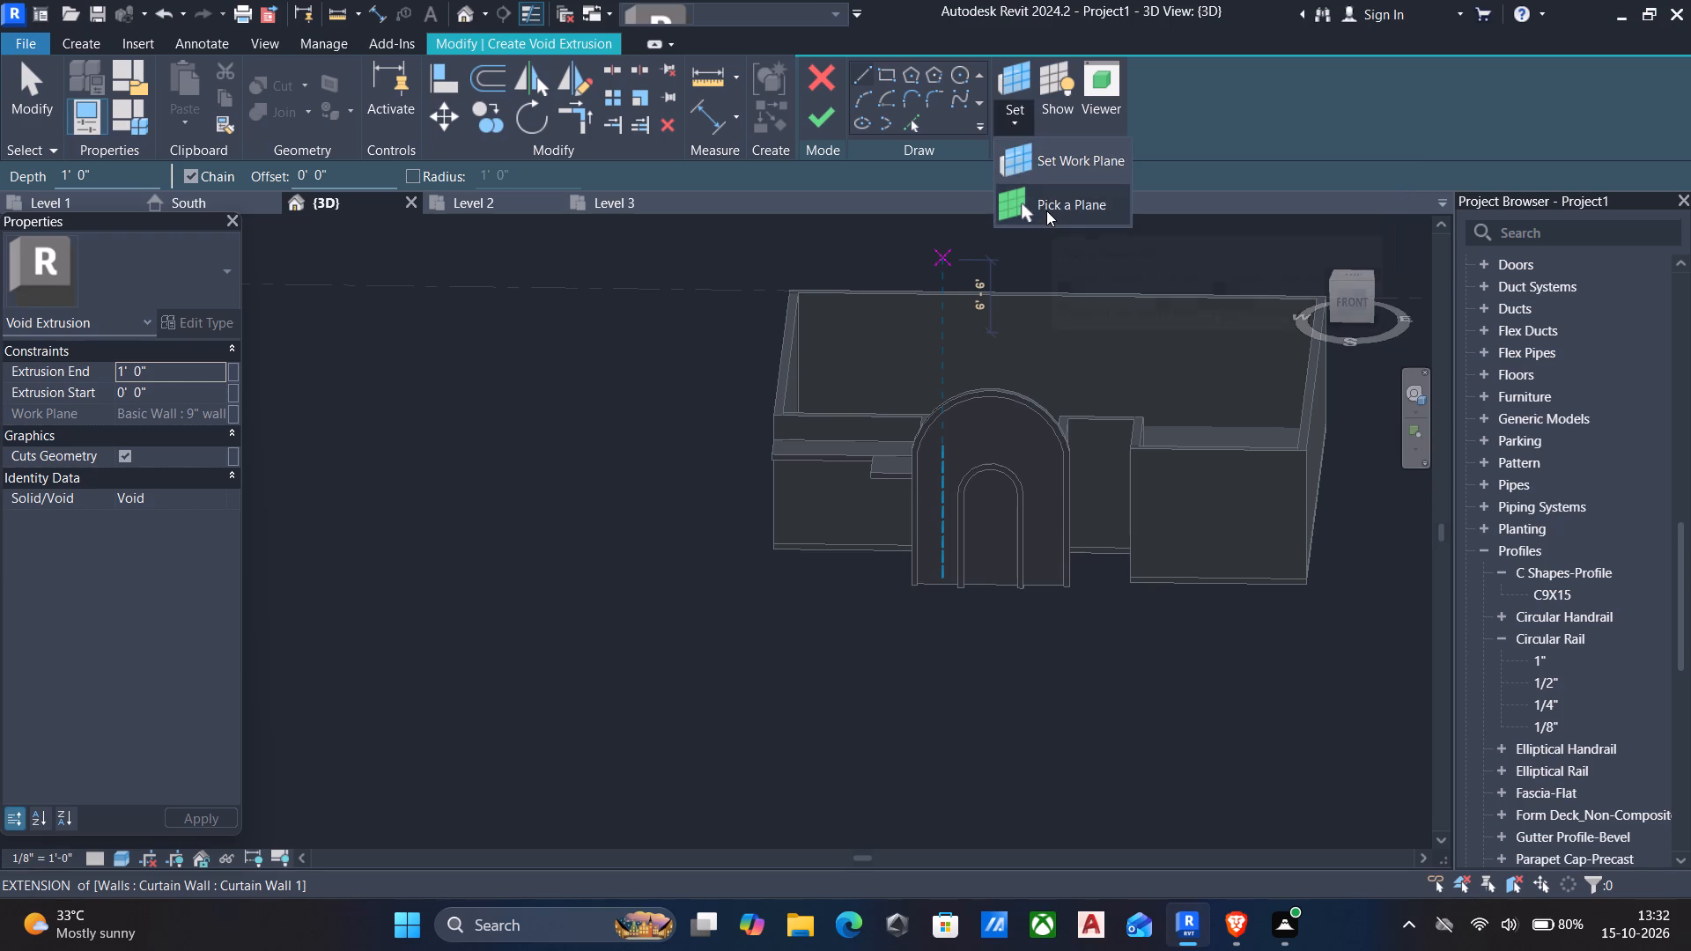
{"action": "left_click", "coordinate": [1046, 210]}
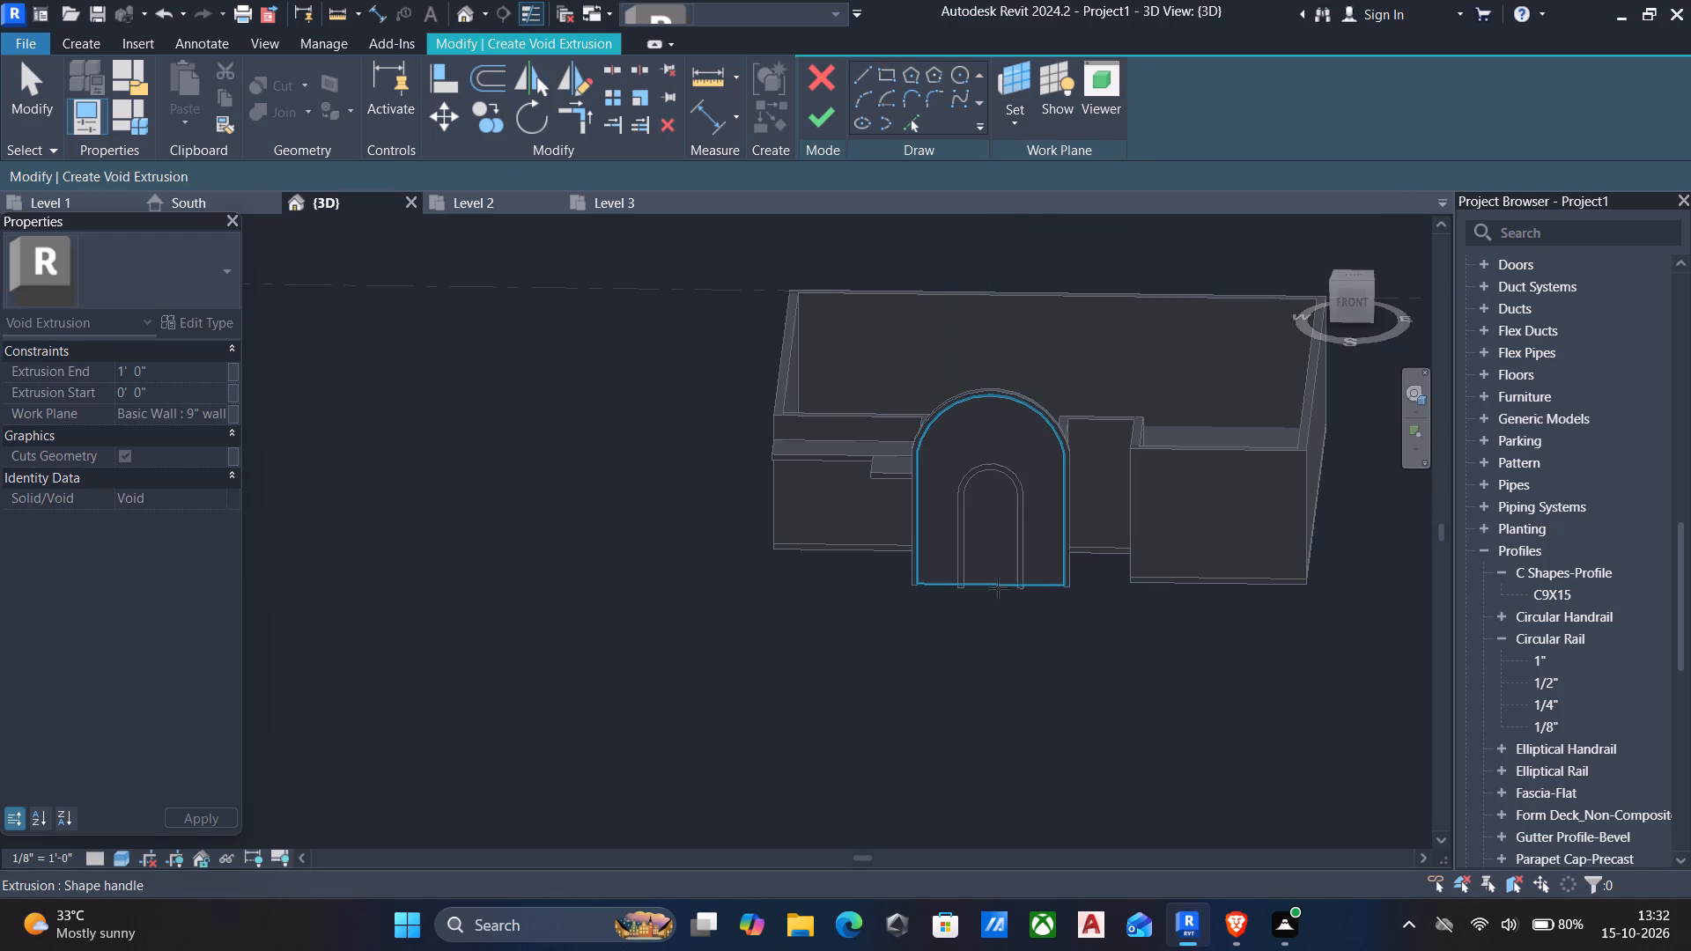
{"action": "left_click", "coordinate": [992, 587]}
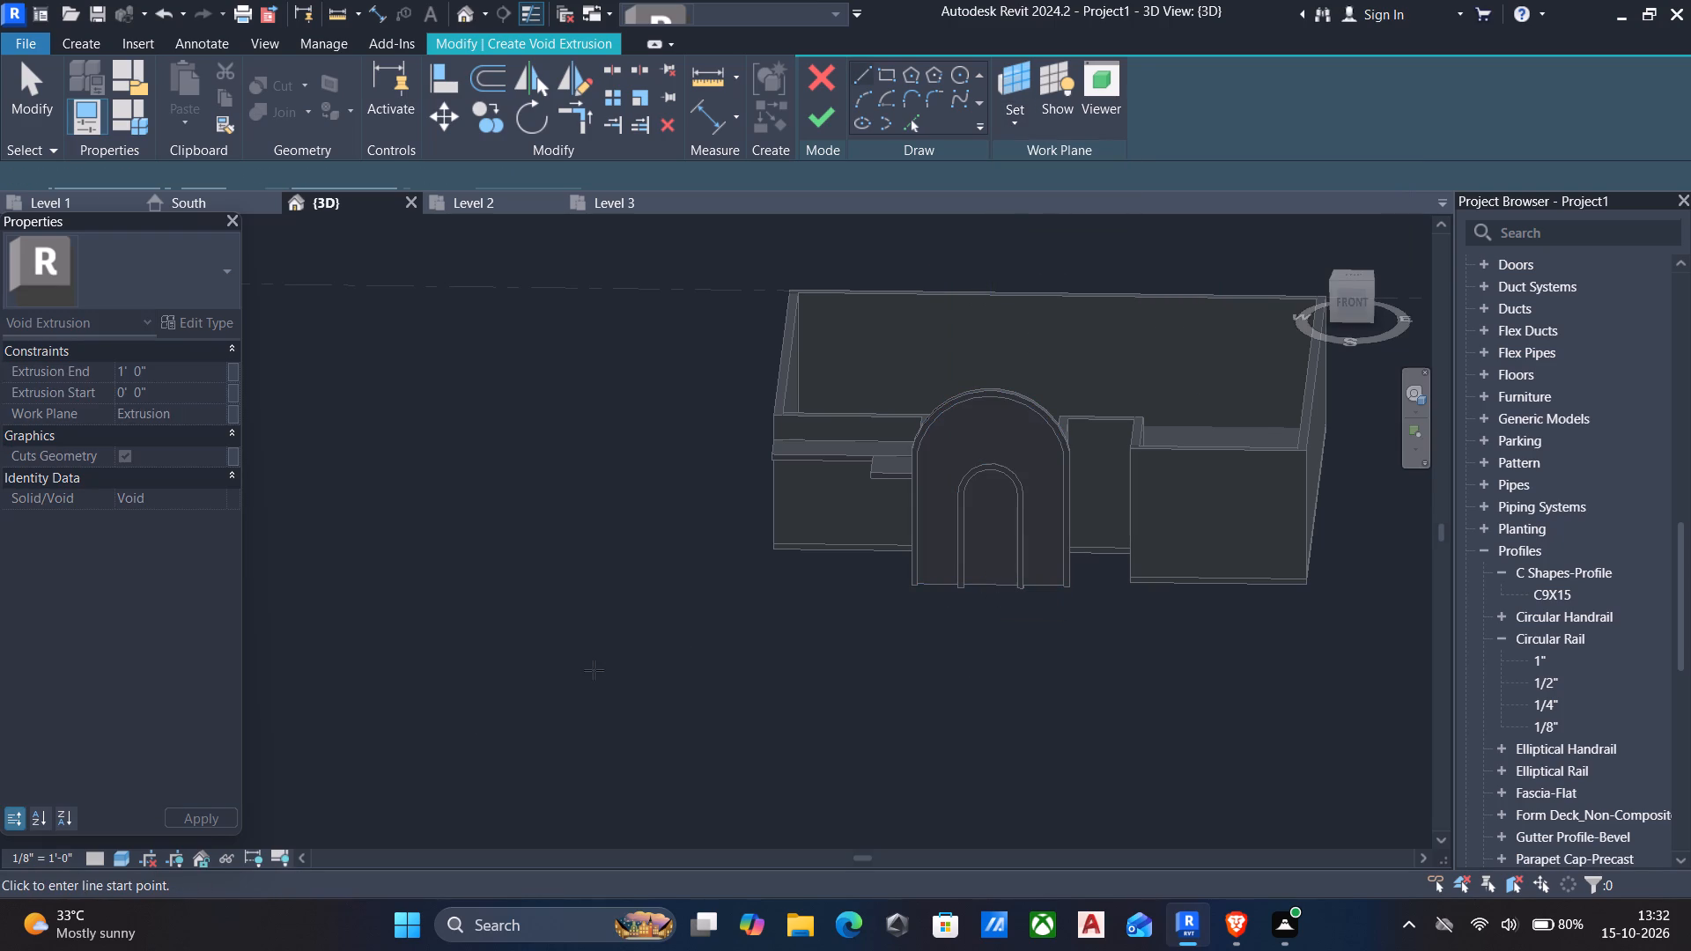
Set the 3D view's visual style to Wireframe.
{"action": "left_click", "coordinate": [111, 860]}
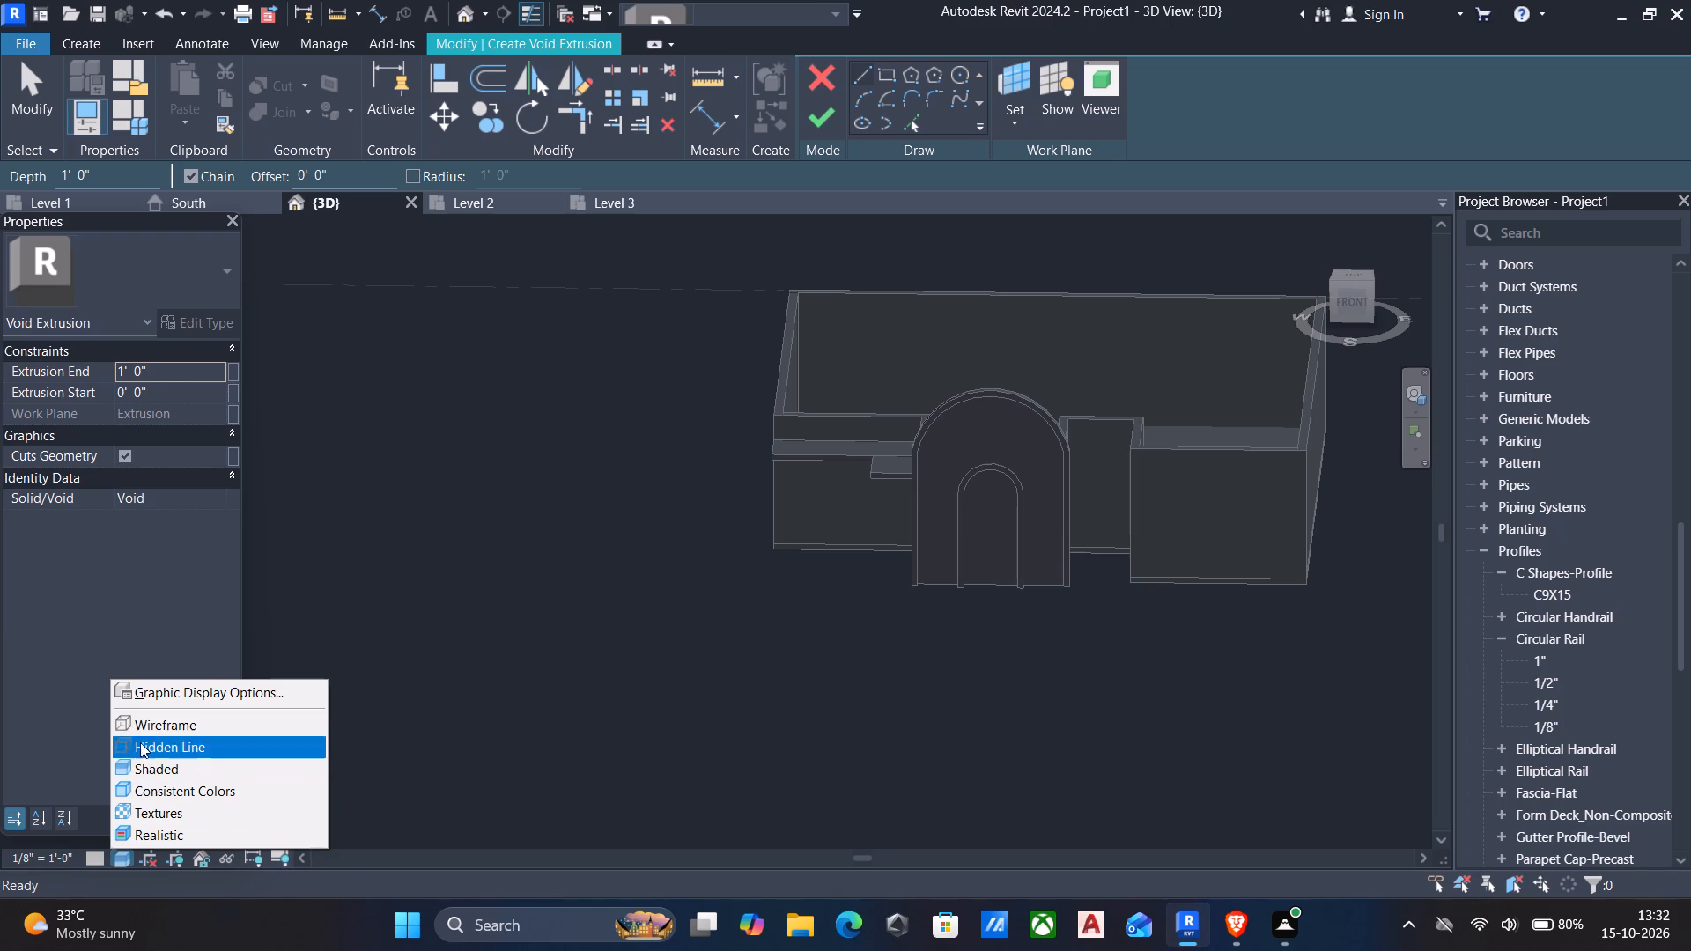
{"action": "left_click", "coordinate": [140, 723]}
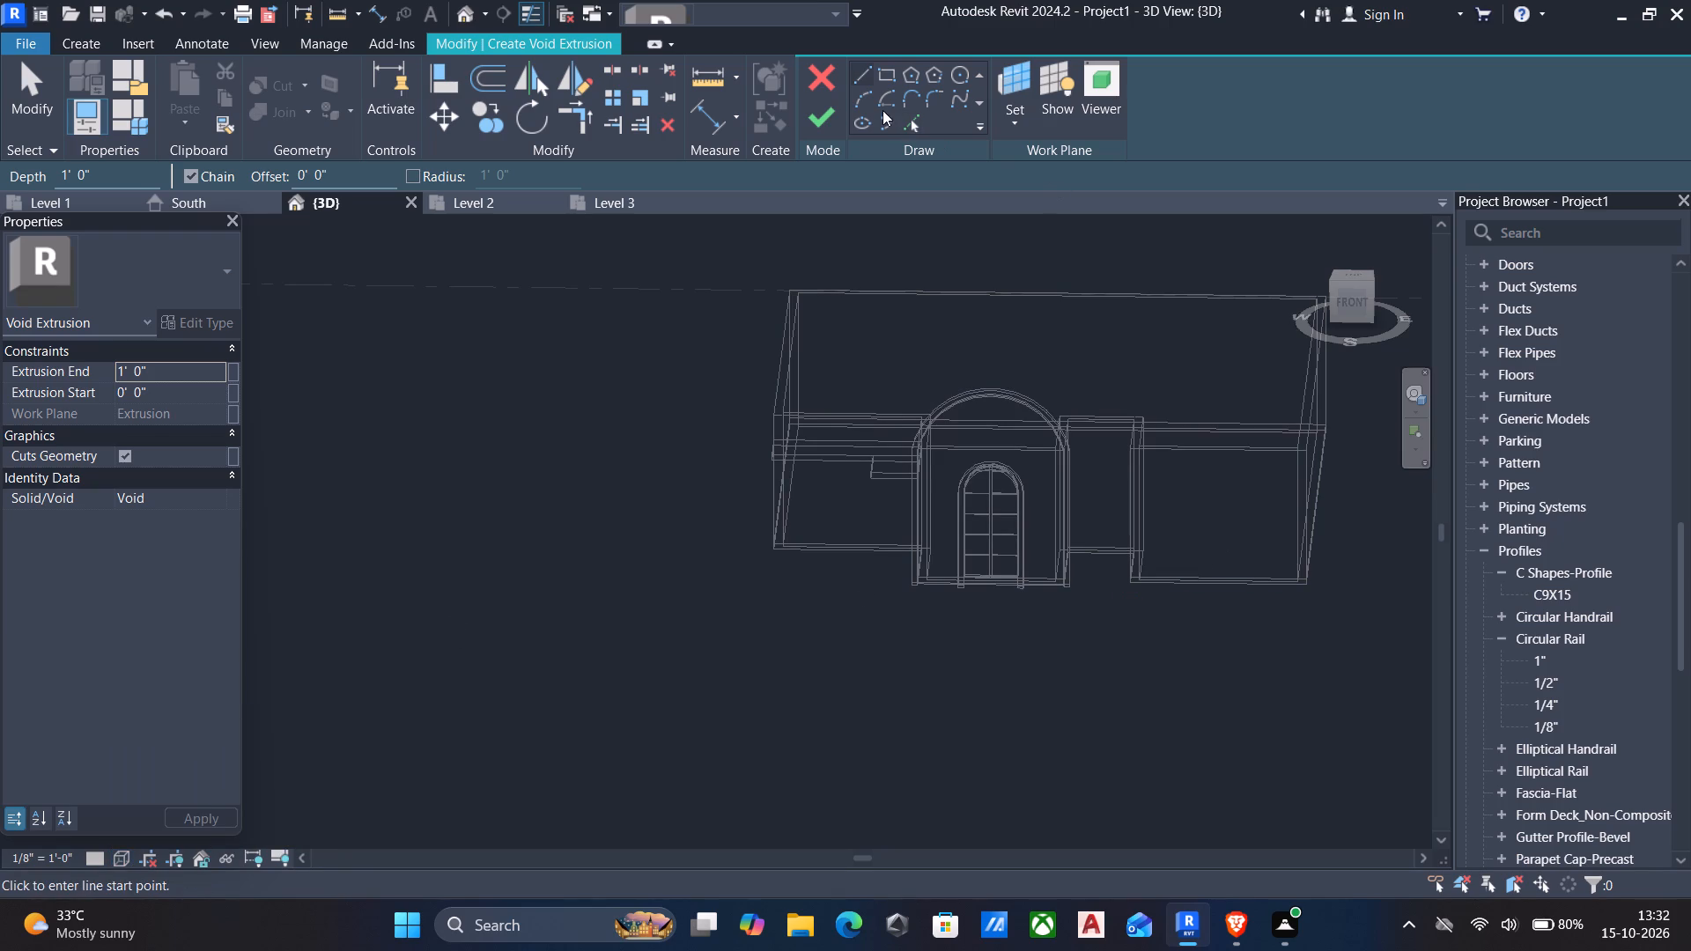
In front view, create a 1' 0" deep void extrusion from the picked inner and outer edges and leg ends of the band around the arched window.
{"action": "left_click", "coordinate": [1350, 307]}
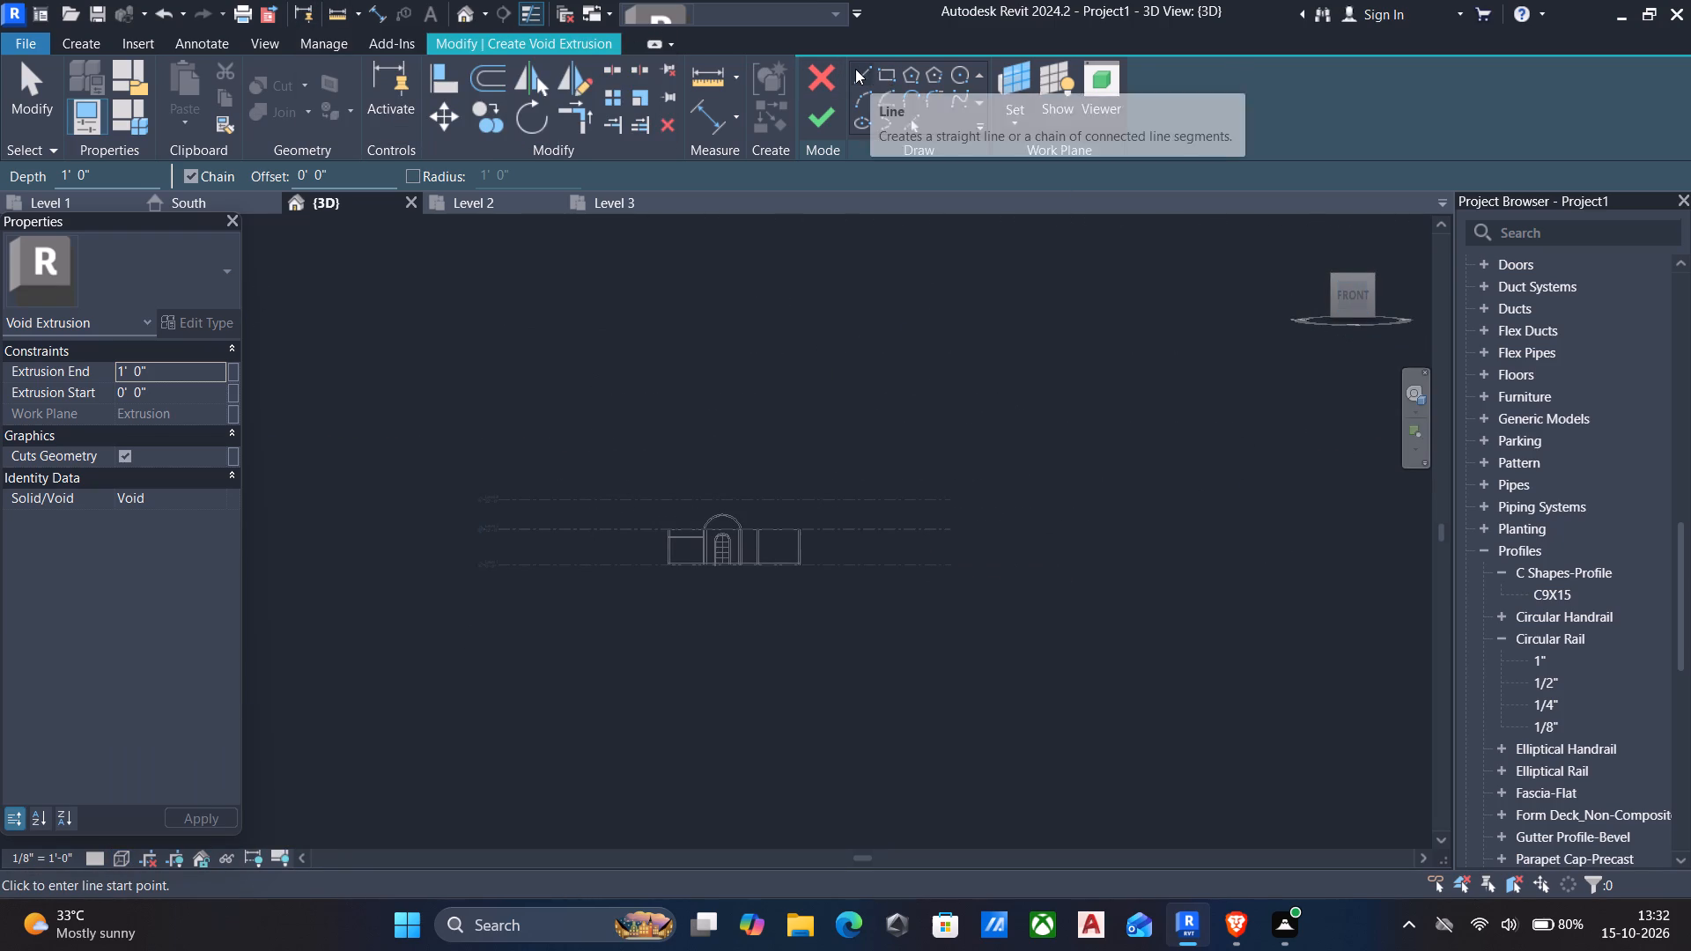
{"action": "left_click", "coordinate": [912, 125]}
{"action": "scroll", "coordinate": [746, 554], "scroll_direction": "up", "scroll_amount": 2}
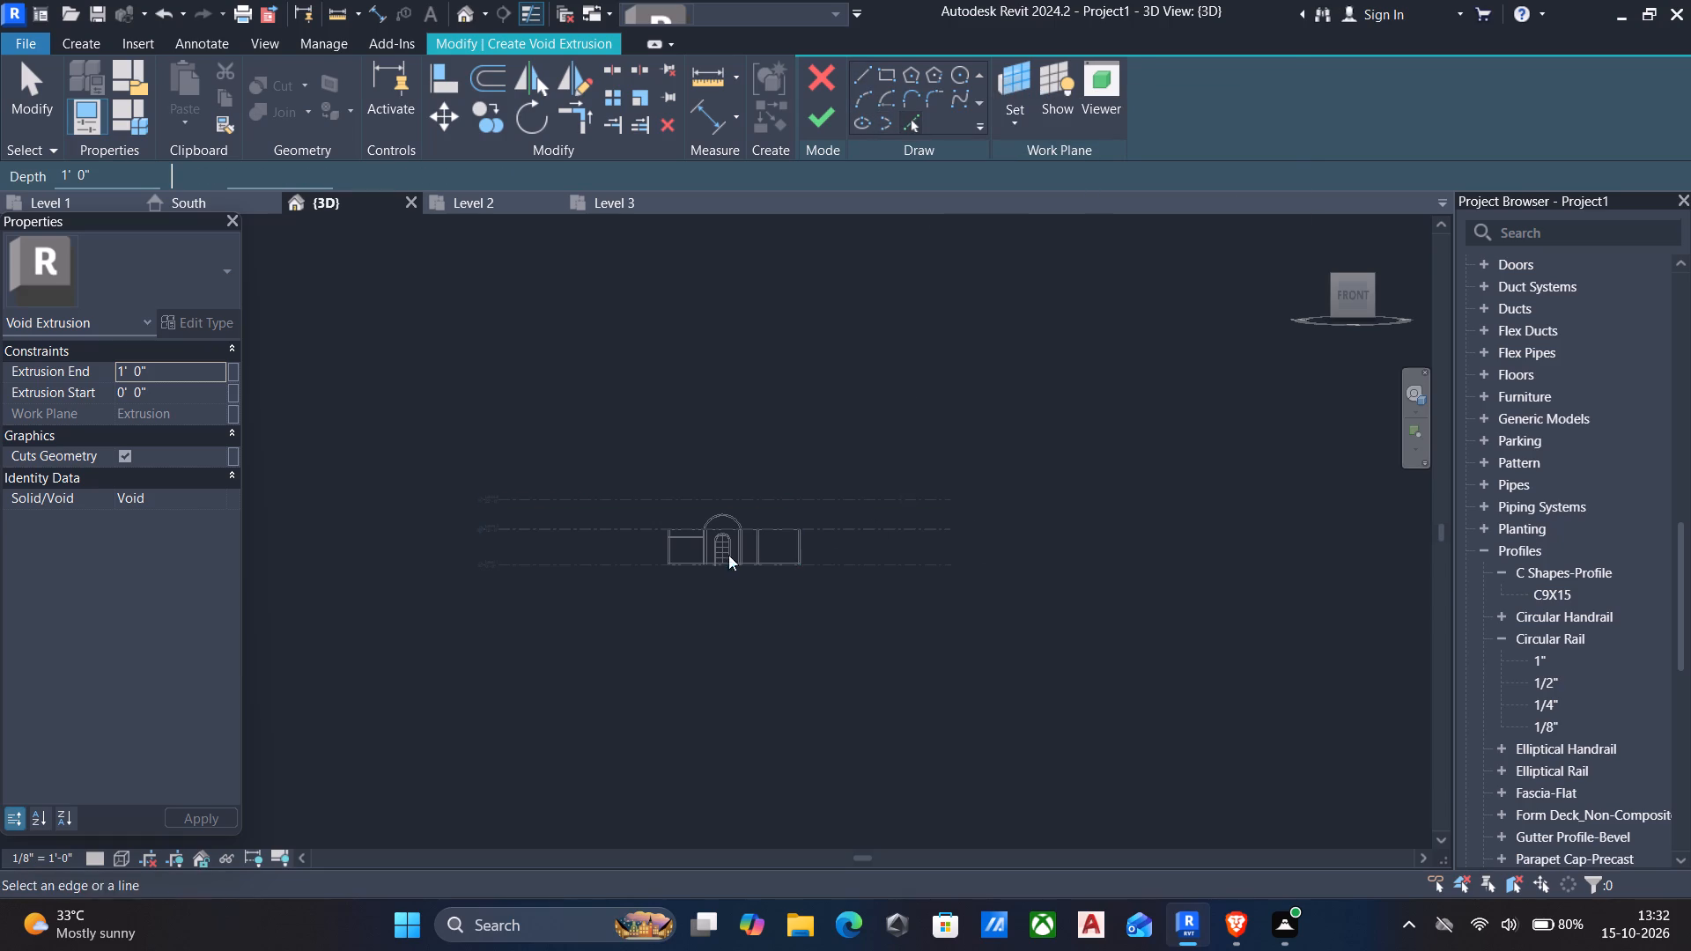
{"action": "scroll", "coordinate": [728, 555], "scroll_direction": "up", "scroll_amount": 17}
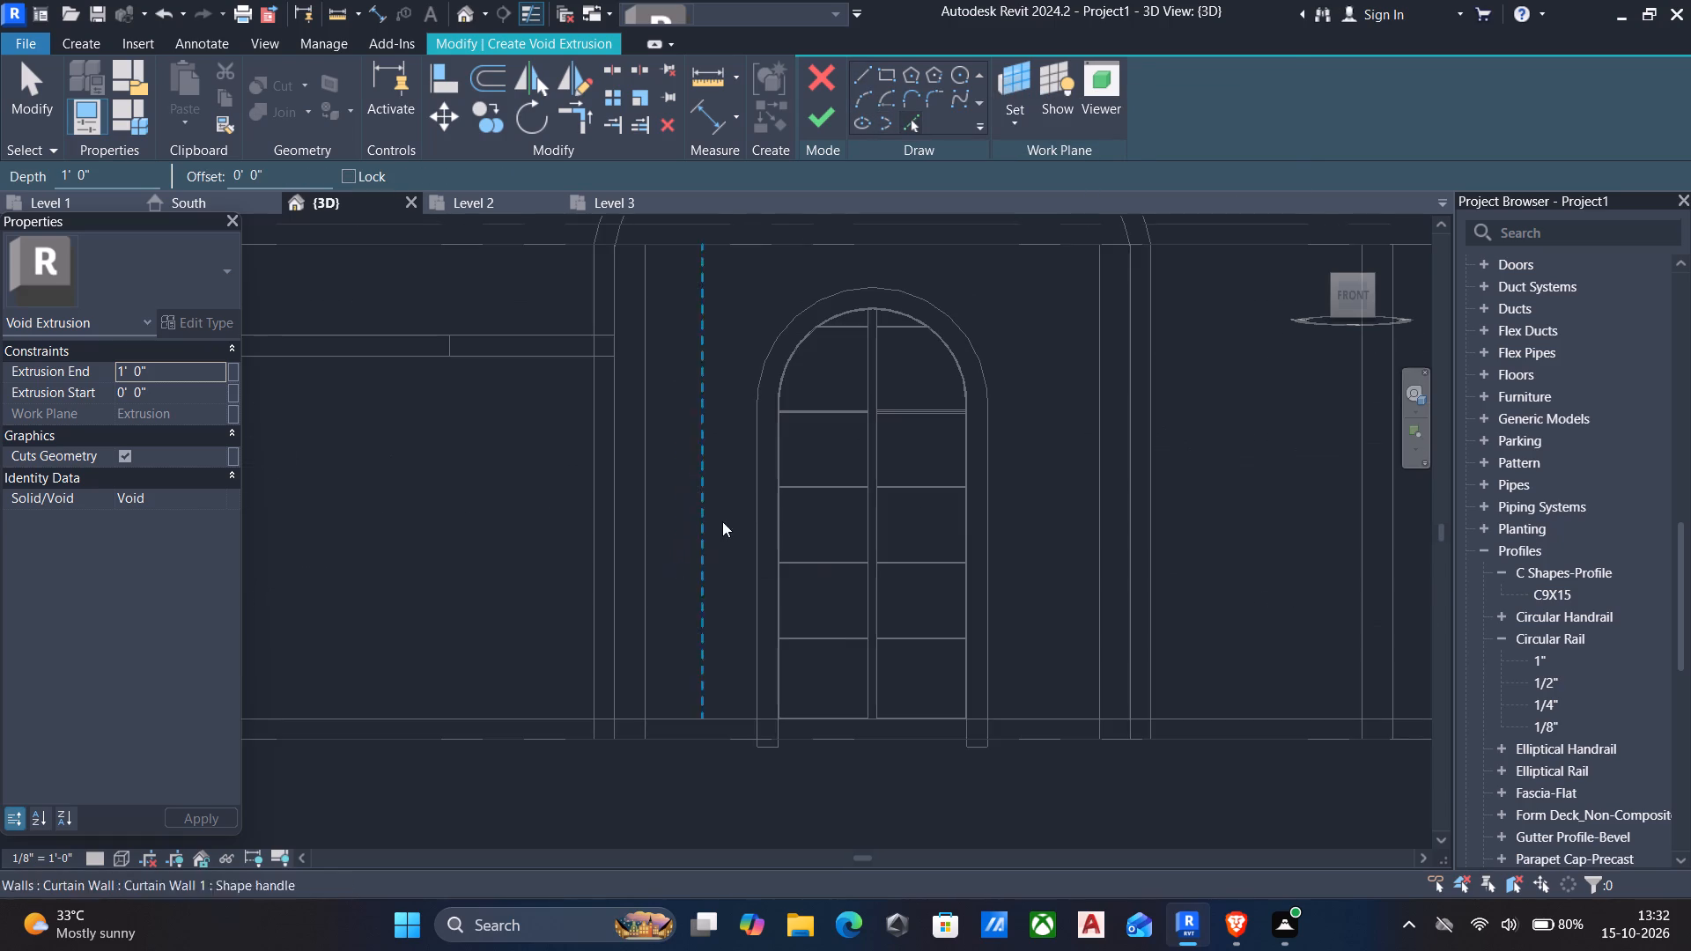
{"action": "left_click", "coordinate": [763, 560]}
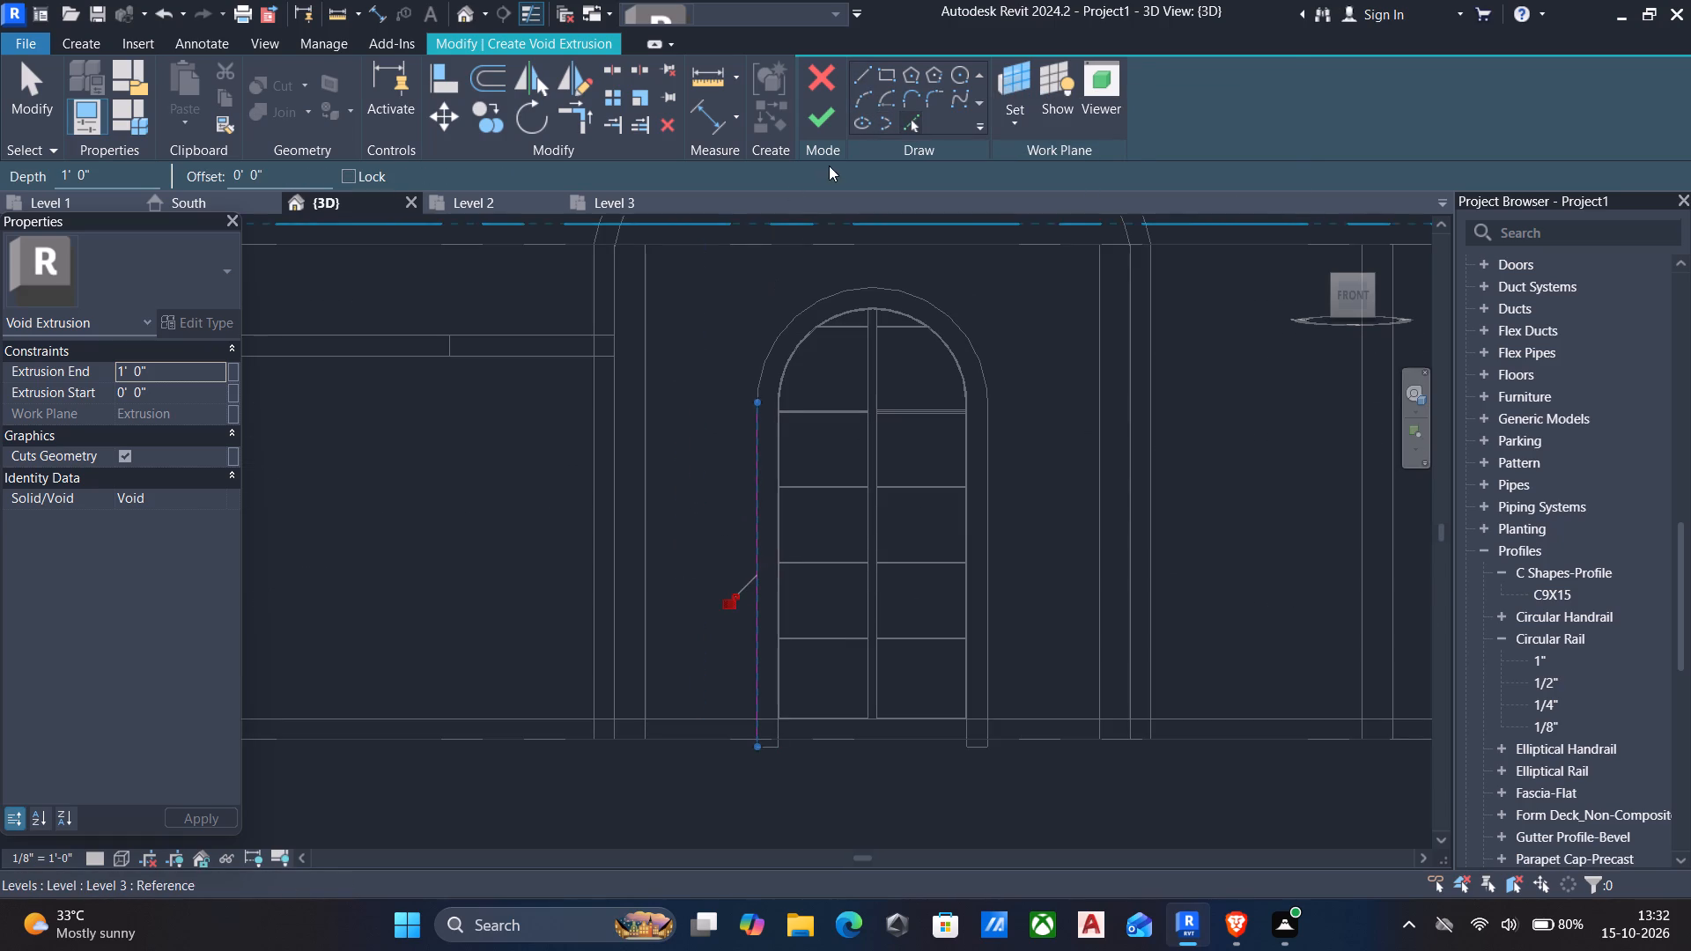
{"action": "left_click", "coordinate": [867, 288]}
{"action": "left_click", "coordinate": [906, 321]}
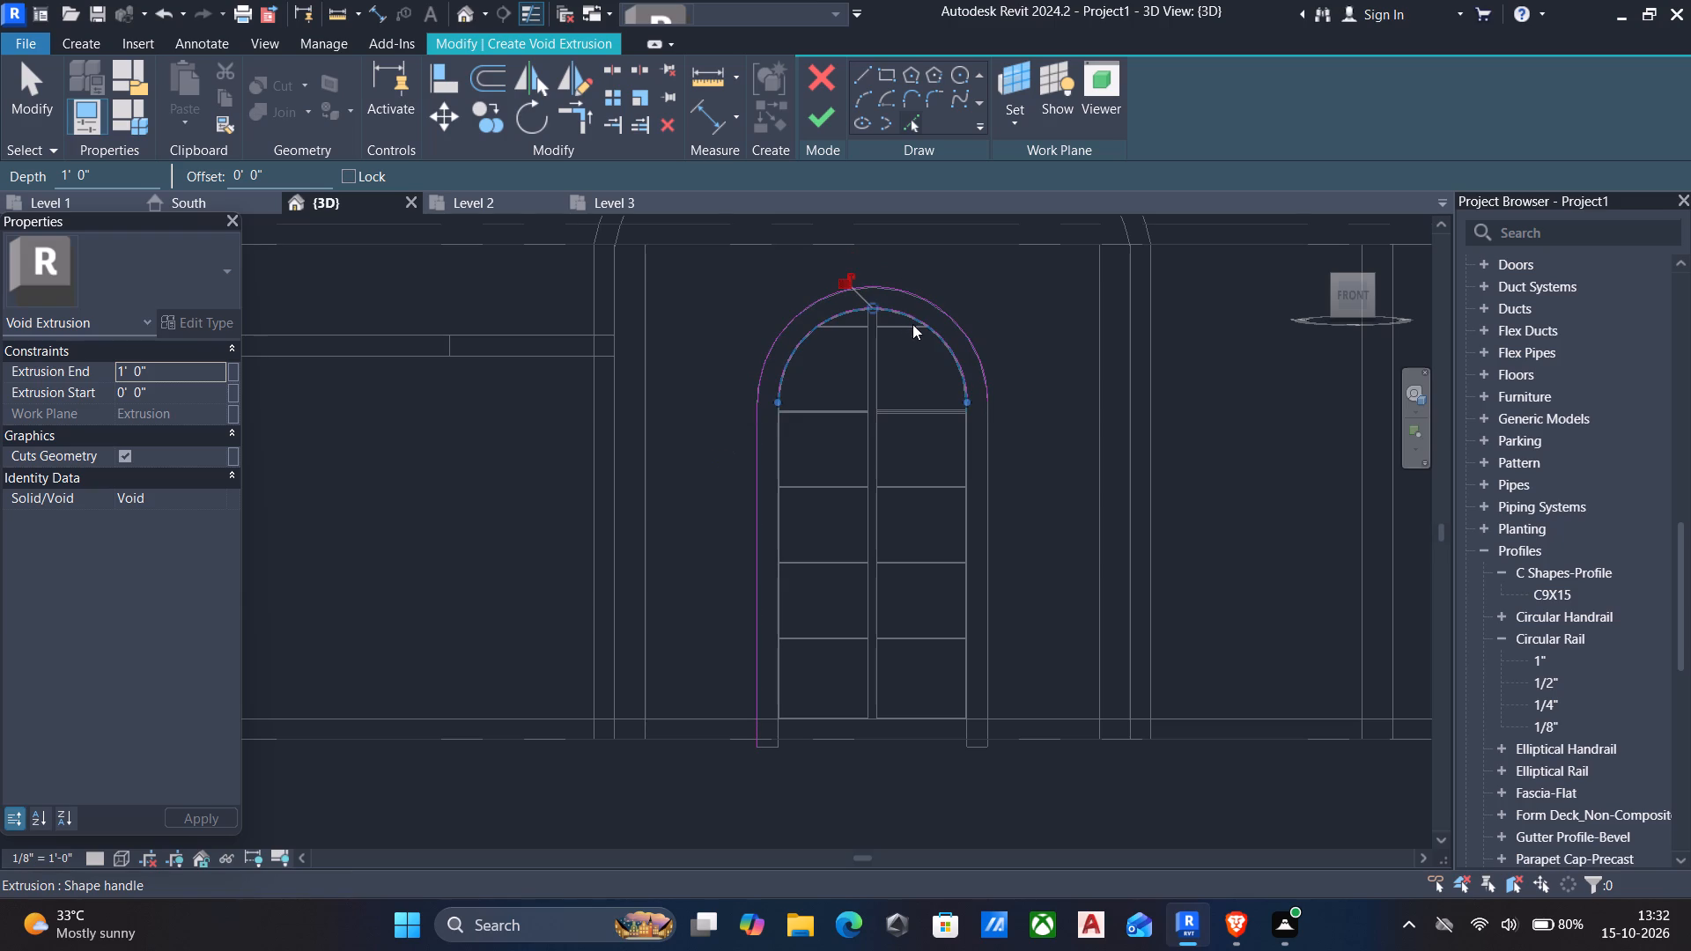
{"action": "left_click", "coordinate": [986, 445]}
{"action": "left_click", "coordinate": [965, 456]}
{"action": "scroll", "coordinate": [1011, 787], "scroll_direction": "up", "scroll_amount": 4}
{"action": "left_click", "coordinate": [955, 717]}
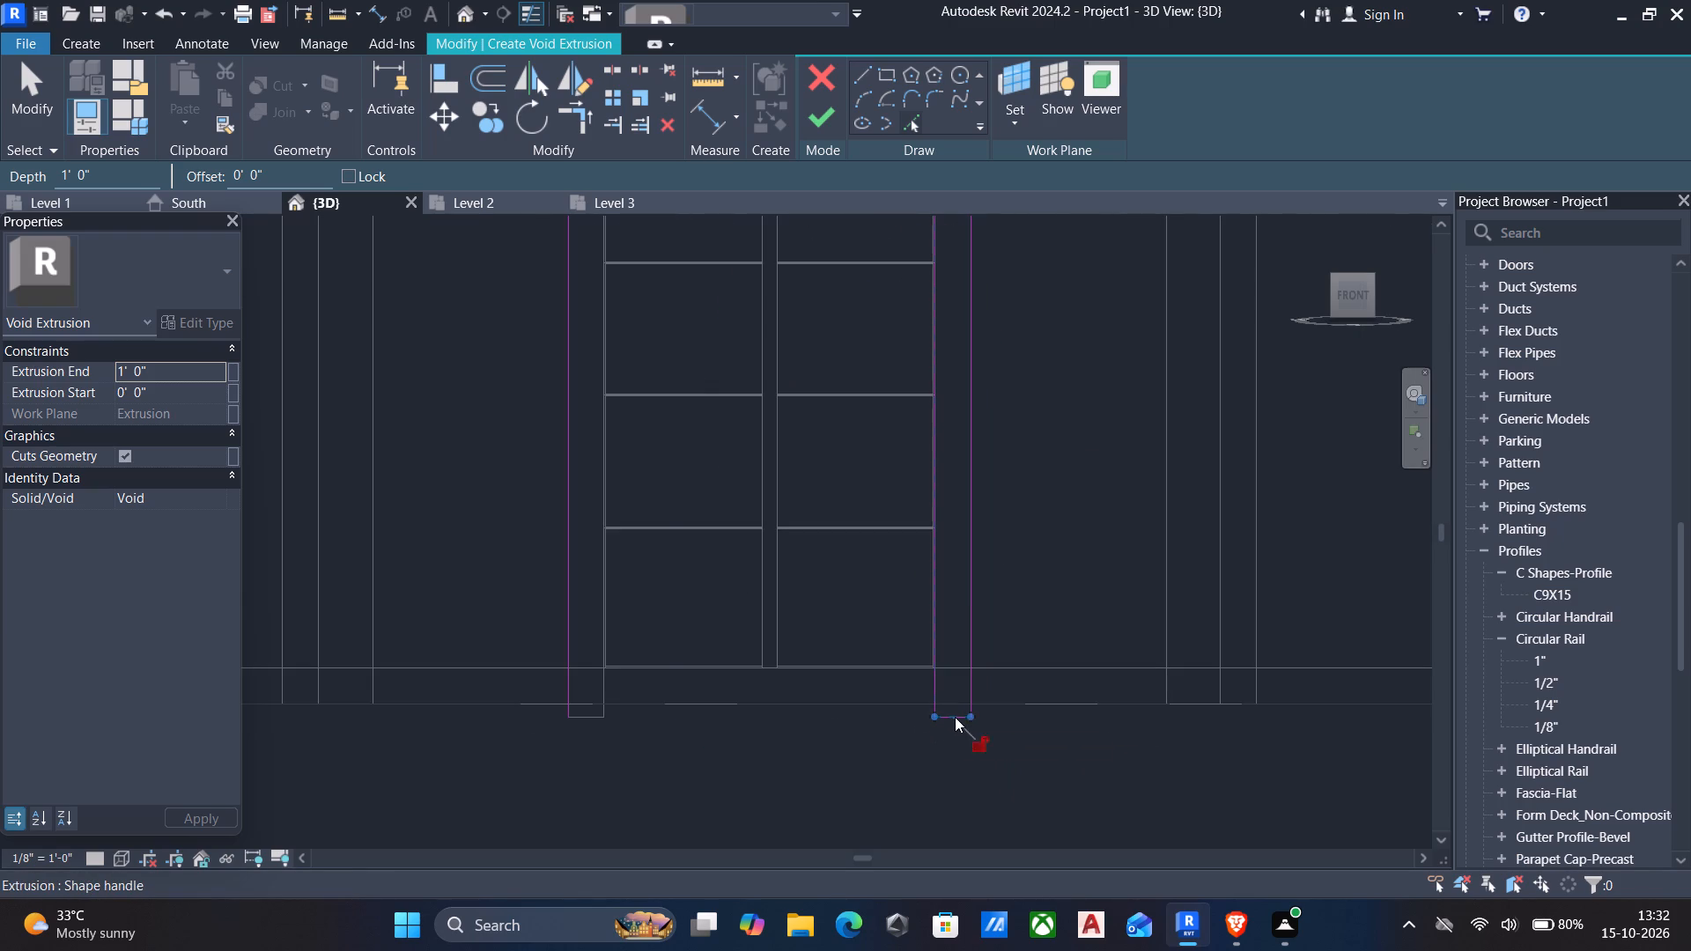
{"action": "left_click", "coordinate": [580, 717]}
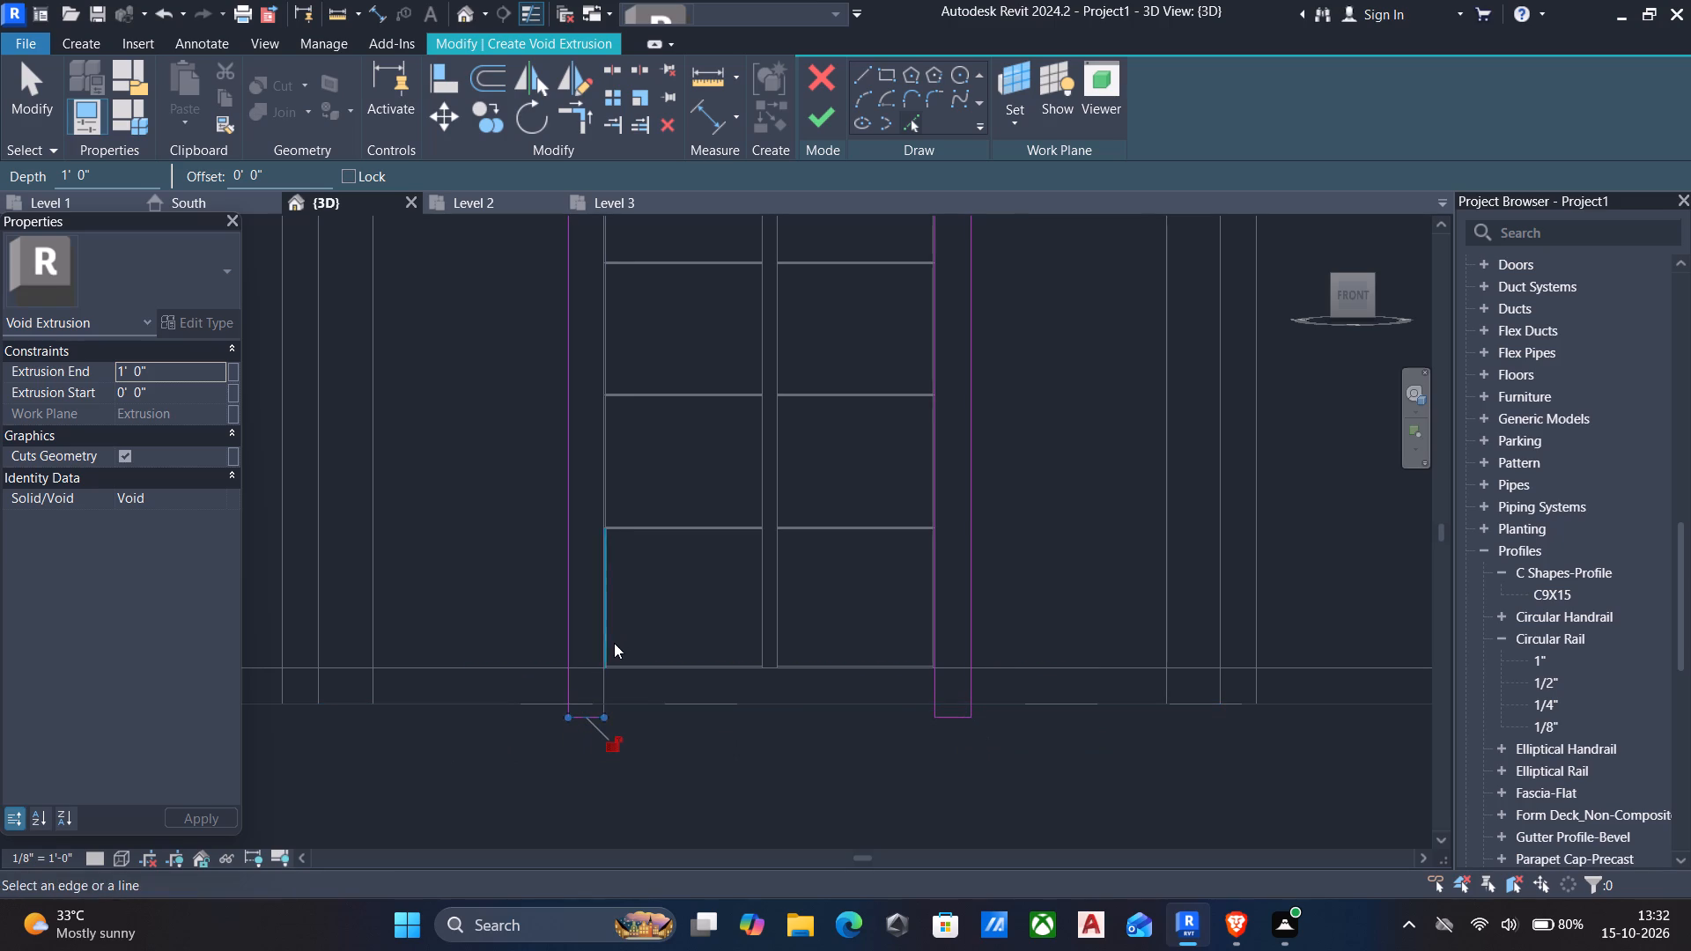
{"action": "left_click", "coordinate": [604, 677]}
{"action": "scroll", "coordinate": [582, 564], "scroll_direction": "down", "scroll_amount": 6}
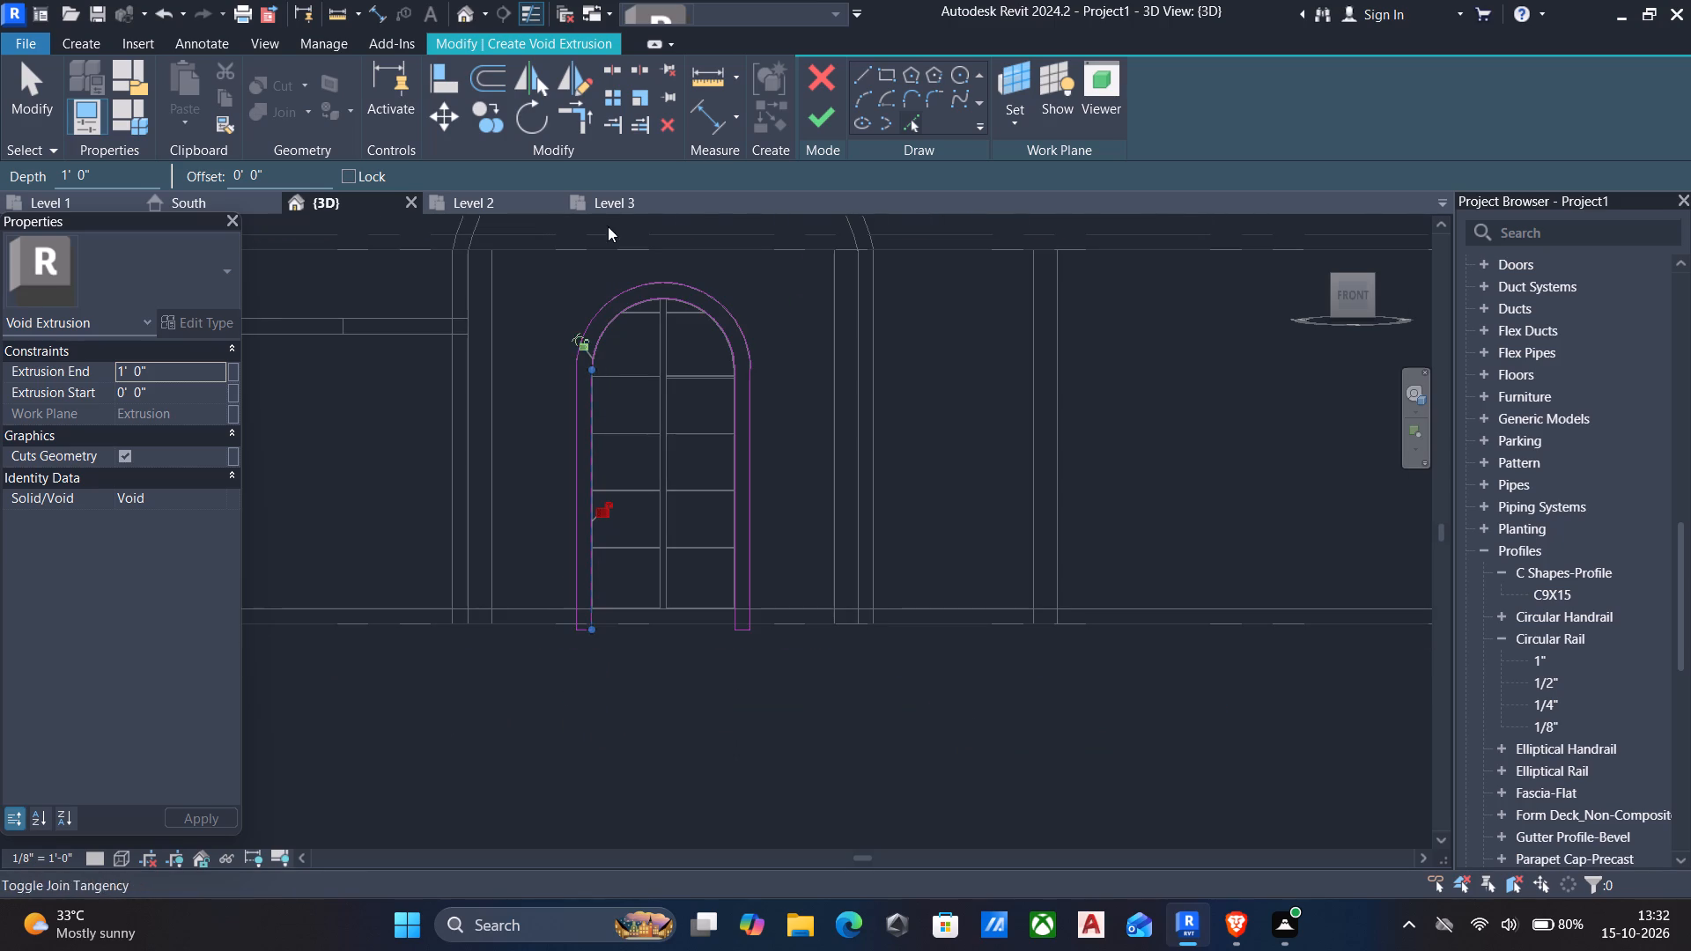
{"action": "left_click", "coordinate": [813, 120]}
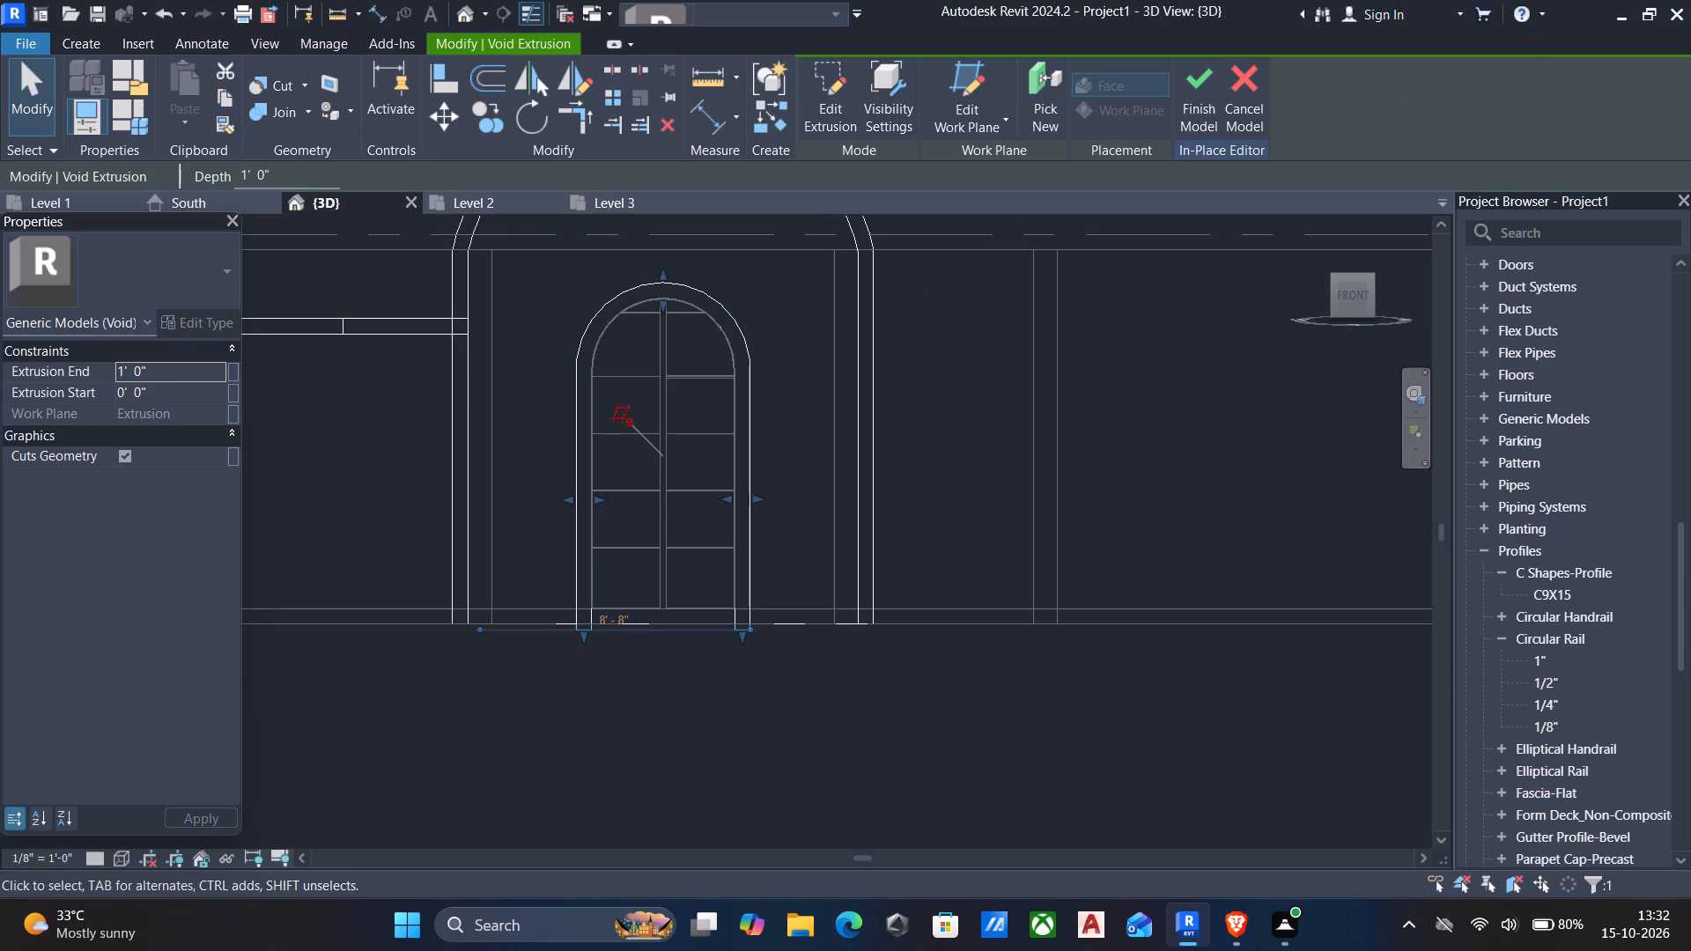
Set the 3D view's visual style to Shaded.
{"action": "left_click", "coordinate": [117, 856]}
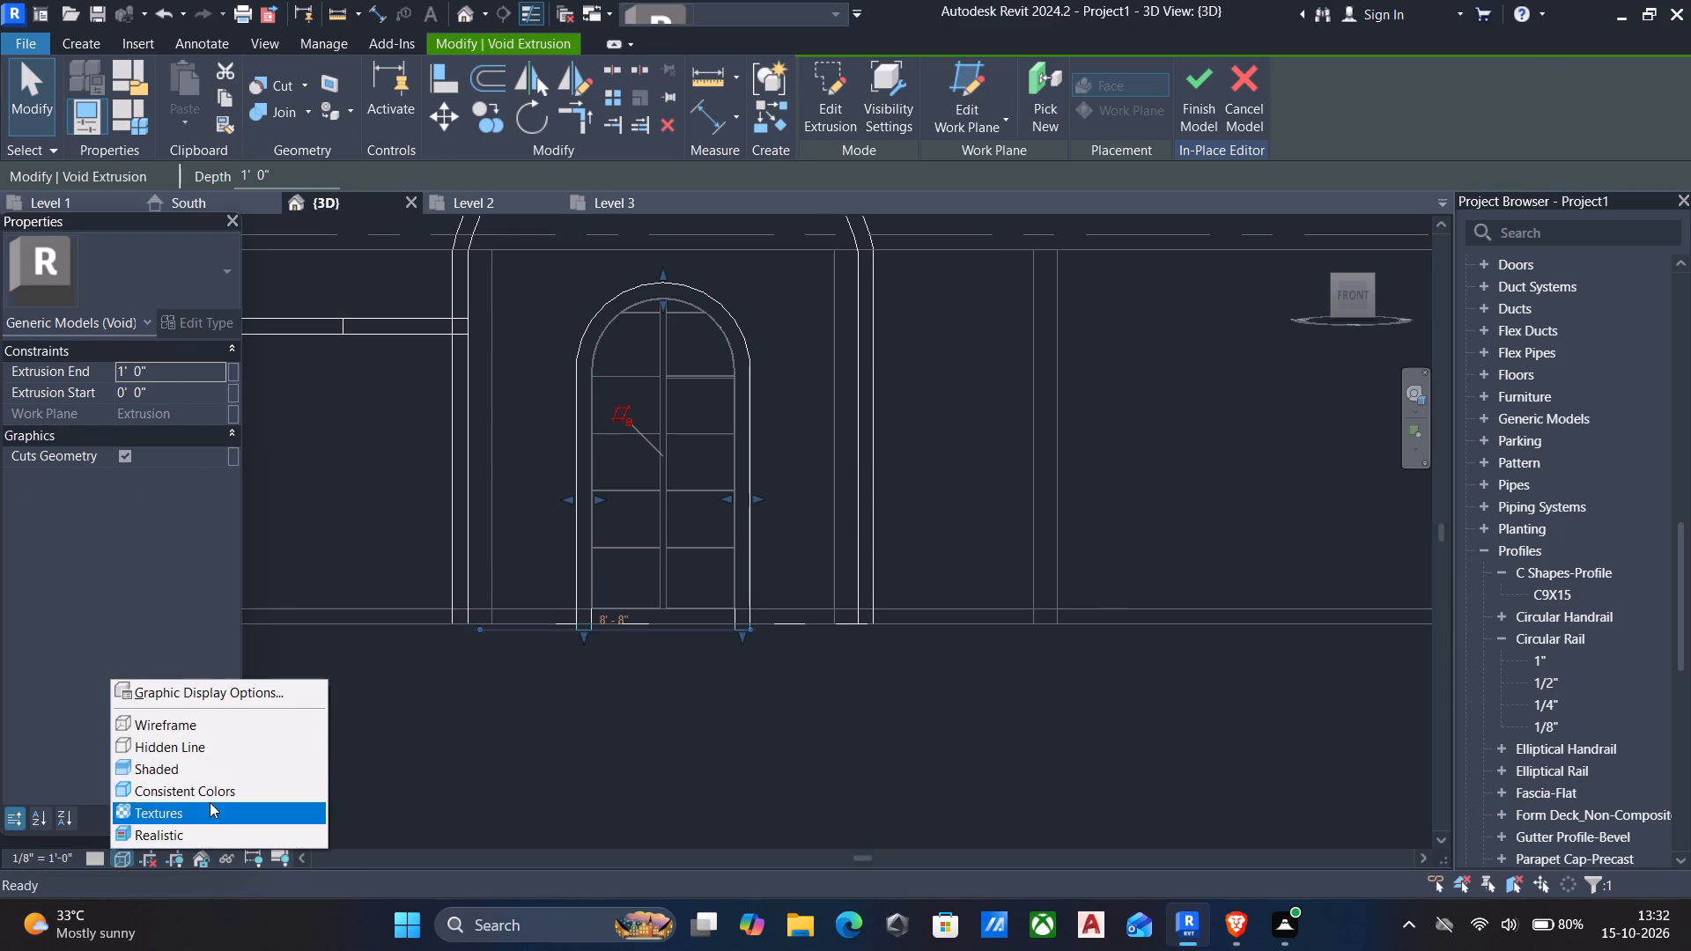
{"action": "left_click", "coordinate": [123, 779]}
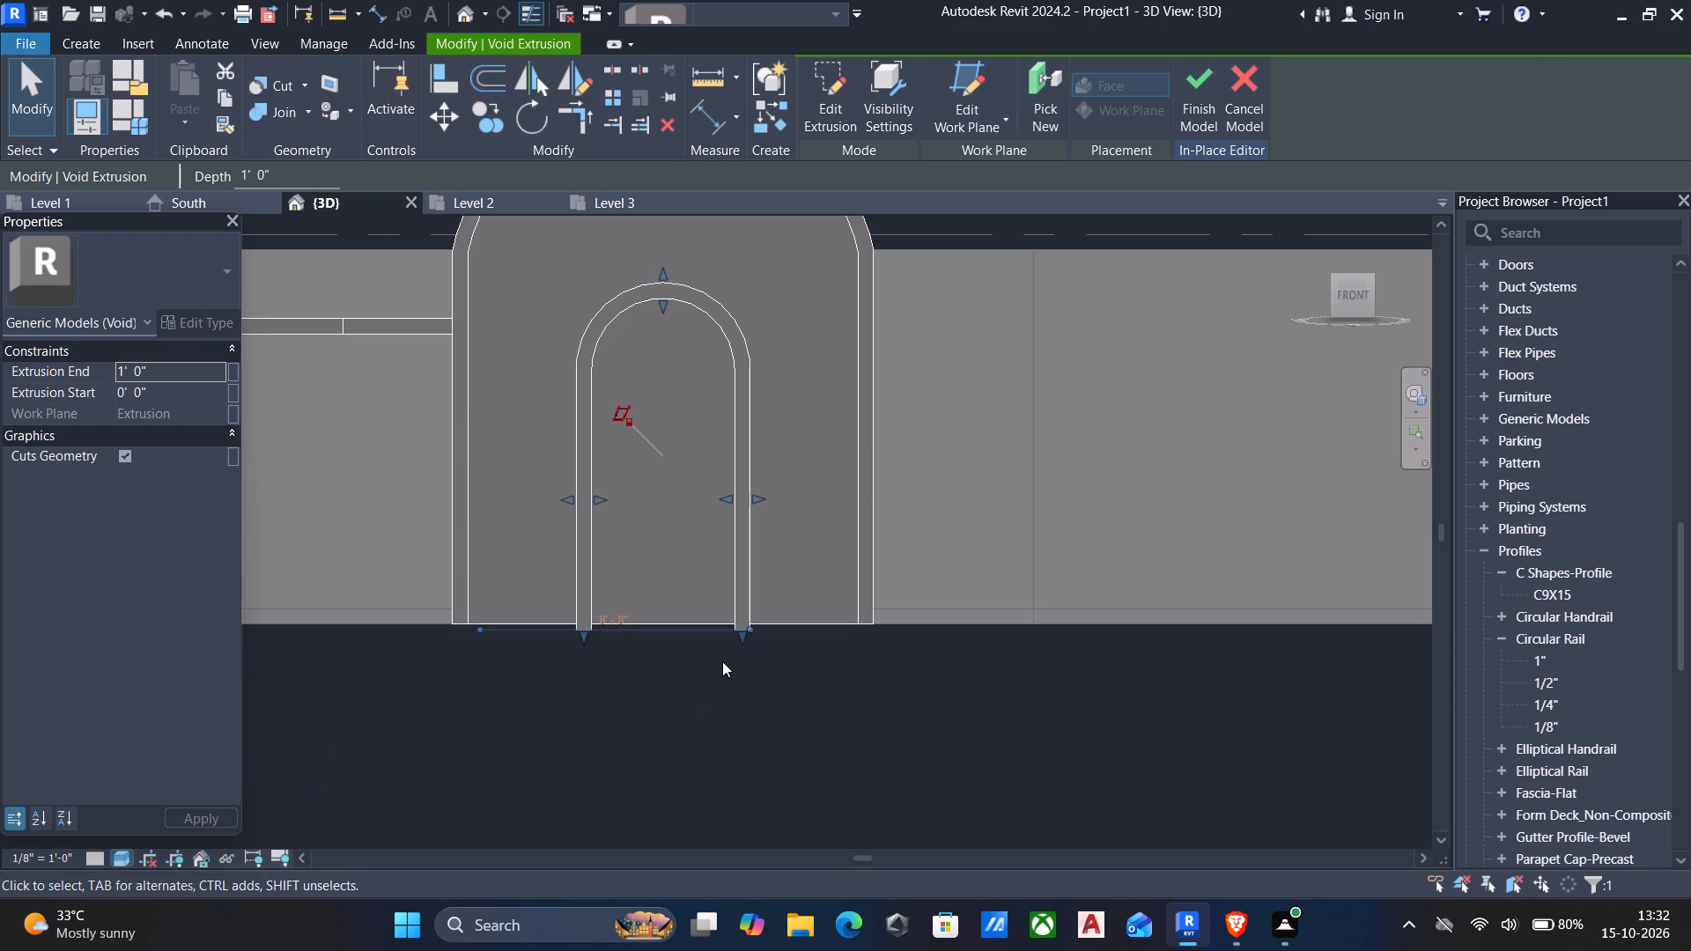
Examine the new void around the arched window and the surrounding arched extrusion from an angled 3D view.
{"action": "scroll", "coordinate": [722, 661], "scroll_direction": "down", "scroll_amount": 5}
{"action": "middle_click_drag", "start_coordinate": [723, 667], "coordinate": [817, 680], "text": "shift"}
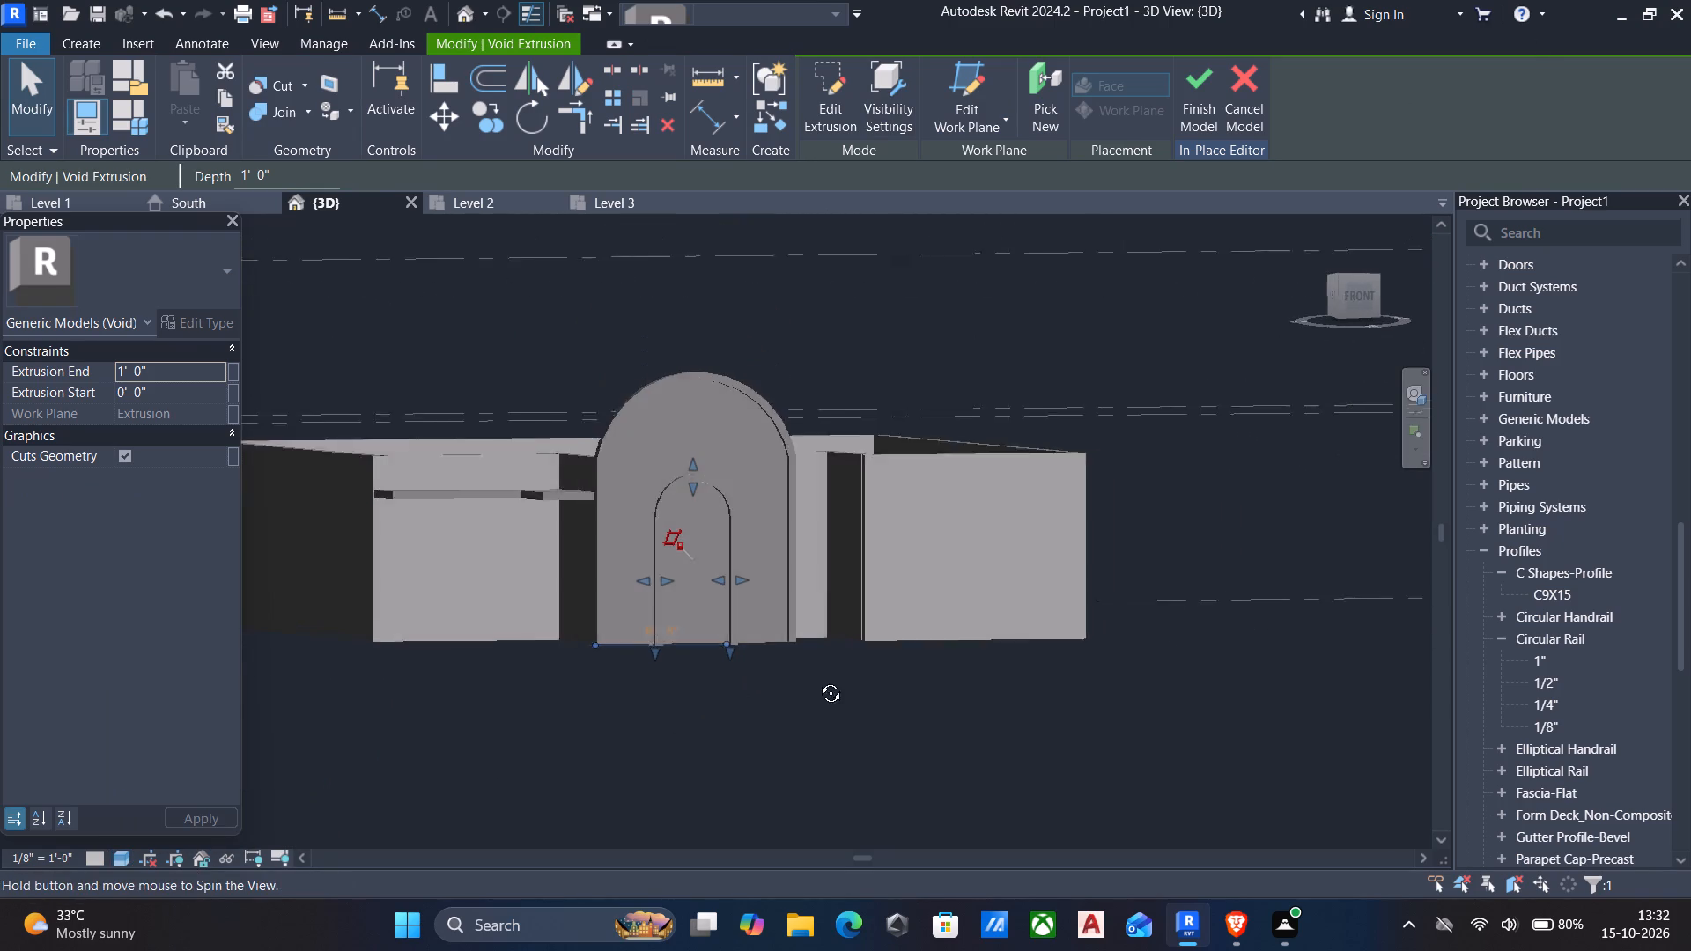
{"action": "middle_click_drag", "start_coordinate": [817, 680], "coordinate": [829, 683], "text": "shift"}
{"action": "key", "text": "Escape"}
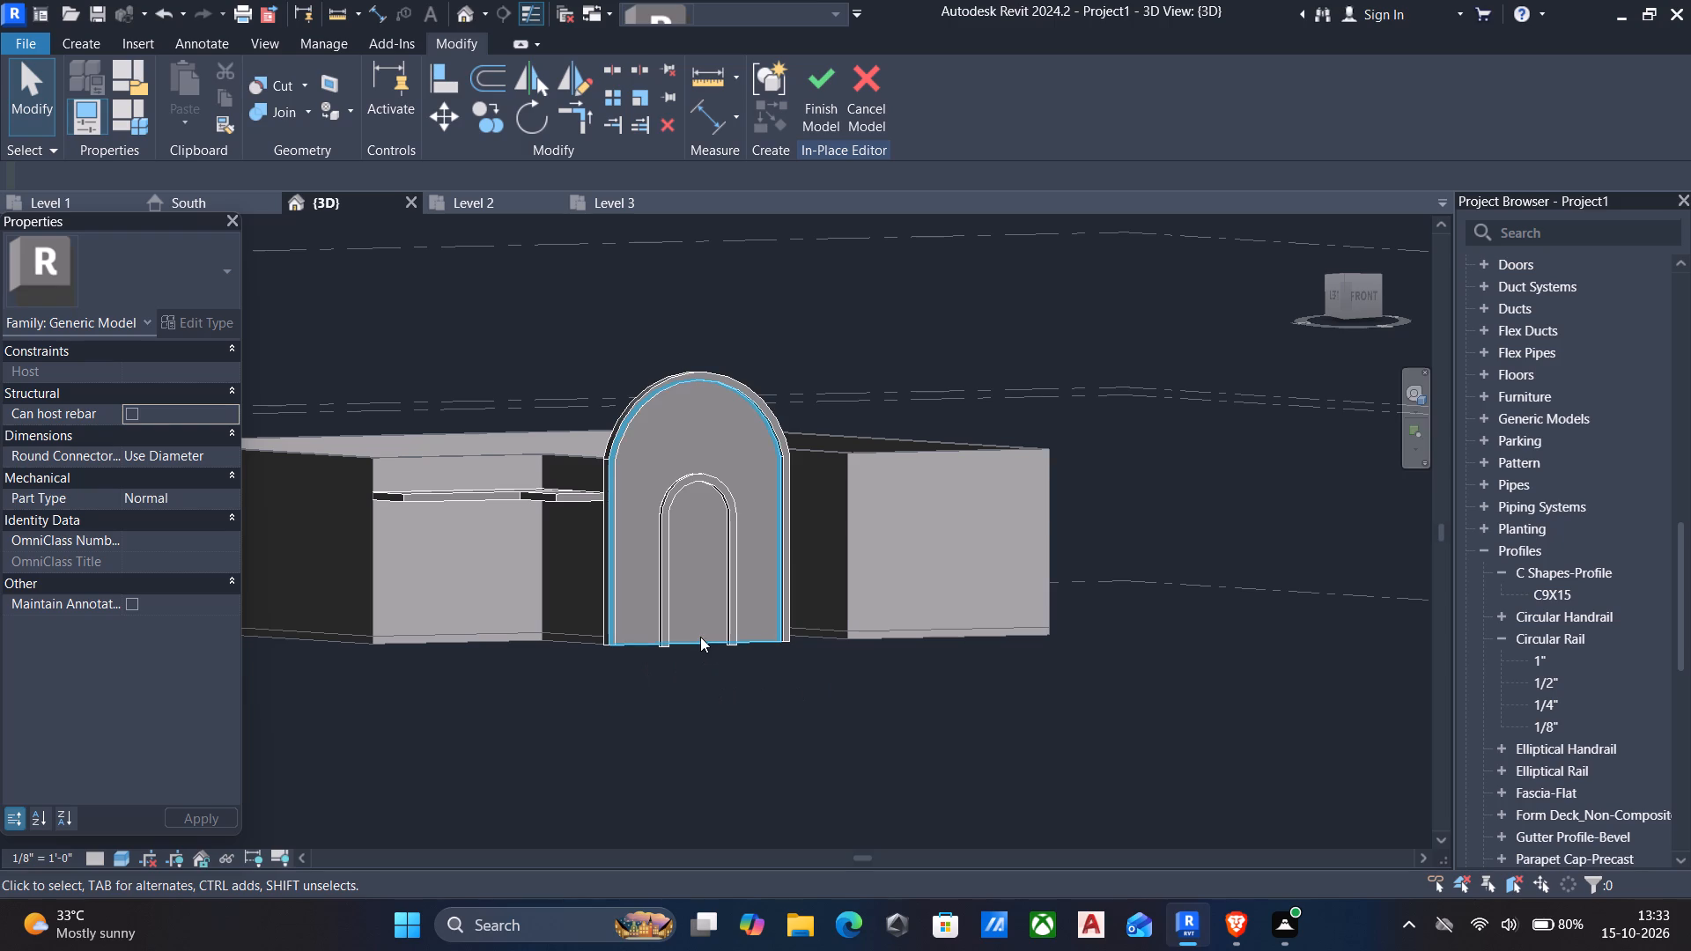
{"action": "left_click", "coordinate": [700, 637]}
{"action": "key", "text": "Escape"}
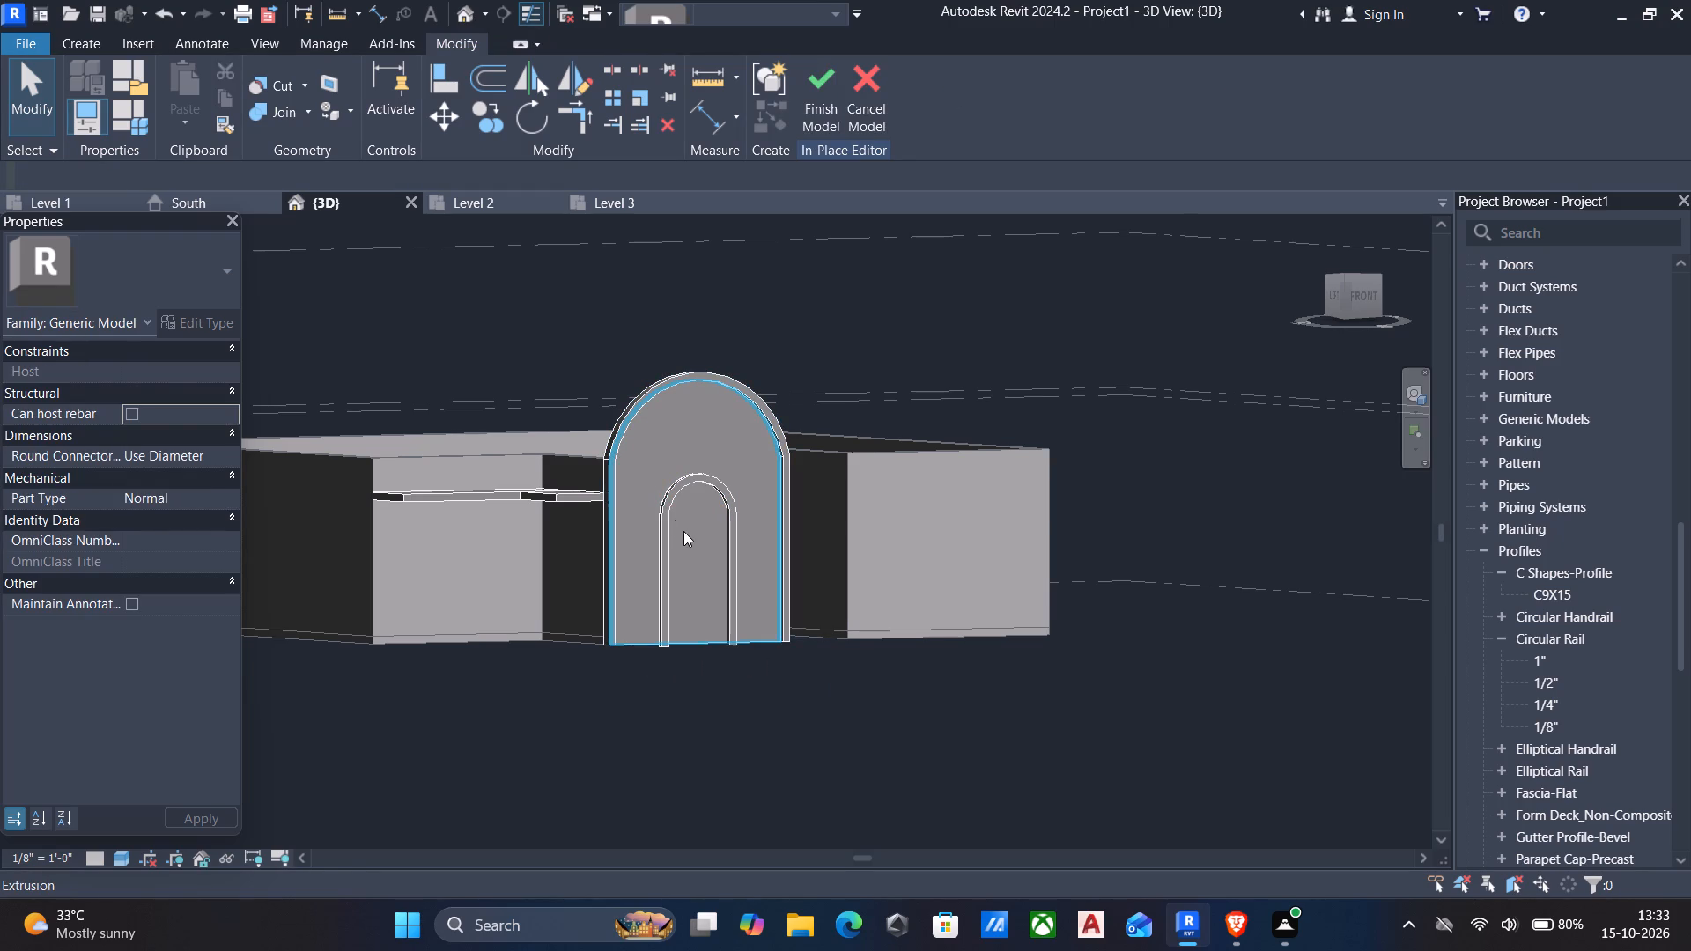
{"action": "left_click", "coordinate": [662, 519]}
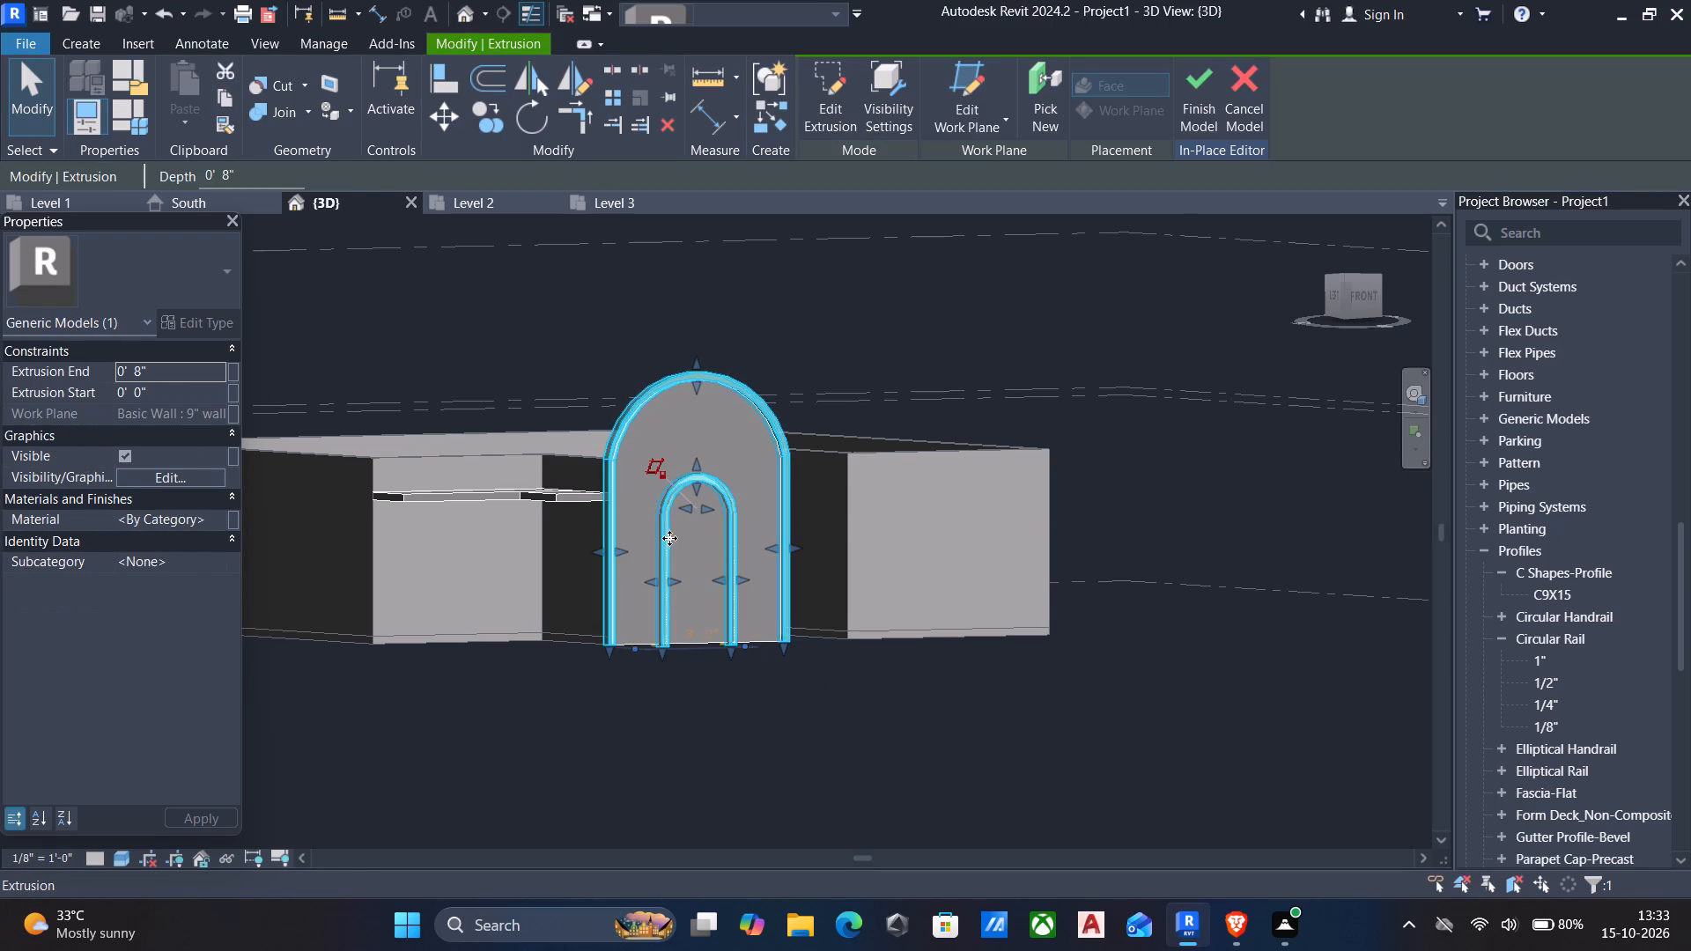
{"action": "scroll", "coordinate": [696, 559], "scroll_direction": "down", "scroll_amount": 2}
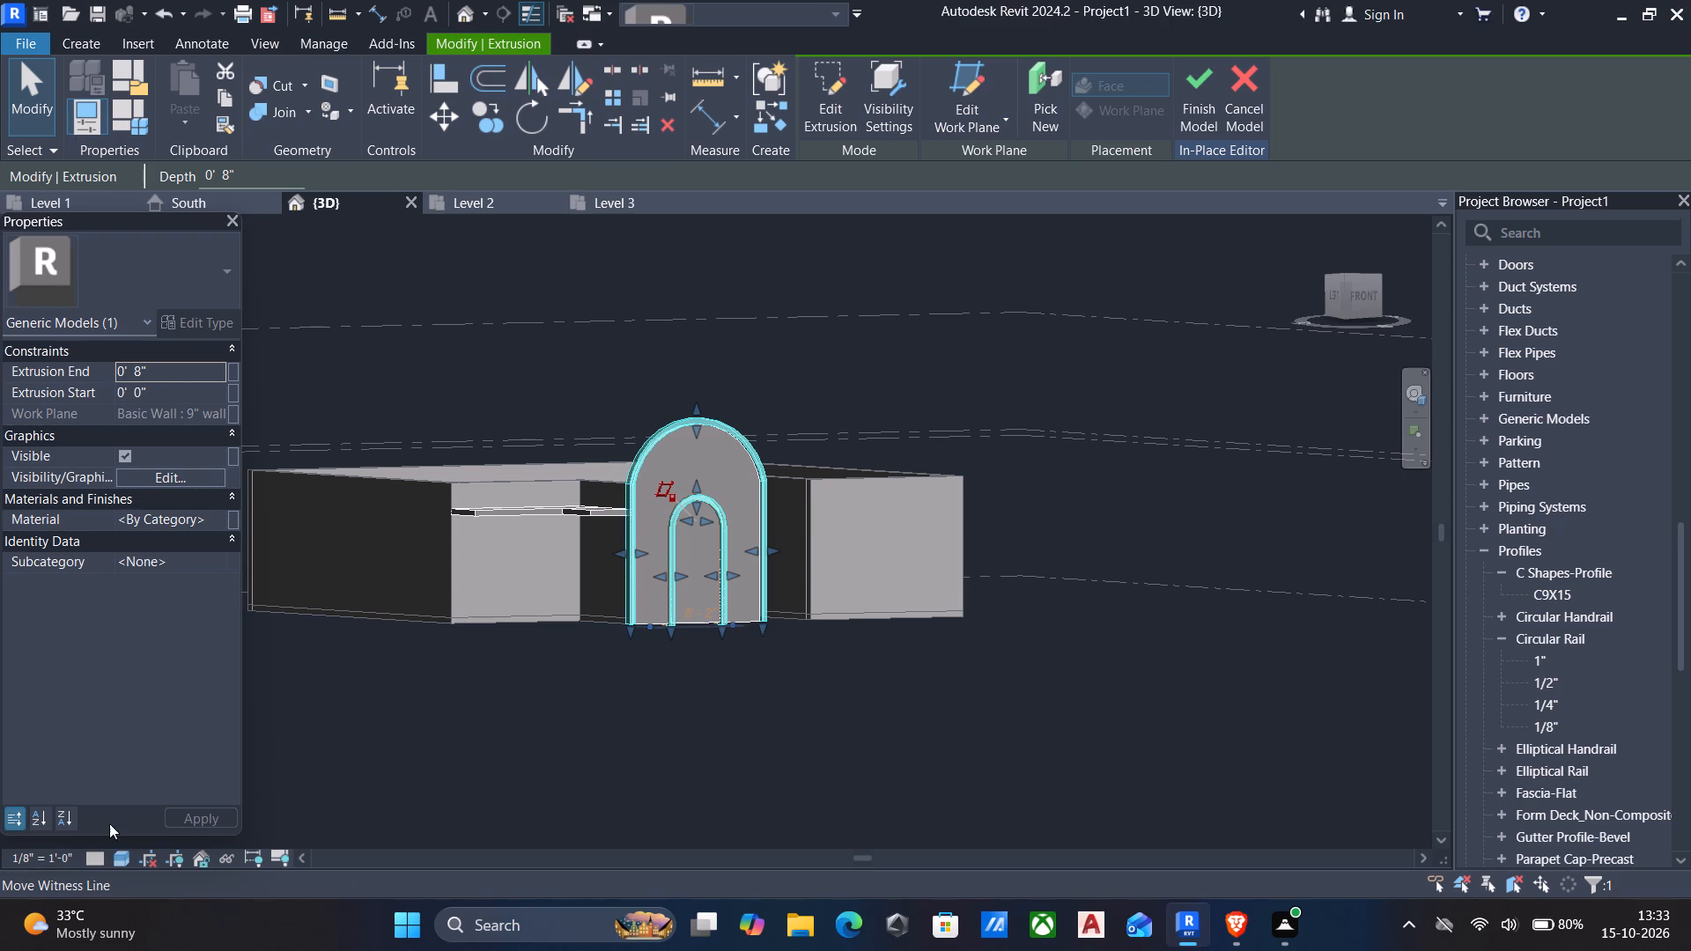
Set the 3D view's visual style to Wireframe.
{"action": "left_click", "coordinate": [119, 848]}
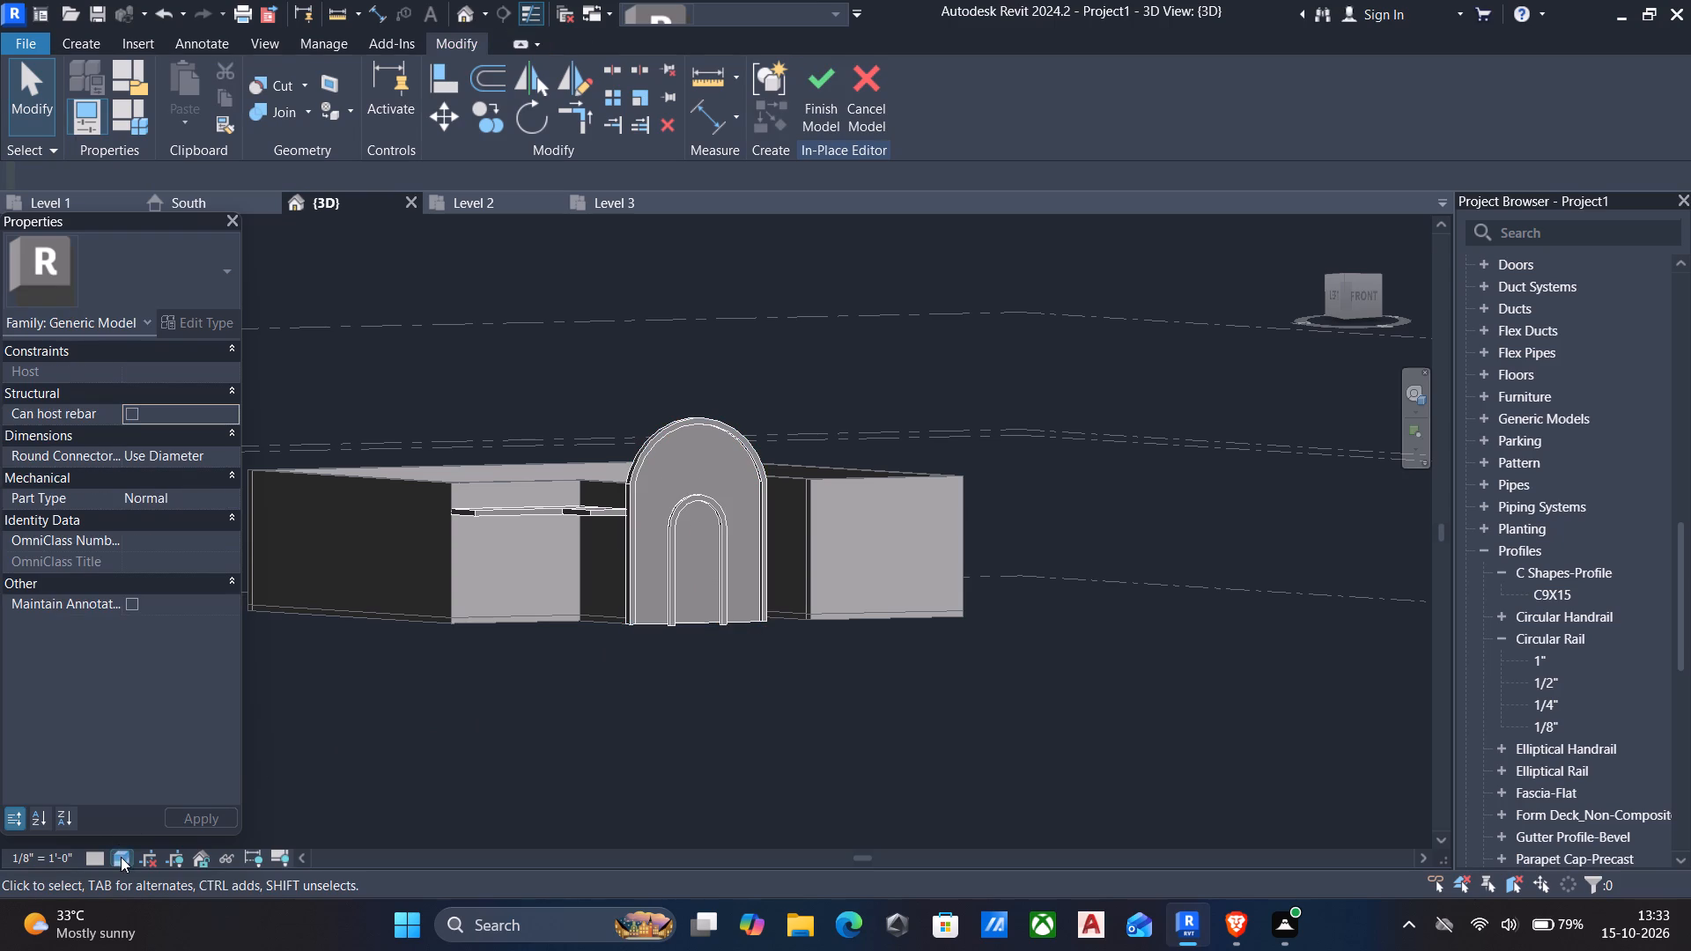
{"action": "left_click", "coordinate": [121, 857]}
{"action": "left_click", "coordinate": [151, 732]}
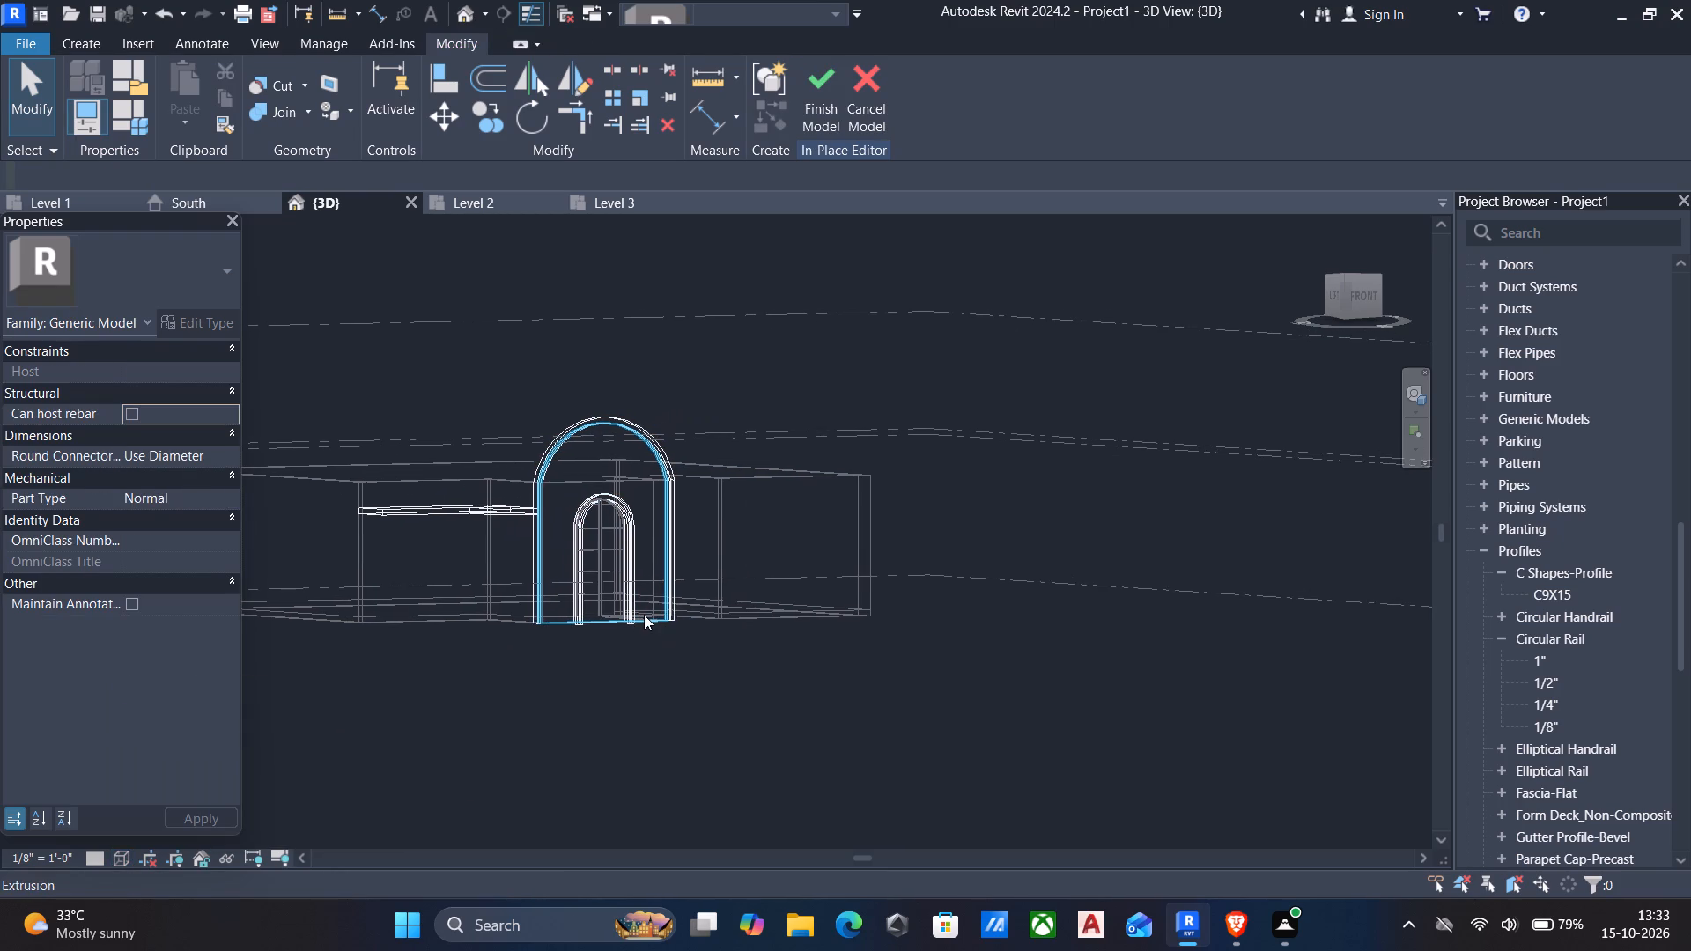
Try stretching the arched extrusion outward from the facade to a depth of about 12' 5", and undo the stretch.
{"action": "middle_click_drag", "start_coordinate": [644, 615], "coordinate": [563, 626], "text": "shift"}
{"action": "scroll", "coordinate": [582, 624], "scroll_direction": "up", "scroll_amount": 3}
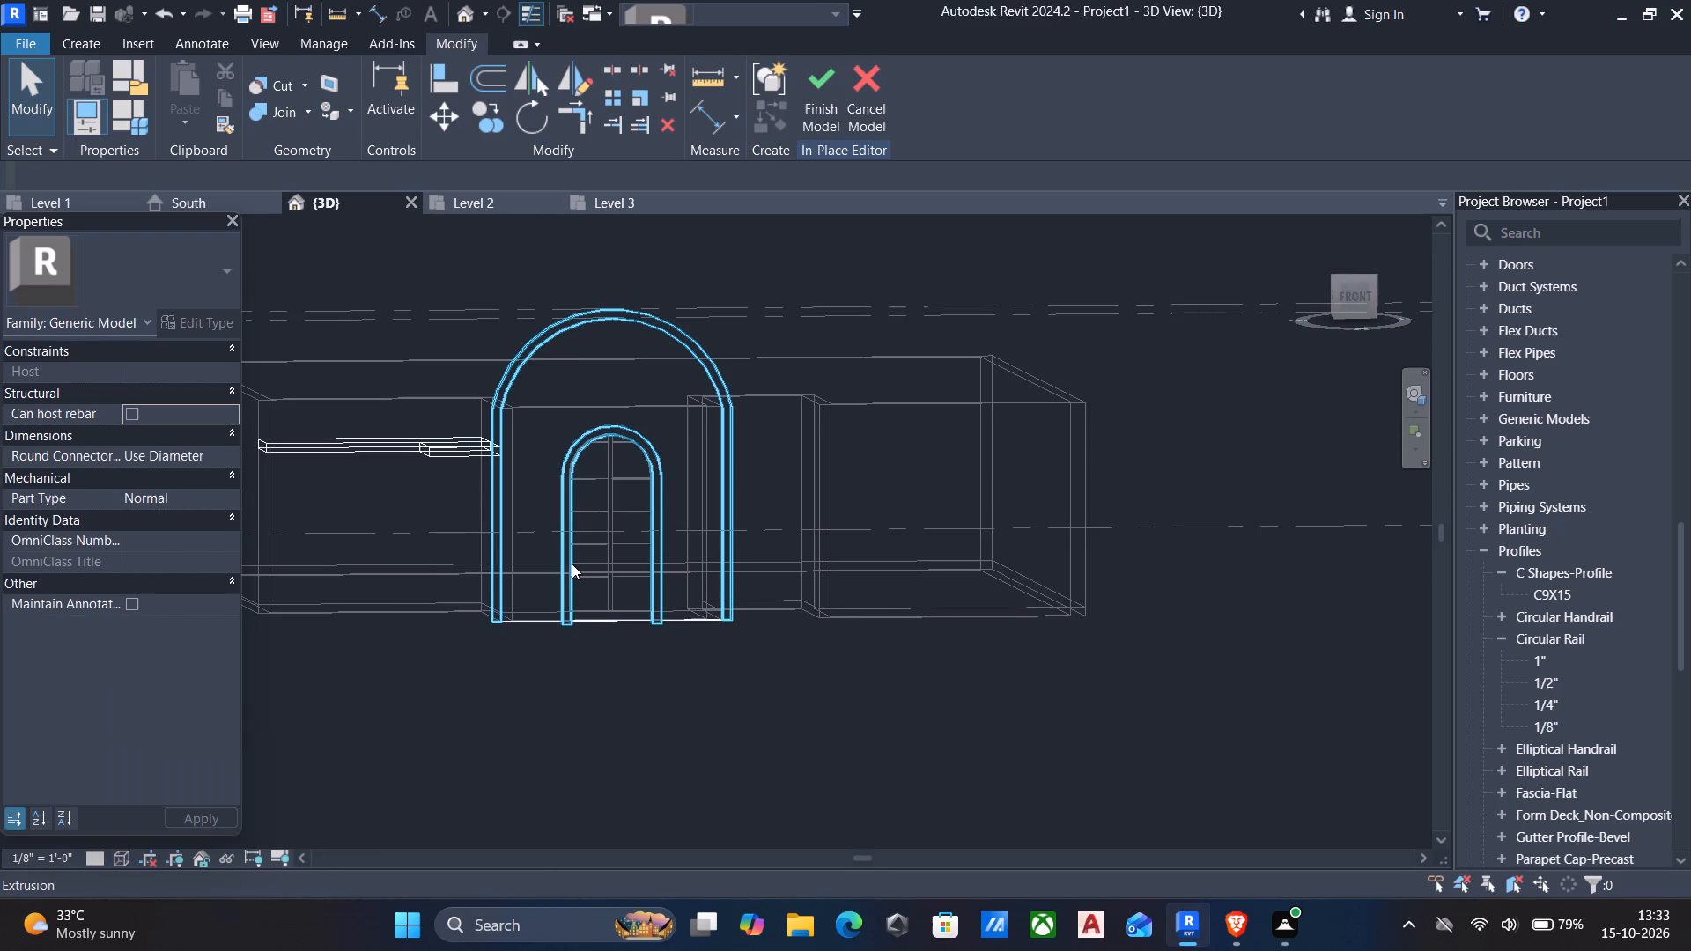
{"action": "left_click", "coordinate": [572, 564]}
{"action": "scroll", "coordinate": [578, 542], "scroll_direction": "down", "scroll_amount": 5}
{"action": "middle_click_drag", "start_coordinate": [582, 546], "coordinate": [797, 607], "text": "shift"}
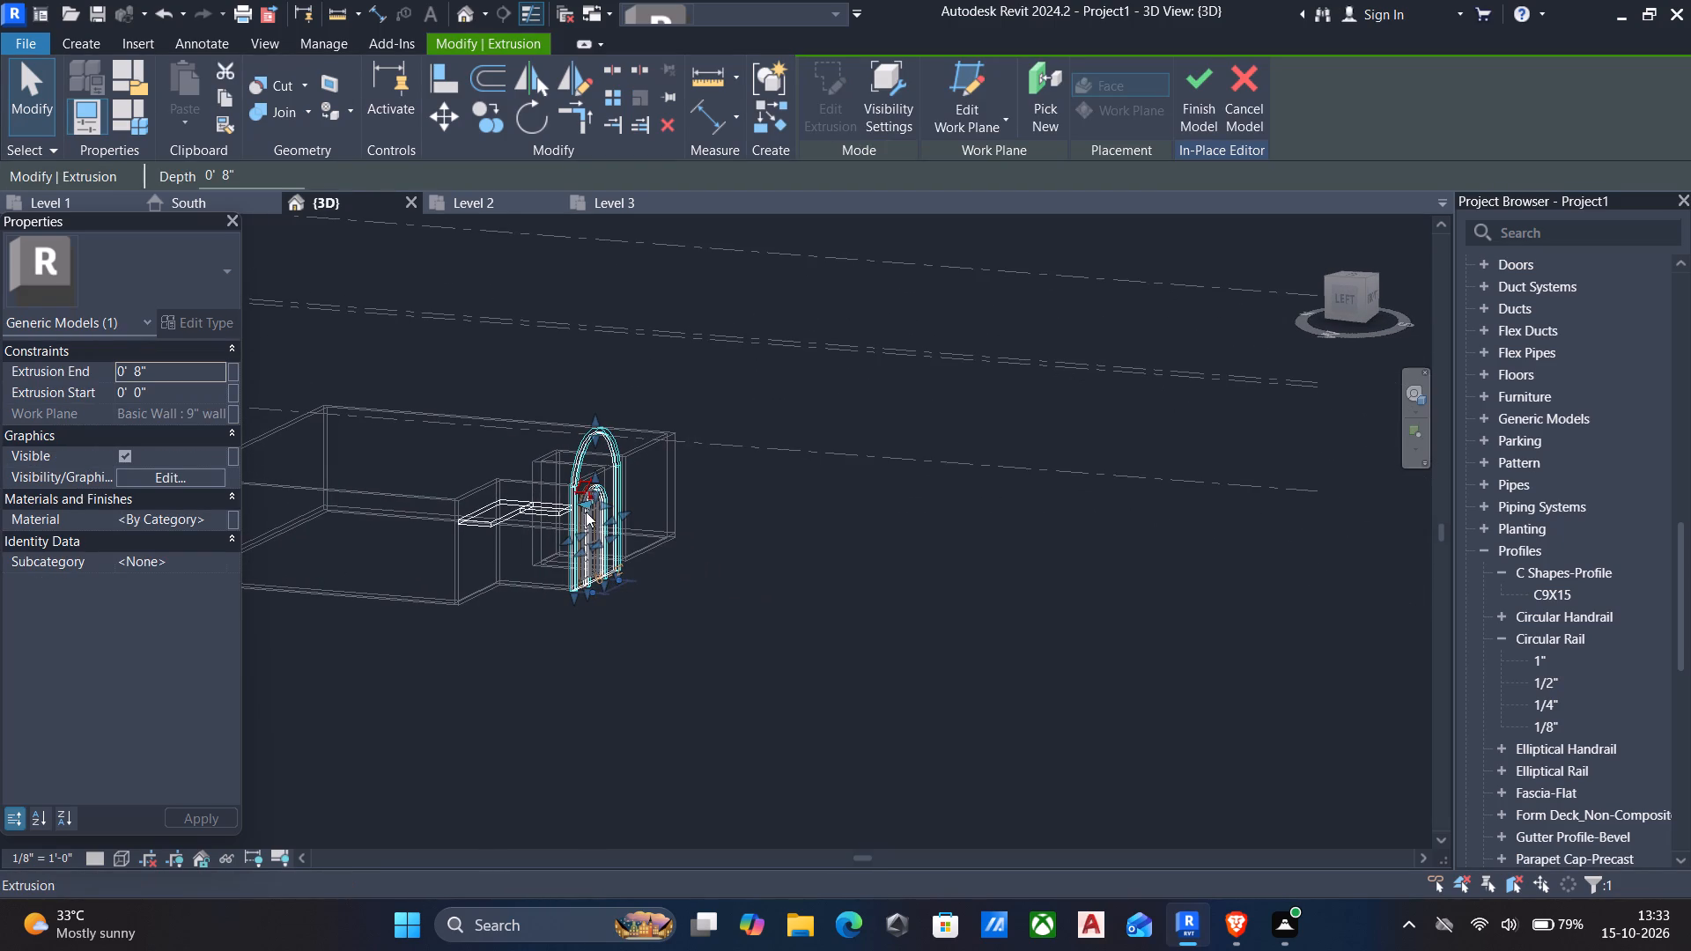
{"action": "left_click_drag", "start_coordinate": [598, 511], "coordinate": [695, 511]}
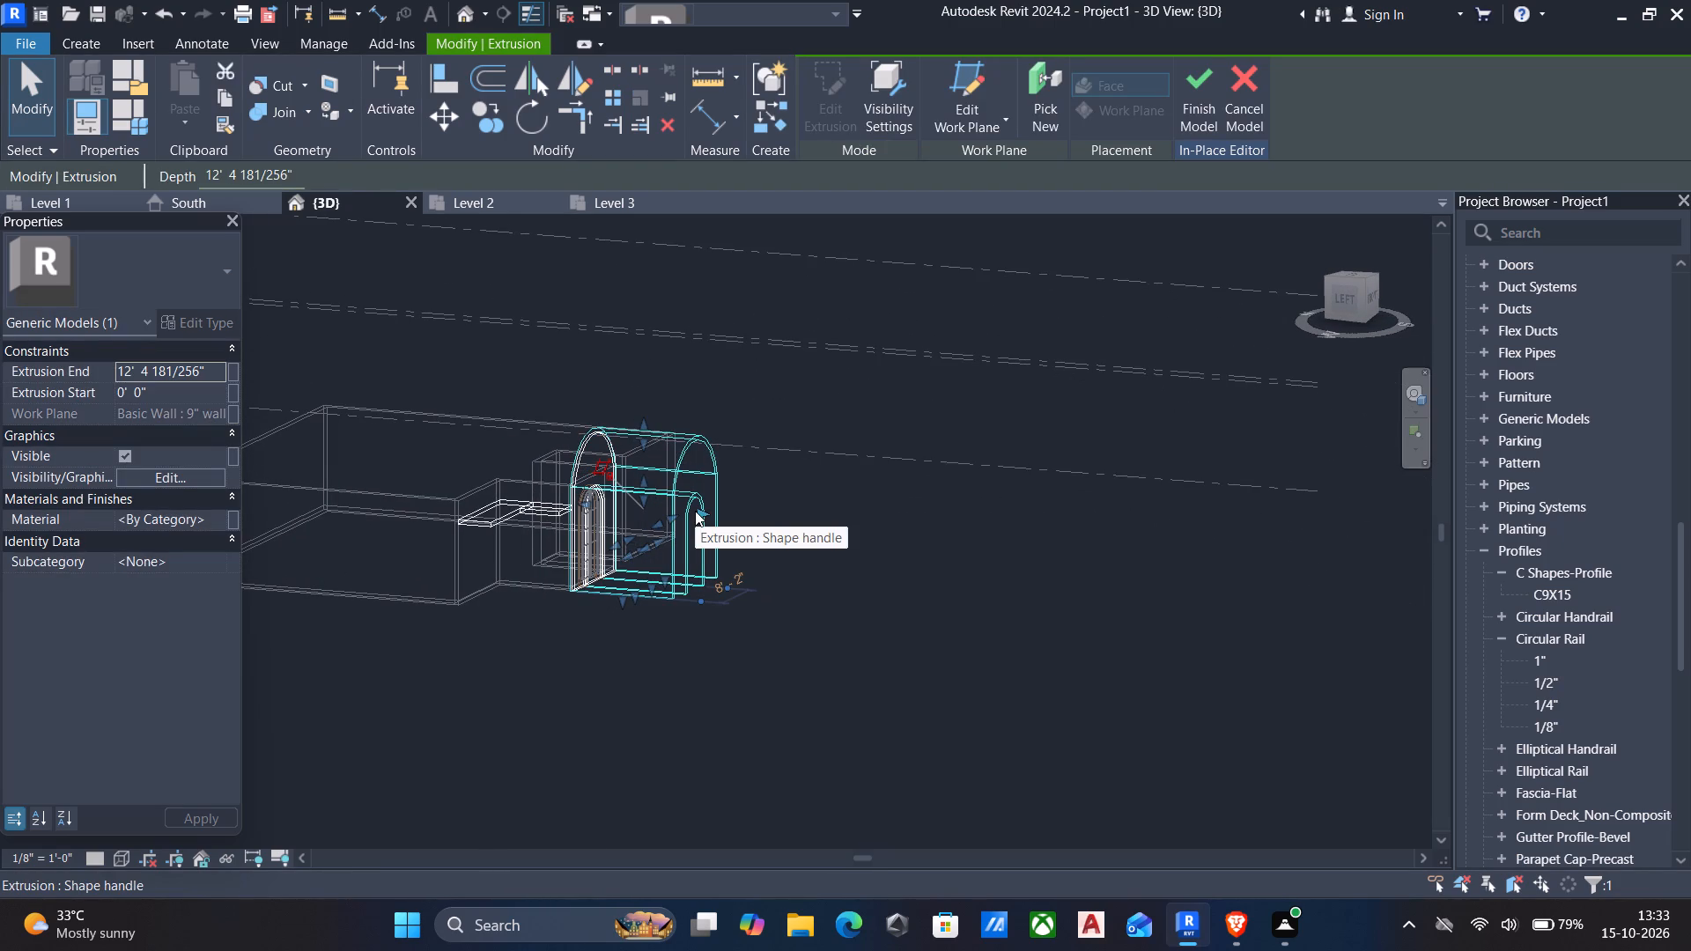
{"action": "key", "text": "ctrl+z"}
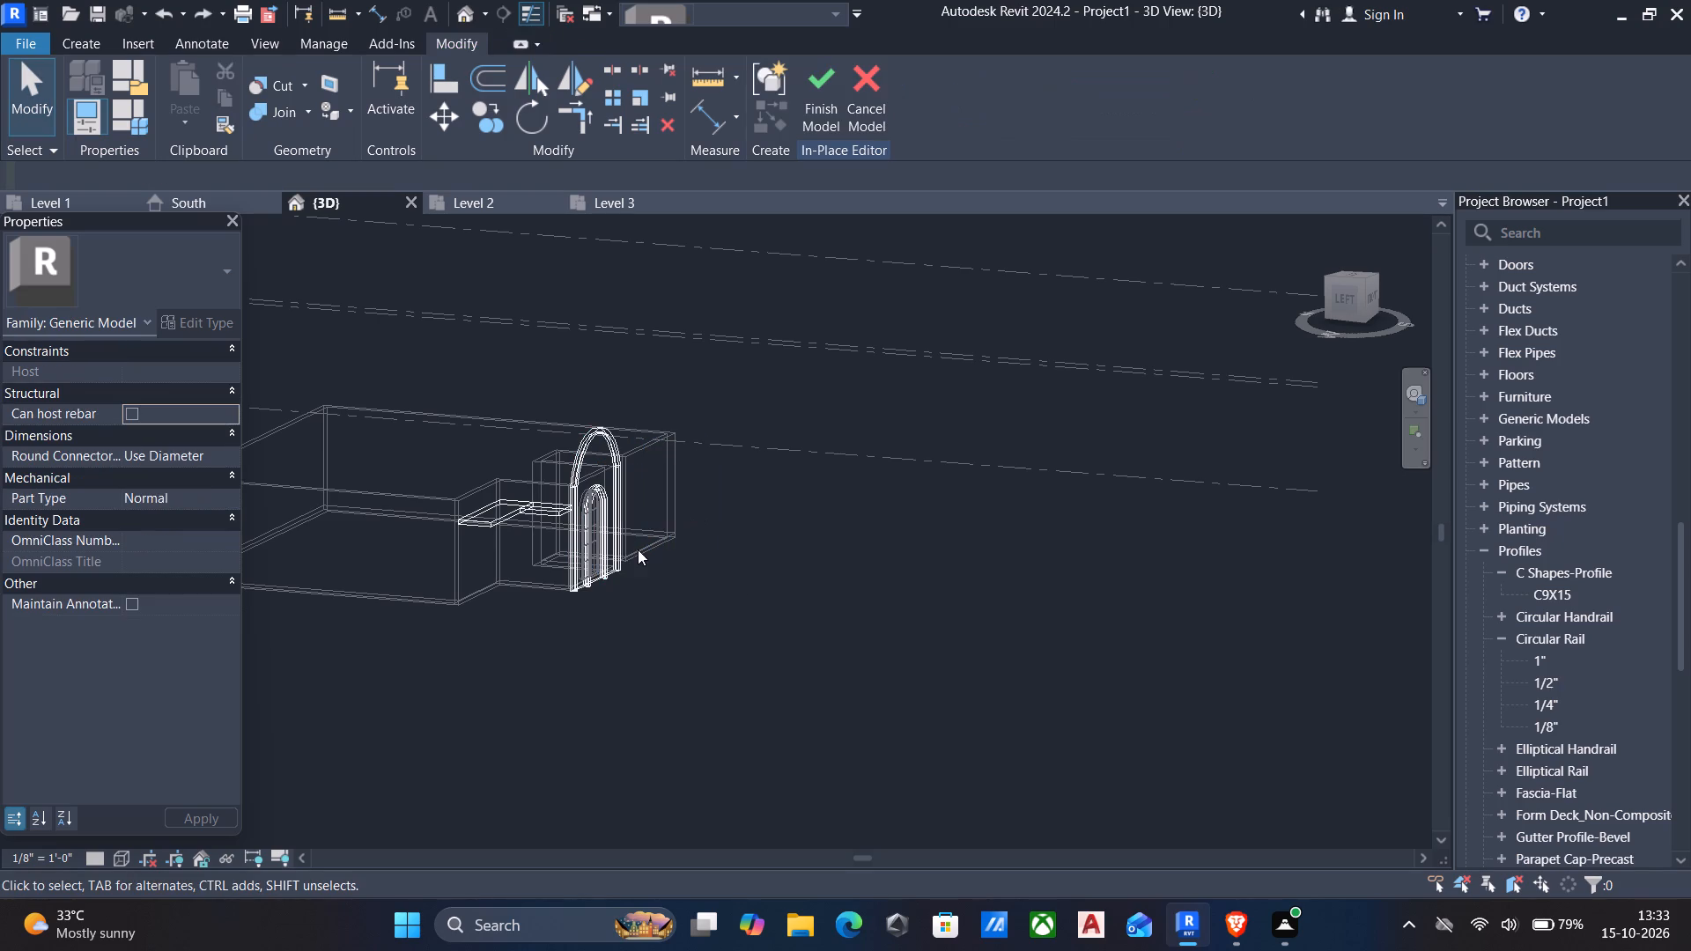
Examine the overlapping arch outlines around the arched window from the side and from behind.
{"action": "middle_click_drag", "start_coordinate": [633, 556], "coordinate": [743, 667], "text": "shift"}
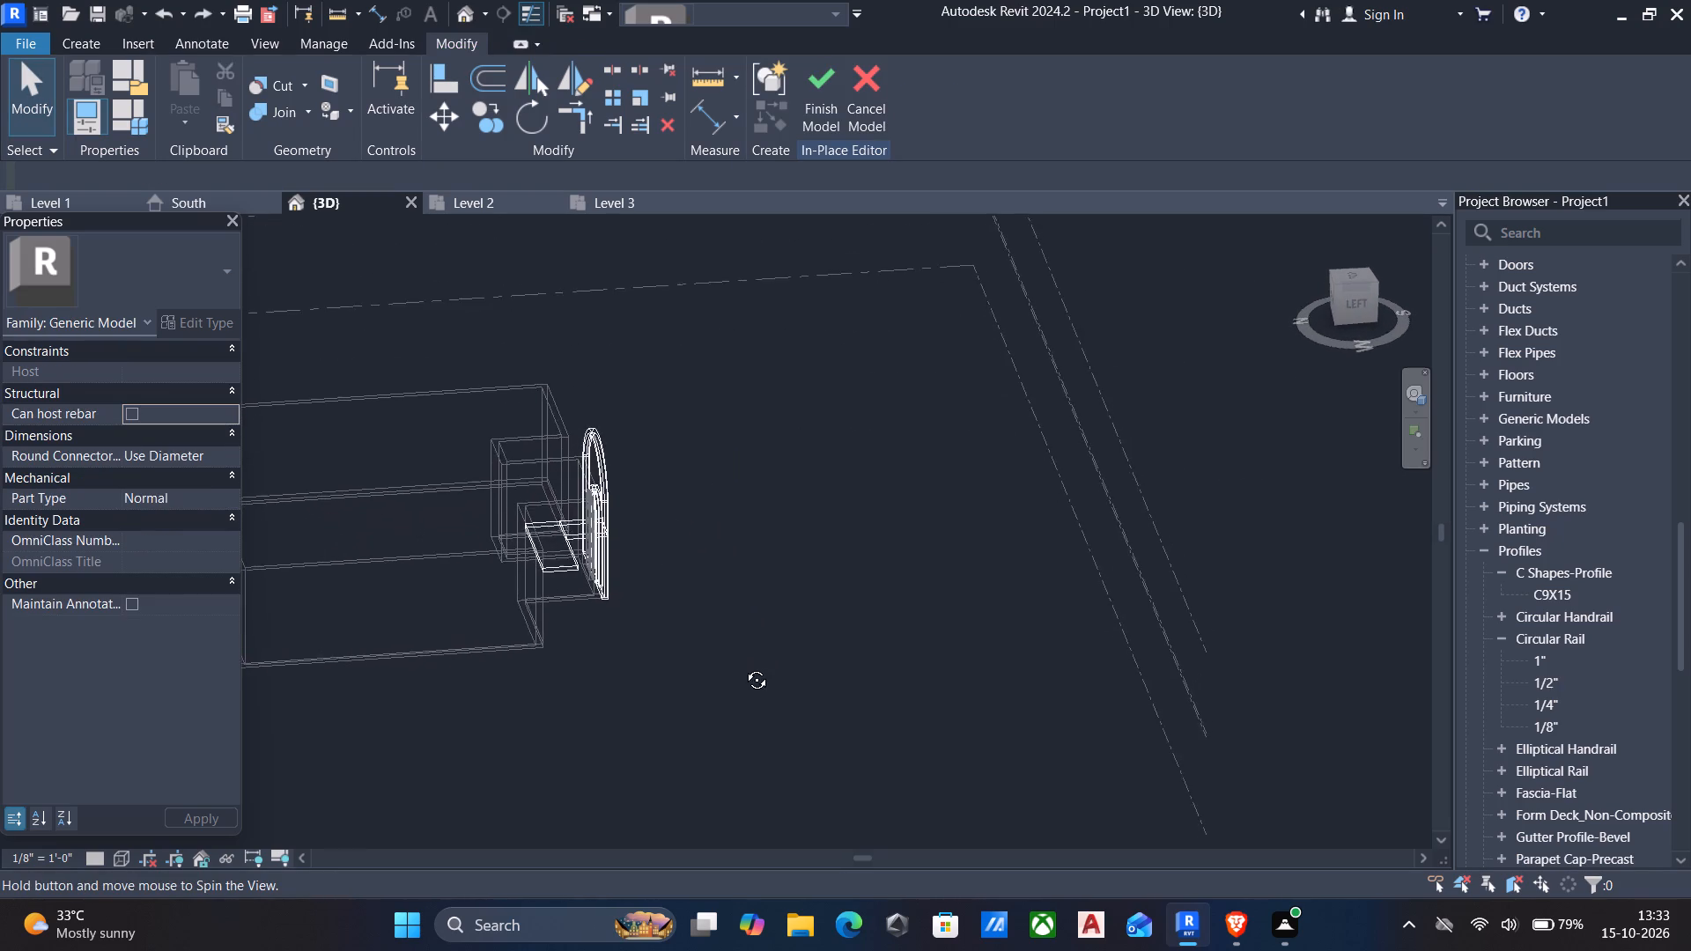
{"action": "middle_click_drag", "start_coordinate": [743, 667], "coordinate": [743, 674], "text": "shift"}
{"action": "scroll", "coordinate": [613, 560], "scroll_direction": "up", "scroll_amount": 4}
{"action": "scroll", "coordinate": [582, 492], "scroll_direction": "up", "scroll_amount": 4}
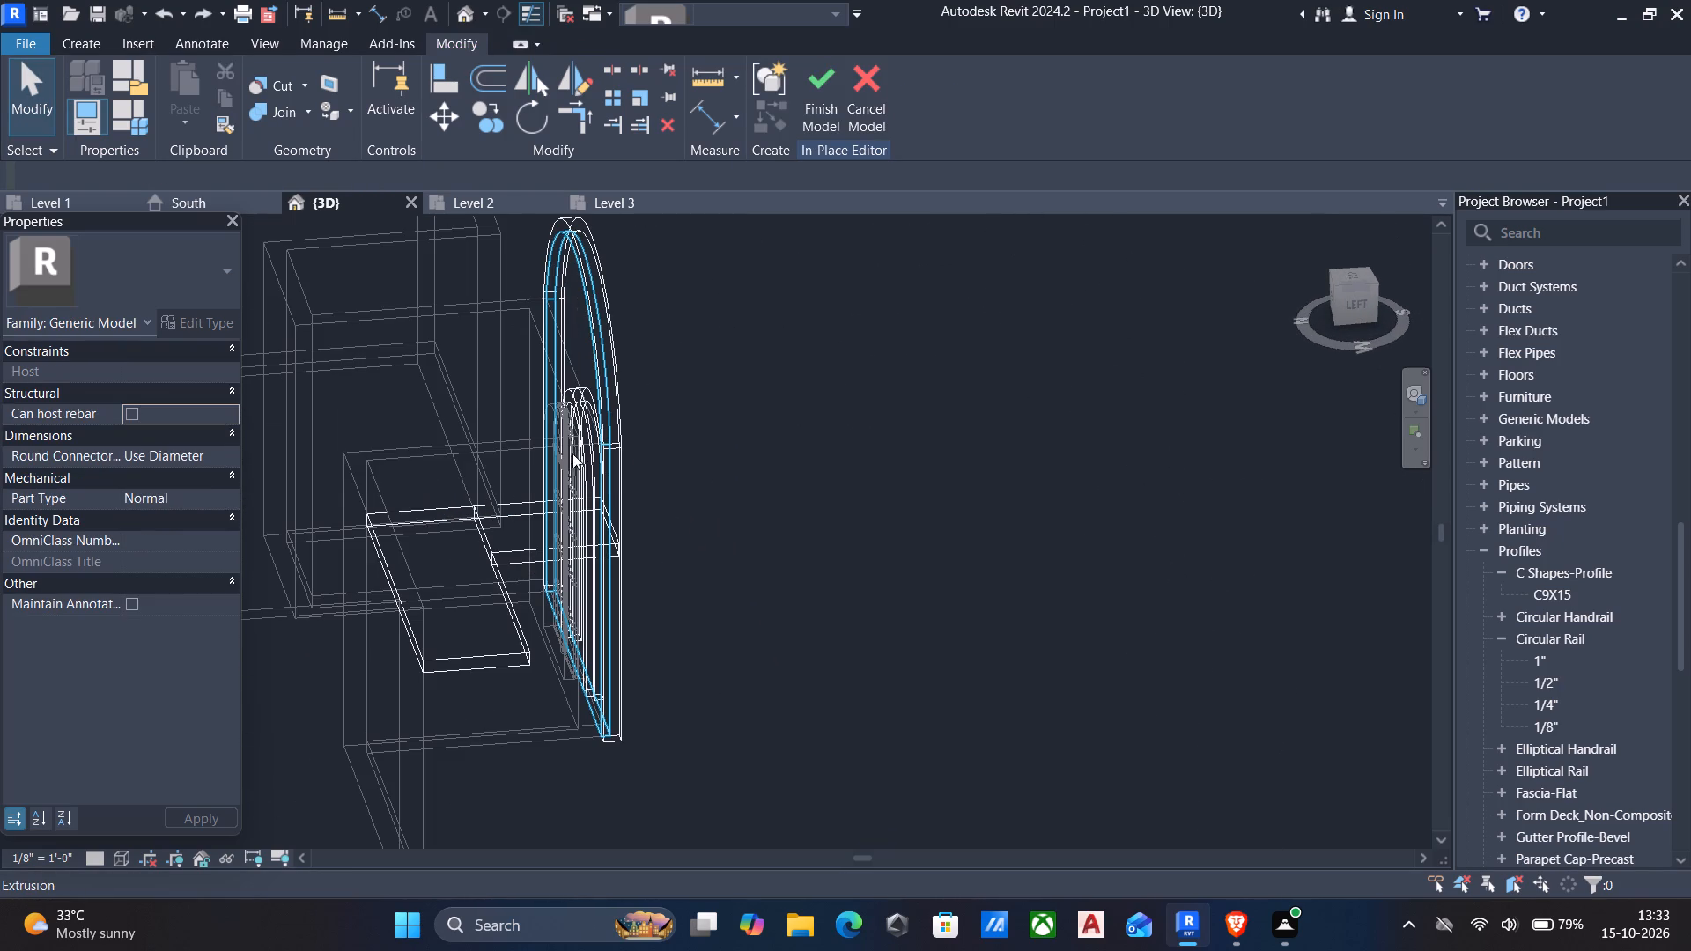
{"action": "scroll", "coordinate": [569, 440], "scroll_direction": "down", "scroll_amount": 1}
{"action": "middle_click_drag", "start_coordinate": [569, 440], "coordinate": [816, 632], "text": "shift"}
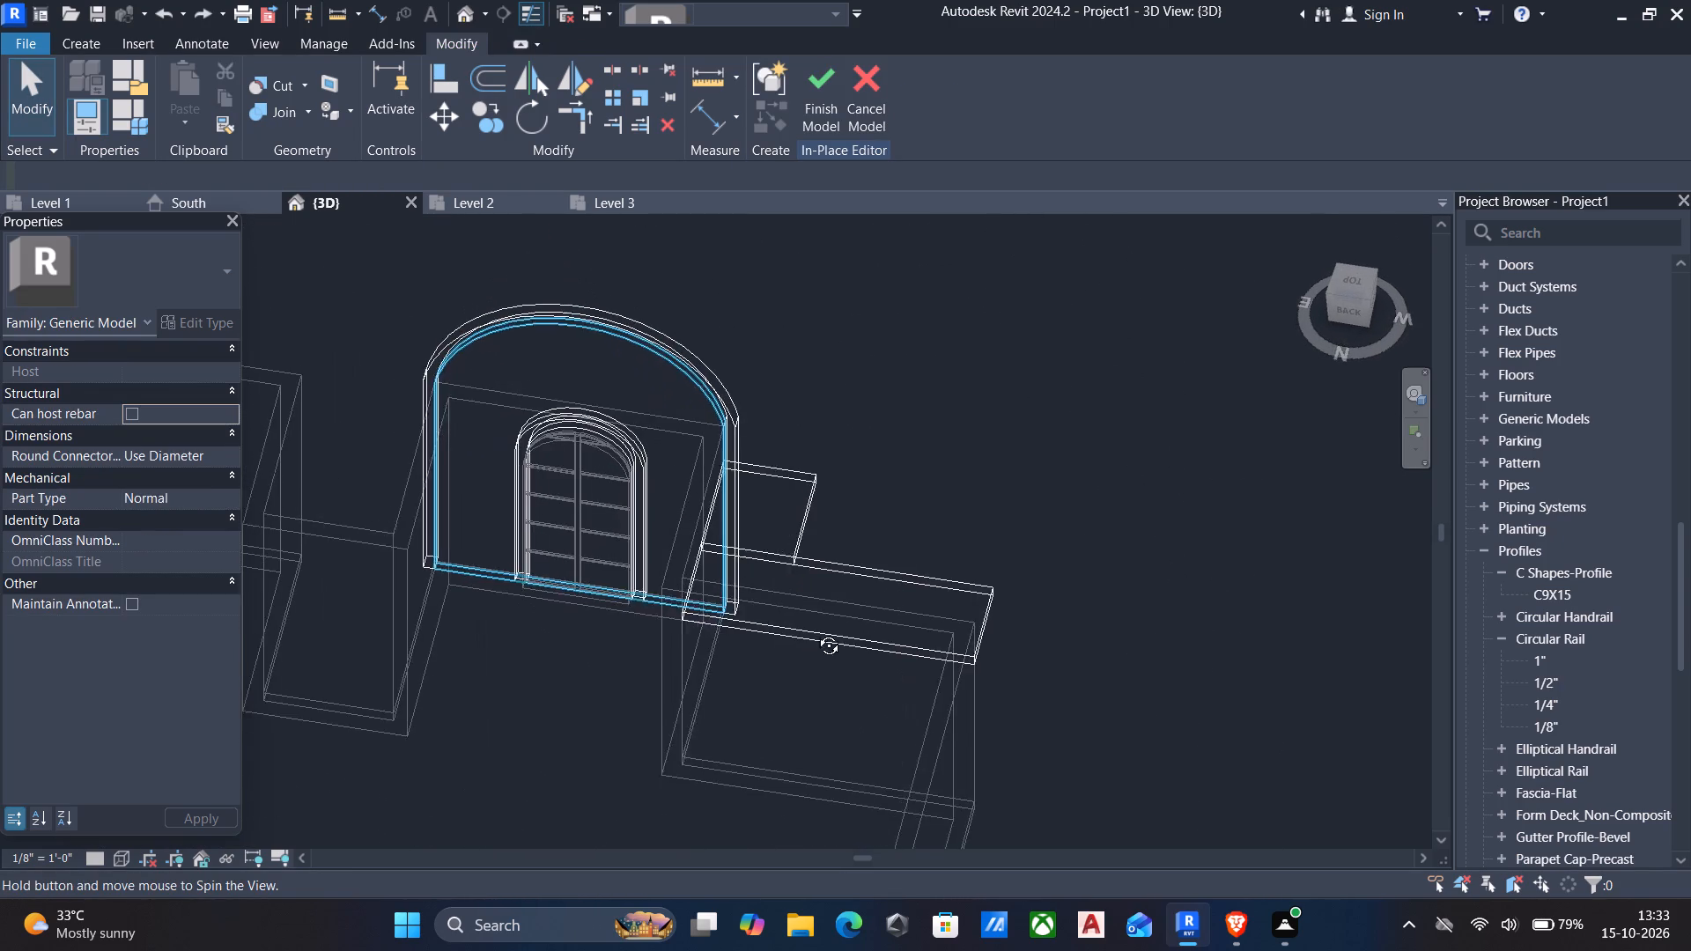
{"action": "middle_click_drag", "start_coordinate": [816, 632], "coordinate": [816, 642], "text": "shift"}
{"action": "scroll", "coordinate": [592, 444], "scroll_direction": "up", "scroll_amount": 4}
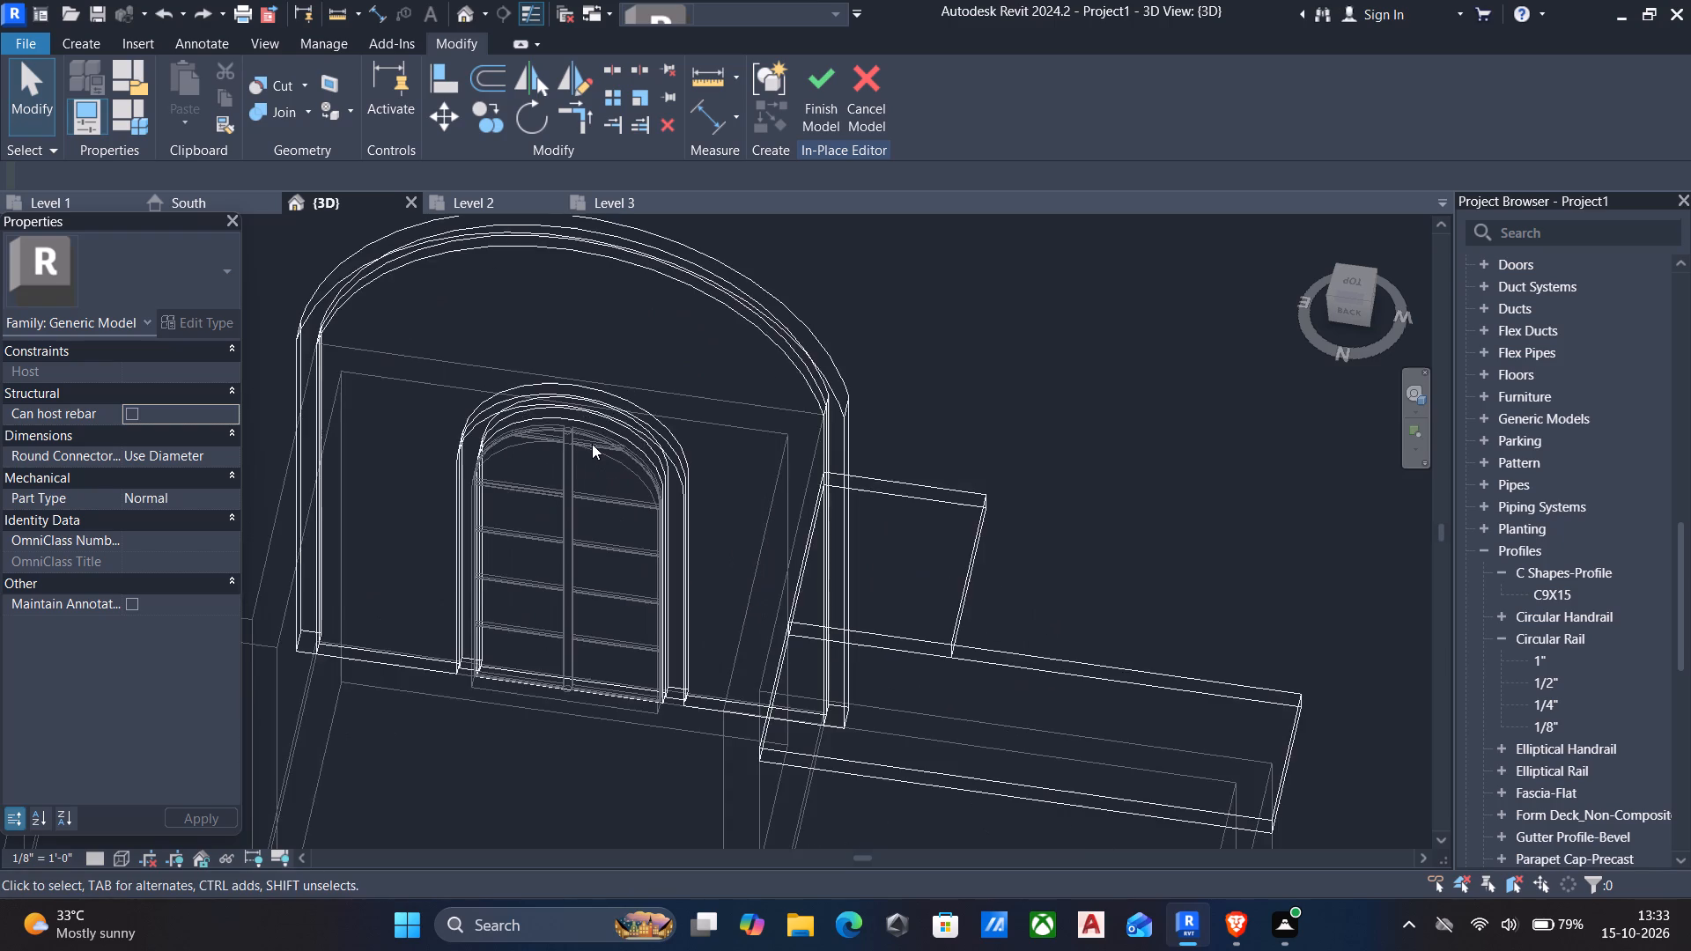
{"action": "scroll", "coordinate": [592, 444], "scroll_direction": "up", "scroll_amount": 8}
{"action": "left_click", "coordinate": [587, 422]}
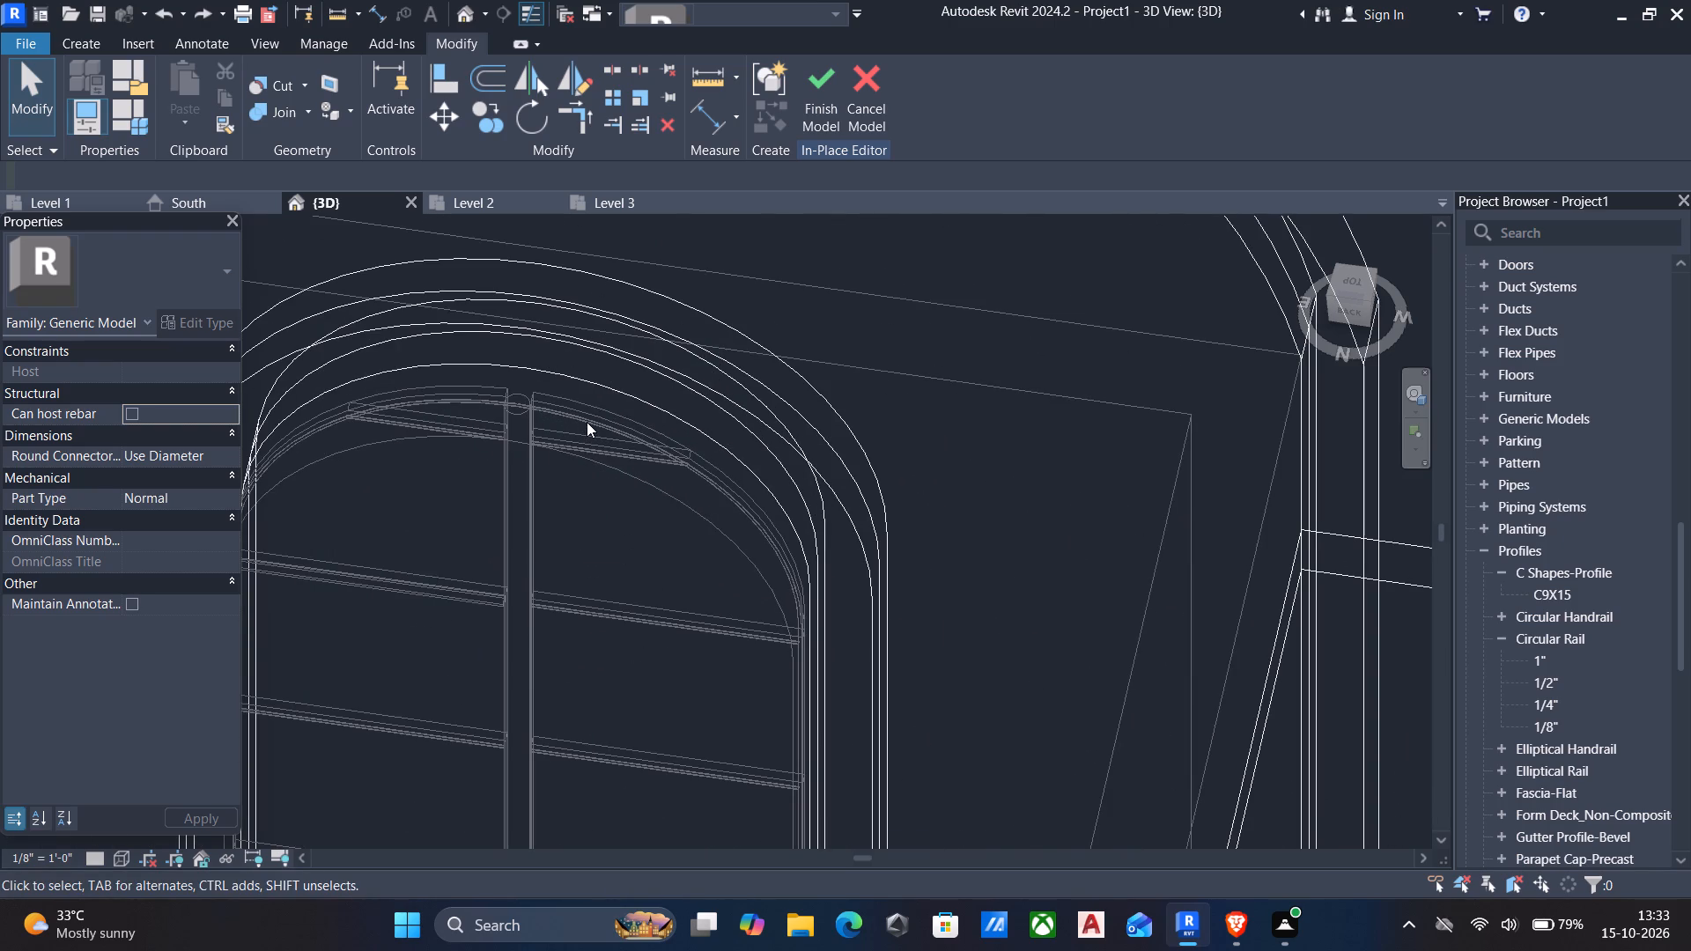
{"action": "scroll", "coordinate": [587, 422], "scroll_direction": "down", "scroll_amount": 5}
{"action": "double_click", "coordinate": [590, 427]}
{"action": "middle_click_drag", "start_coordinate": [590, 427], "coordinate": [395, 457], "text": "shift"}
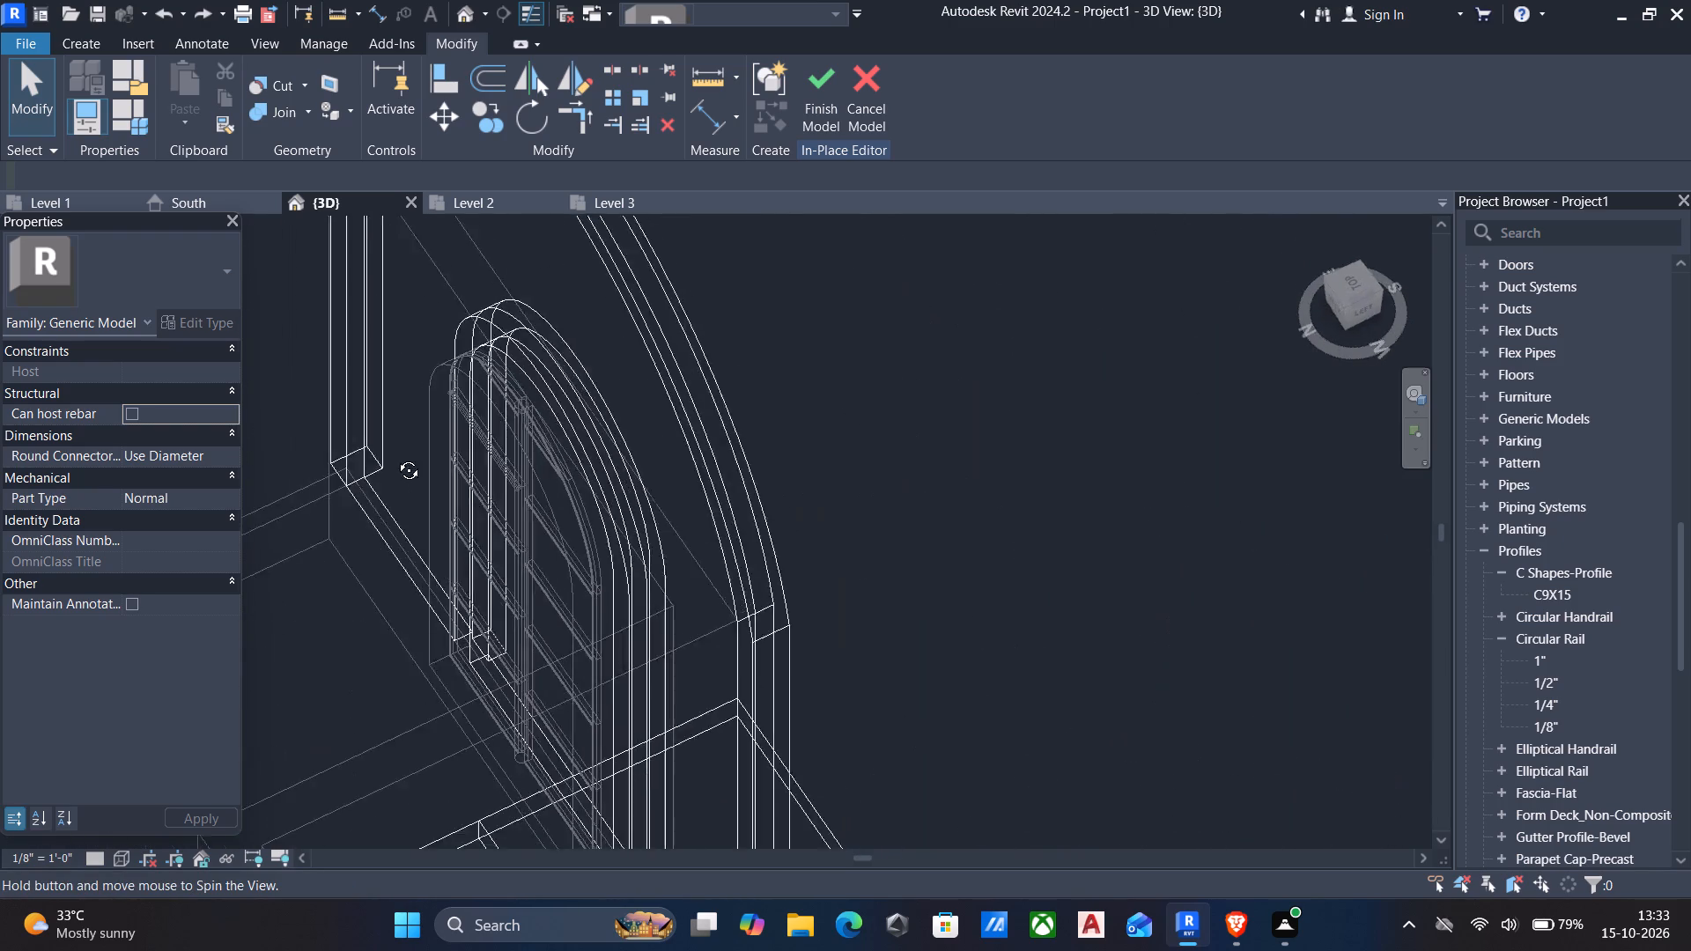
{"action": "middle_click_drag", "start_coordinate": [395, 457], "coordinate": [332, 401], "text": "shift"}
Undo back to the window band's void sketch, set its Extrusion End to 2' 0", and finish the void extrusion.
{"action": "key", "text": "ctrl+z"}
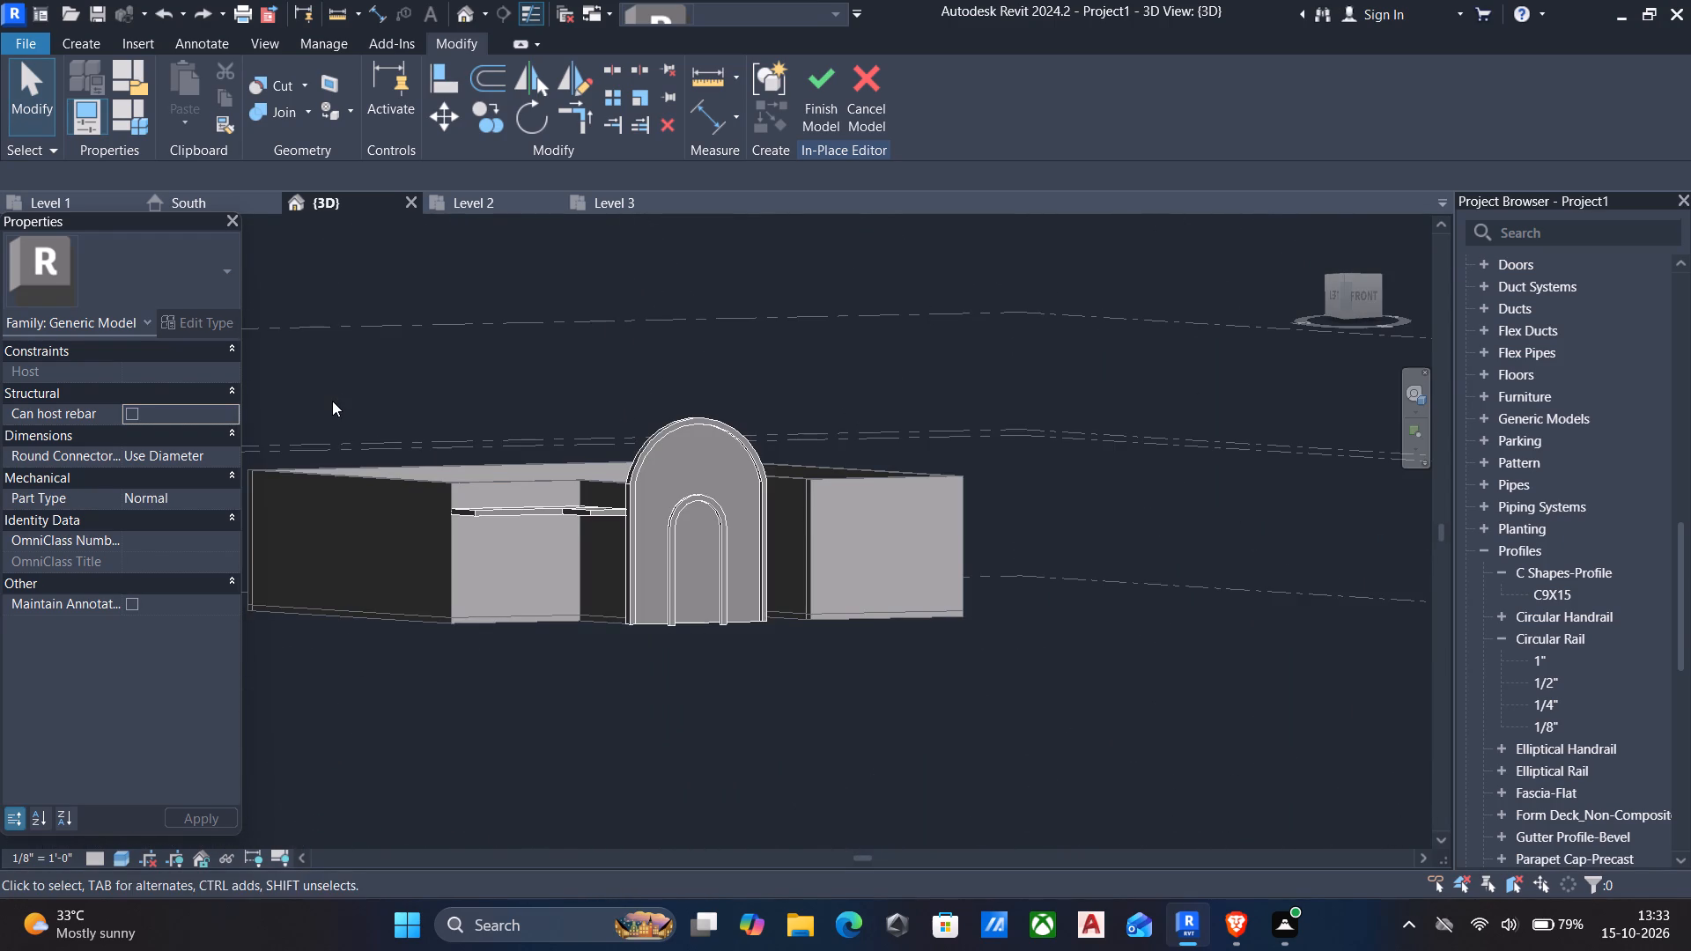
{"action": "key", "text": "ctrl+z"}
{"action": "key", "text": "ctrl+z"}
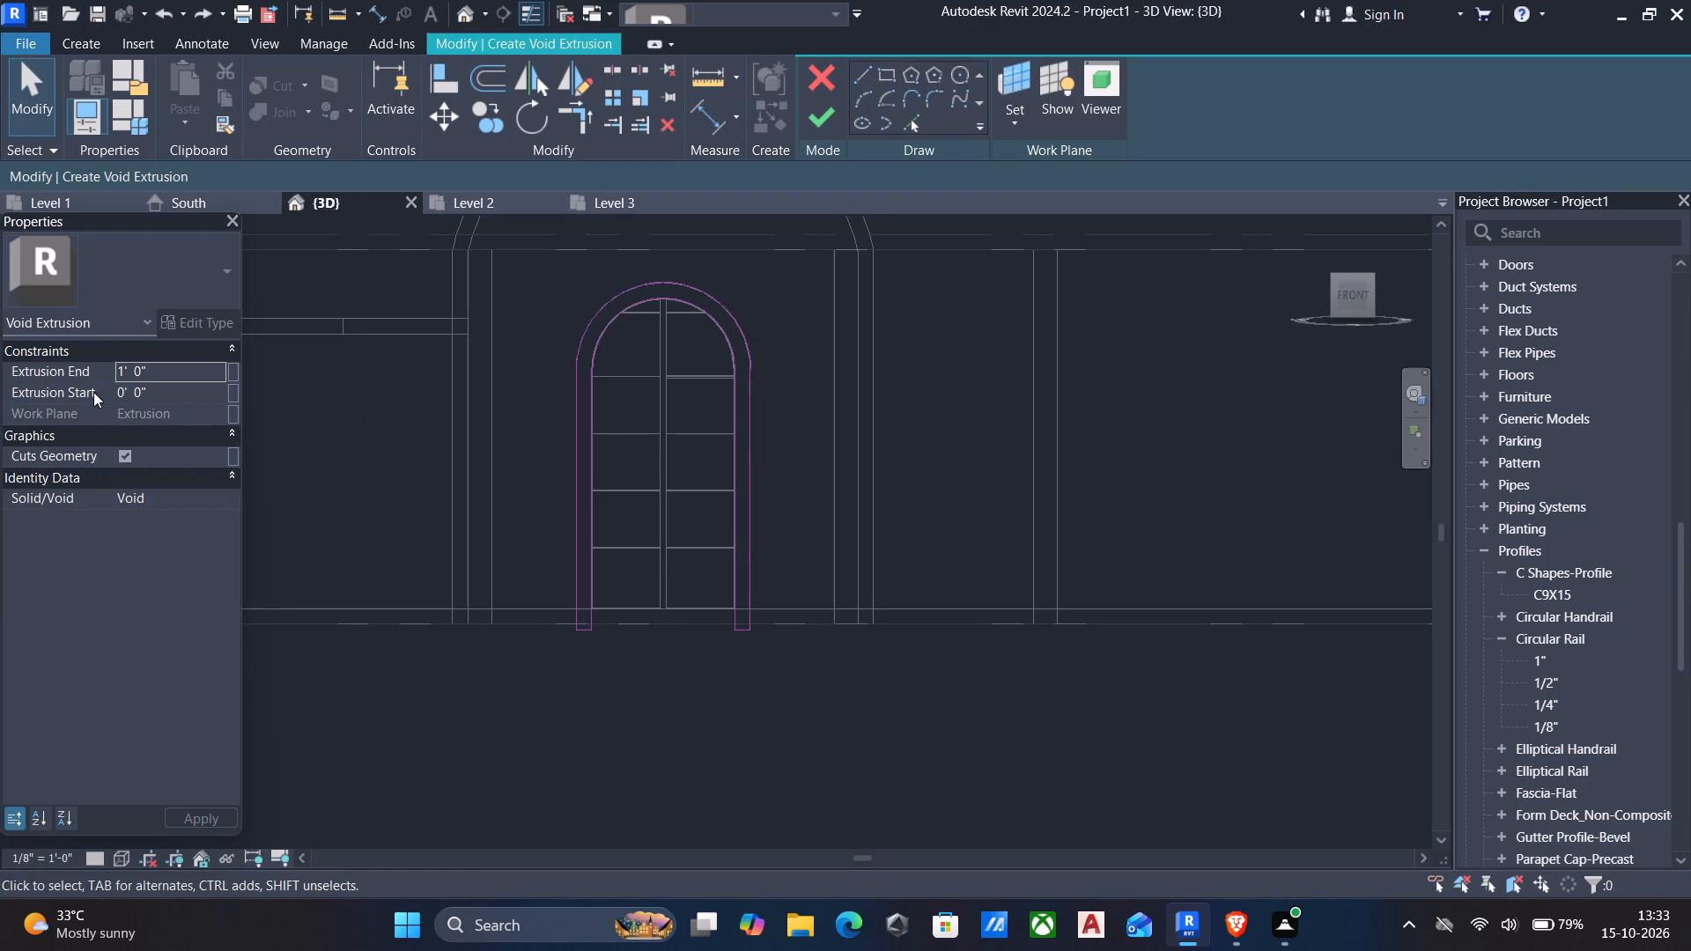
{"action": "left_click", "coordinate": [188, 370]}
{"action": "type", "text": "2'"}
{"action": "left_click", "coordinate": [816, 114]}
Finish the in-place model of the arched front entrance.
{"action": "scroll", "coordinate": [901, 390], "scroll_direction": "down", "scroll_amount": 4}
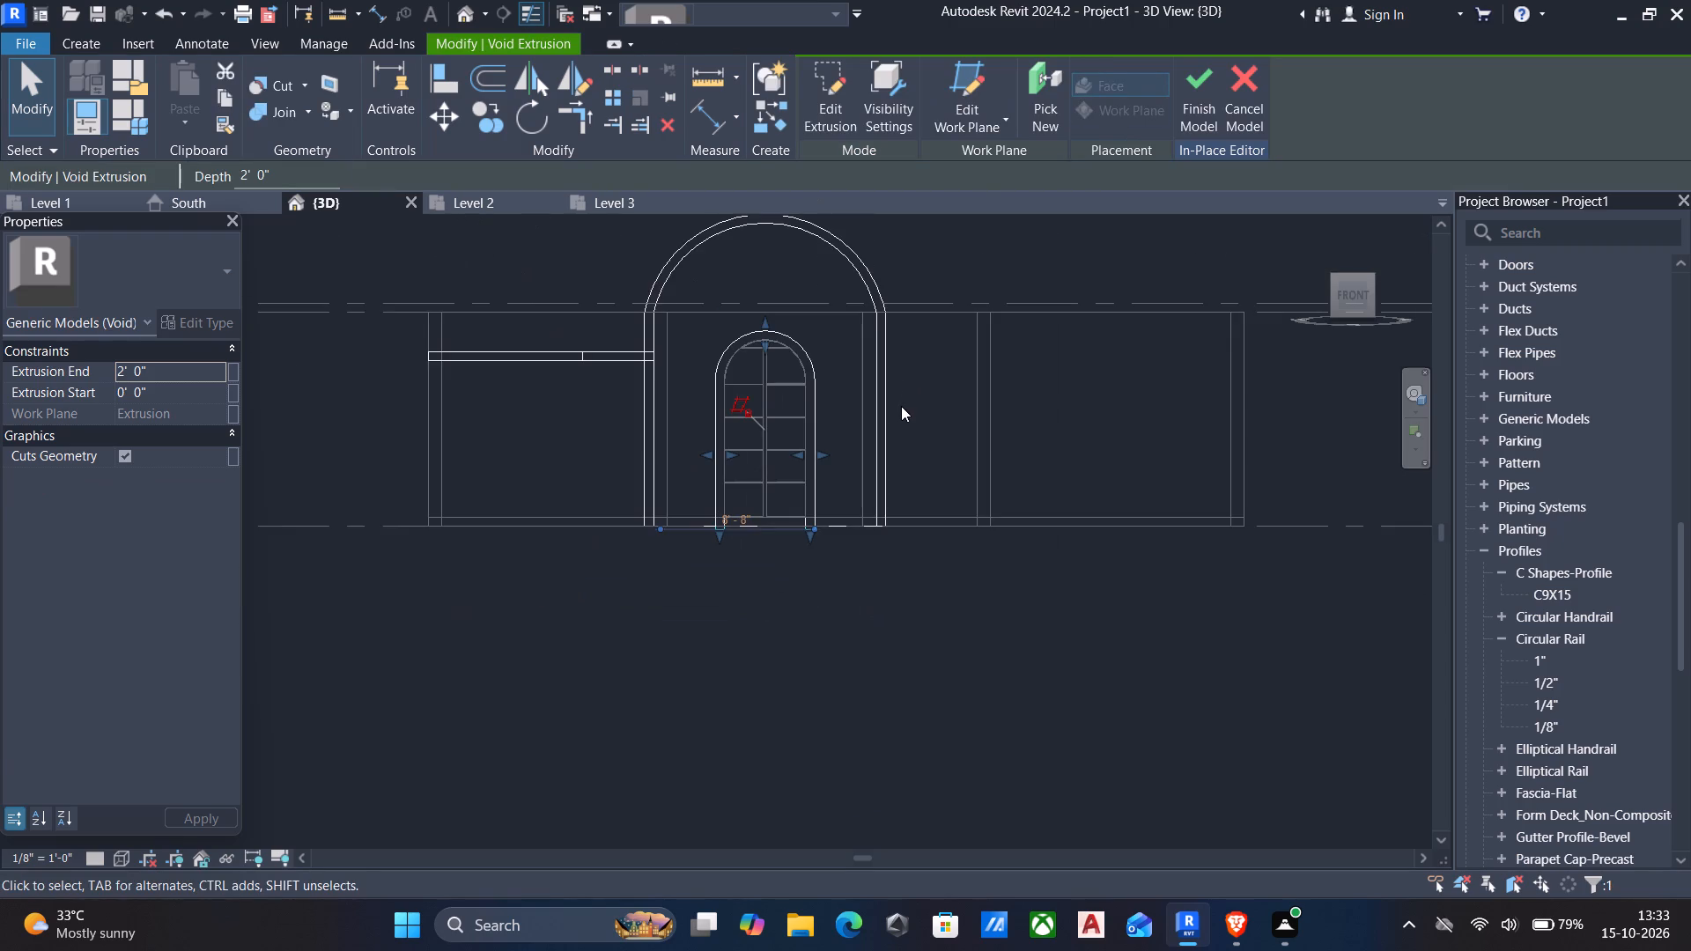
{"action": "middle_click_drag", "start_coordinate": [901, 406], "coordinate": [1143, 641], "text": "shift"}
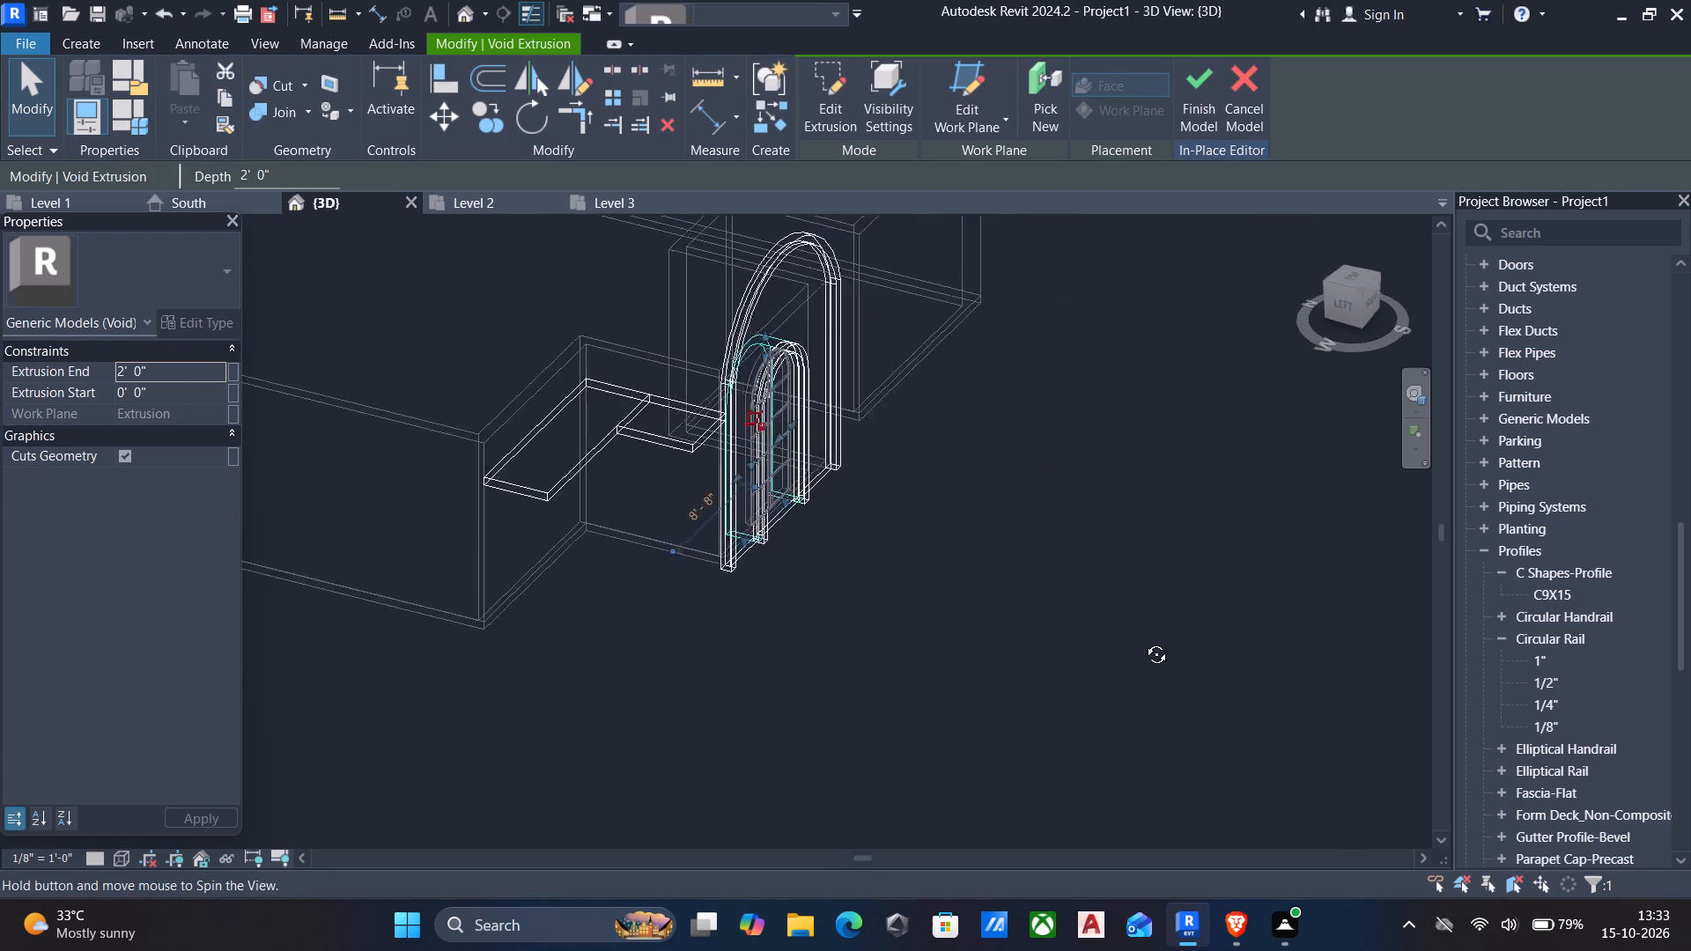
{"action": "middle_click_drag", "start_coordinate": [1143, 641], "coordinate": [1216, 632], "text": "shift"}
{"action": "scroll", "coordinate": [965, 621], "scroll_direction": "up", "scroll_amount": 5}
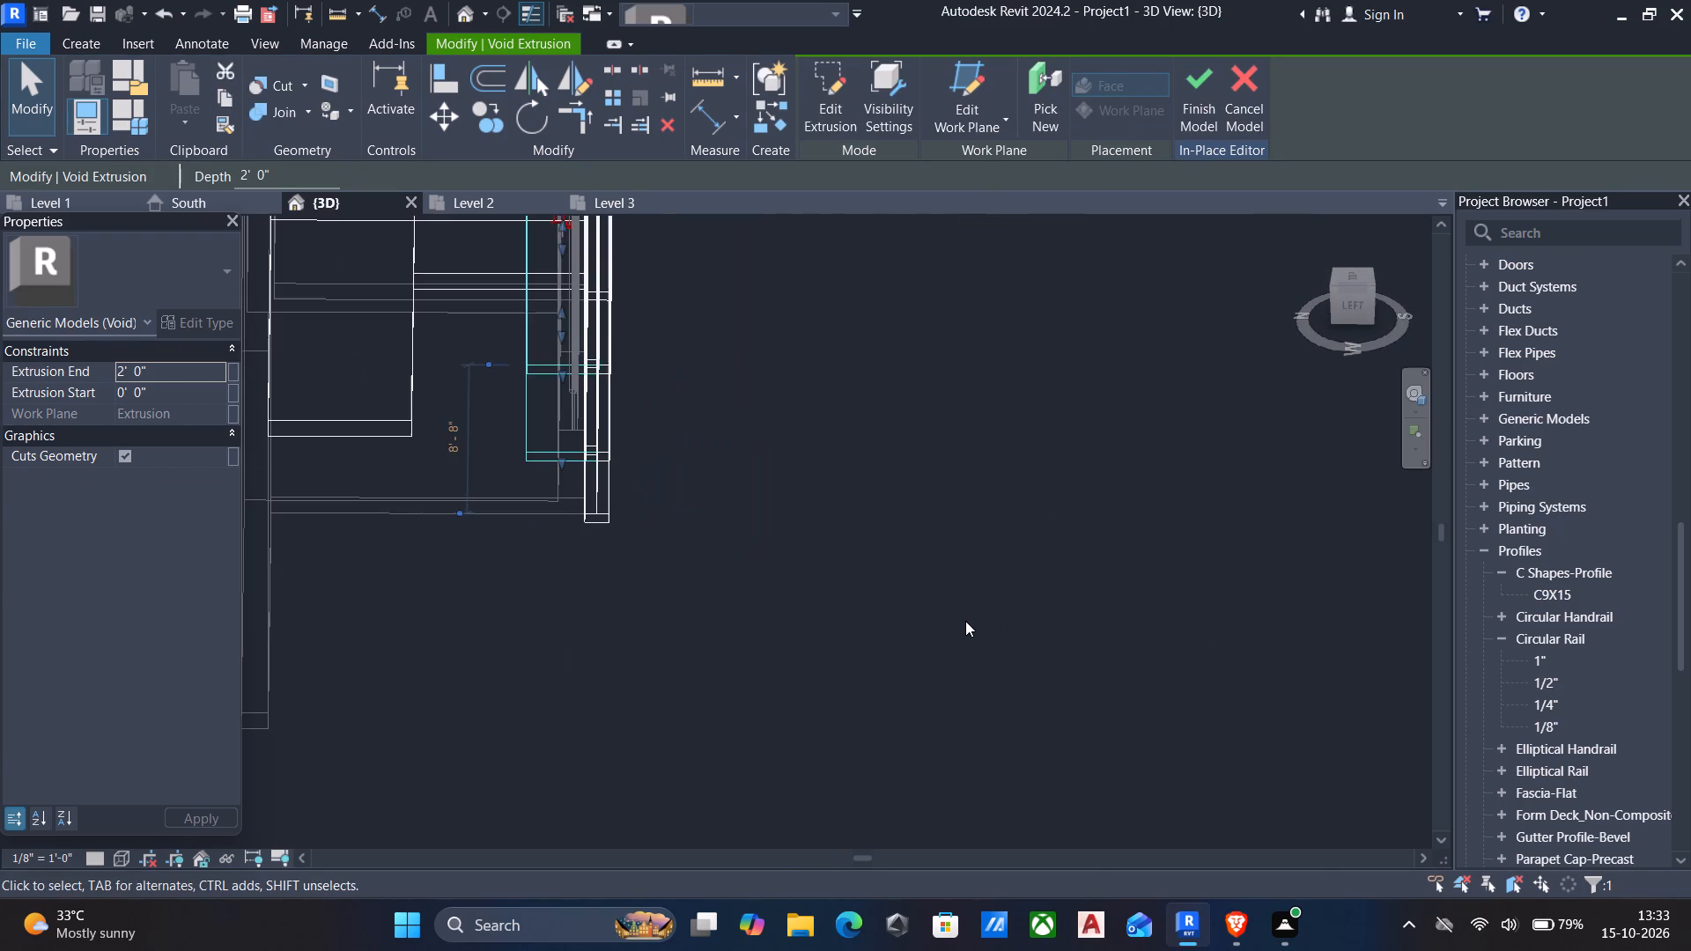
{"action": "key", "text": "Escape"}
{"action": "middle_click_drag", "start_coordinate": [965, 621], "coordinate": [764, 652]}
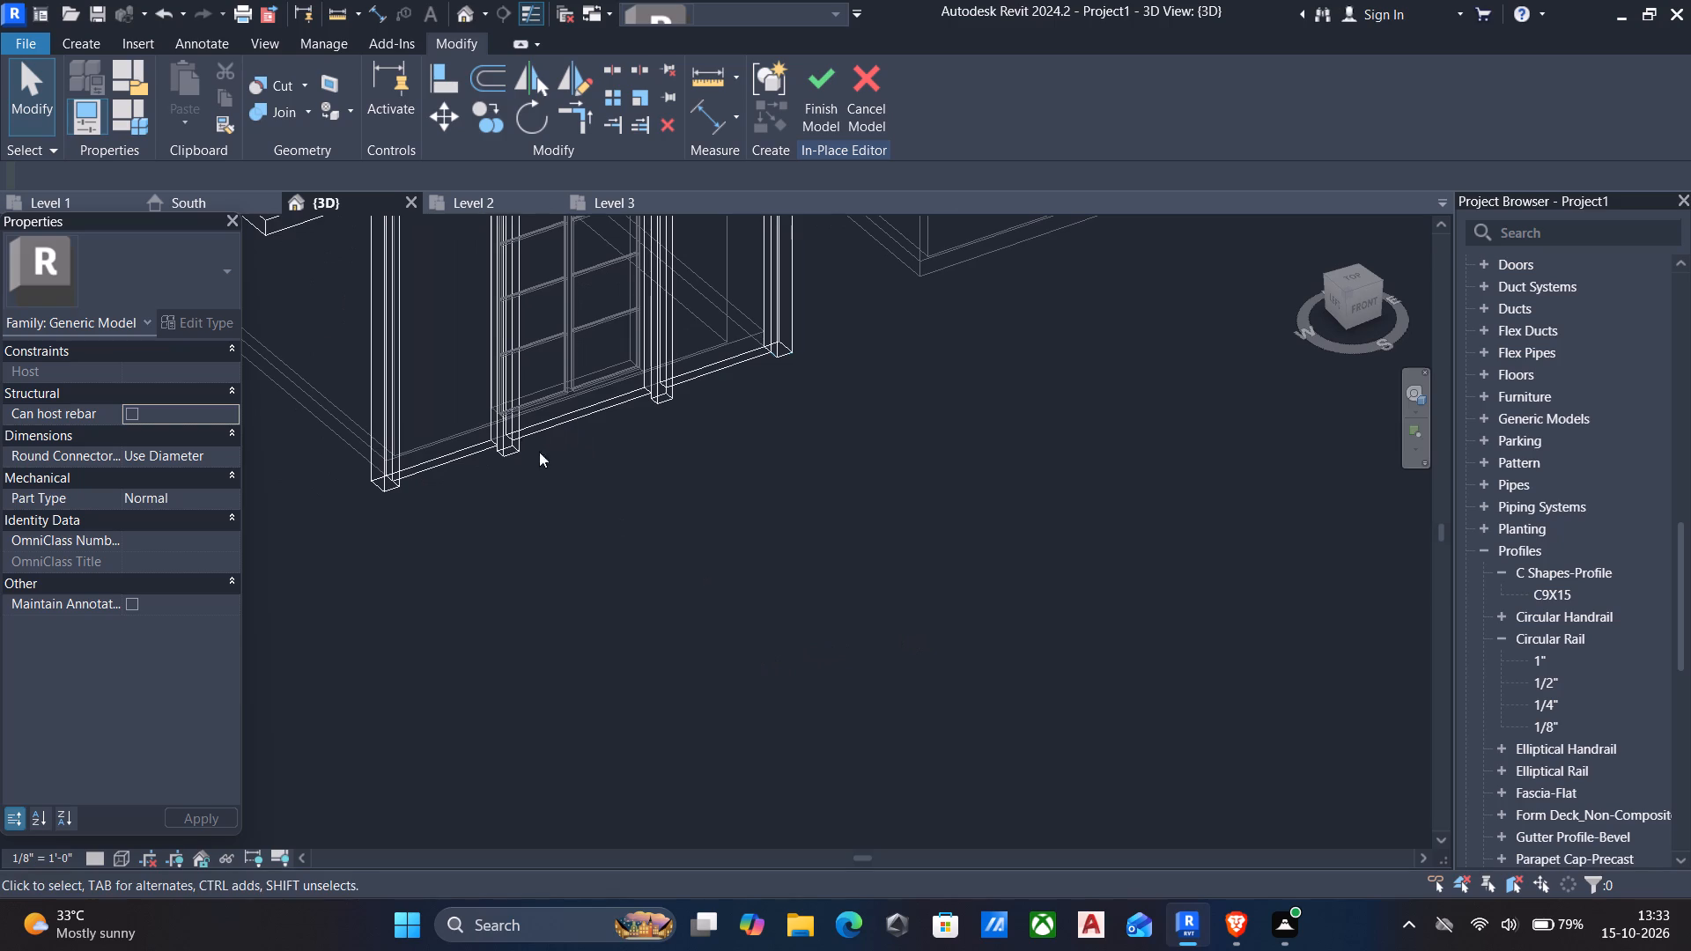
{"action": "left_click", "coordinate": [559, 394]}
{"action": "scroll", "coordinate": [559, 394], "scroll_direction": "down", "scroll_amount": 5}
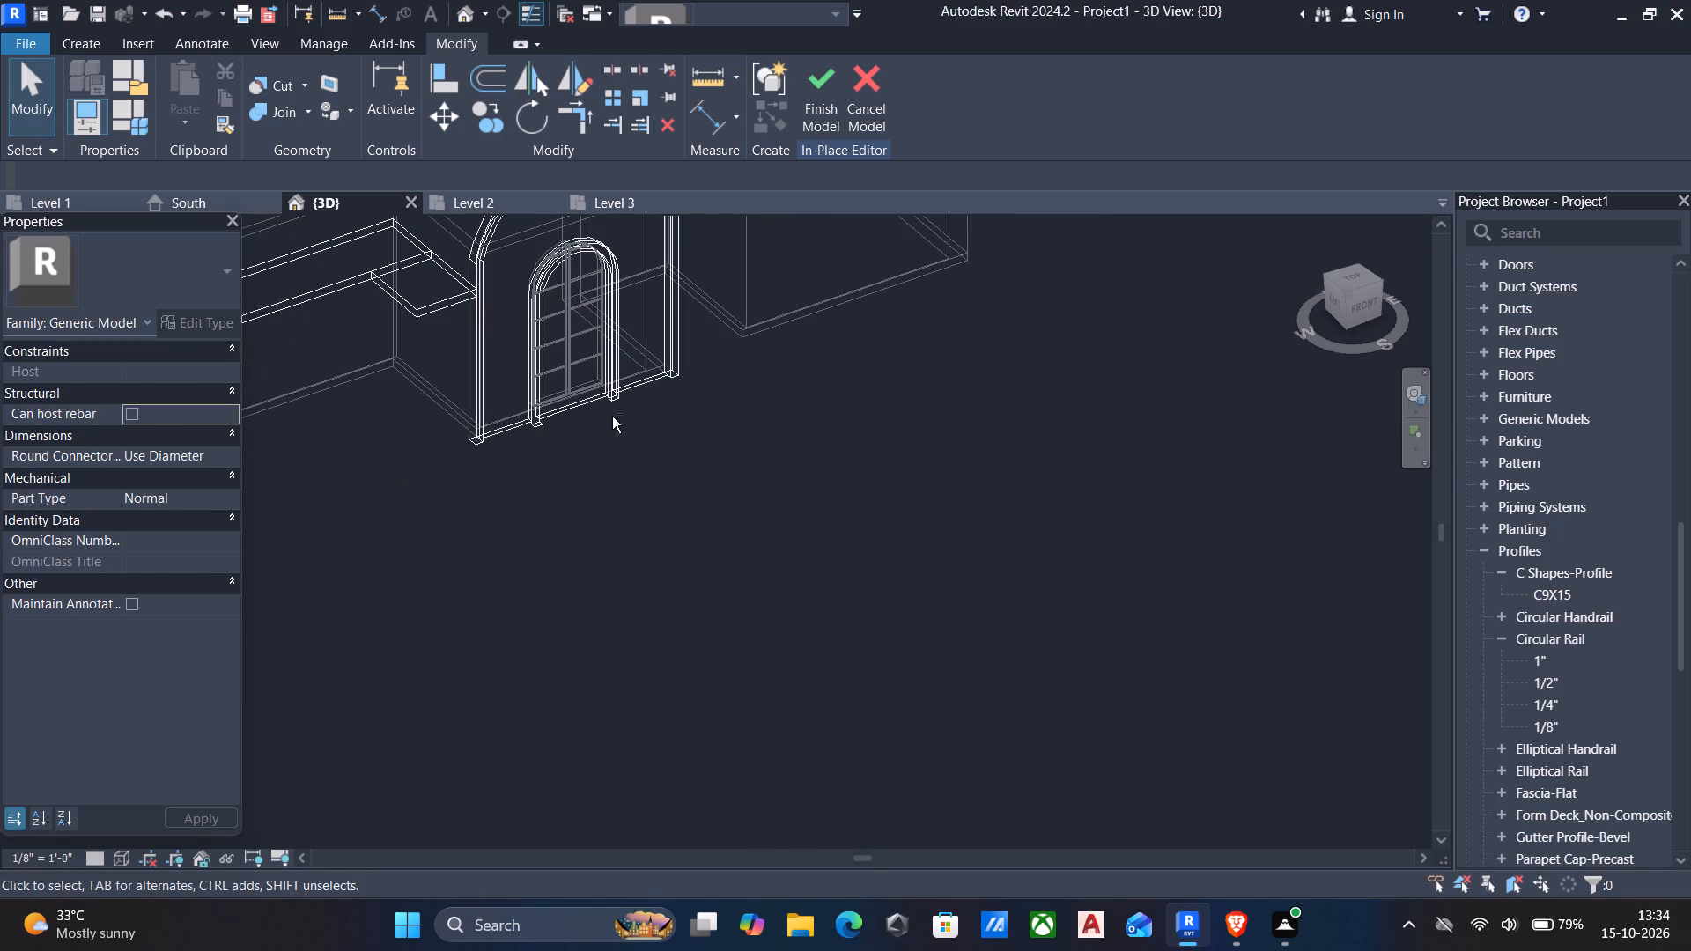
{"action": "left_click", "coordinate": [818, 77]}
Examine the arched curtain wall, its grid lines and the 9" wall around it from the front, side and back.
{"action": "scroll", "coordinate": [752, 343], "scroll_direction": "down", "scroll_amount": 2}
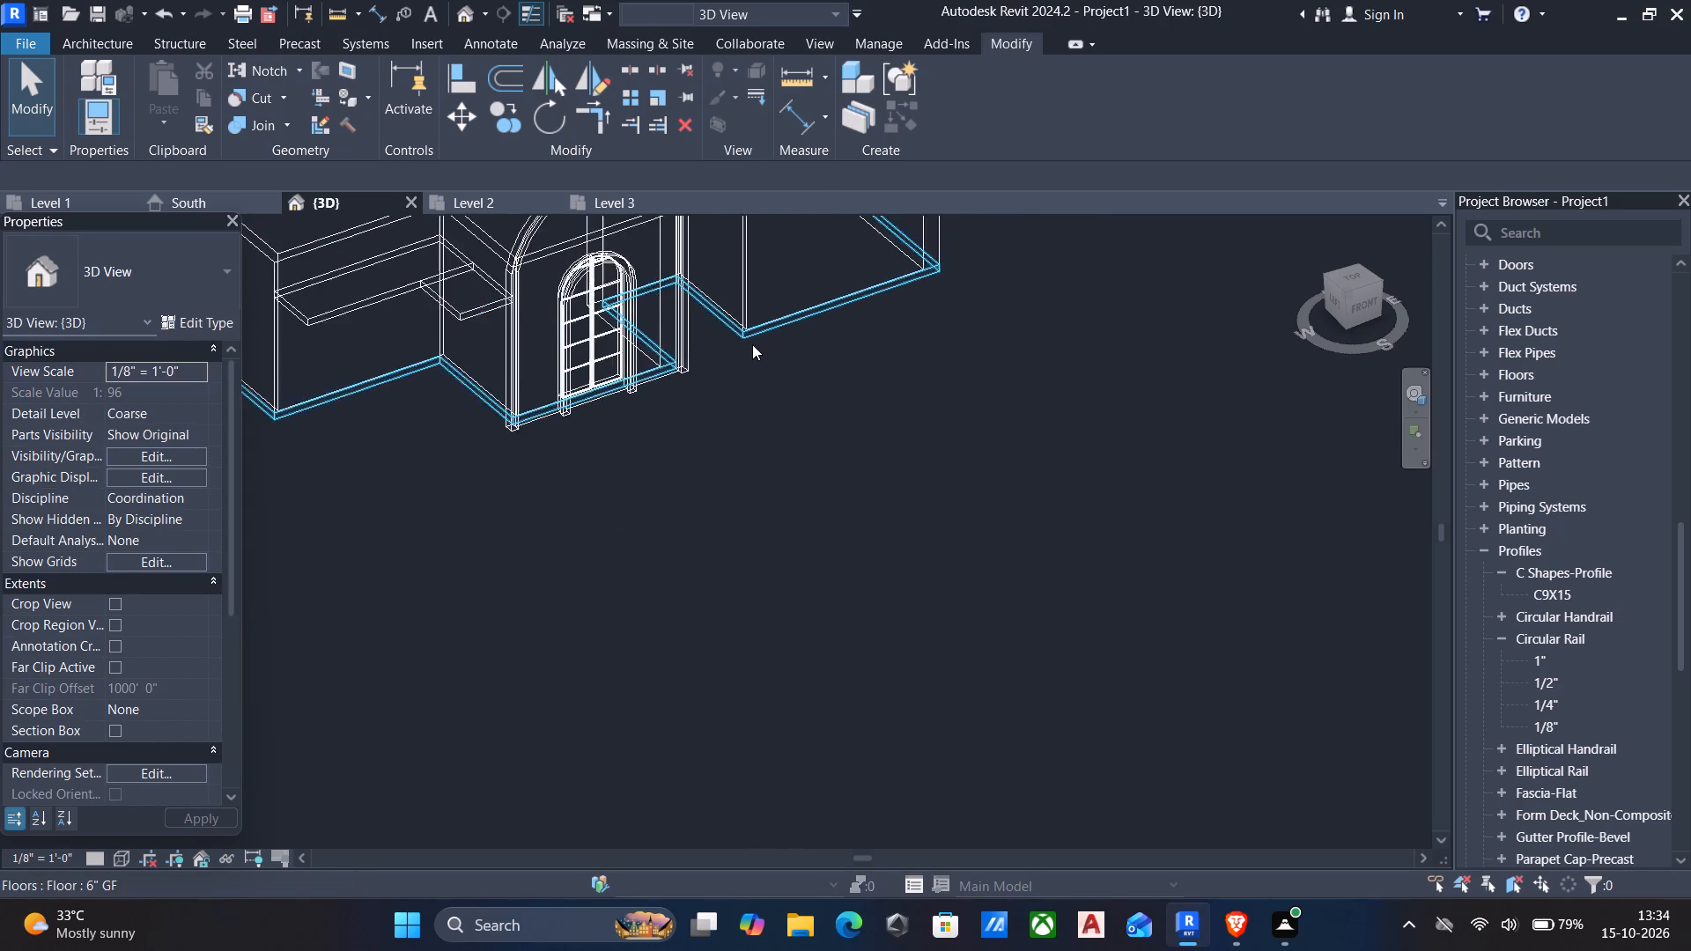
{"action": "middle_click_drag", "start_coordinate": [607, 300], "coordinate": [616, 300], "text": "shift"}
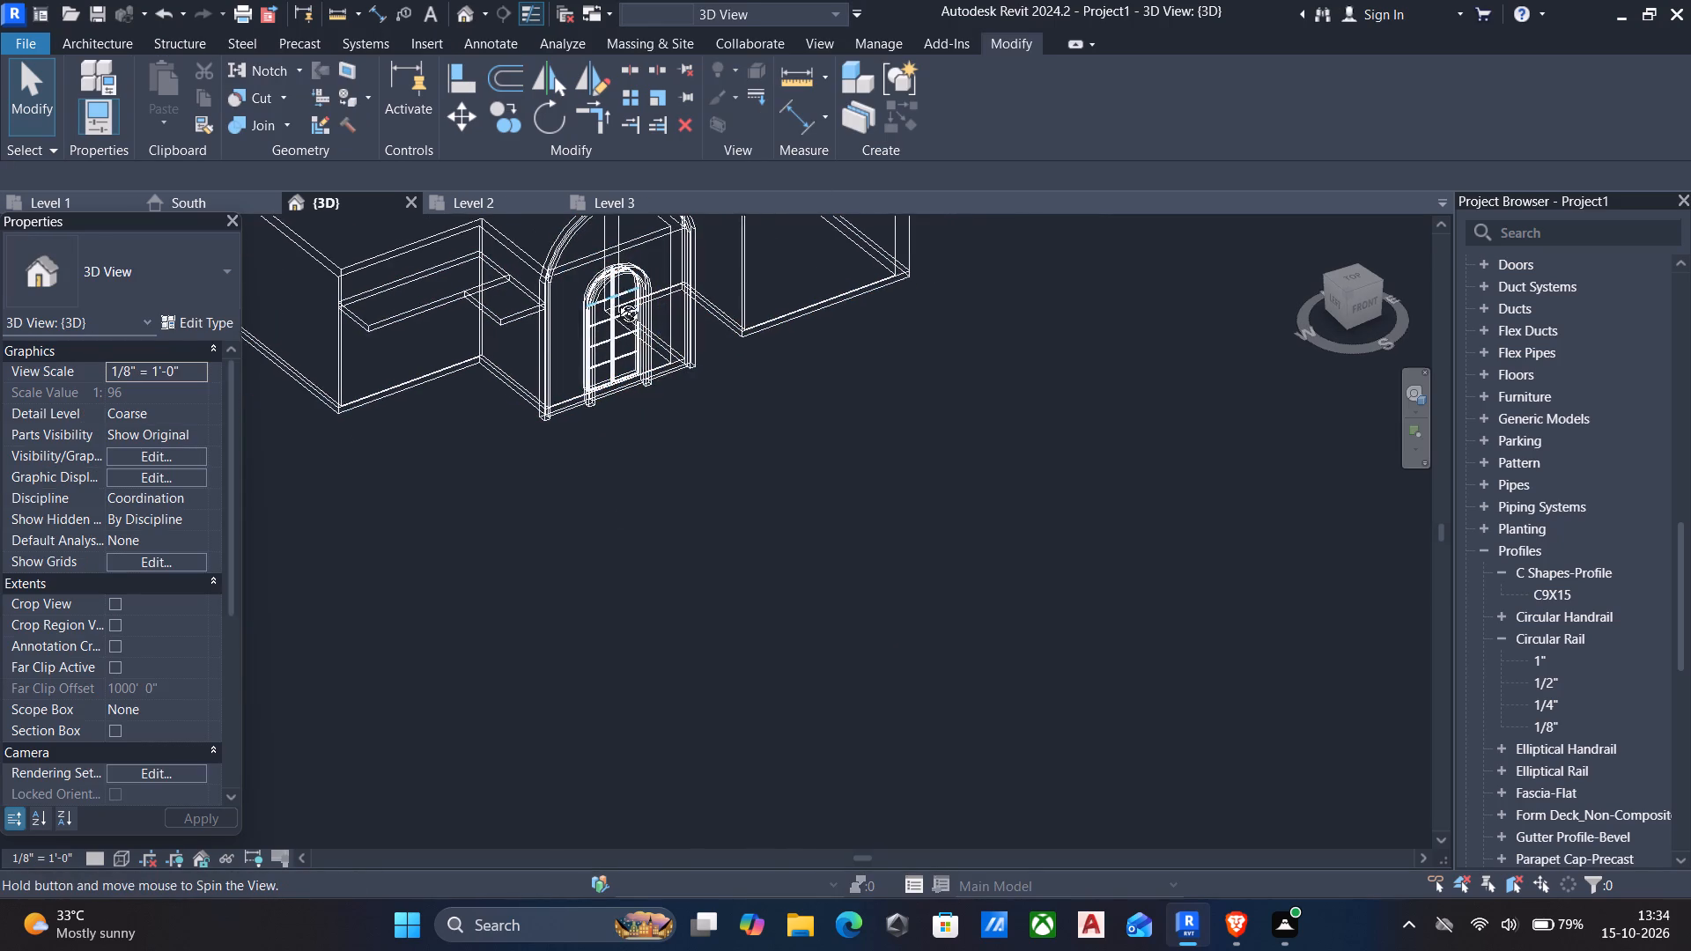
{"action": "middle_click_drag", "start_coordinate": [616, 300], "coordinate": [822, 365], "text": "shift"}
{"action": "middle_click_drag", "start_coordinate": [650, 328], "coordinate": [752, 335], "text": "shift"}
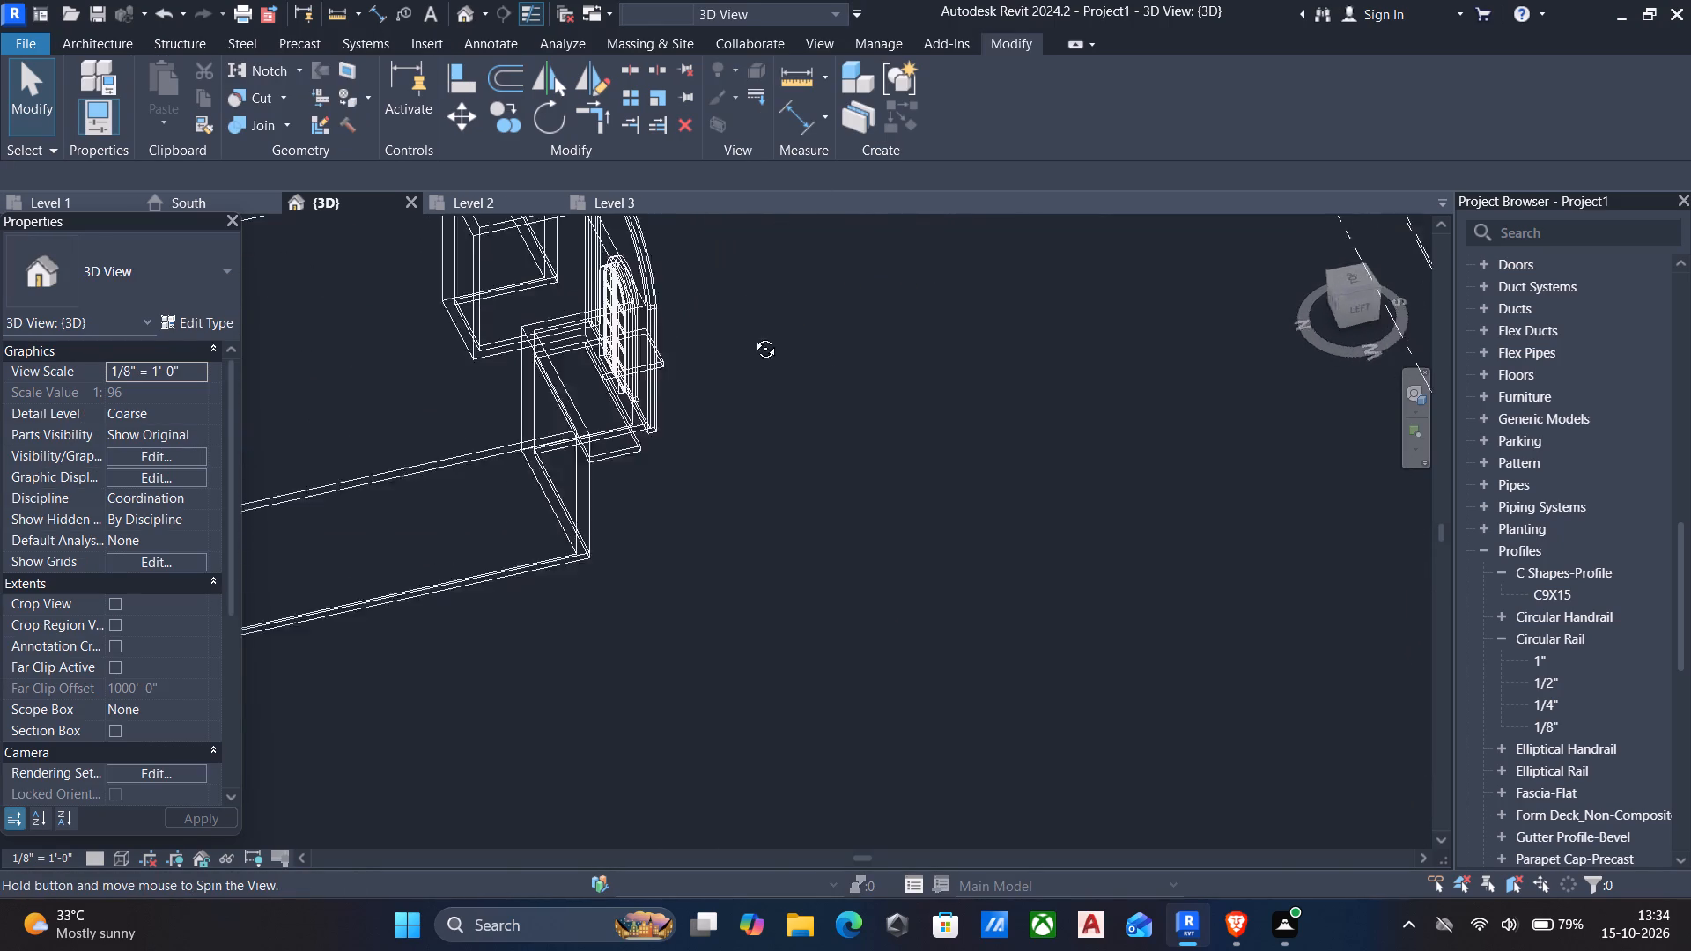
{"action": "middle_click_drag", "start_coordinate": [752, 335], "coordinate": [911, 360], "text": "shift"}
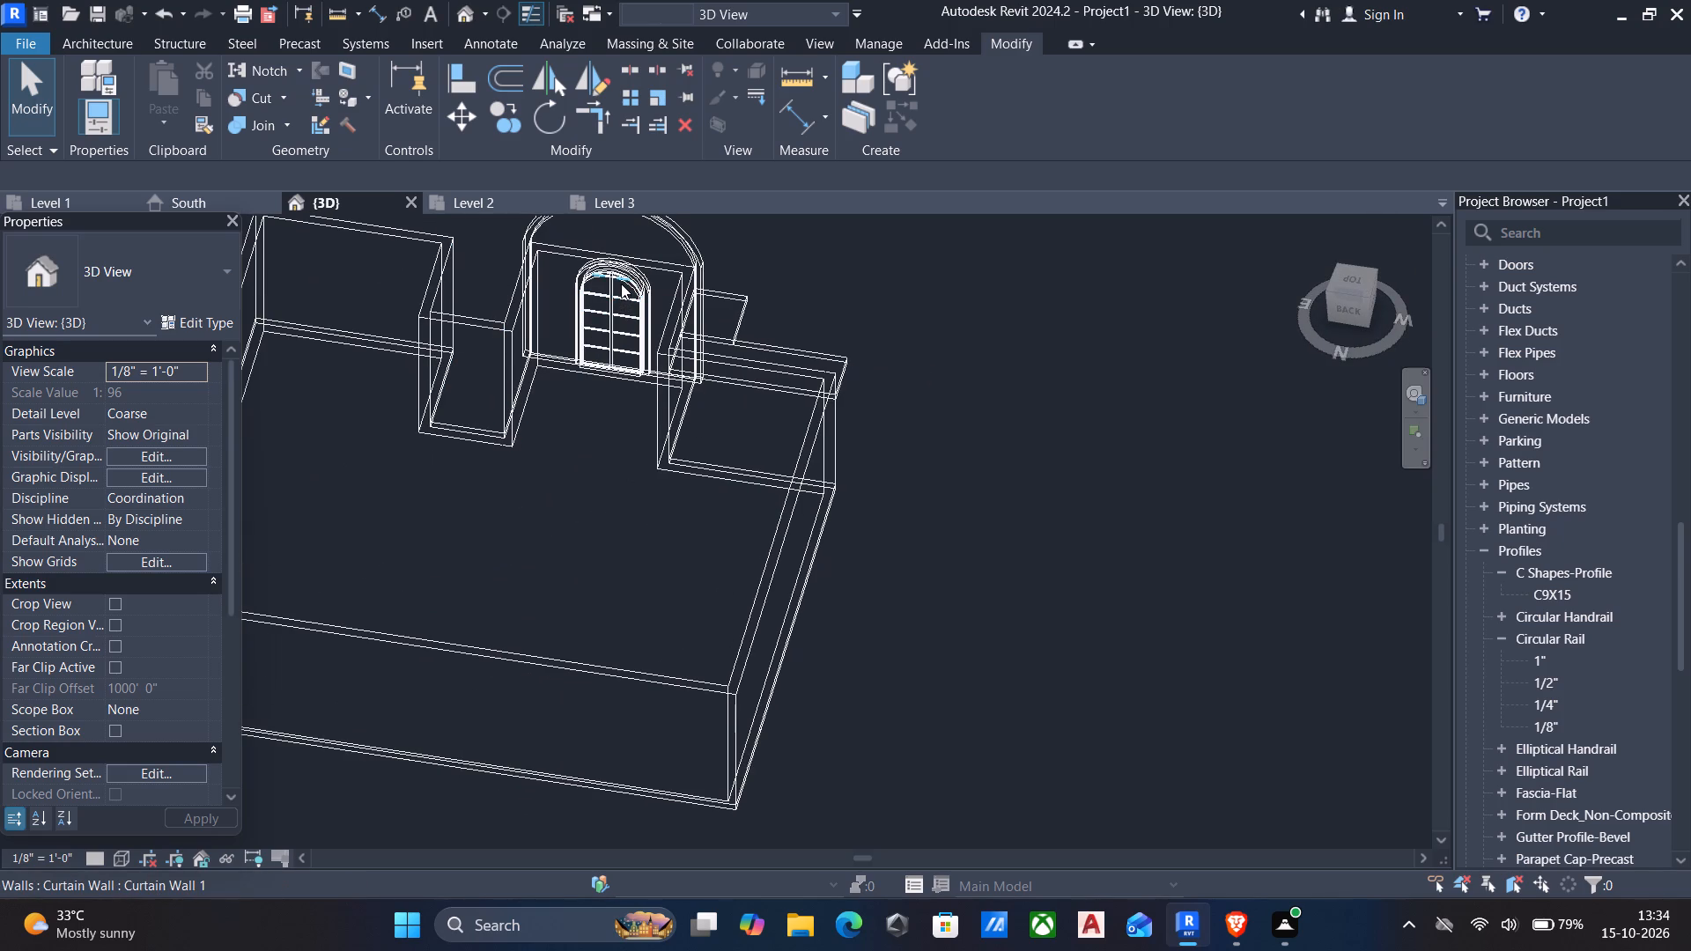
{"action": "left_click", "coordinate": [621, 283]}
{"action": "key", "text": "Escape"}
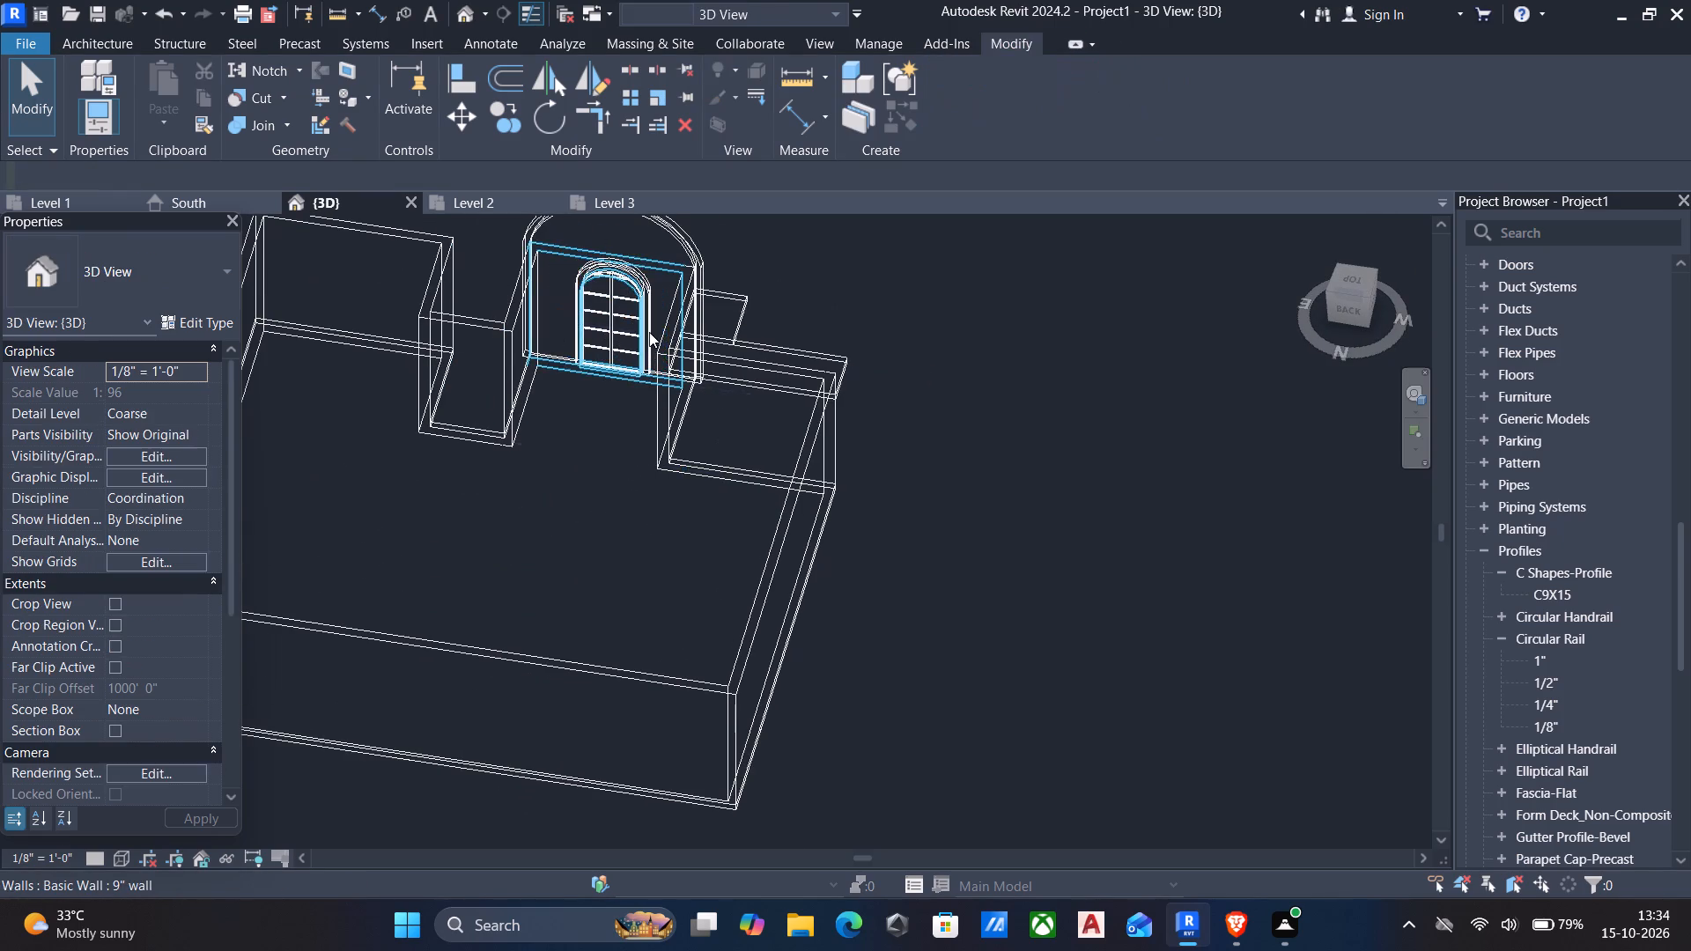
{"action": "scroll", "coordinate": [649, 332], "scroll_direction": "up", "scroll_amount": 4}
{"action": "left_click", "coordinate": [633, 311]}
{"action": "key", "text": "Escape"}
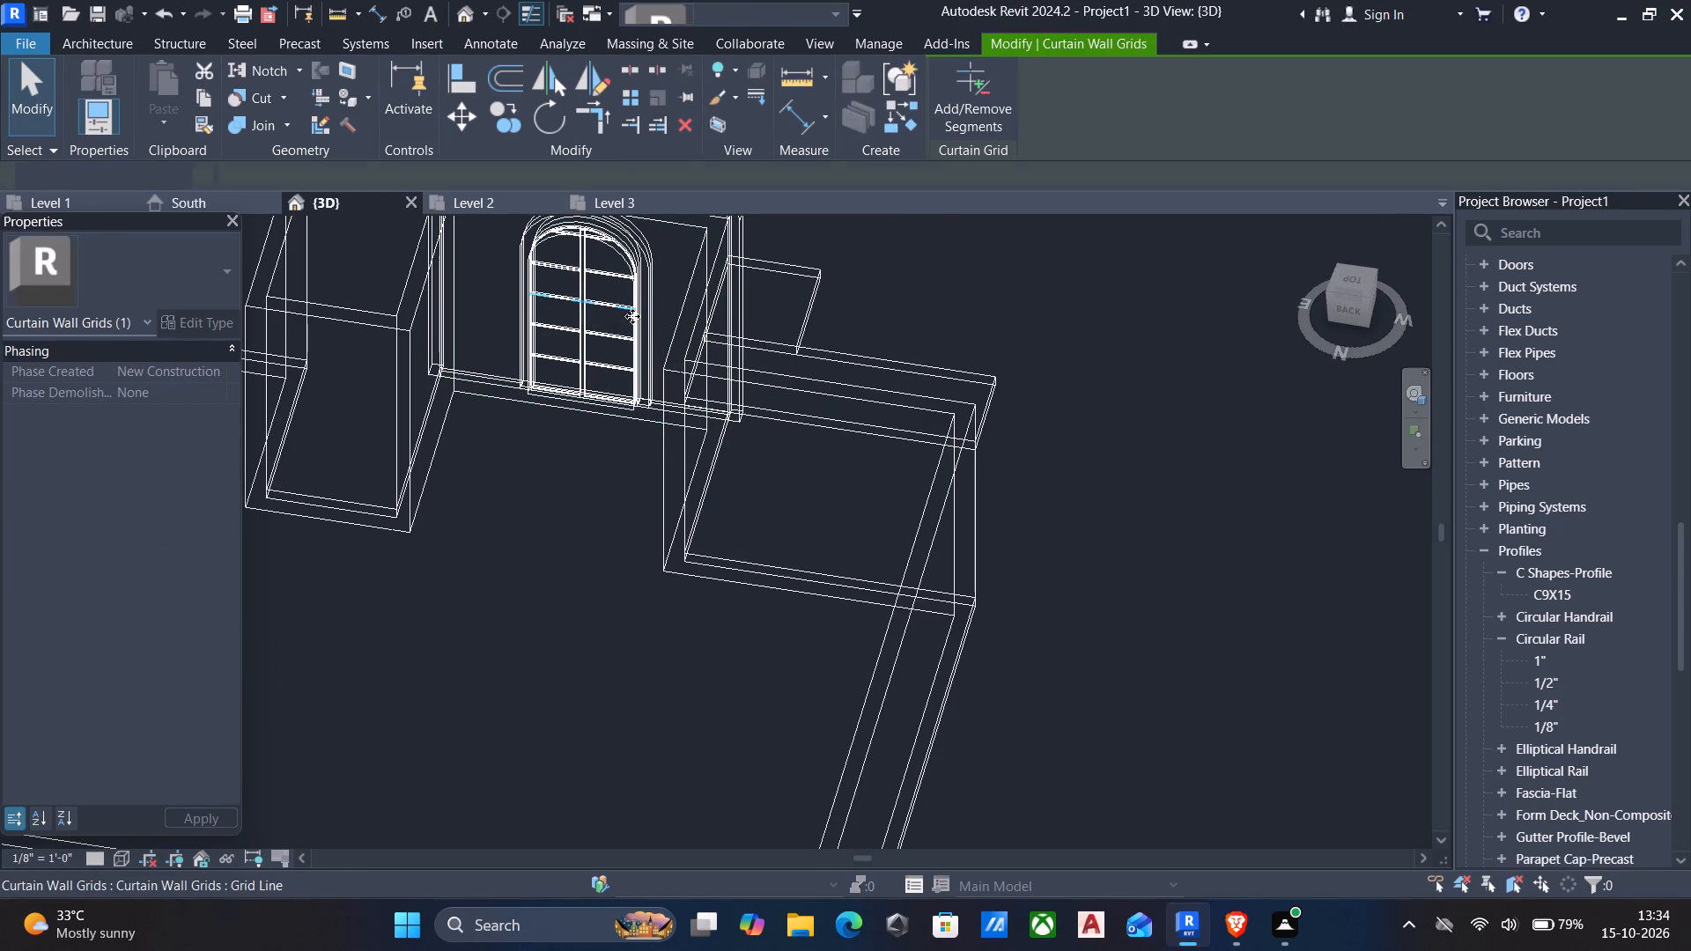
{"action": "left_click", "coordinate": [635, 331]}
{"action": "key", "text": "Escape"}
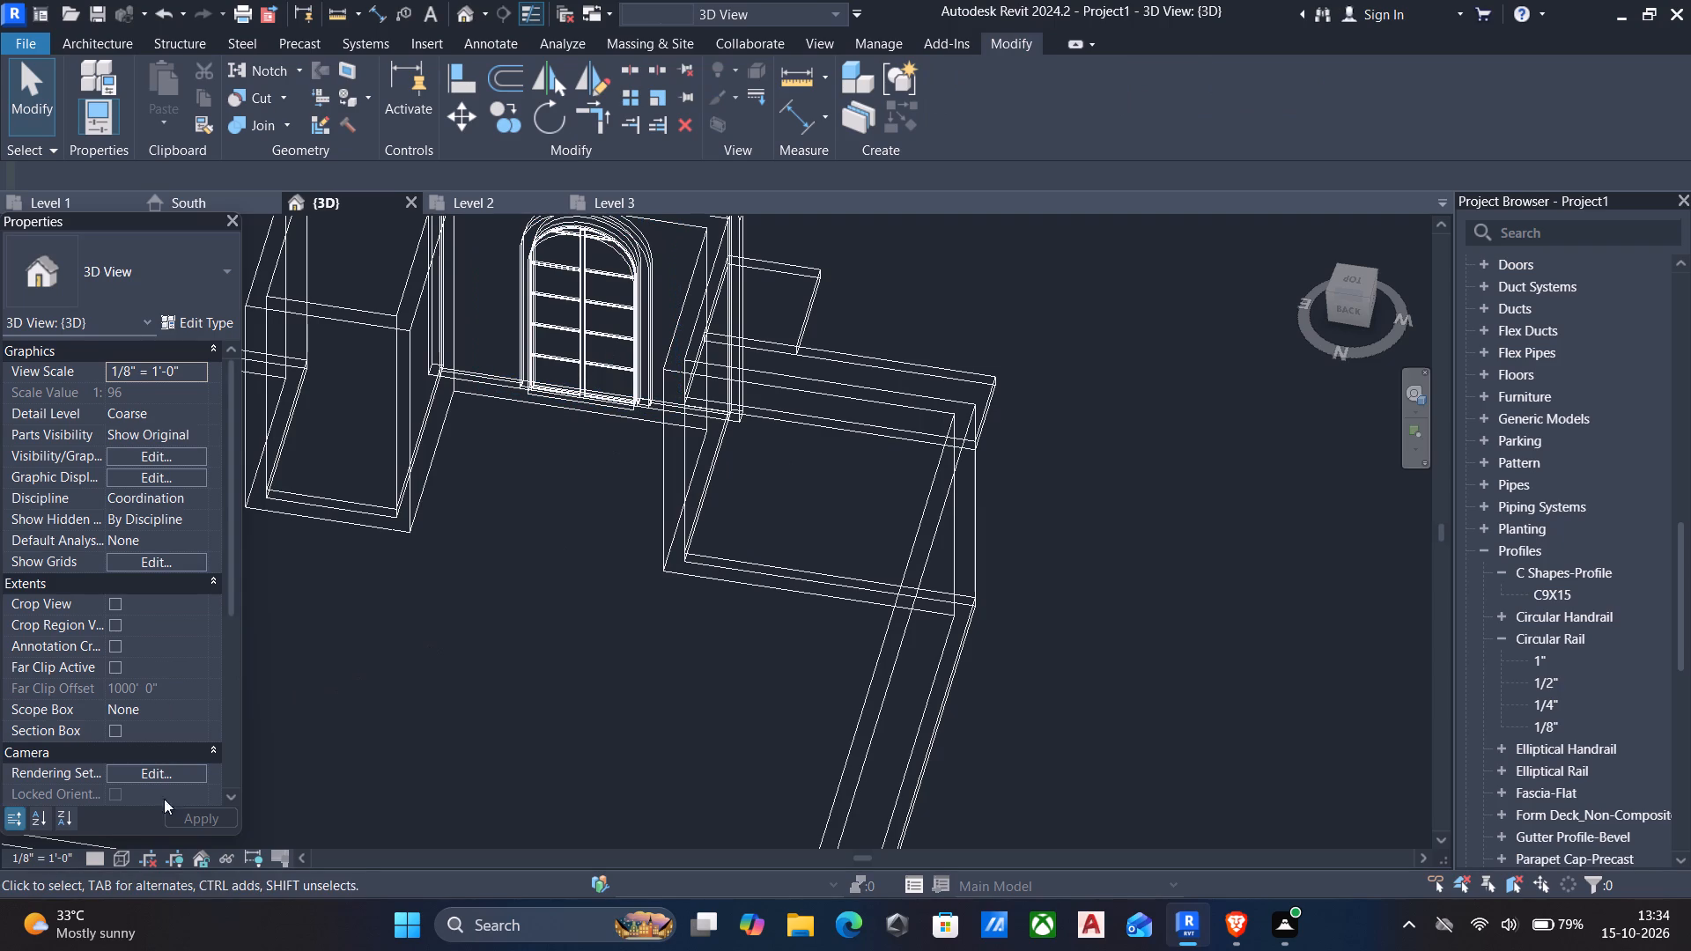
Set the 3D view's visual style to Shaded and inspect the arched window from inside the building.
{"action": "left_click", "coordinate": [130, 850]}
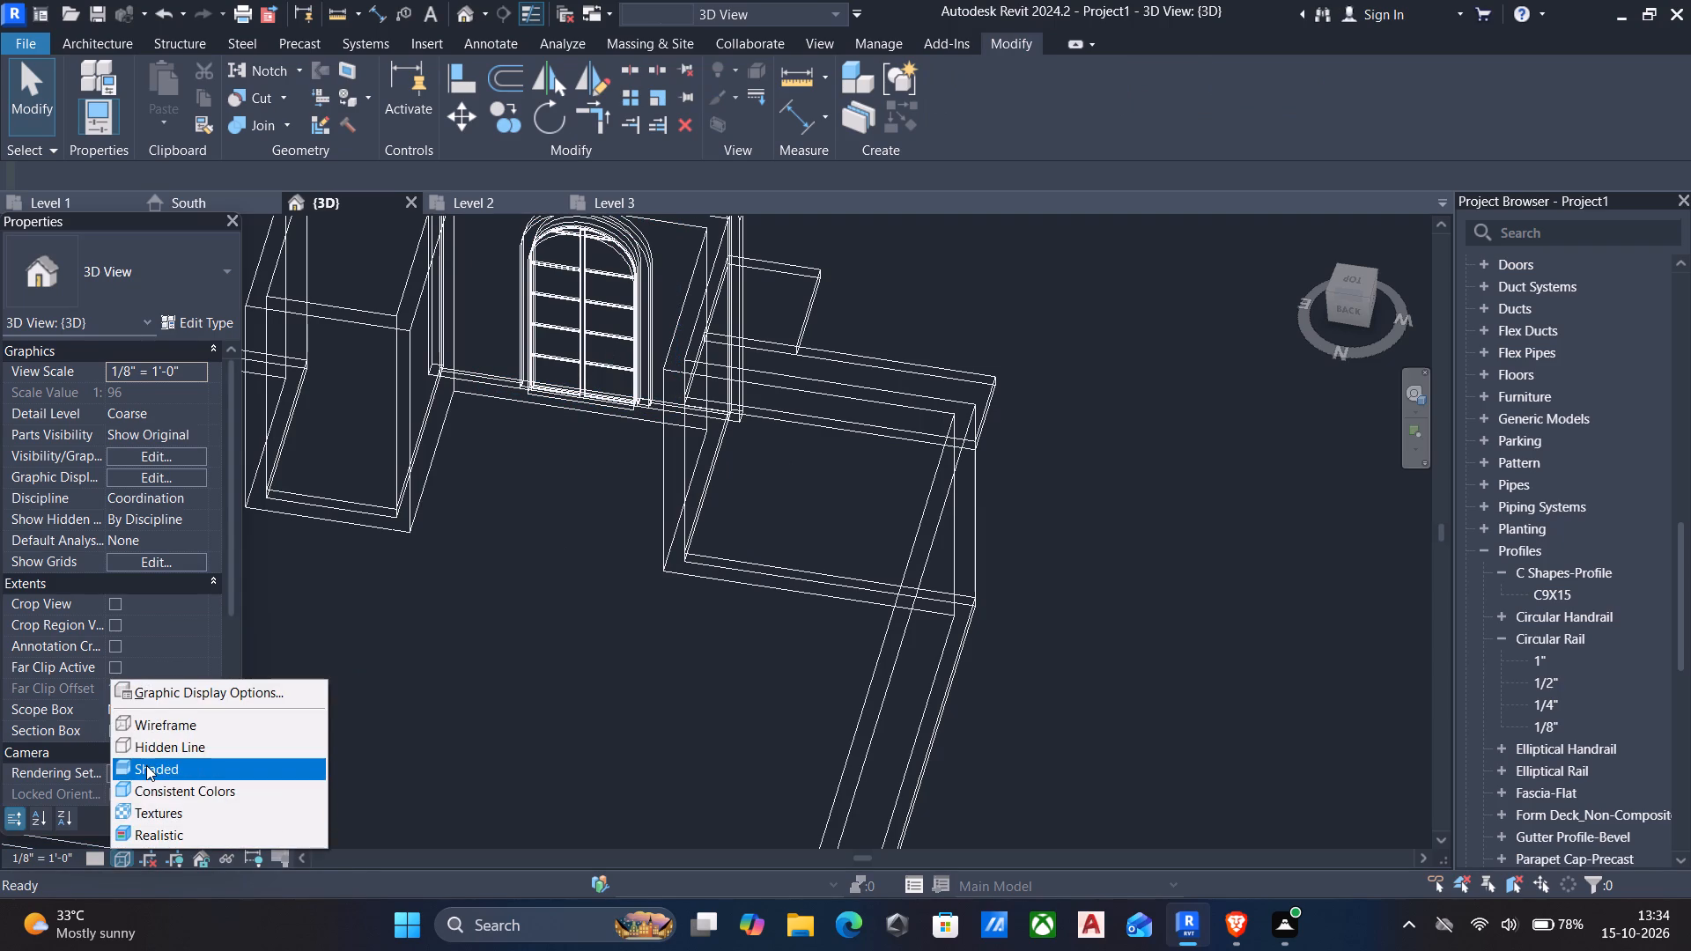
{"action": "left_click", "coordinate": [146, 765]}
{"action": "middle_click_drag", "start_coordinate": [577, 466], "coordinate": [173, 478], "text": "shift"}
{"action": "scroll", "coordinate": [384, 489], "scroll_direction": "up", "scroll_amount": 1, "text": "shift"}
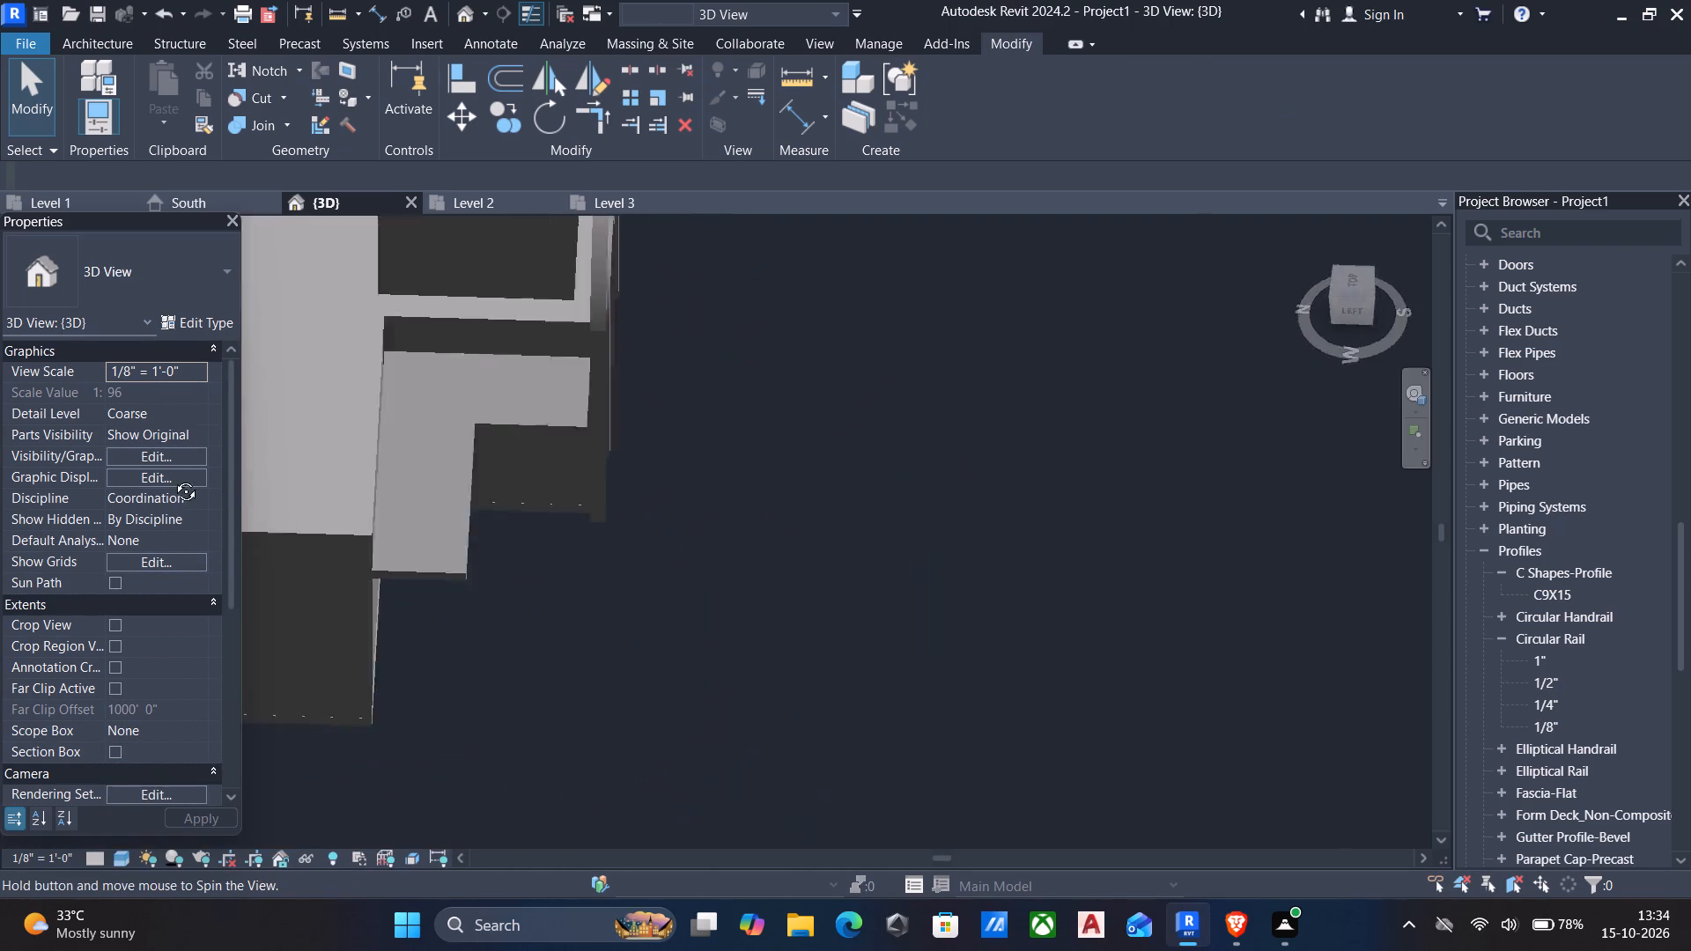
{"action": "middle_click_drag", "start_coordinate": [173, 478], "coordinate": [666, 391], "text": "shift"}
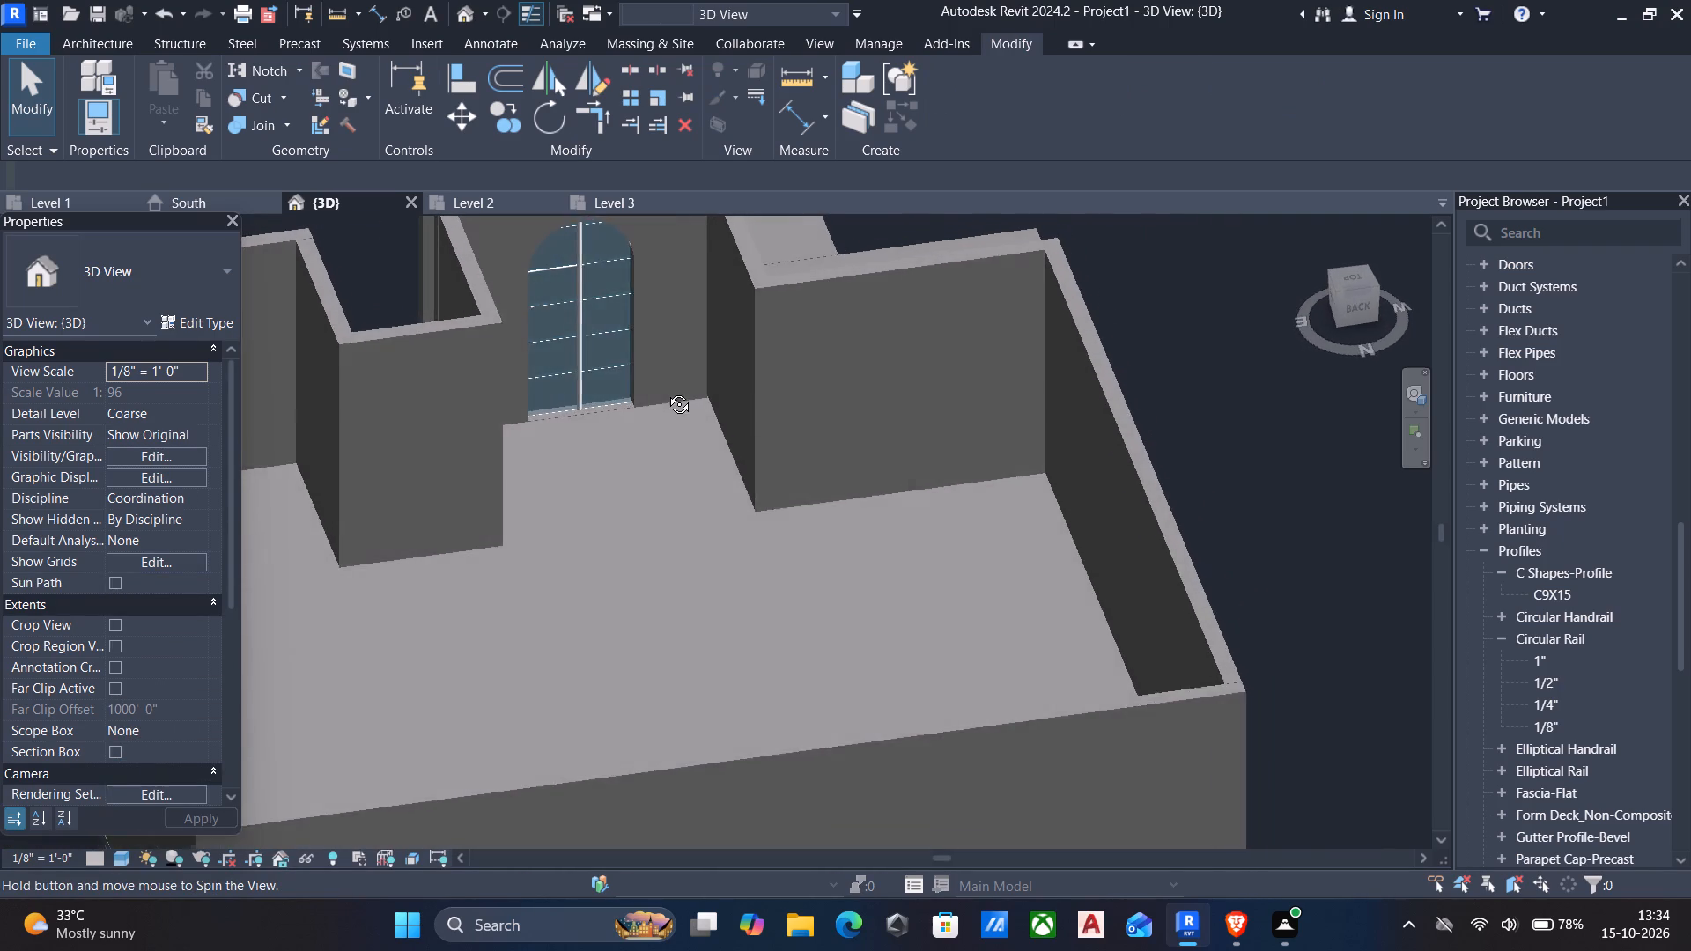
Examine the 9" wall around the arched window from inside the building and the arched entrance from outside.
{"action": "middle_click_drag", "start_coordinate": [666, 391], "coordinate": [646, 399], "text": "shift"}
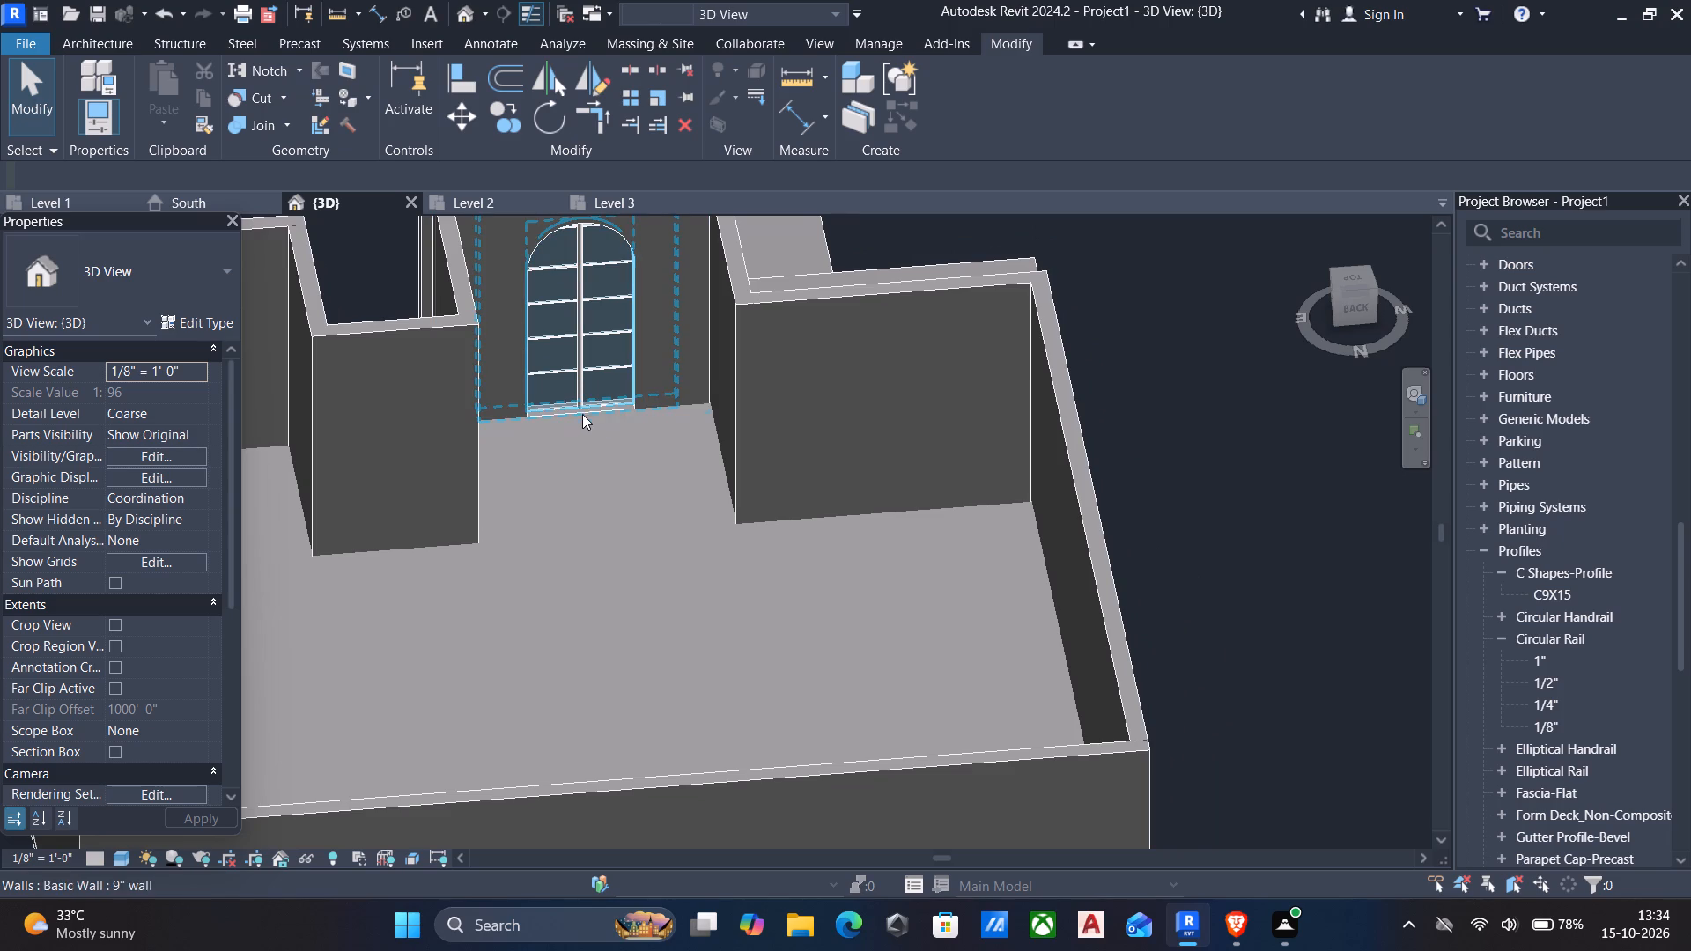
{"action": "left_click", "coordinate": [526, 337]}
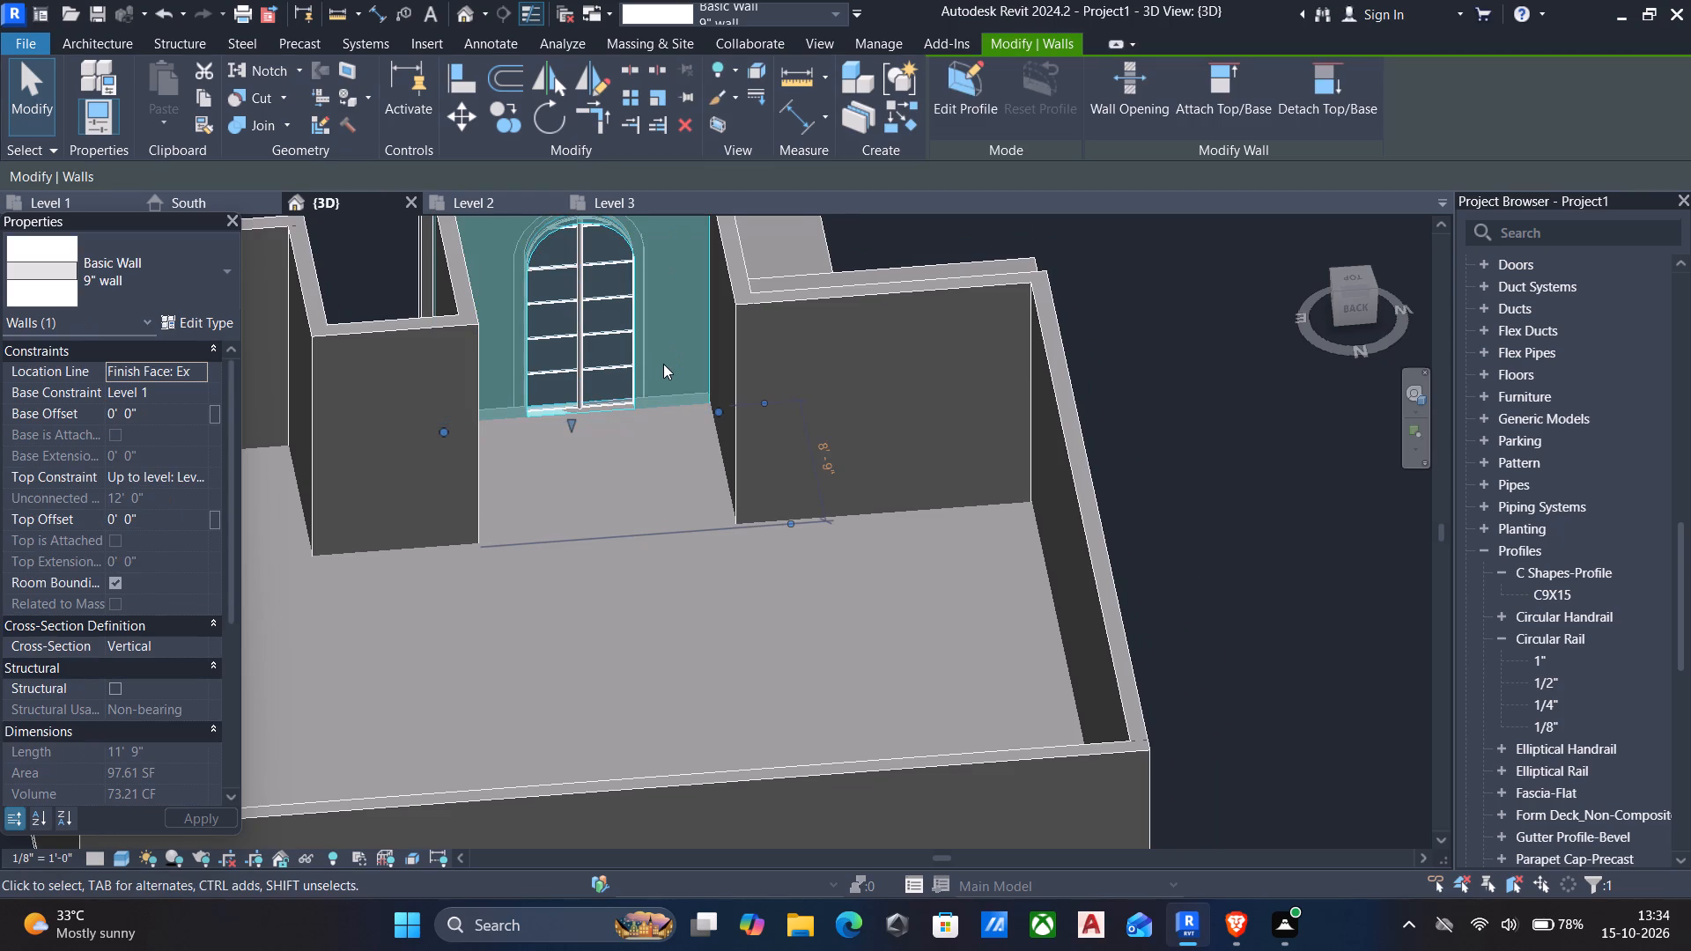
{"action": "scroll", "coordinate": [664, 369], "scroll_direction": "down", "scroll_amount": 4}
{"action": "middle_click_drag", "start_coordinate": [665, 375], "coordinate": [374, 395], "text": "shift"}
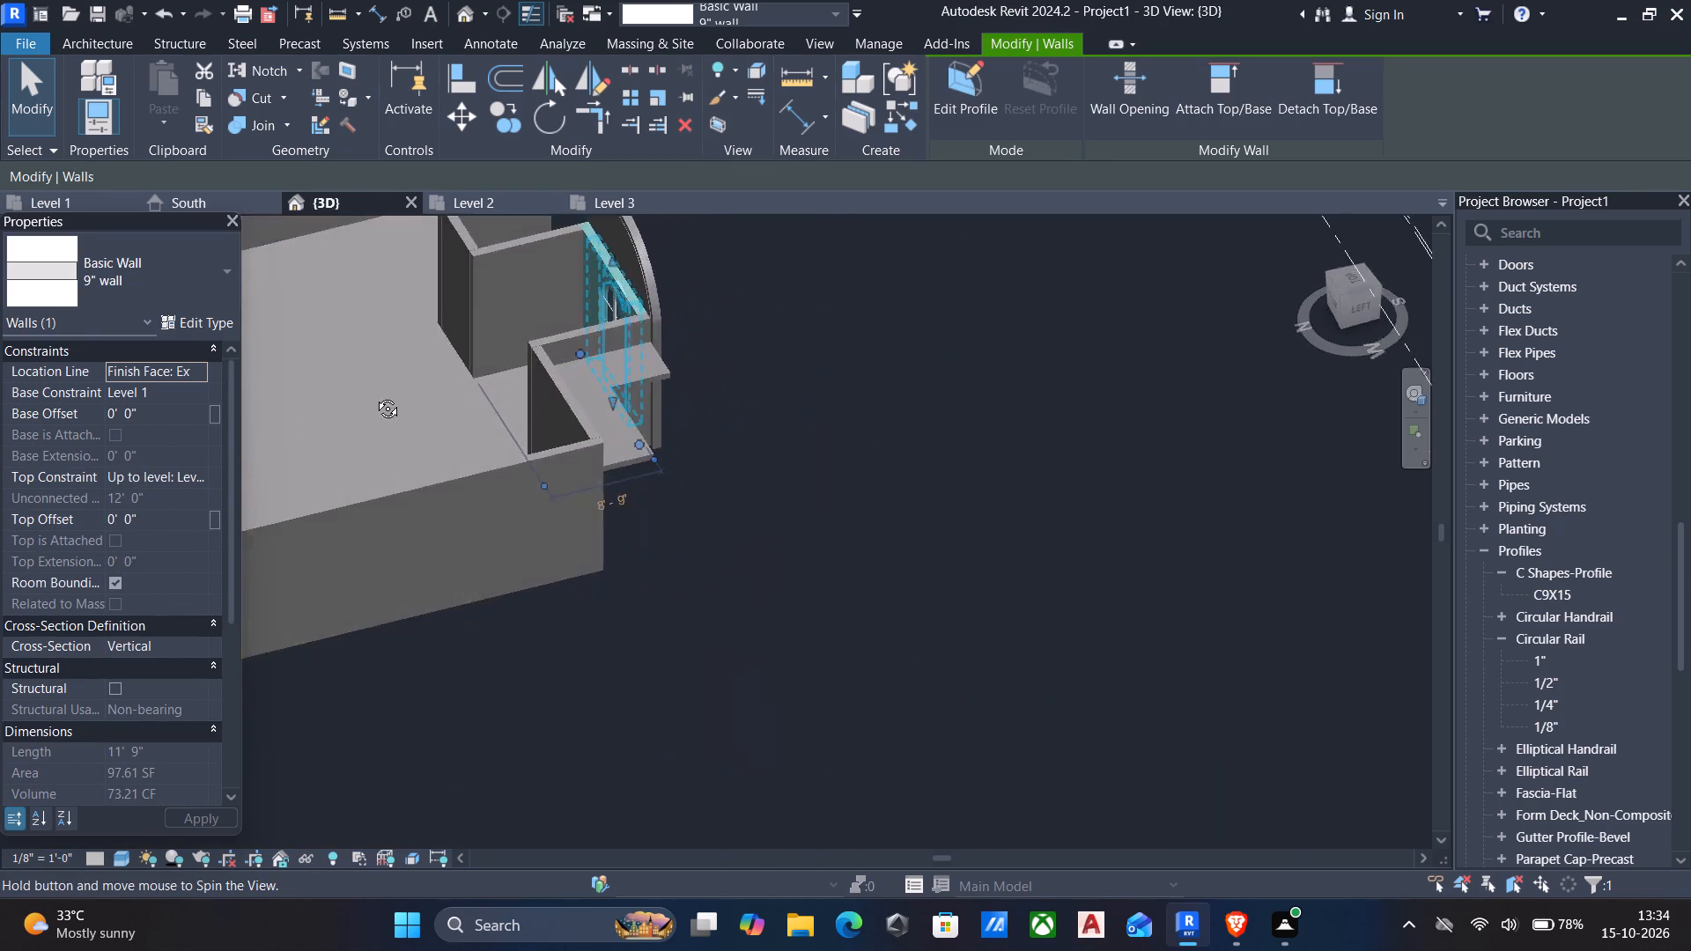
{"action": "middle_click_drag", "start_coordinate": [374, 395], "coordinate": [1073, 284], "text": "shift"}
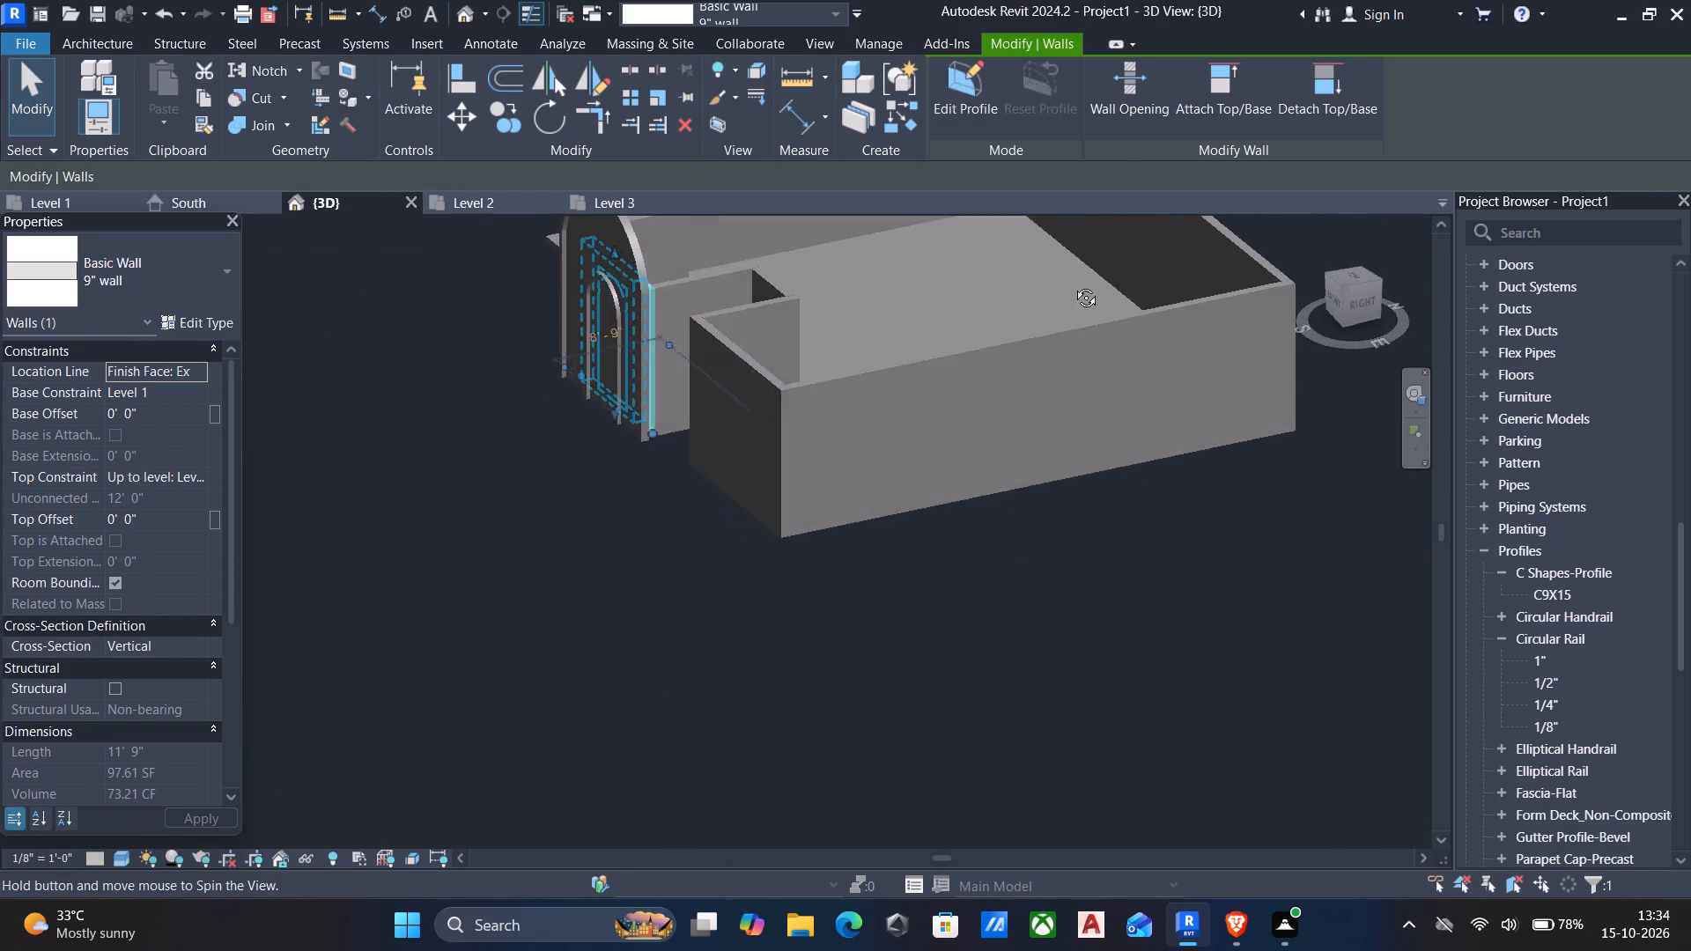
{"action": "middle_click_drag", "start_coordinate": [1073, 284], "coordinate": [1690, 387], "text": "shift"}
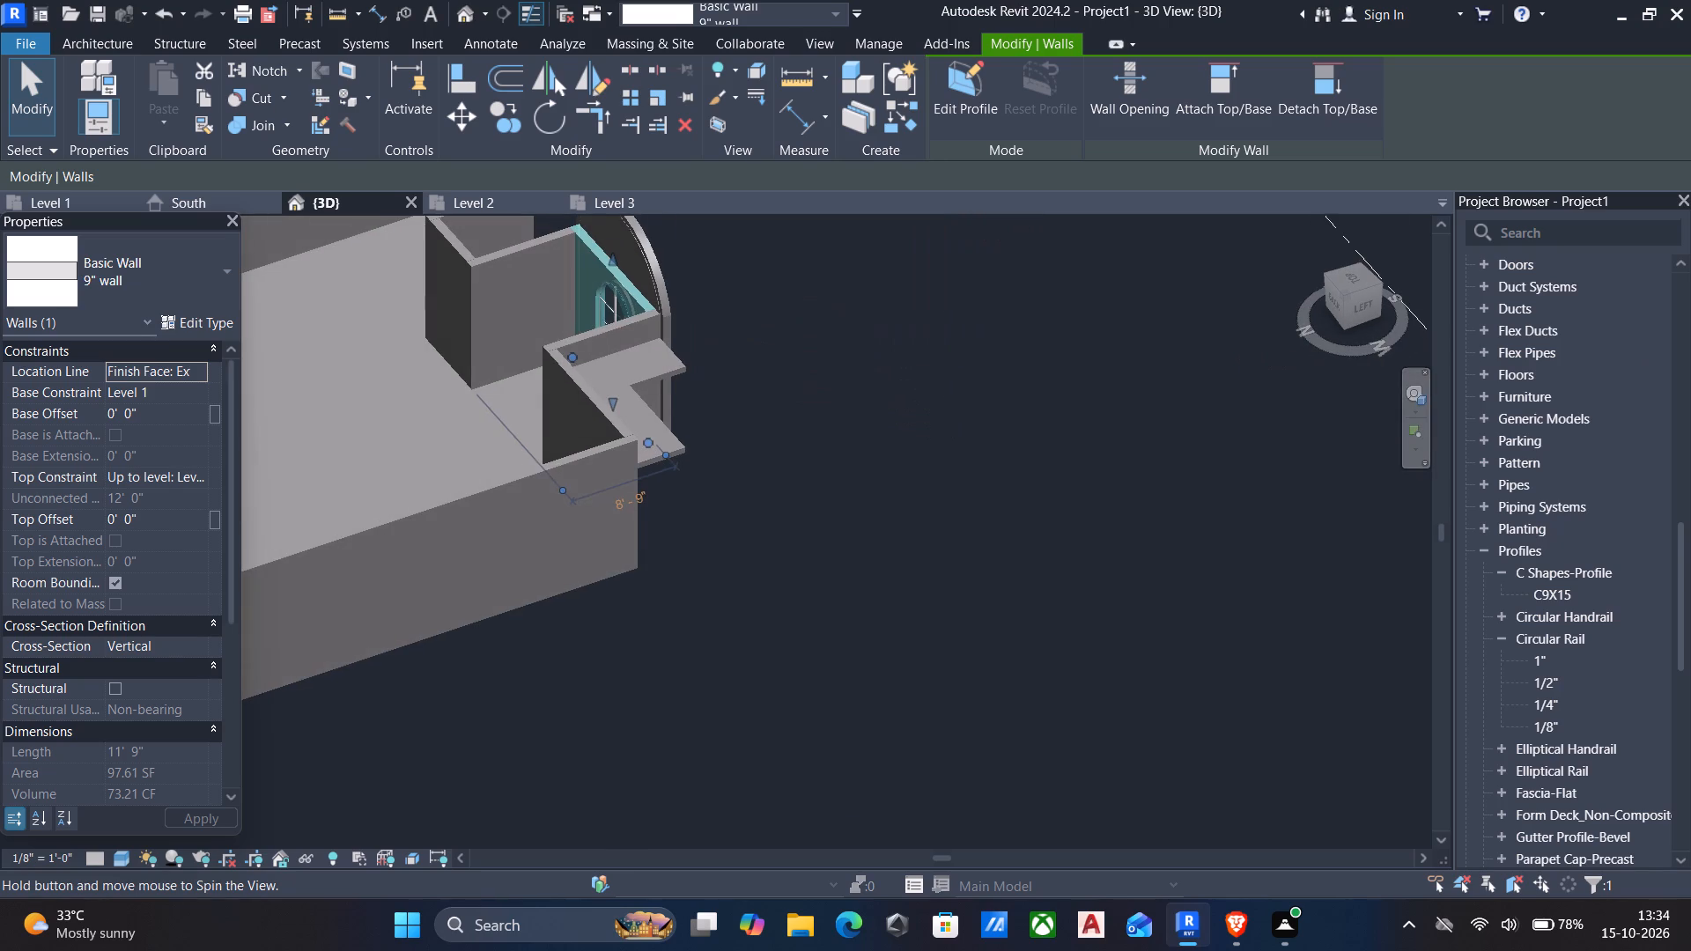
{"action": "middle_click_drag", "start_coordinate": [1690, 387], "coordinate": [1690, 435], "text": "shift"}
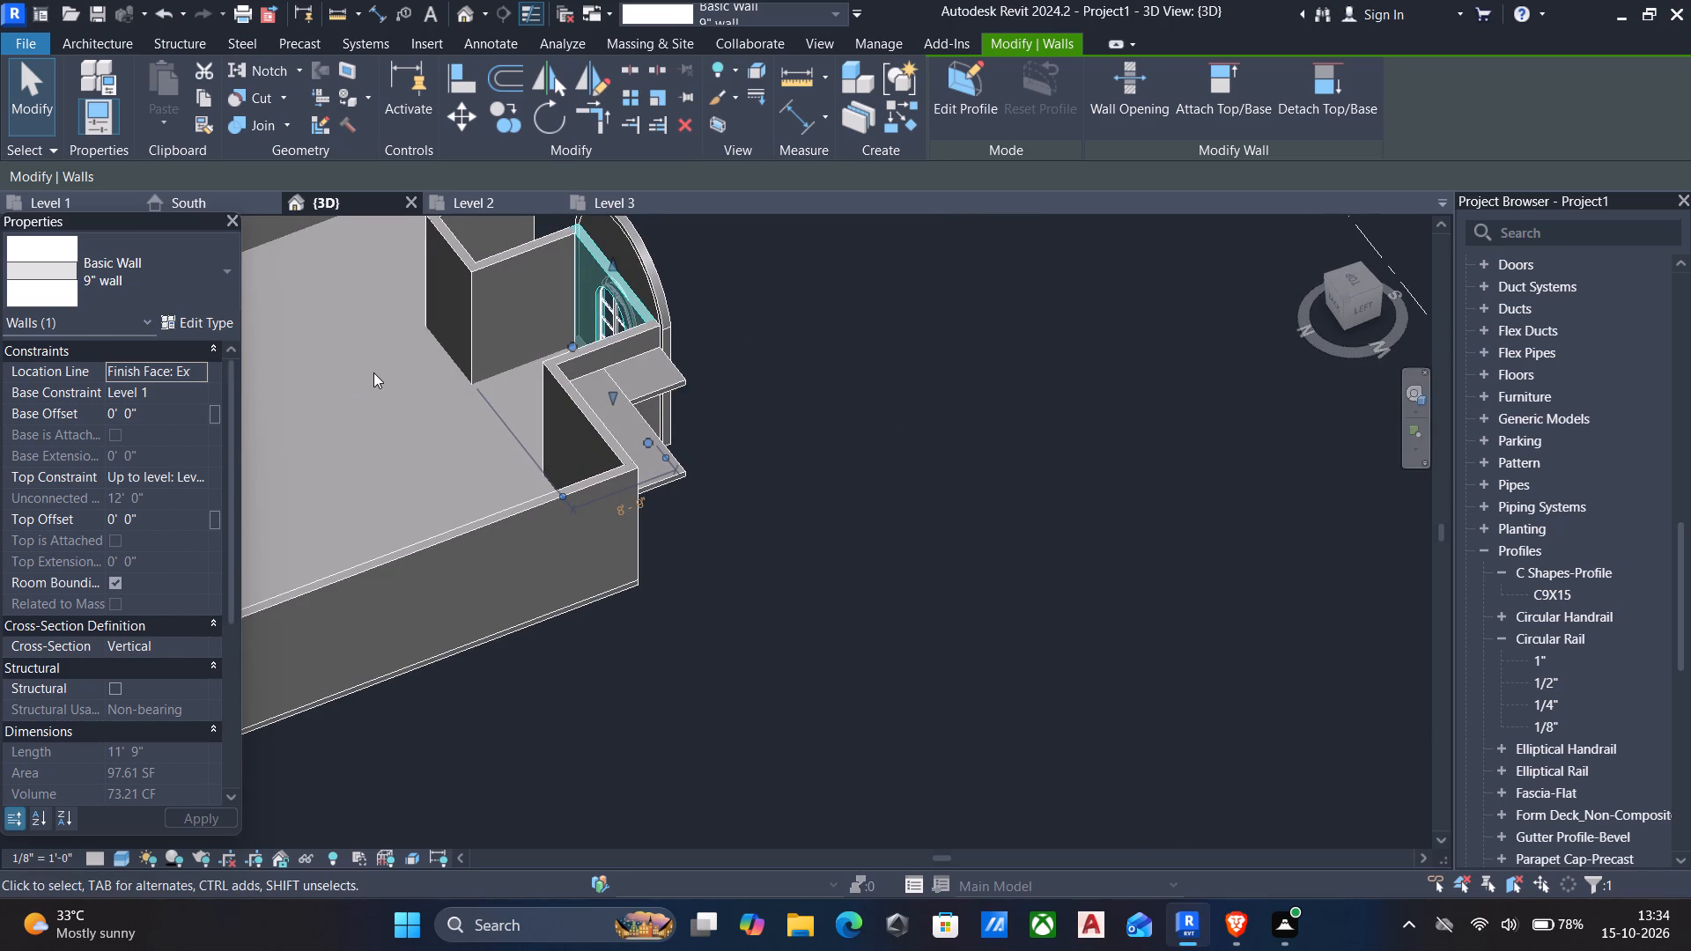
{"action": "key", "text": "Escape"}
{"action": "middle_click_drag", "start_coordinate": [498, 395], "coordinate": [661, 360], "text": "shift"}
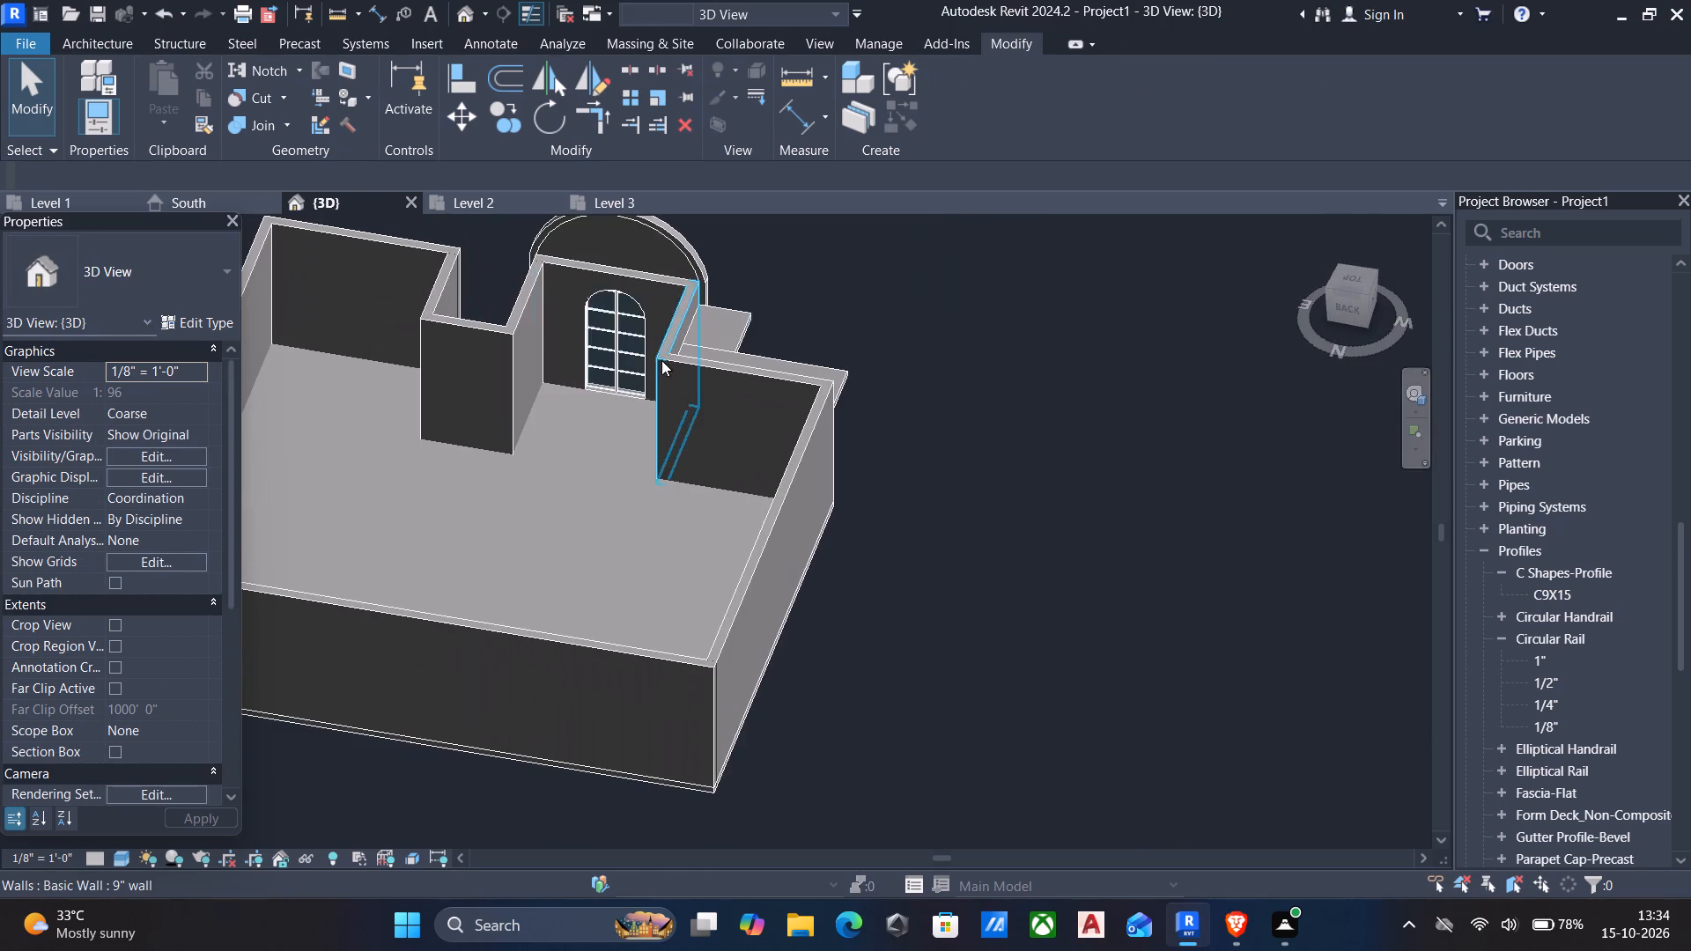
{"action": "scroll", "coordinate": [630, 307], "scroll_direction": "up", "scroll_amount": 3}
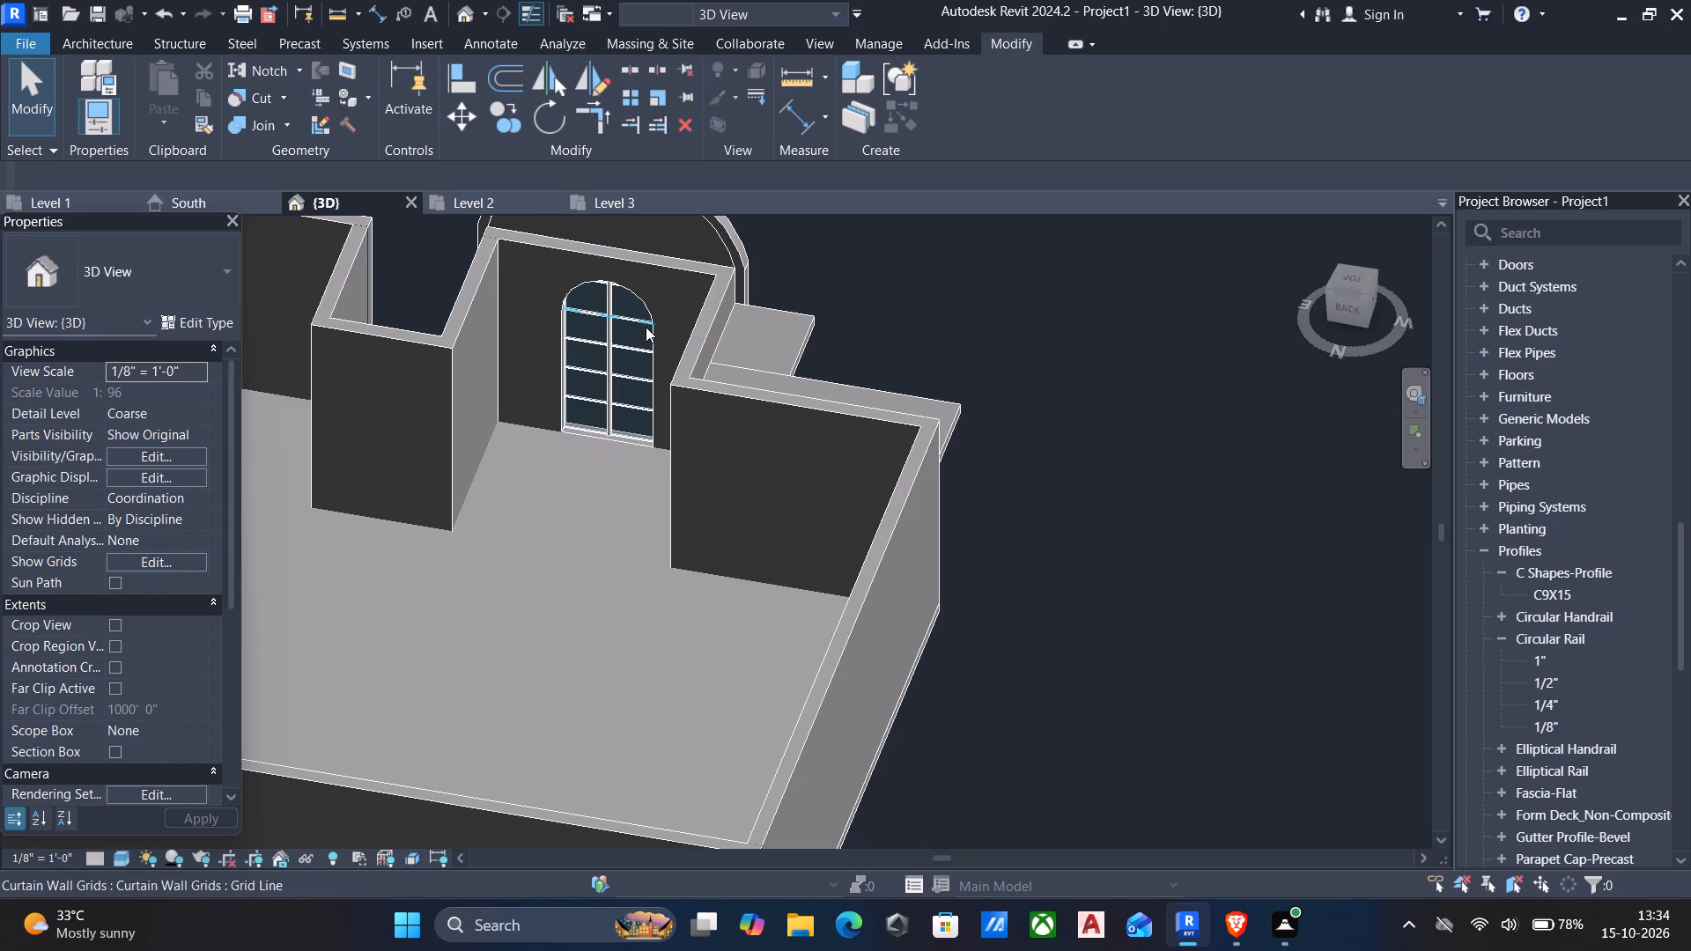
{"action": "left_click", "coordinate": [655, 338]}
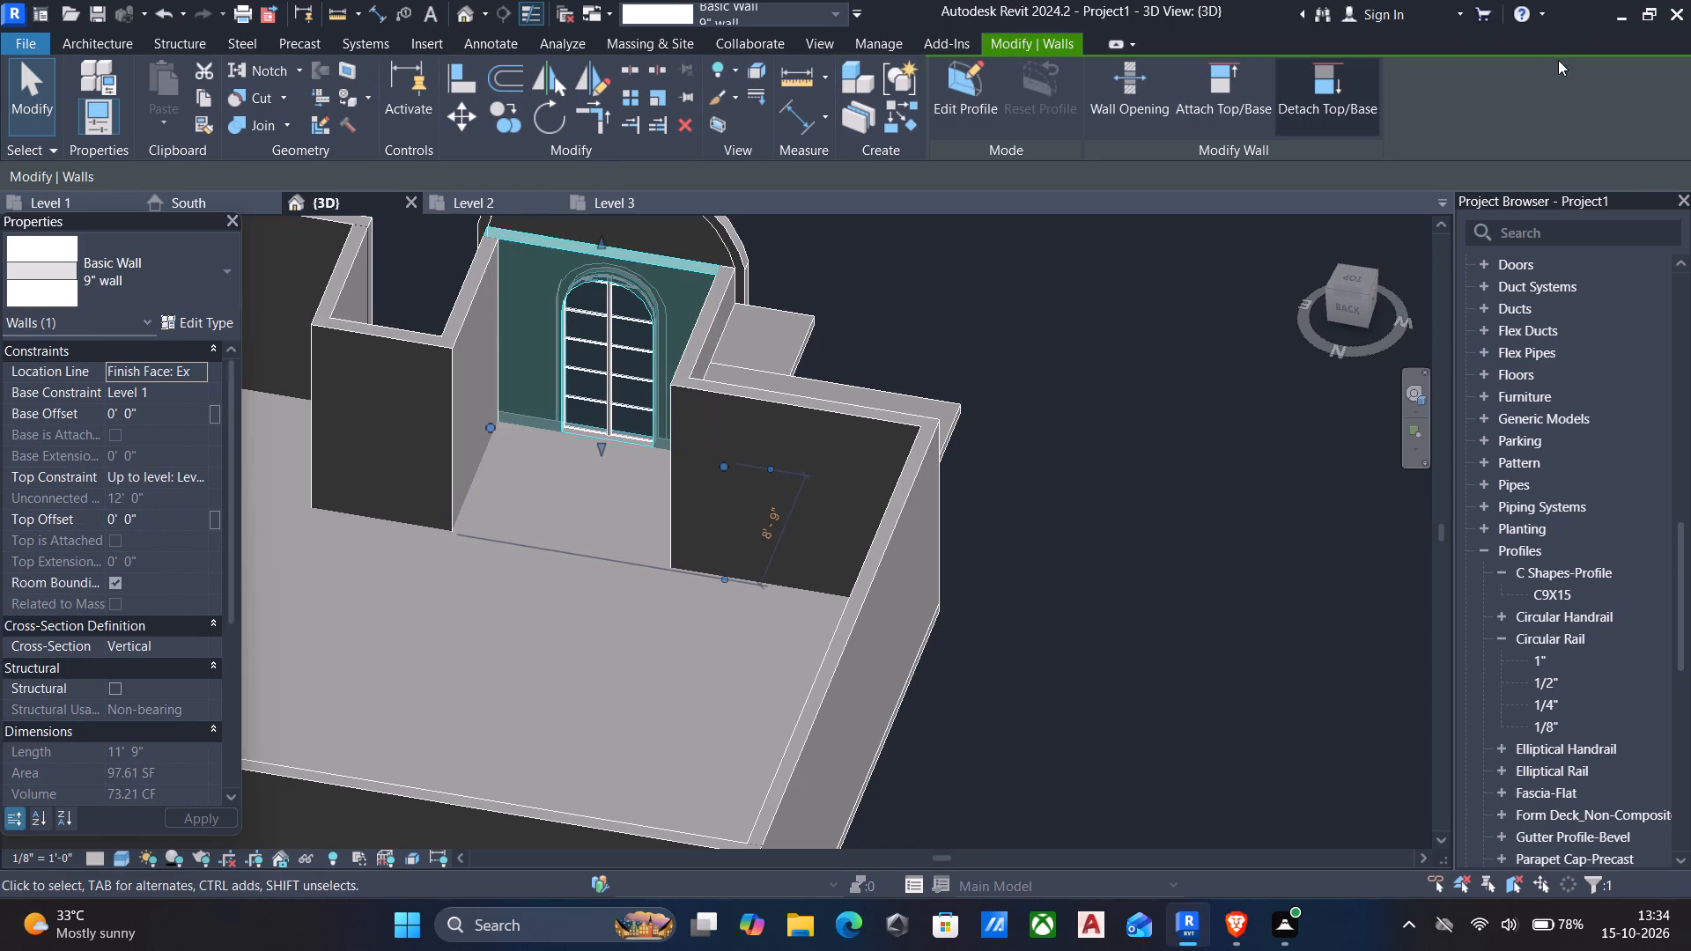
{"action": "key", "text": "Escape"}
{"action": "scroll", "coordinate": [1470, 149], "scroll_direction": "down", "scroll_amount": 4}
{"action": "middle_click_drag", "start_coordinate": [1473, 167], "coordinate": [1409, 187], "text": "shift"}
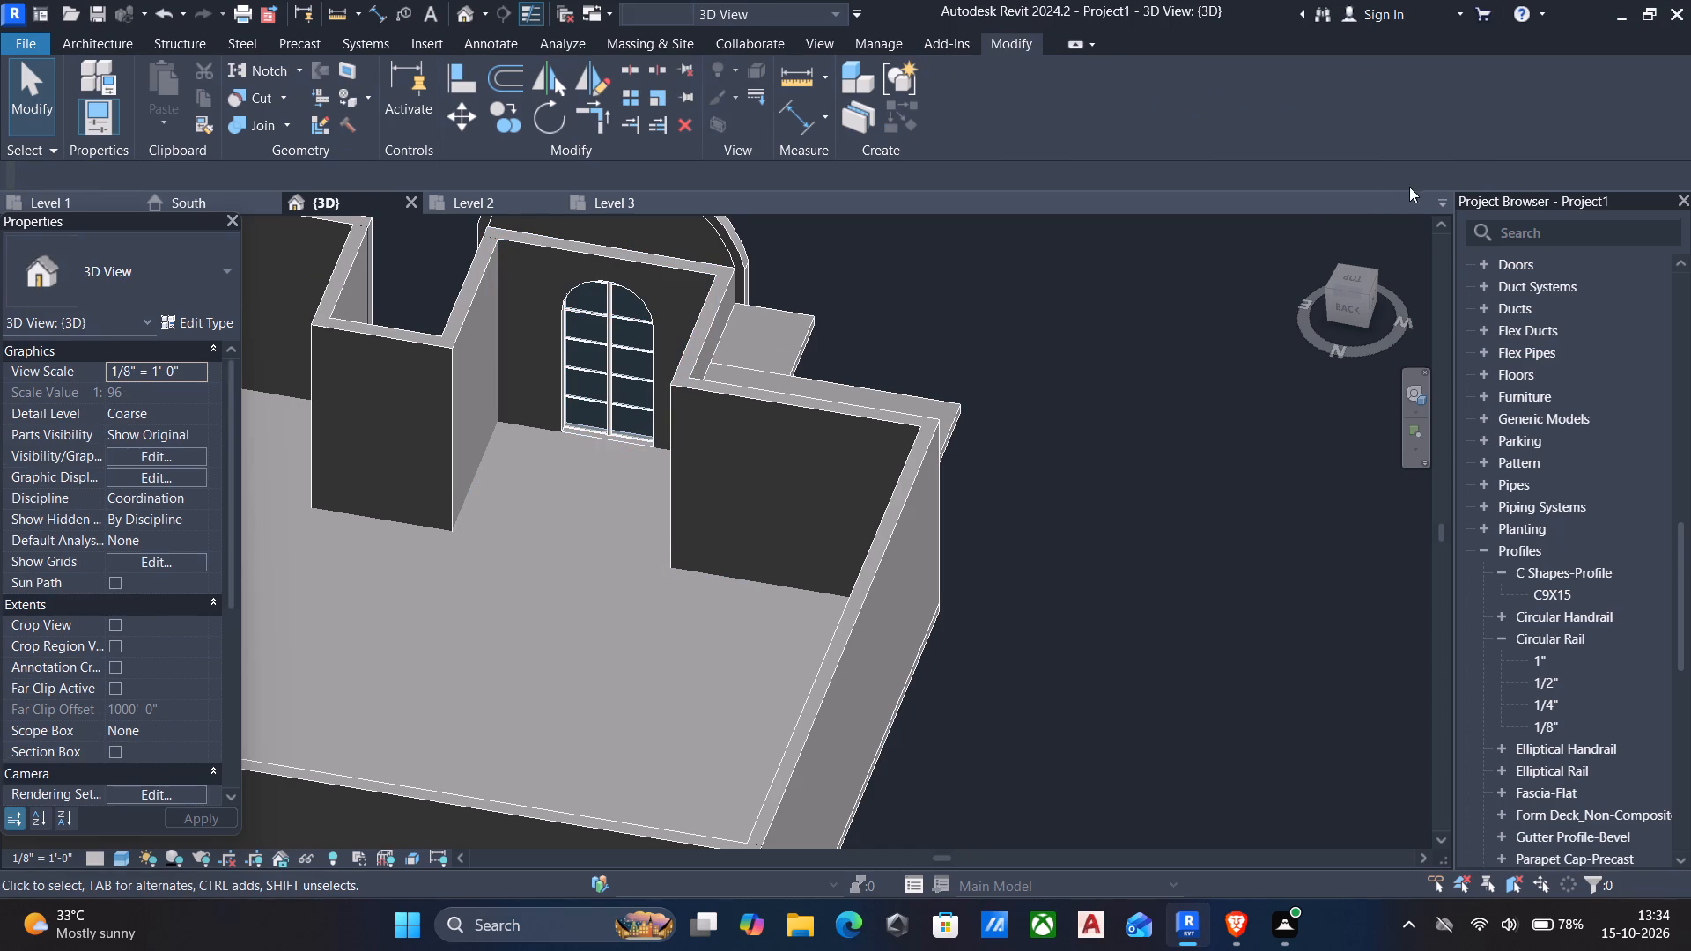
{"action": "middle_click_drag", "start_coordinate": [1409, 187], "coordinate": [1302, 203], "text": "shift"}
{"action": "scroll", "coordinate": [1302, 203], "scroll_direction": "down", "scroll_amount": 3}
{"action": "middle_click_drag", "start_coordinate": [1148, 350], "coordinate": [672, 323], "text": "shift"}
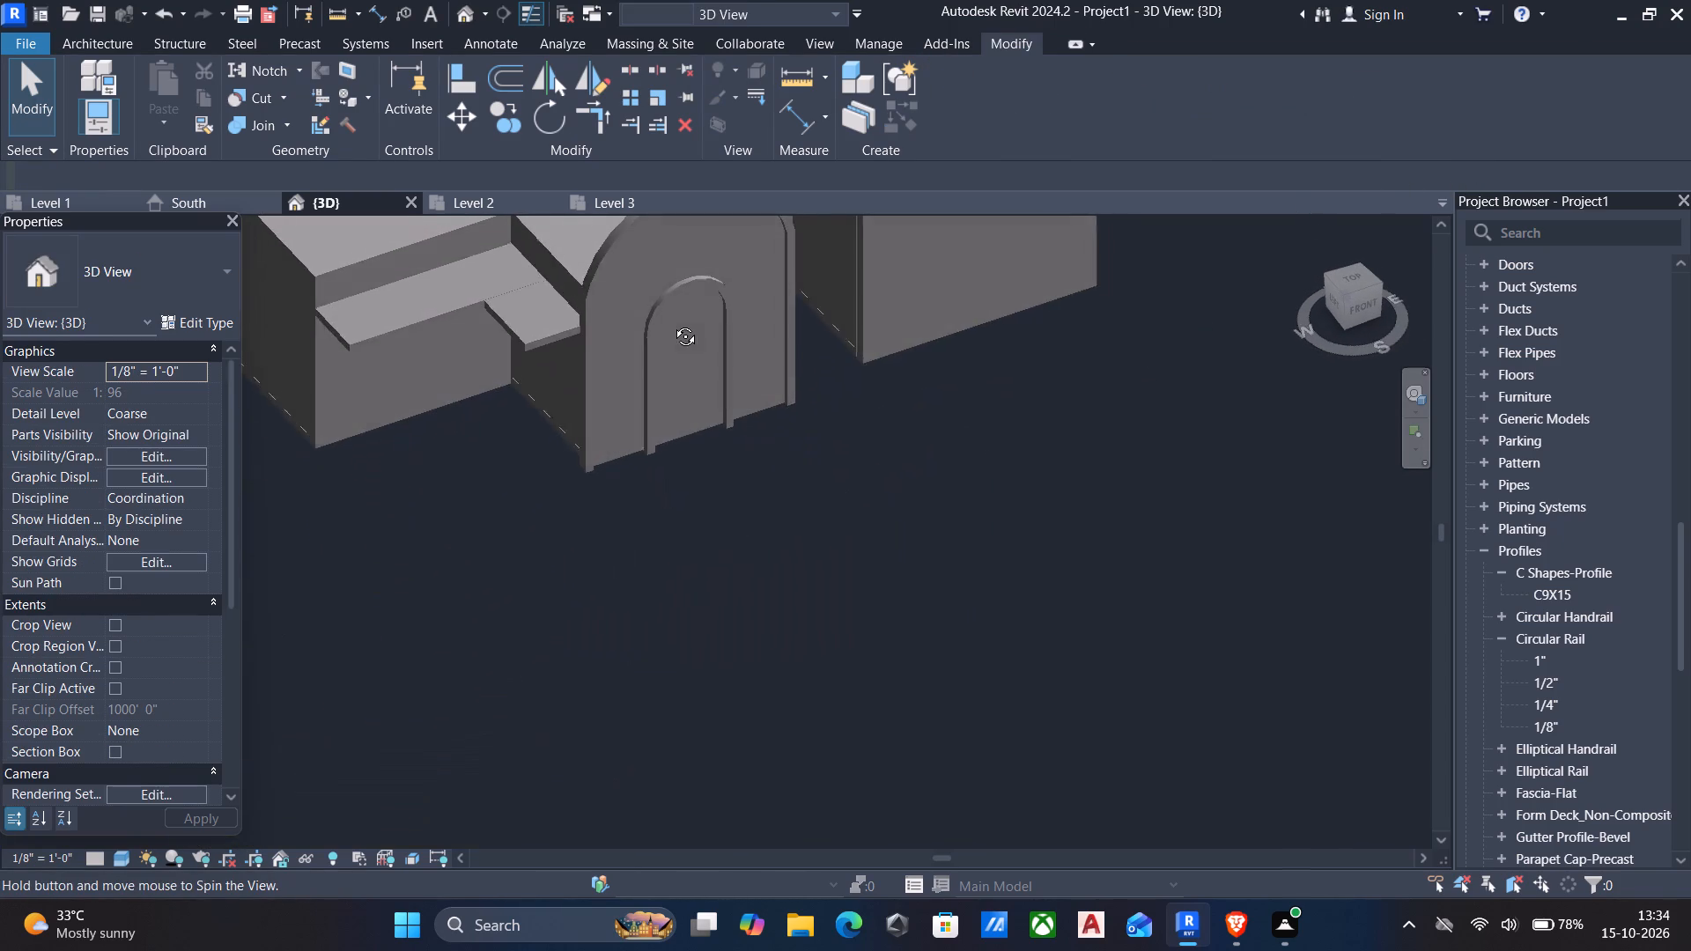
{"action": "middle_click_drag", "start_coordinate": [672, 323], "coordinate": [669, 322], "text": "shift"}
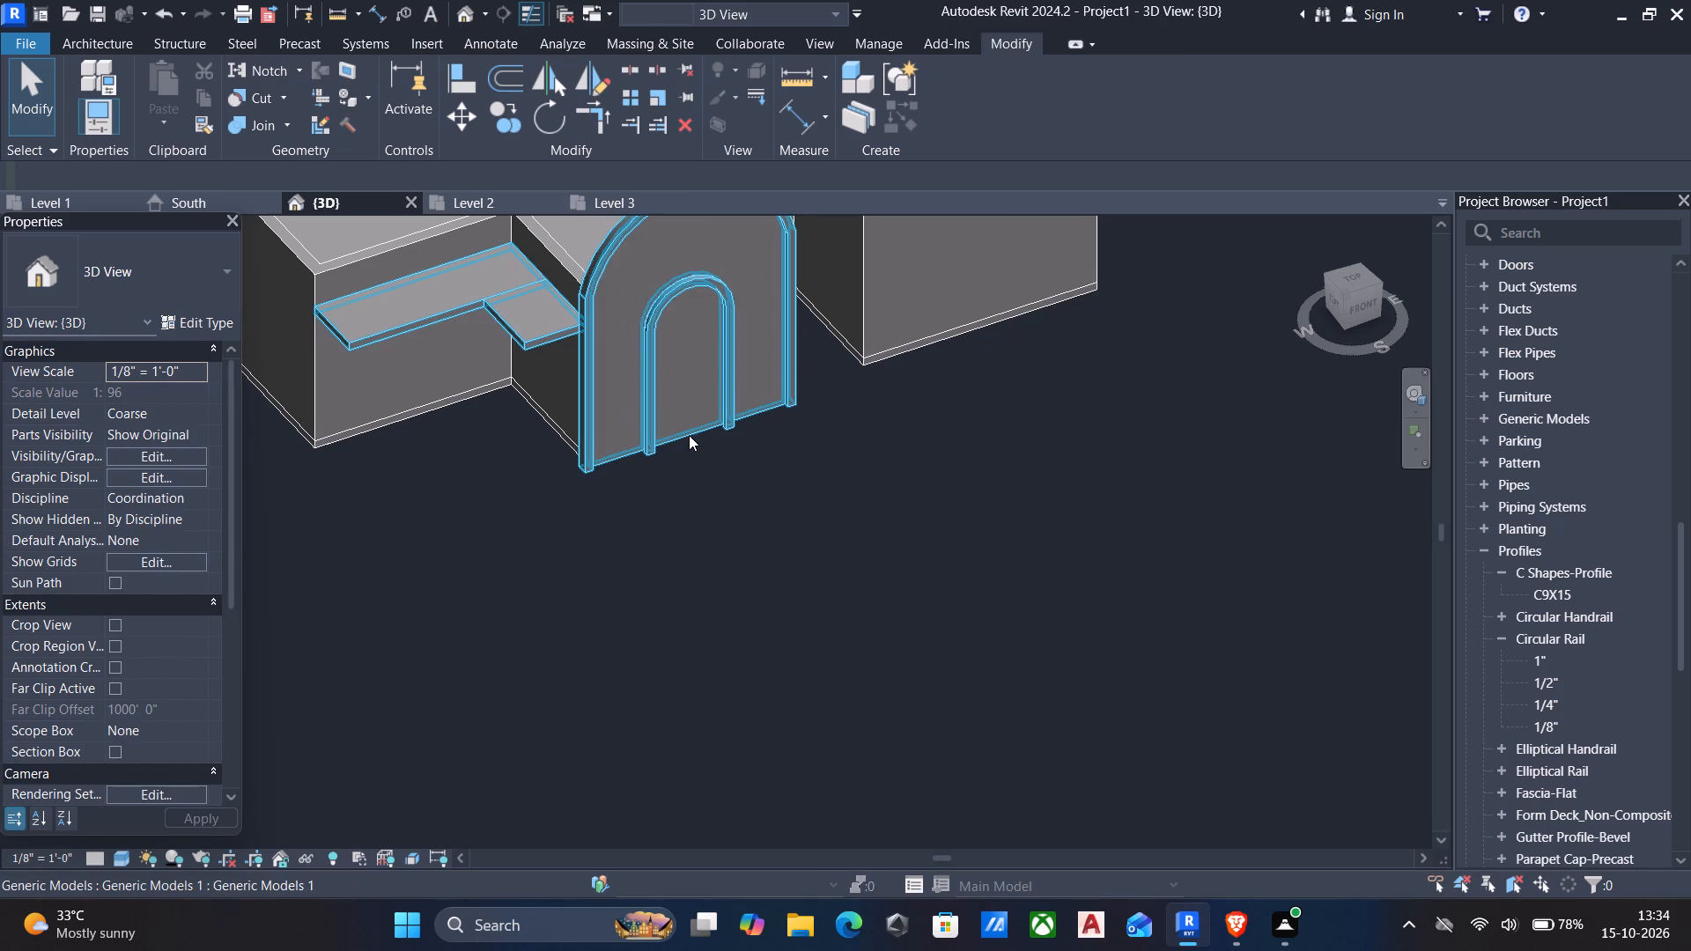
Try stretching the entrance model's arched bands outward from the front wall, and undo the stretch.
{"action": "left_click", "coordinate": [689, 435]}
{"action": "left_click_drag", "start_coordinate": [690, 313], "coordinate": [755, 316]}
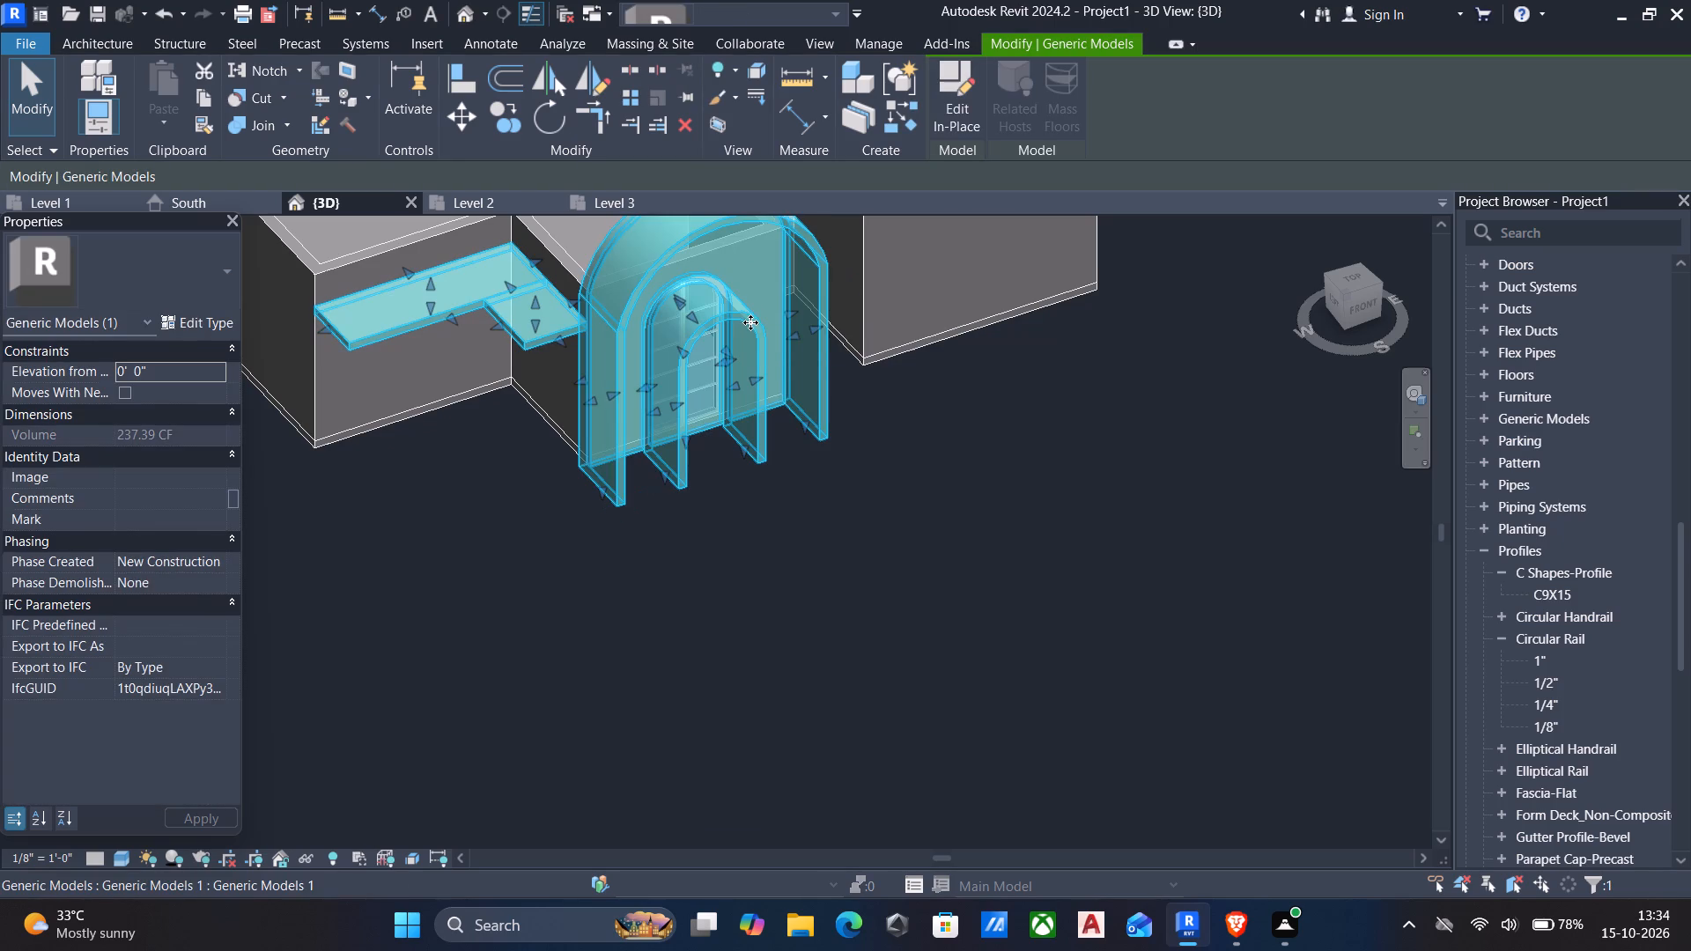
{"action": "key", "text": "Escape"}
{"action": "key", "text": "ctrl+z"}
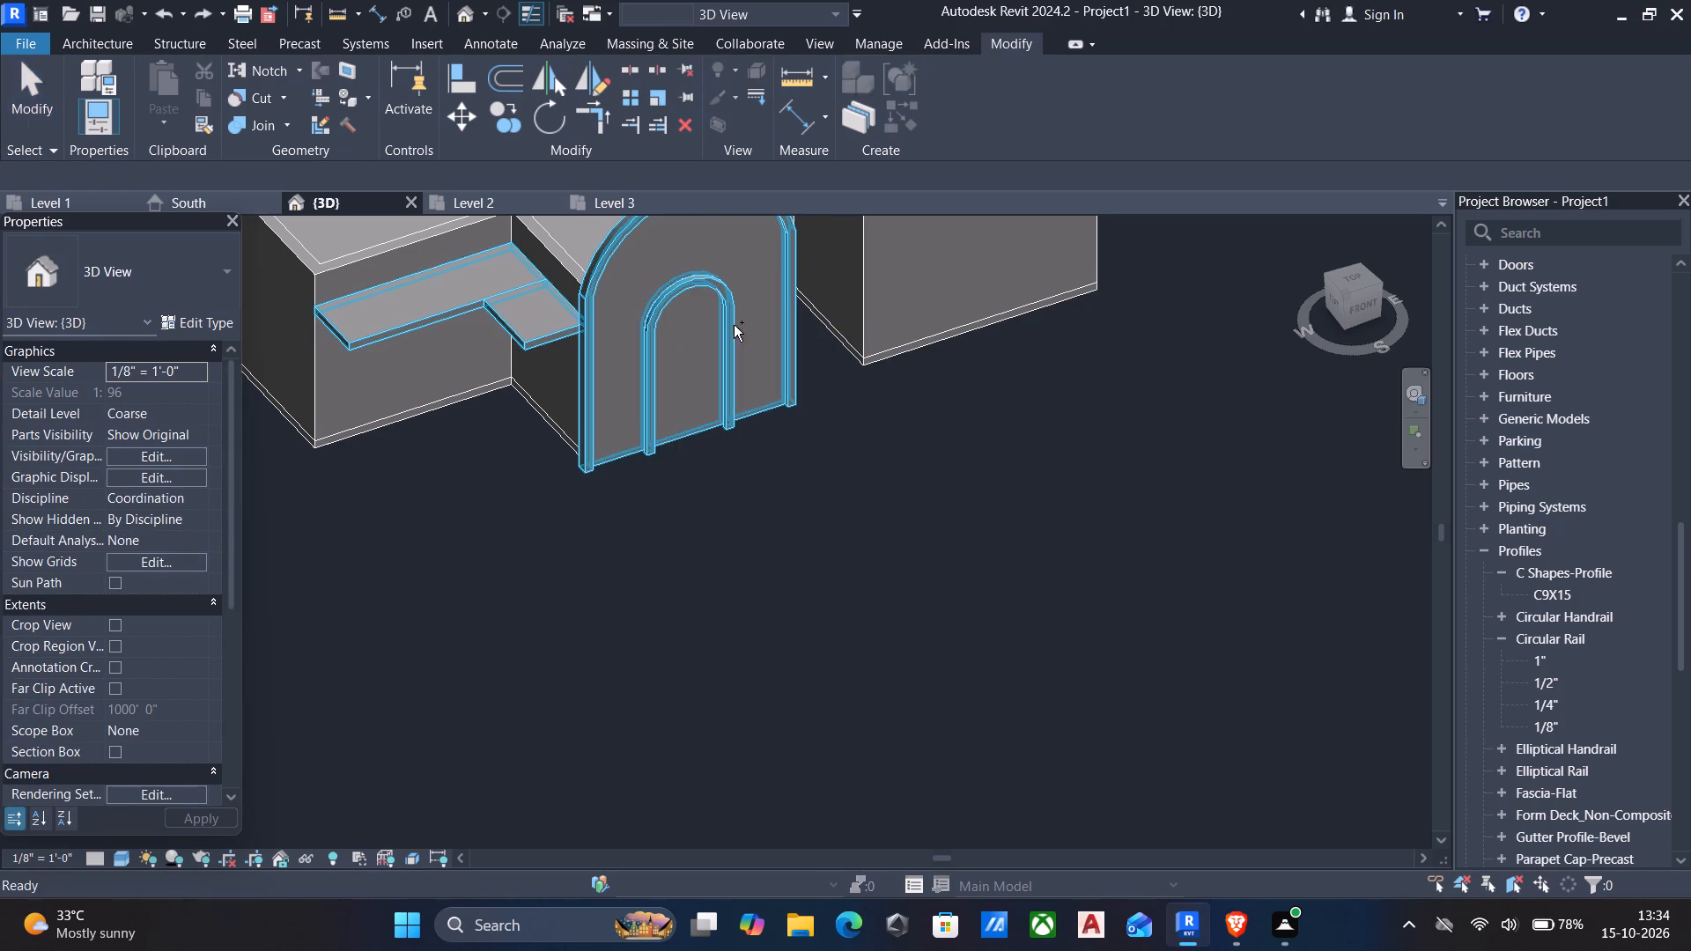
Open the arched entrance generic model for in-place editing.
{"action": "left_click", "coordinate": [665, 434]}
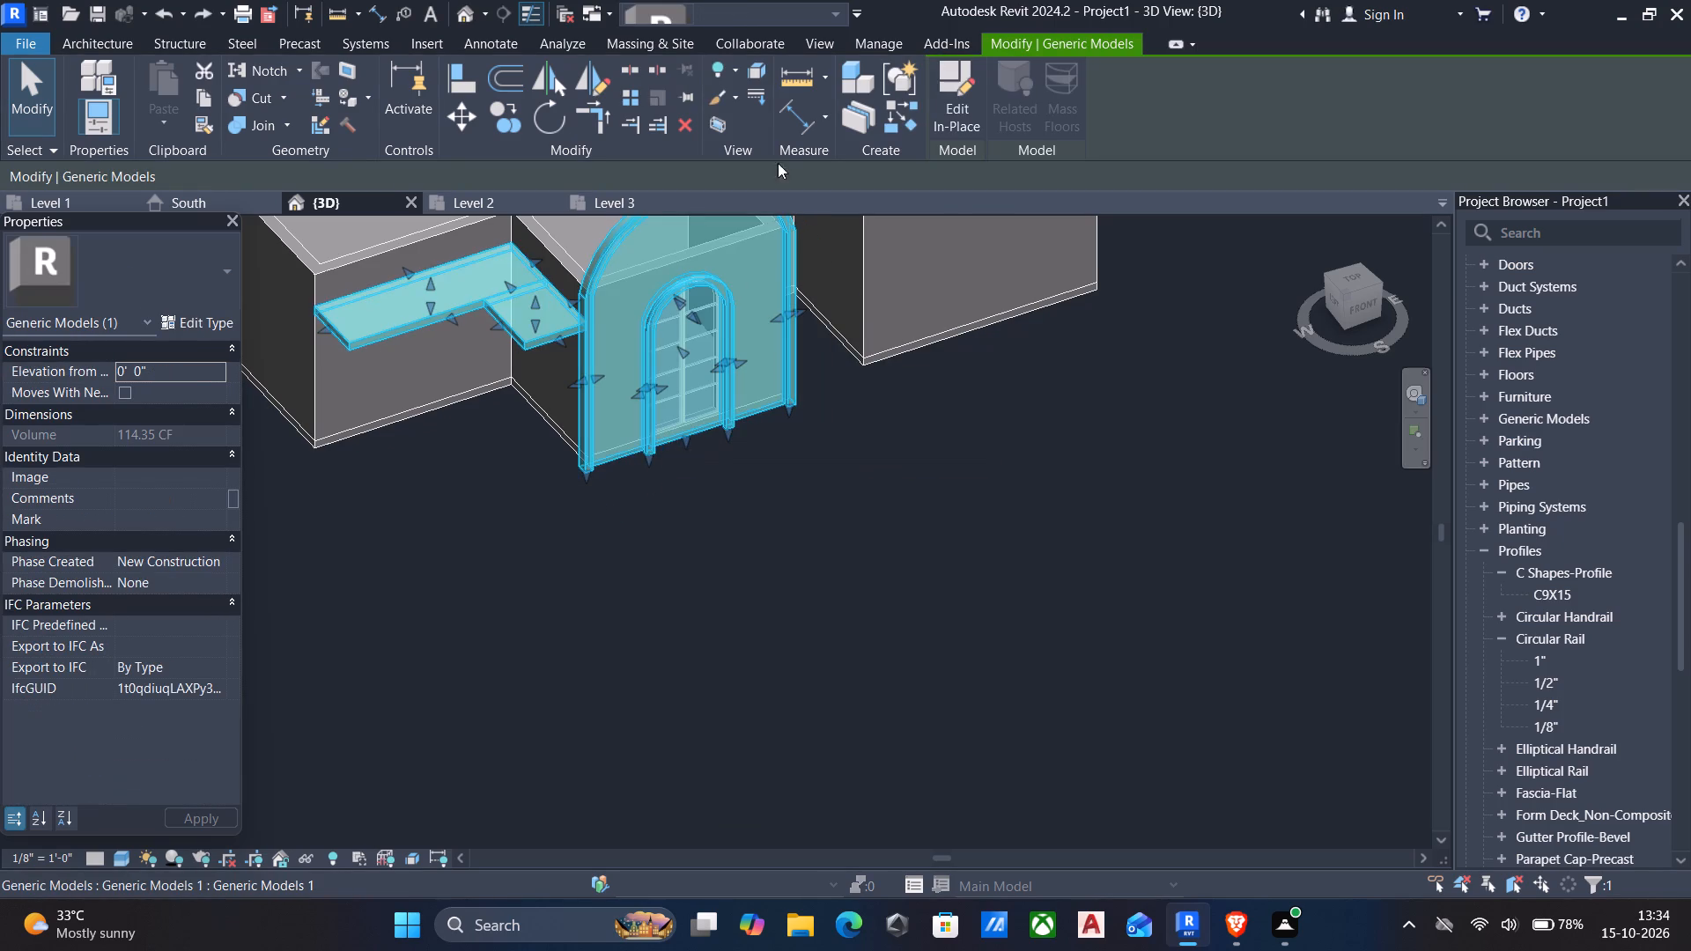
{"action": "left_click", "coordinate": [963, 94]}
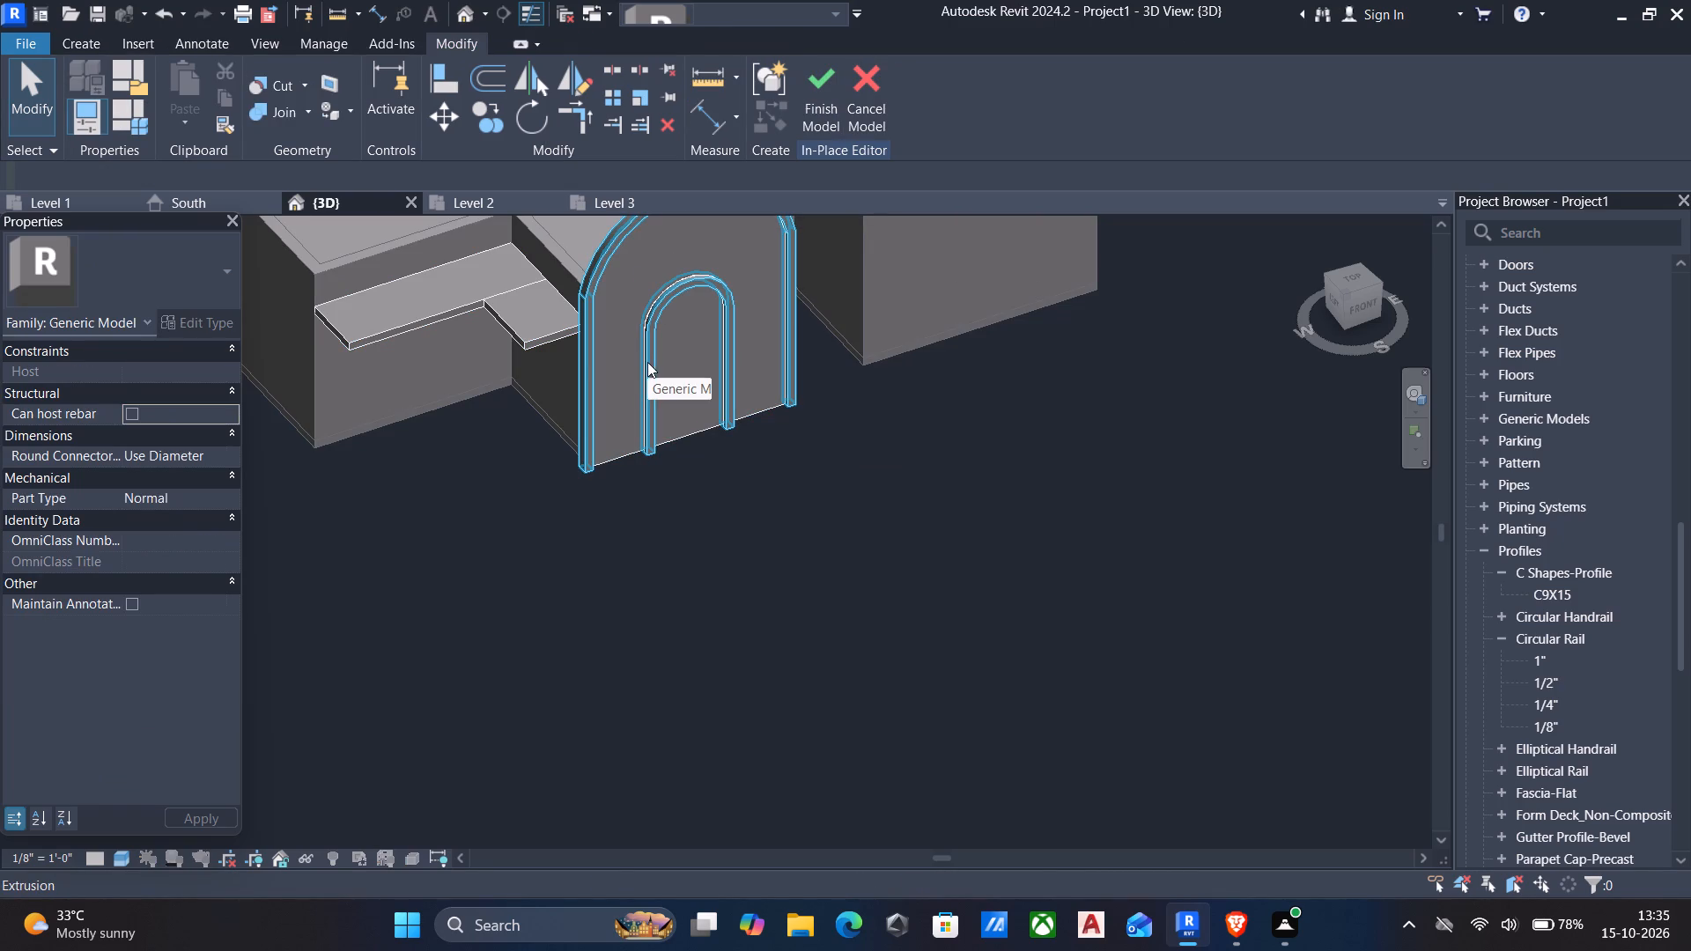
Extend the window band's void extrusion outward past the front face, to an Extrusion Start of about -19'.
{"action": "left_click", "coordinate": [684, 286]}
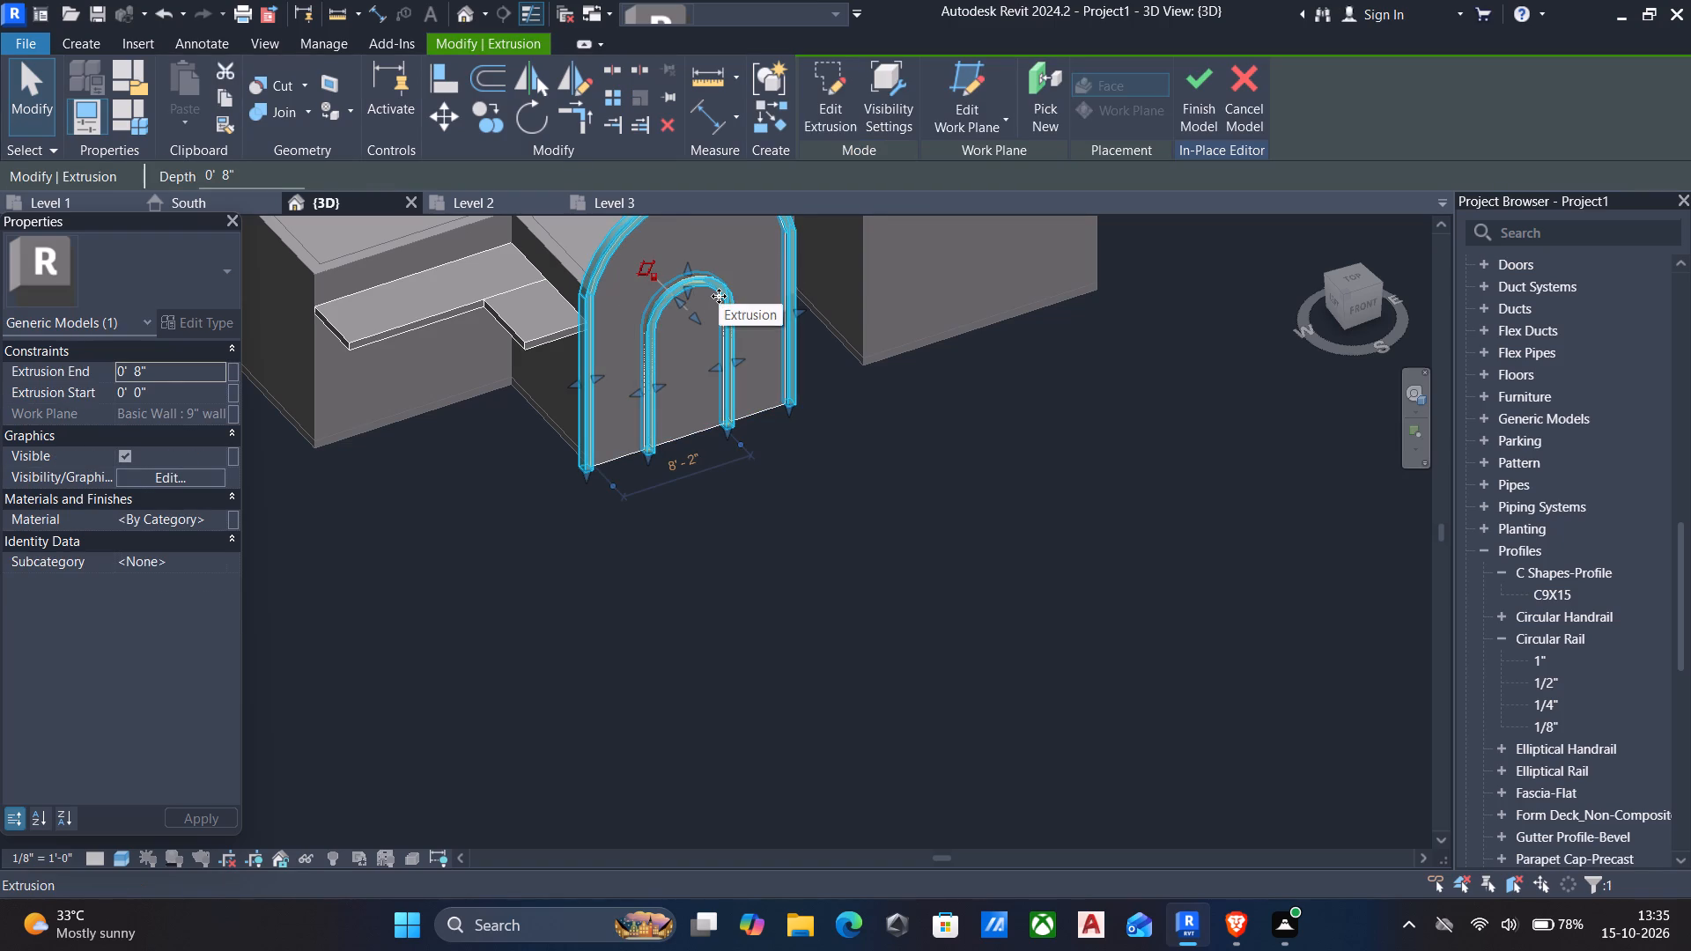
{"action": "key", "text": "Escape"}
{"action": "scroll", "coordinate": [706, 345], "scroll_direction": "down", "scroll_amount": 3}
{"action": "middle_click_drag", "start_coordinate": [708, 346], "coordinate": [1111, 312], "text": "shift"}
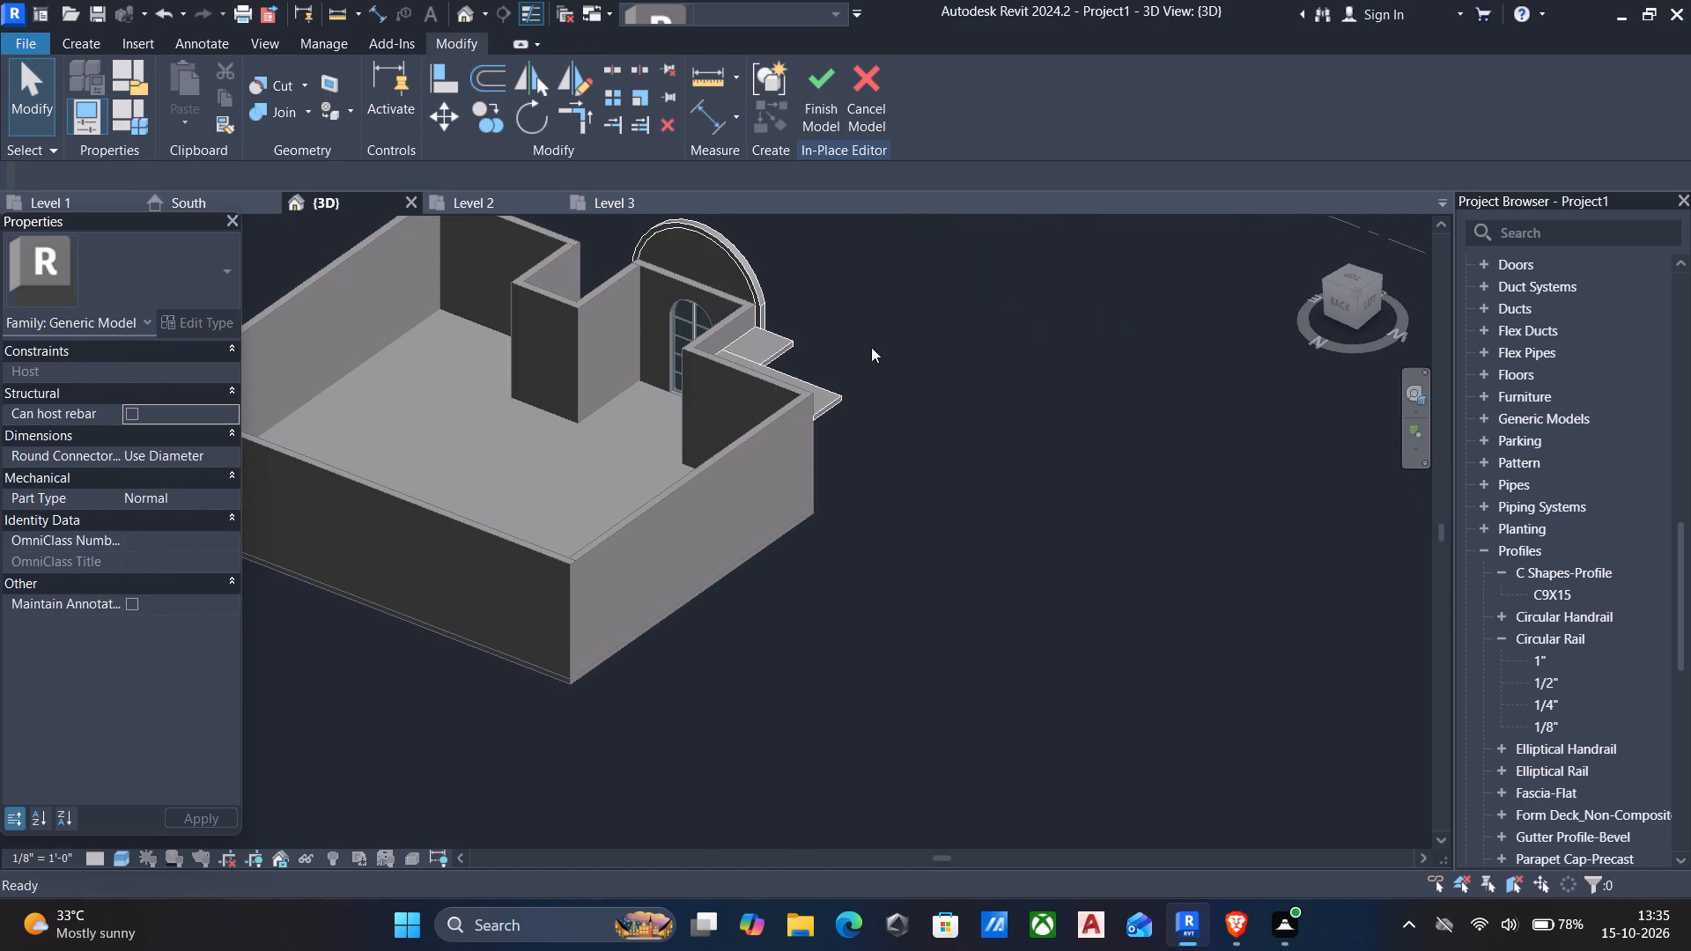
{"action": "left_click", "coordinate": [673, 306]}
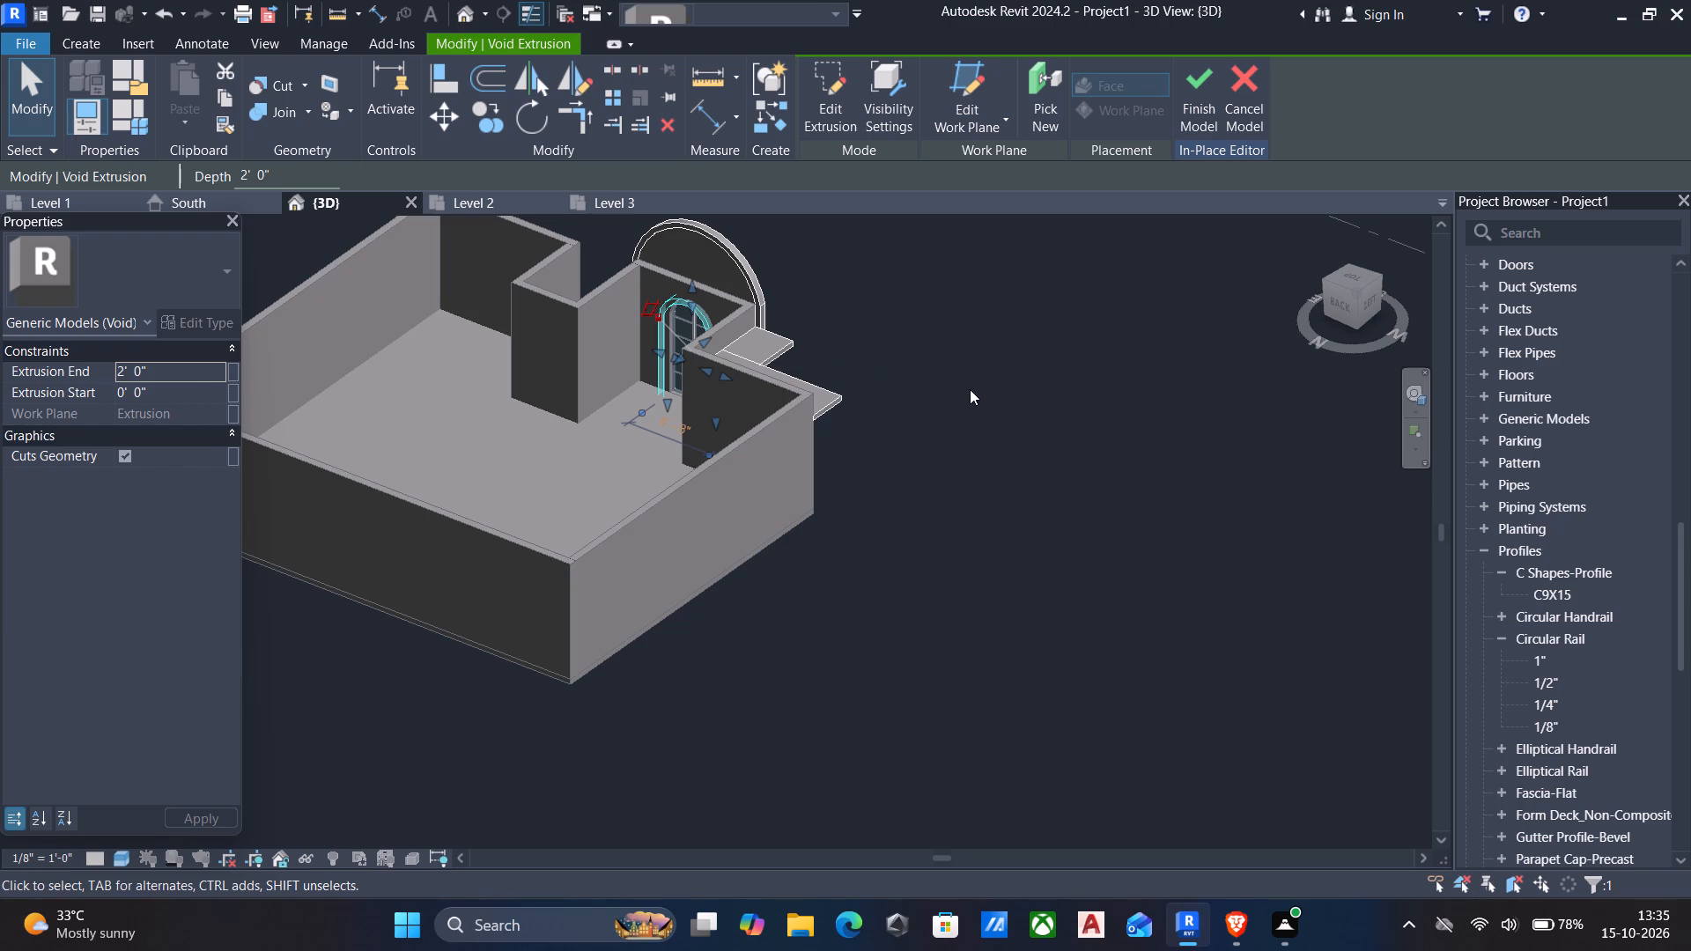
{"action": "middle_click_drag", "start_coordinate": [966, 389], "coordinate": [589, 406], "text": "shift"}
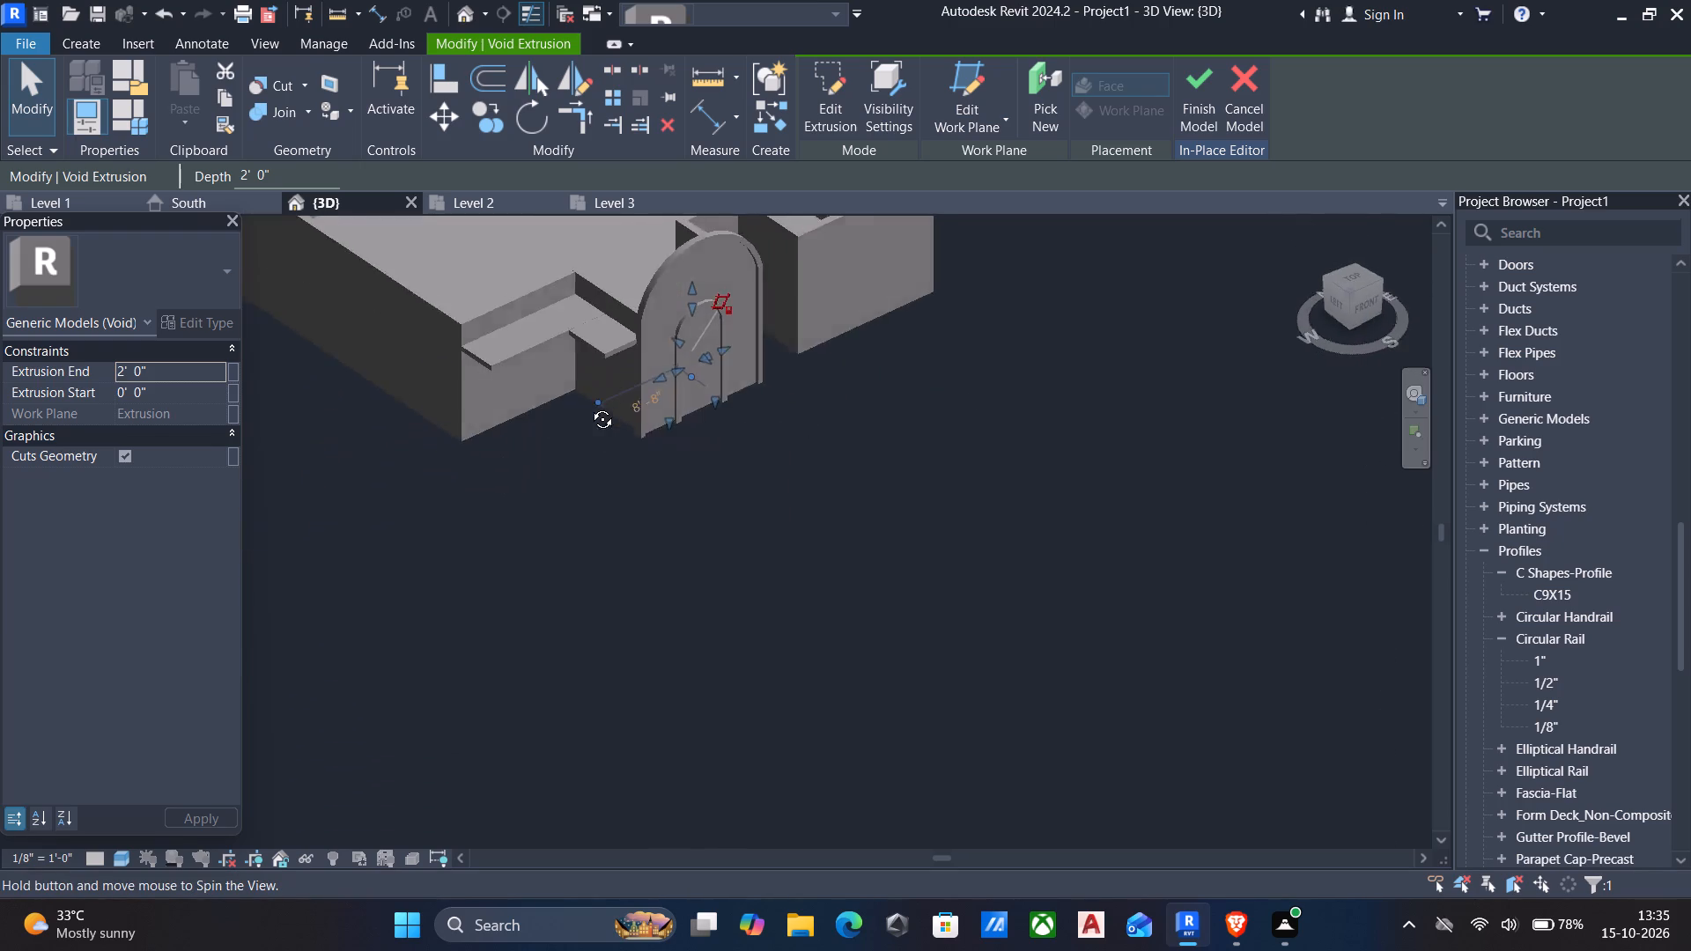
{"action": "middle_click_drag", "start_coordinate": [589, 406], "coordinate": [677, 359], "text": "shift"}
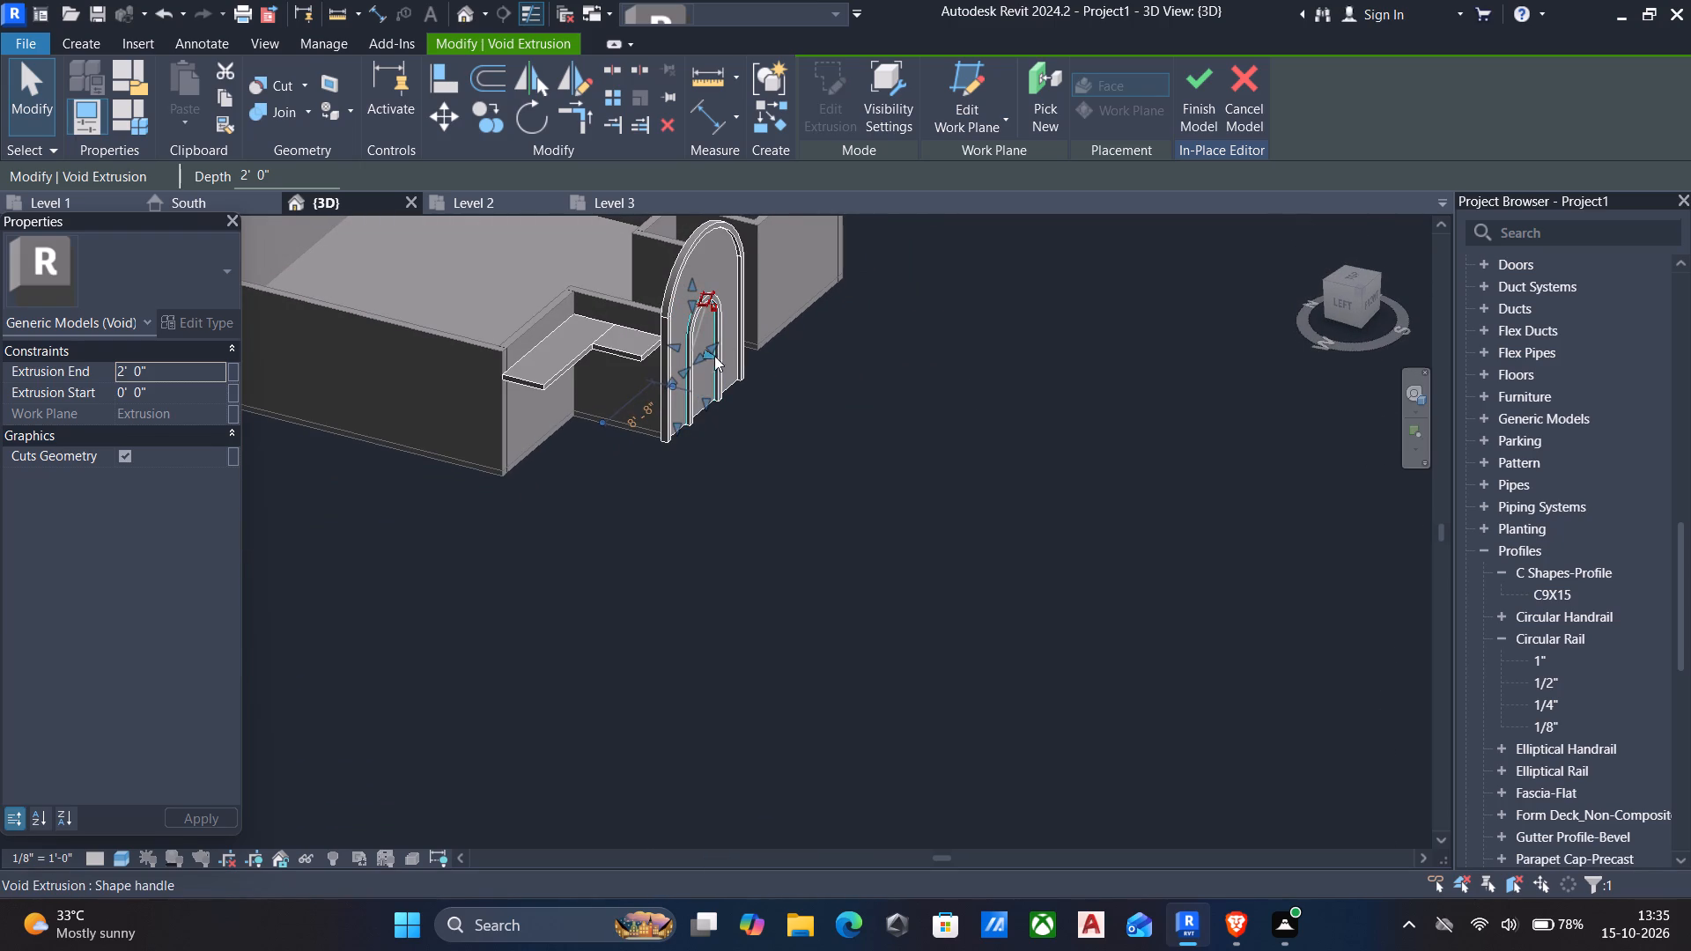
{"action": "left_click_drag", "start_coordinate": [712, 358], "coordinate": [903, 382]}
{"action": "key", "text": "Escape"}
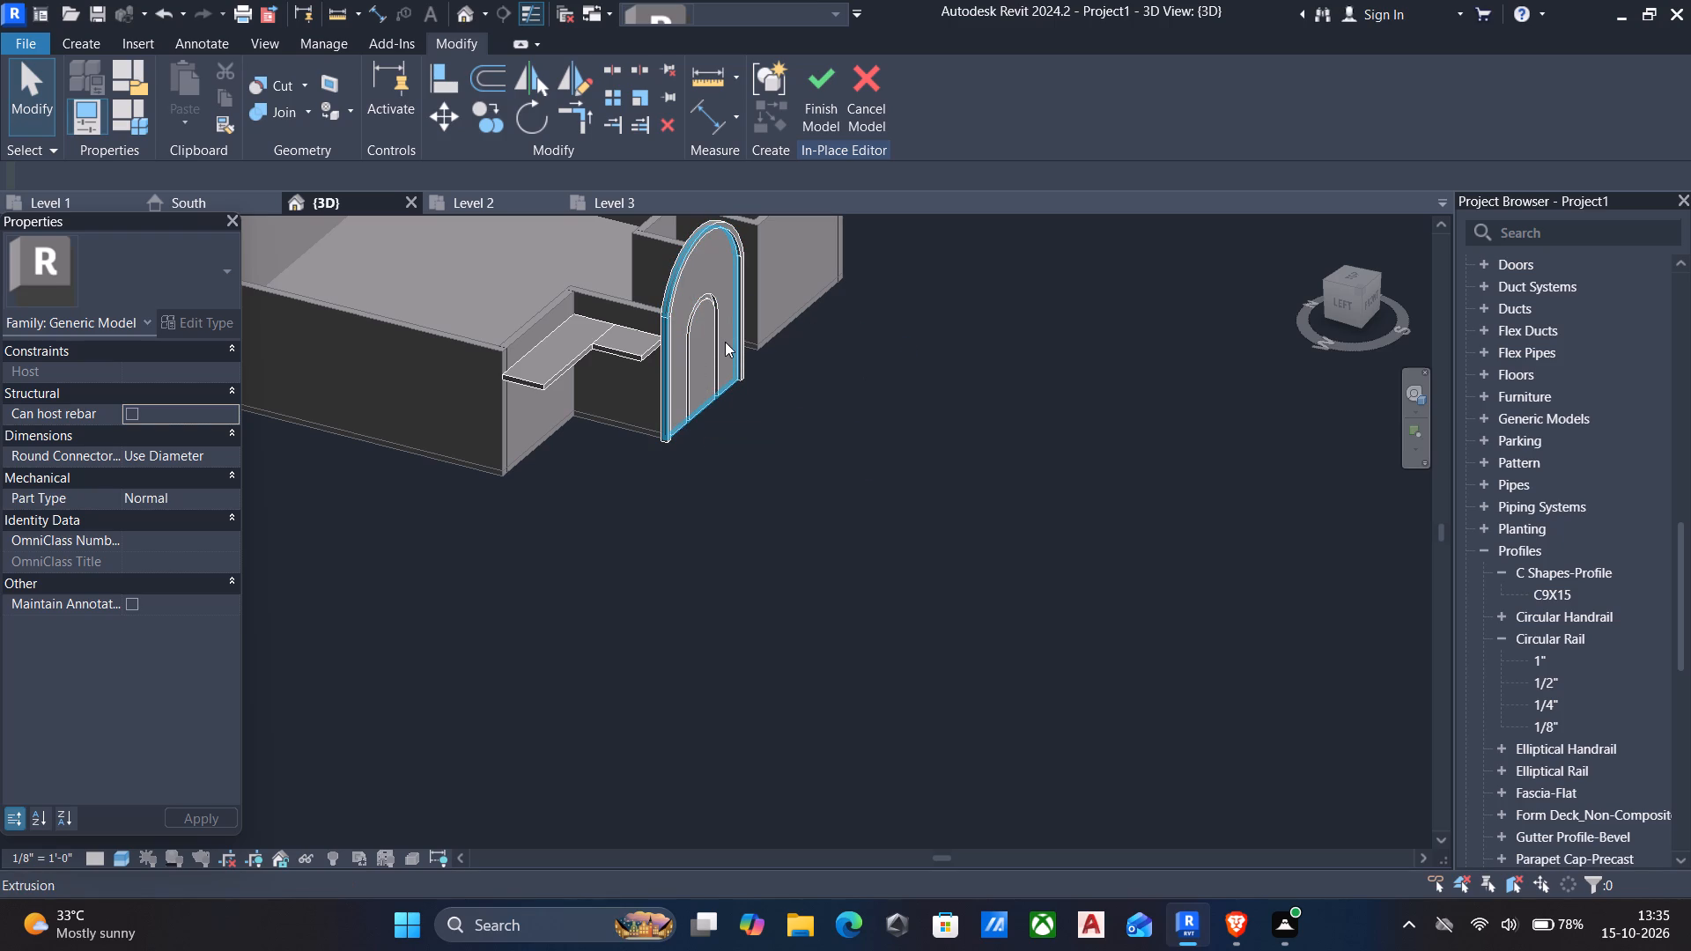
Inspect the arched window opening and the void's cut from the back, side and front of the building.
{"action": "middle_click_drag", "start_coordinate": [725, 342], "coordinate": [1042, 396], "text": "shift"}
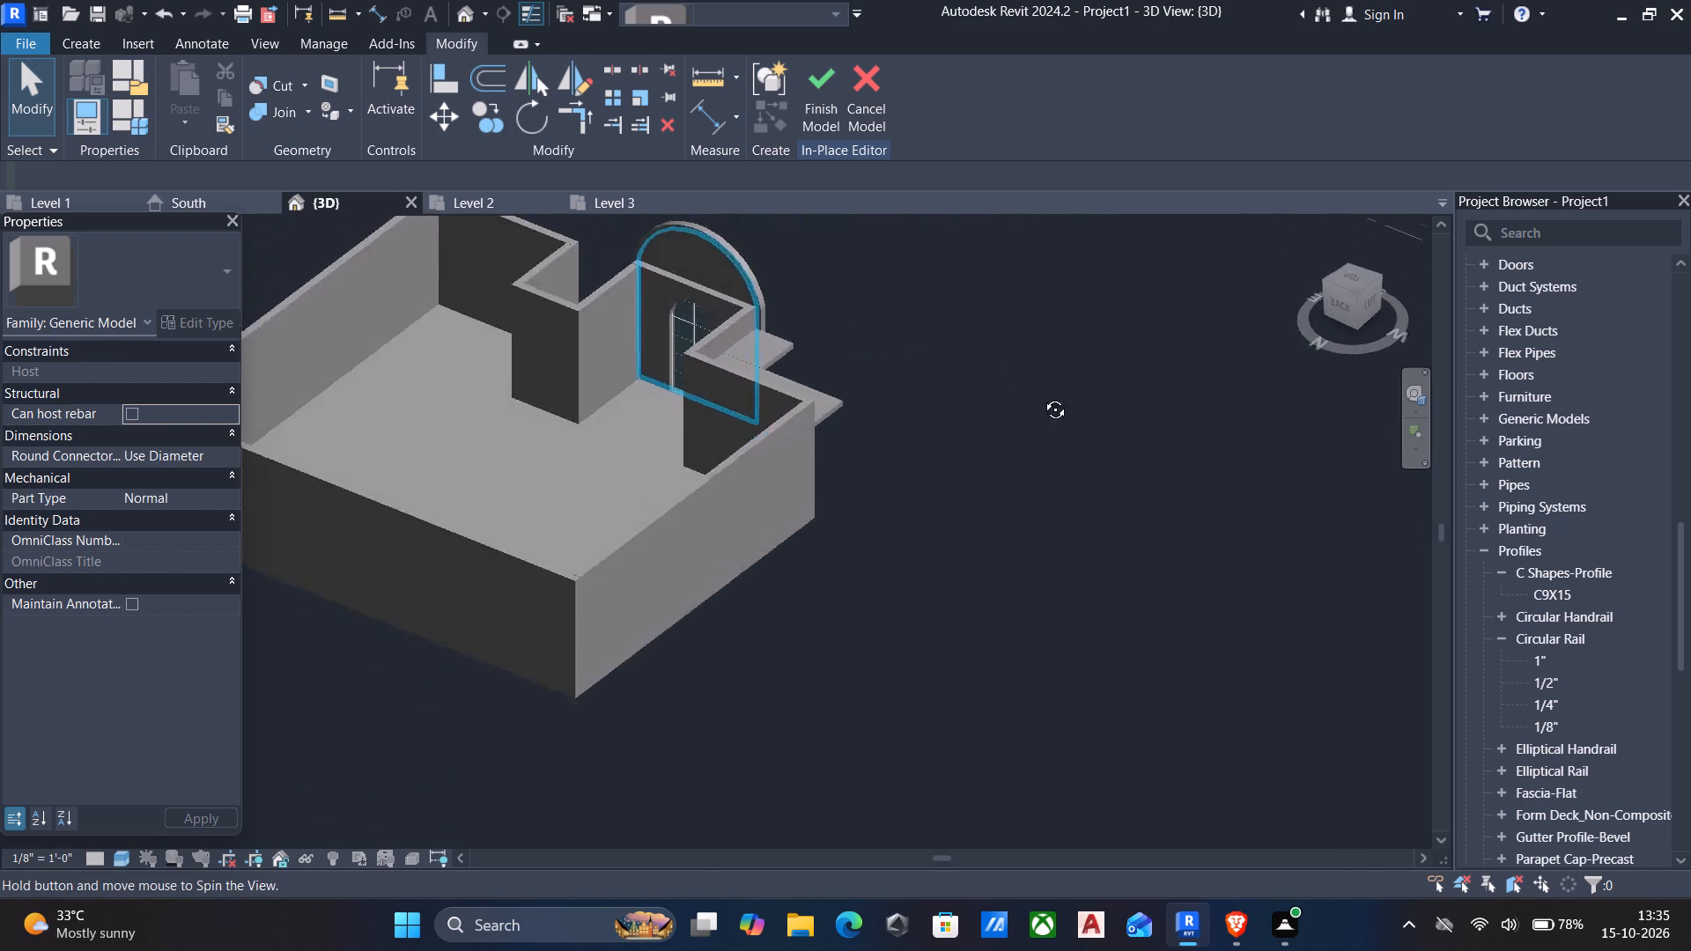
{"action": "middle_click_drag", "start_coordinate": [1042, 396], "coordinate": [1124, 332], "text": "shift"}
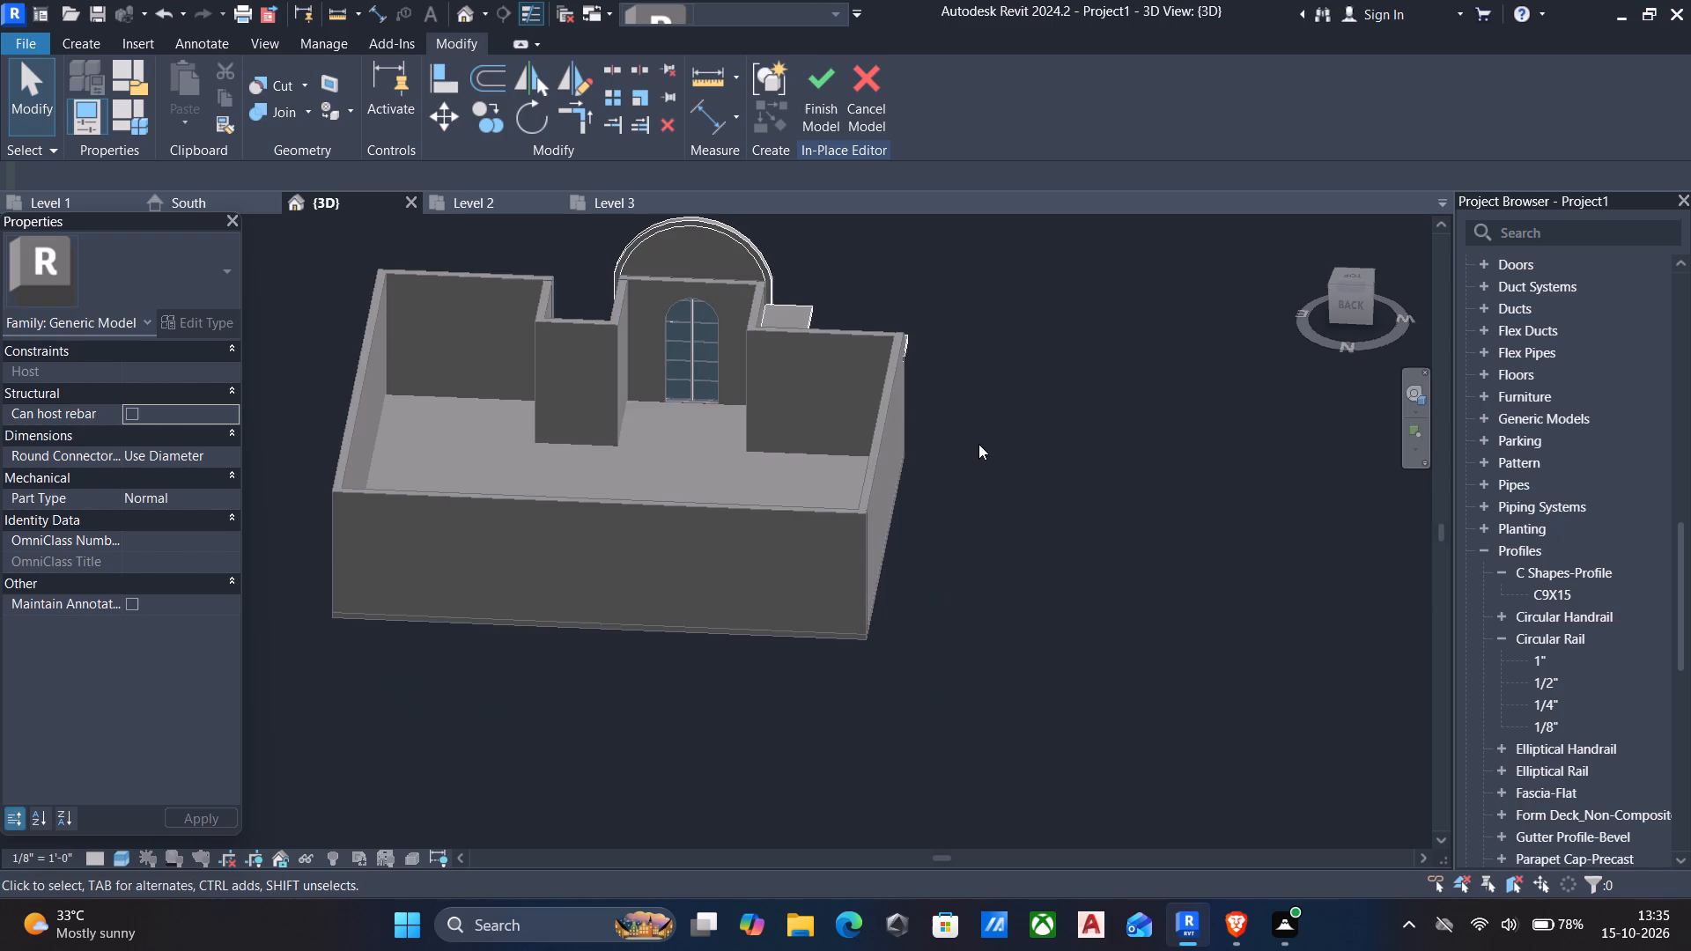
{"action": "scroll", "coordinate": [683, 383], "scroll_direction": "up", "scroll_amount": 9}
{"action": "middle_click_drag", "start_coordinate": [682, 374], "coordinate": [675, 453]}
{"action": "scroll", "coordinate": [685, 462], "scroll_direction": "down", "scroll_amount": 3}
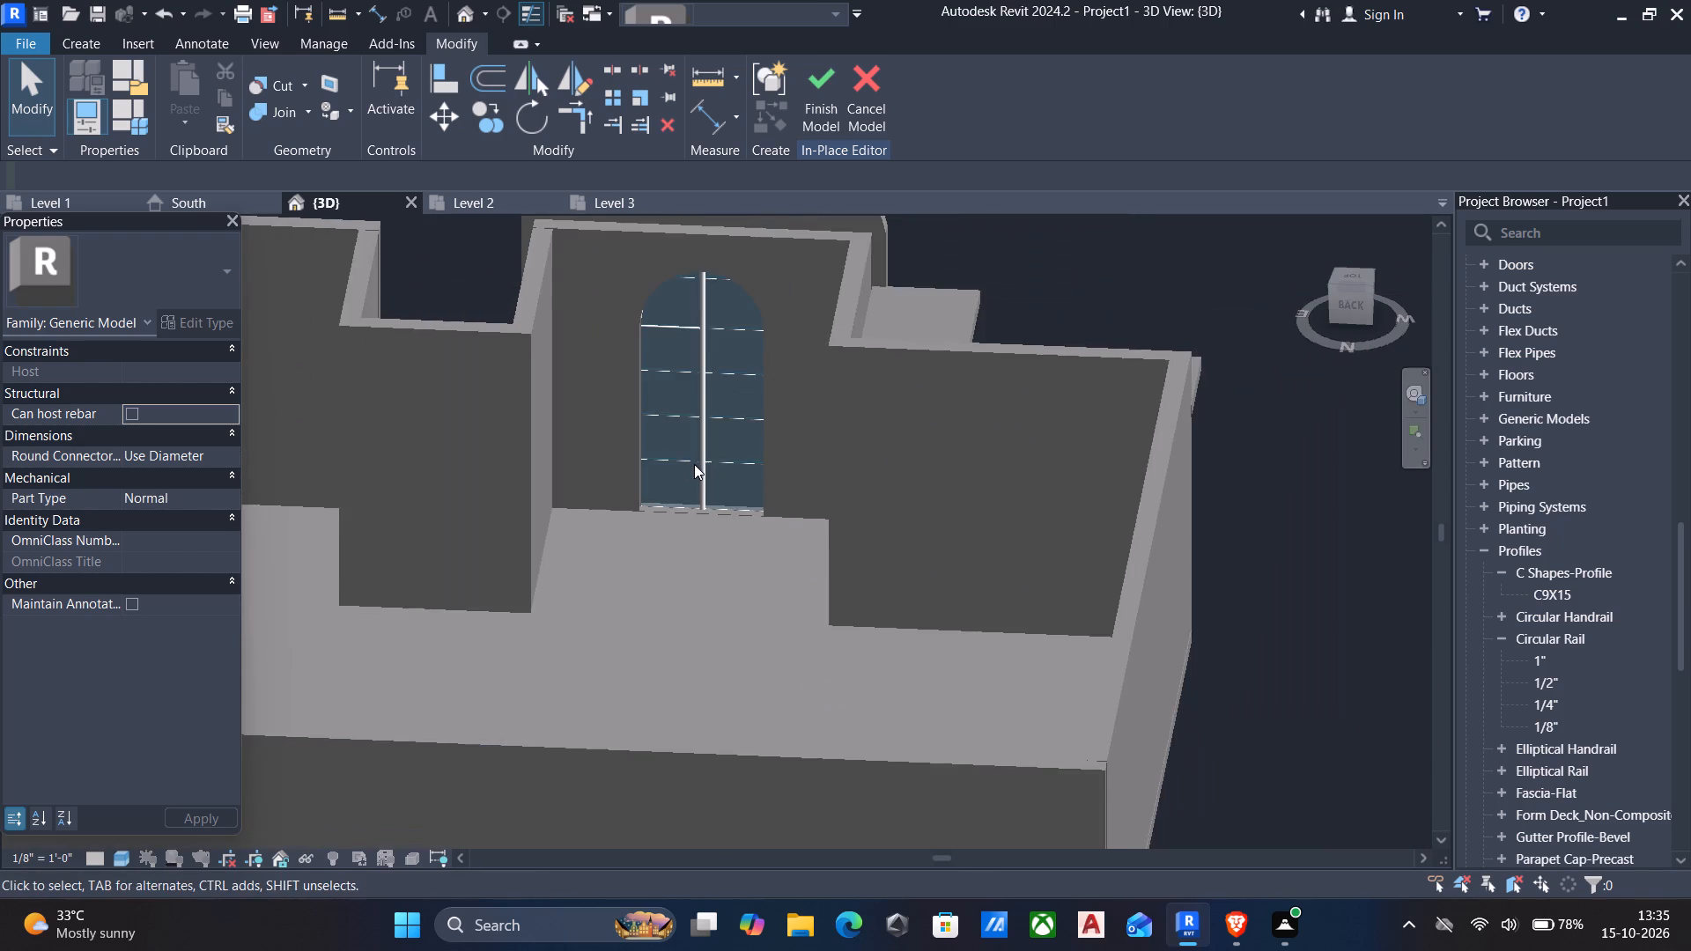
{"action": "middle_click_drag", "start_coordinate": [694, 464], "coordinate": [490, 497], "text": "shift"}
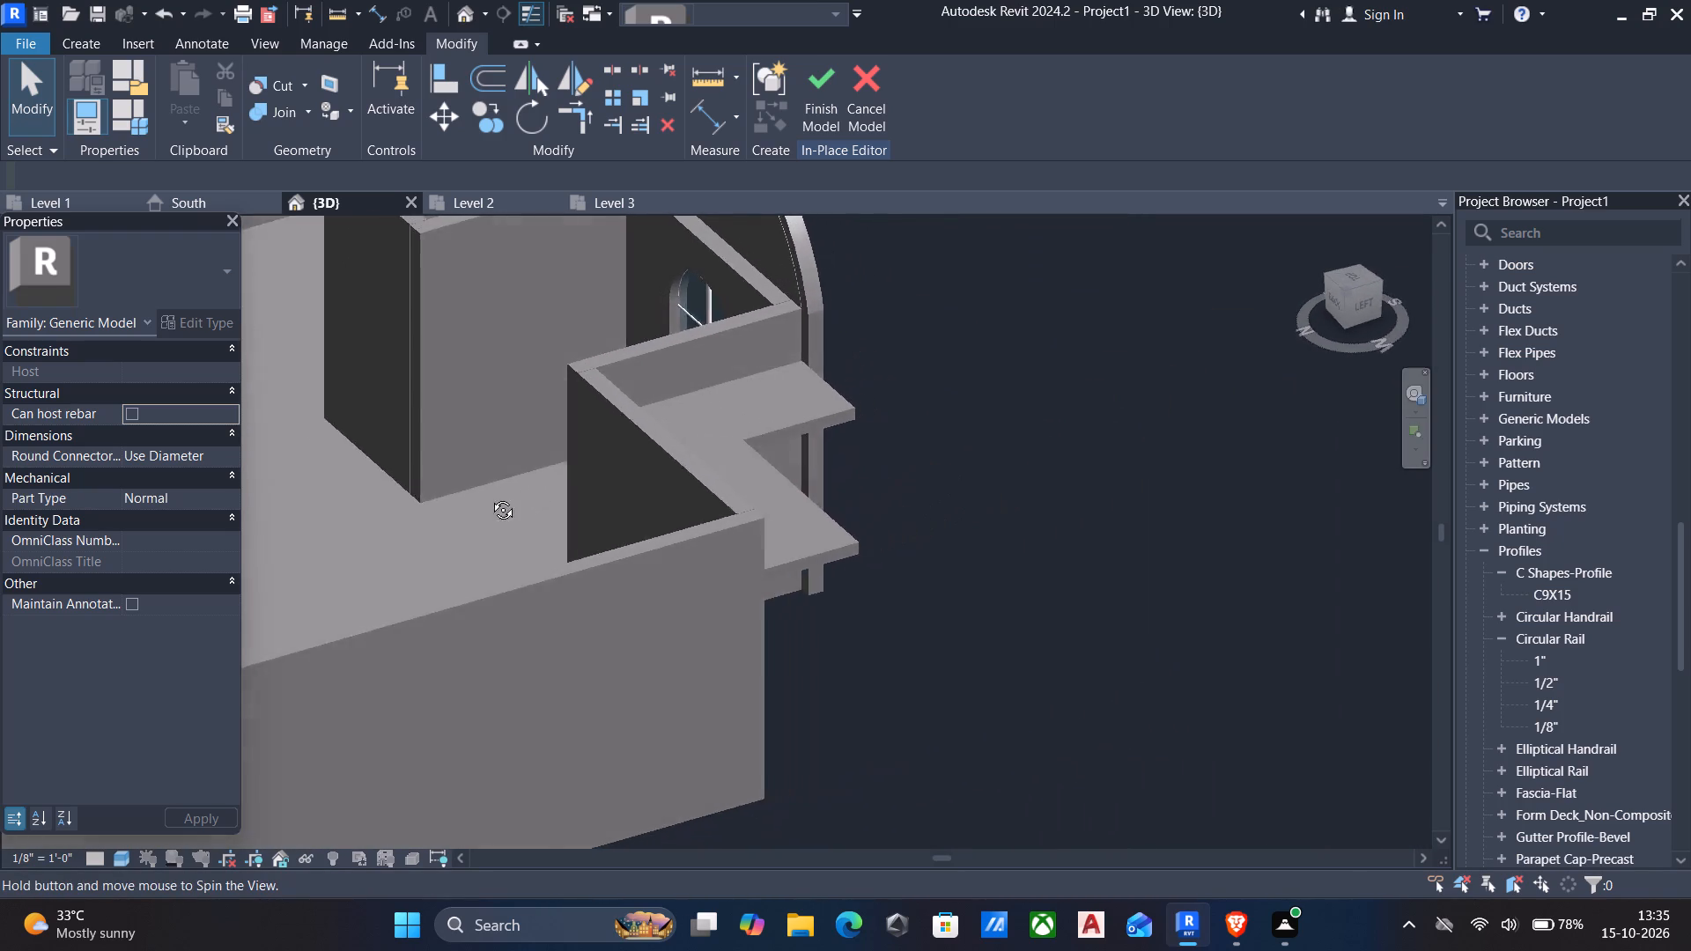
{"action": "middle_click_drag", "start_coordinate": [490, 497], "coordinate": [297, 485], "text": "shift"}
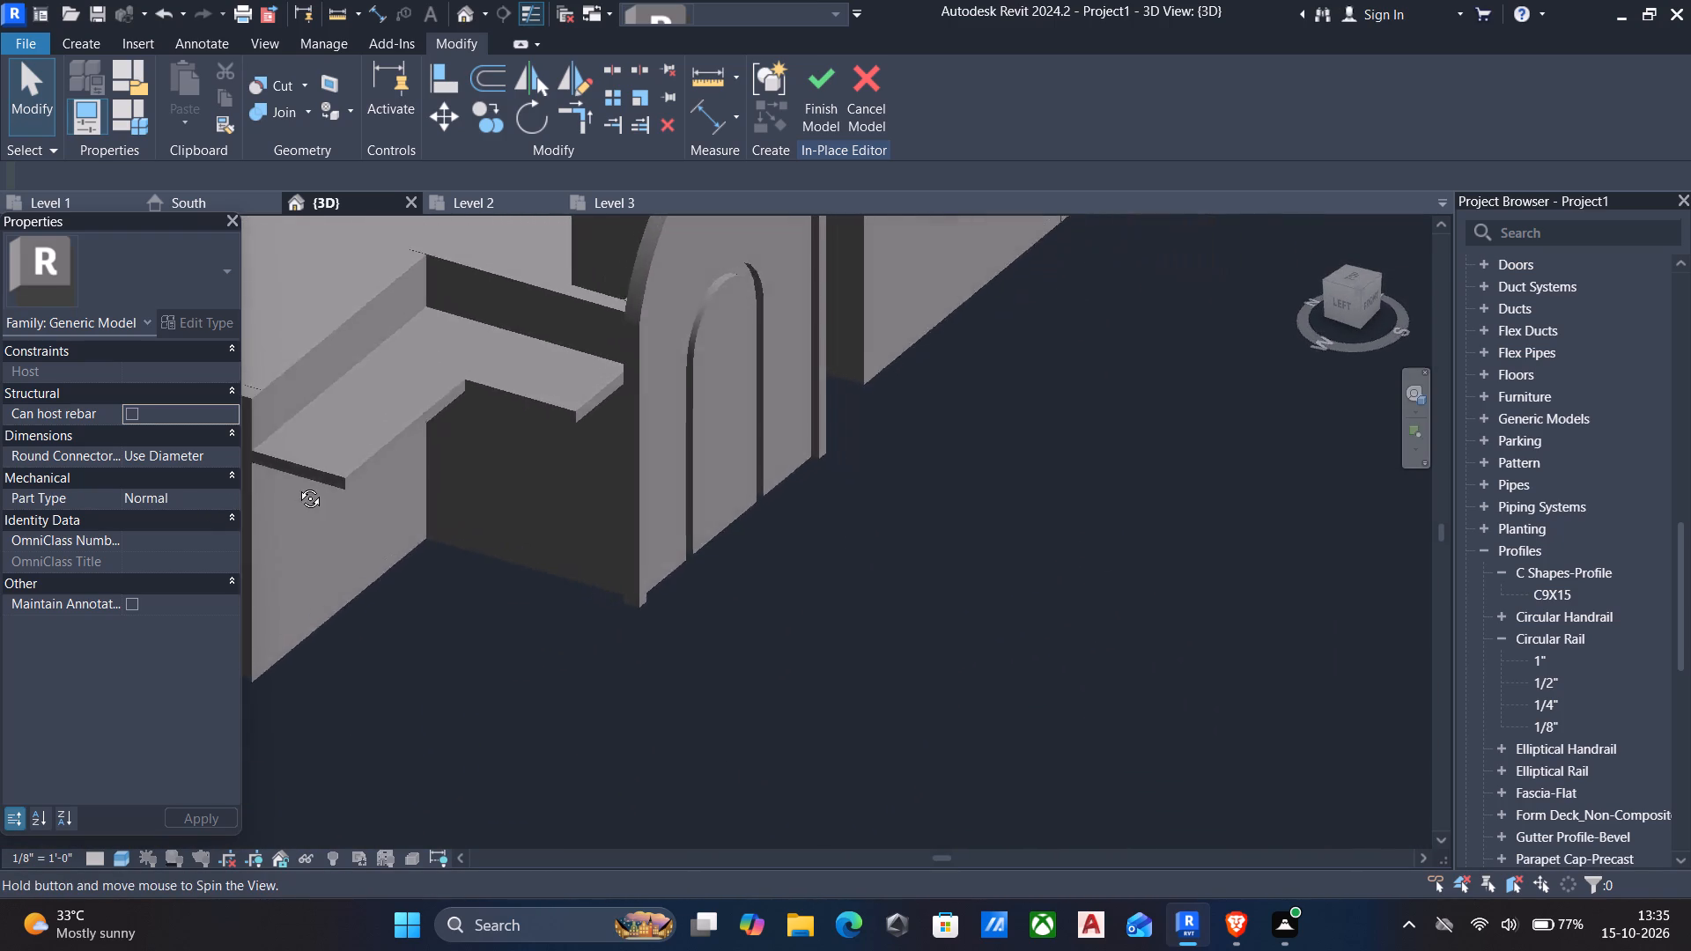
{"action": "middle_click_drag", "start_coordinate": [297, 485], "coordinate": [378, 687], "text": "shift"}
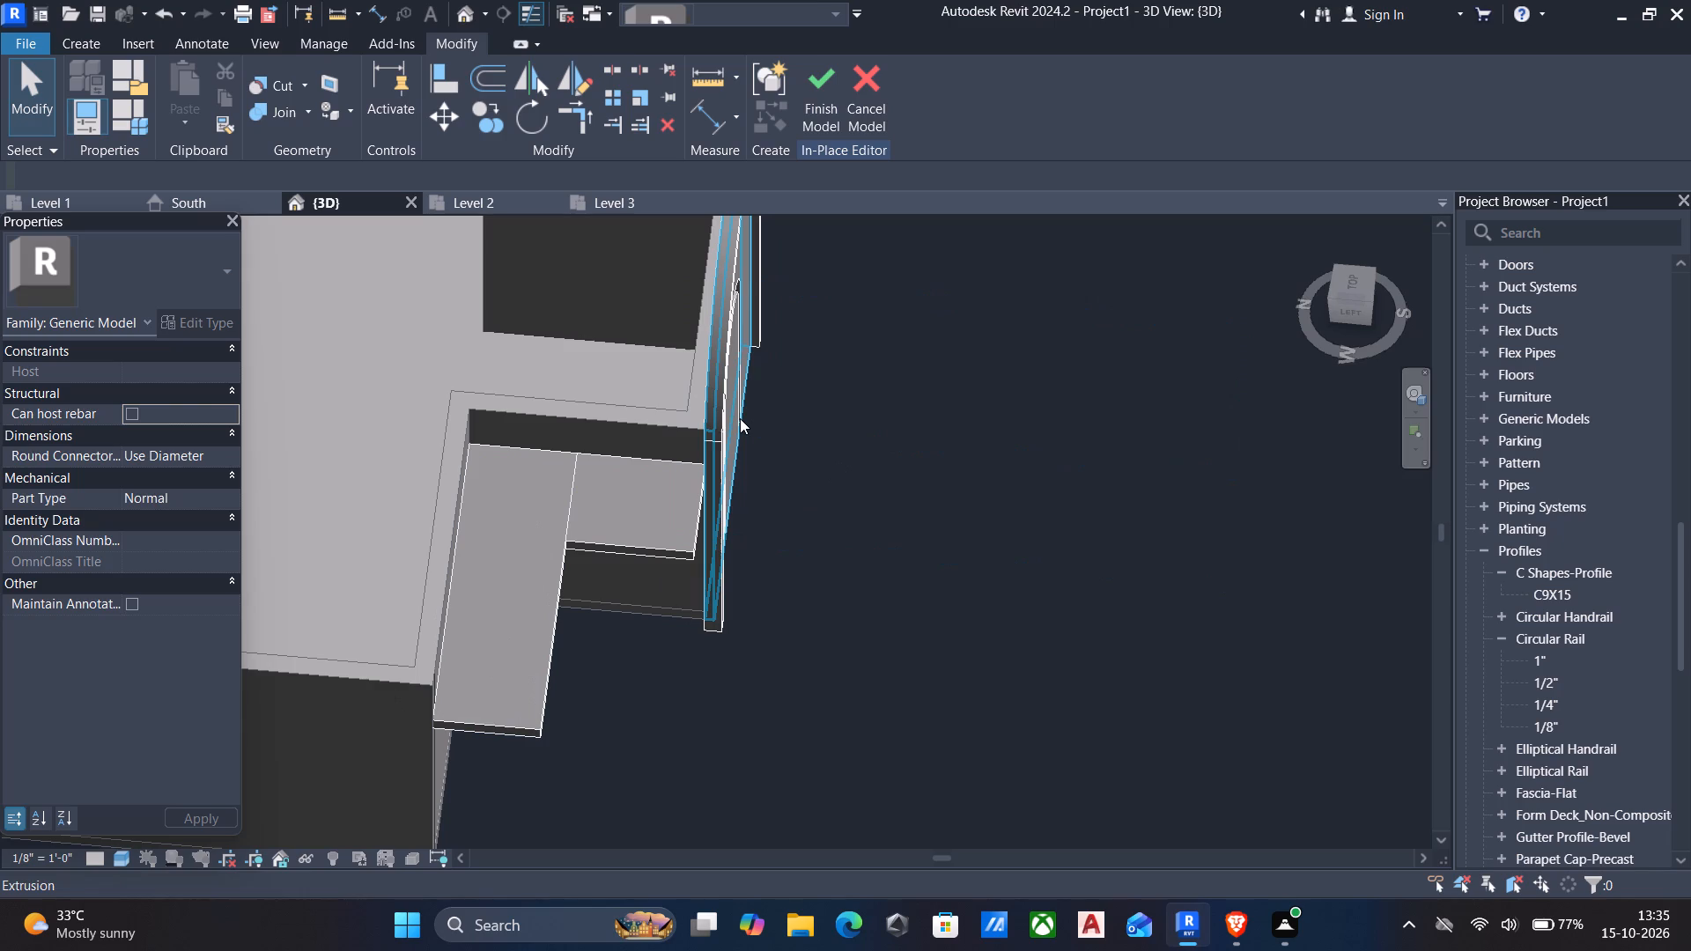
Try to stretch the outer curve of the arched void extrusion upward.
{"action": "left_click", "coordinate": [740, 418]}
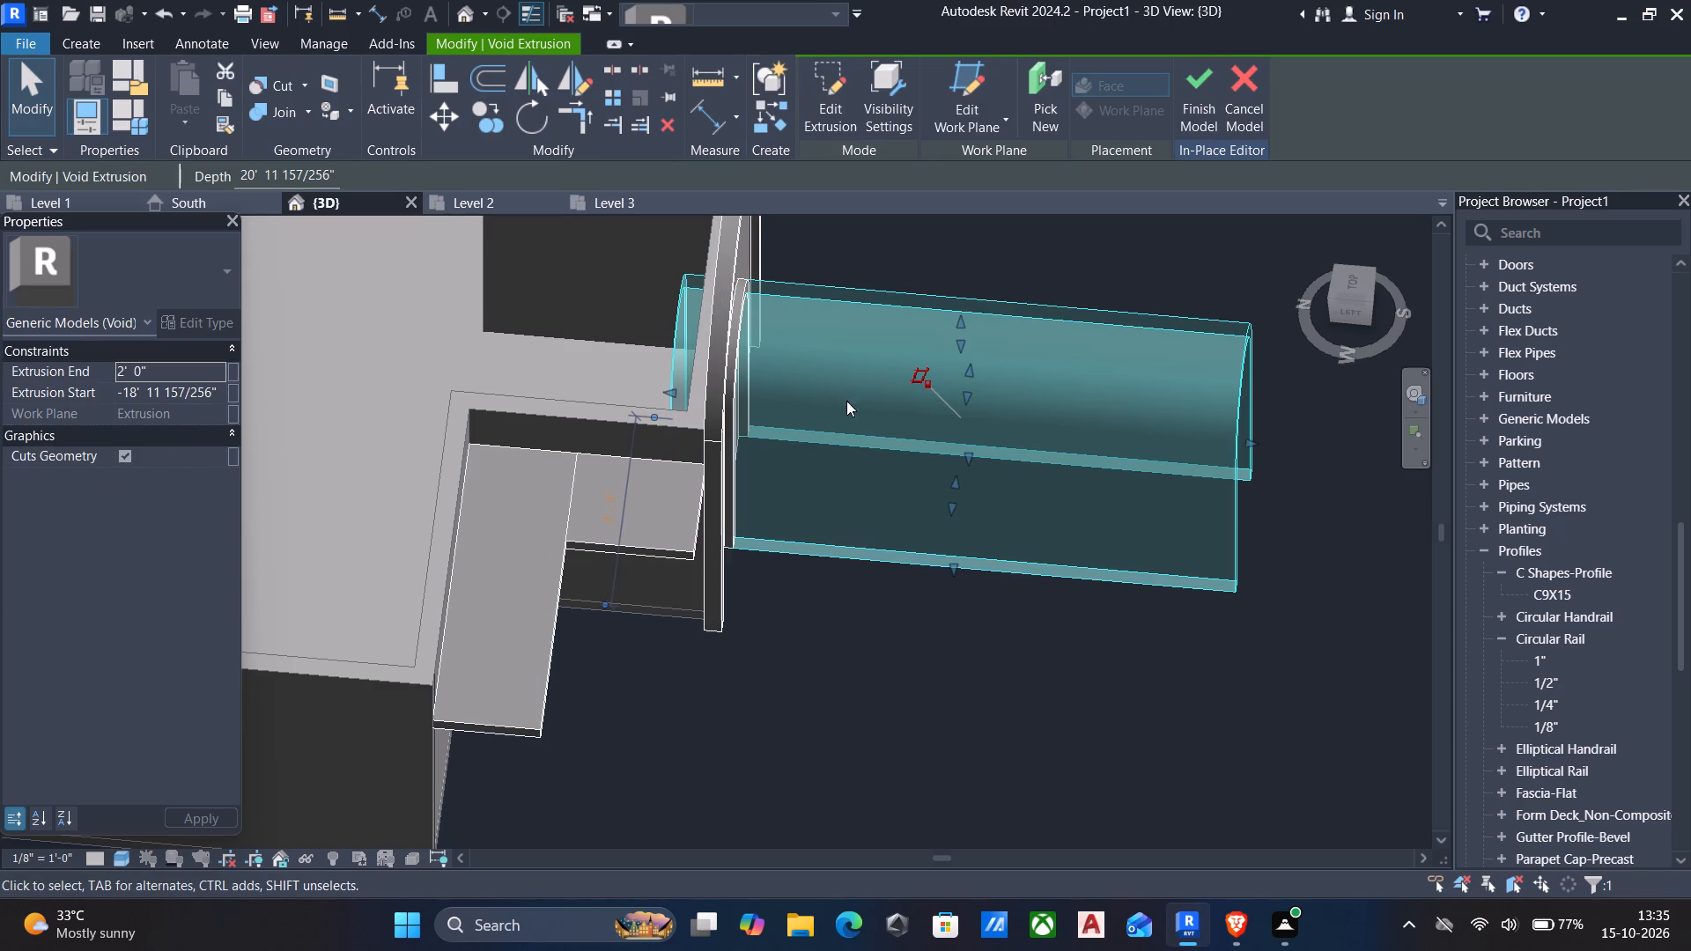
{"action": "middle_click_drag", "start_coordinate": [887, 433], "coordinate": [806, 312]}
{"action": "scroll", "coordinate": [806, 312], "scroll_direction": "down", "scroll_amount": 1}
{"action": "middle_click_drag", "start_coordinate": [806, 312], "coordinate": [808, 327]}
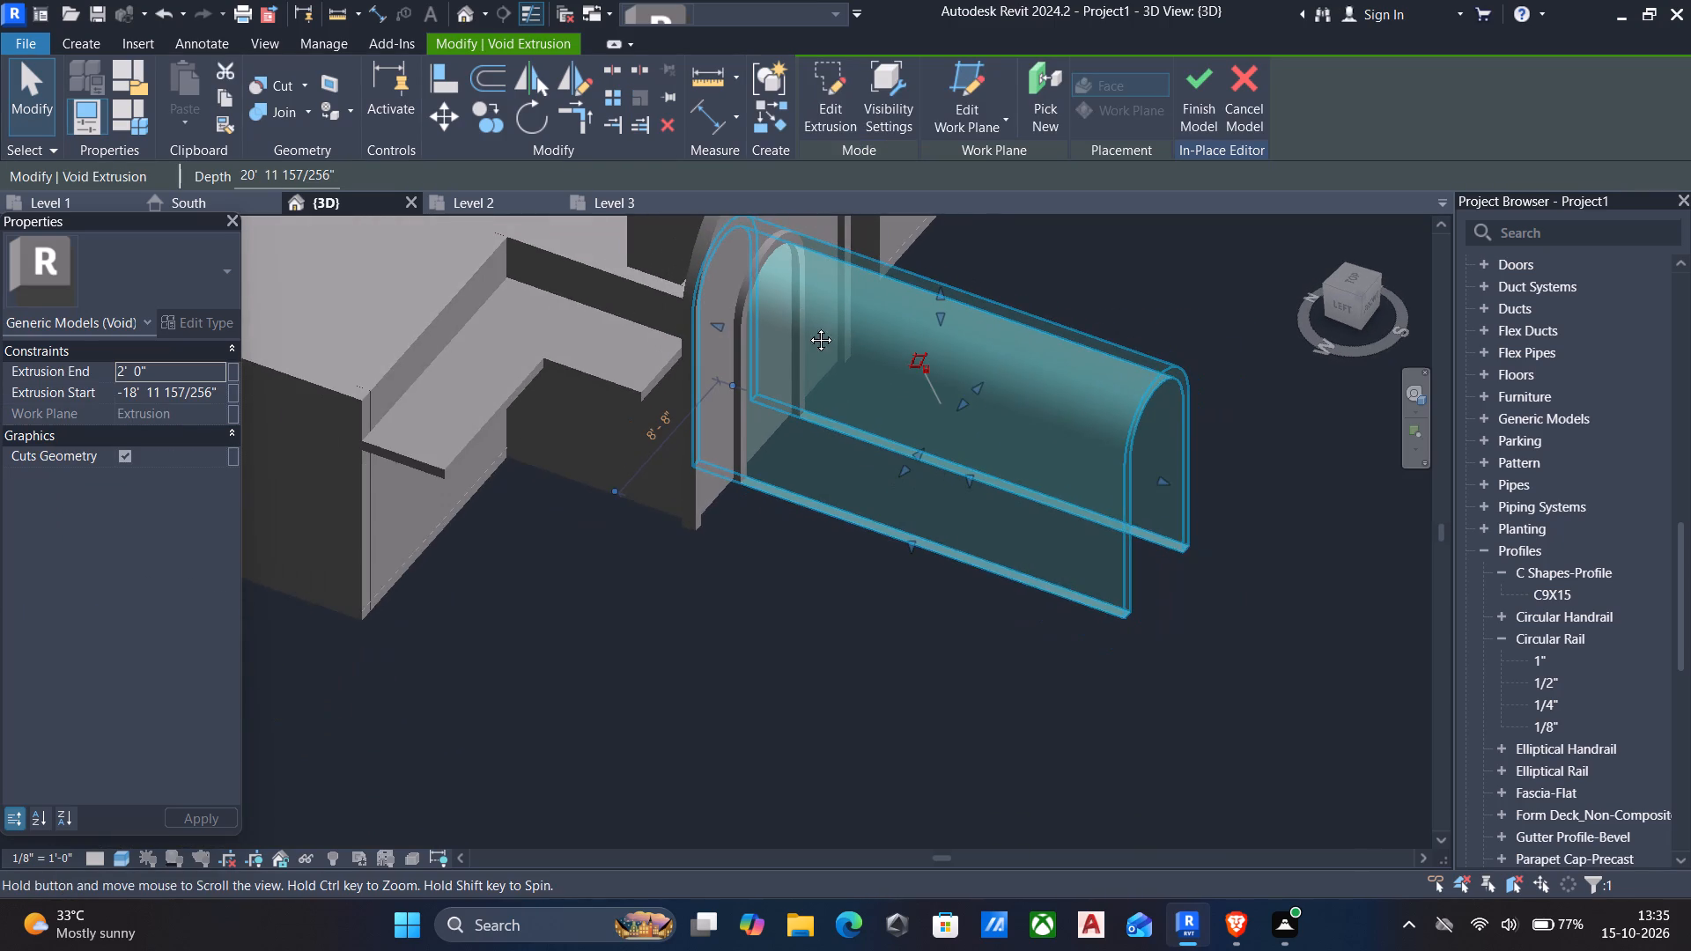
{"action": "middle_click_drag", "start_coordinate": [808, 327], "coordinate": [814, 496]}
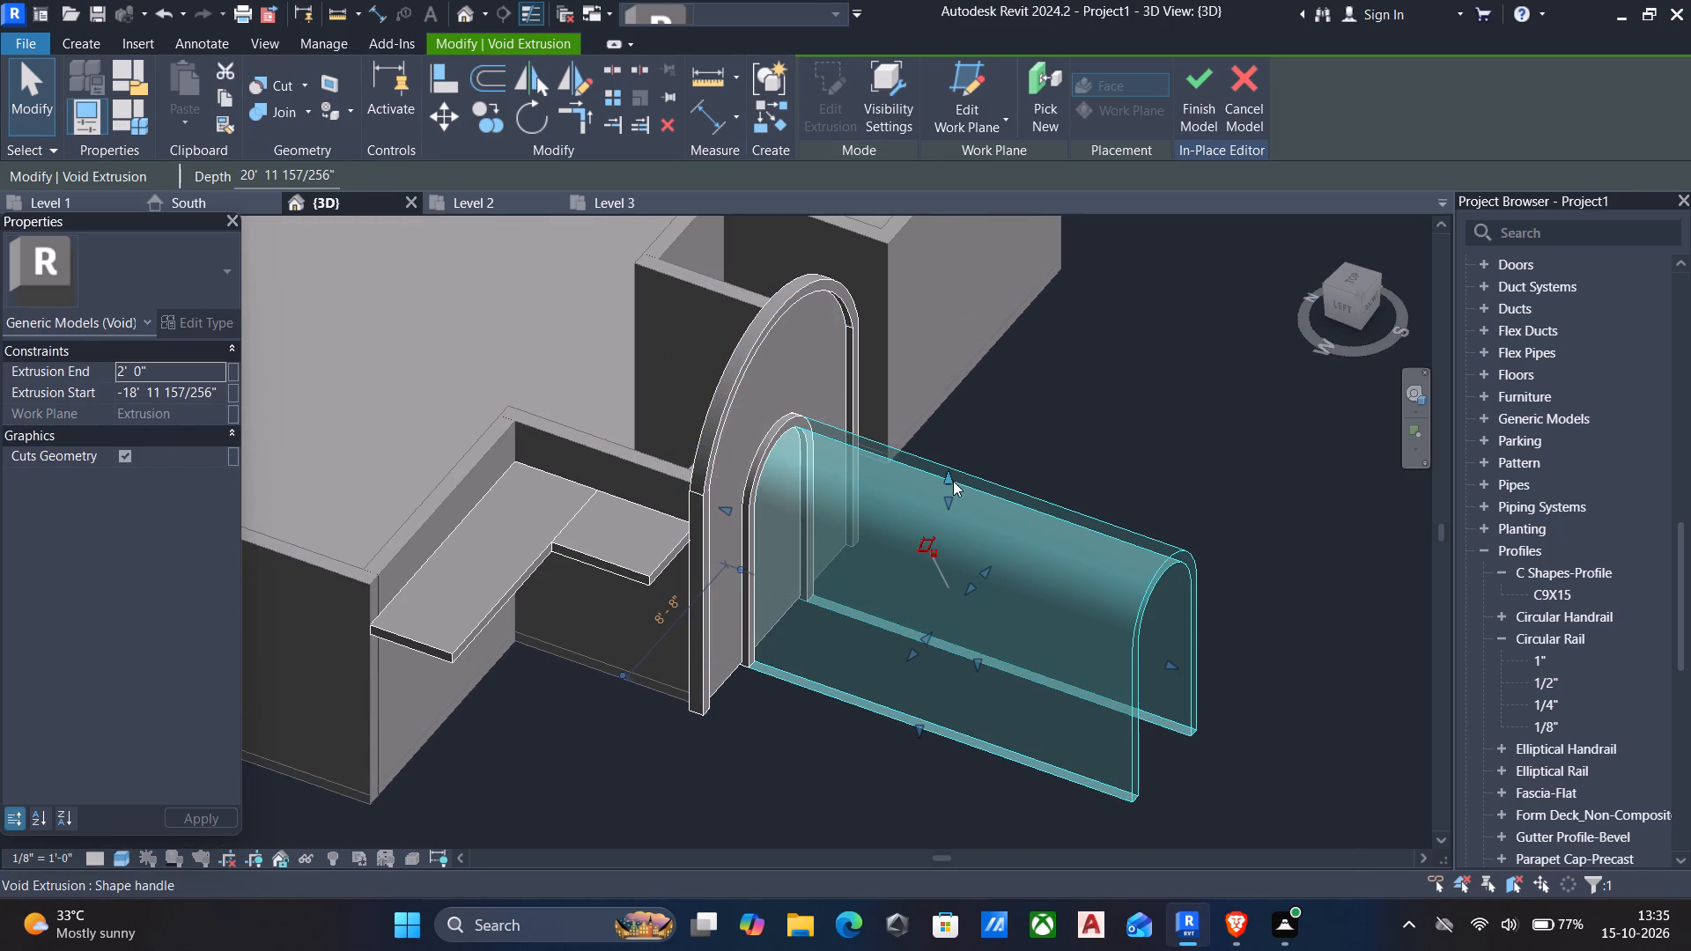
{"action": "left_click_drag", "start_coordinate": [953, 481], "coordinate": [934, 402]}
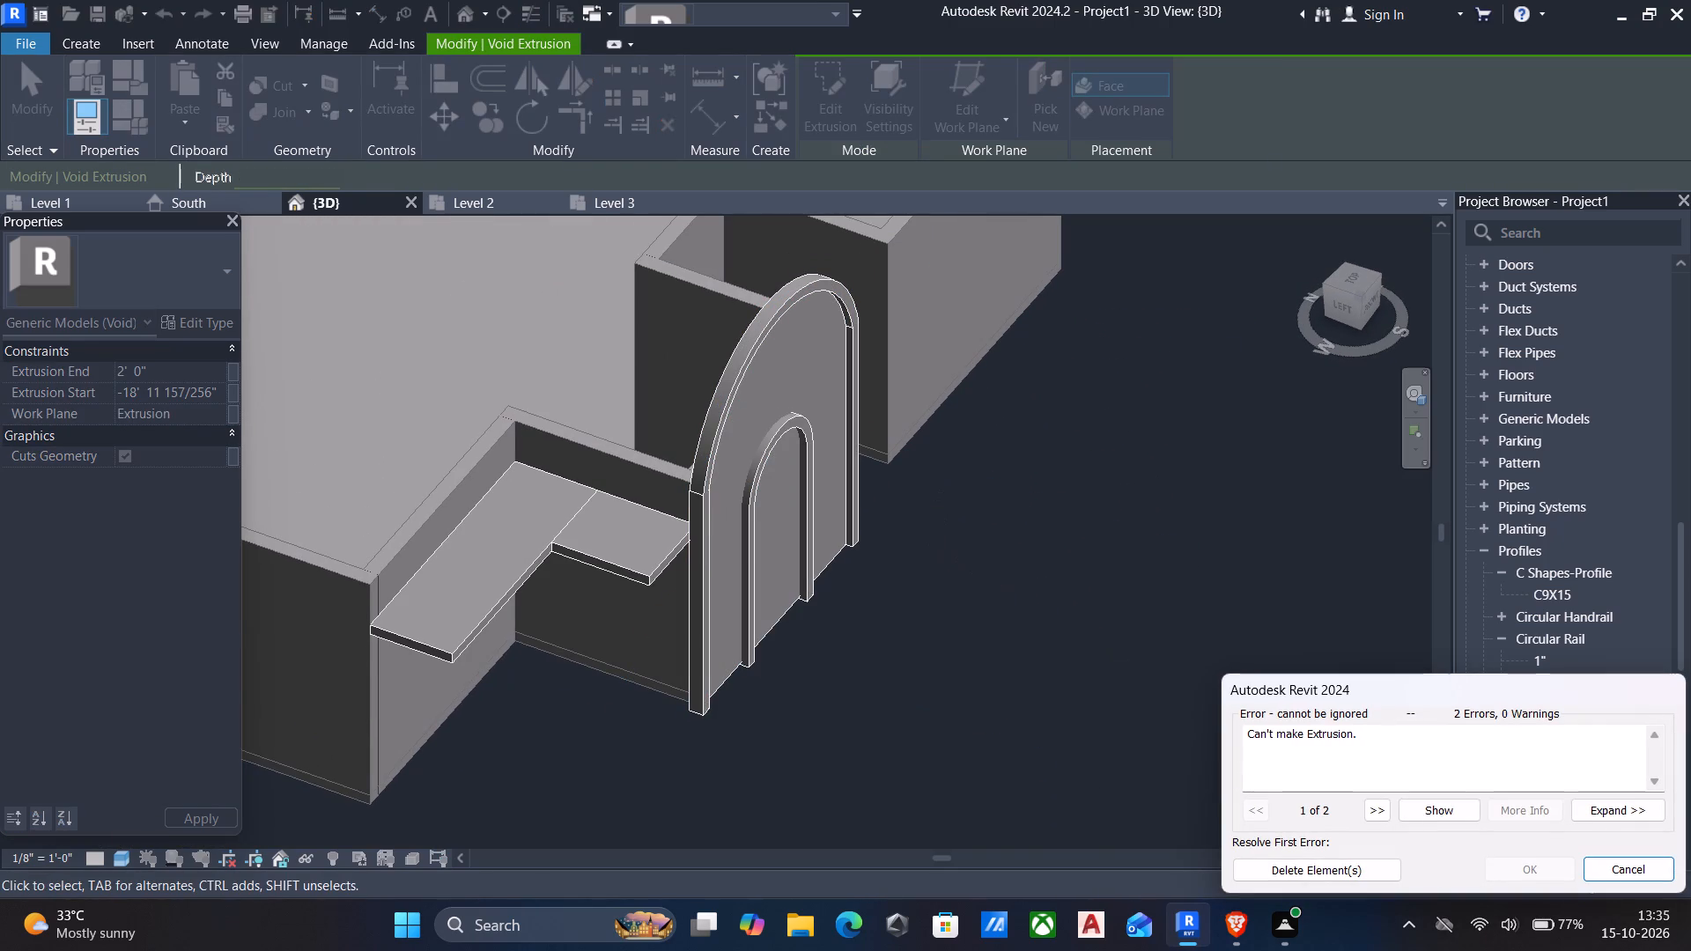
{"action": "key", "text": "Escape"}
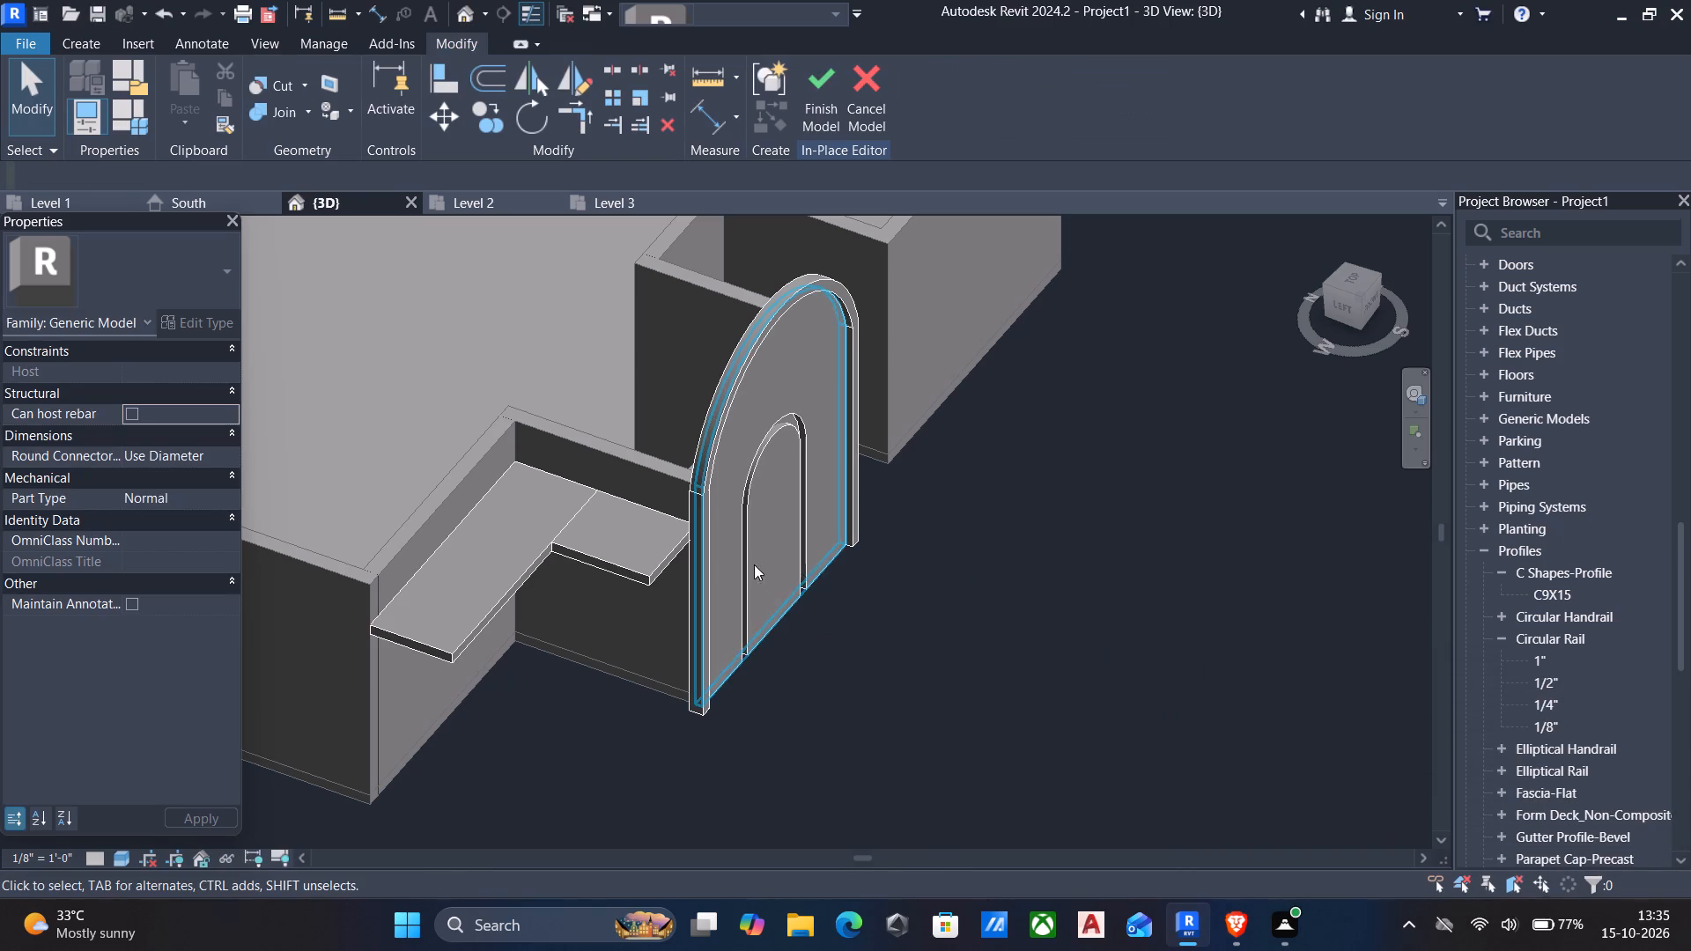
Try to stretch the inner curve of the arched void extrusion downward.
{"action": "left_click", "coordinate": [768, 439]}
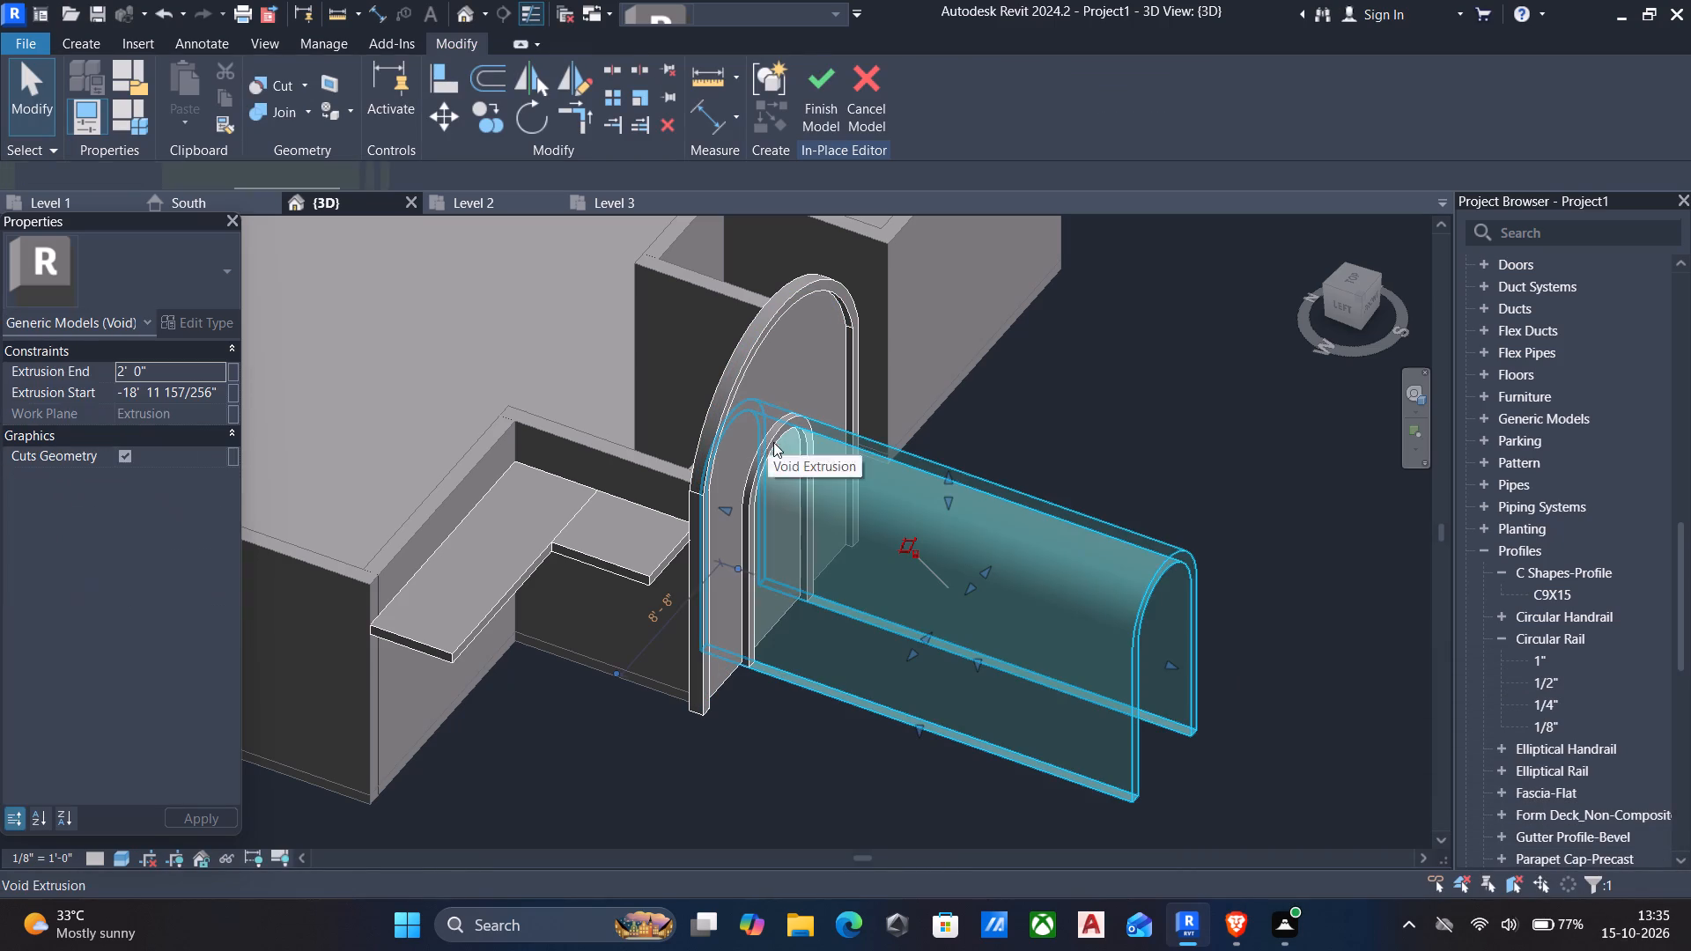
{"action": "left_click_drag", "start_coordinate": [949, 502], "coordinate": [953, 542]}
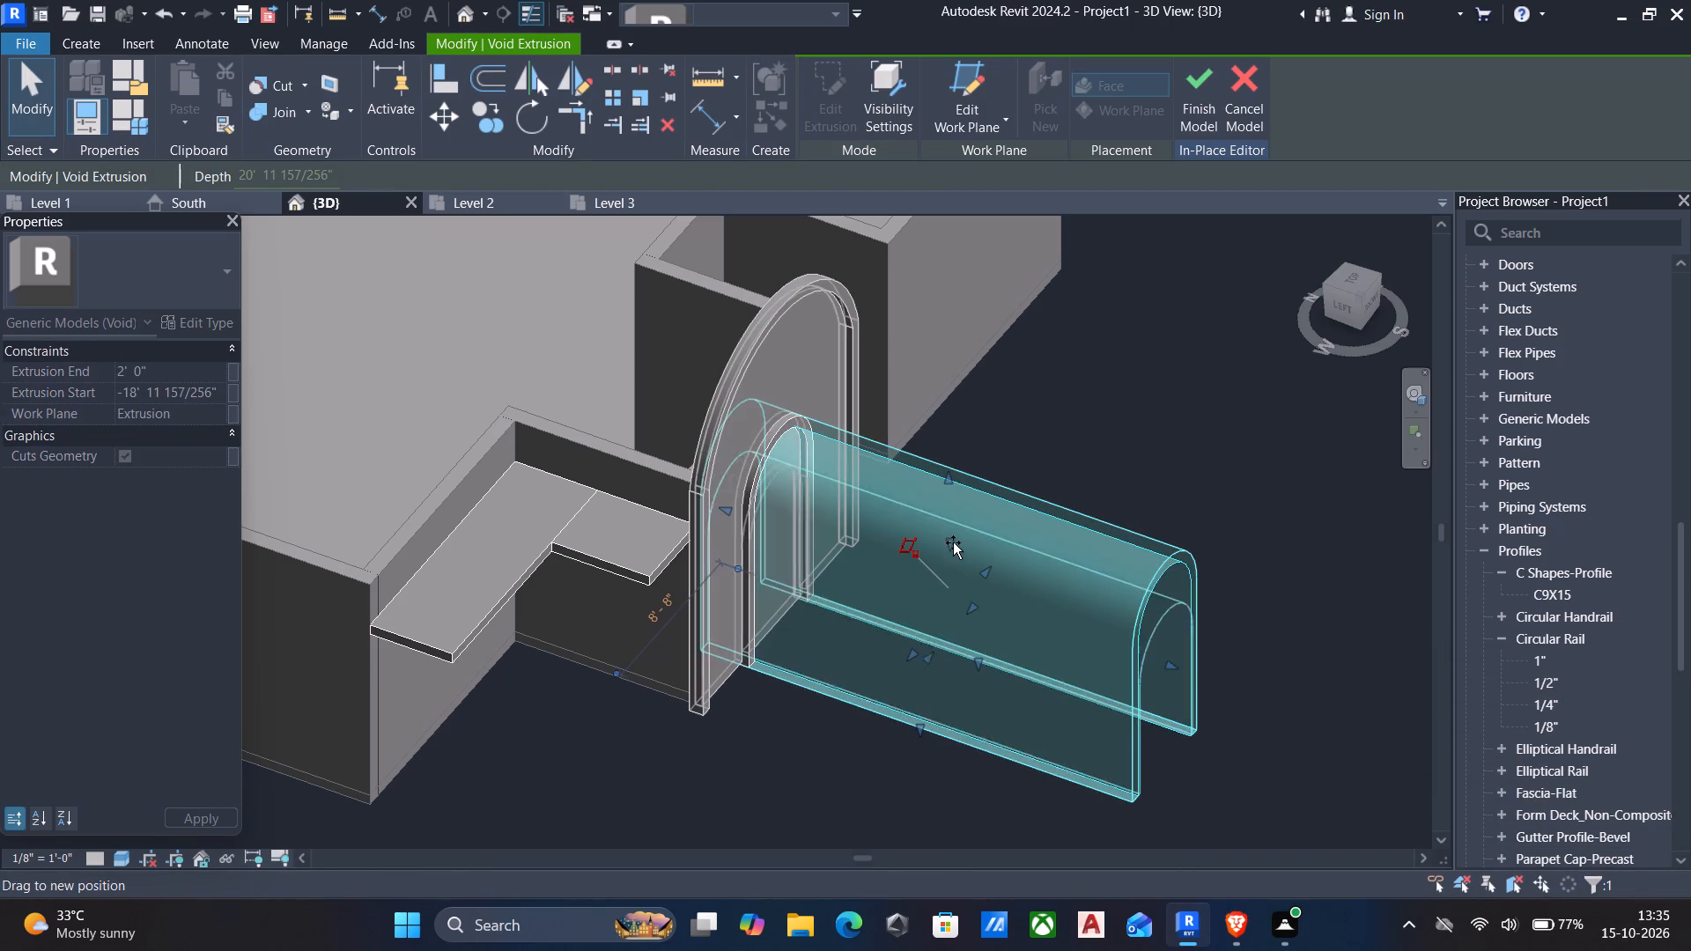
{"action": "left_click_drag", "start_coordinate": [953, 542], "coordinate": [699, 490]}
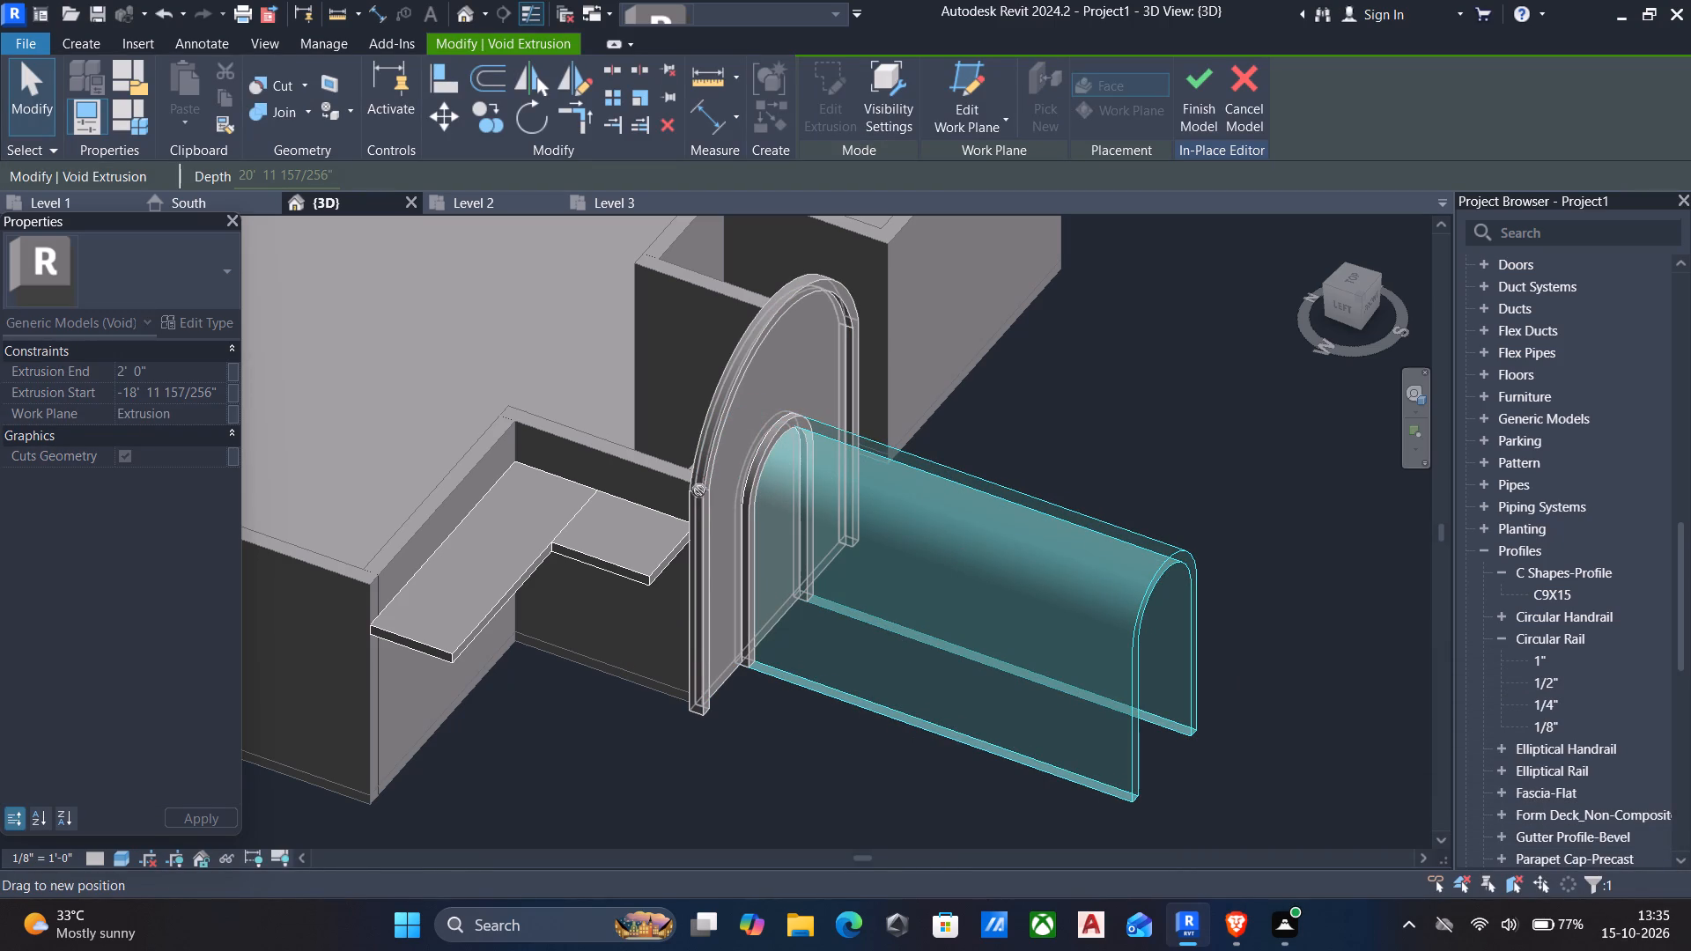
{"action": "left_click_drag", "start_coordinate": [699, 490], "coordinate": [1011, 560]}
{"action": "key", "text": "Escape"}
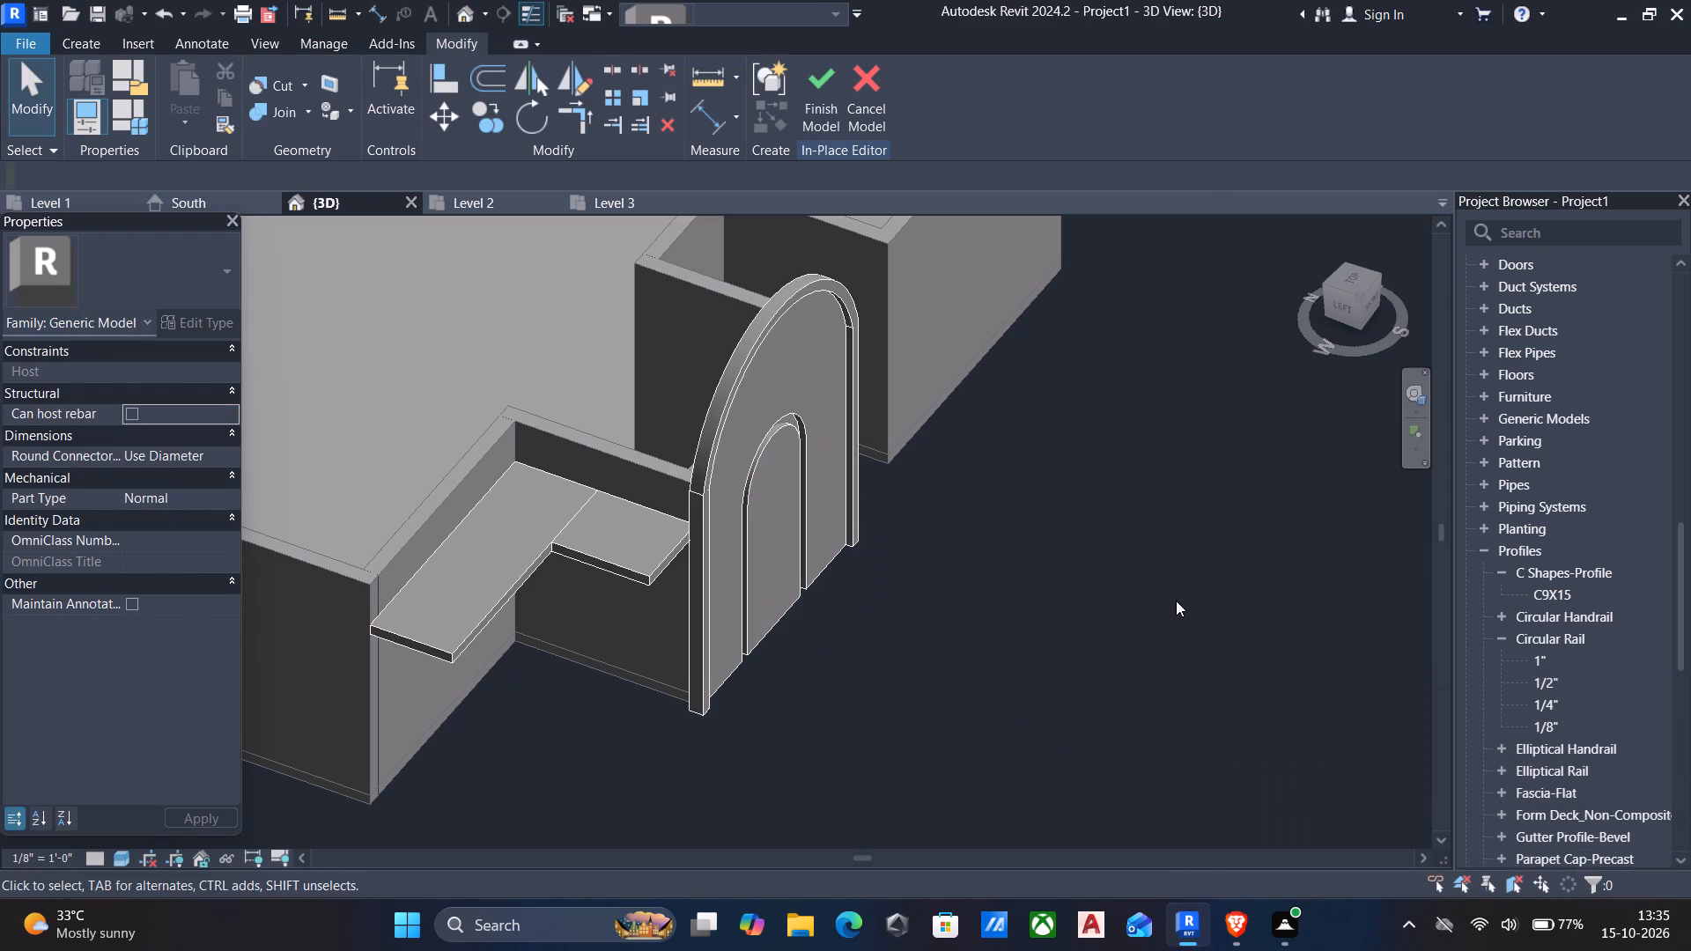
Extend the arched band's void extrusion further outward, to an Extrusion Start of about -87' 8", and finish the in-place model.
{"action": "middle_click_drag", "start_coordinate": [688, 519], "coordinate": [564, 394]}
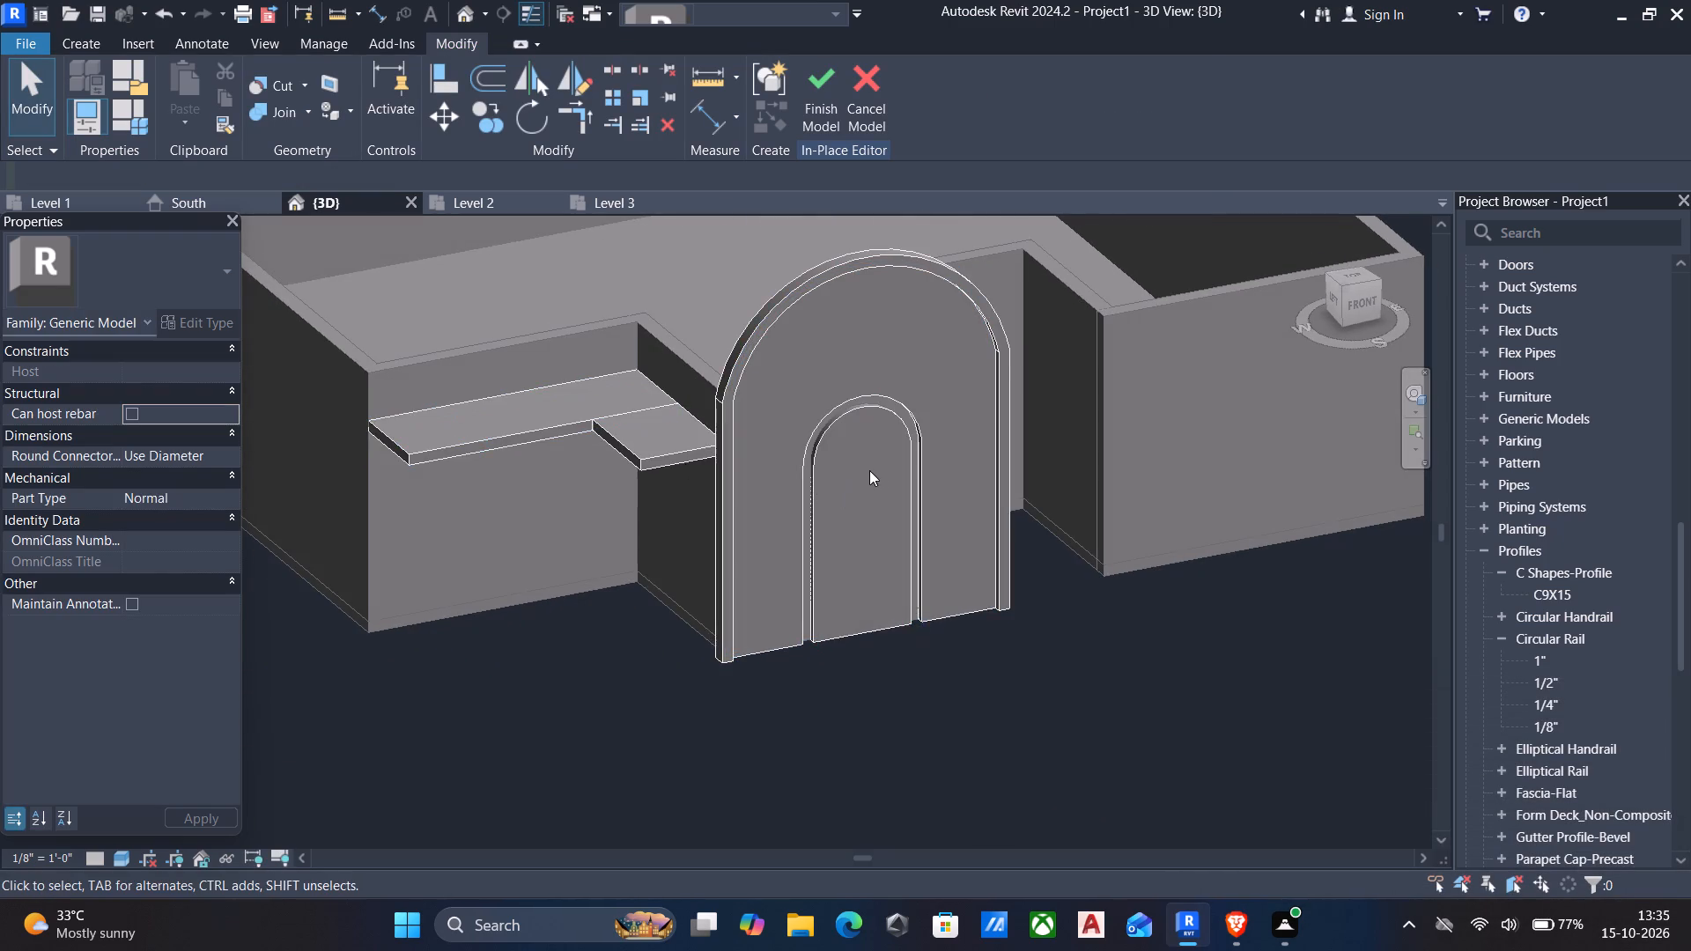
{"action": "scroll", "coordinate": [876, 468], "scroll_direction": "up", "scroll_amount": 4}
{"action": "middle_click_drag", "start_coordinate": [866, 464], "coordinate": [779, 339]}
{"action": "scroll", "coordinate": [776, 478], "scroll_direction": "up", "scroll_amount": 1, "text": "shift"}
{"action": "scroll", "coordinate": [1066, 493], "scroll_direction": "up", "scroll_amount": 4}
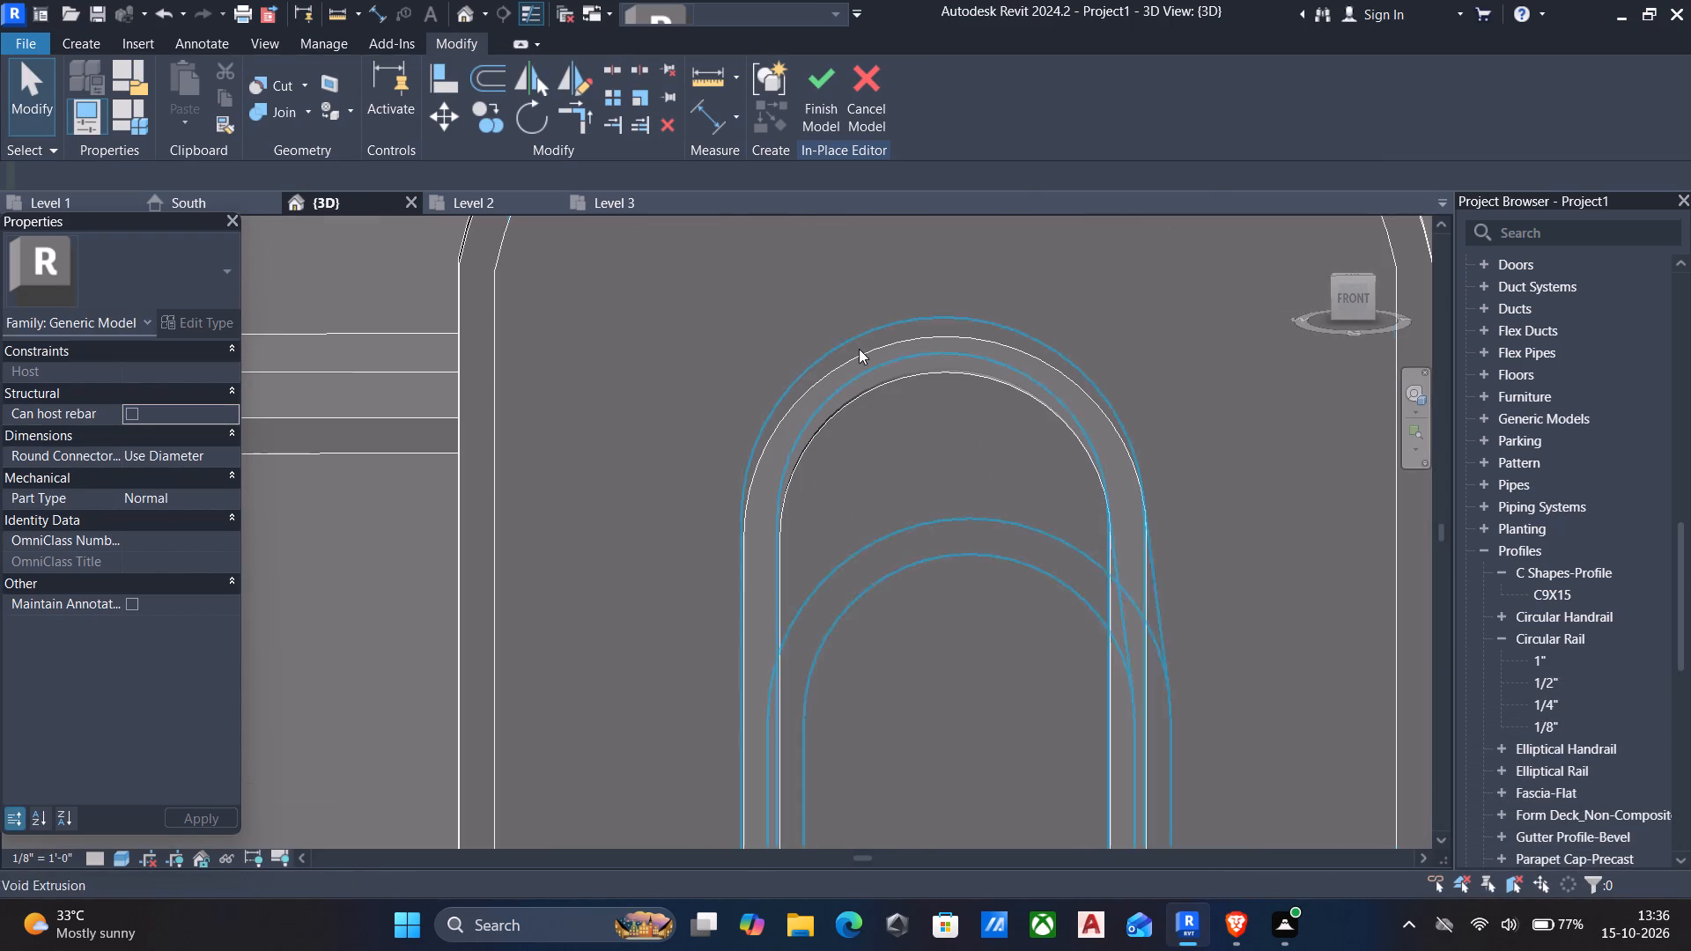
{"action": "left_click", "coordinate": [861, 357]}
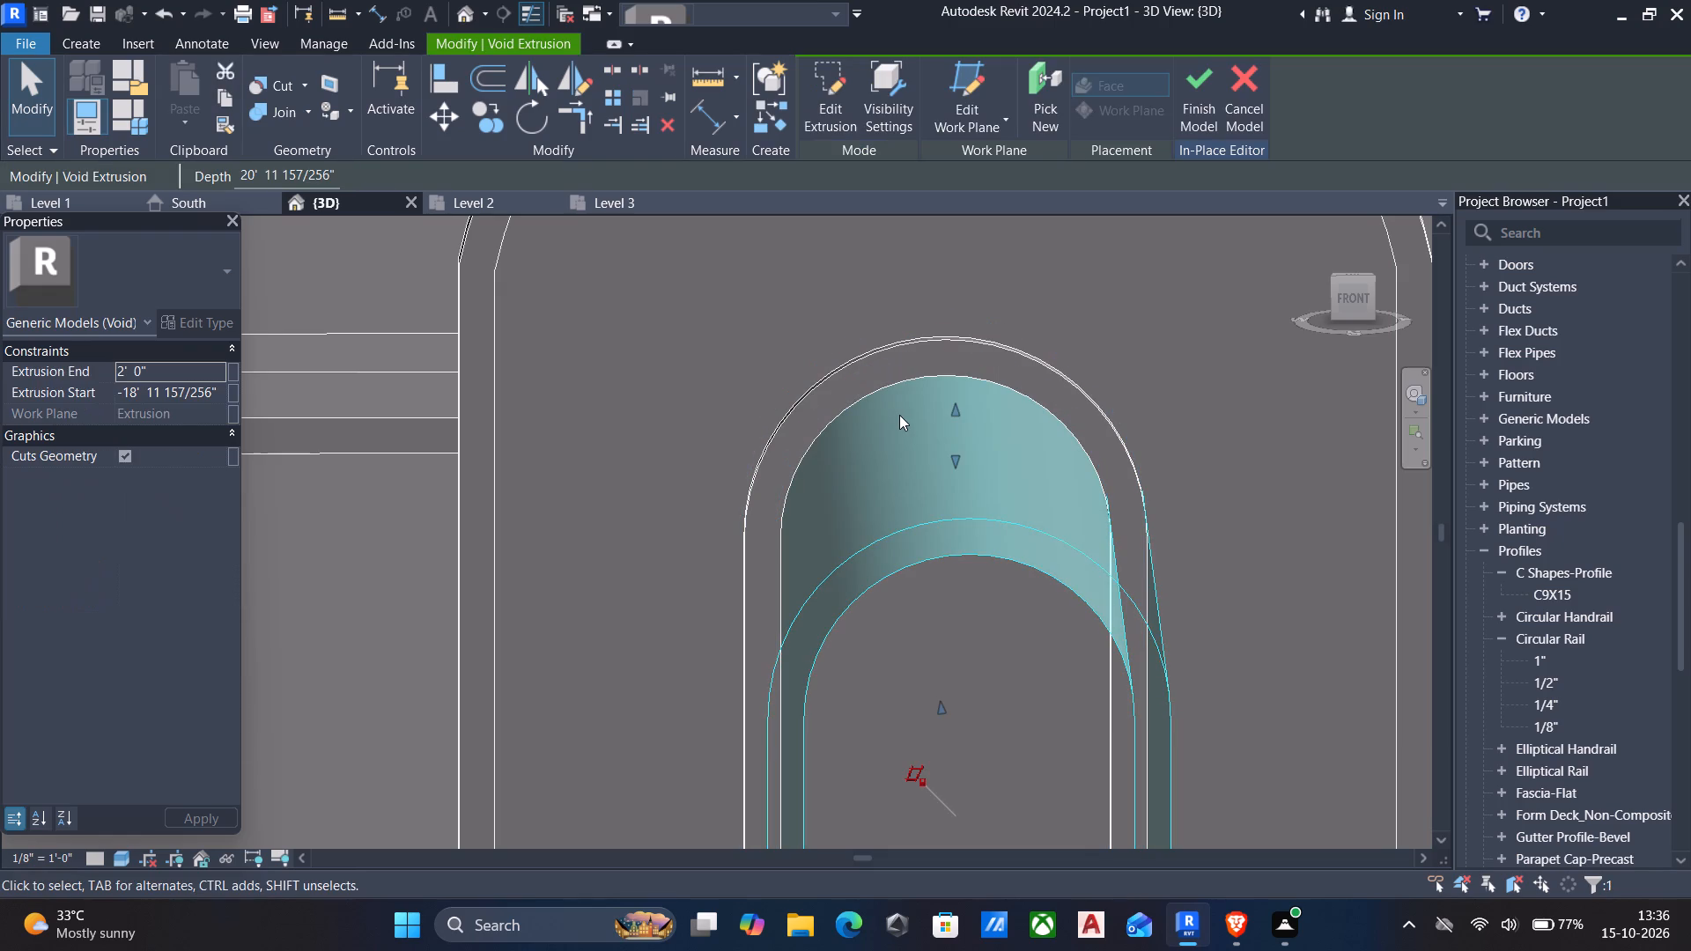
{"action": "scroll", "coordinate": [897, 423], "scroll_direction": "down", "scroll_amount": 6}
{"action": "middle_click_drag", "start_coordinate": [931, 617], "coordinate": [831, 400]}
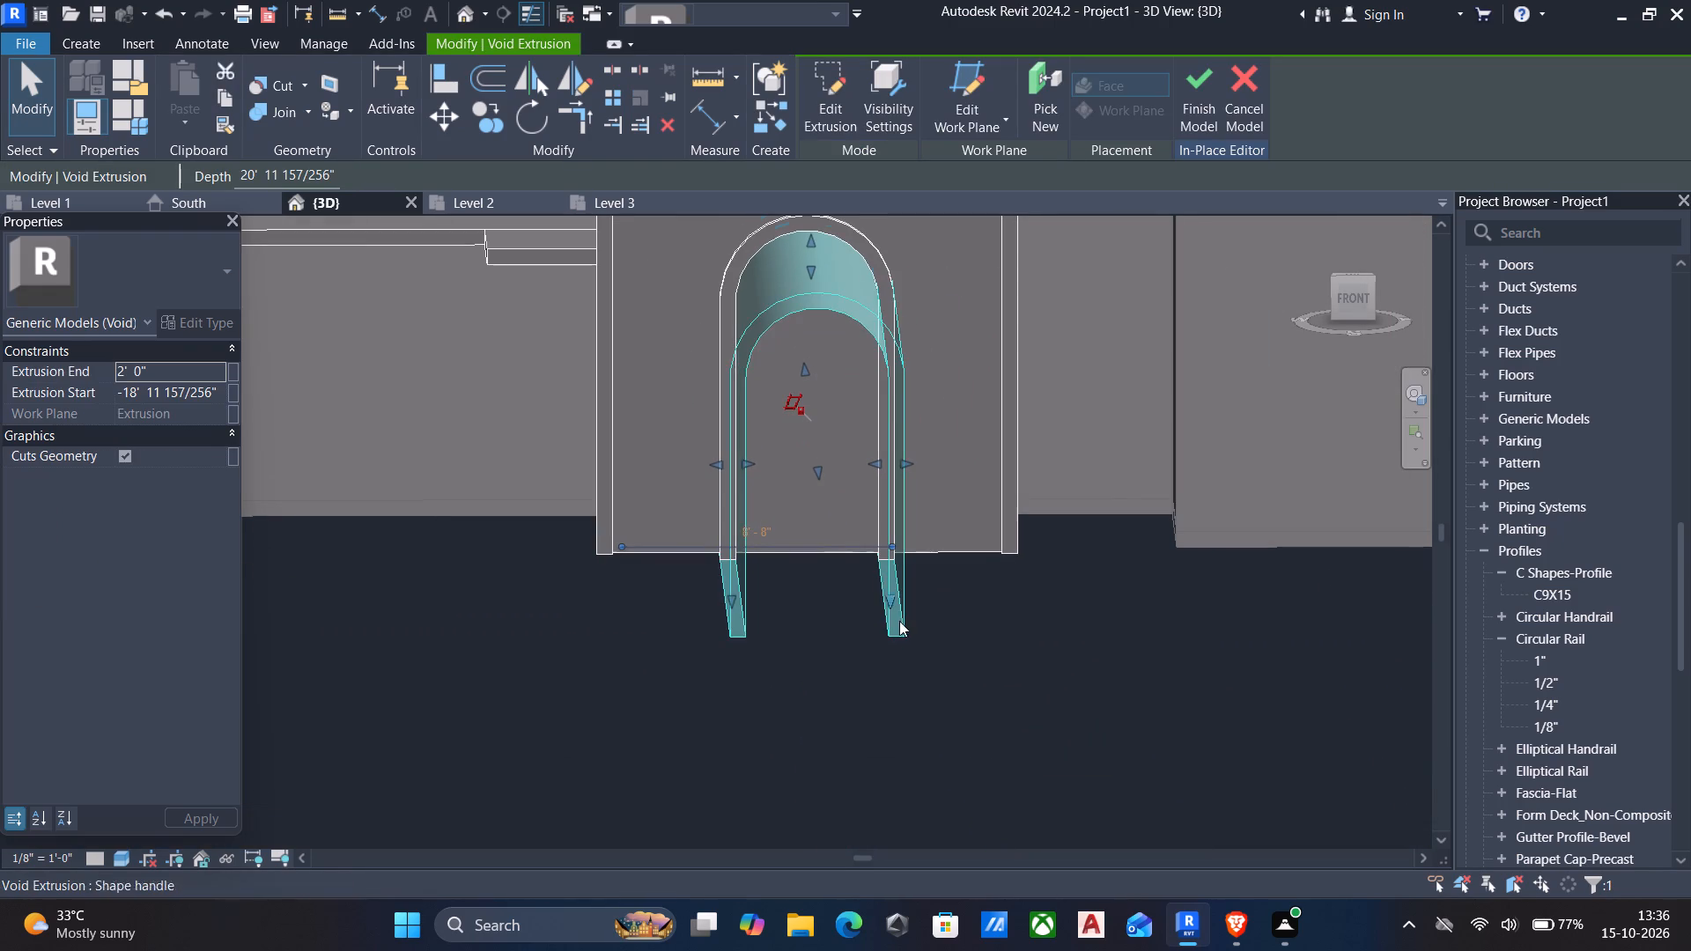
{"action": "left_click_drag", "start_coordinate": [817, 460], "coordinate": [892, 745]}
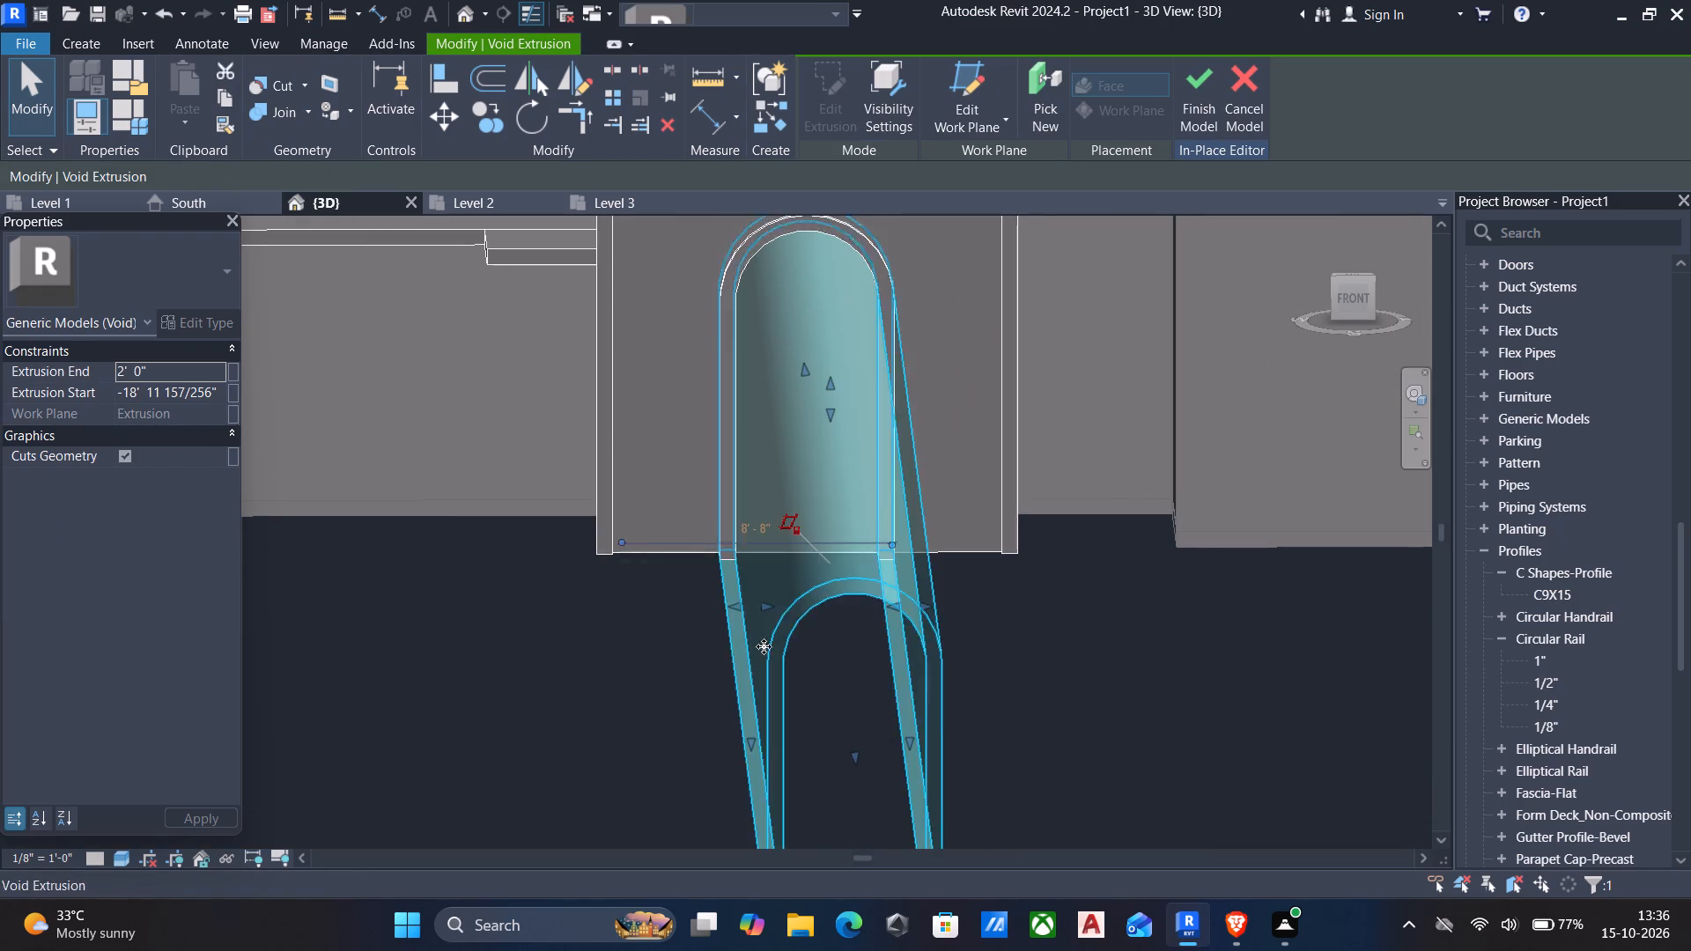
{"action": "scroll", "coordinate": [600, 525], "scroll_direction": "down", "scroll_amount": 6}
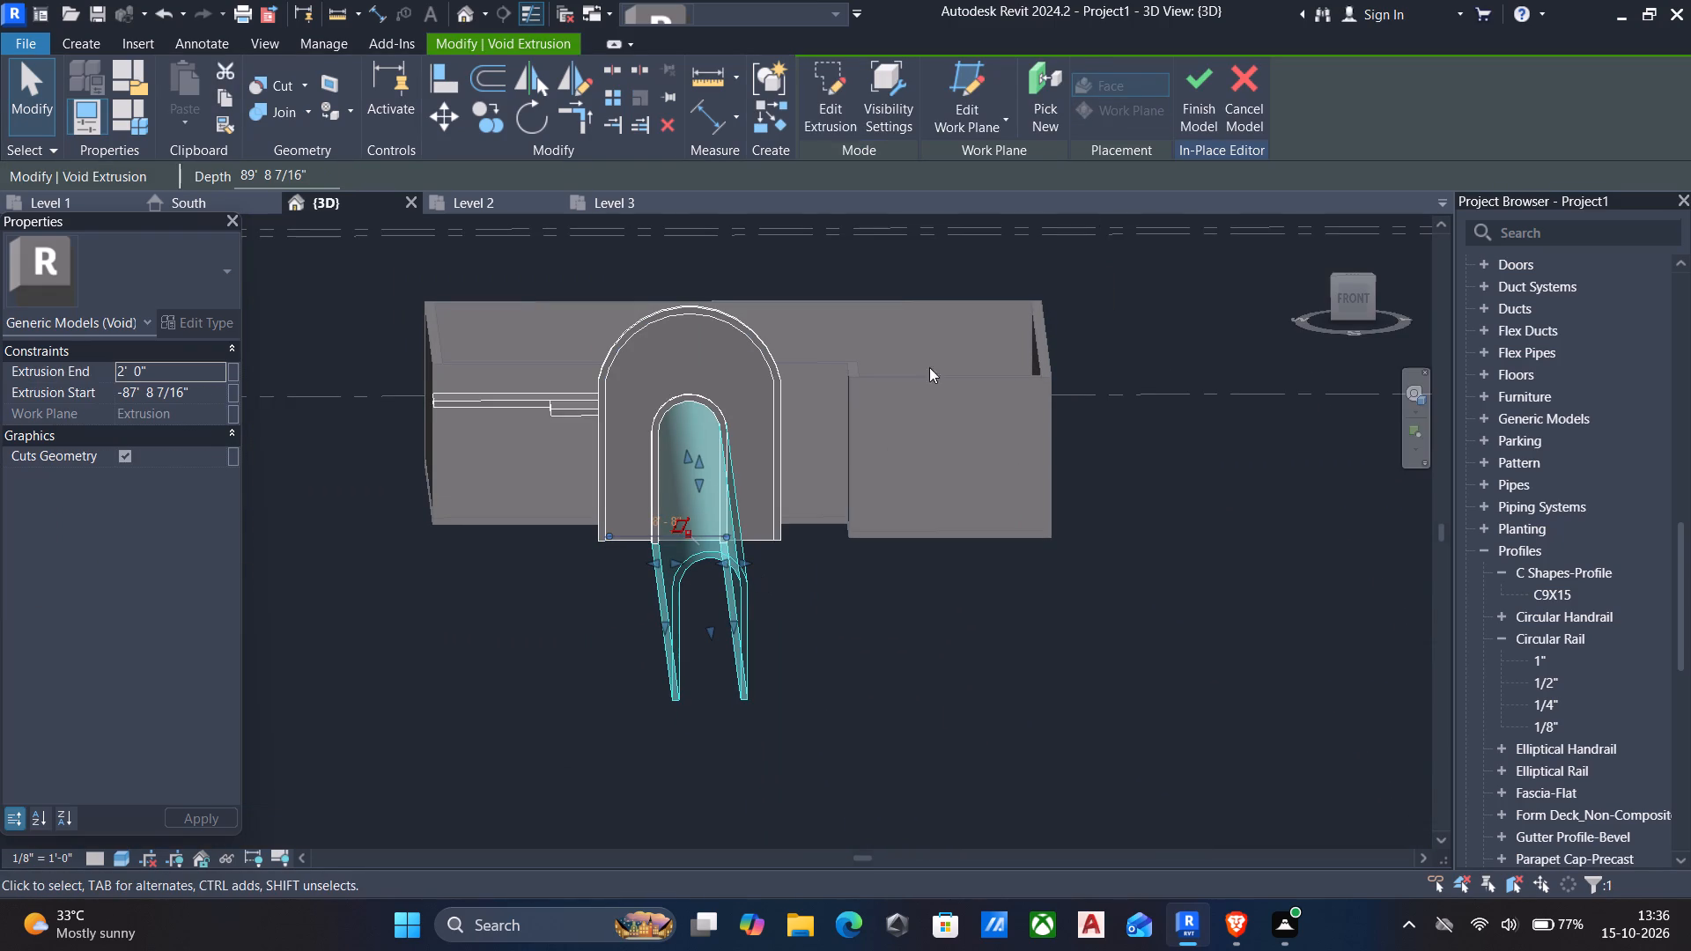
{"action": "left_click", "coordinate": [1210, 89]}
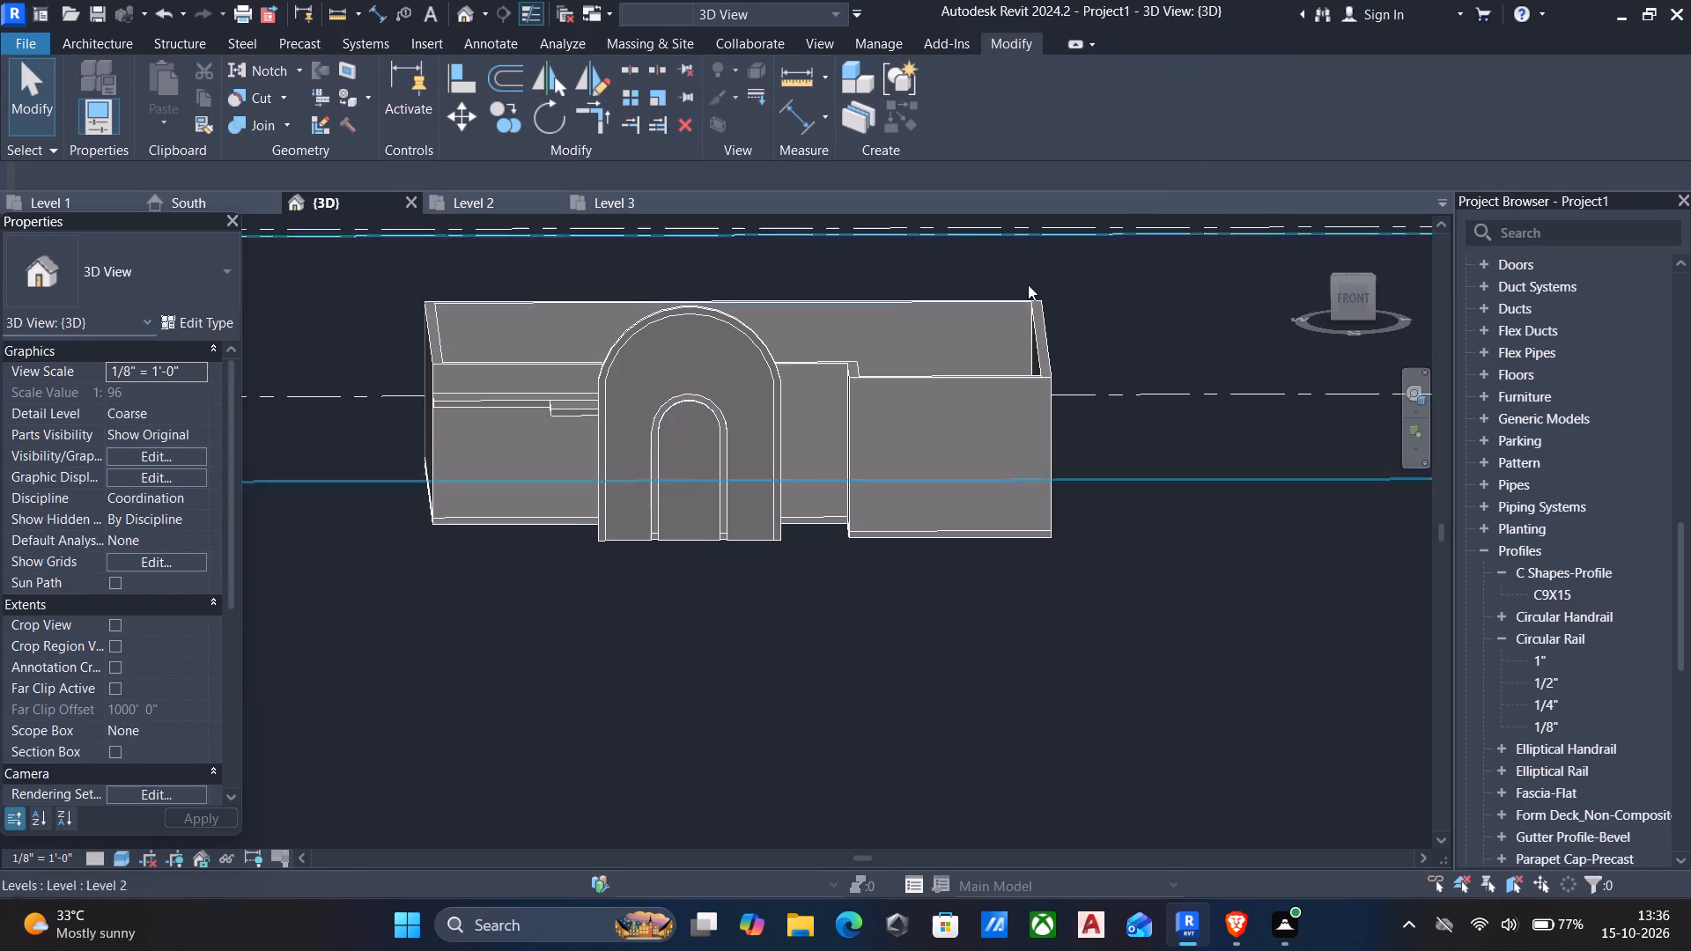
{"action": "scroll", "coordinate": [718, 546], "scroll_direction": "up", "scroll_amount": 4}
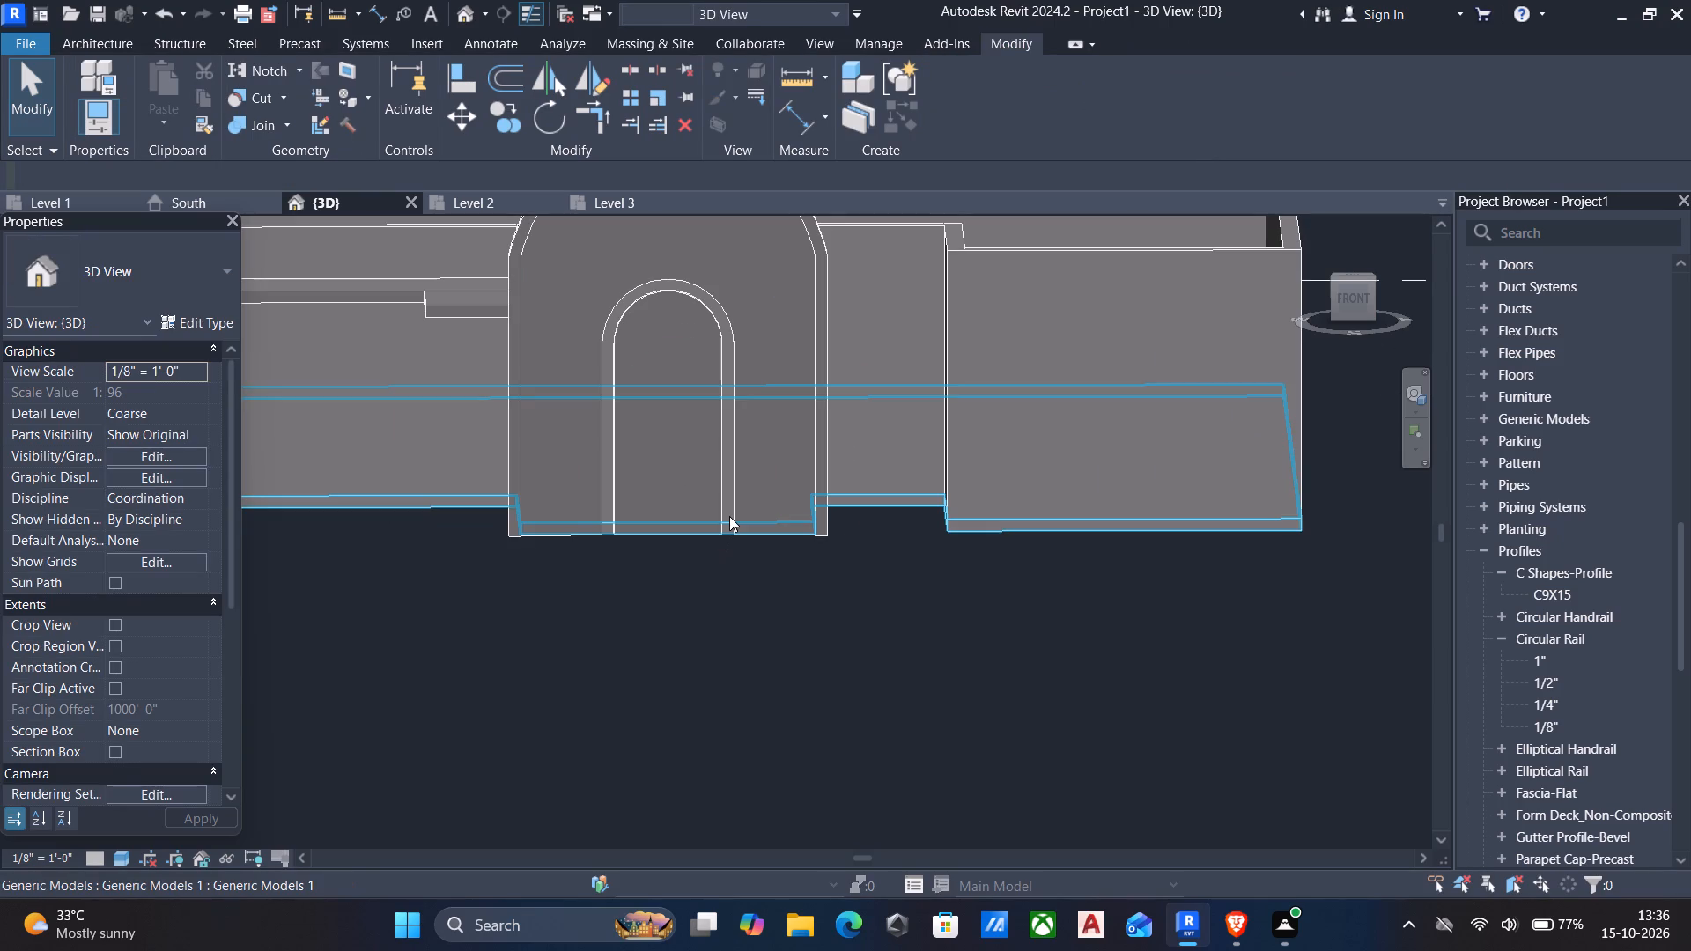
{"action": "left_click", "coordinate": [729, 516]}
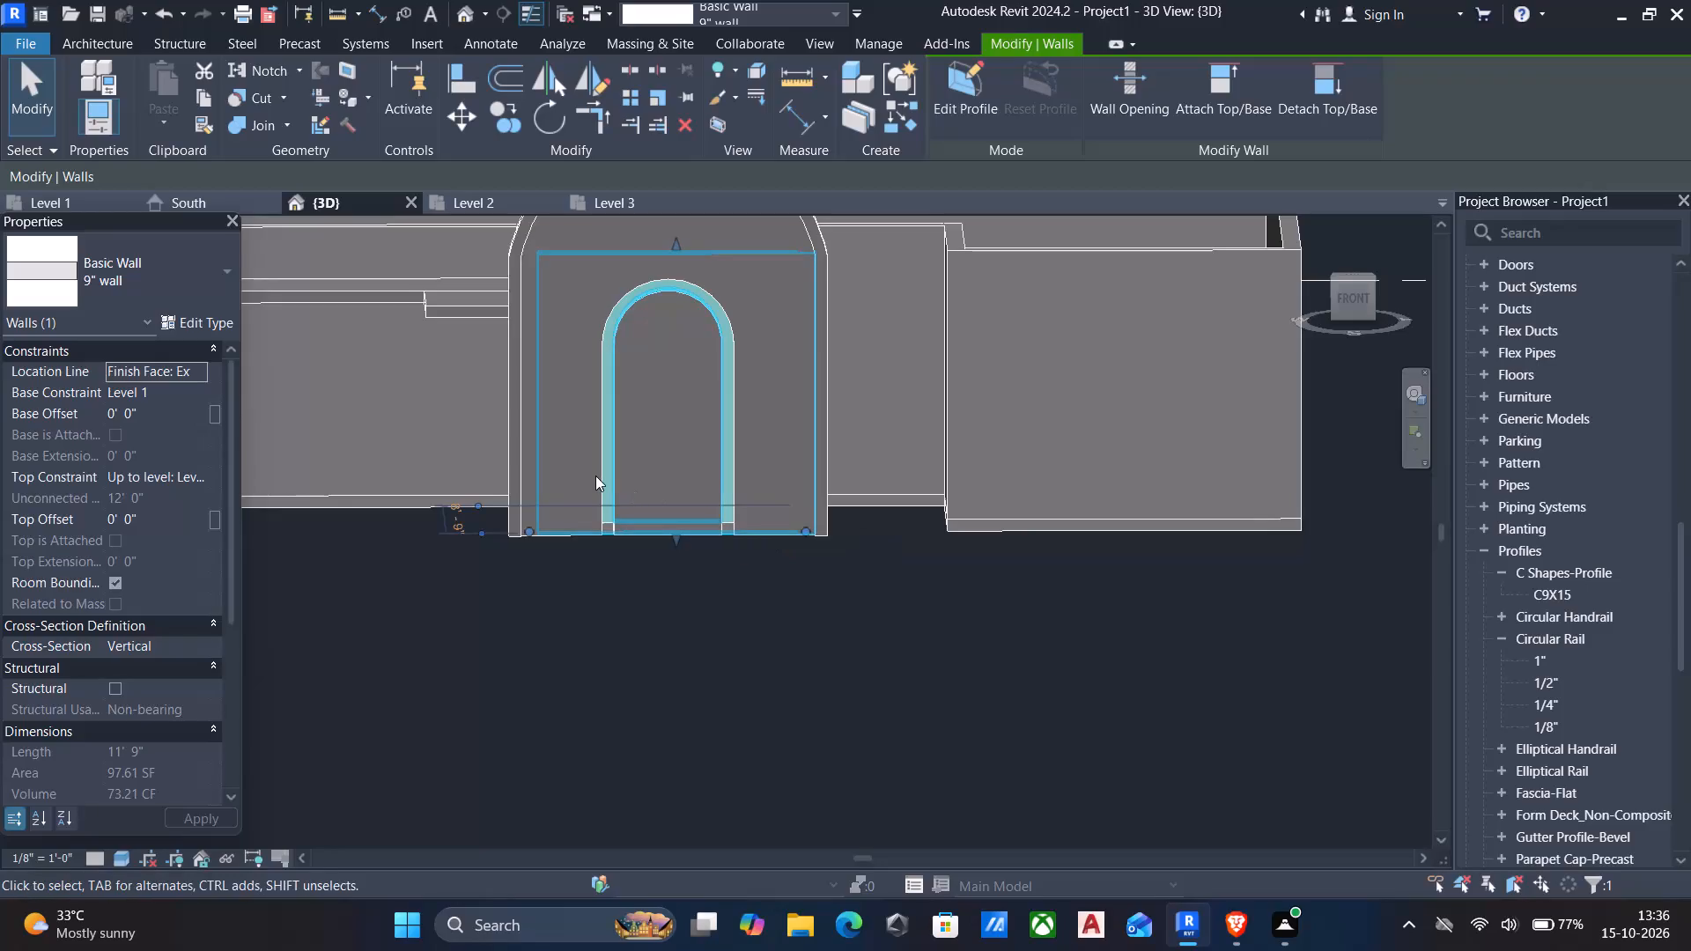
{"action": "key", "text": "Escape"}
Undo the in-place edits back through the void extrusion and all its sketch lines around the arched window.
{"action": "key", "text": "ctrl+z"}
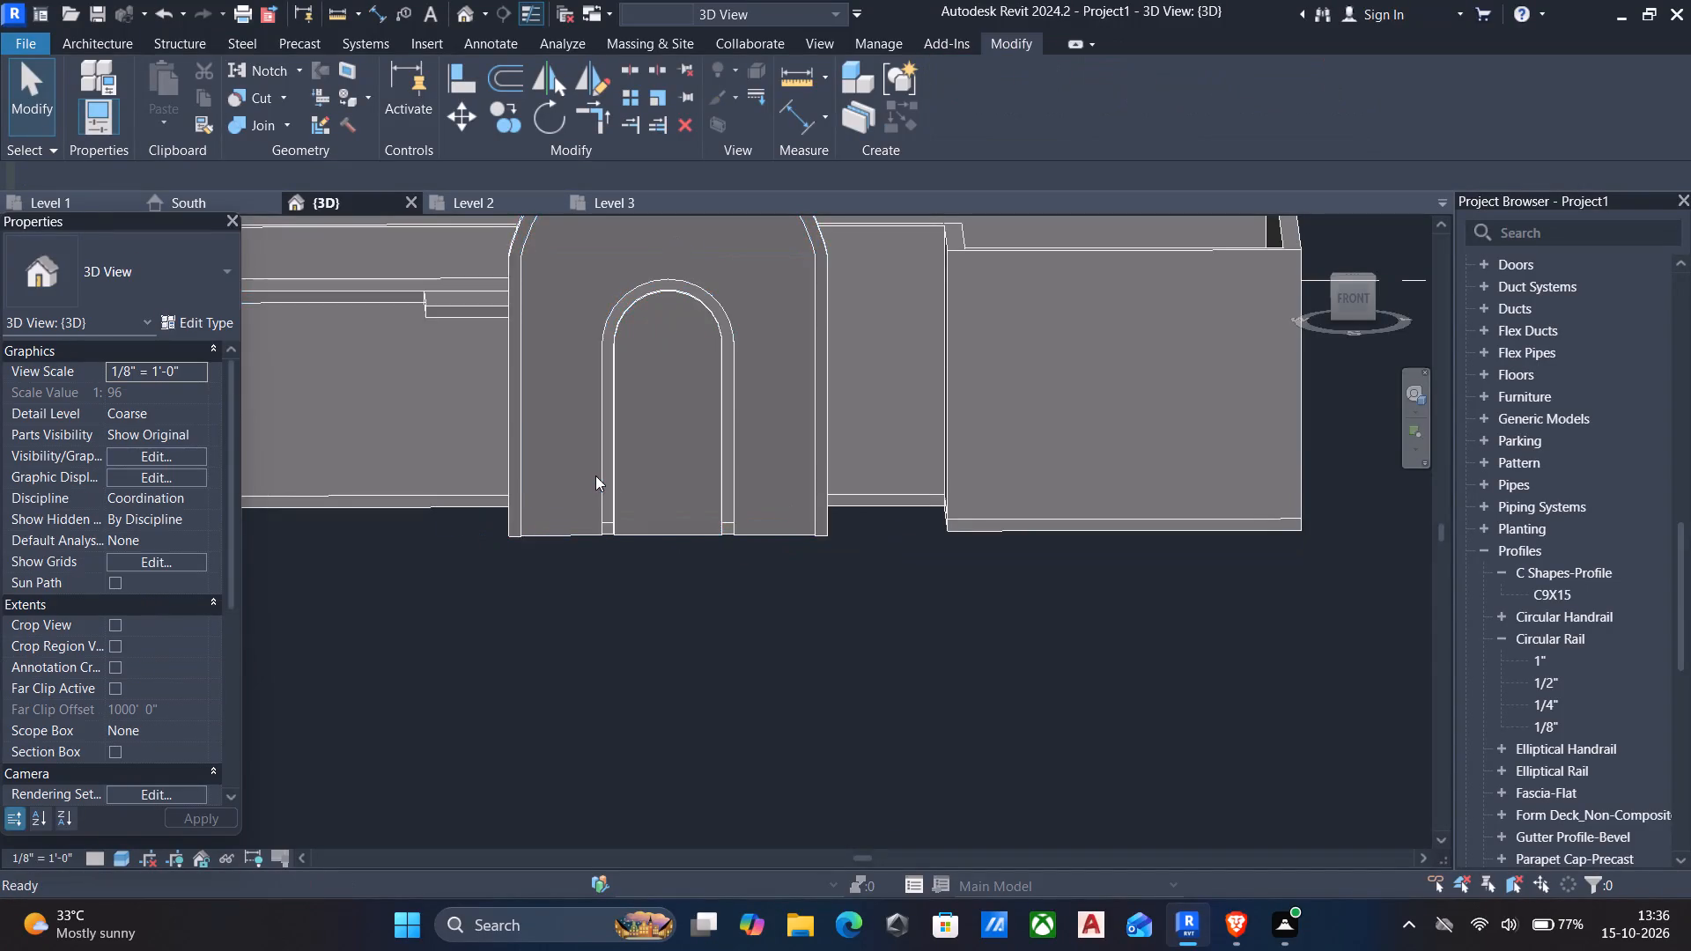
{"action": "key", "text": "ctrl+z"}
{"action": "key", "text": "ctrl+z"}
{"action": "key", "text": "ctrl+z"}
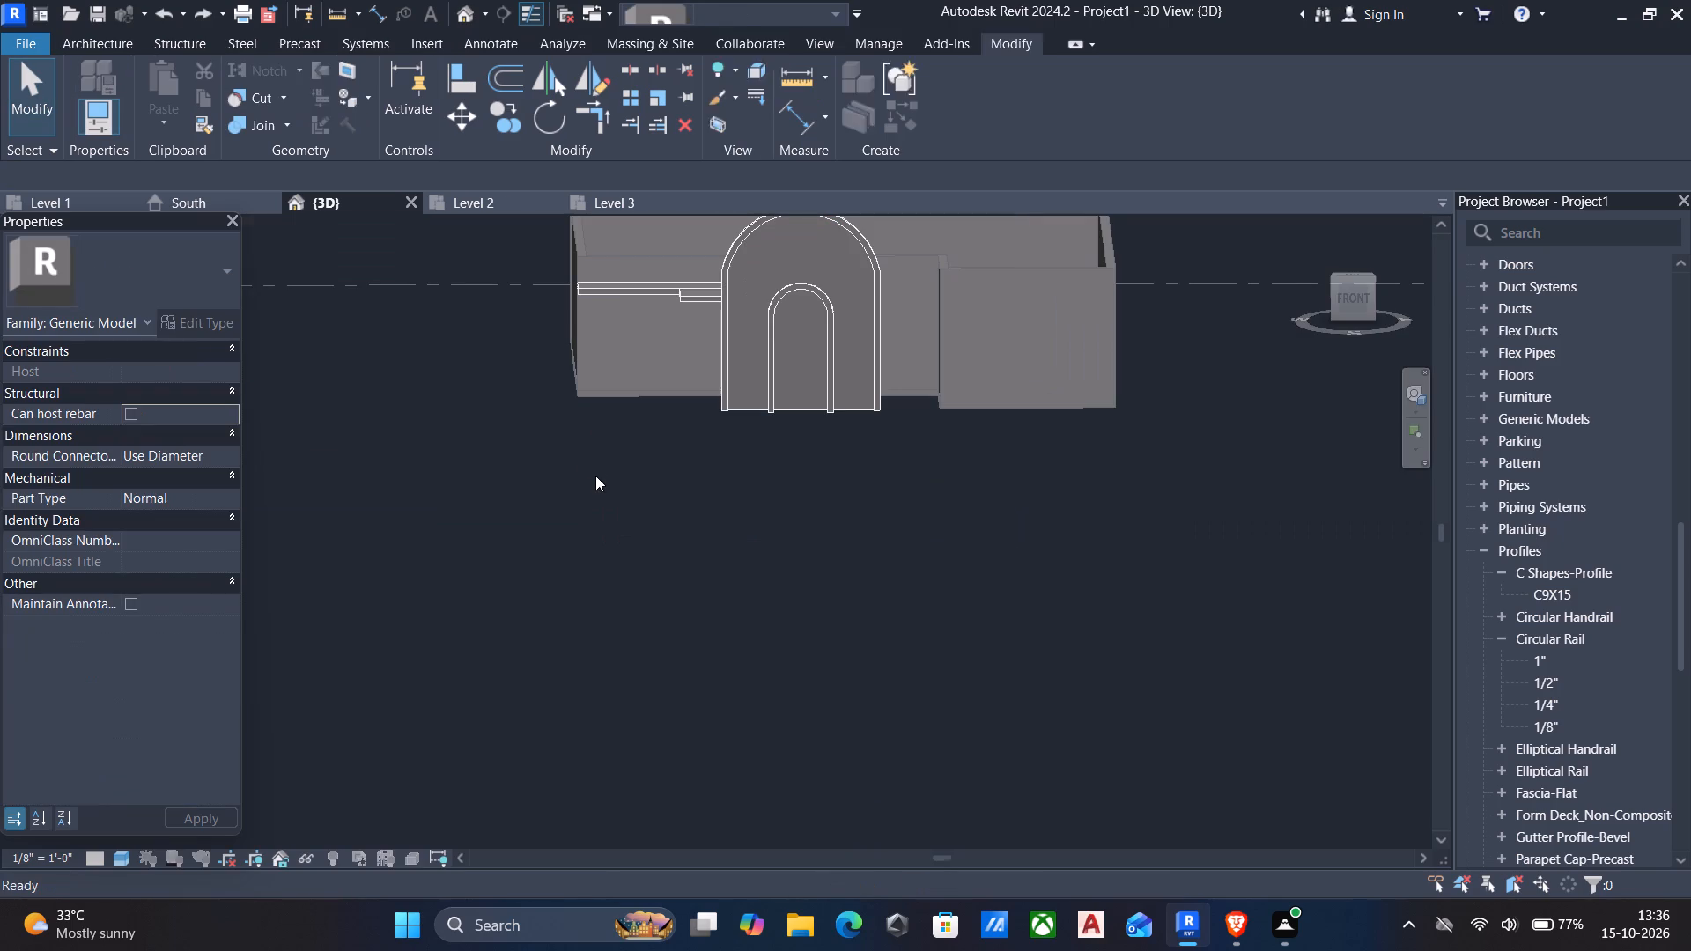
{"action": "key", "text": "ctrl+z"}
{"action": "key", "text": "ctrl+z"}
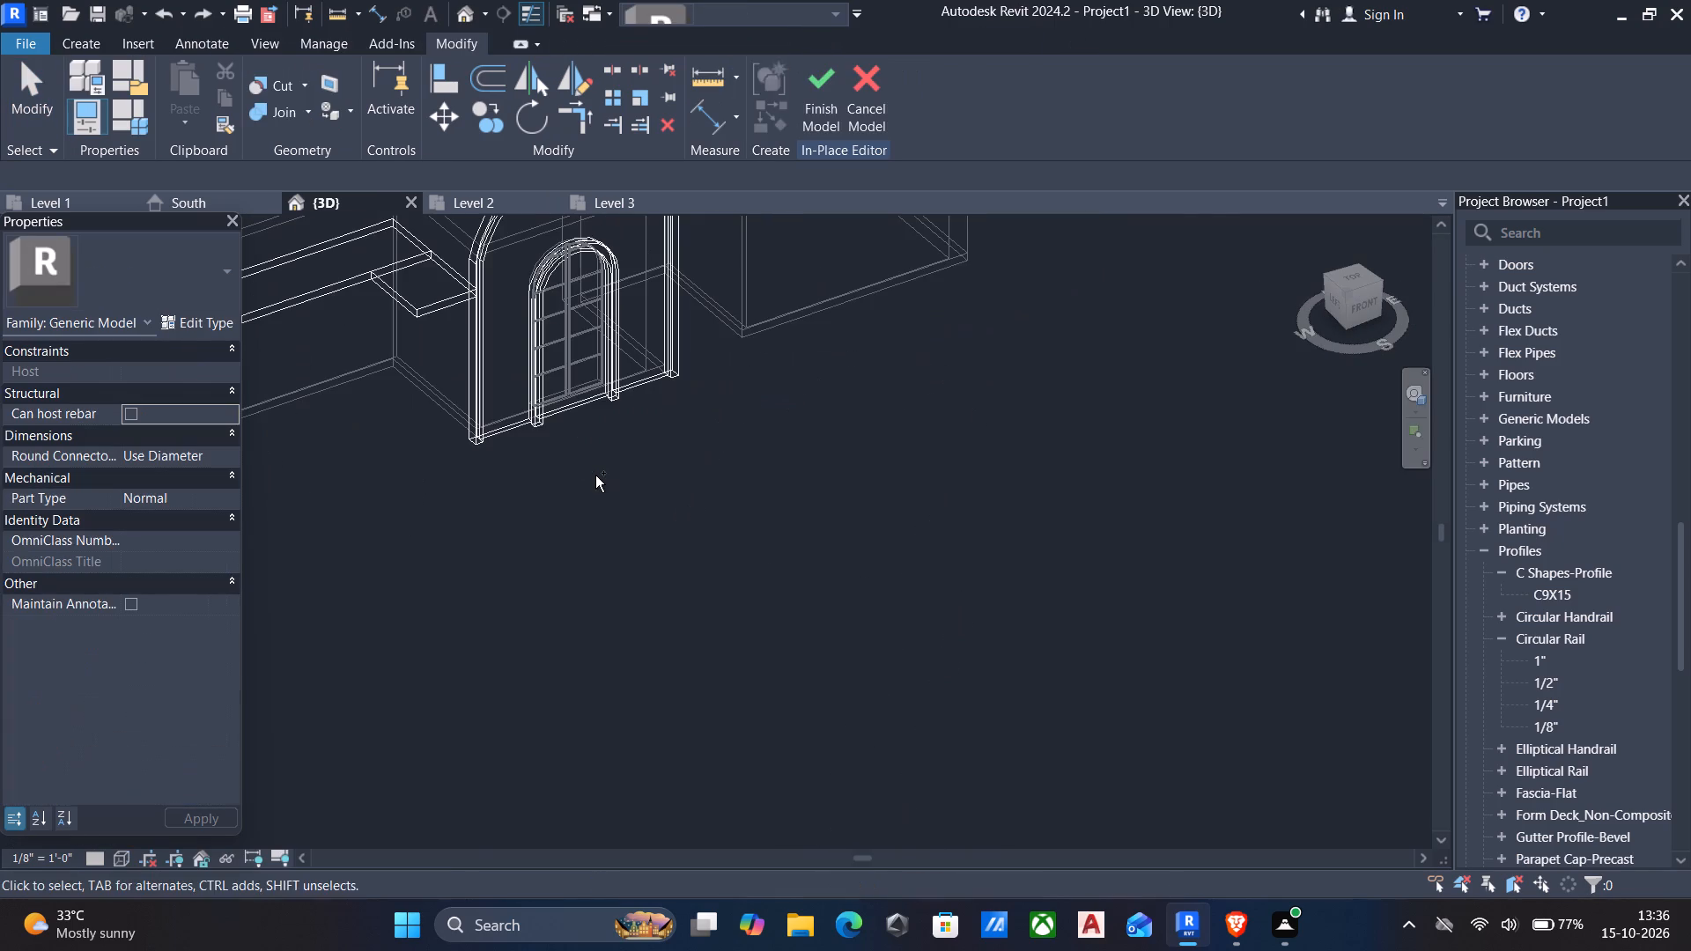
{"action": "key", "text": "ctrl+z"}
{"action": "key", "text": "ctrl+z"}
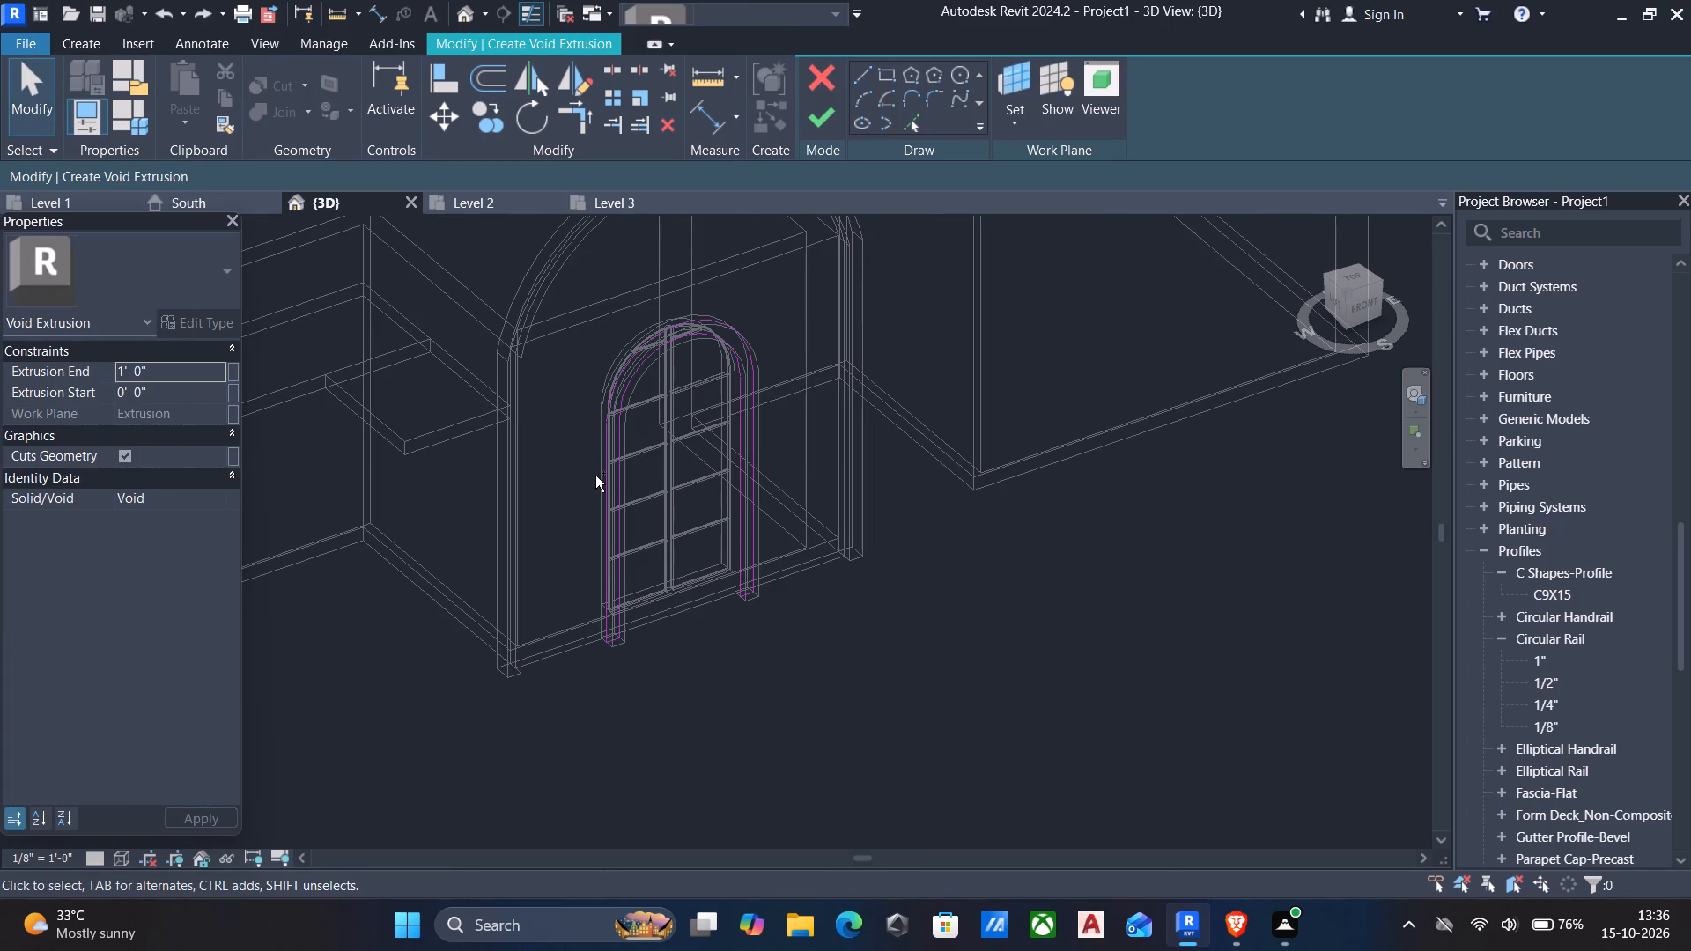
{"action": "key", "text": "ctrl+z"}
{"action": "key", "text": "ctrl+z"}
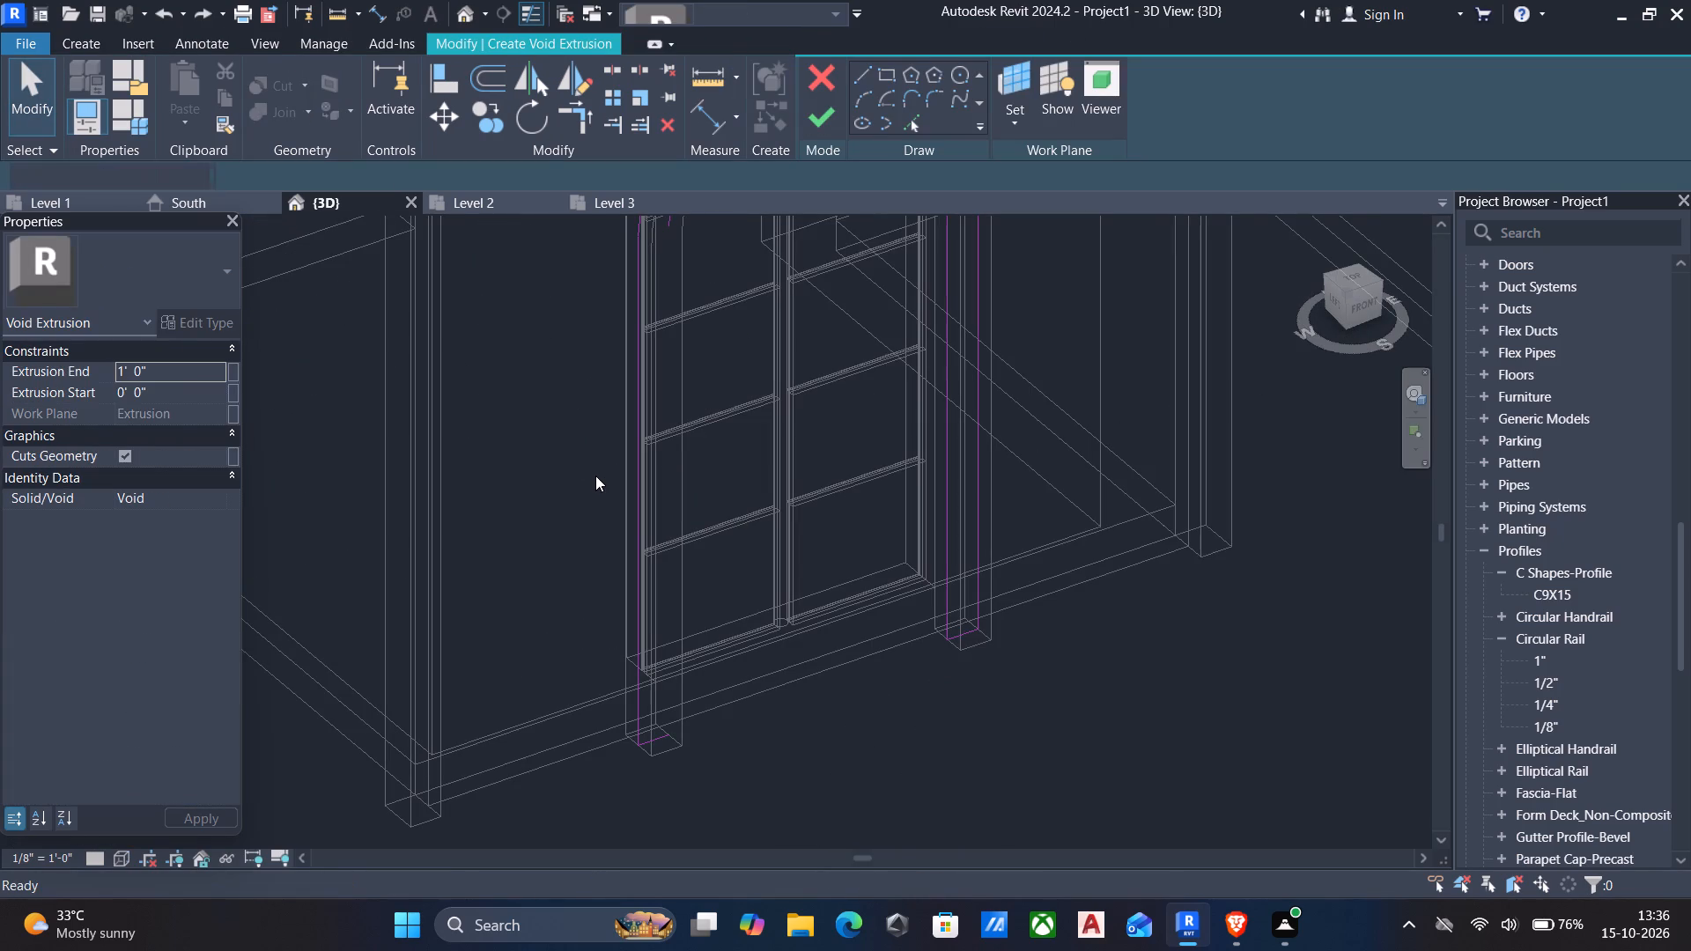
{"action": "key", "text": "ctrl+z"}
{"action": "key", "text": "ctrl+z"}
{"action": "key", "text": "ctrl+z"}
{"action": "key", "text": "ctrl+z"}
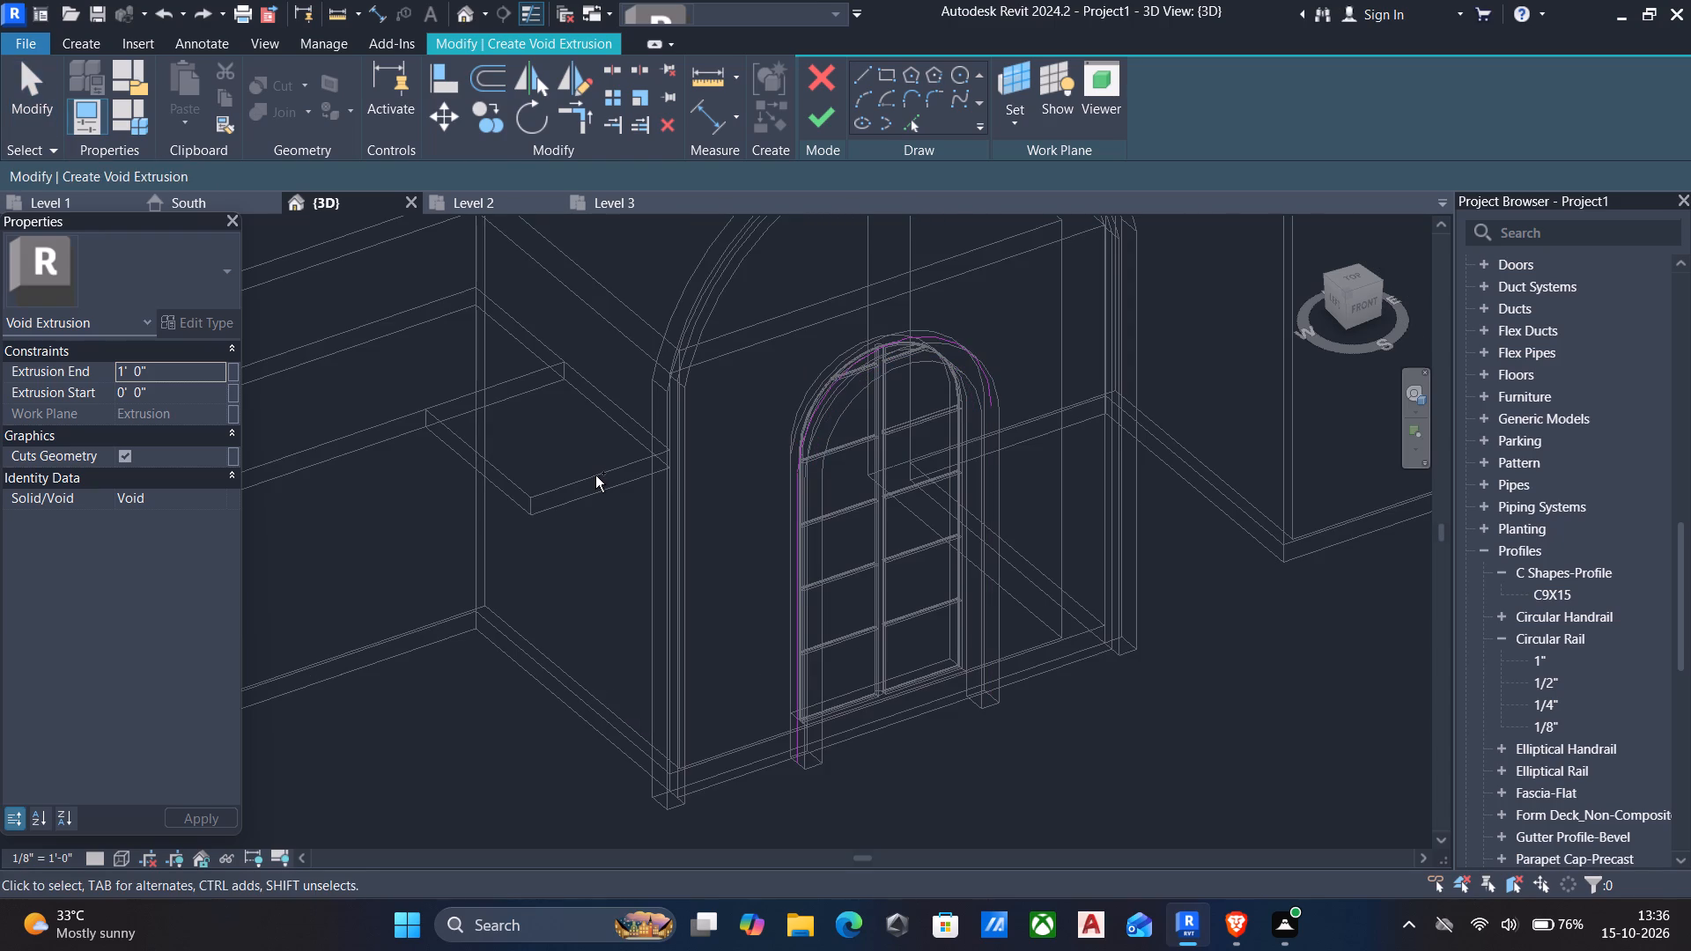
{"action": "key", "text": "ctrl+z"}
{"action": "key", "text": "ctrl+z"}
{"action": "key", "text": "ctrl+z"}
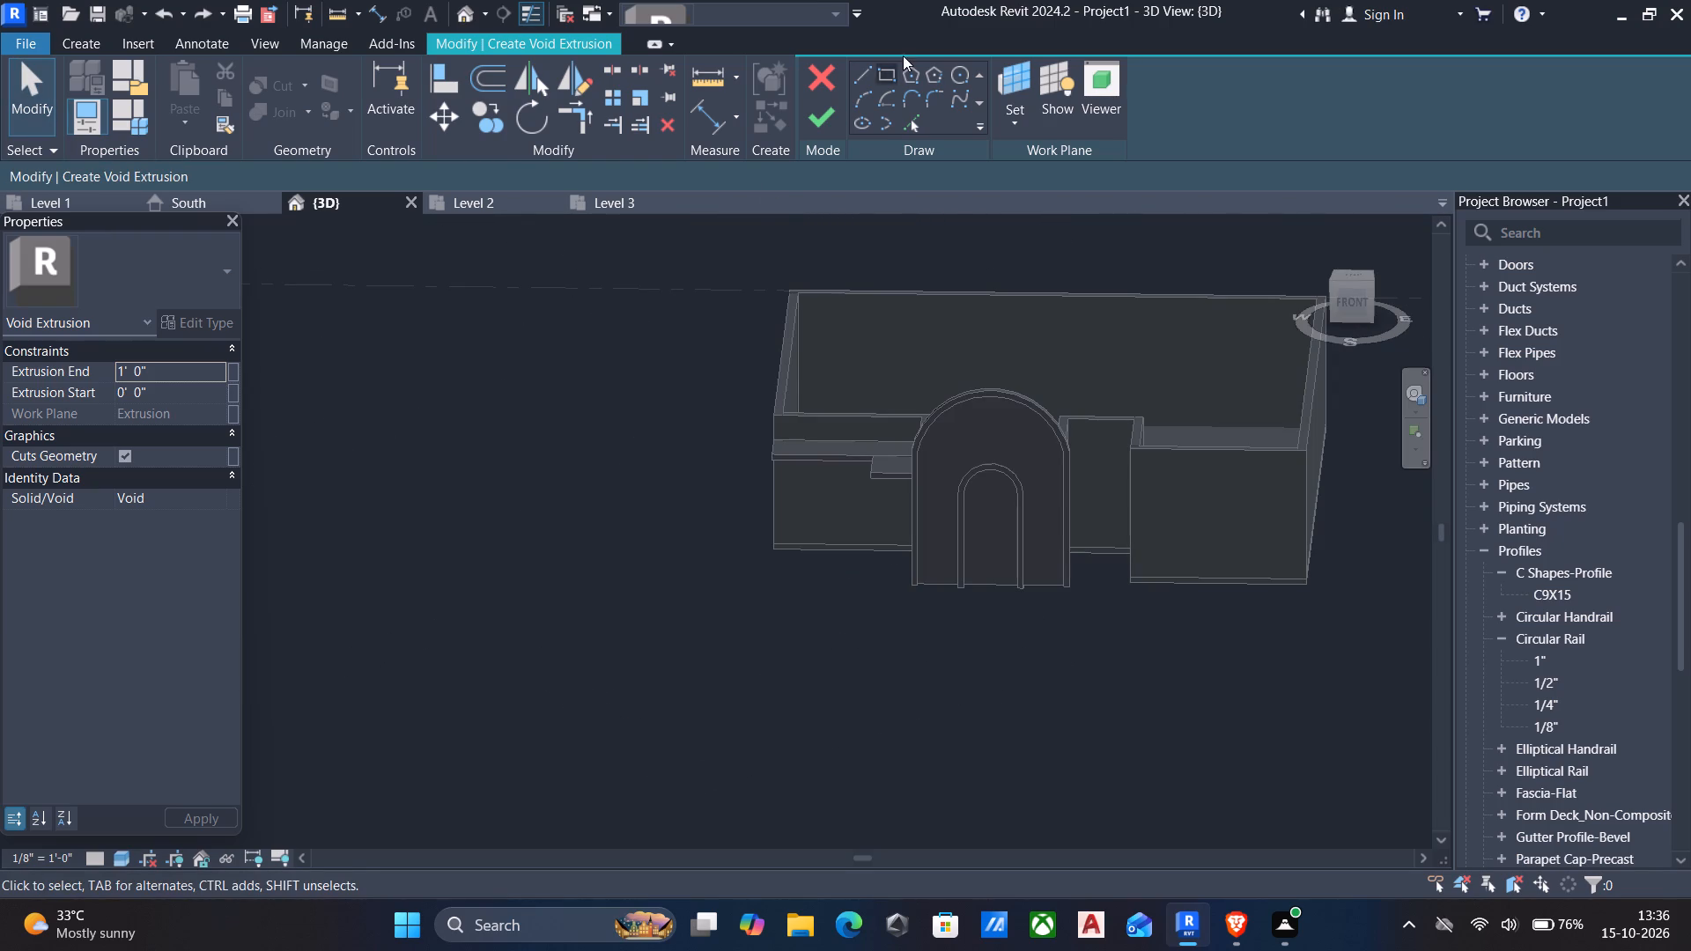
Discard the void extrusion sketch and finish the in-place entrance model.
{"action": "left_click", "coordinate": [825, 122]}
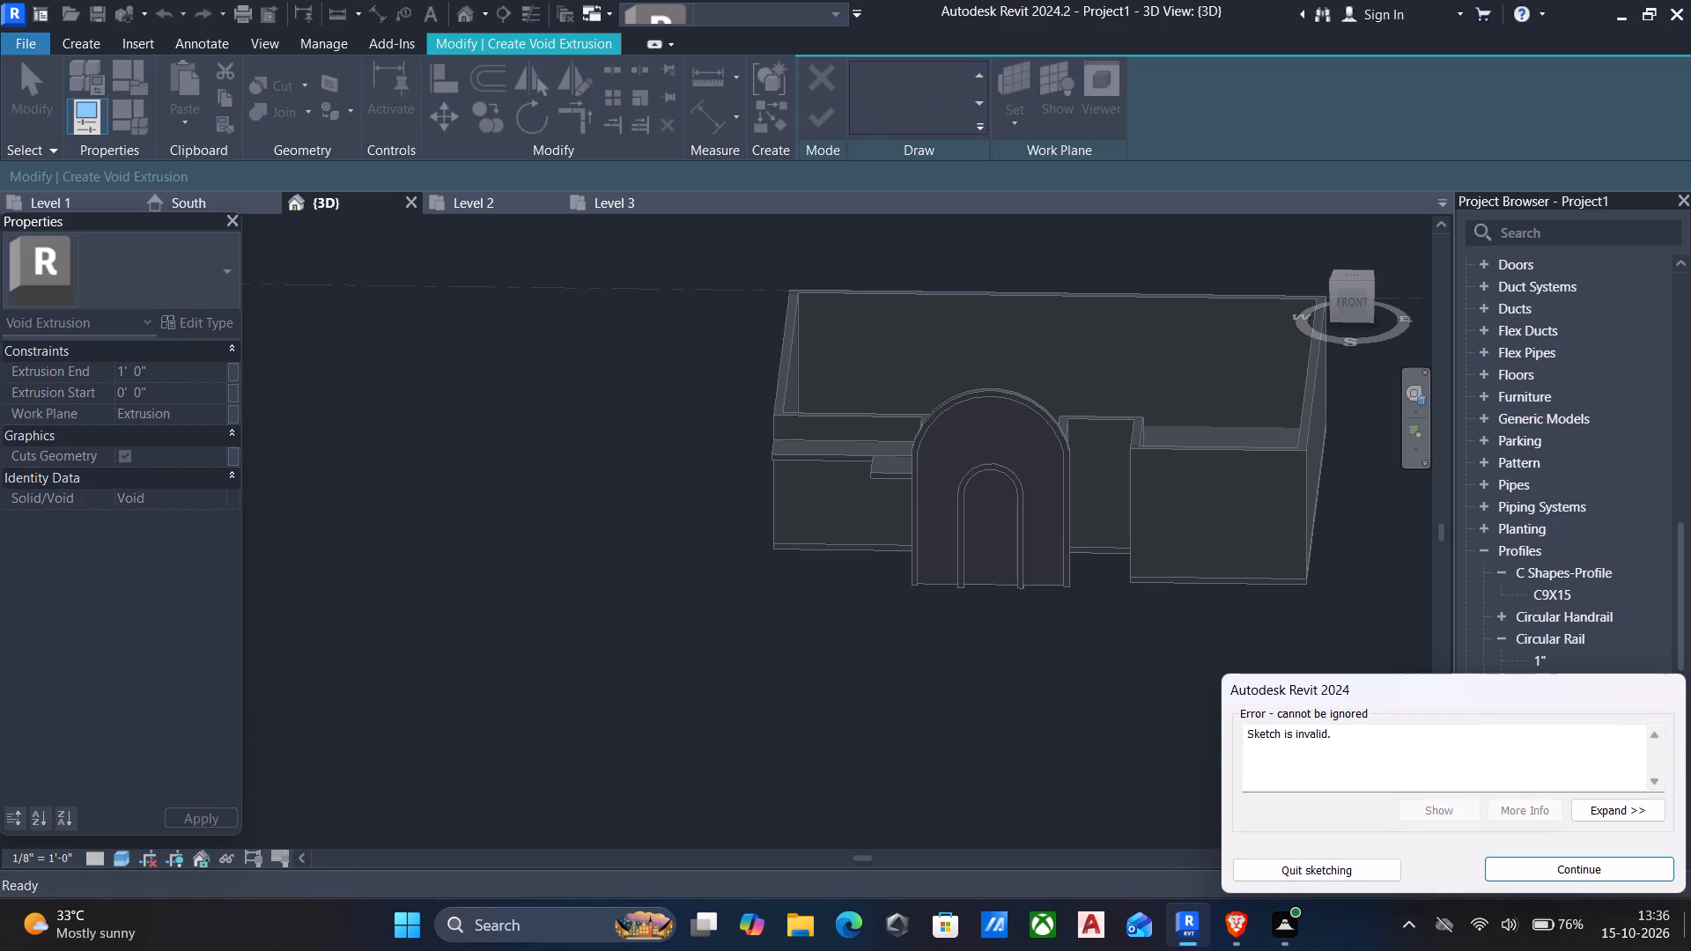
{"action": "left_click", "coordinate": [1658, 871]}
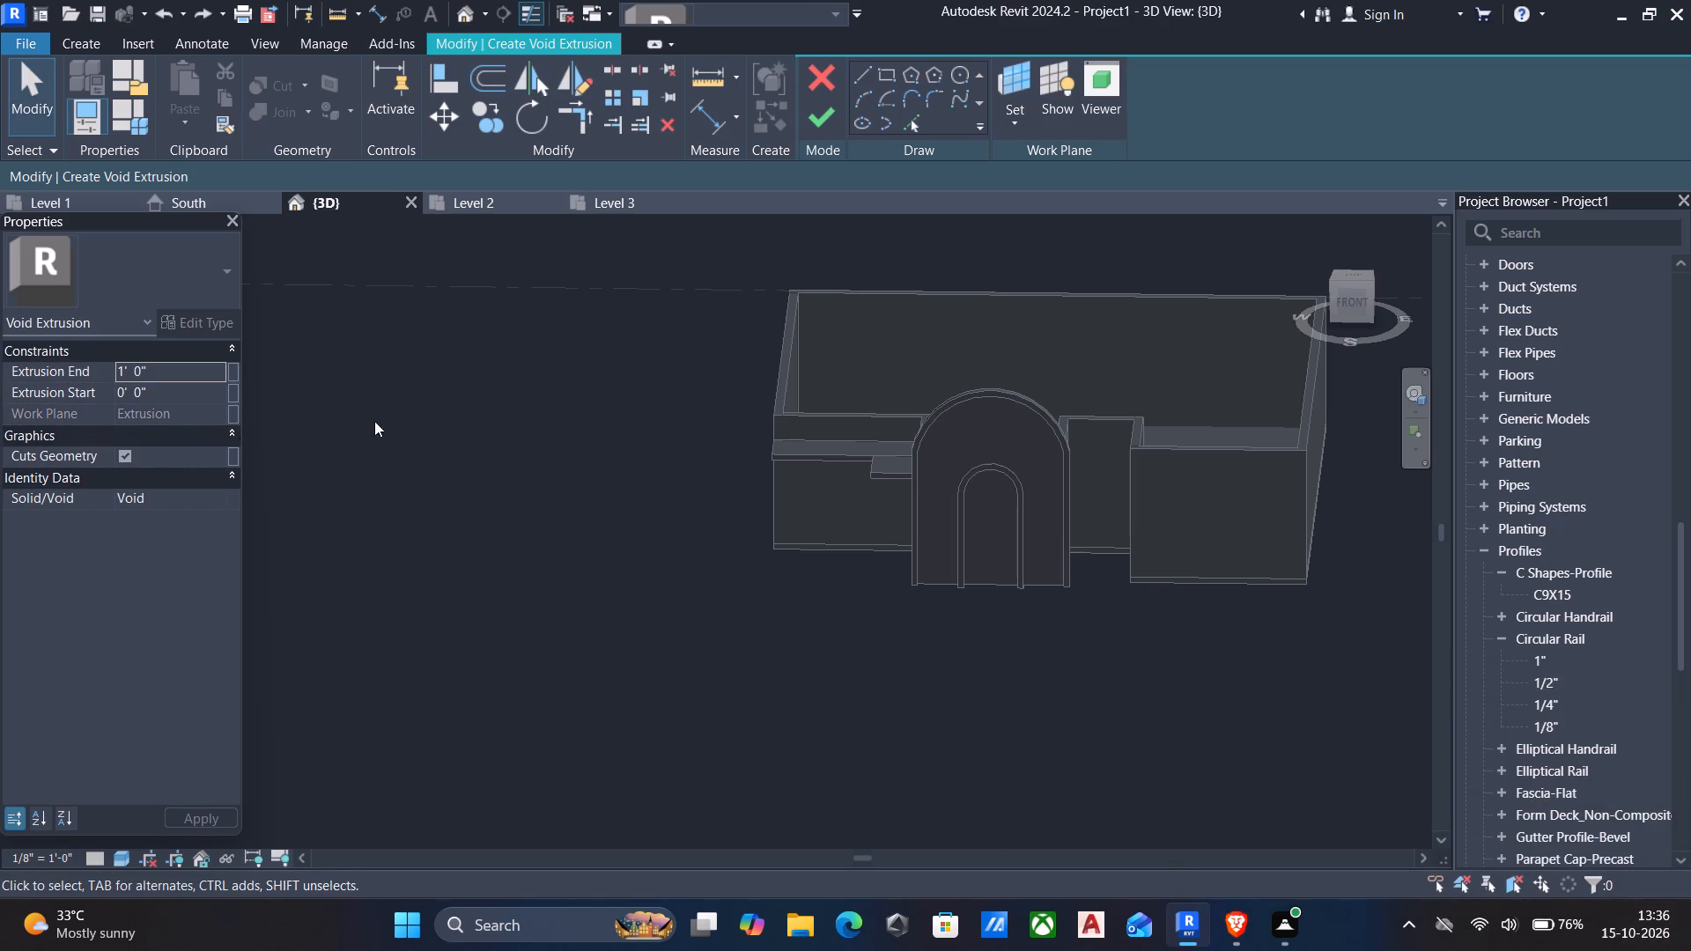
{"action": "left_click", "coordinate": [796, 14]}
{"action": "left_click", "coordinate": [818, 77]}
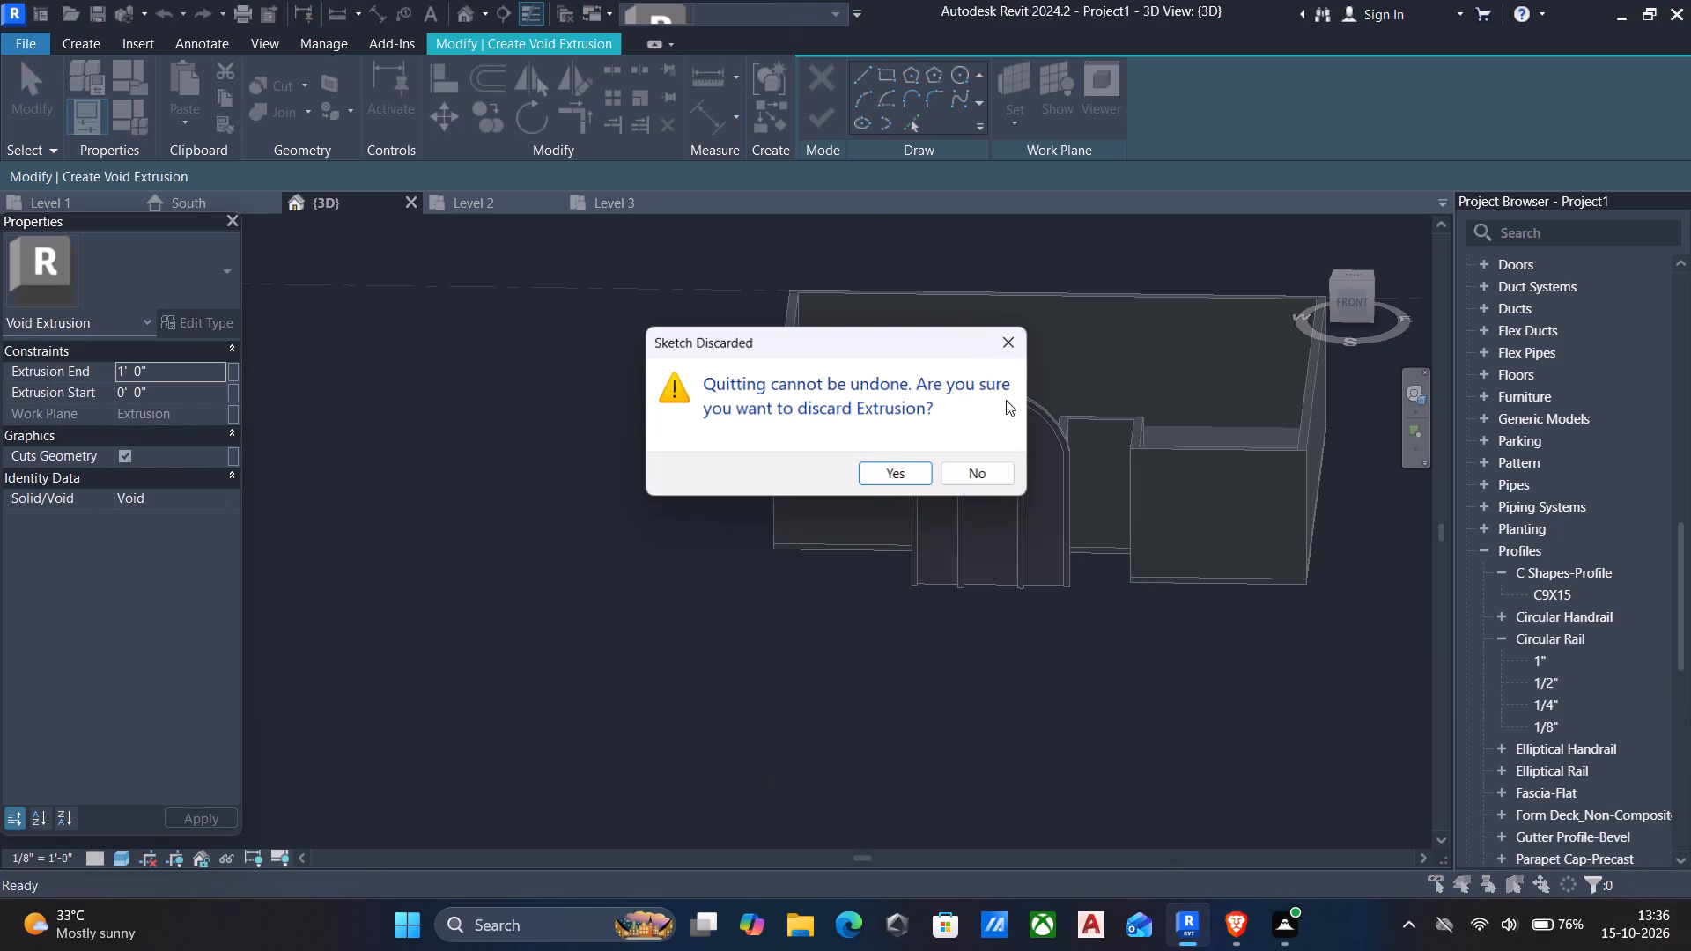
{"action": "left_click", "coordinate": [927, 478]}
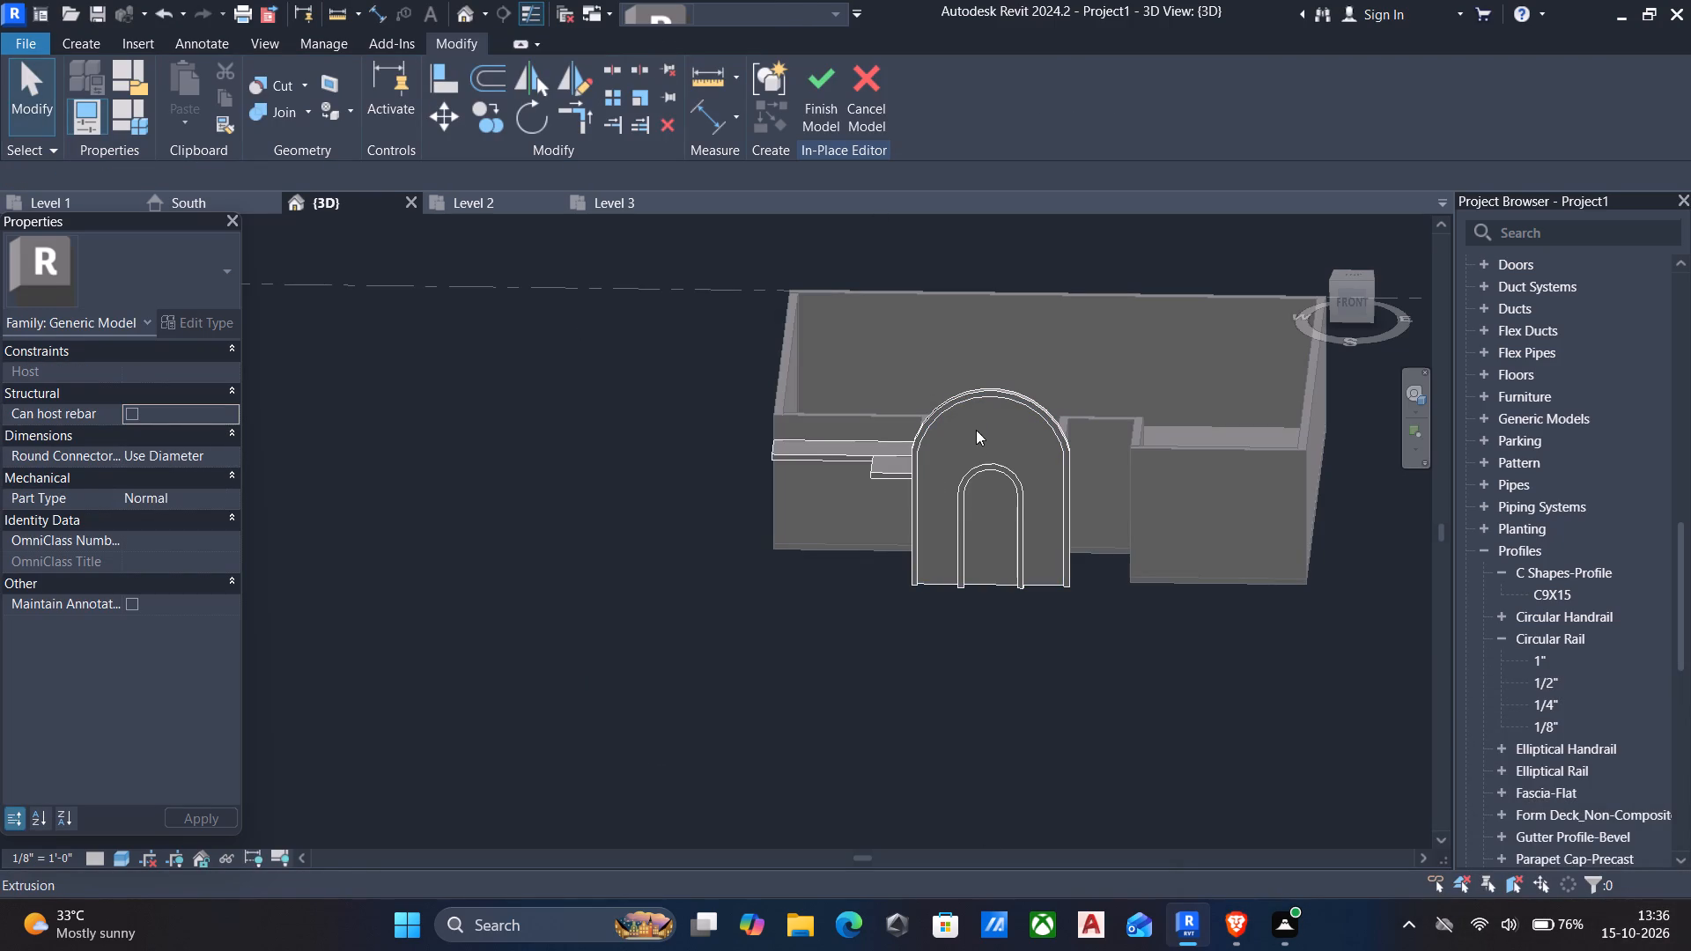
{"action": "left_click", "coordinate": [820, 99]}
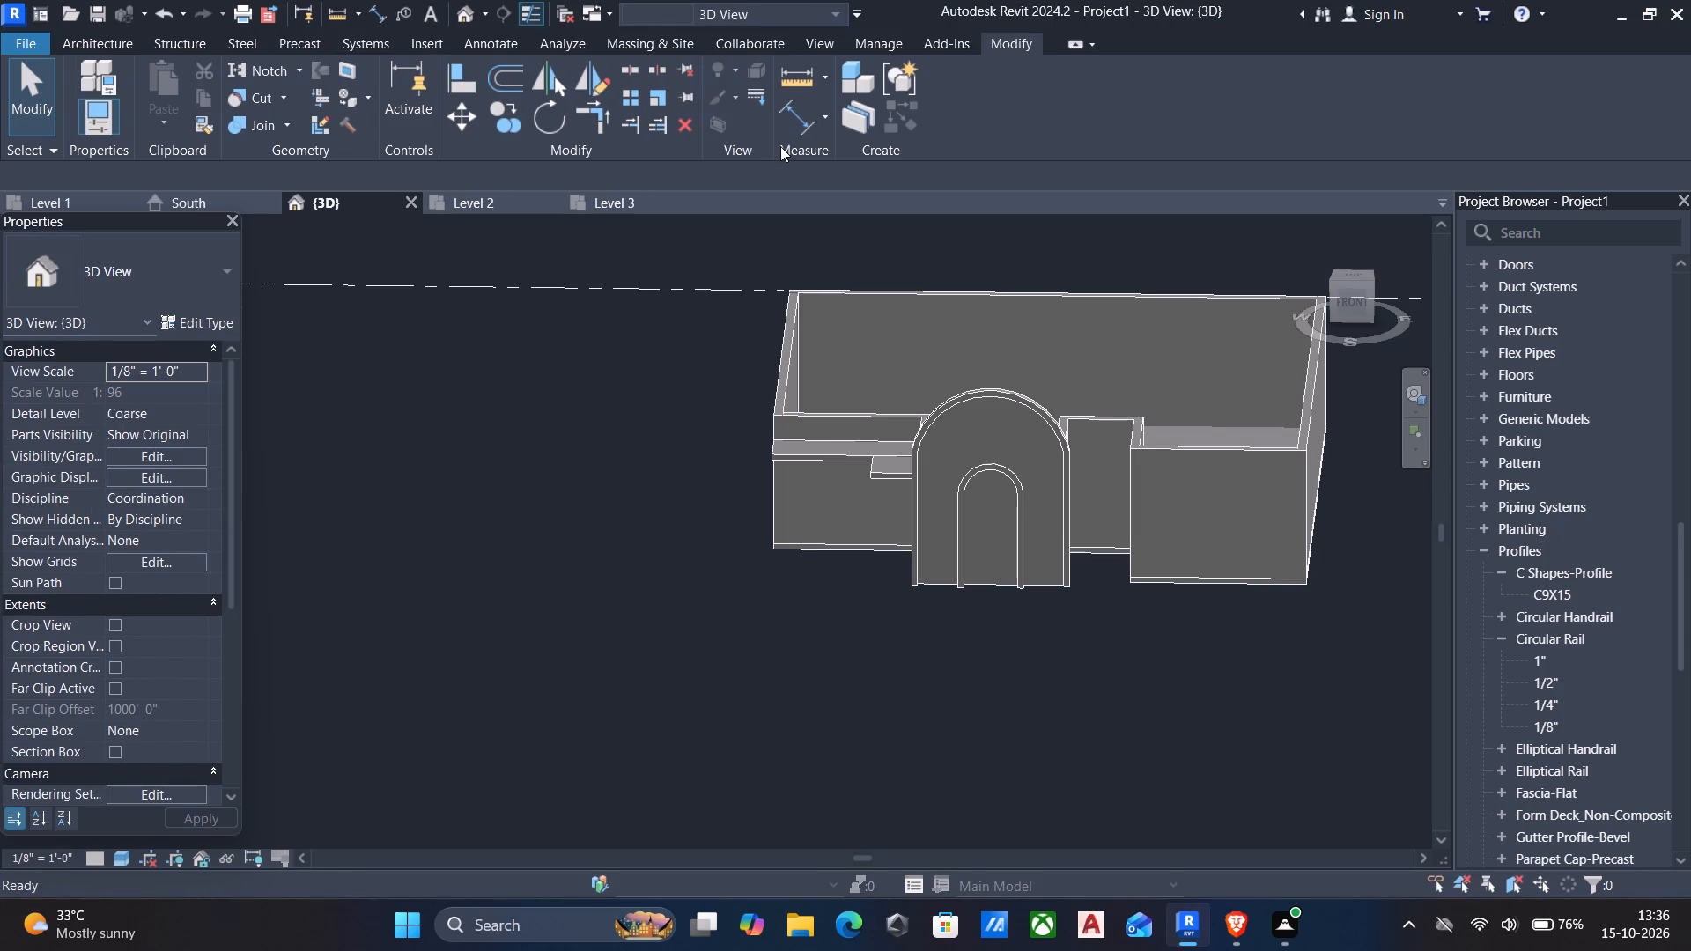
Inspect the arched entrance and its window from the back, sides and front of the building.
{"action": "right_click", "coordinate": [780, 146]}
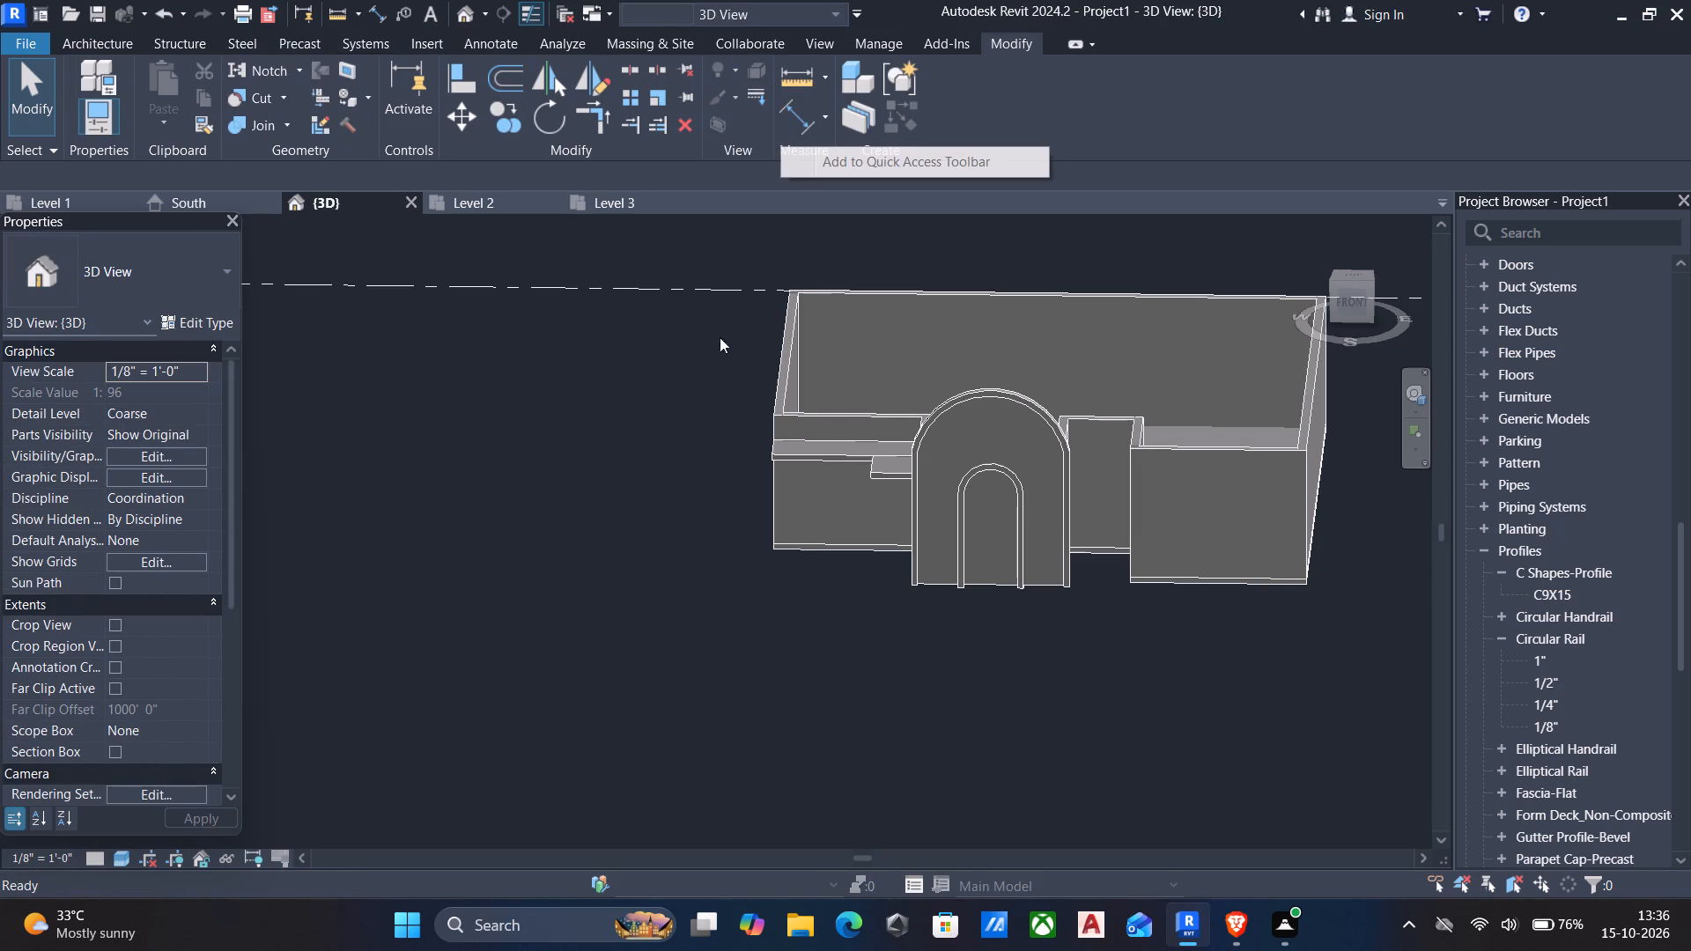
{"action": "key", "text": "Escape"}
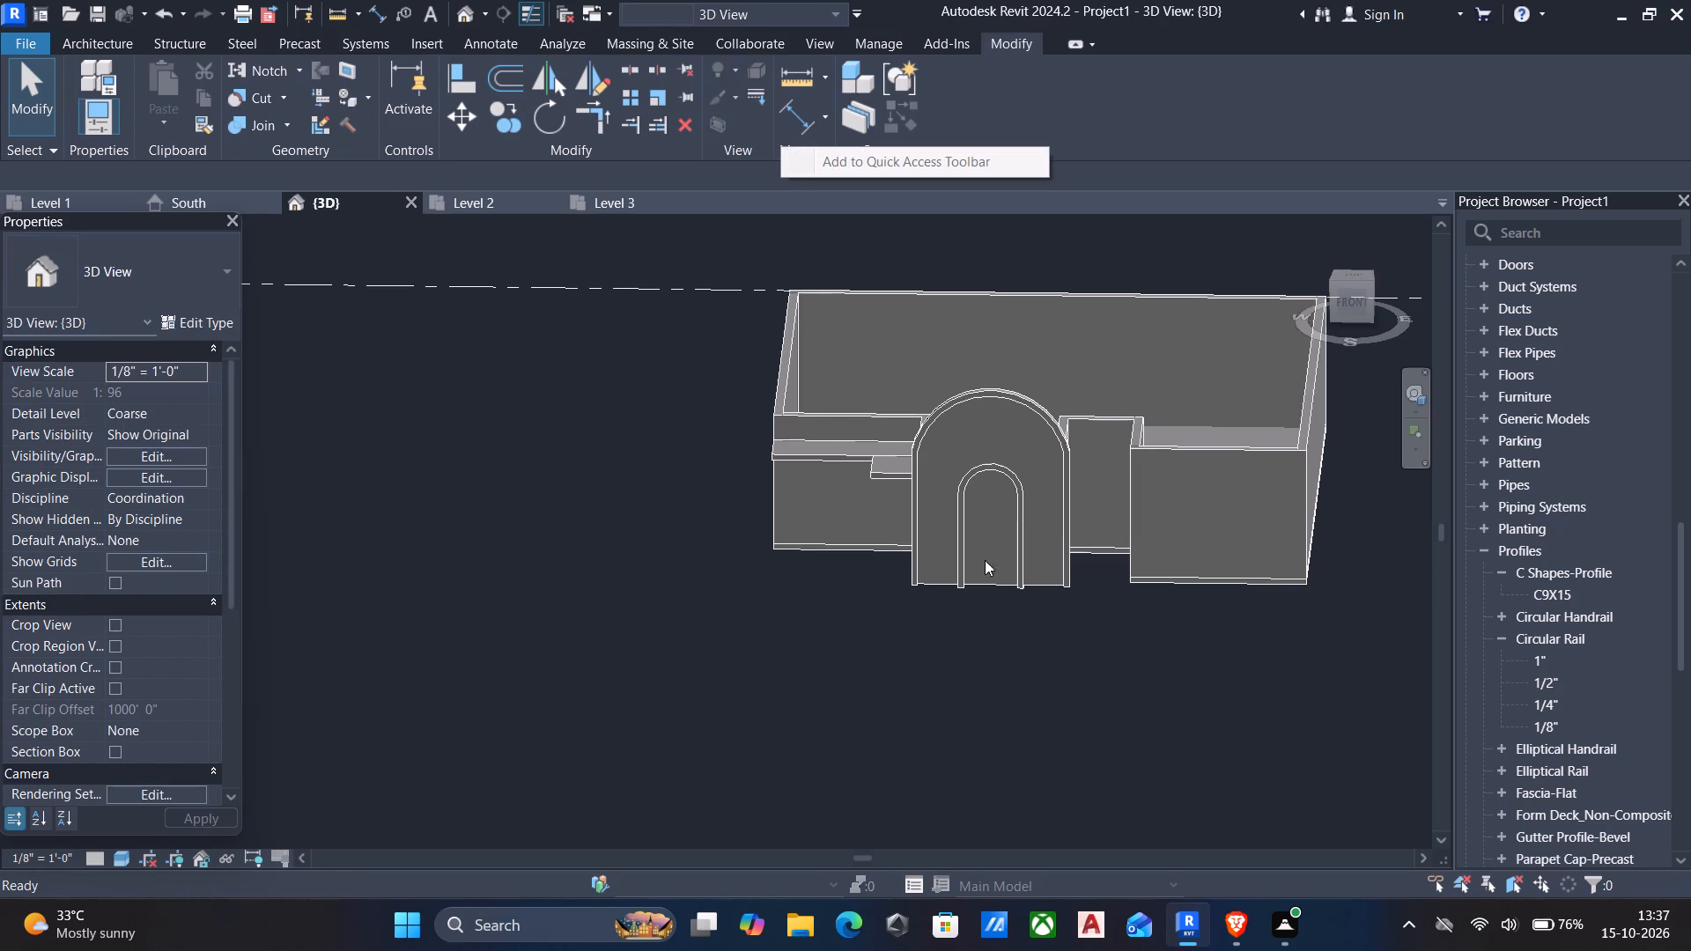
{"action": "left_click", "coordinate": [978, 571]}
{"action": "left_click", "coordinate": [986, 455]}
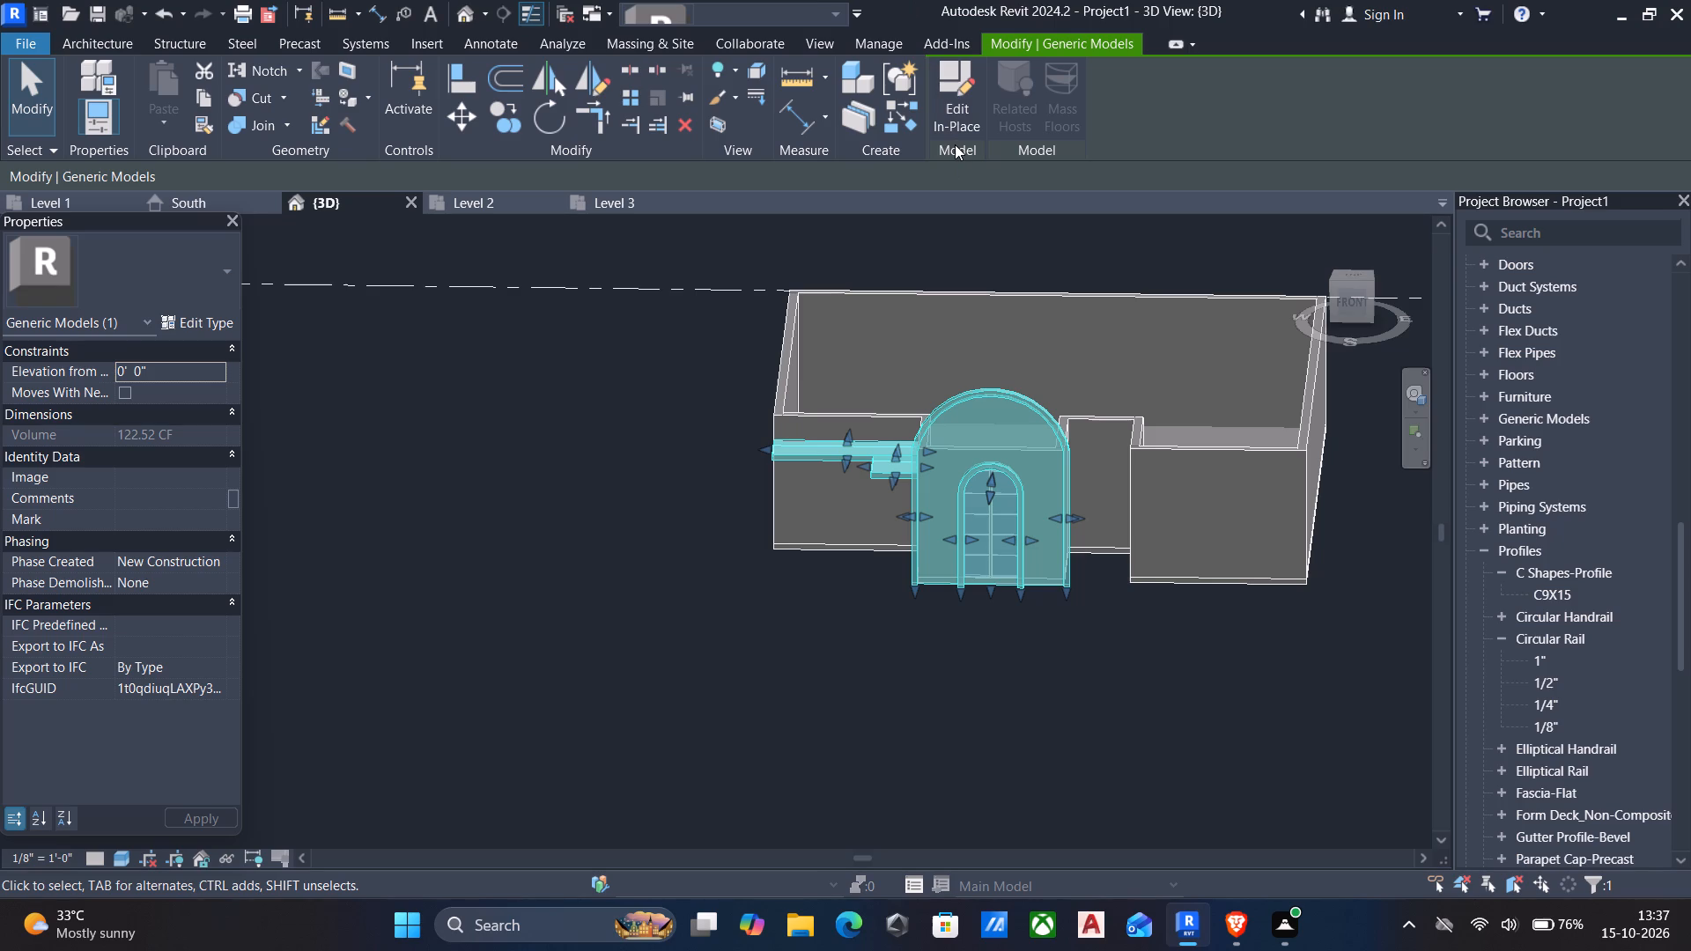
{"action": "key", "text": "Escape"}
{"action": "scroll", "coordinate": [950, 158], "scroll_direction": "down", "scroll_amount": 2}
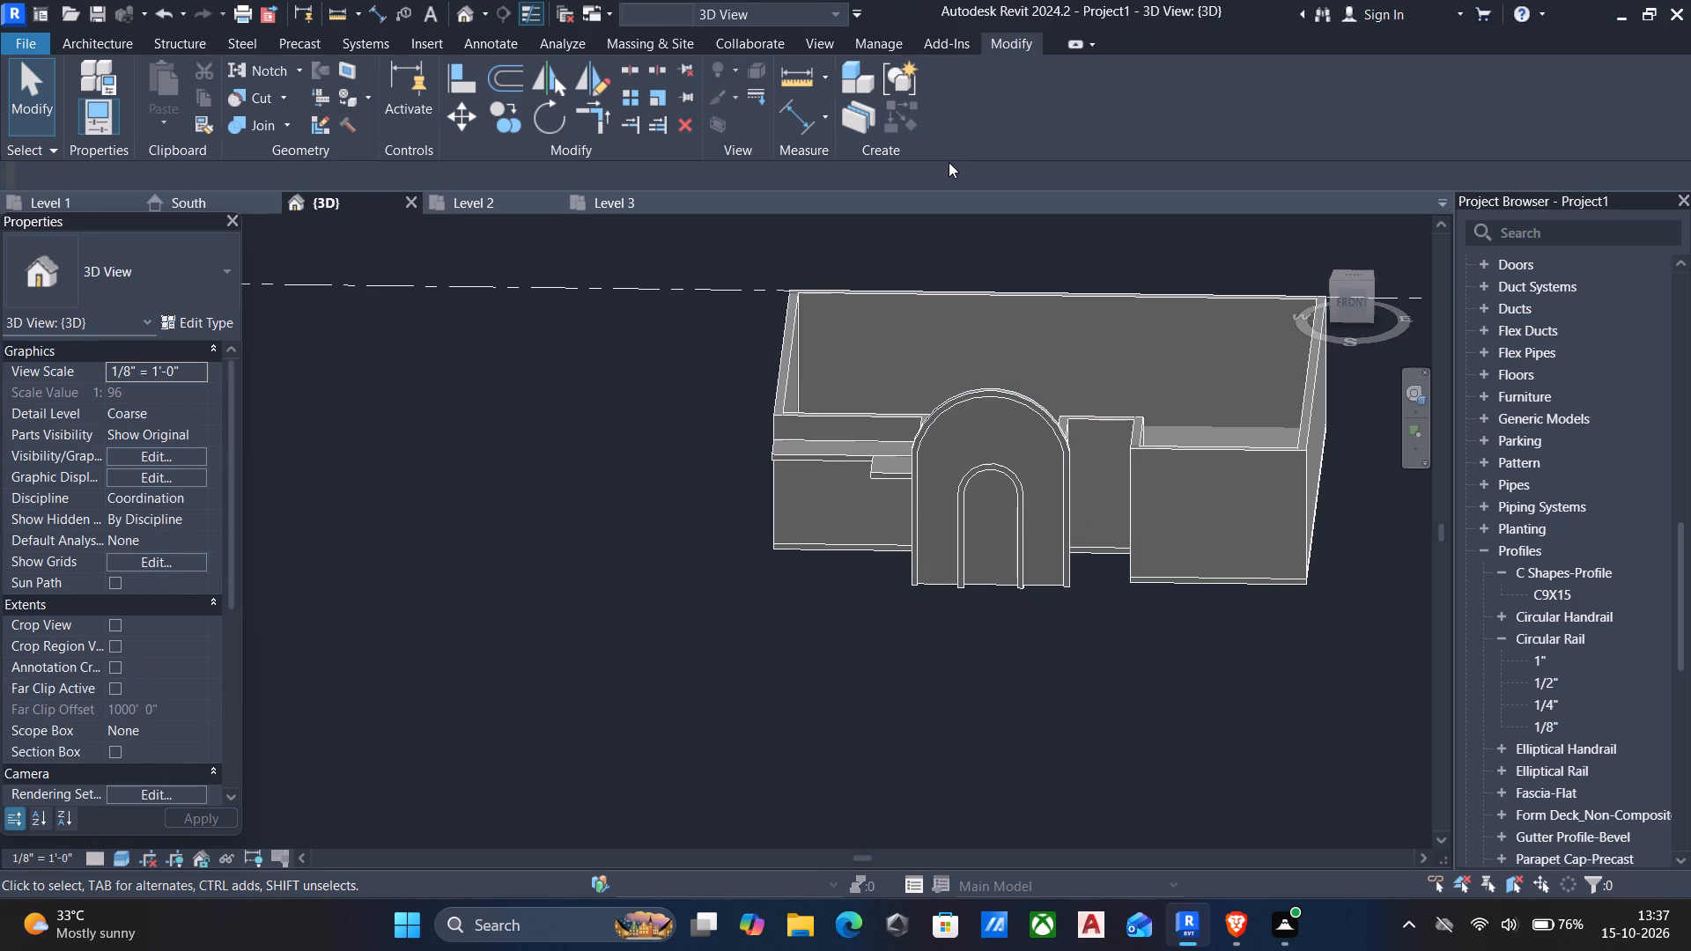
{"action": "middle_click_drag", "start_coordinate": [949, 163], "coordinate": [782, 291], "text": "shift"}
{"action": "middle_click_drag", "start_coordinate": [866, 456], "coordinate": [509, 520], "text": "shift"}
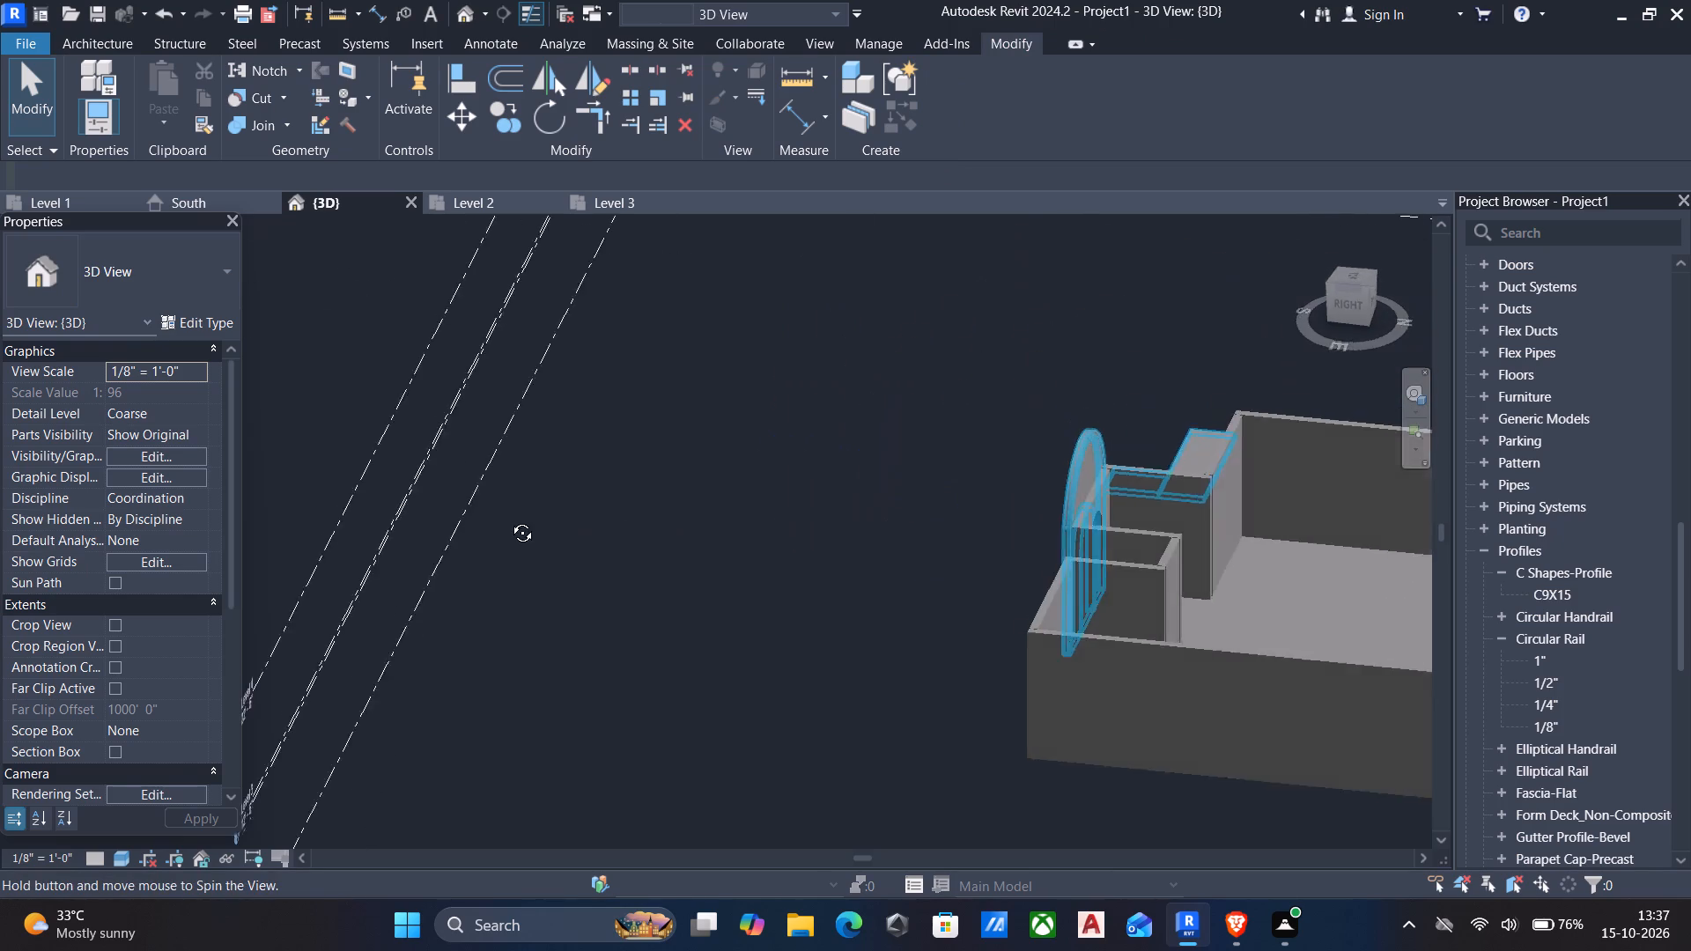
{"action": "middle_click_drag", "start_coordinate": [509, 520], "coordinate": [334, 506], "text": "shift"}
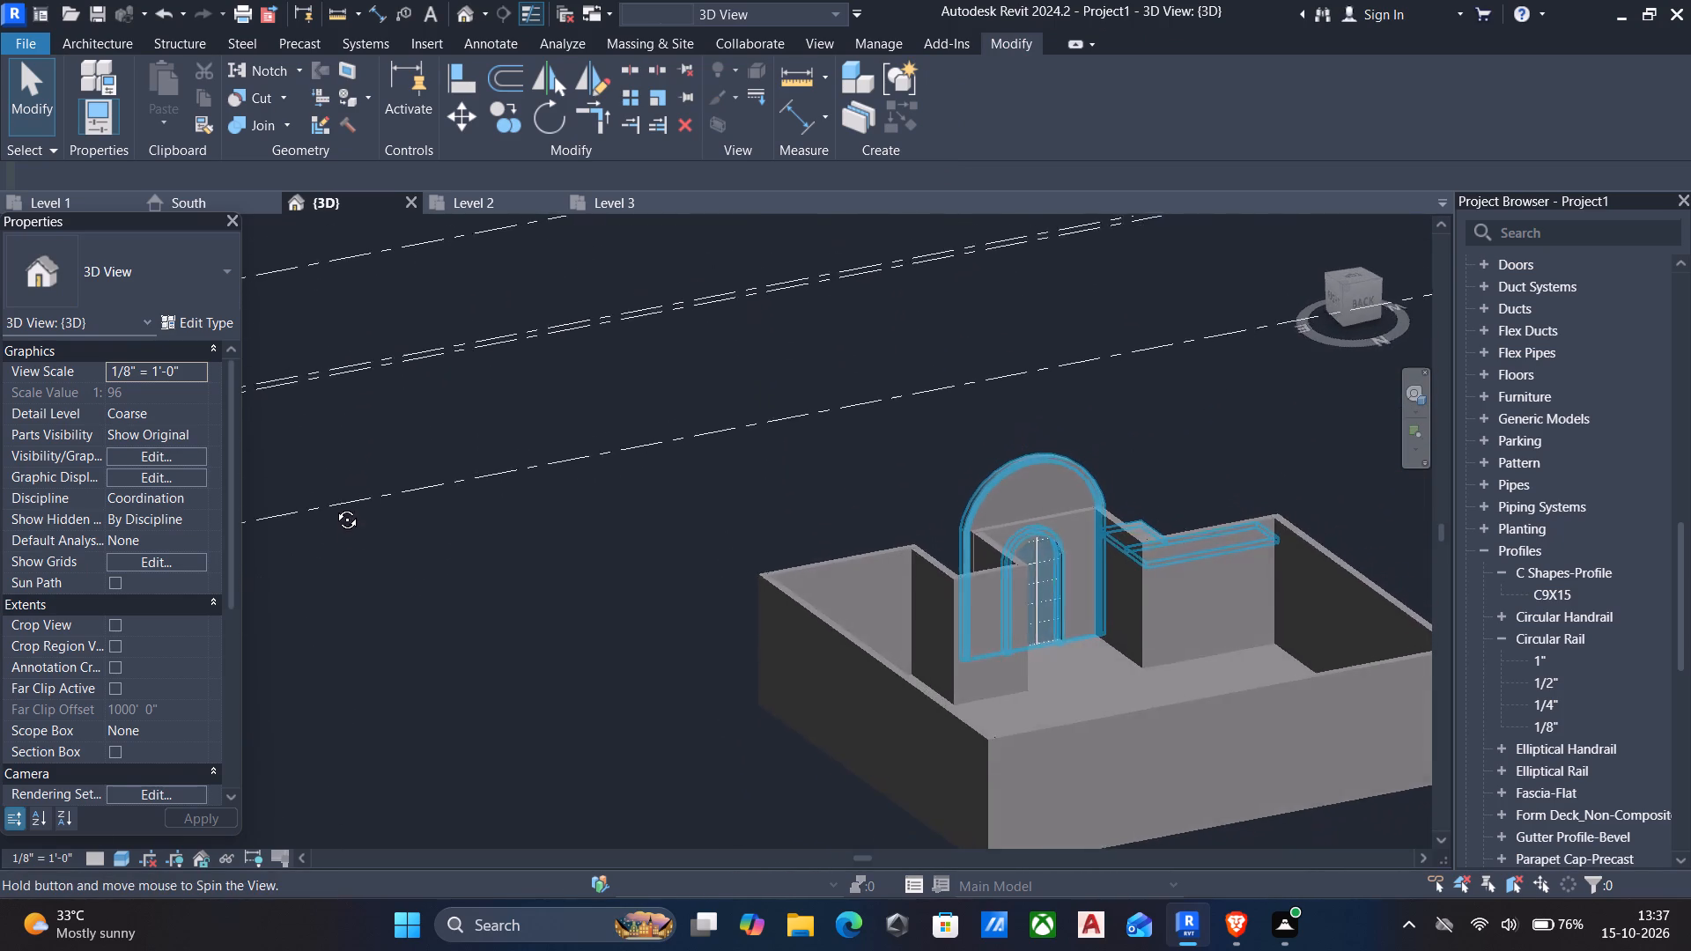
{"action": "middle_click_drag", "start_coordinate": [334, 506], "coordinate": [612, 529], "text": "shift"}
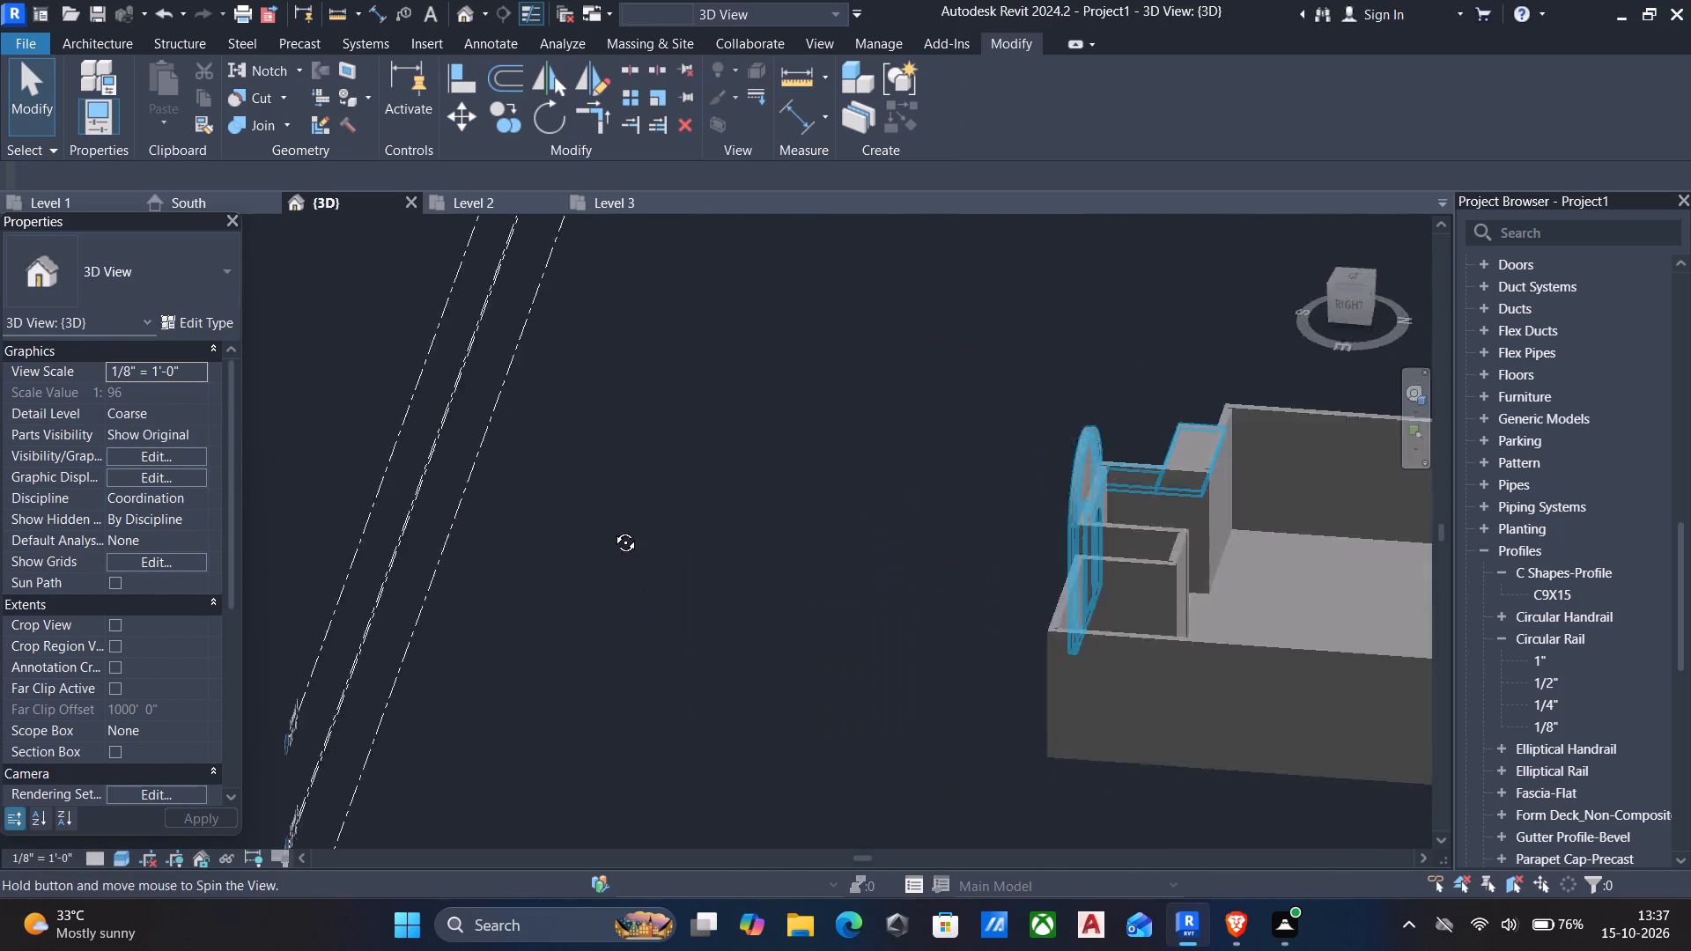
{"action": "middle_click_drag", "start_coordinate": [612, 529], "coordinate": [1191, 490], "text": "shift"}
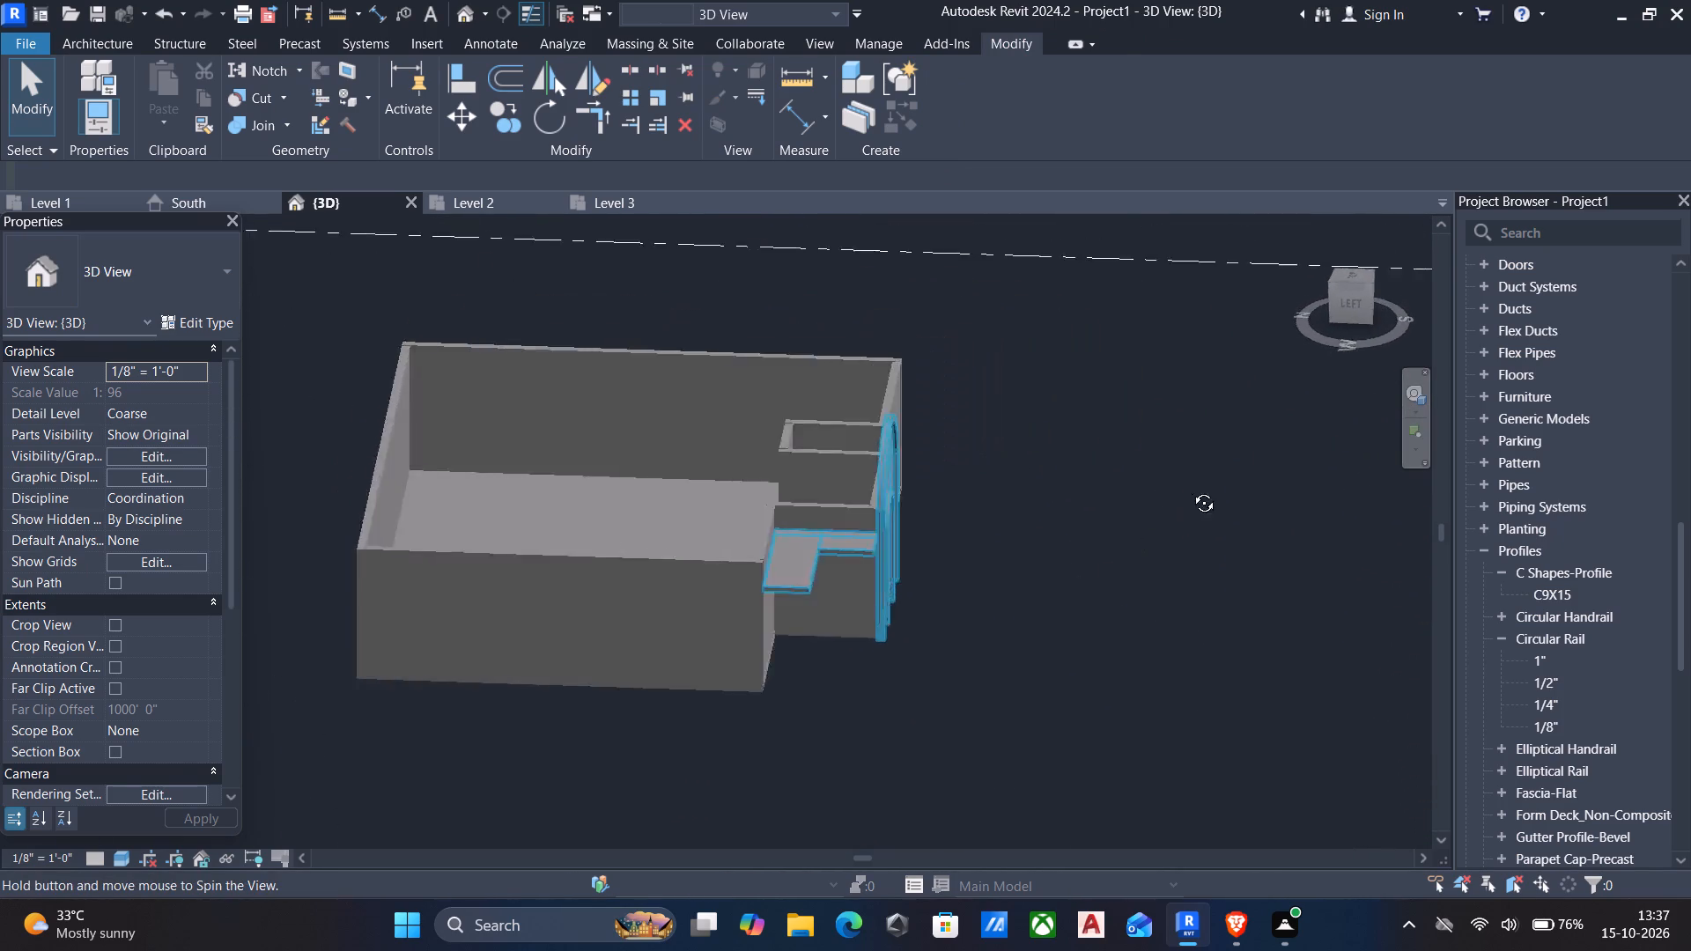
{"action": "middle_click_drag", "start_coordinate": [1191, 490], "coordinate": [1006, 479], "text": "shift"}
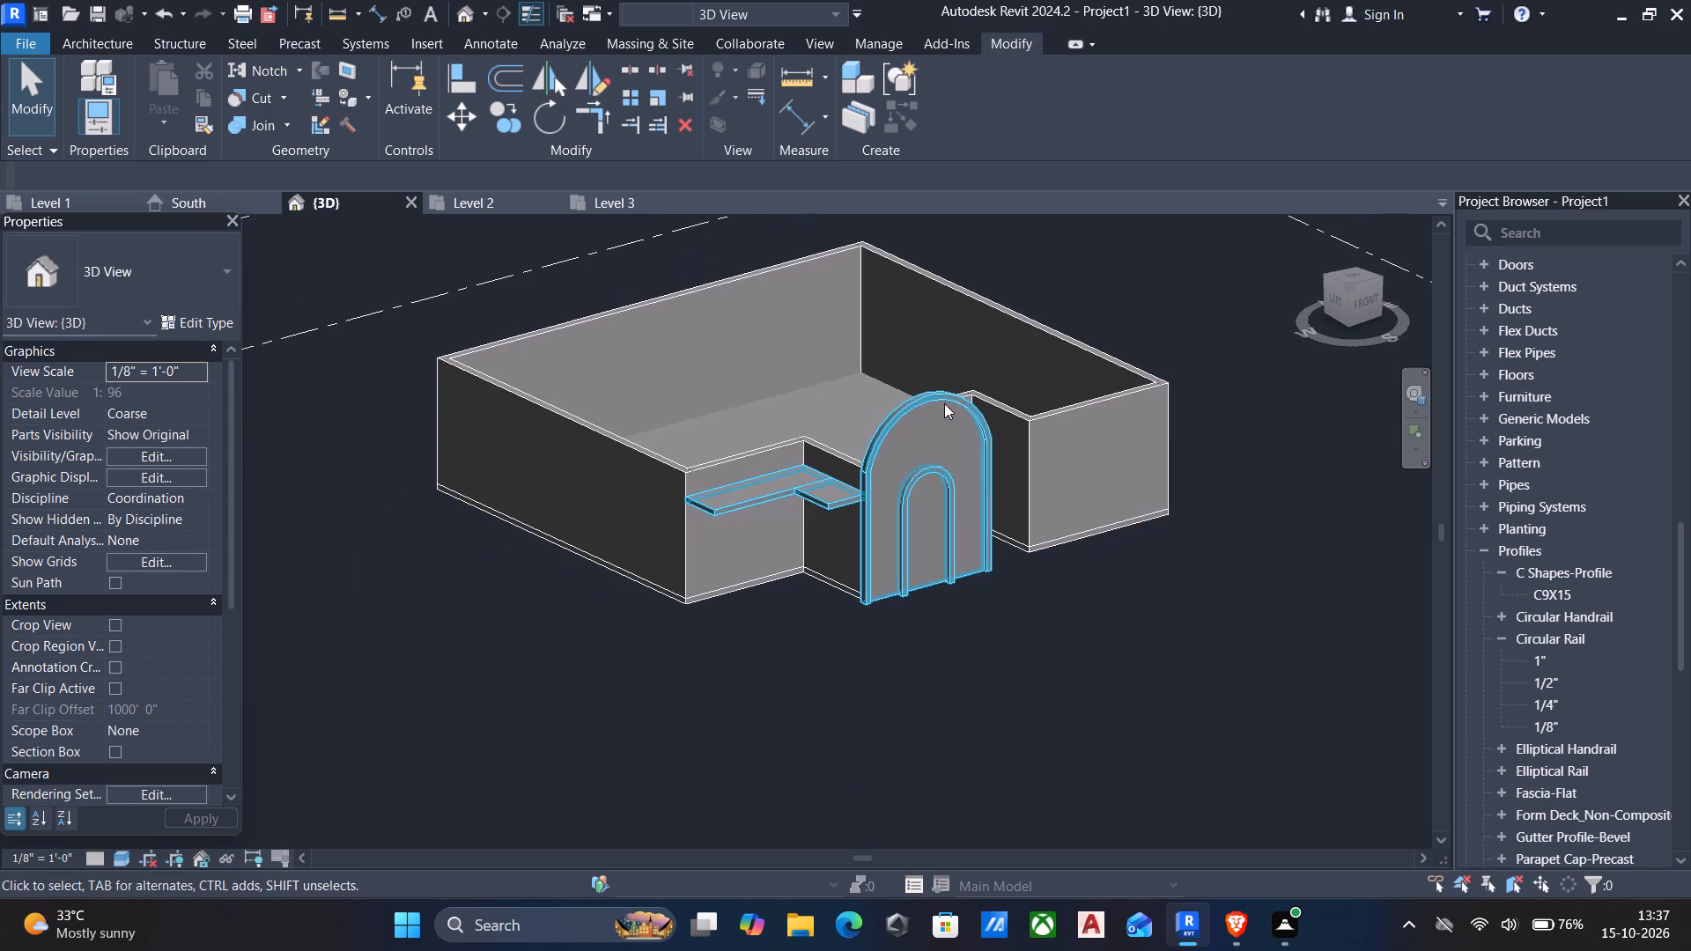
Open the arched entrance for in-place editing and start a void extrusion with the arched panel's front face as work plane.
{"action": "left_click", "coordinate": [939, 397]}
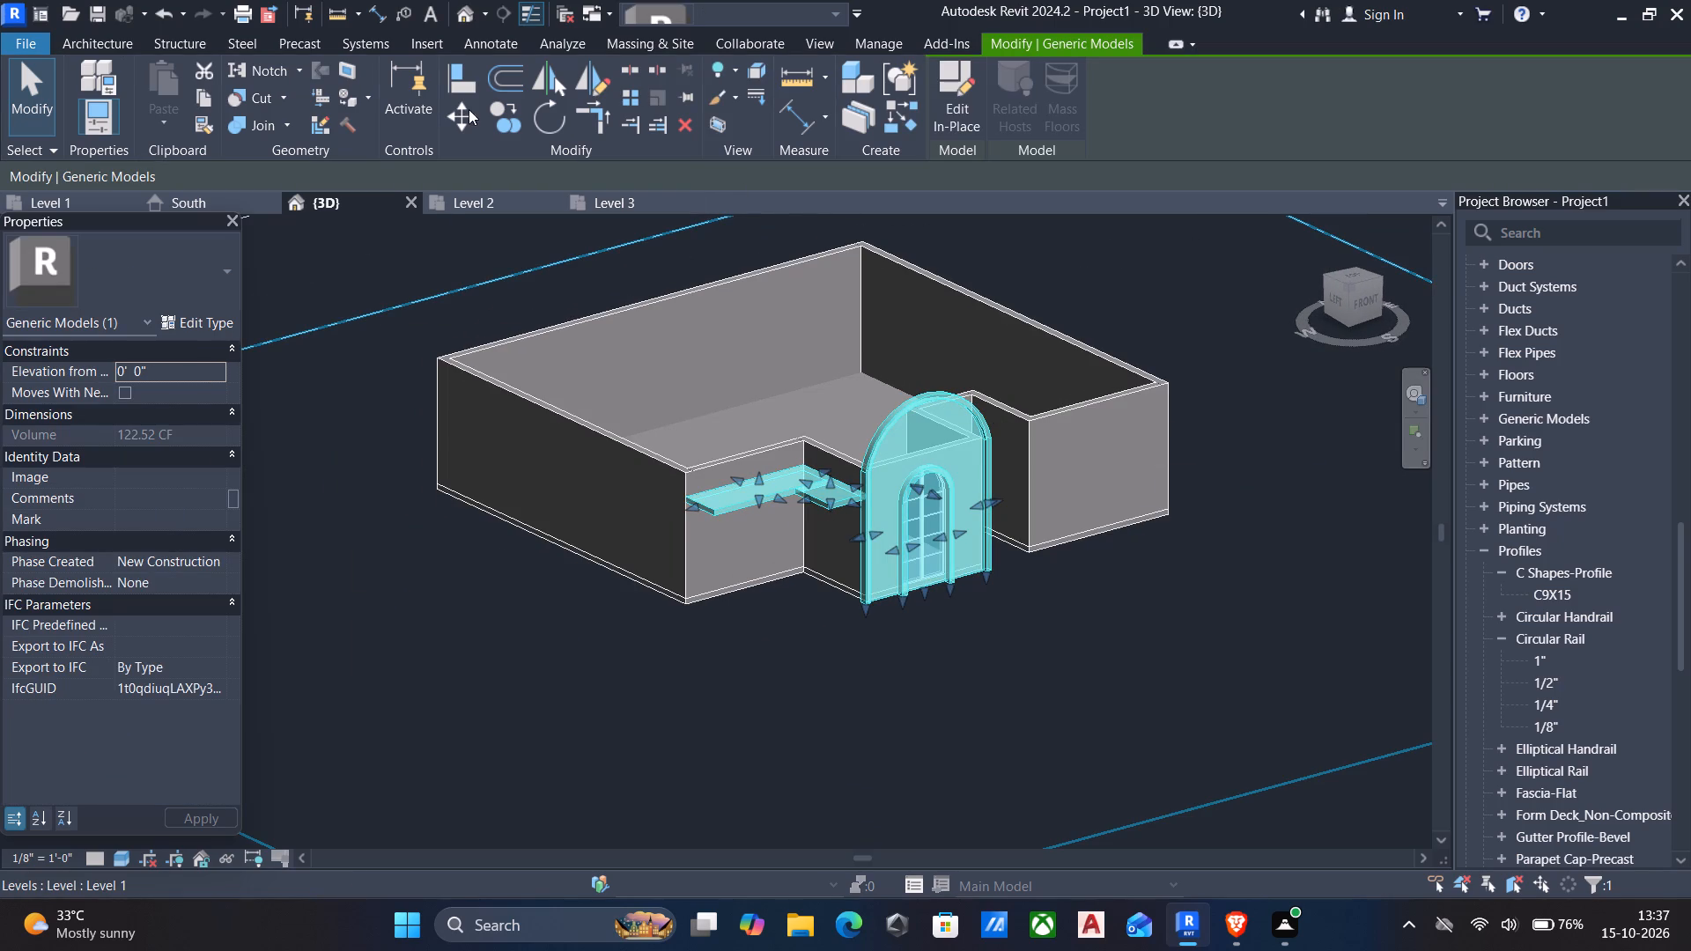
{"action": "left_click", "coordinate": [935, 103]}
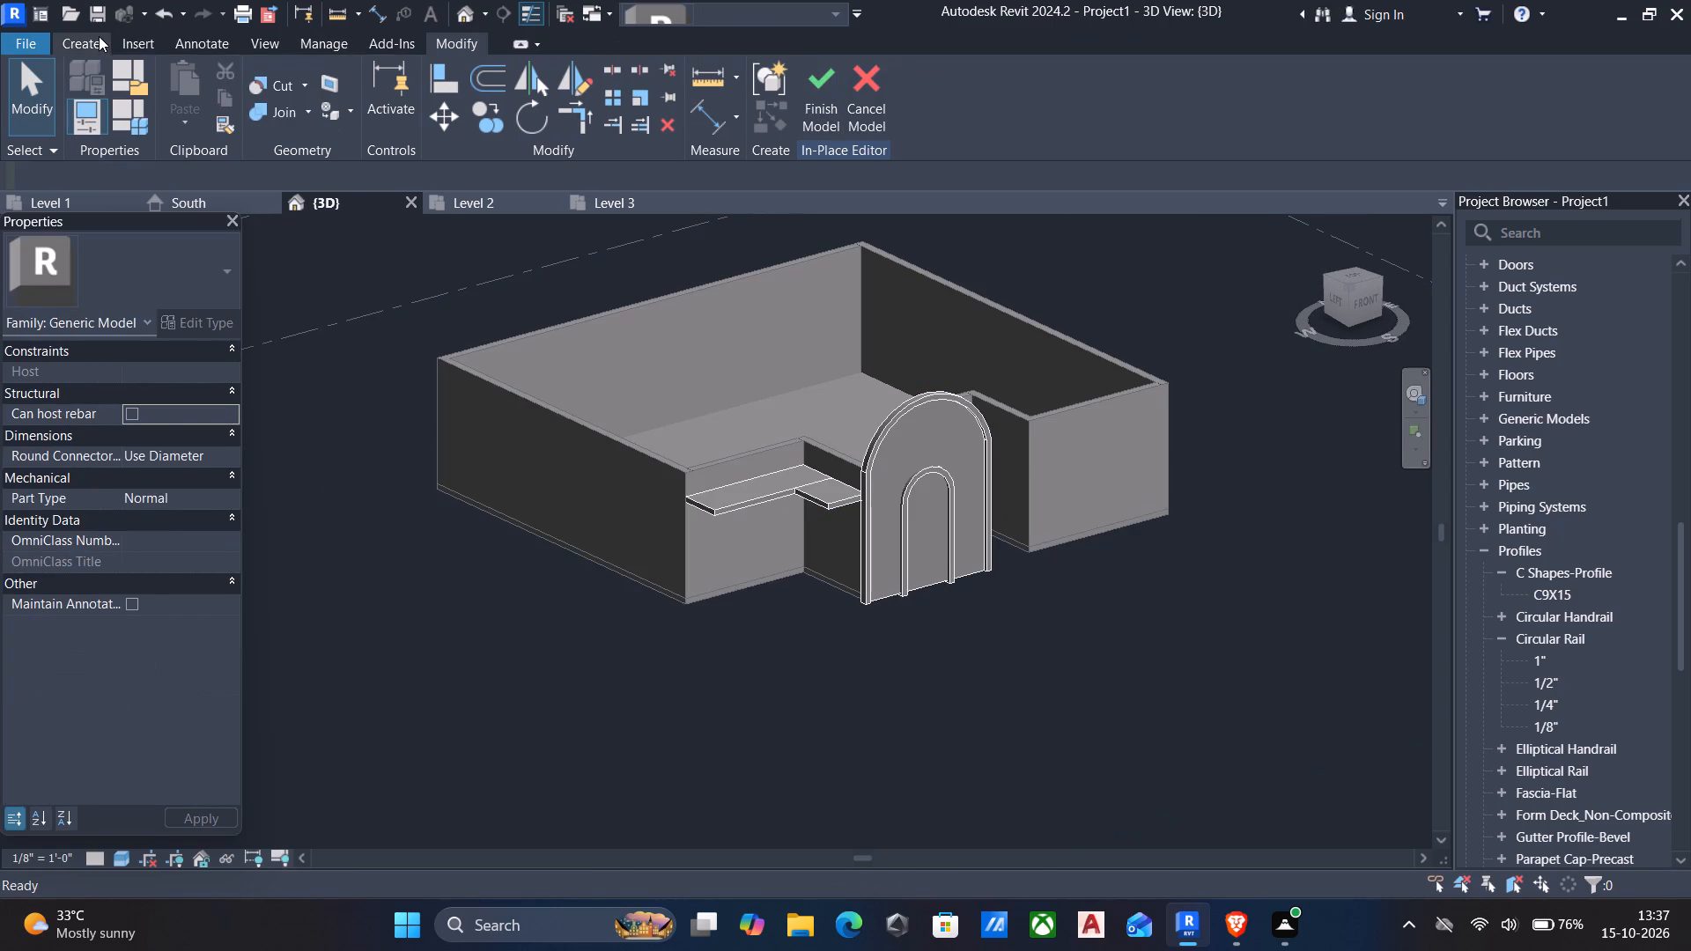
{"action": "left_click", "coordinate": [98, 36]}
{"action": "left_click", "coordinate": [417, 94]}
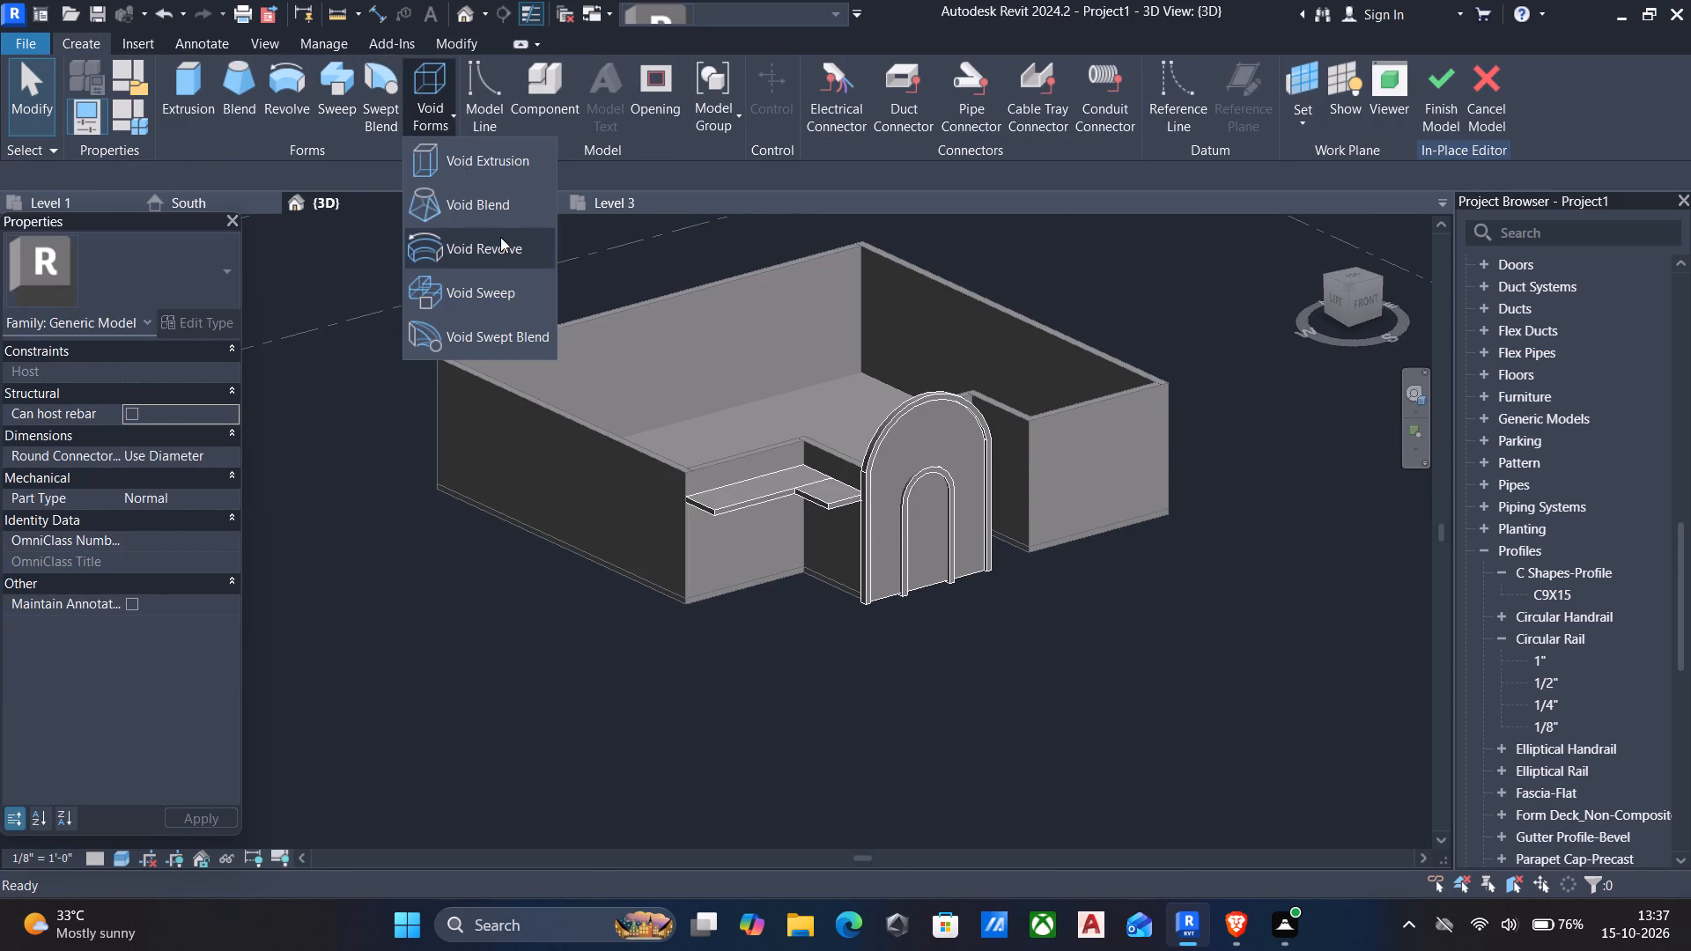
{"action": "left_click", "coordinate": [488, 169]}
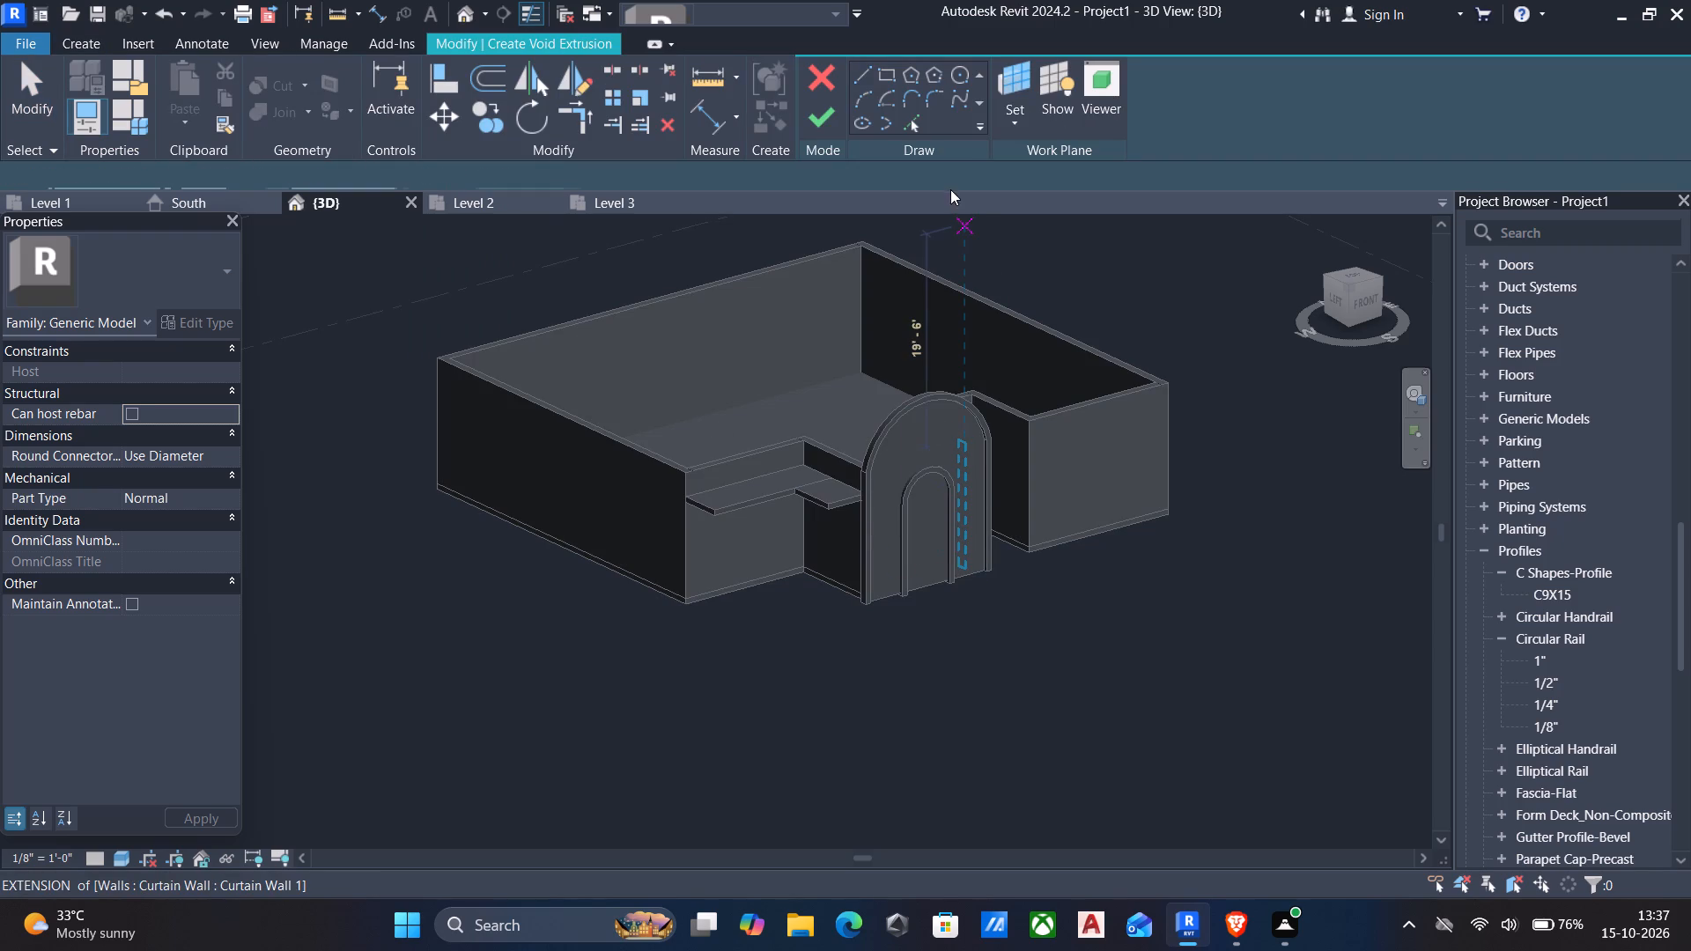
{"action": "left_click", "coordinate": [1012, 128]}
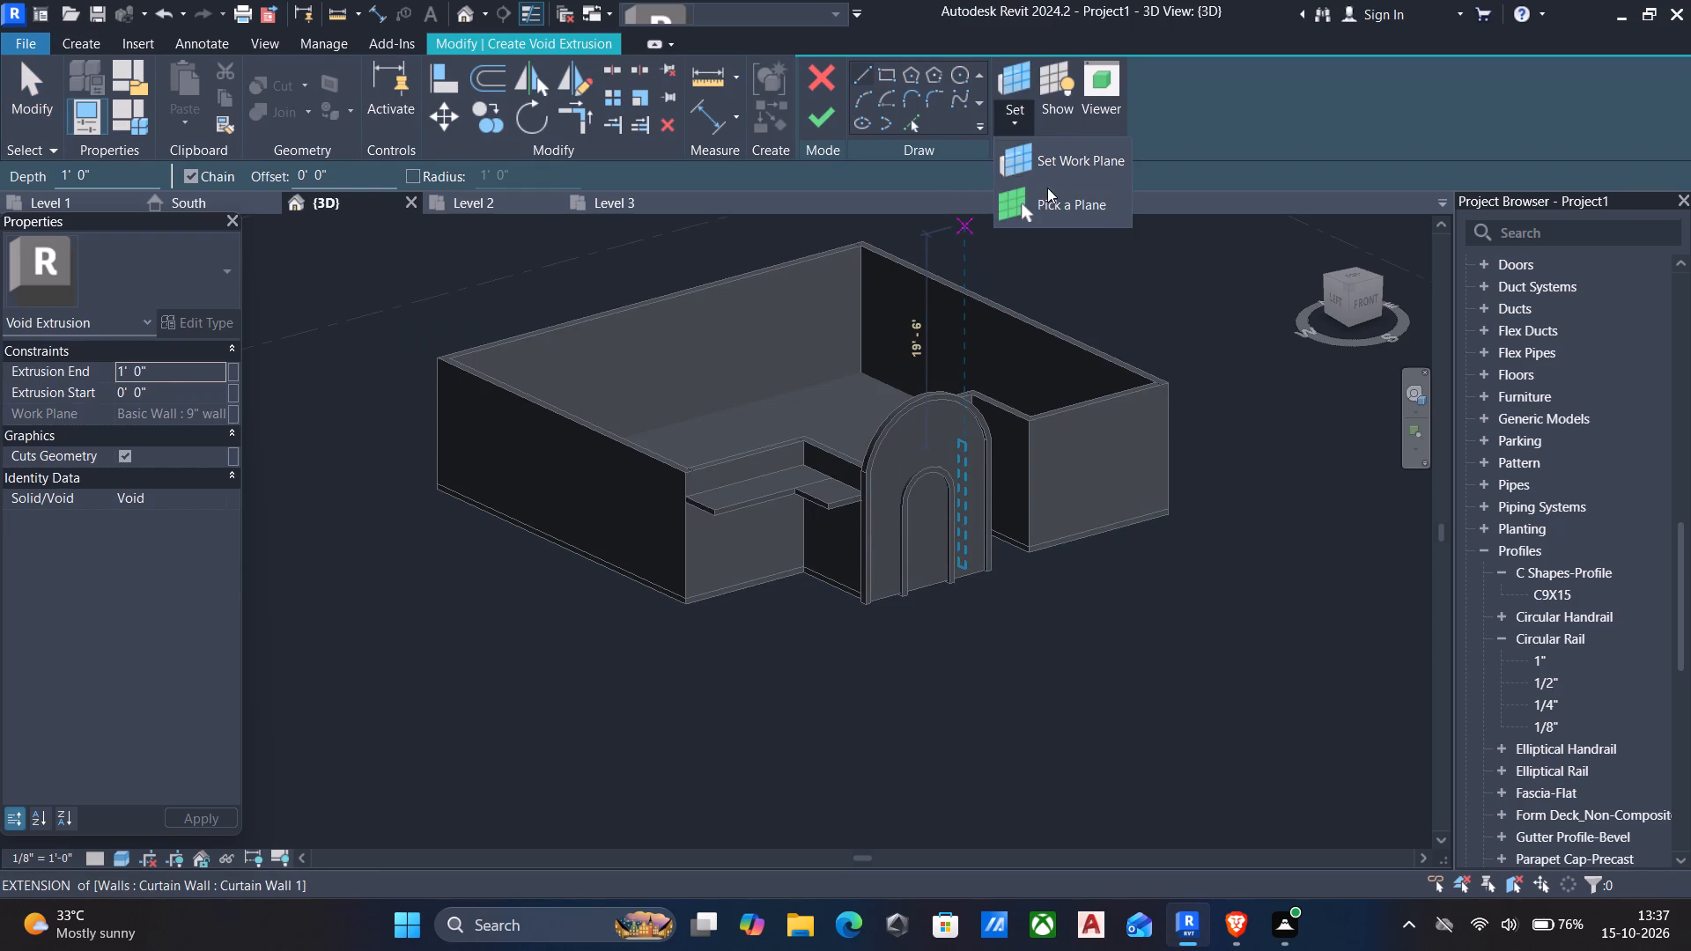
{"action": "left_click", "coordinate": [1049, 201]}
{"action": "scroll", "coordinate": [946, 546], "scroll_direction": "up", "scroll_amount": 4}
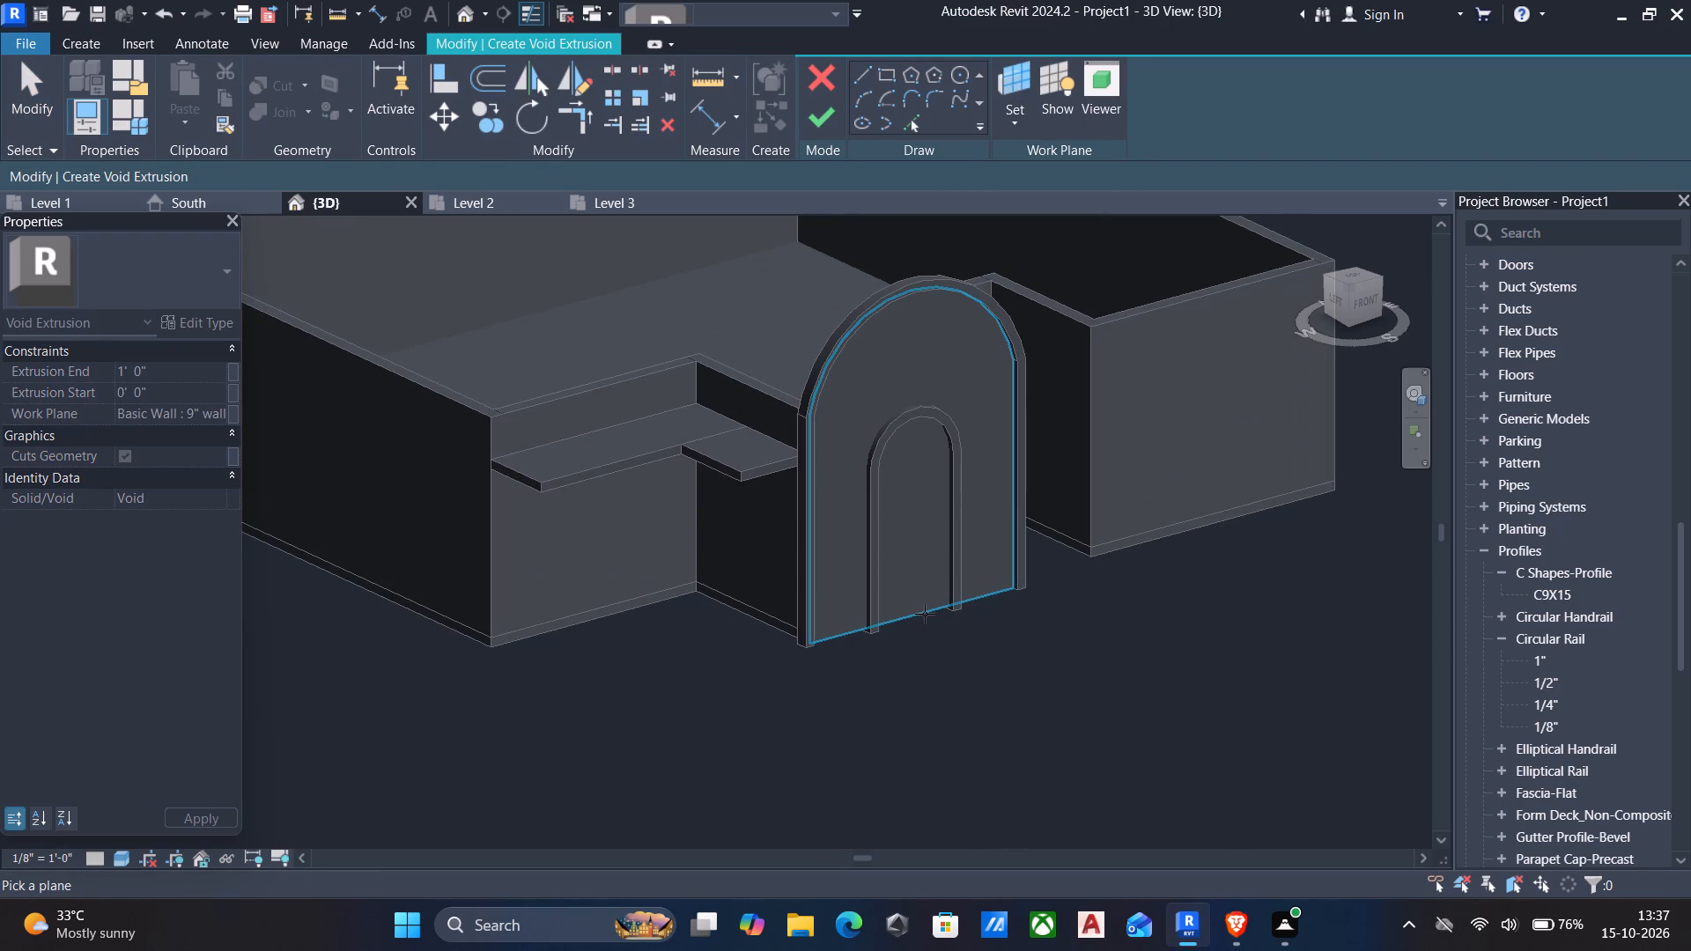
{"action": "scroll", "coordinate": [925, 614], "scroll_direction": "up", "scroll_amount": 4}
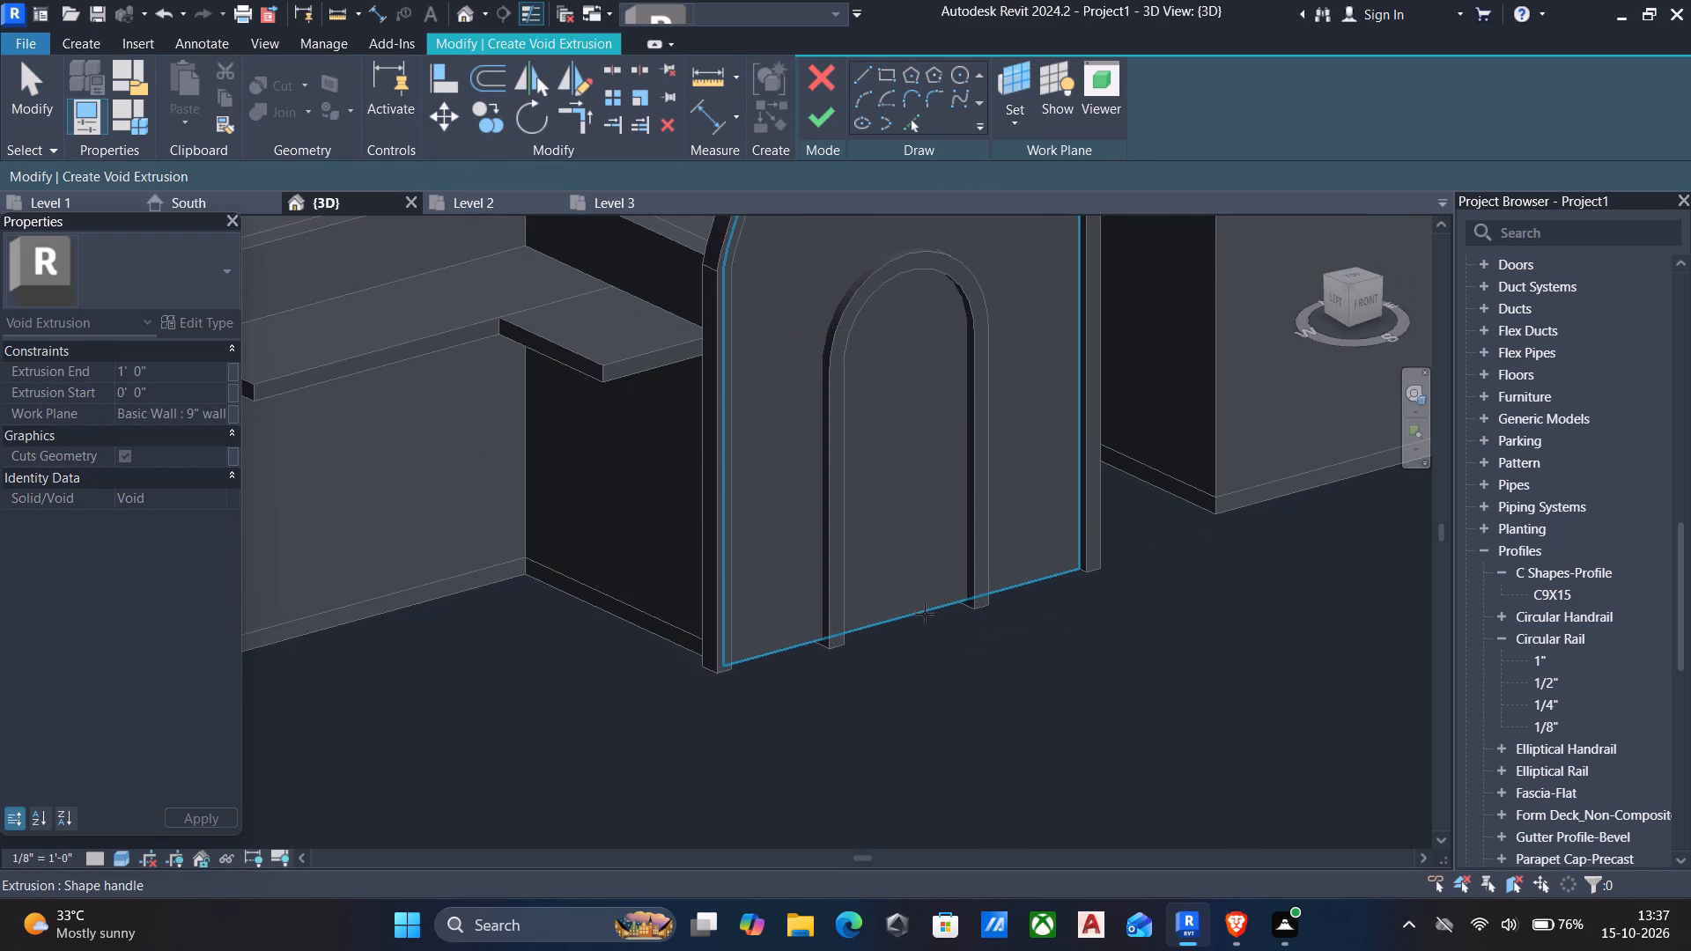
{"action": "left_click", "coordinate": [925, 614]}
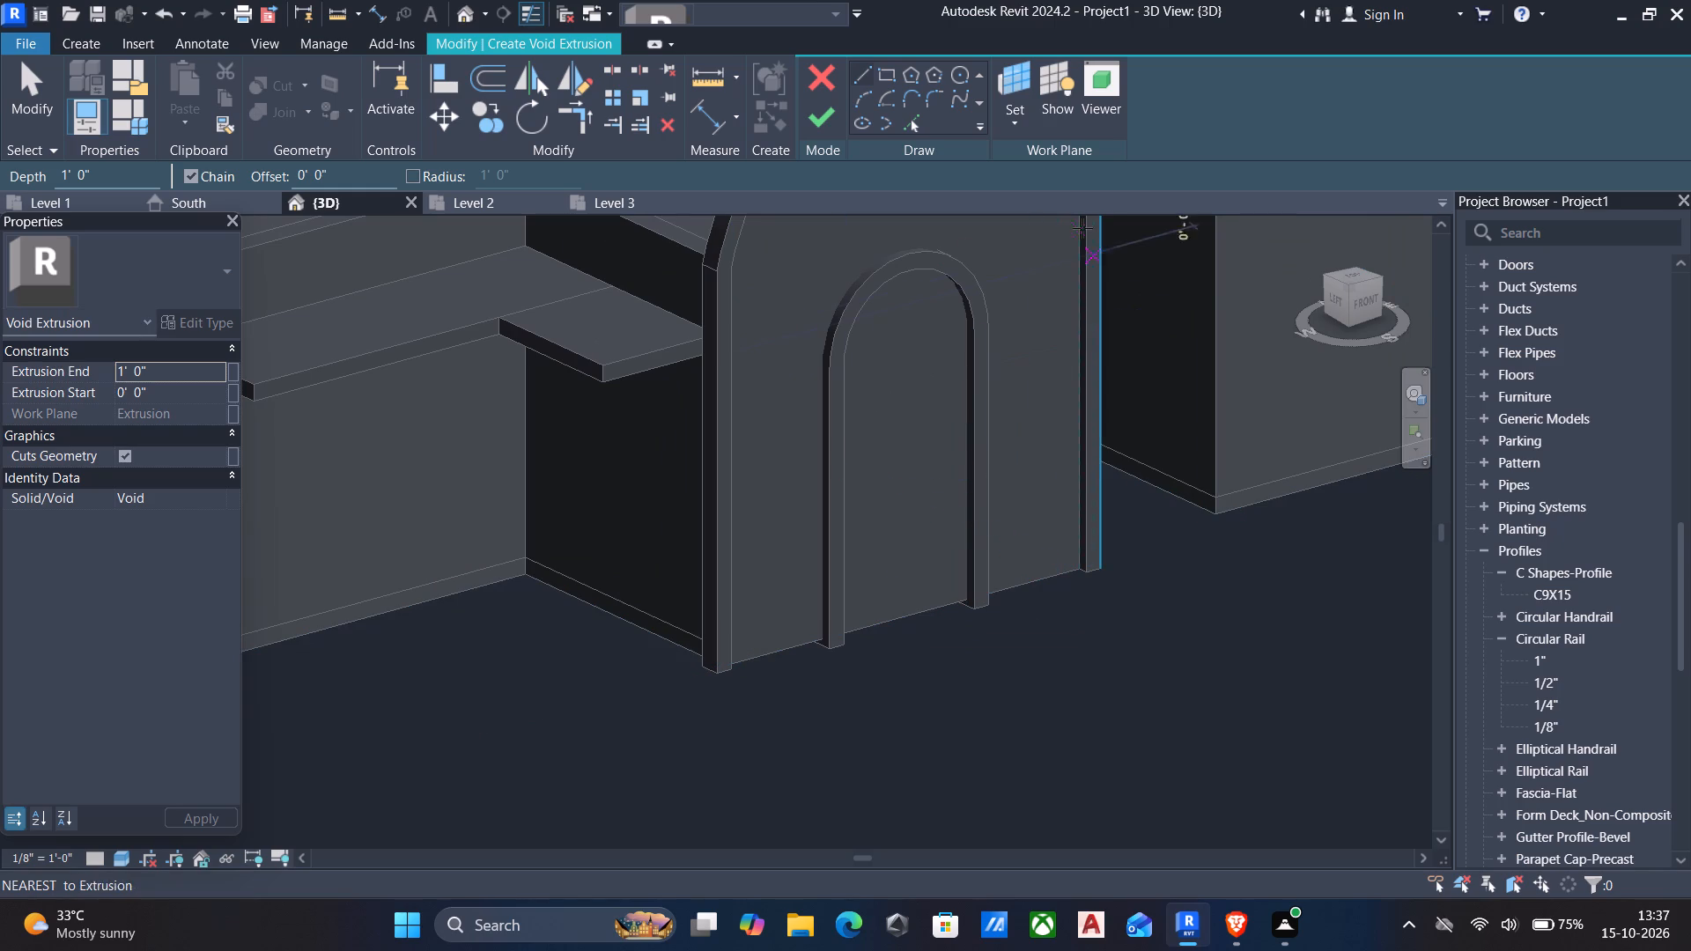
Trace the void profile in front view from the window band's inner arc, its vertical edges and the panel's bottom edge.
{"action": "left_click", "coordinate": [1363, 299]}
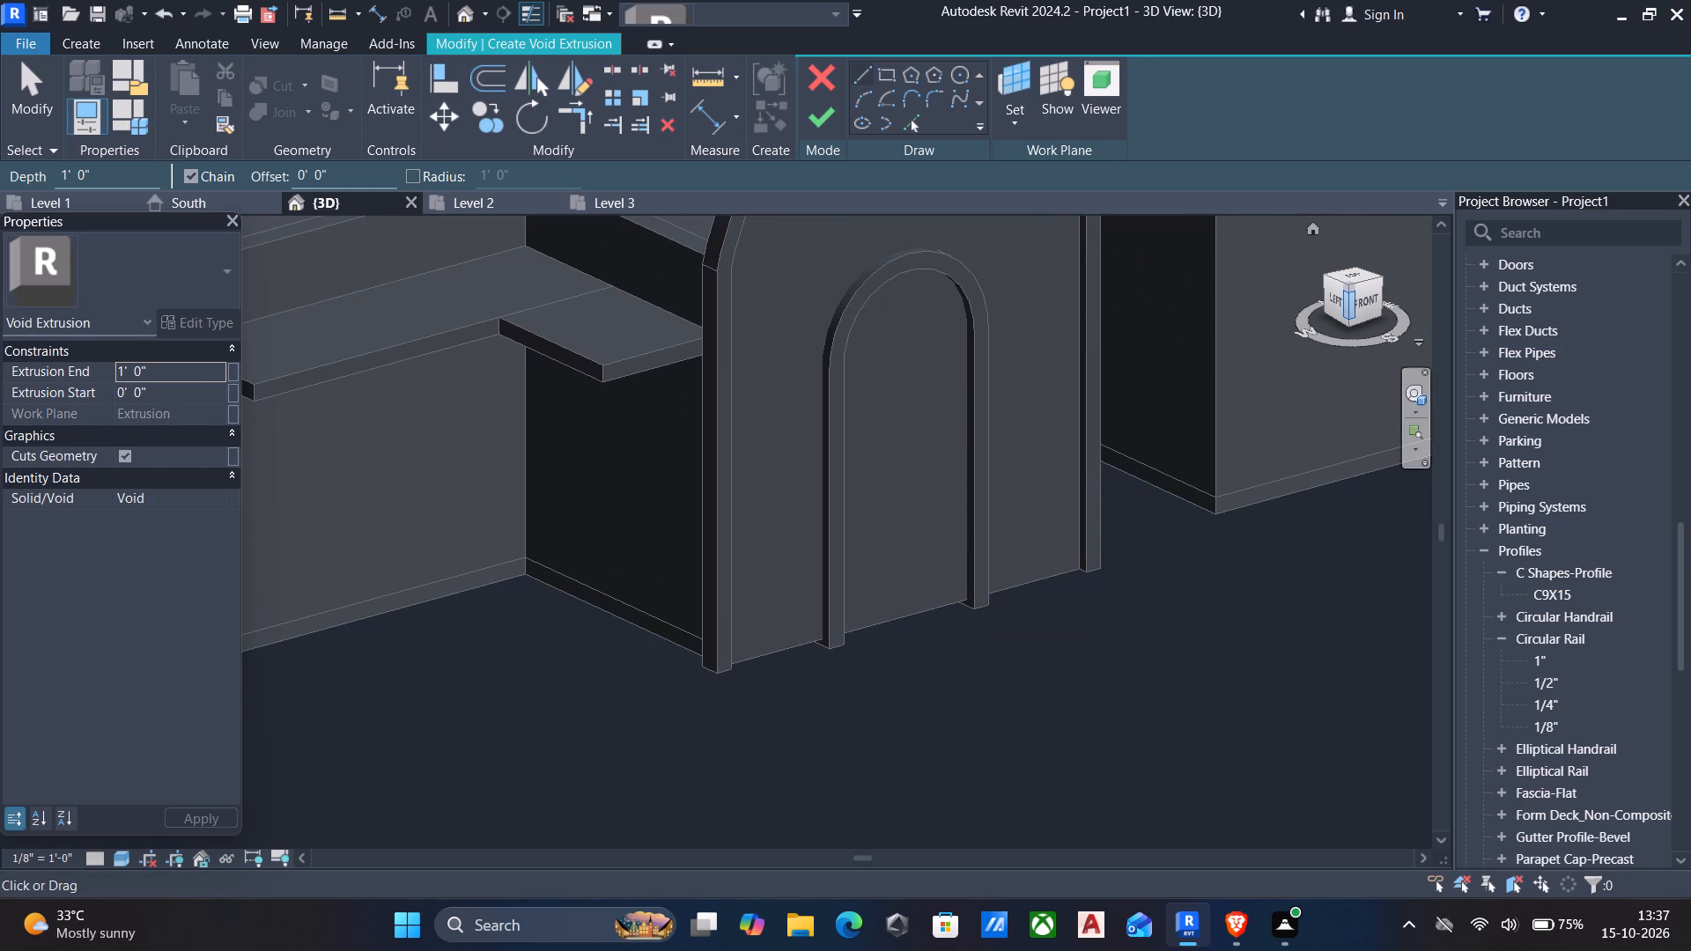
{"action": "scroll", "coordinate": [838, 380], "scroll_direction": "up", "scroll_amount": 5}
{"action": "scroll", "coordinate": [581, 695], "scroll_direction": "up", "scroll_amount": 4}
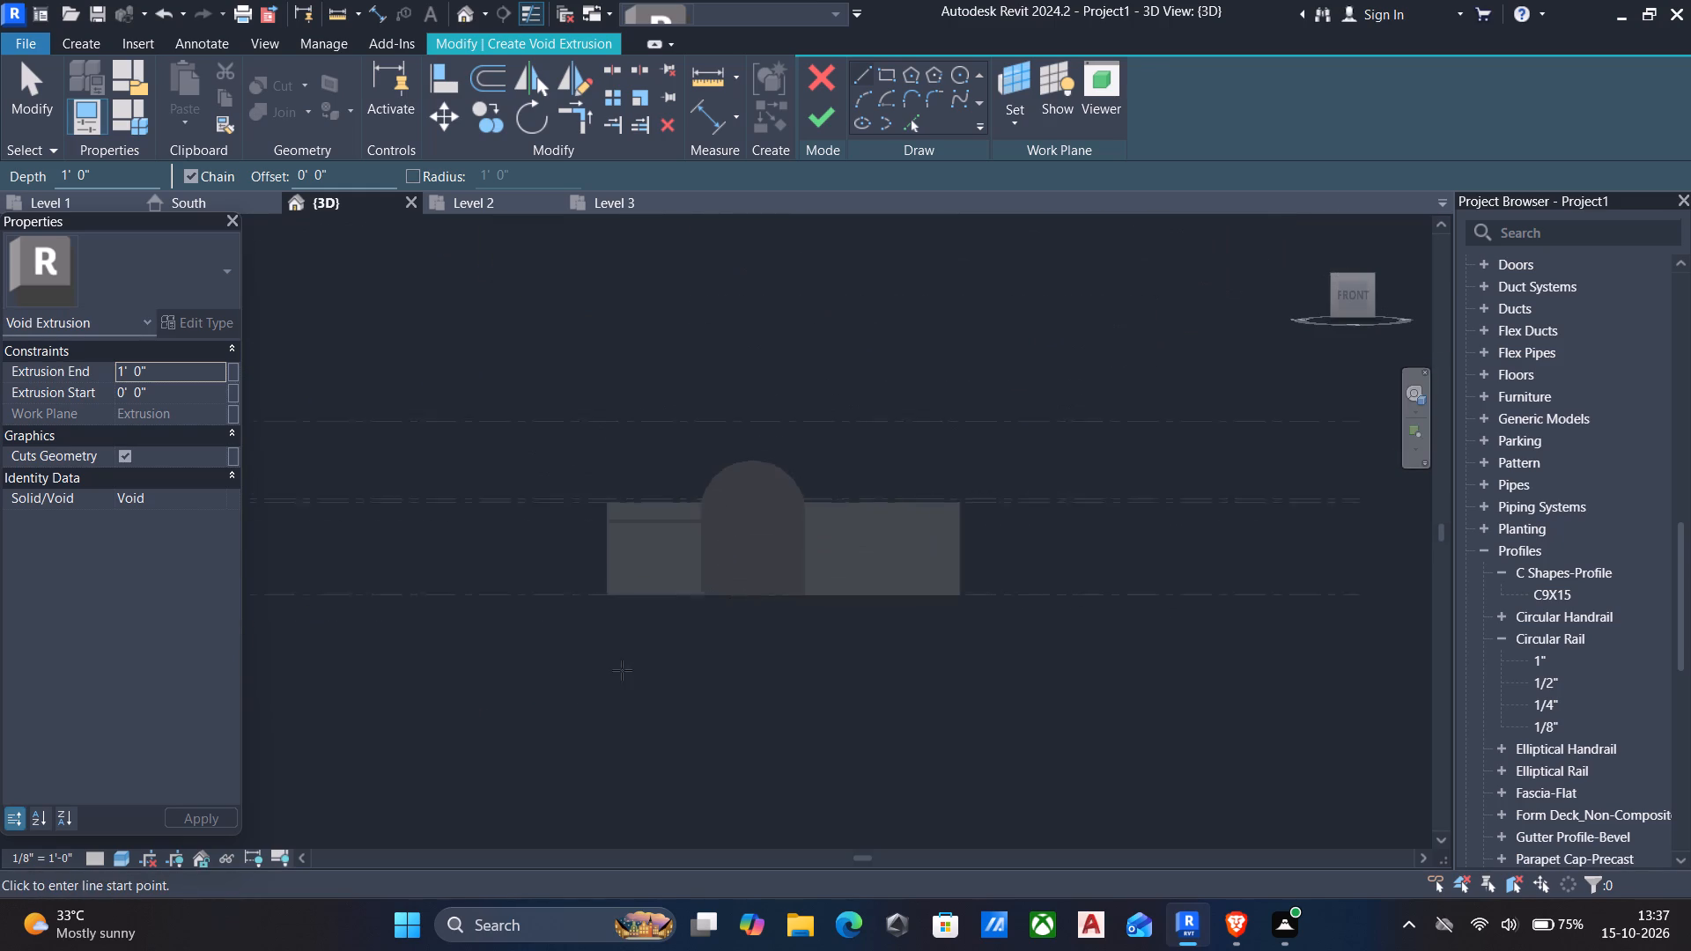
{"action": "scroll", "coordinate": [622, 670], "scroll_direction": "up", "scroll_amount": 1}
{"action": "scroll", "coordinate": [838, 439], "scroll_direction": "up", "scroll_amount": 4}
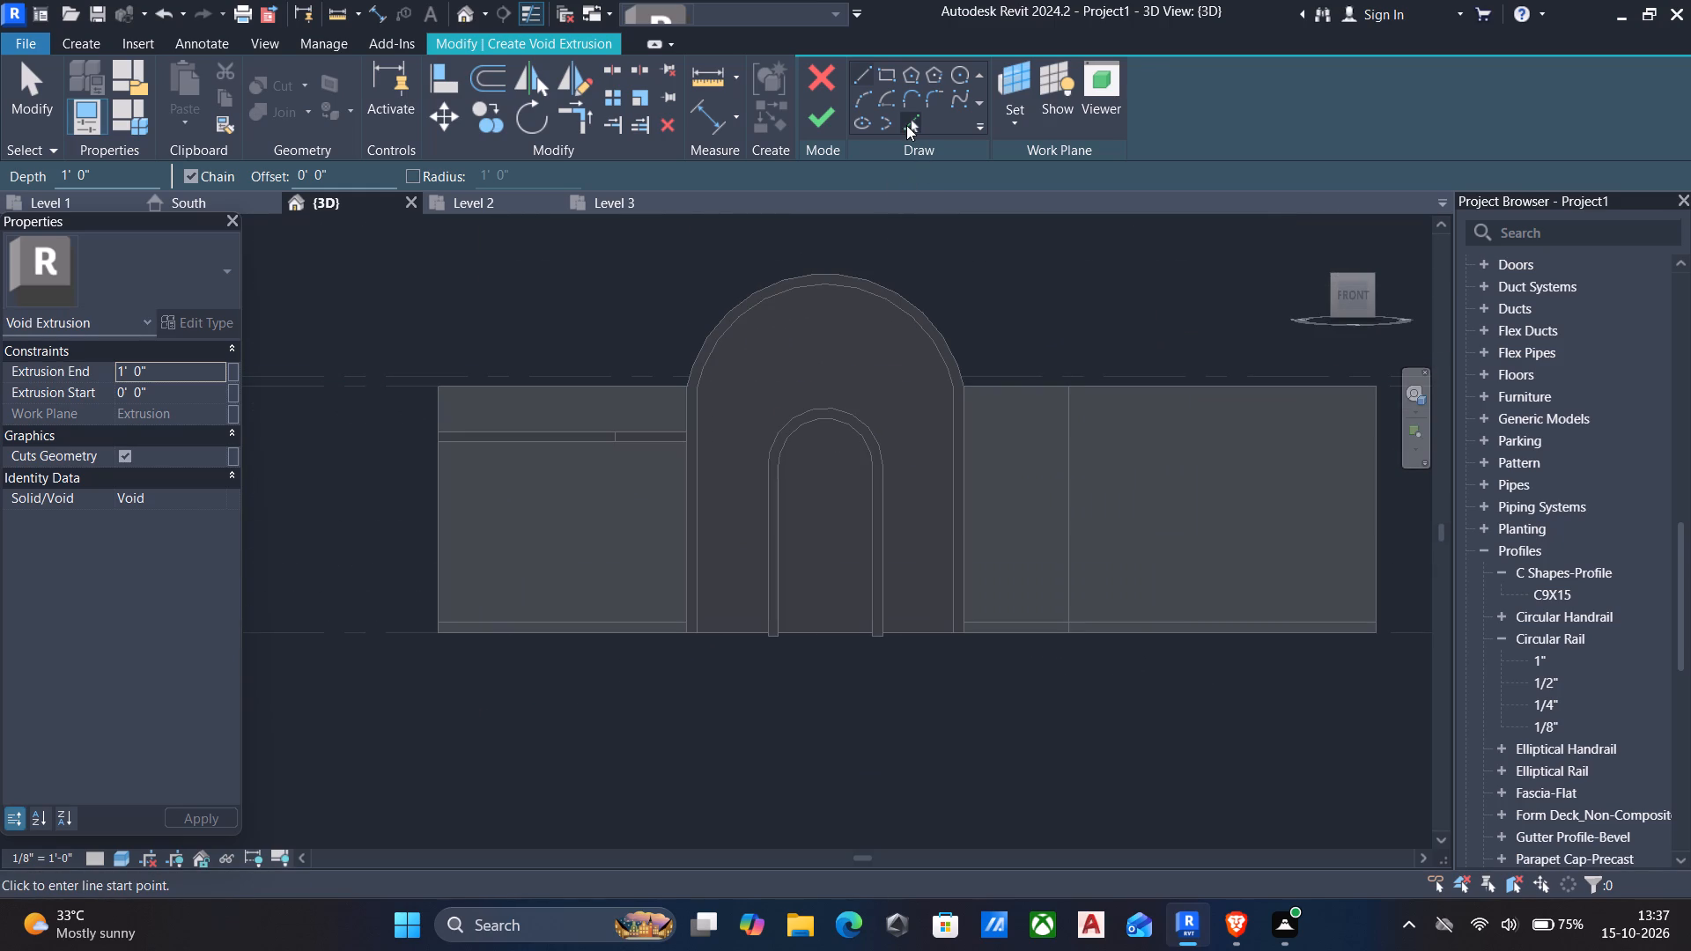
{"action": "left_click", "coordinate": [904, 121]}
{"action": "left_click", "coordinate": [817, 423]}
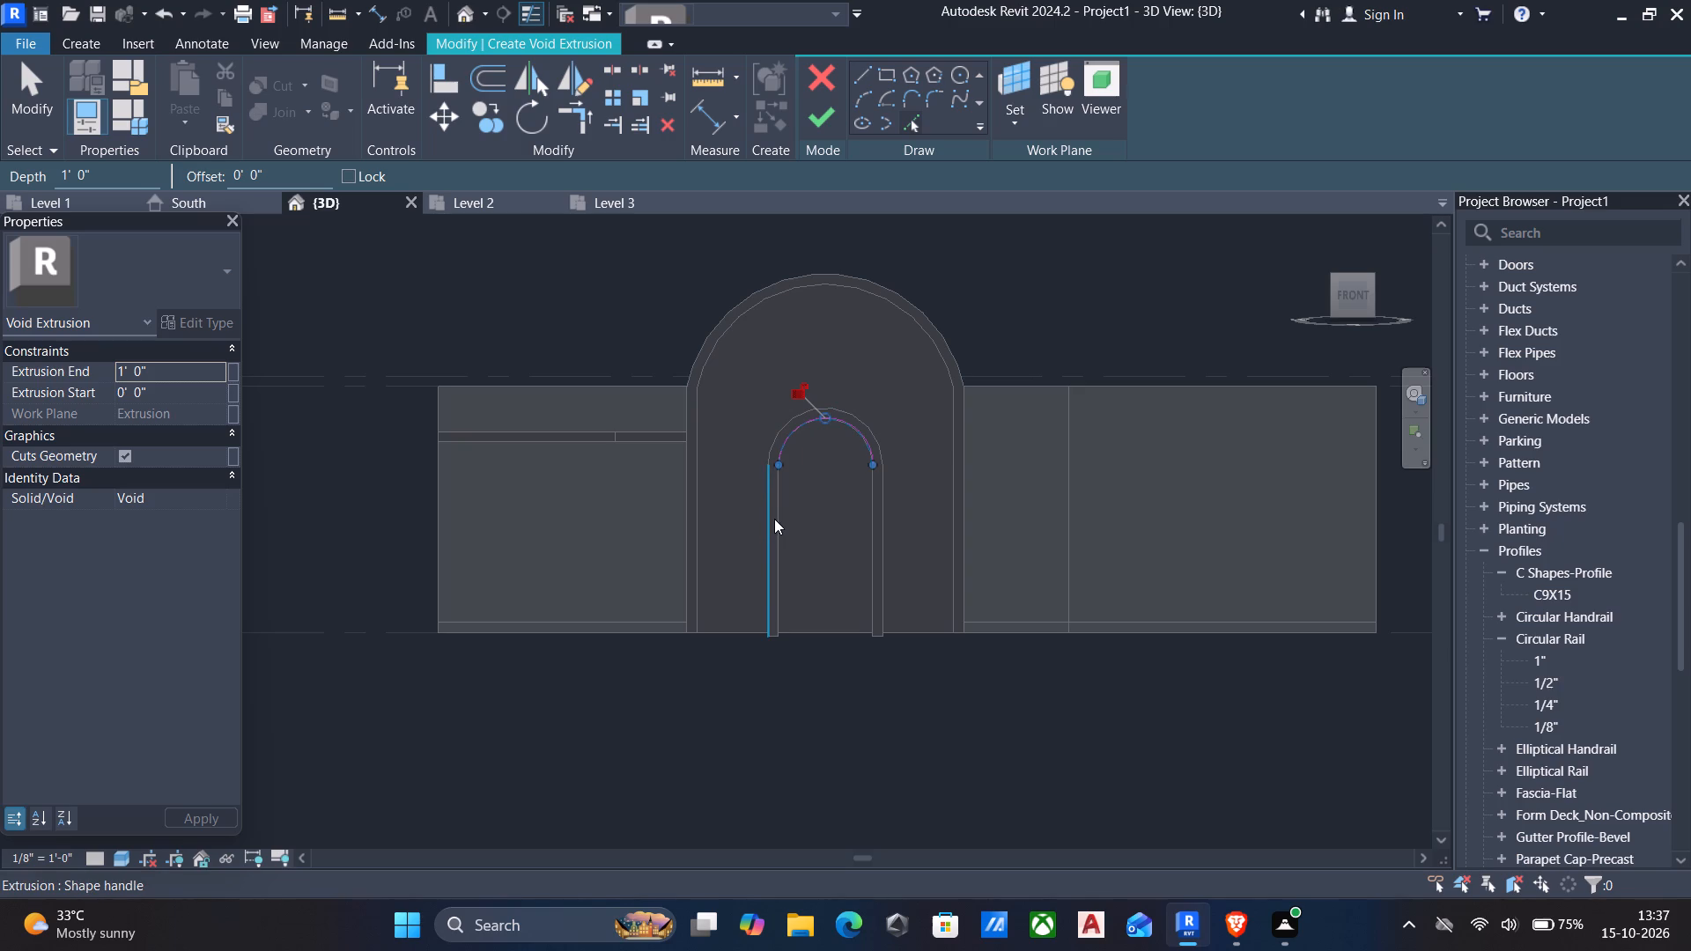
{"action": "left_click", "coordinate": [774, 520]}
{"action": "left_click", "coordinate": [776, 520]}
{"action": "left_click", "coordinate": [867, 529]}
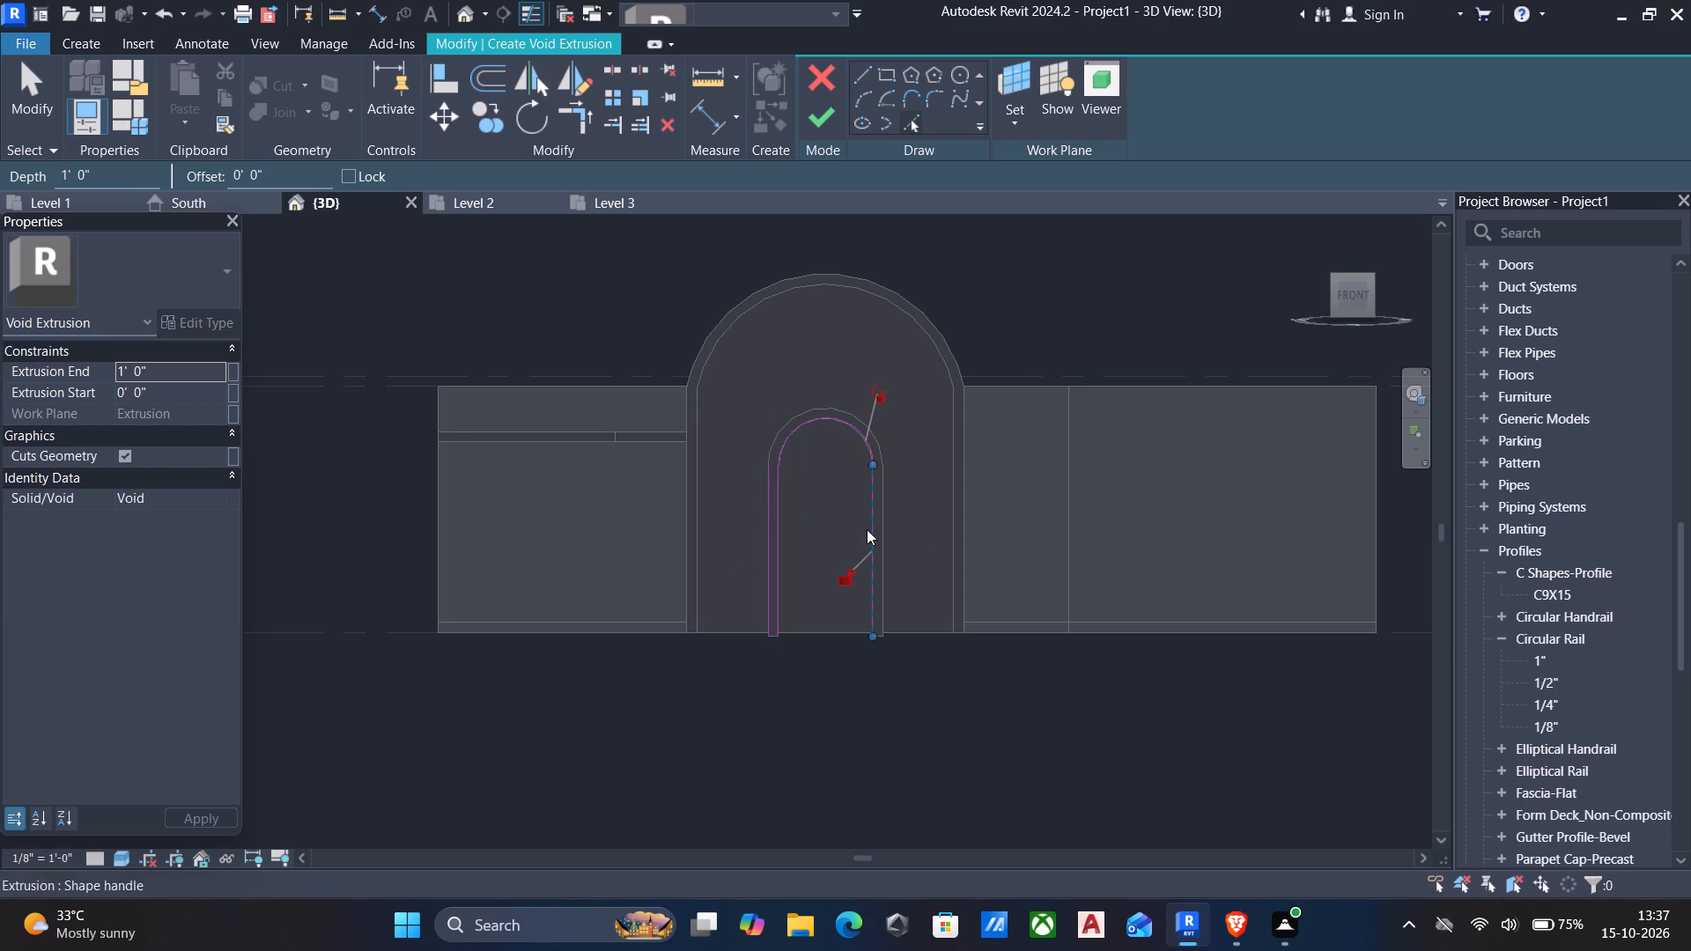
{"action": "scroll", "coordinate": [781, 626], "scroll_direction": "up", "scroll_amount": 7}
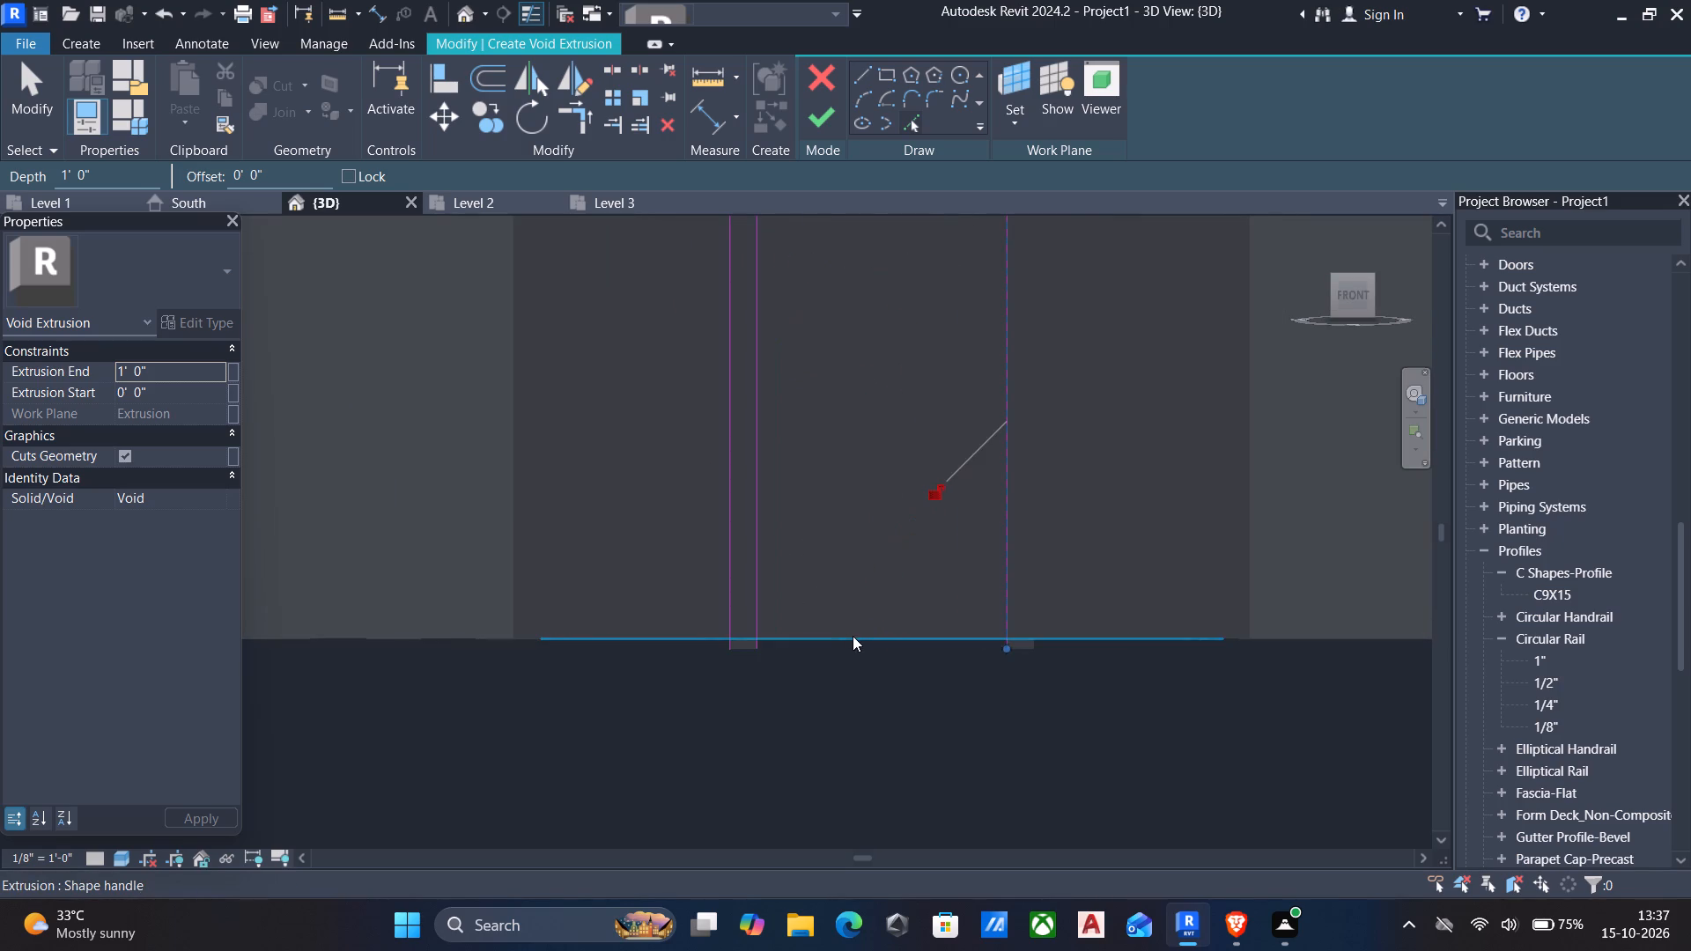
{"action": "left_click", "coordinate": [853, 636]}
{"action": "key", "text": "Escape"}
{"action": "key", "text": "Escape"}
Trim the bottom line to the band's inner verticals, delete the stray outer vertical, and finish the void extrusion 1' 0" deep.
{"action": "type", "text": "tr"}
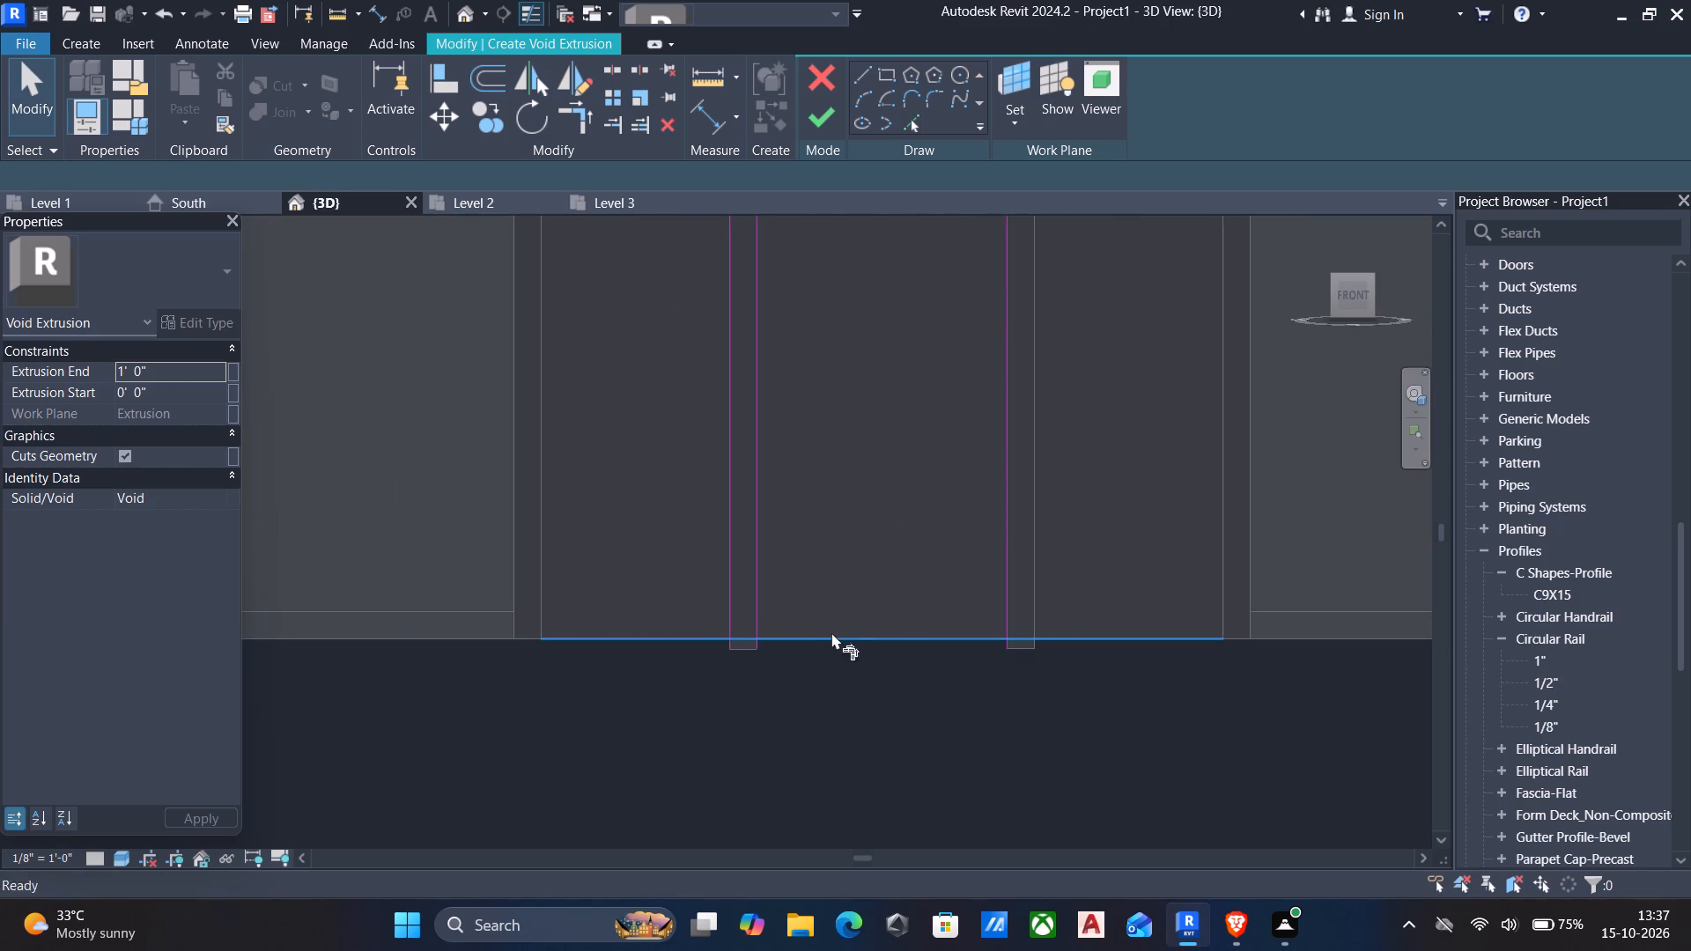
{"action": "left_click", "coordinate": [759, 593]}
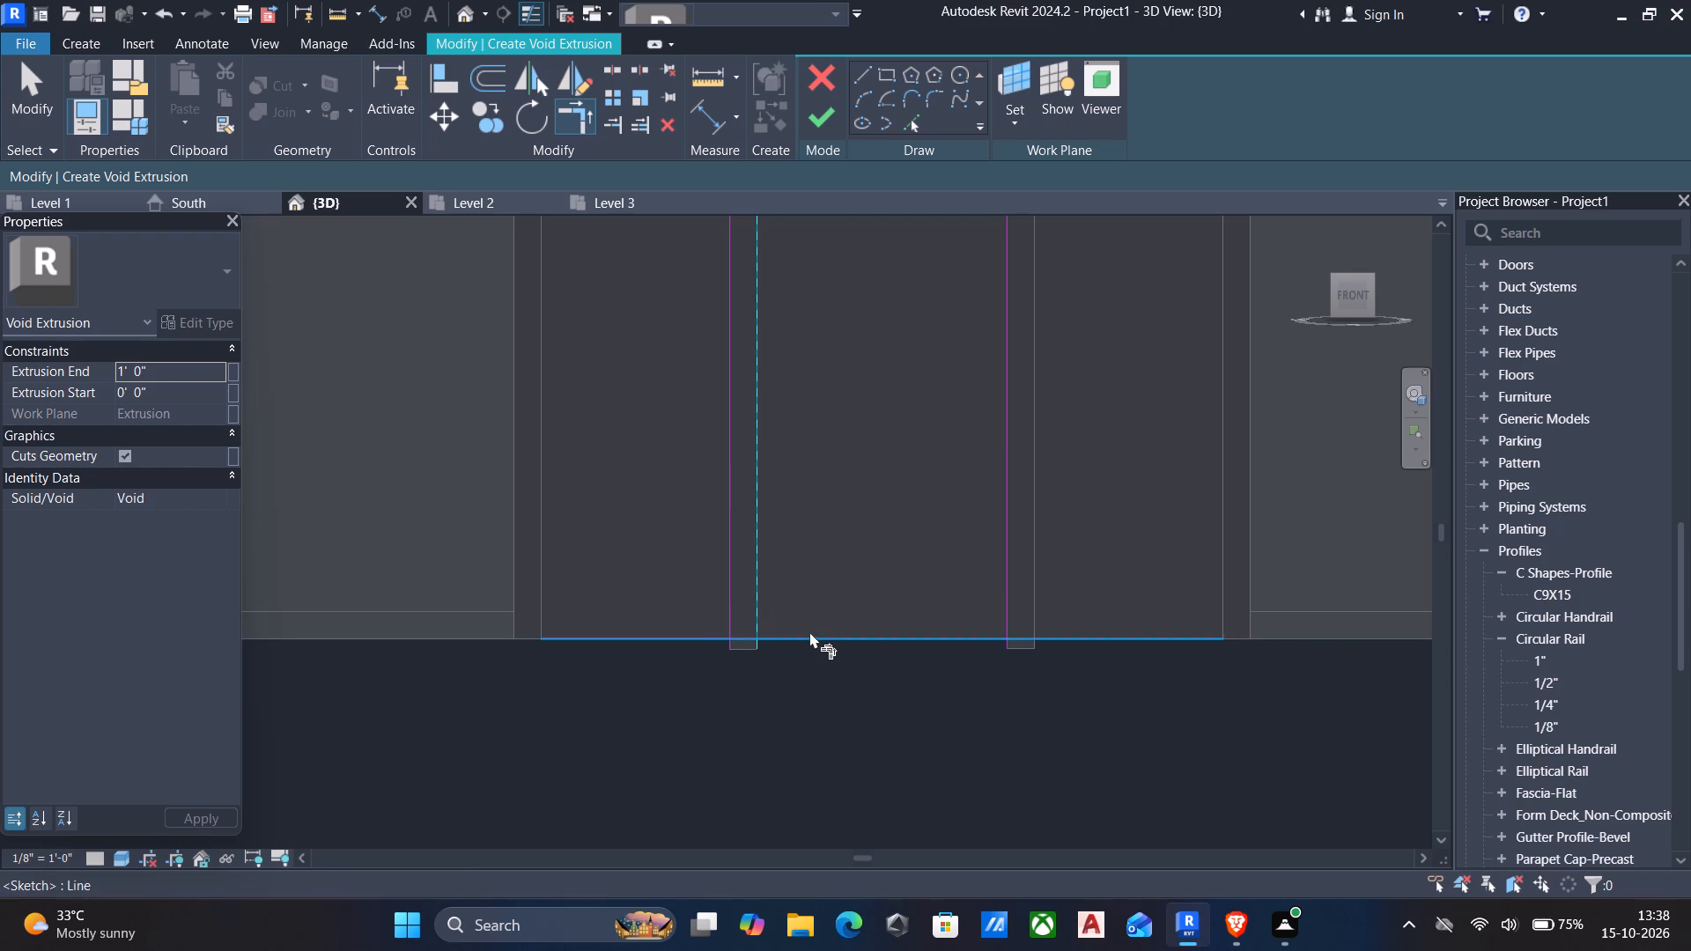
{"action": "left_click", "coordinate": [809, 631]}
{"action": "left_click", "coordinate": [958, 632]}
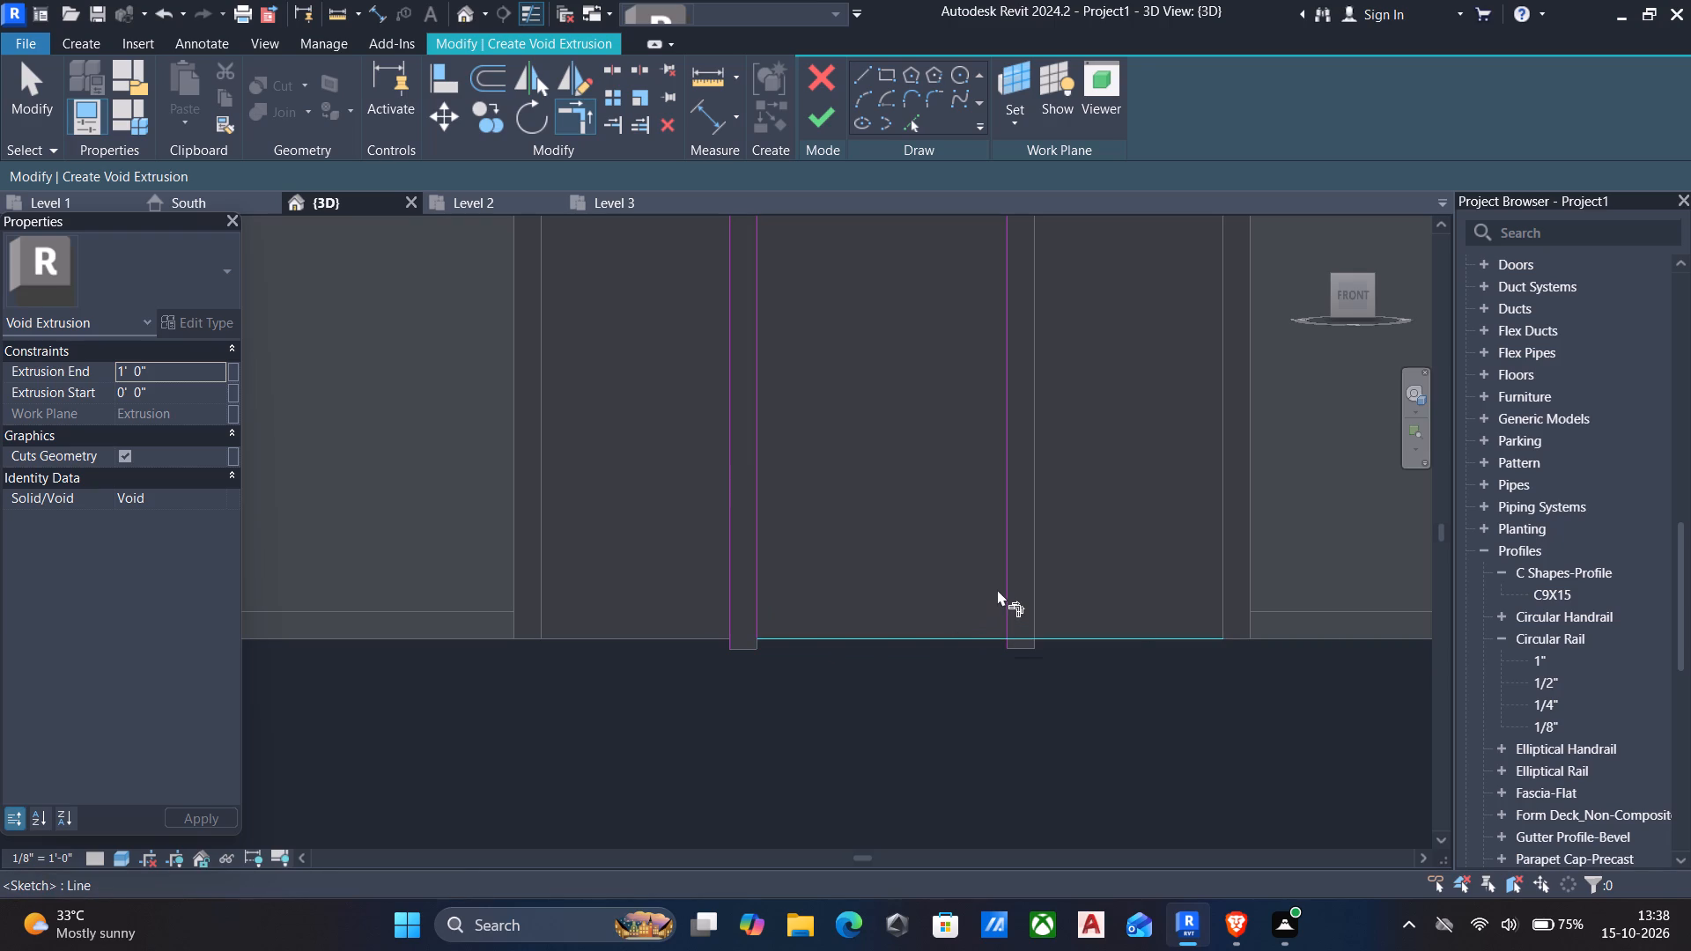
{"action": "left_click", "coordinate": [1002, 587]}
{"action": "key", "text": "Escape"}
{"action": "key", "text": "Escape"}
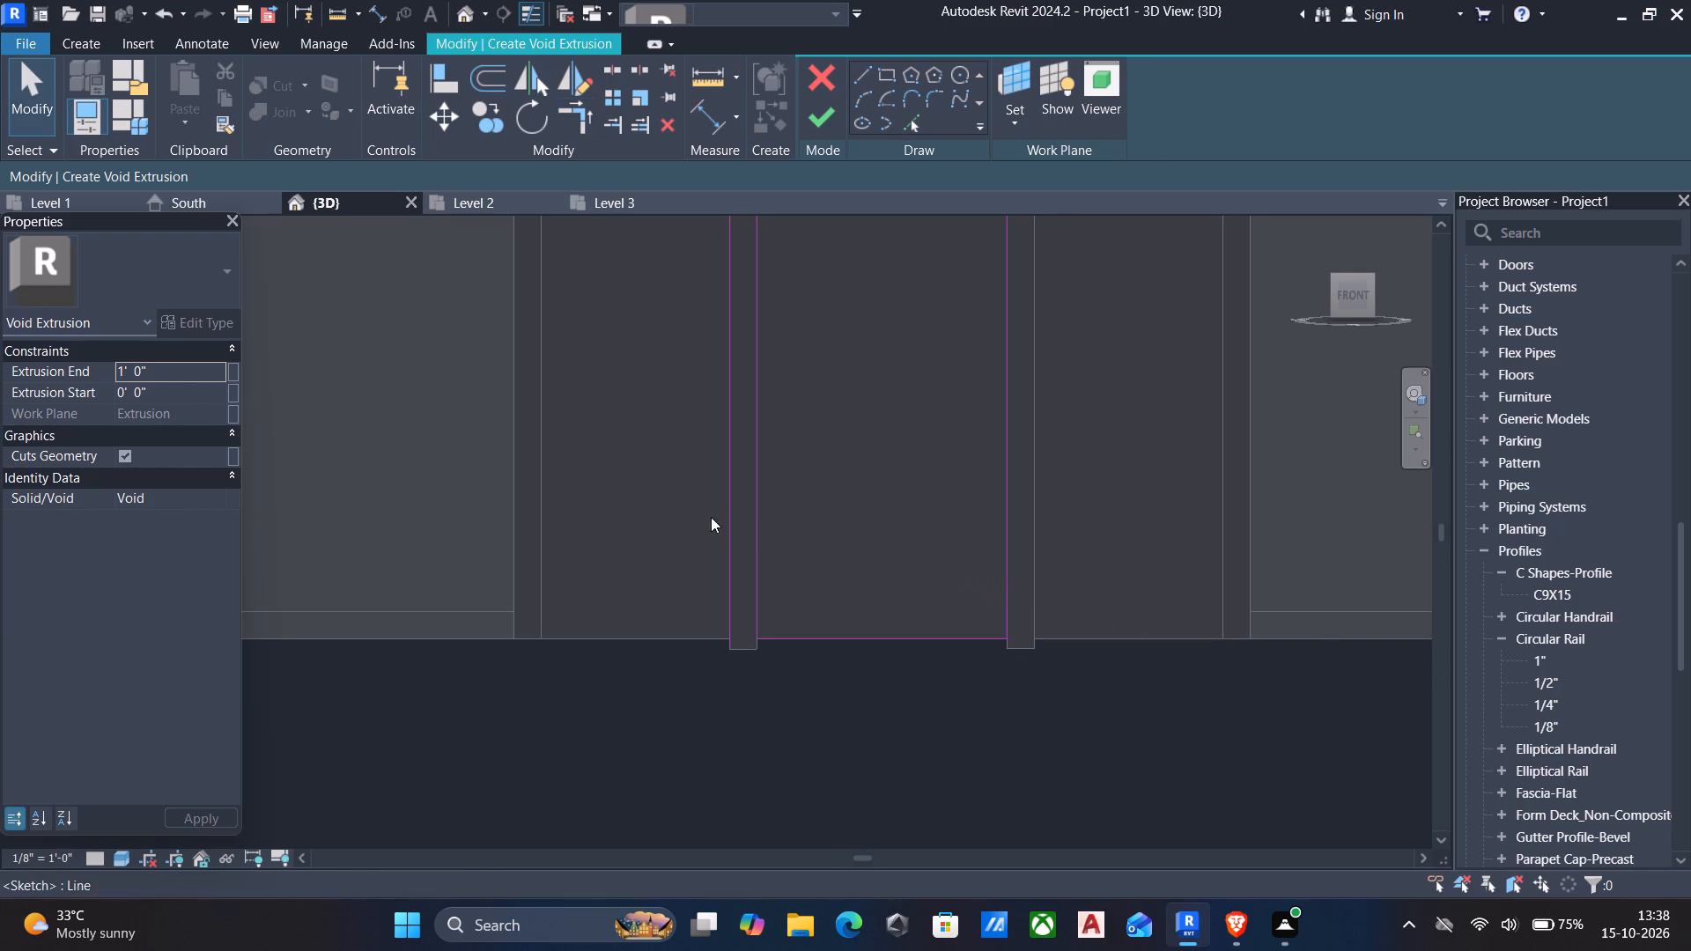
{"action": "left_click", "coordinate": [723, 520]}
{"action": "key", "text": "Delete"}
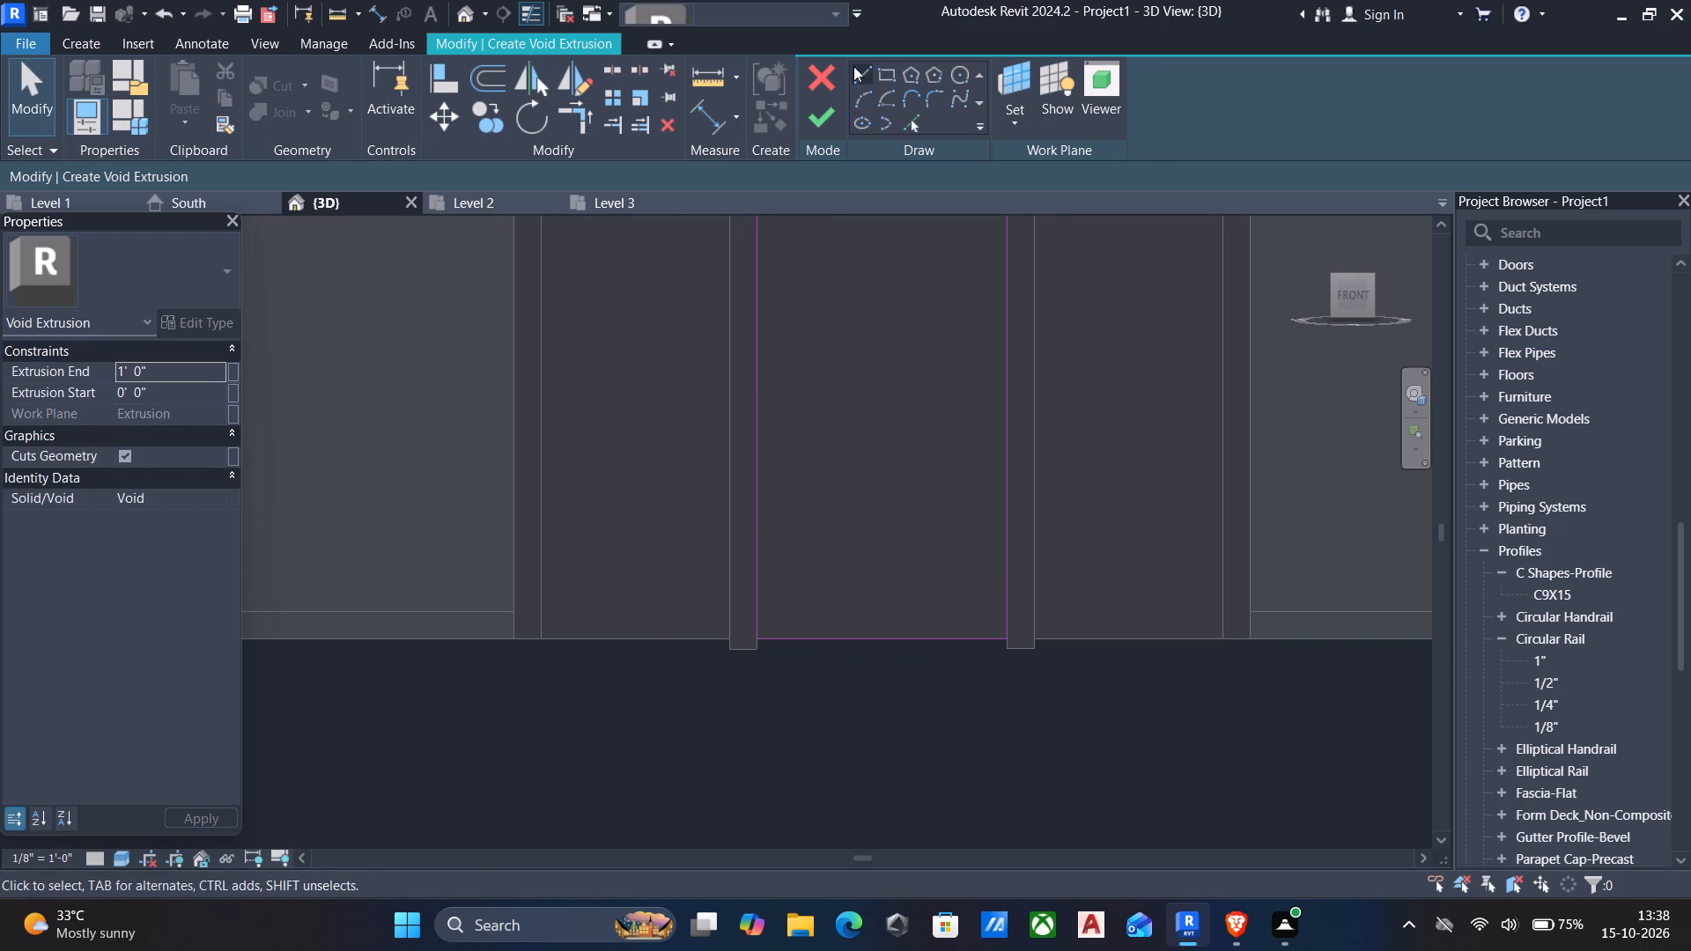
{"action": "left_click", "coordinate": [813, 112]}
{"action": "scroll", "coordinate": [937, 358], "scroll_direction": "down", "scroll_amount": 4}
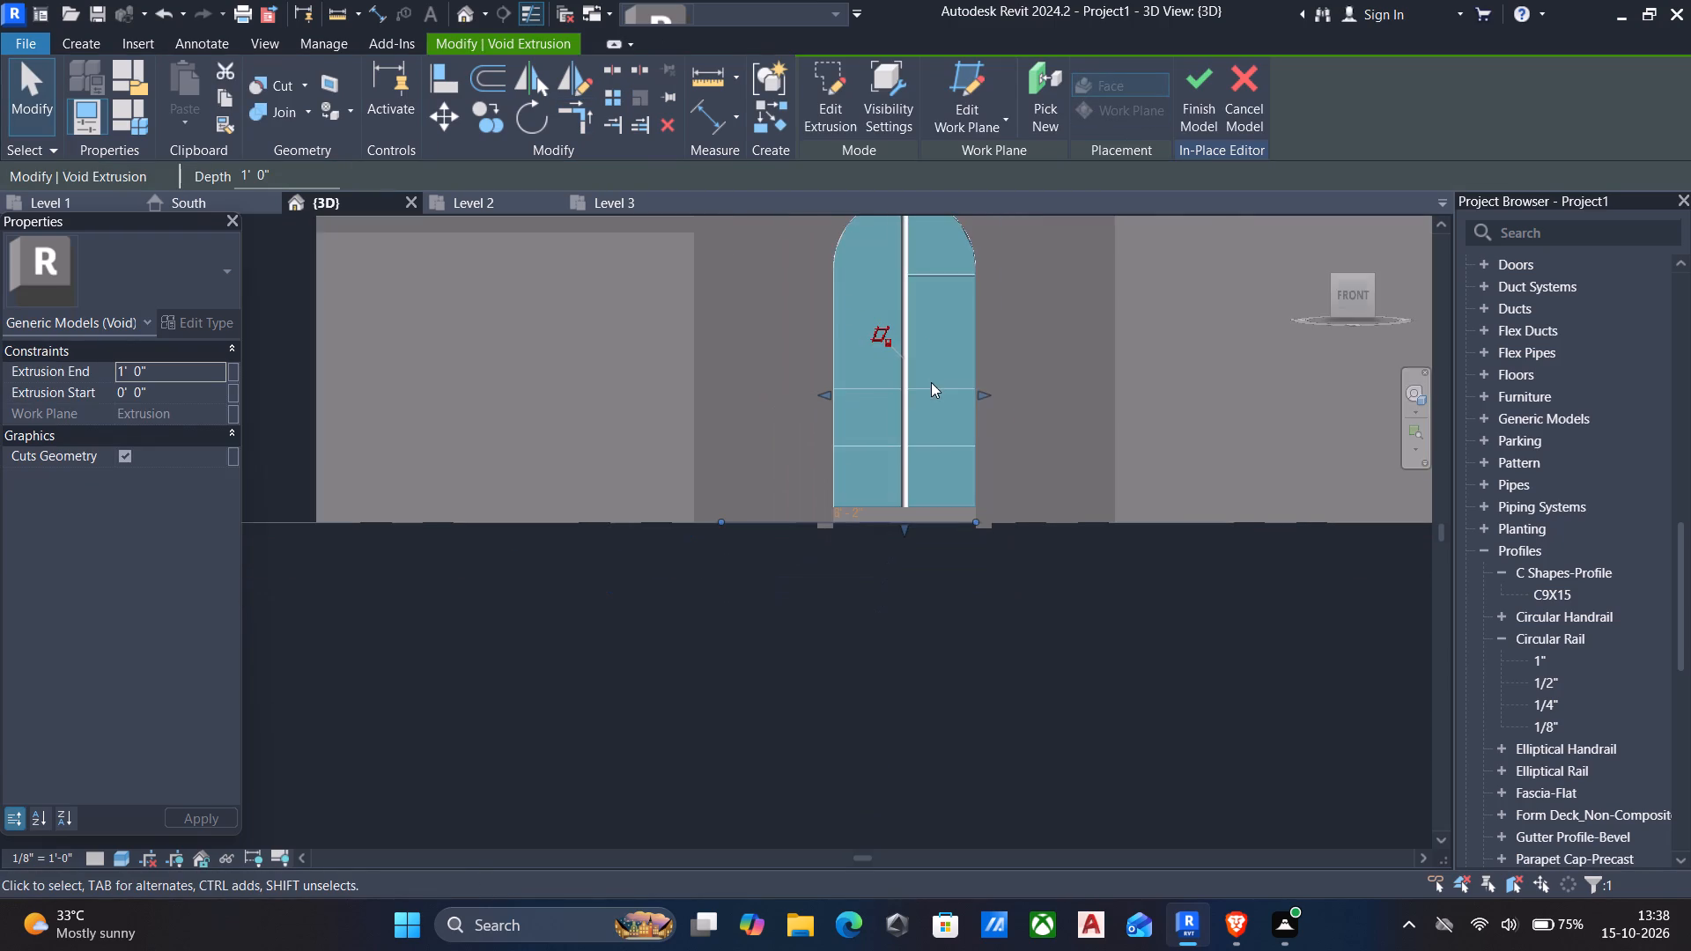
{"action": "scroll", "coordinate": [874, 396], "scroll_direction": "down", "scroll_amount": 3}
{"action": "middle_click_drag", "start_coordinate": [856, 481], "coordinate": [635, 637], "text": "shift"}
{"action": "key", "text": "Escape"}
Edit the arched band extrusion's sketch, nudging the window band's two bottom edges up flush with the wall base, and finish it.
{"action": "middle_click_drag", "start_coordinate": [714, 645], "coordinate": [945, 632], "text": "shift"}
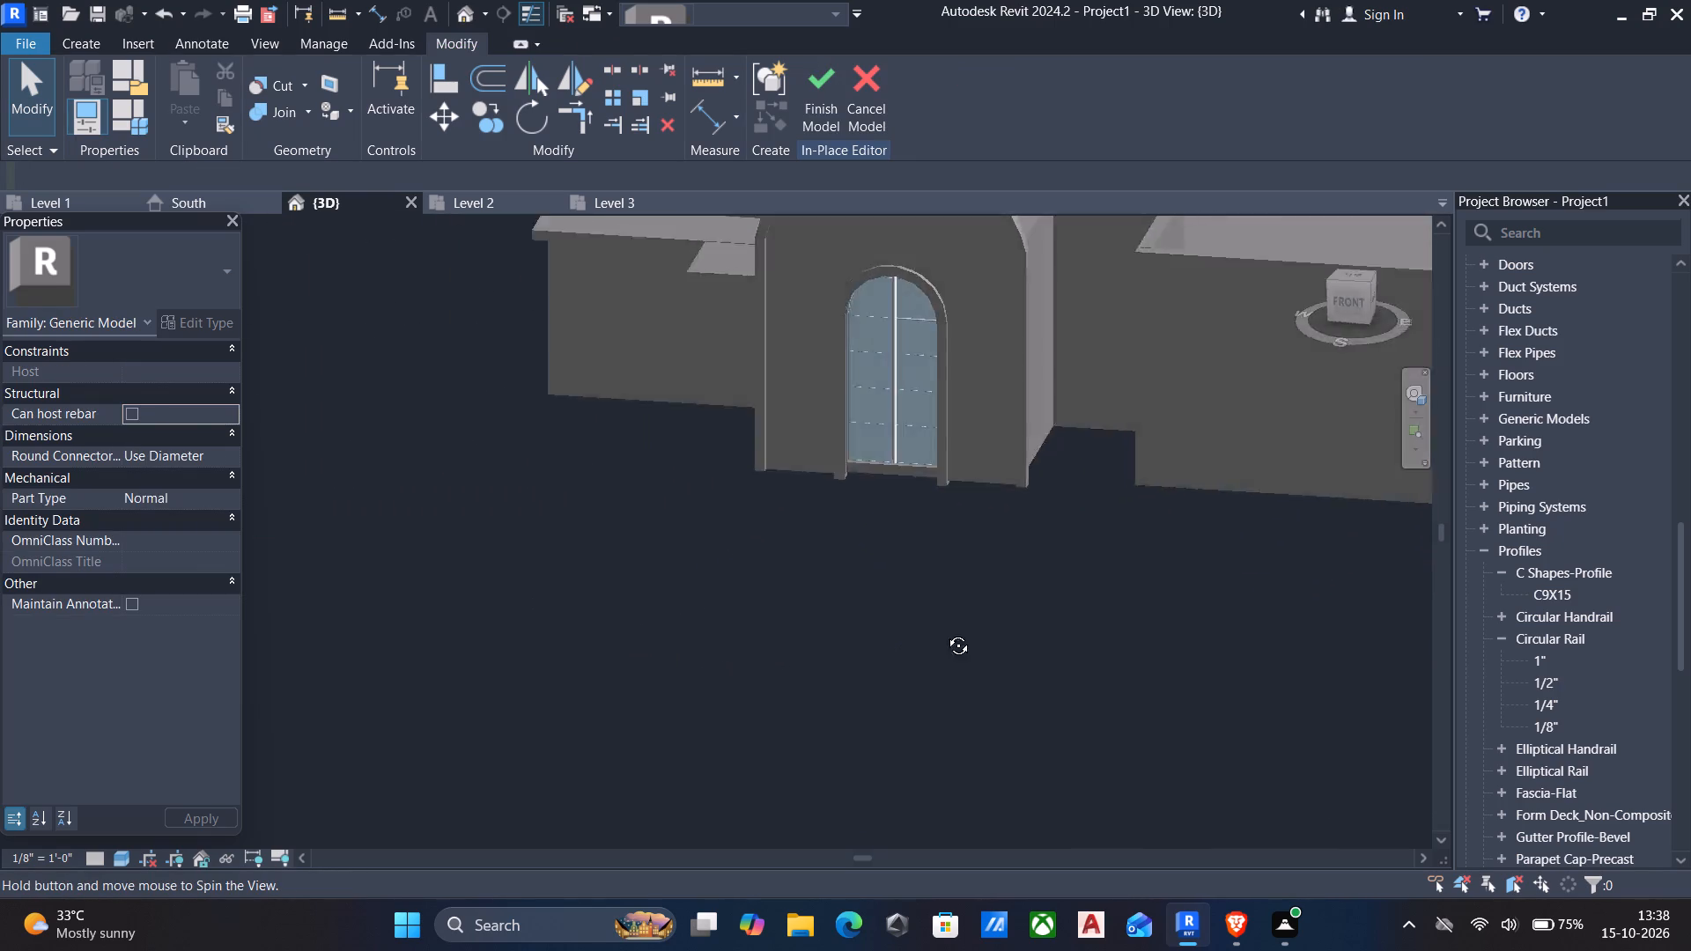
{"action": "middle_click_drag", "start_coordinate": [945, 632], "coordinate": [944, 522], "text": "shift"}
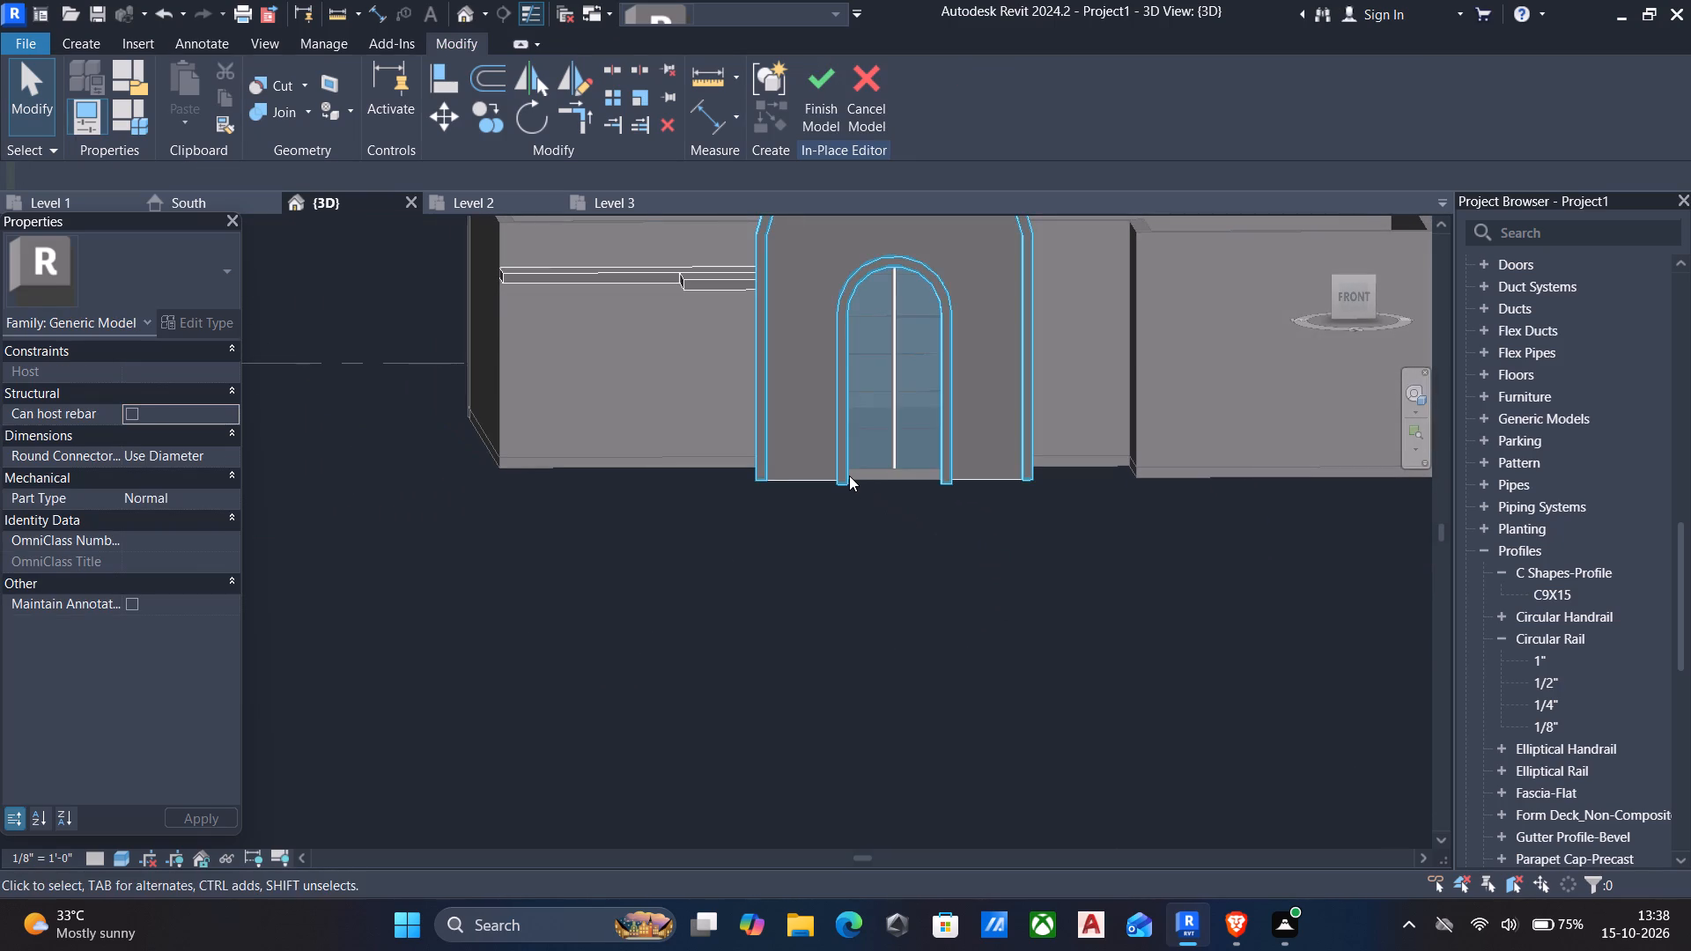
{"action": "left_click", "coordinate": [848, 475]}
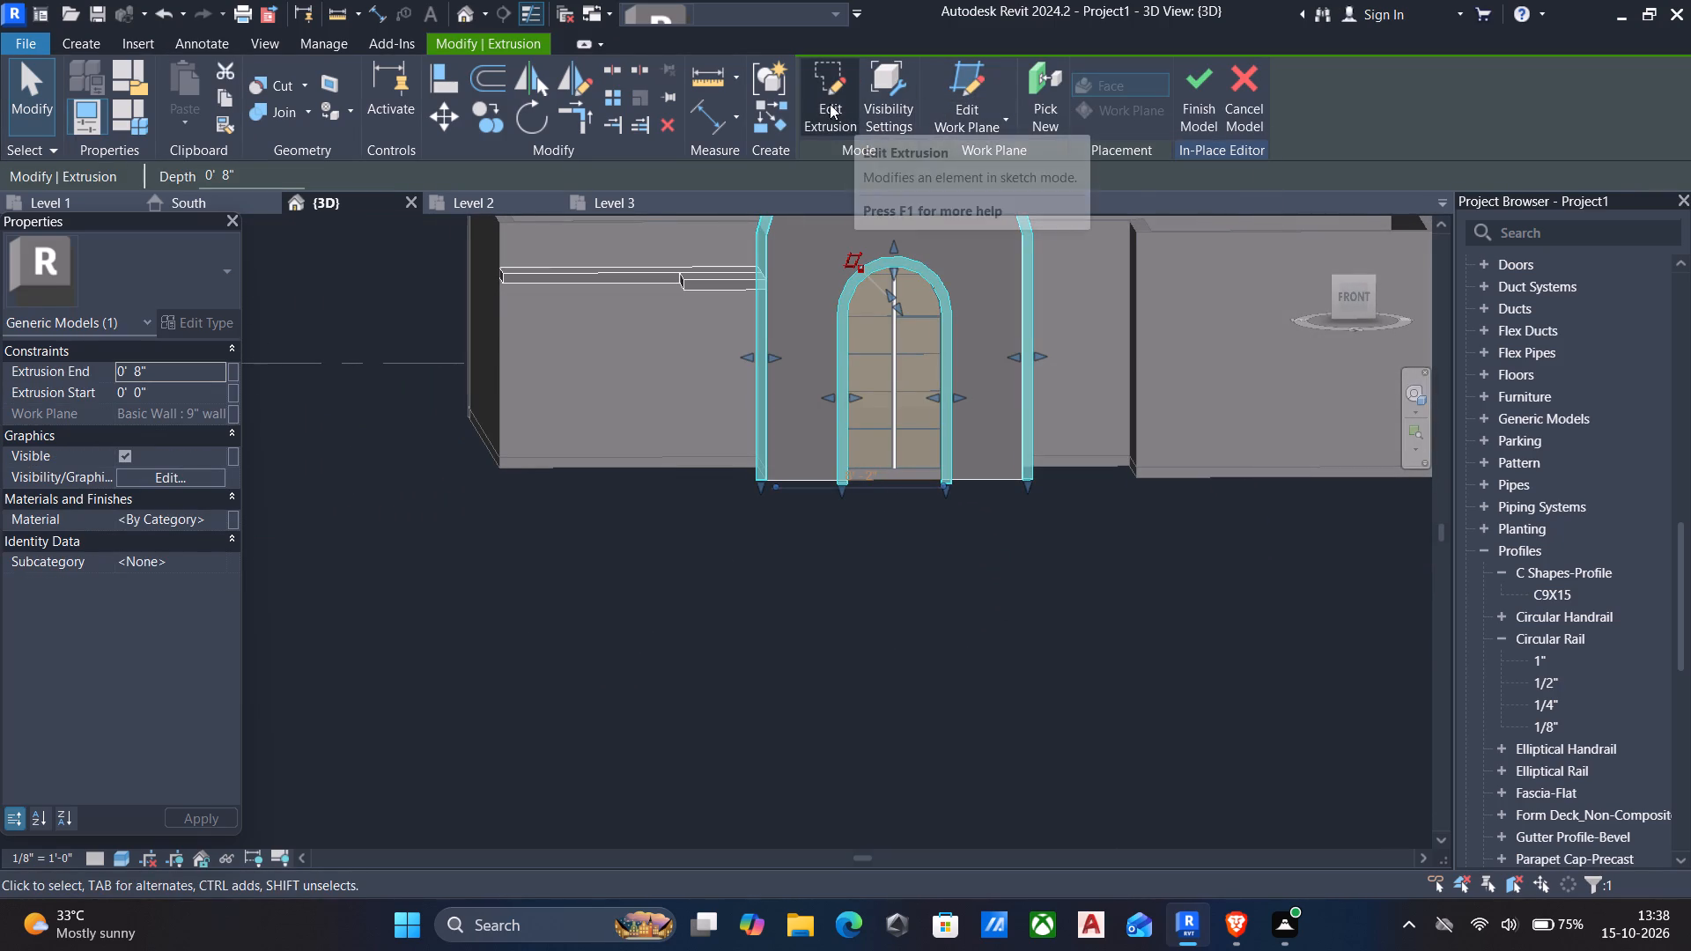
{"action": "left_click", "coordinate": [819, 100]}
{"action": "left_click", "coordinate": [1347, 294]}
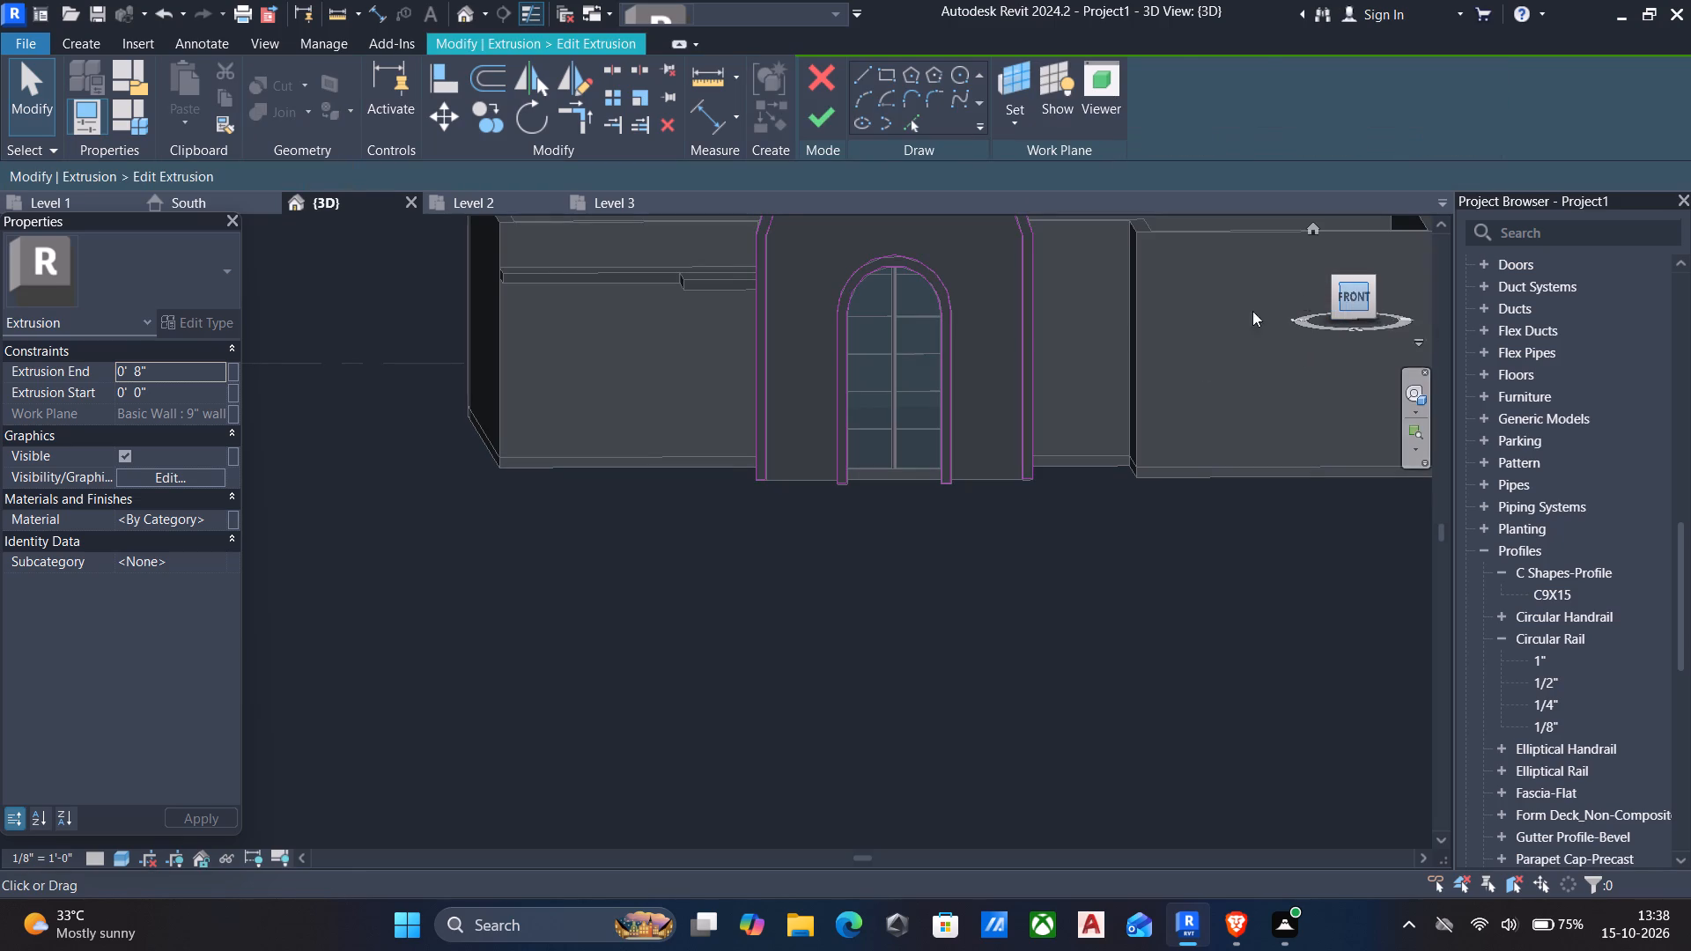
{"action": "scroll", "coordinate": [843, 439], "scroll_direction": "up", "scroll_amount": 5}
{"action": "scroll", "coordinate": [782, 517], "scroll_direction": "up", "scroll_amount": 5}
{"action": "scroll", "coordinate": [661, 645], "scroll_direction": "up", "scroll_amount": 6}
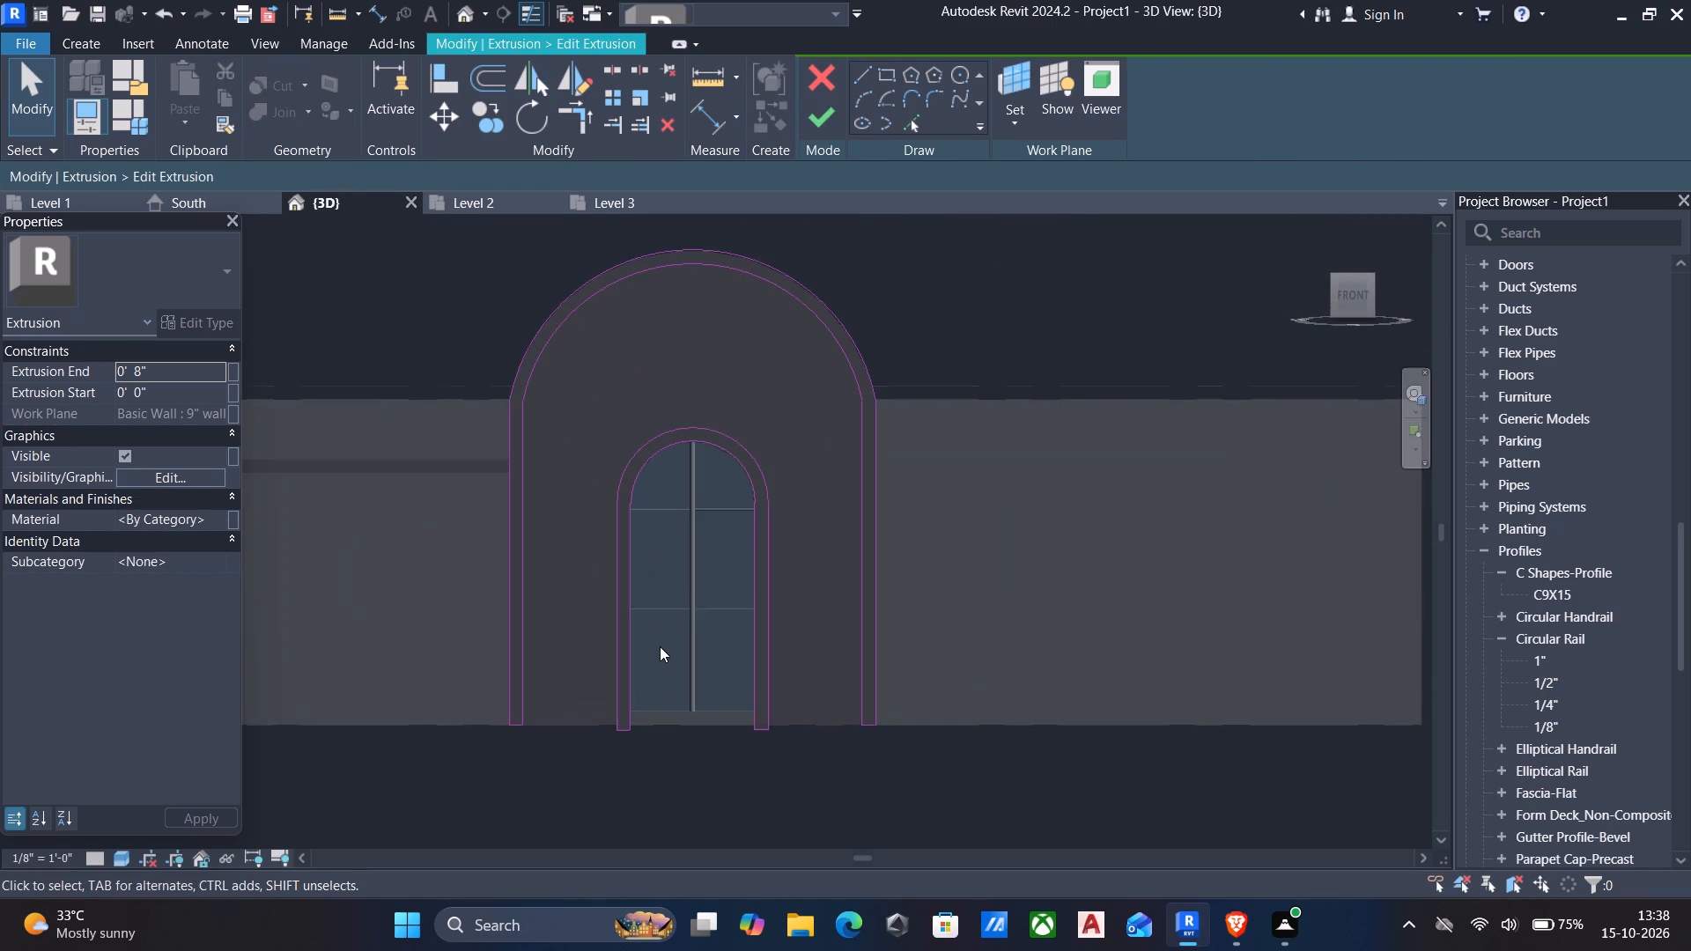
{"action": "middle_click_drag", "start_coordinate": [644, 692], "coordinate": [659, 564]}
{"action": "scroll", "coordinate": [607, 679], "scroll_direction": "up", "scroll_amount": 4}
{"action": "left_click_drag", "start_coordinate": [615, 513], "coordinate": [794, 570]}
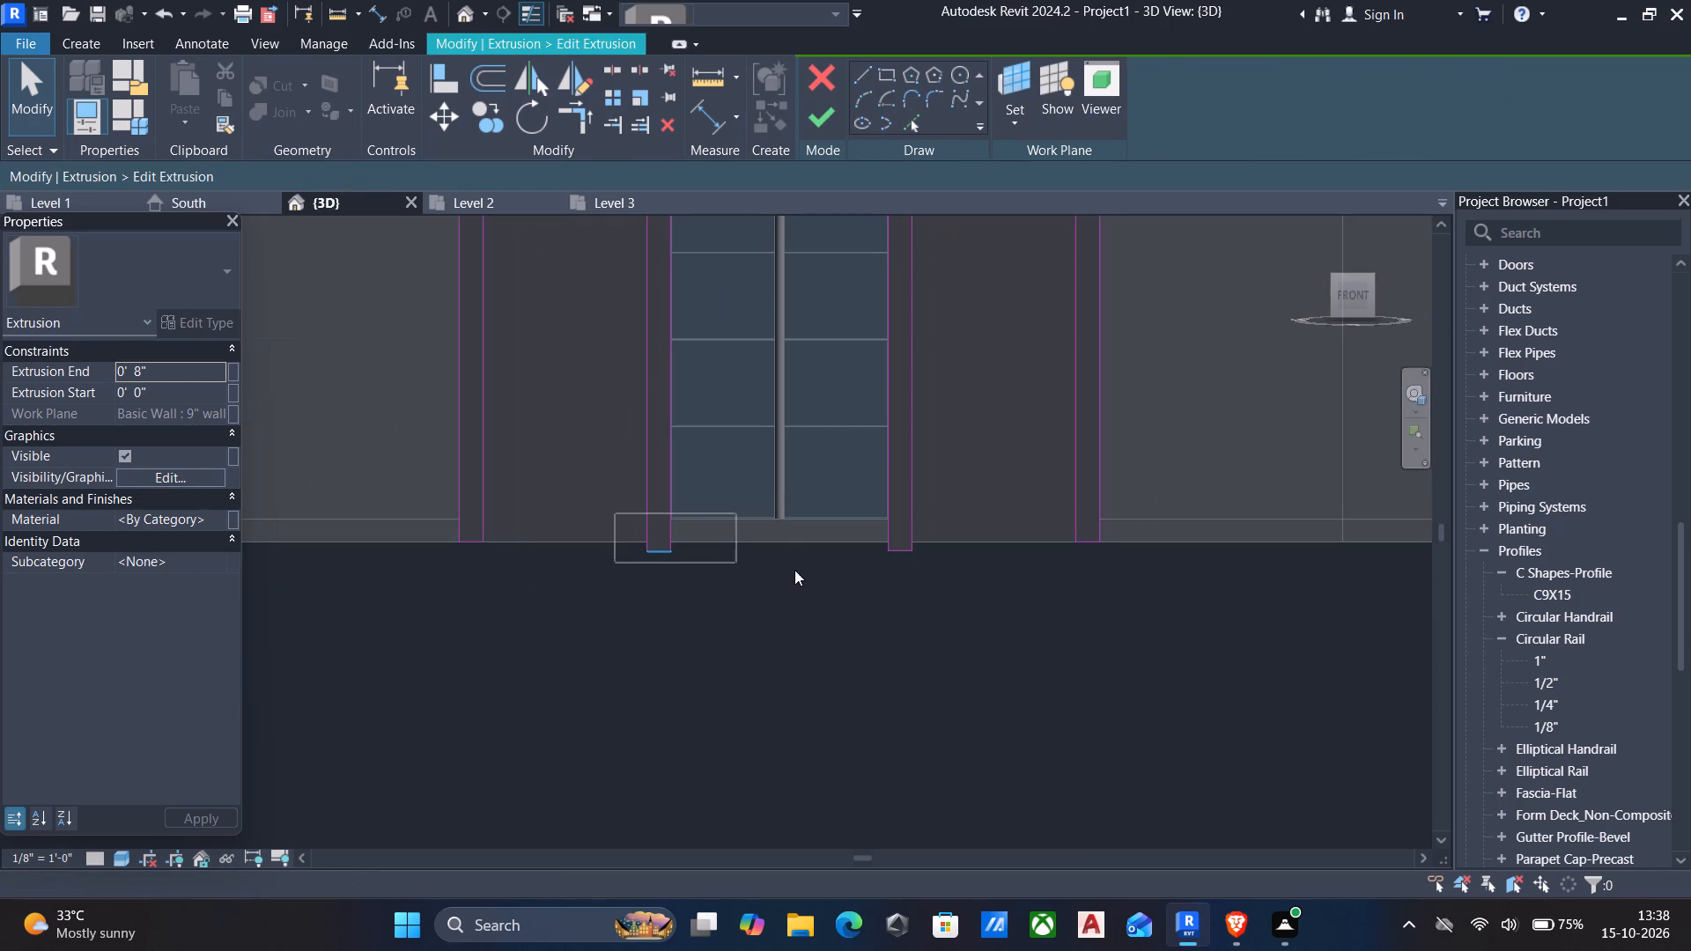
{"action": "left_click_drag", "start_coordinate": [794, 570], "coordinate": [934, 587]}
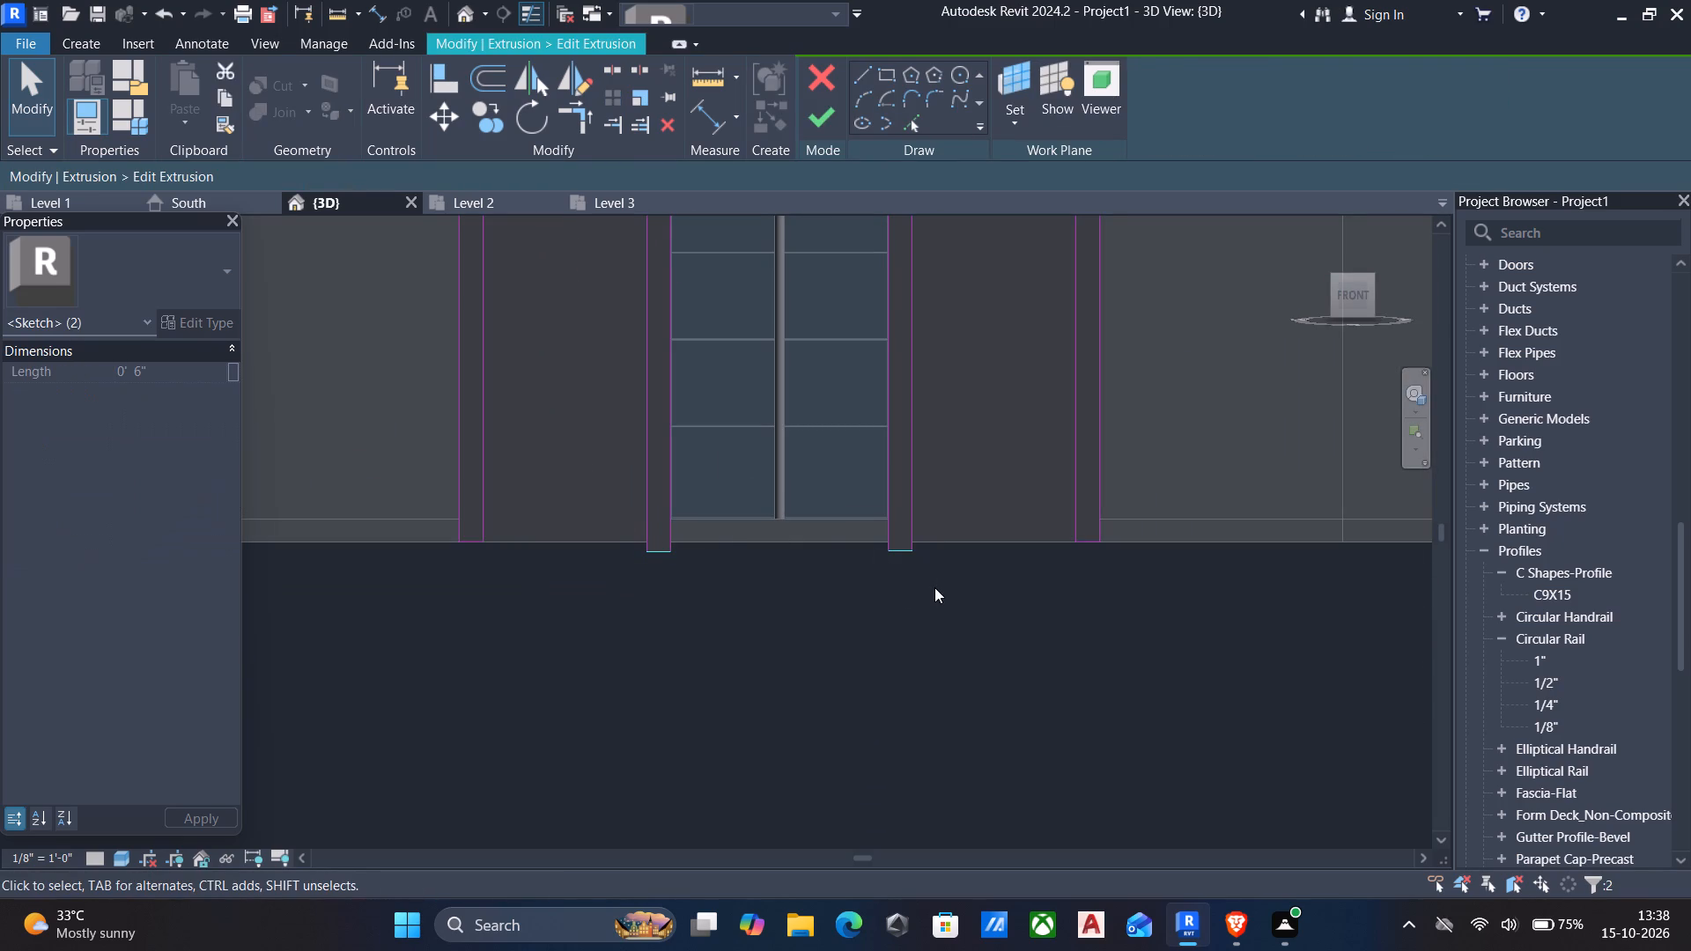
{"action": "key", "text": "Up"}
{"action": "key", "text": "Up"}
{"action": "scroll", "coordinate": [934, 587], "scroll_direction": "up", "scroll_amount": 3}
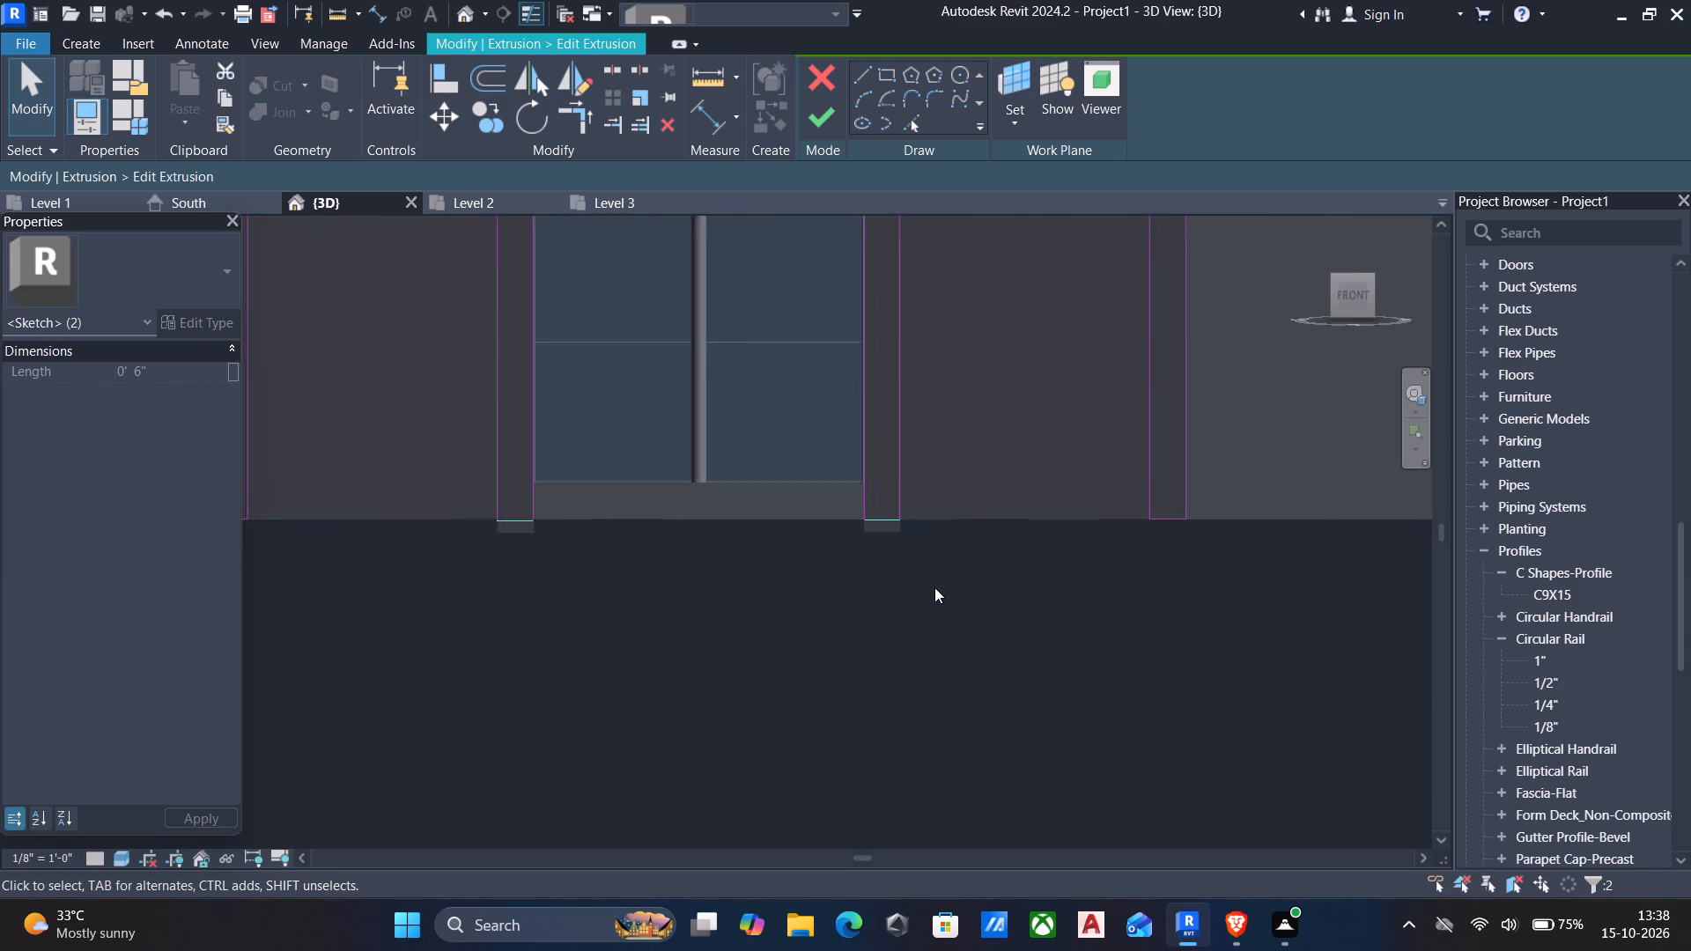
{"action": "scroll", "coordinate": [934, 587], "scroll_direction": "up", "scroll_amount": 7}
{"action": "scroll", "coordinate": [700, 463], "scroll_direction": "up", "scroll_amount": 4}
{"action": "scroll", "coordinate": [928, 478], "scroll_direction": "up", "scroll_amount": 5}
{"action": "key", "text": "Up"}
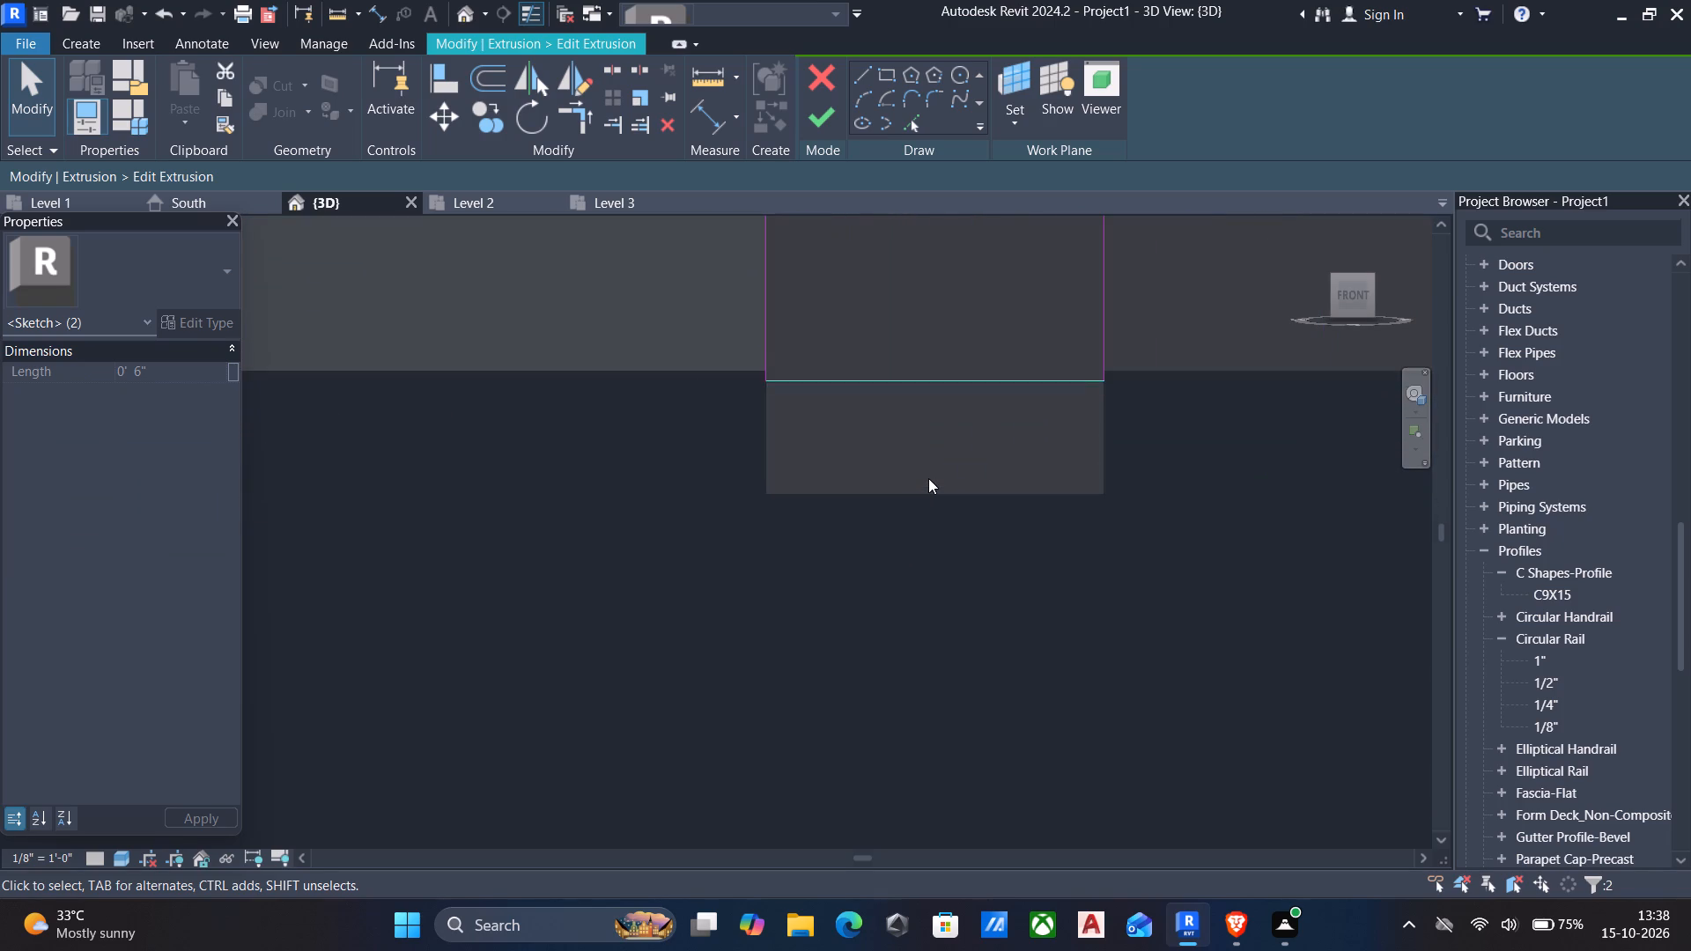
{"action": "key", "text": "Up"}
{"action": "key", "text": "Up"}
{"action": "scroll", "coordinate": [857, 382], "scroll_direction": "up", "scroll_amount": 3}
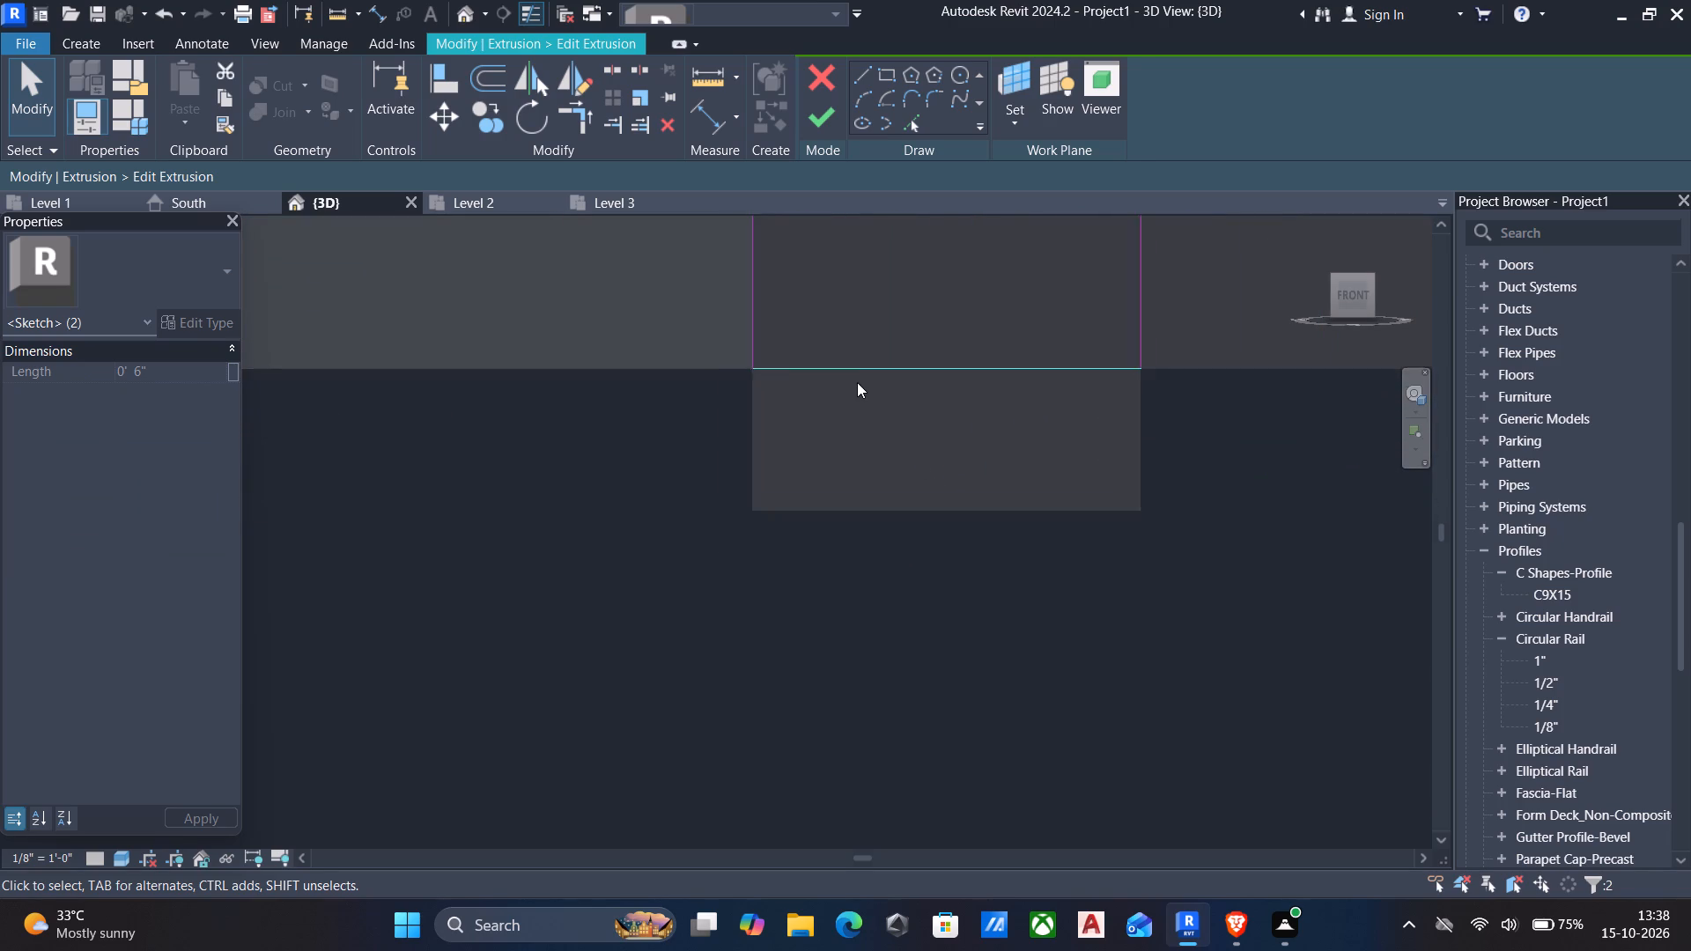
{"action": "scroll", "coordinate": [857, 382], "scroll_direction": "up", "scroll_amount": 1}
{"action": "scroll", "coordinate": [842, 377], "scroll_direction": "down", "scroll_amount": 2}
{"action": "left_click", "coordinate": [830, 107]}
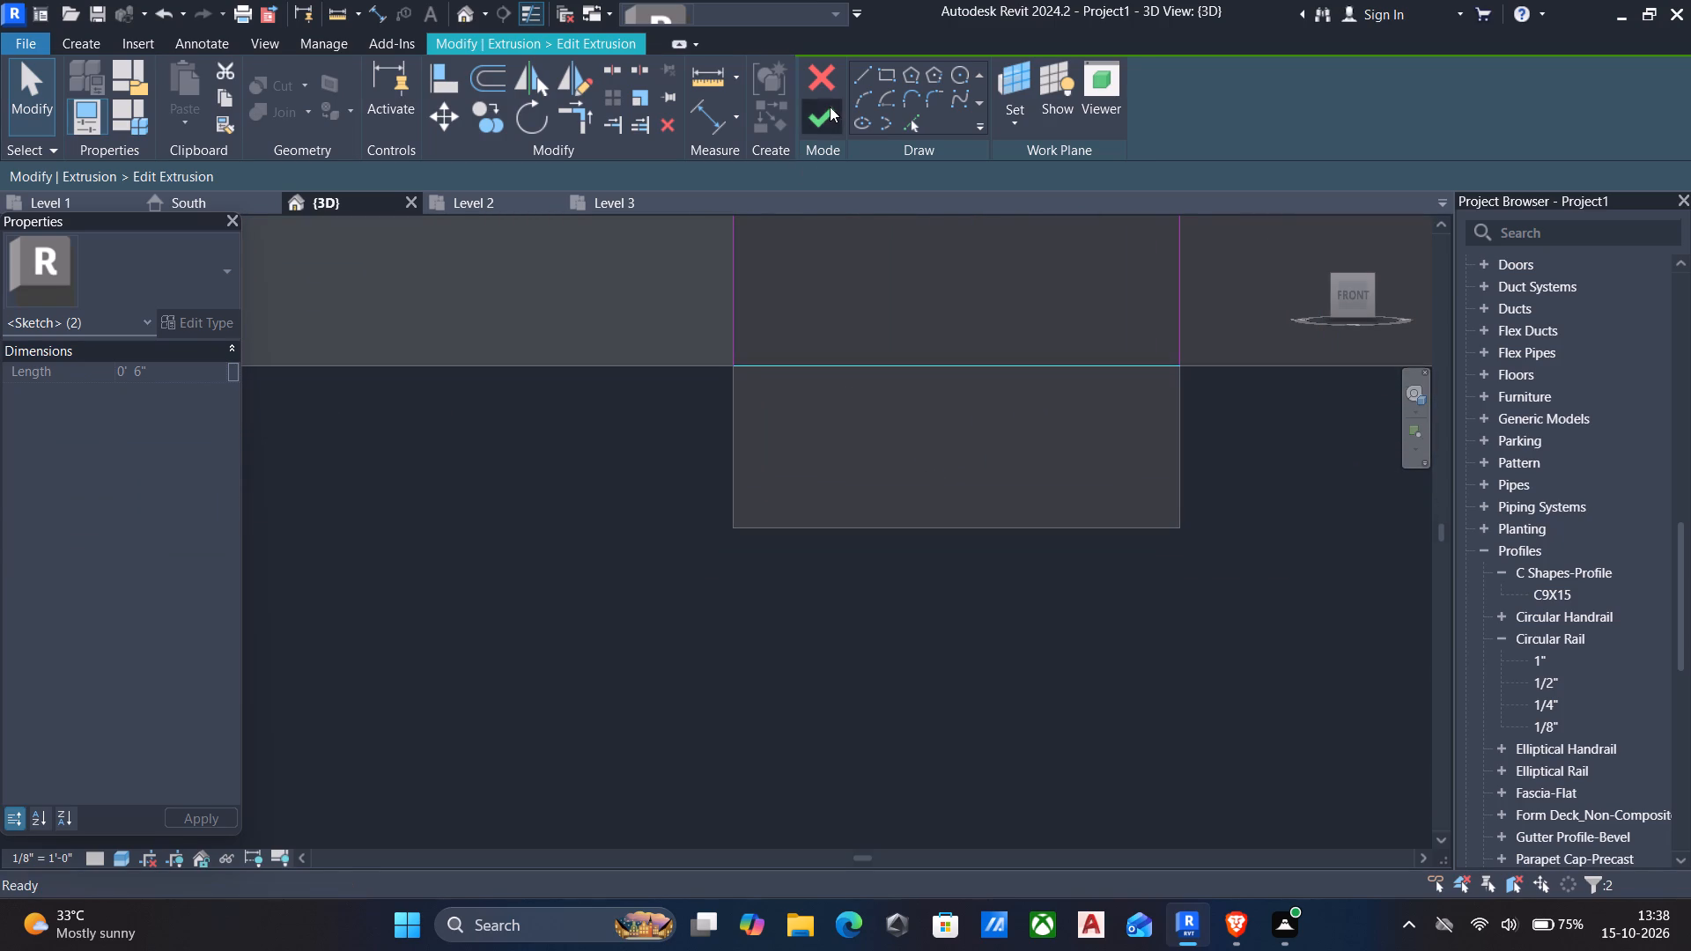
{"action": "scroll", "coordinate": [834, 236], "scroll_direction": "down", "scroll_amount": 6}
{"action": "scroll", "coordinate": [804, 392], "scroll_direction": "down", "scroll_amount": 7}
{"action": "key", "text": "Escape"}
Examine the arched entrance and its window opening from the front and right side of the building.
{"action": "scroll", "coordinate": [804, 413], "scroll_direction": "down", "scroll_amount": 4}
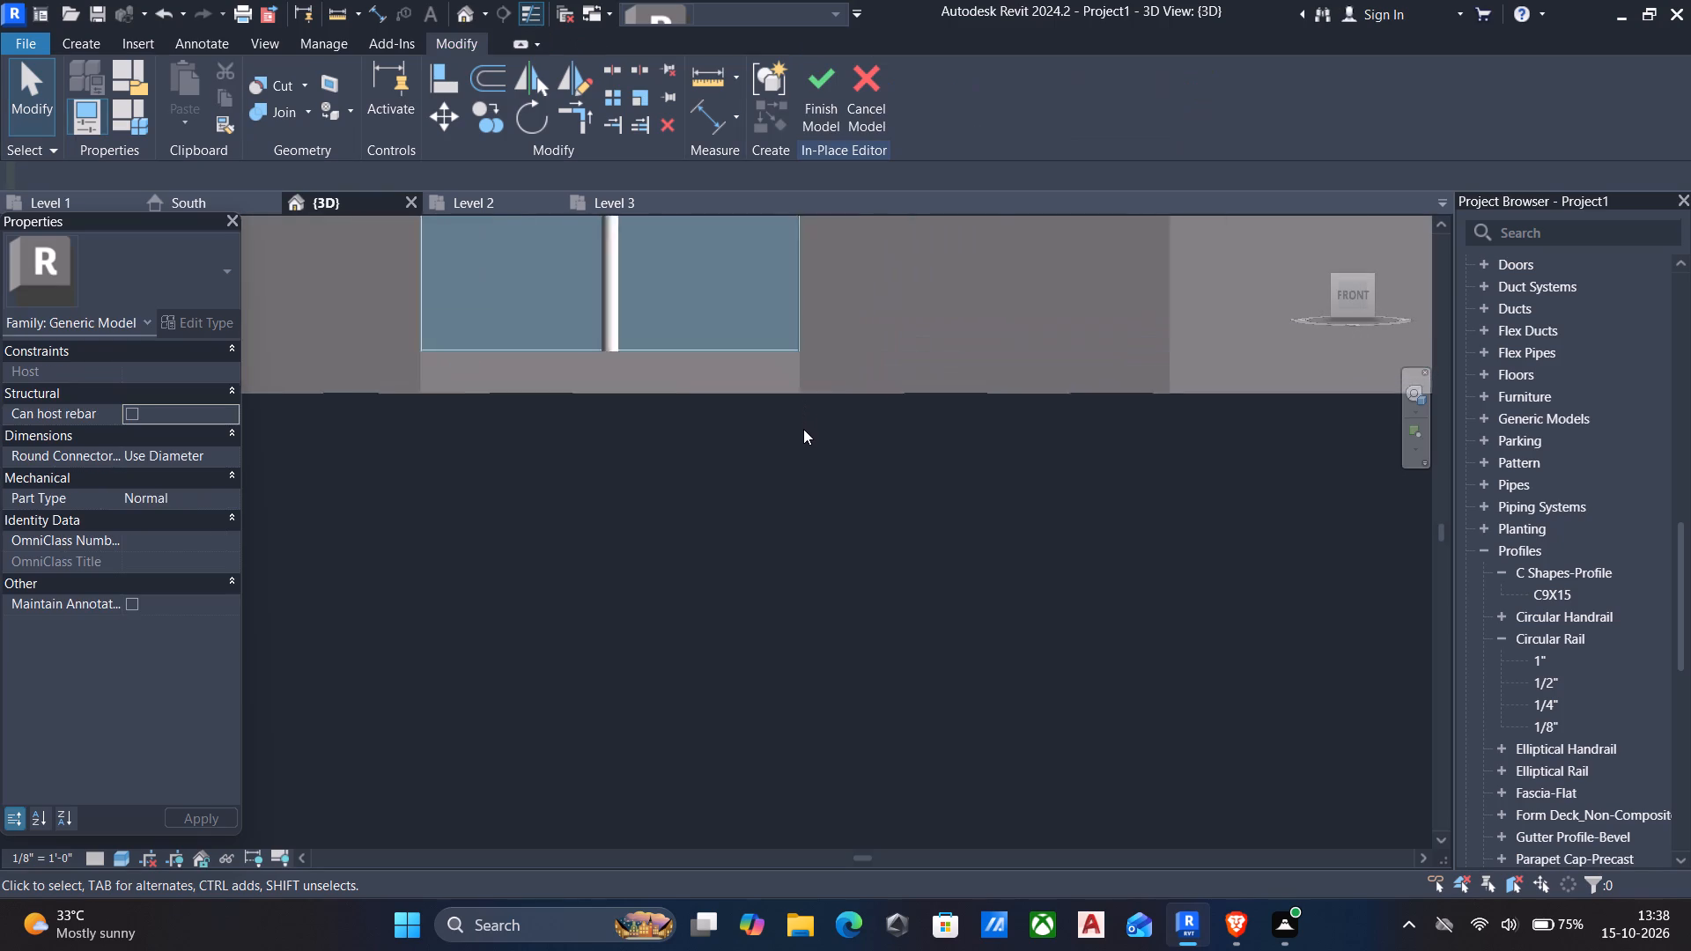
{"action": "scroll", "coordinate": [803, 429], "scroll_direction": "down", "scroll_amount": 9}
{"action": "middle_click_drag", "start_coordinate": [804, 450], "coordinate": [728, 651], "text": "shift"}
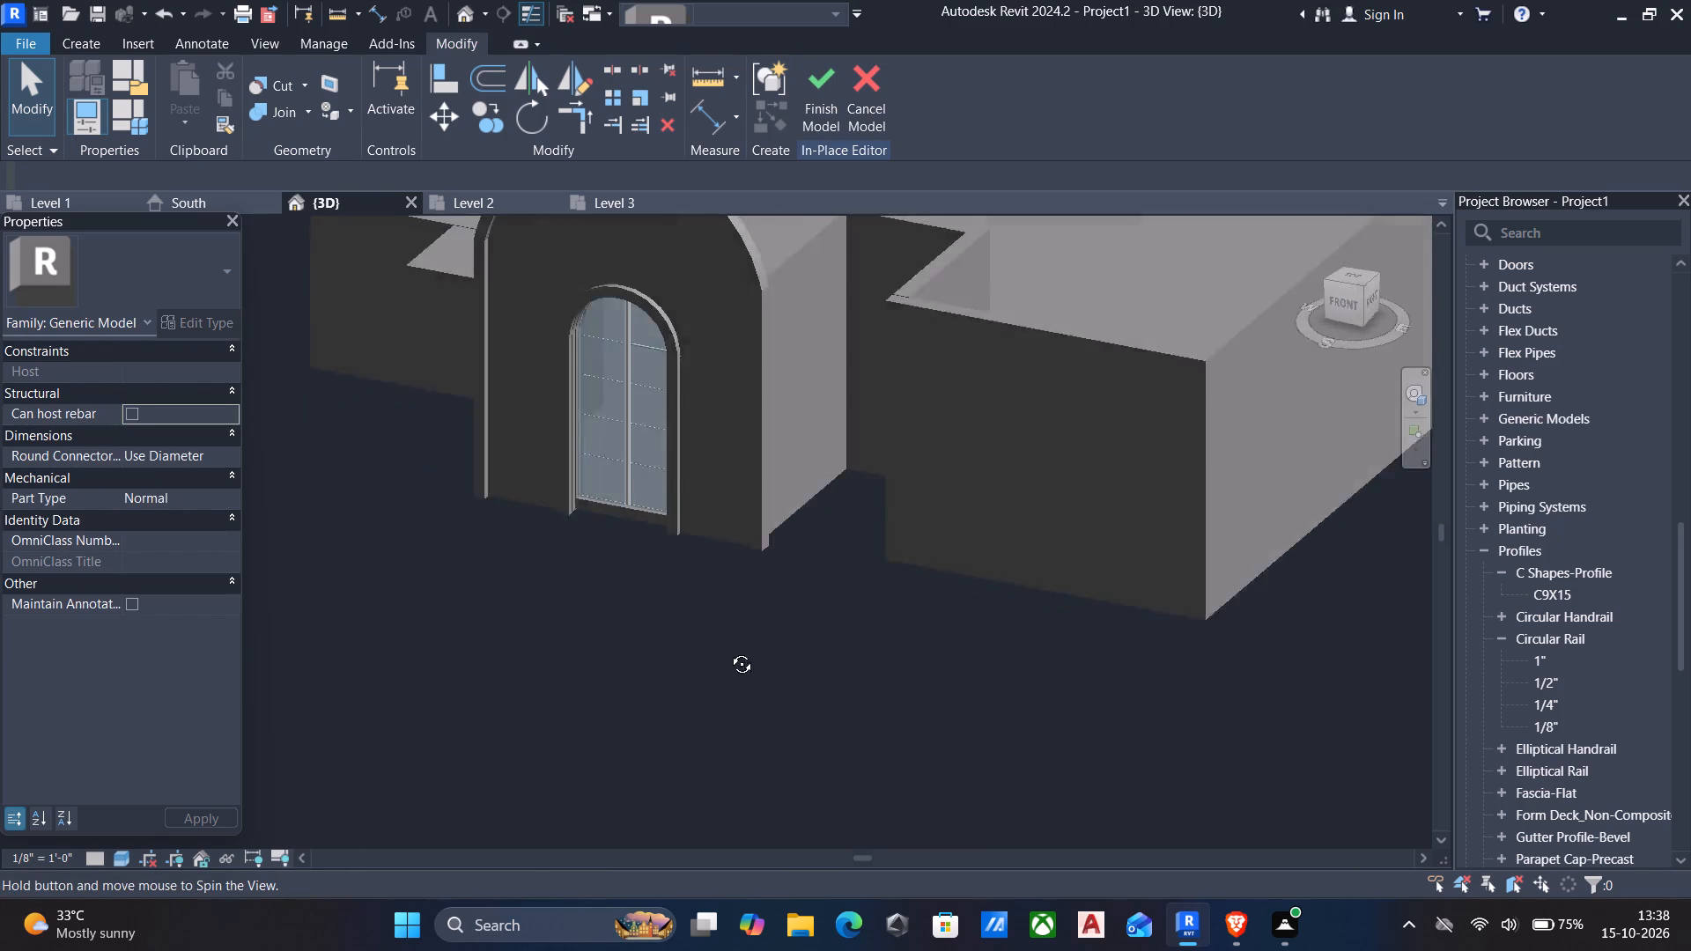
{"action": "middle_click_drag", "start_coordinate": [728, 651], "coordinate": [584, 652], "text": "shift"}
{"action": "middle_click_drag", "start_coordinate": [584, 652], "coordinate": [610, 651]}
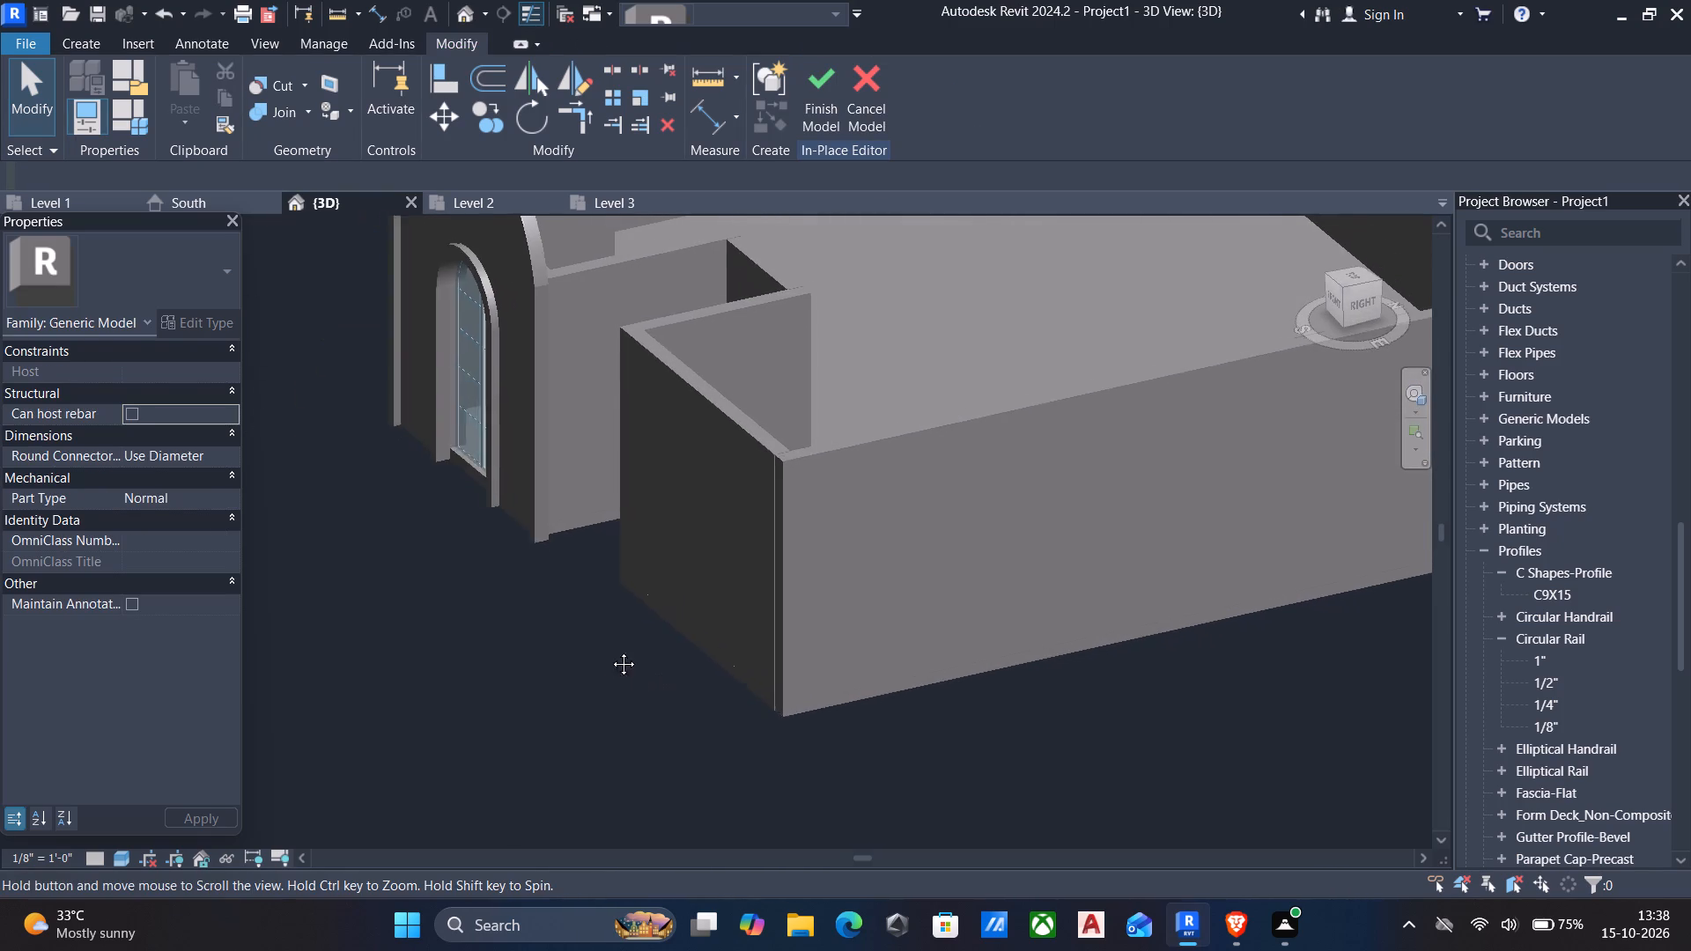
{"action": "middle_click_drag", "start_coordinate": [610, 651], "coordinate": [701, 667]}
{"action": "scroll", "coordinate": [701, 667], "scroll_direction": "down", "scroll_amount": 4}
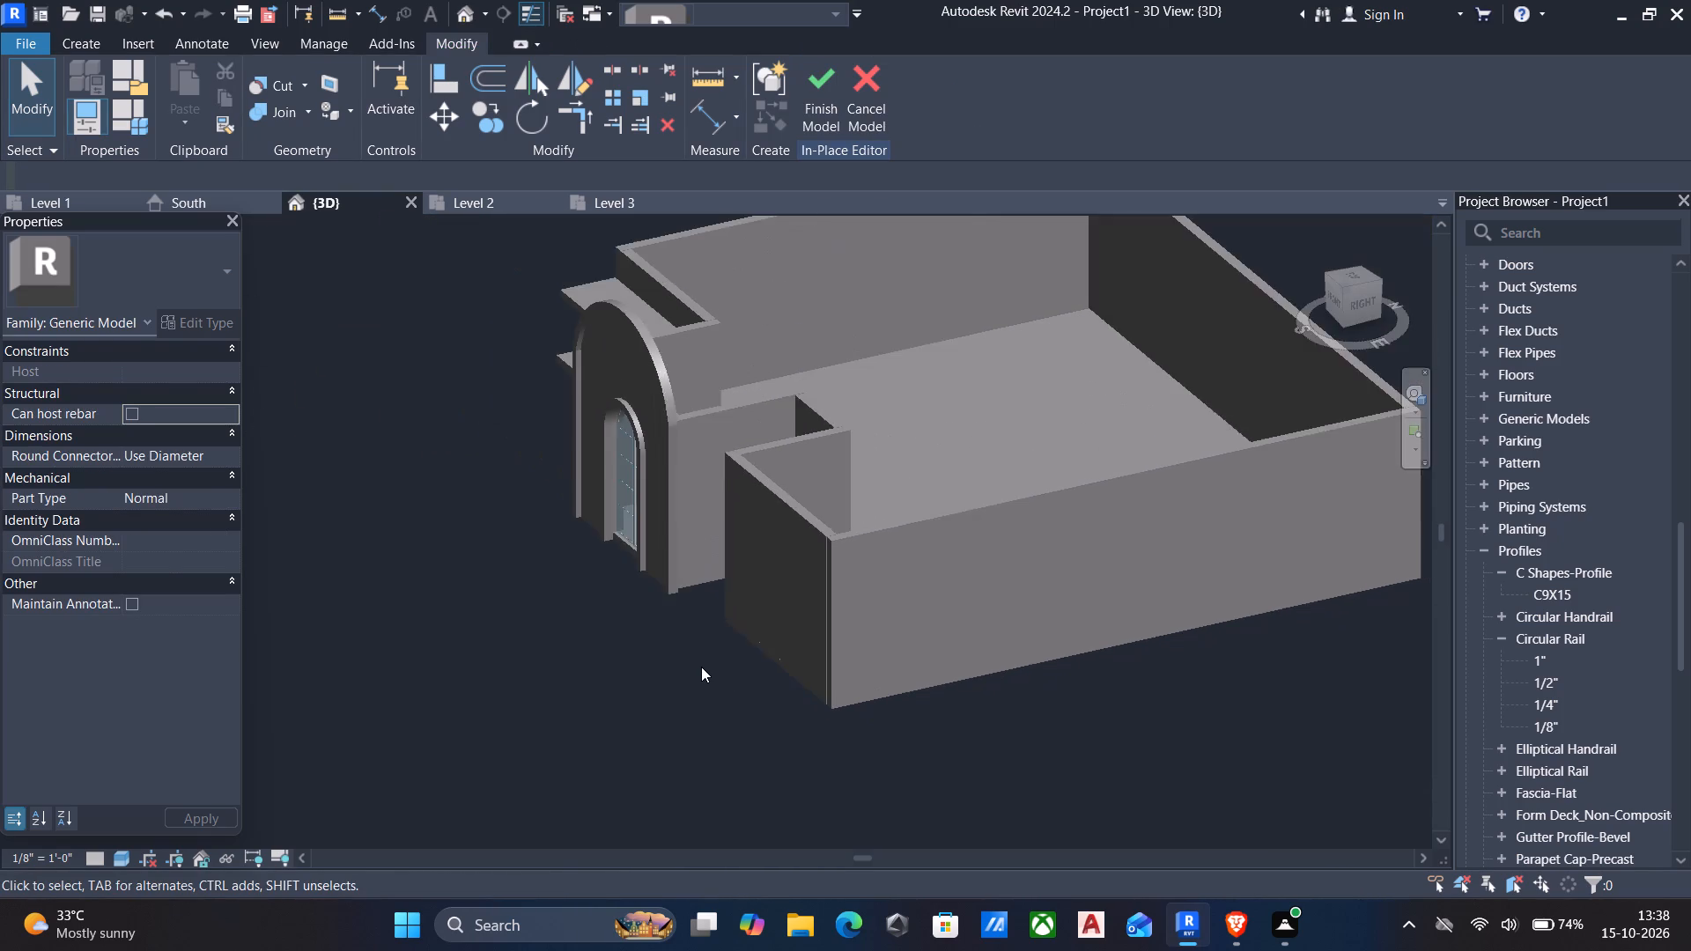
Finish the in-place model of the arched entrance.
{"action": "middle_click_drag", "start_coordinate": [701, 667], "coordinate": [1031, 529], "text": "shift"}
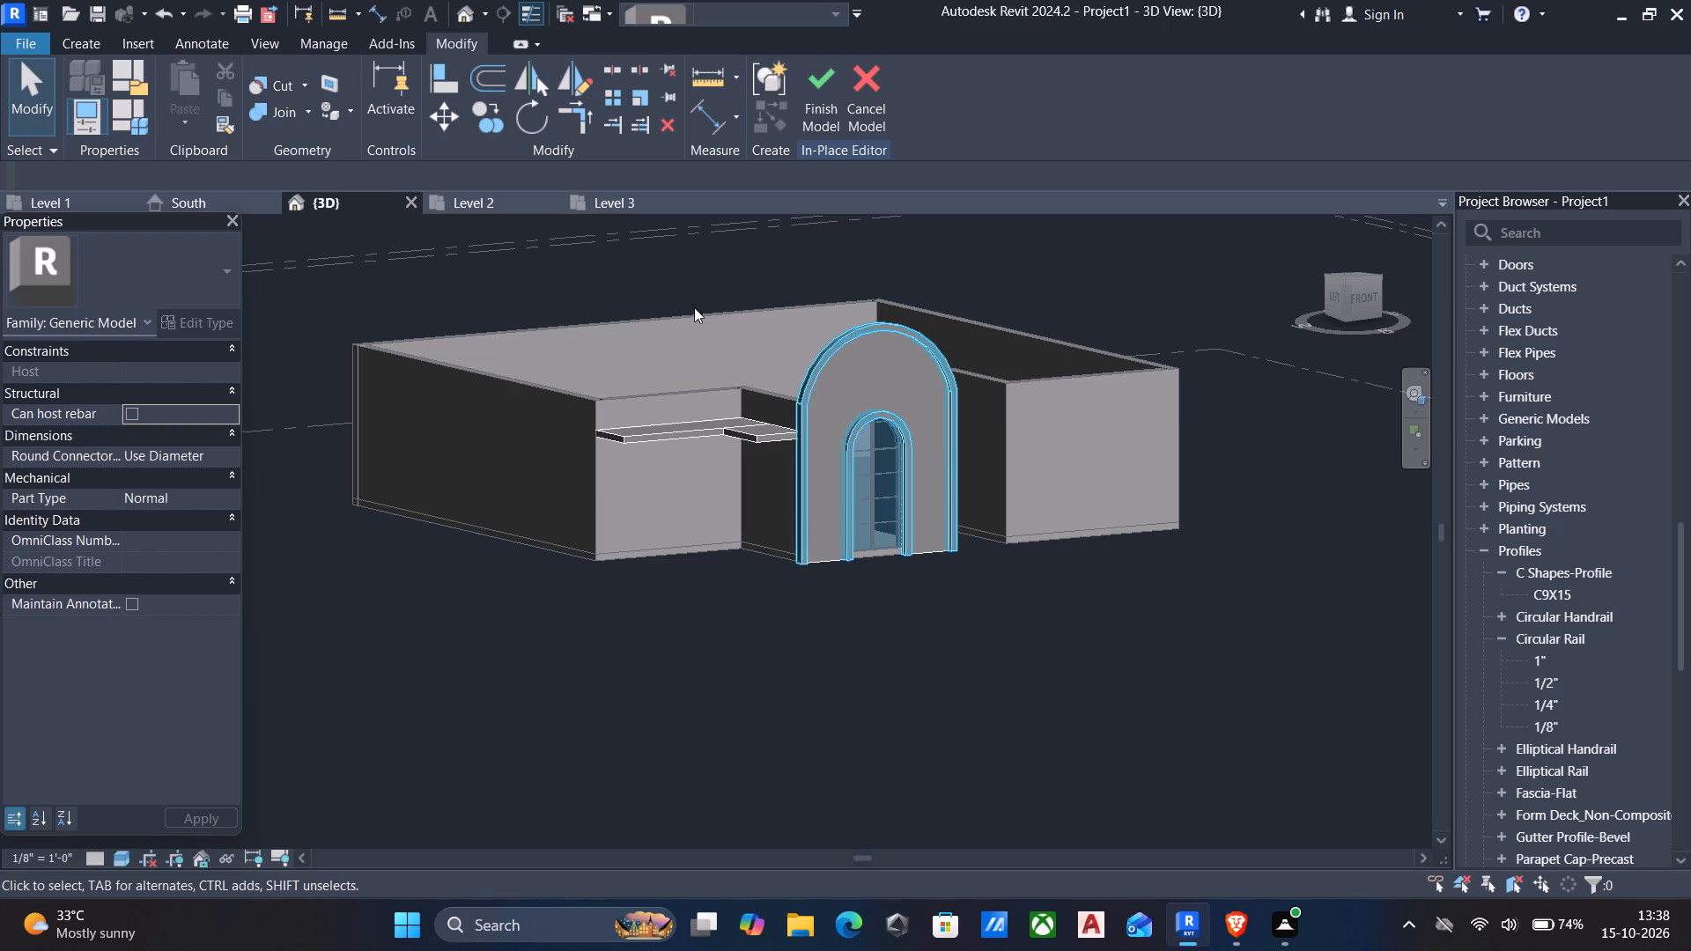
{"action": "left_click", "coordinate": [809, 96]}
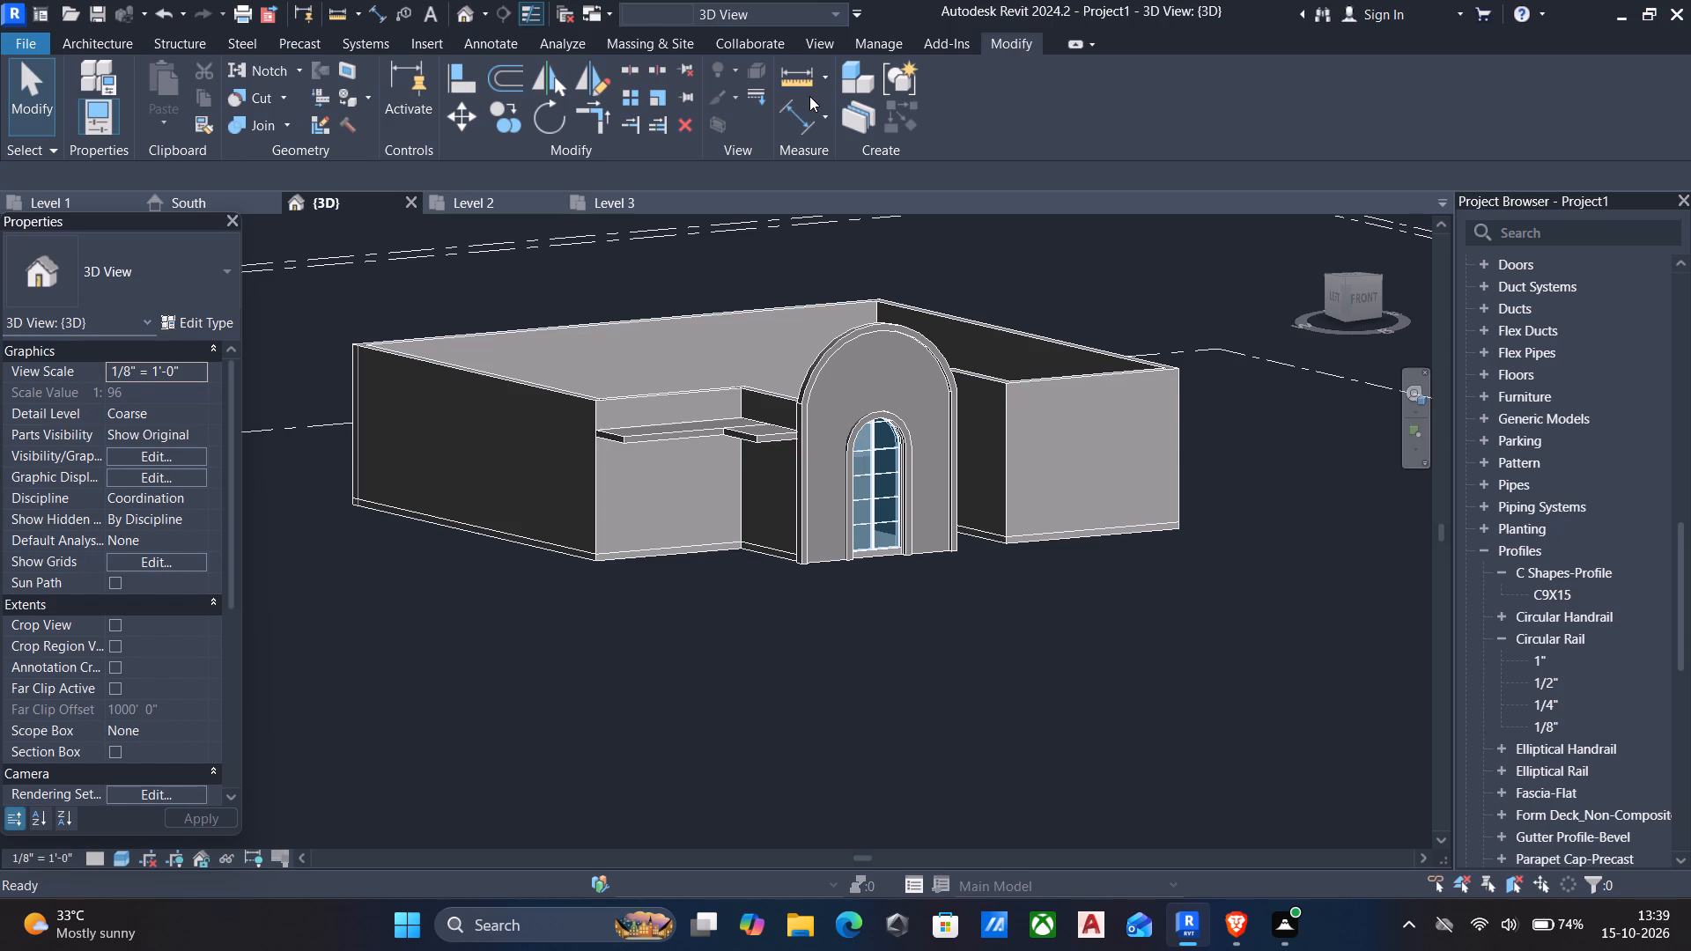
Copy the 6" GF ground floor slab and paste it aligned to Level 2.
{"action": "left_click", "coordinate": [619, 563]}
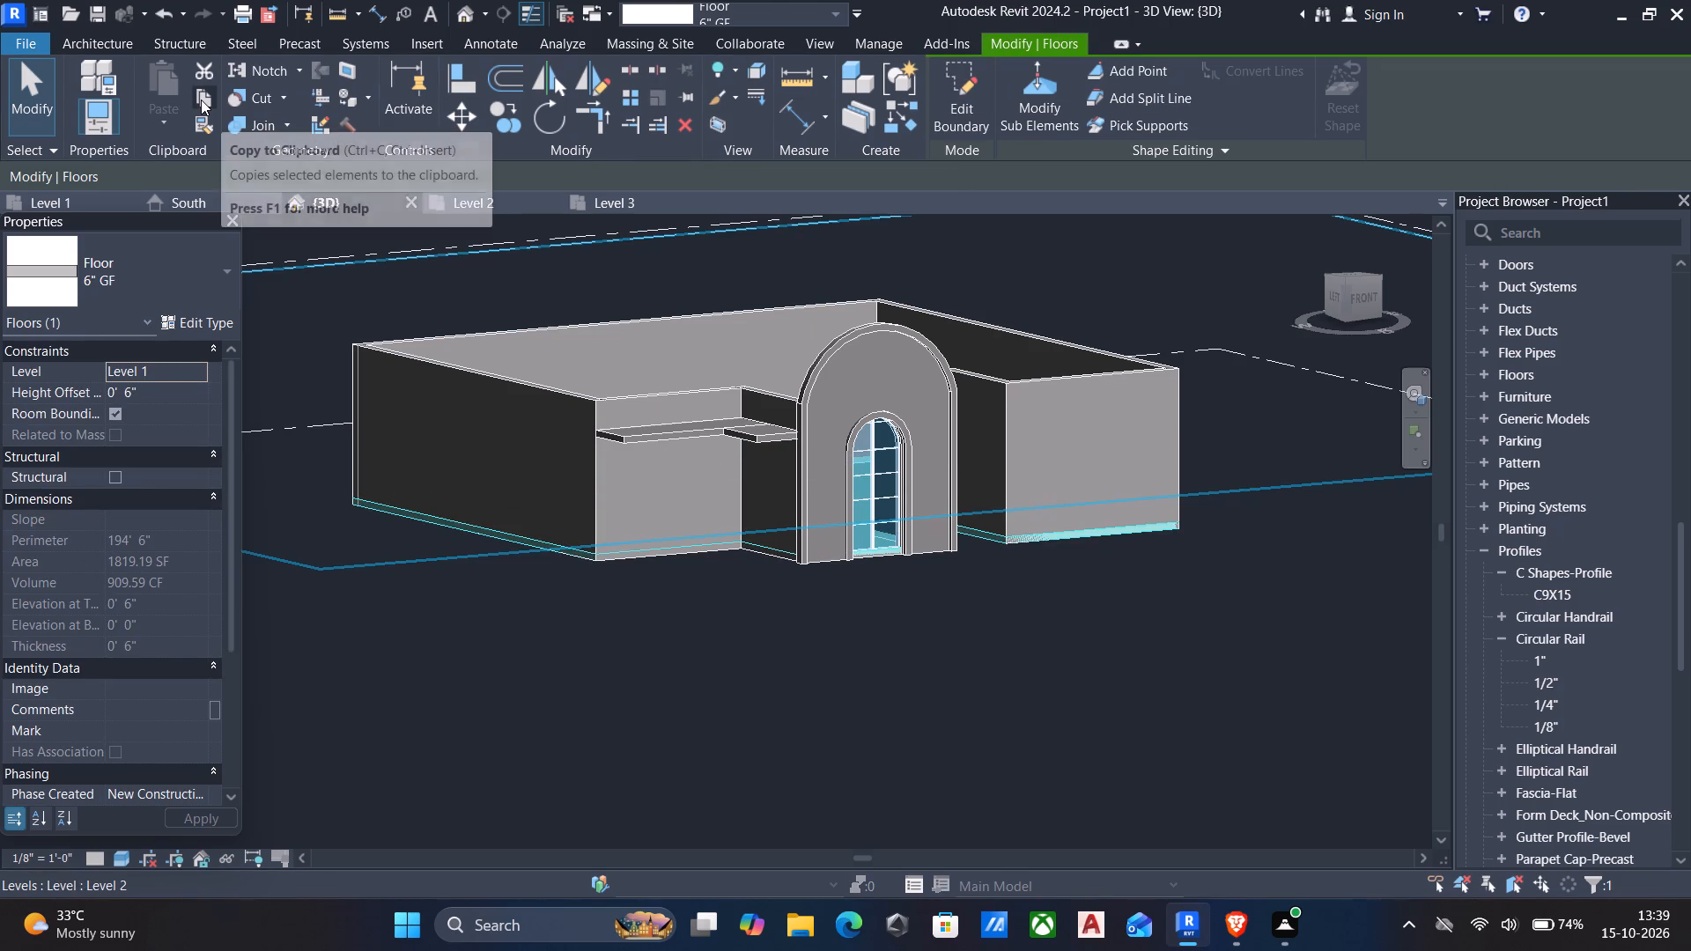
{"action": "left_click", "coordinate": [201, 100]}
{"action": "left_click", "coordinate": [160, 121]}
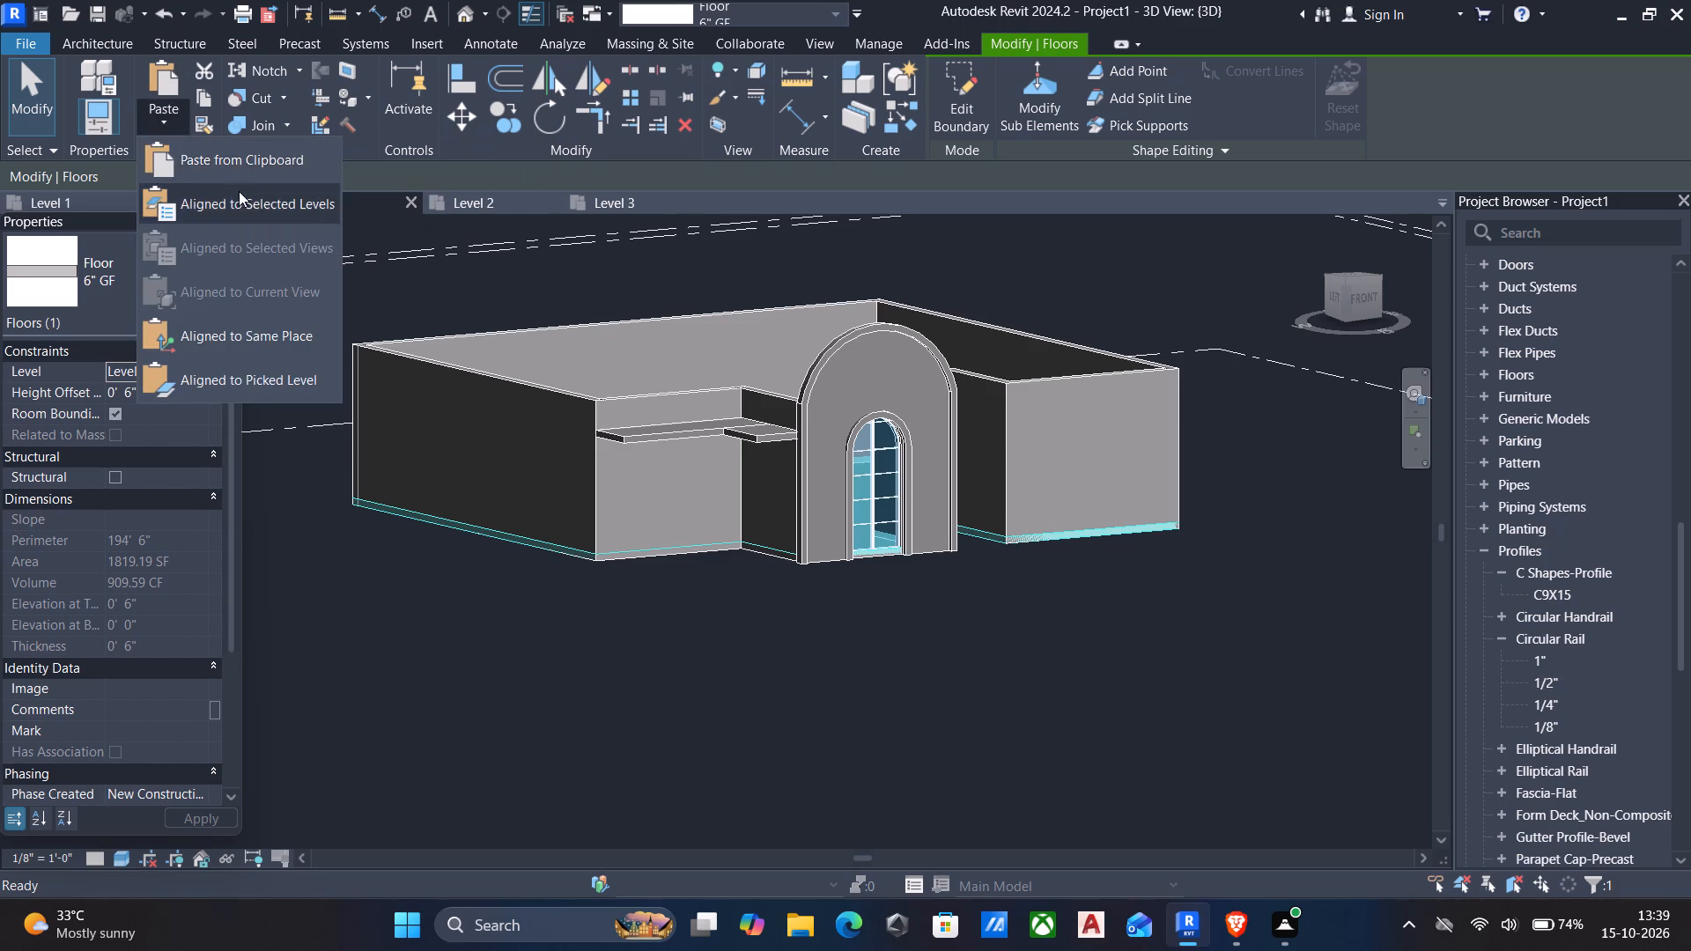
{"action": "left_click", "coordinate": [241, 206]}
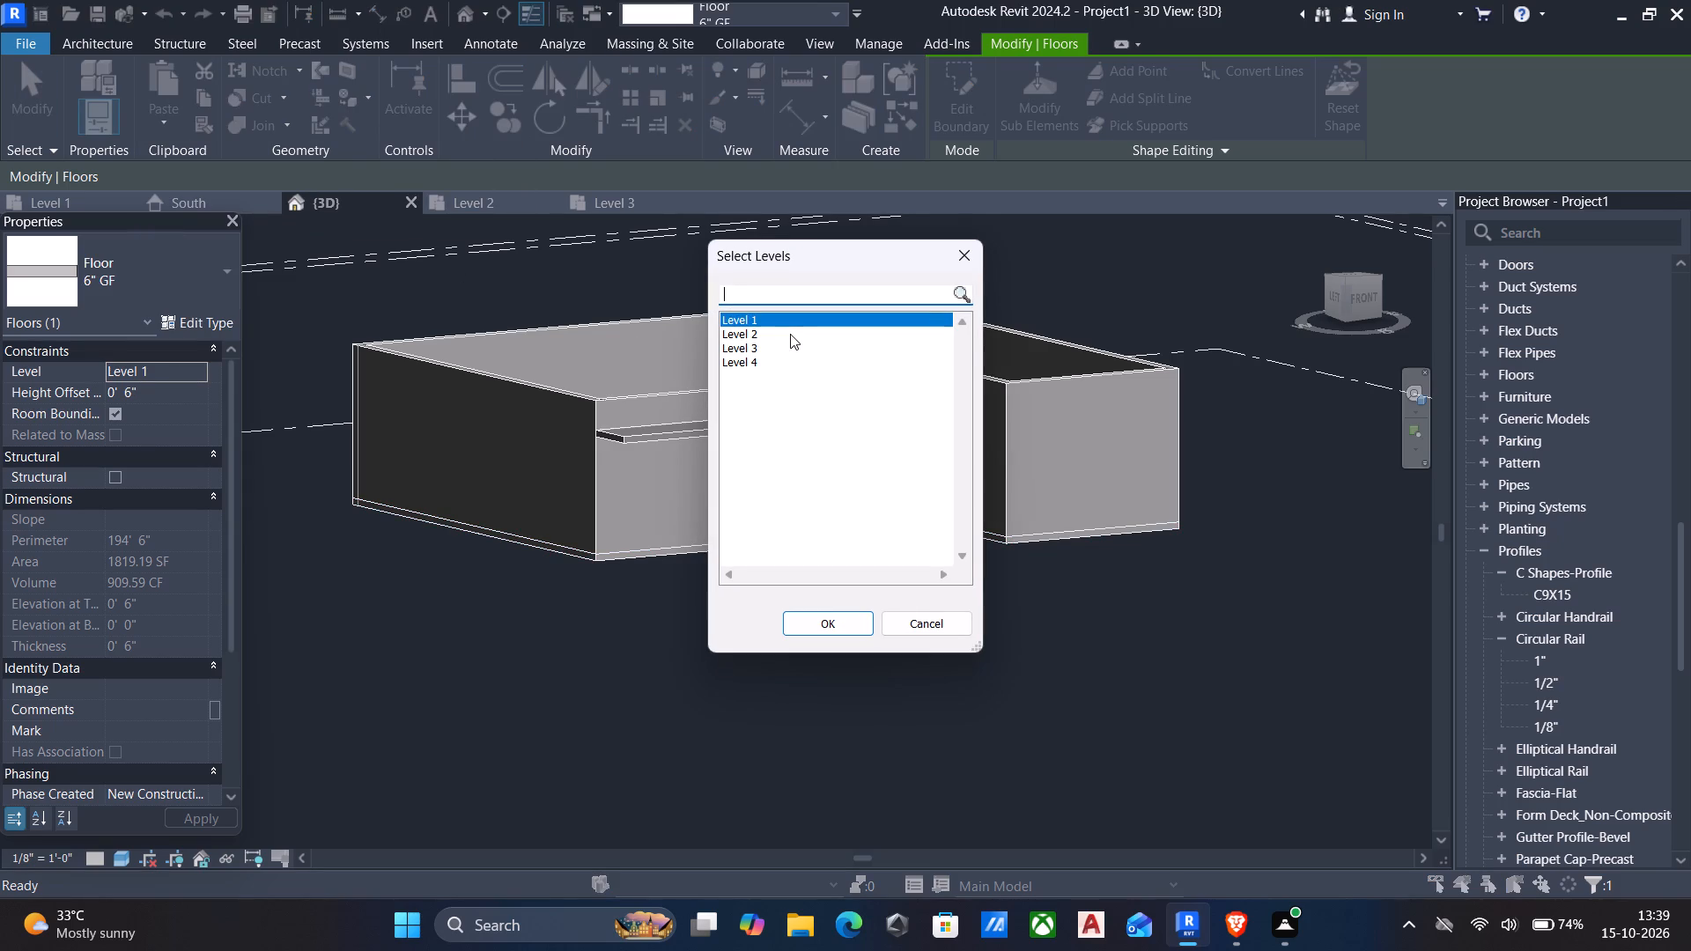
{"action": "left_click", "coordinate": [782, 331]}
{"action": "left_click", "coordinate": [779, 616]}
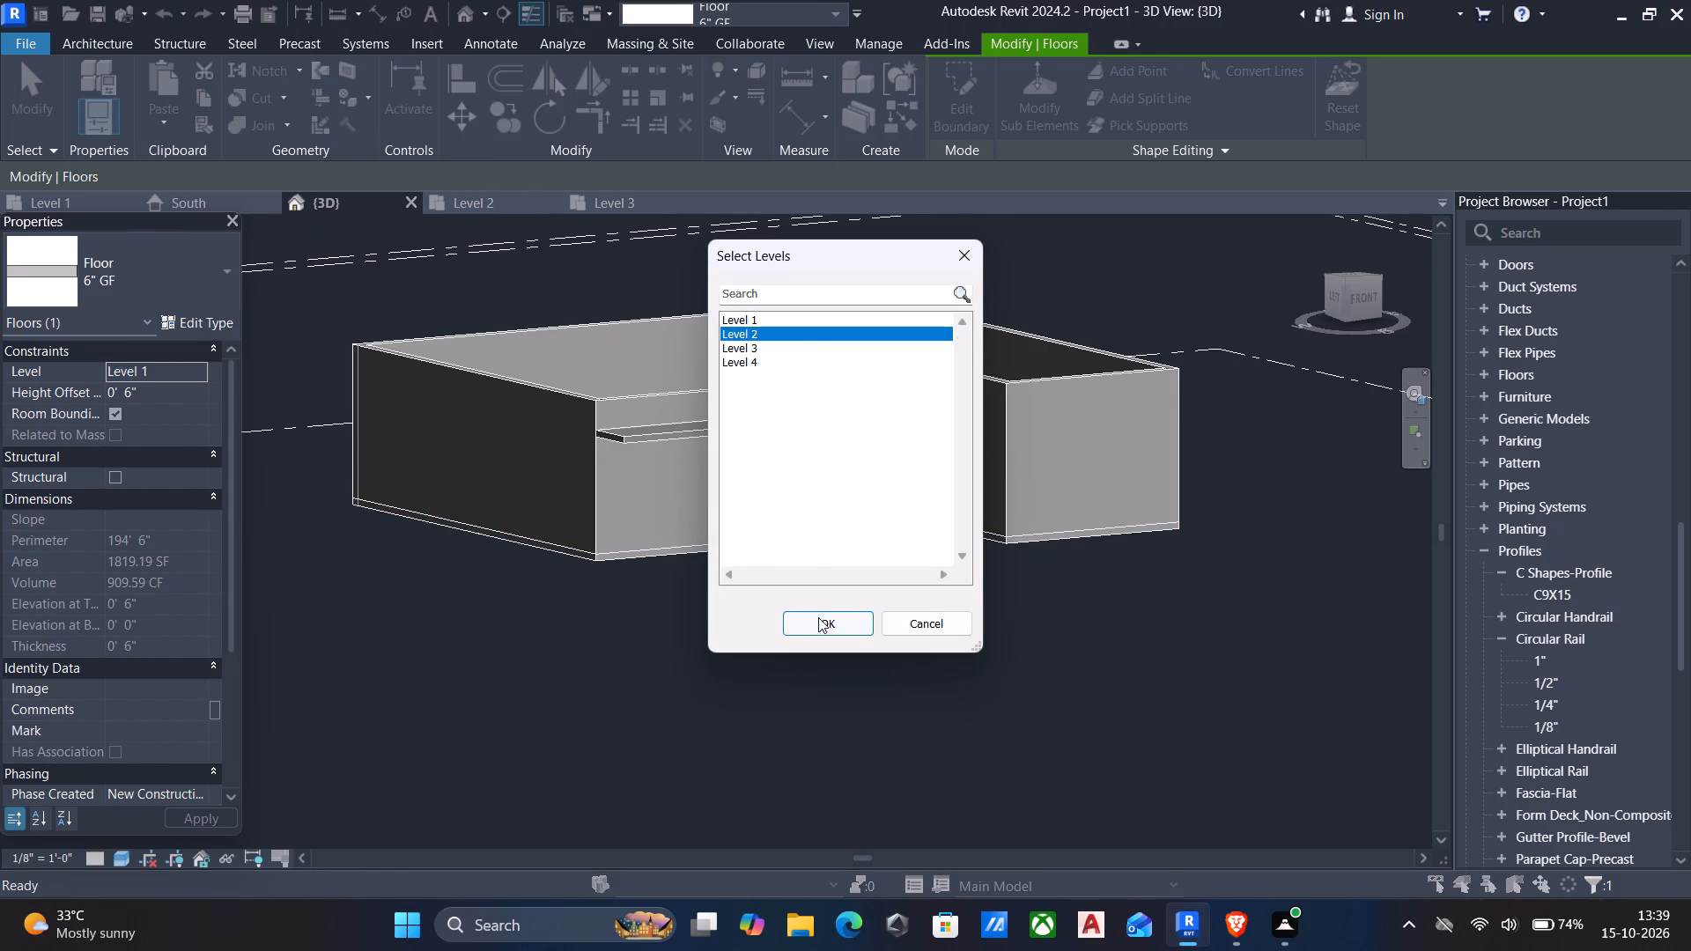
{"action": "left_click", "coordinate": [820, 617]}
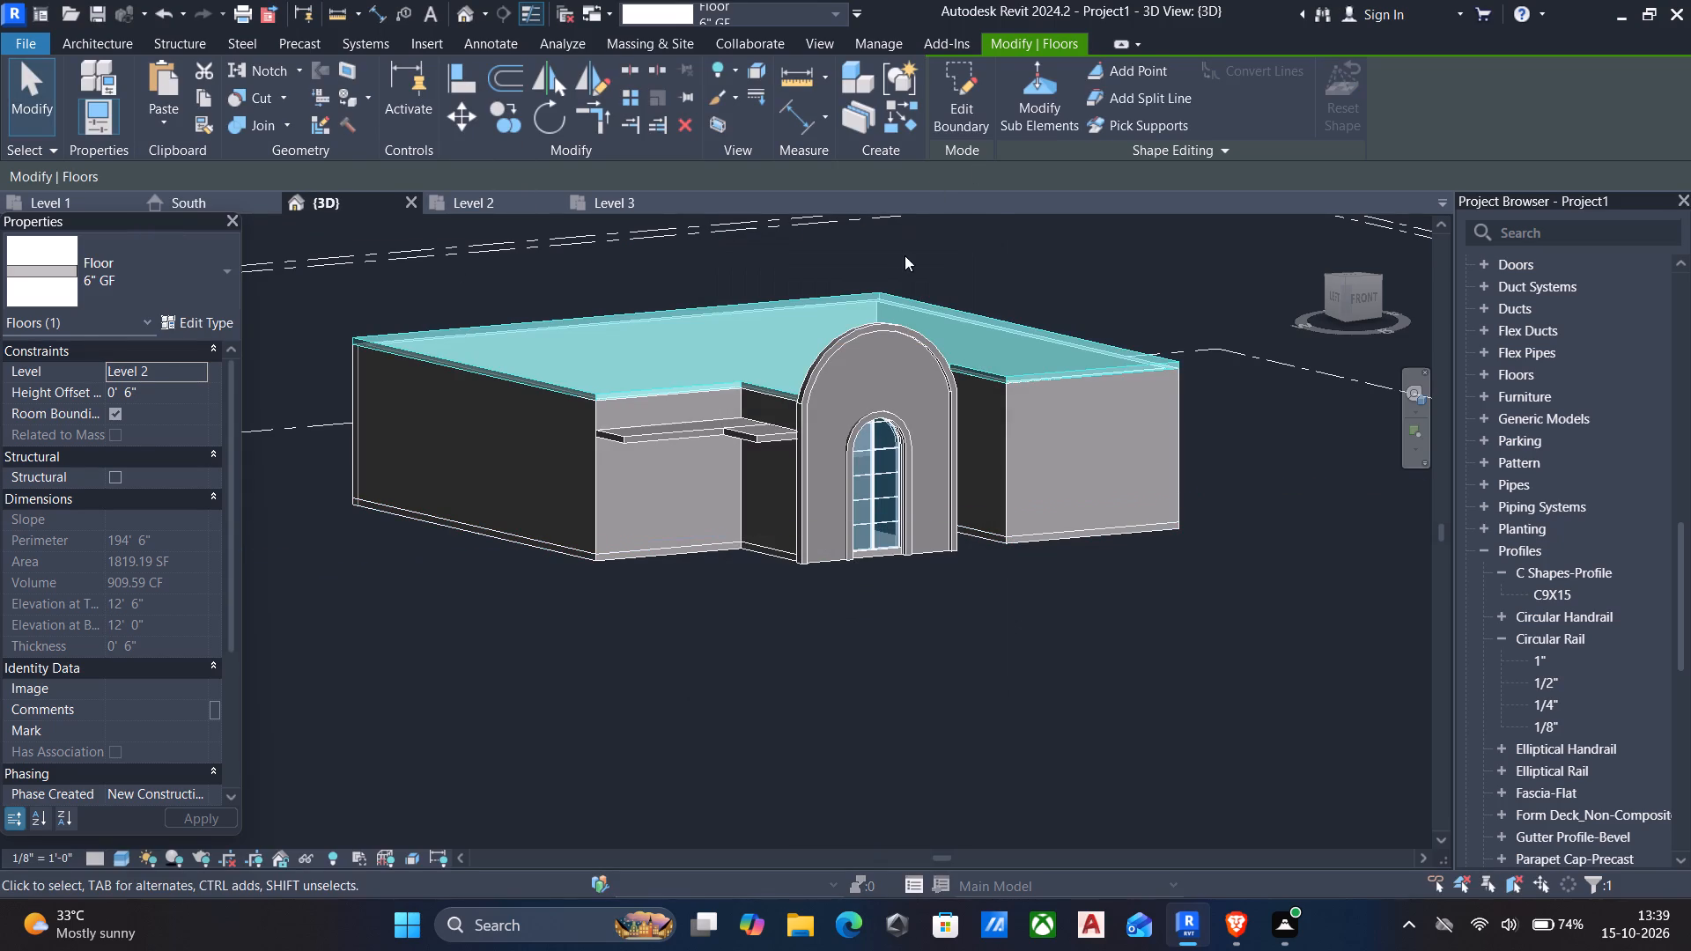
{"action": "key", "text": "Escape"}
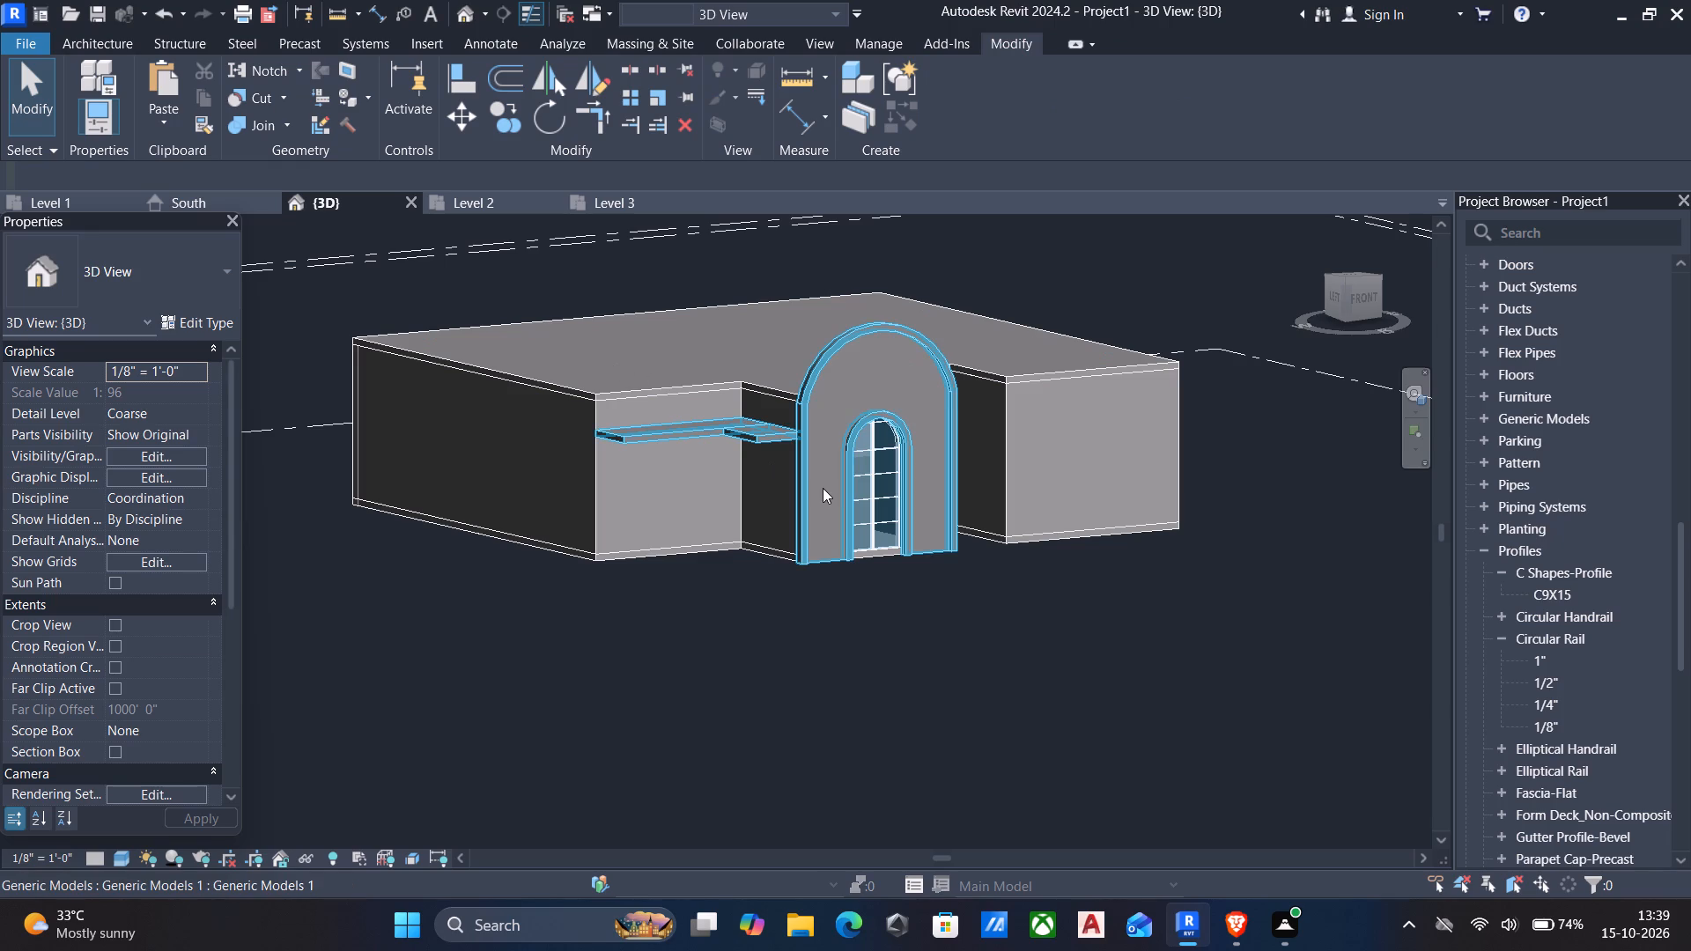
Select all instances of the 9" wall, copy them and paste them aligned to Level 3.
{"action": "middle_click_drag", "start_coordinate": [832, 487], "coordinate": [688, 475], "text": "shift"}
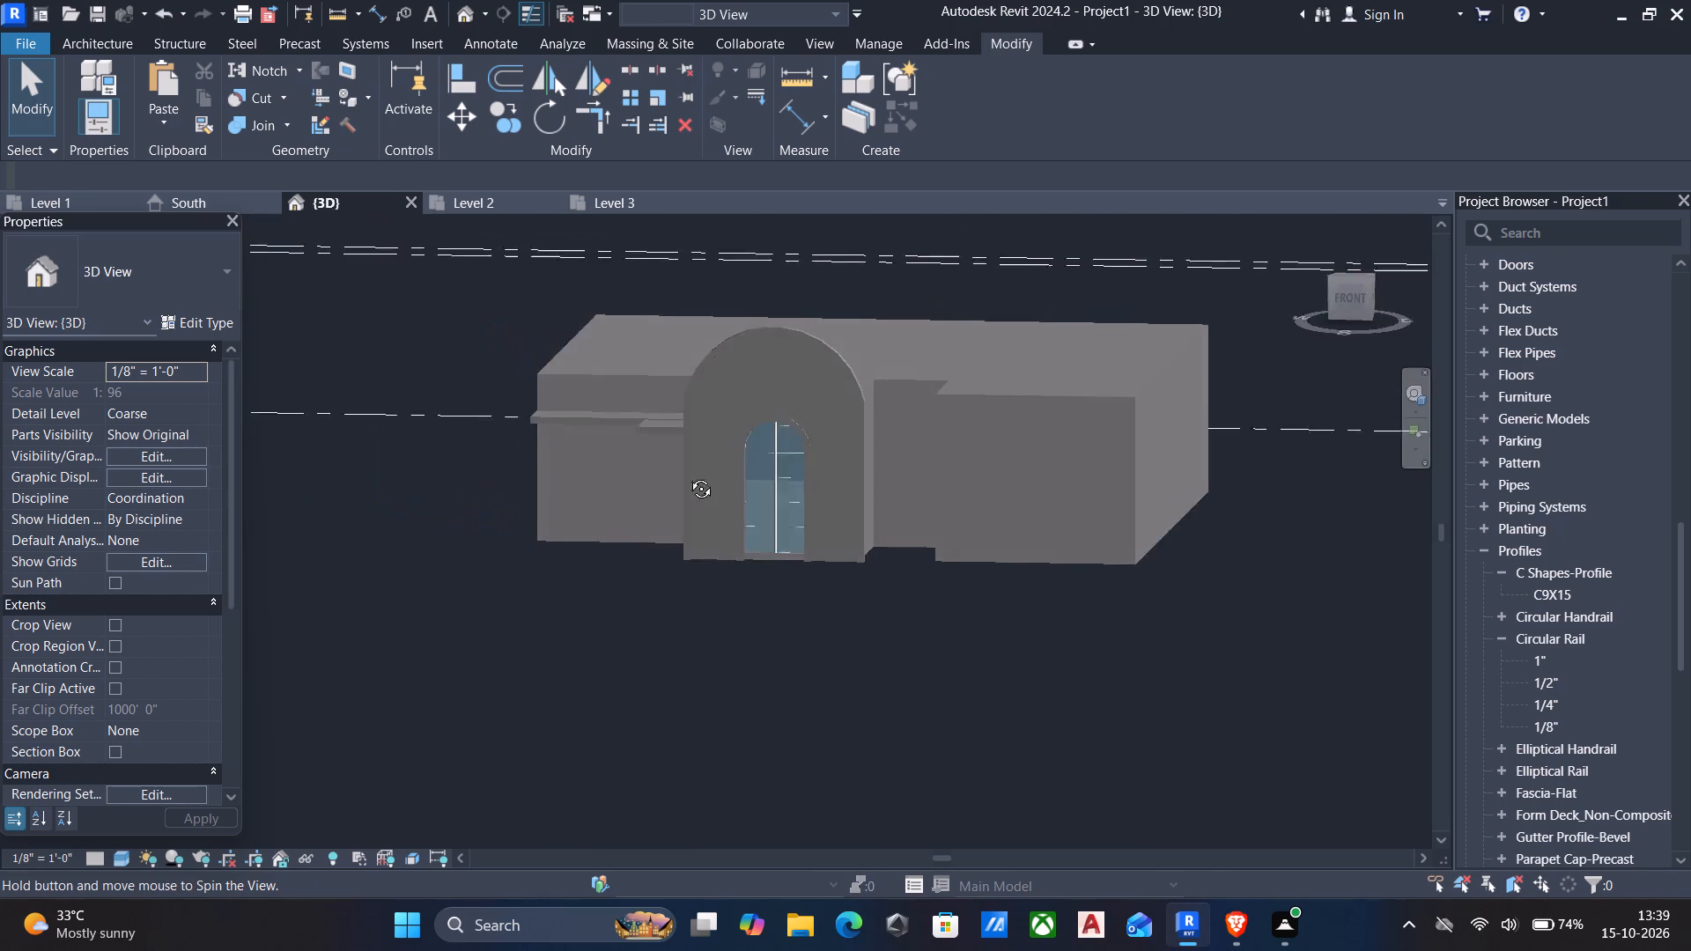
{"action": "middle_click_drag", "start_coordinate": [688, 475], "coordinate": [711, 434], "text": "shift"}
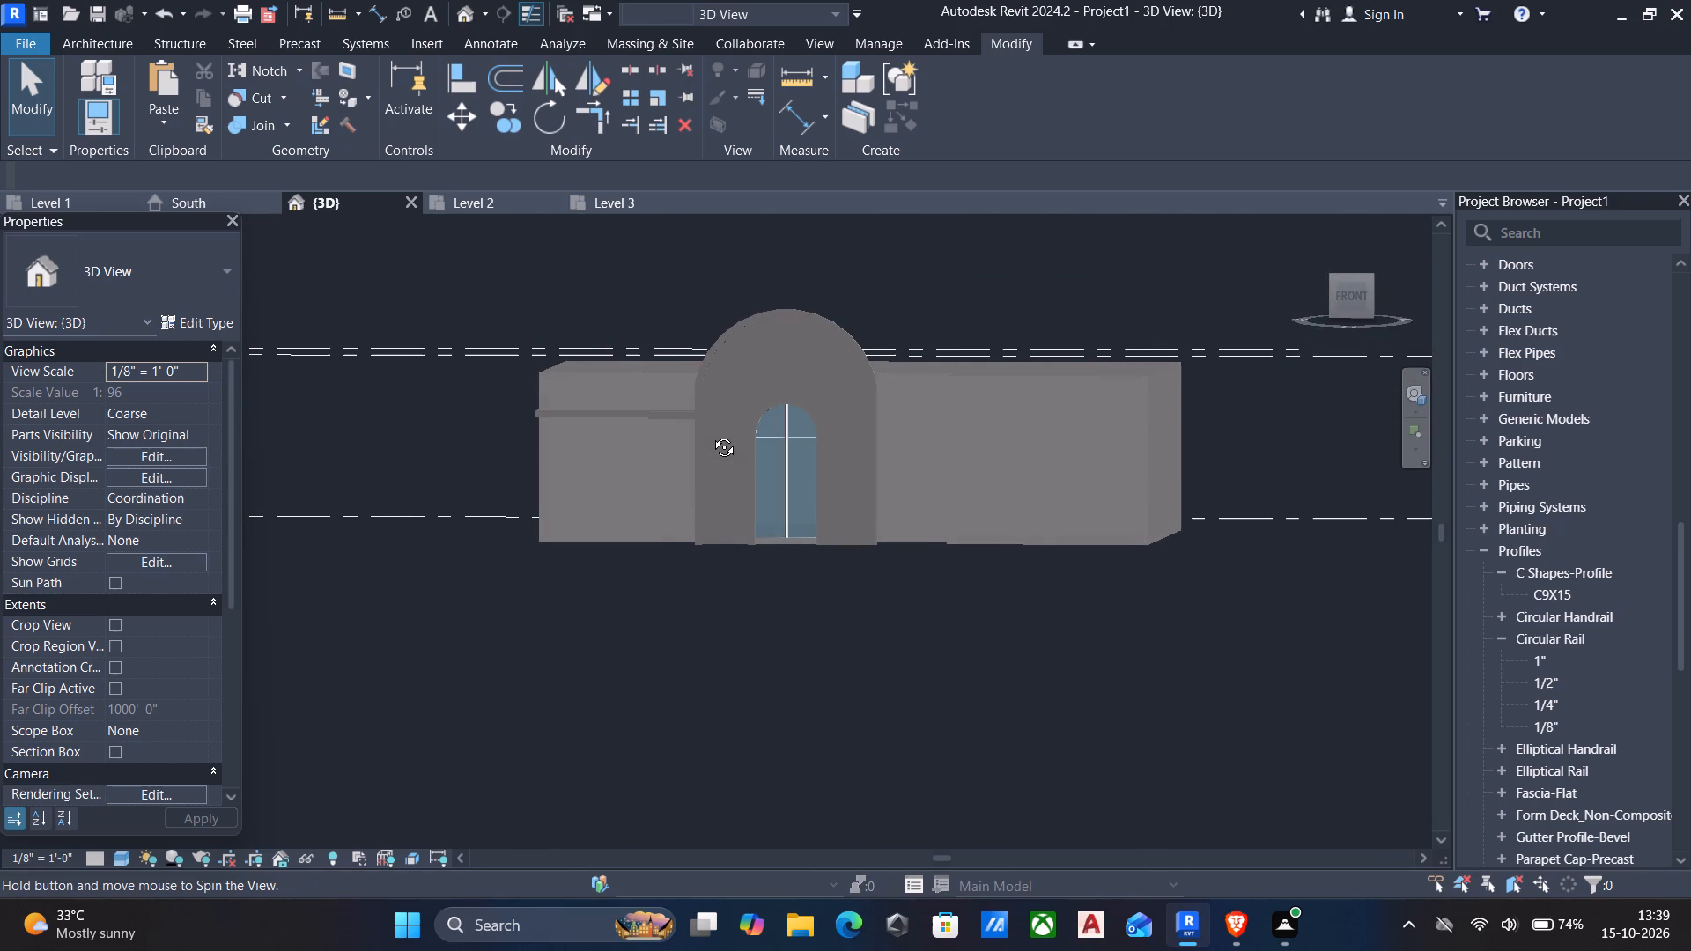
{"action": "middle_click_drag", "start_coordinate": [711, 434], "coordinate": [783, 437], "text": "shift"}
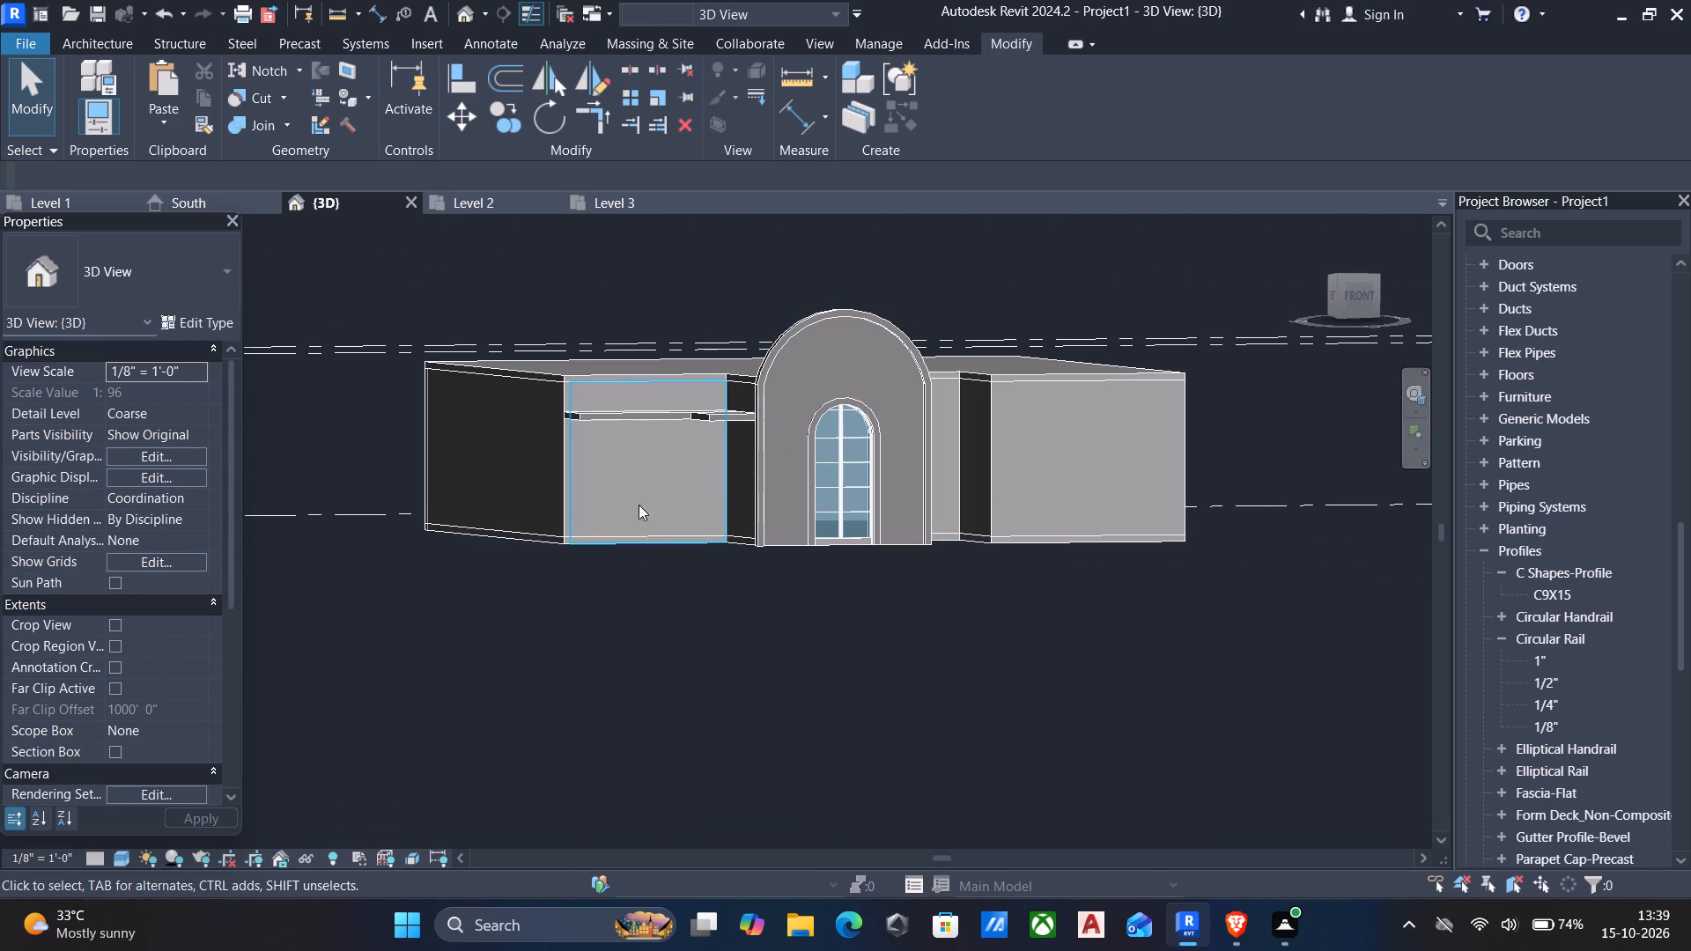
{"action": "left_click", "coordinate": [565, 470]}
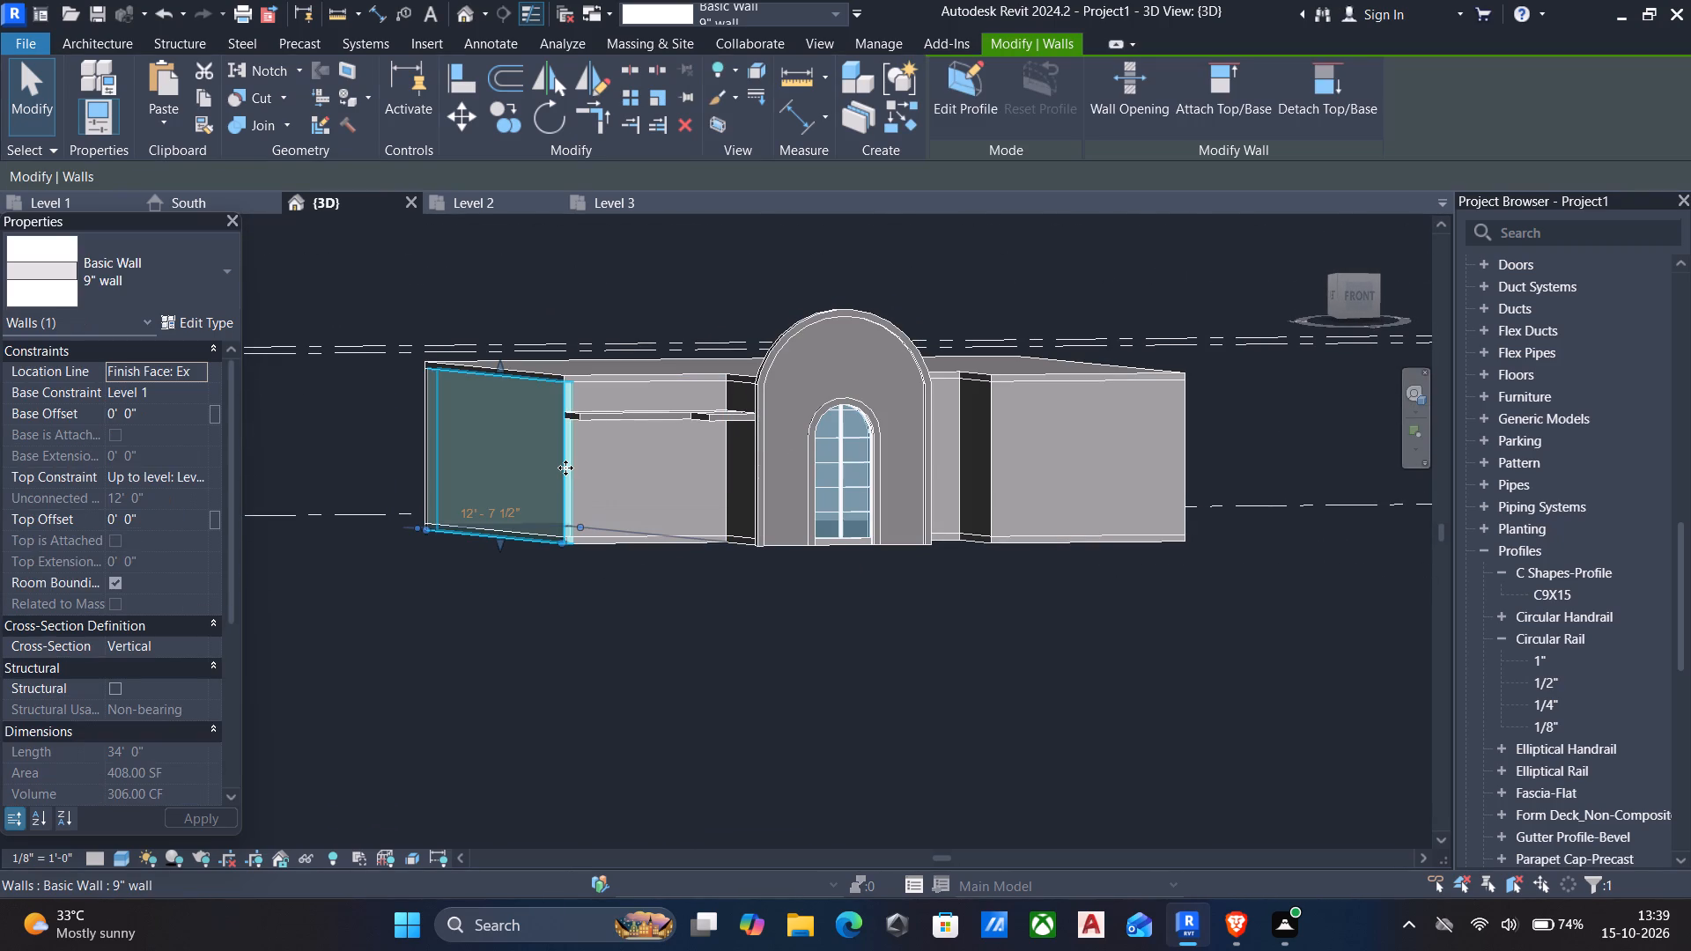
{"action": "type", "text": "sa"}
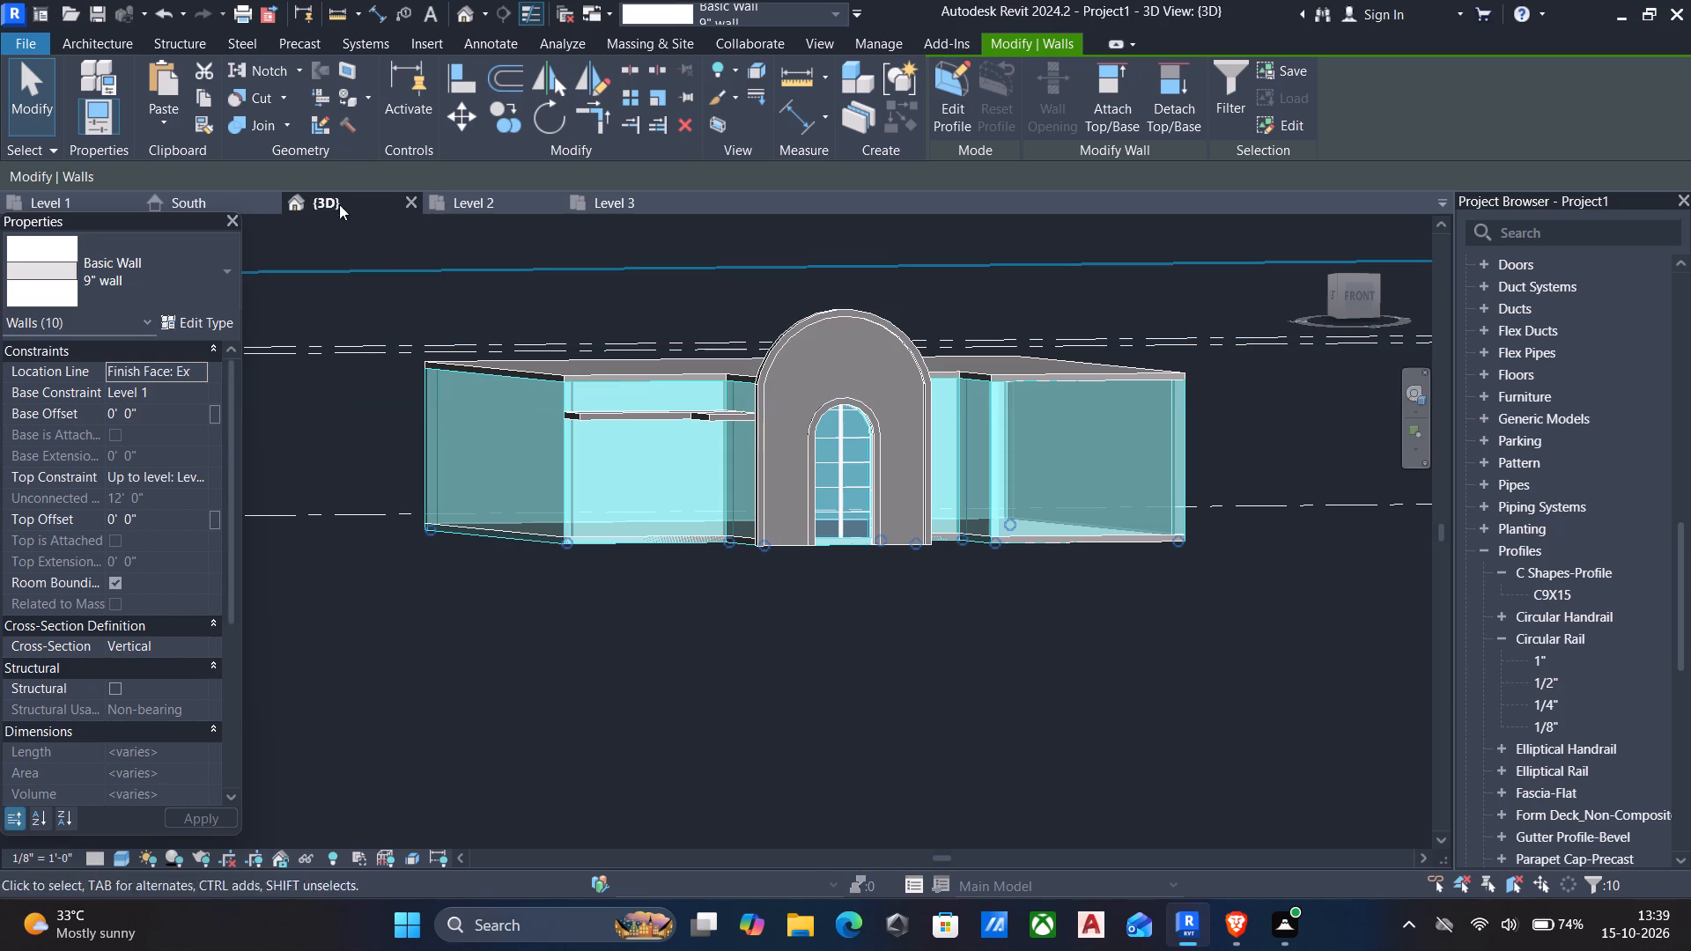
{"action": "left_click", "coordinate": [203, 95]}
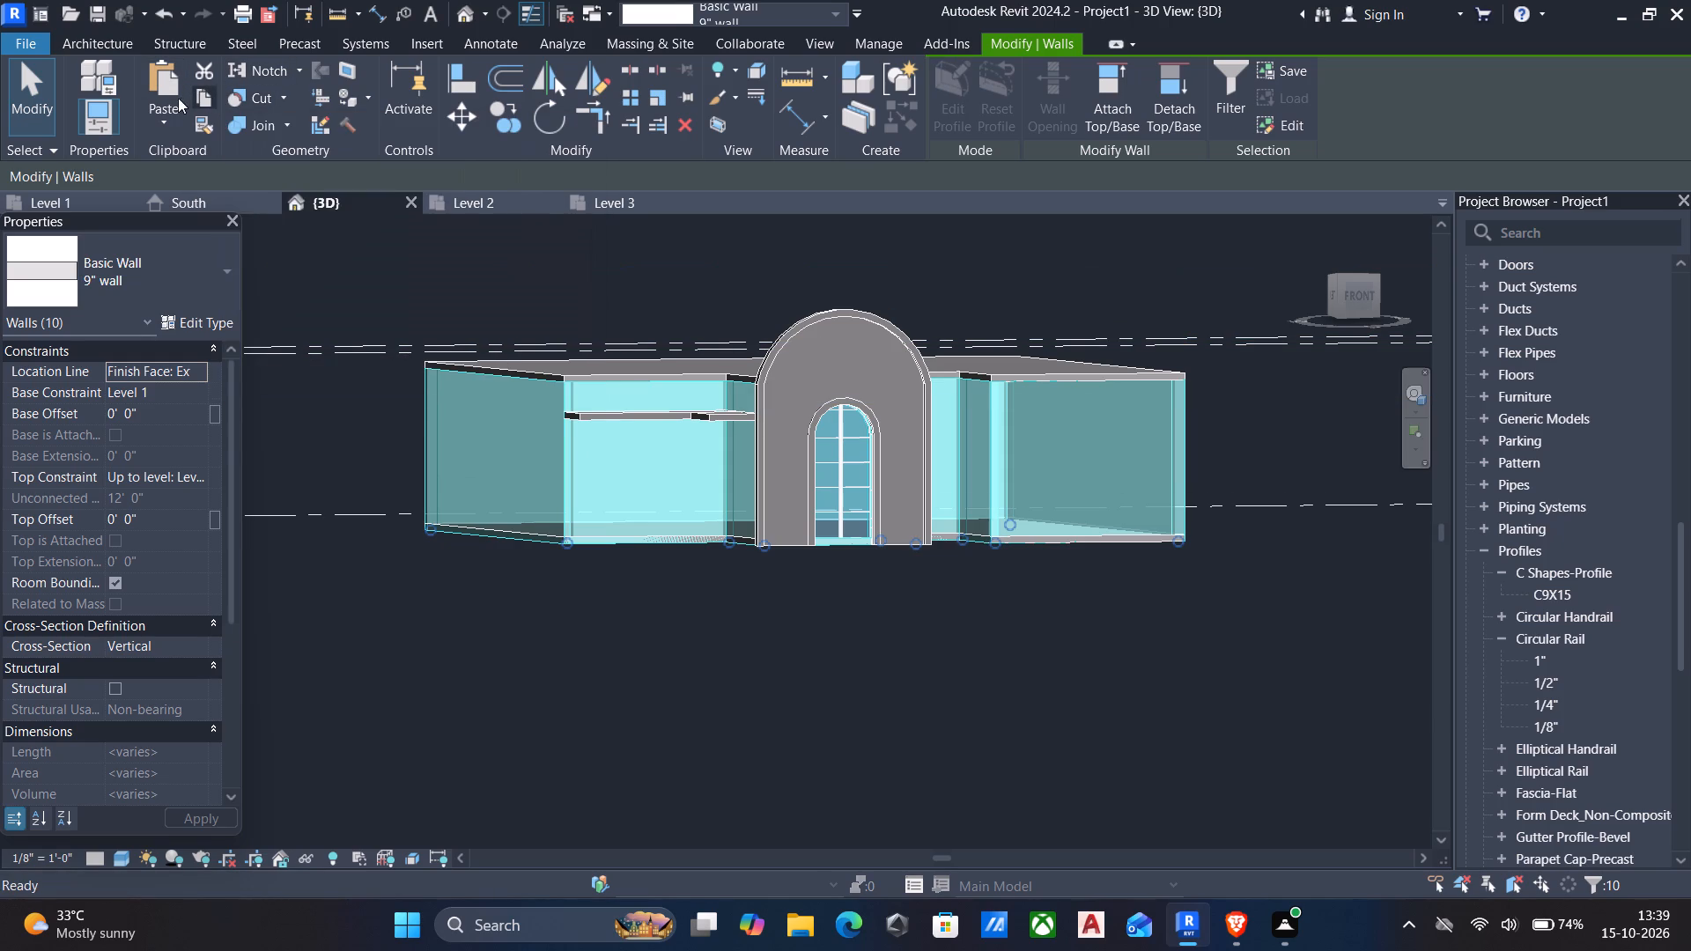
{"action": "left_click", "coordinate": [166, 113]}
{"action": "left_click", "coordinate": [264, 191]}
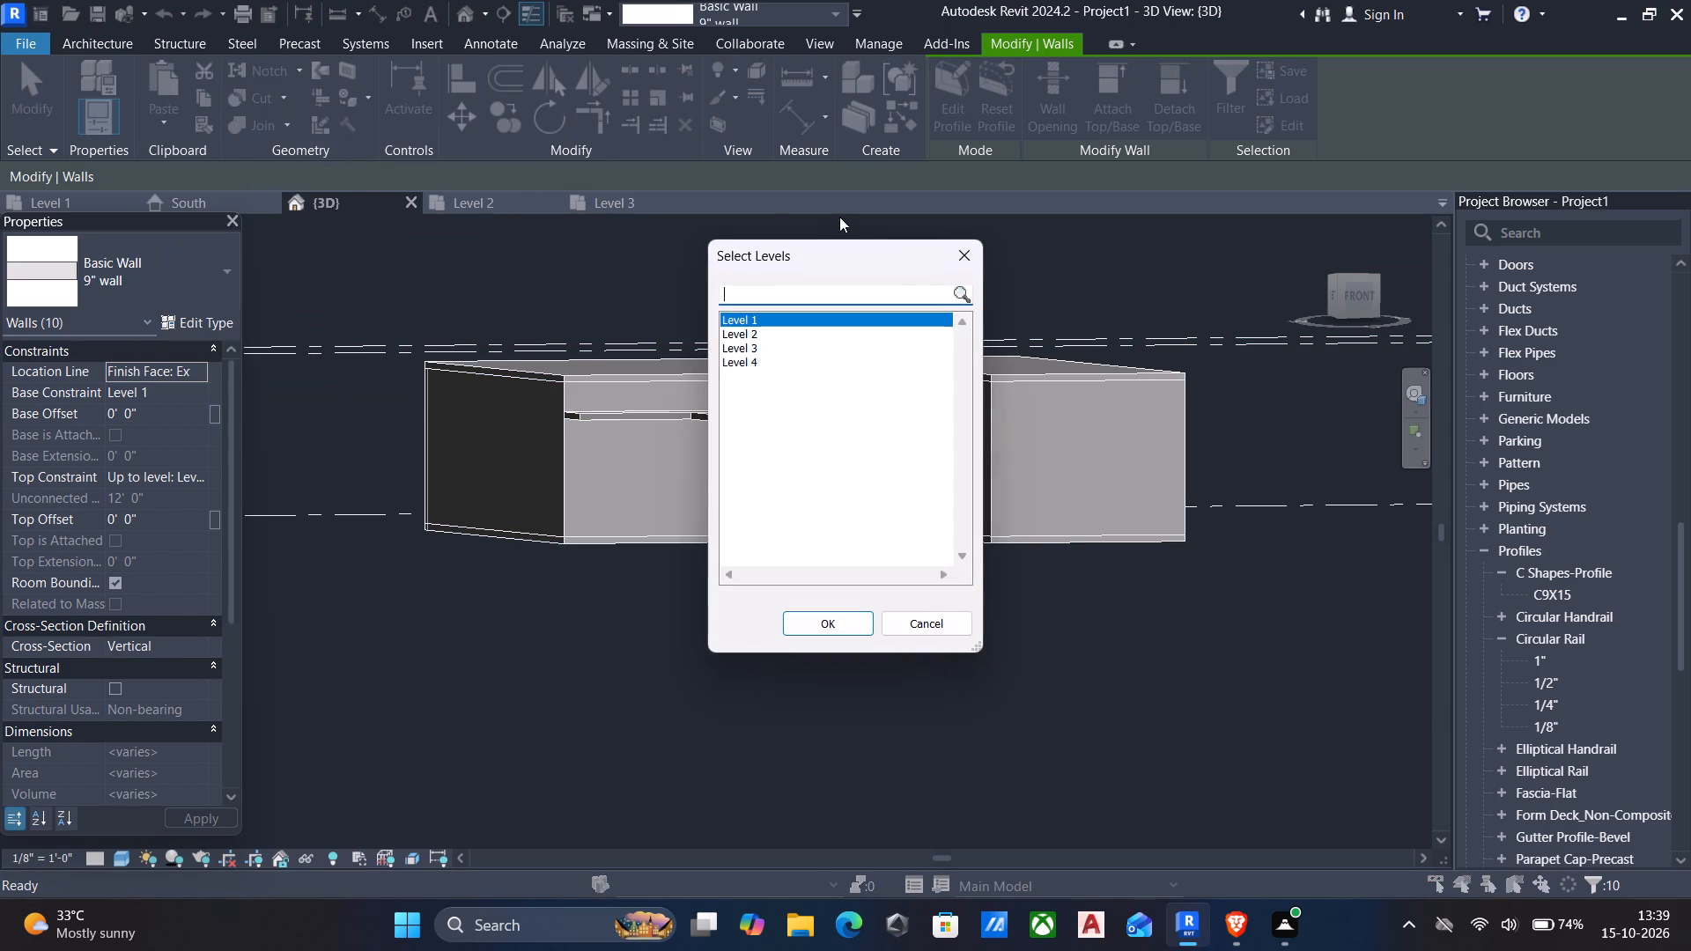
{"action": "left_click", "coordinate": [742, 343]}
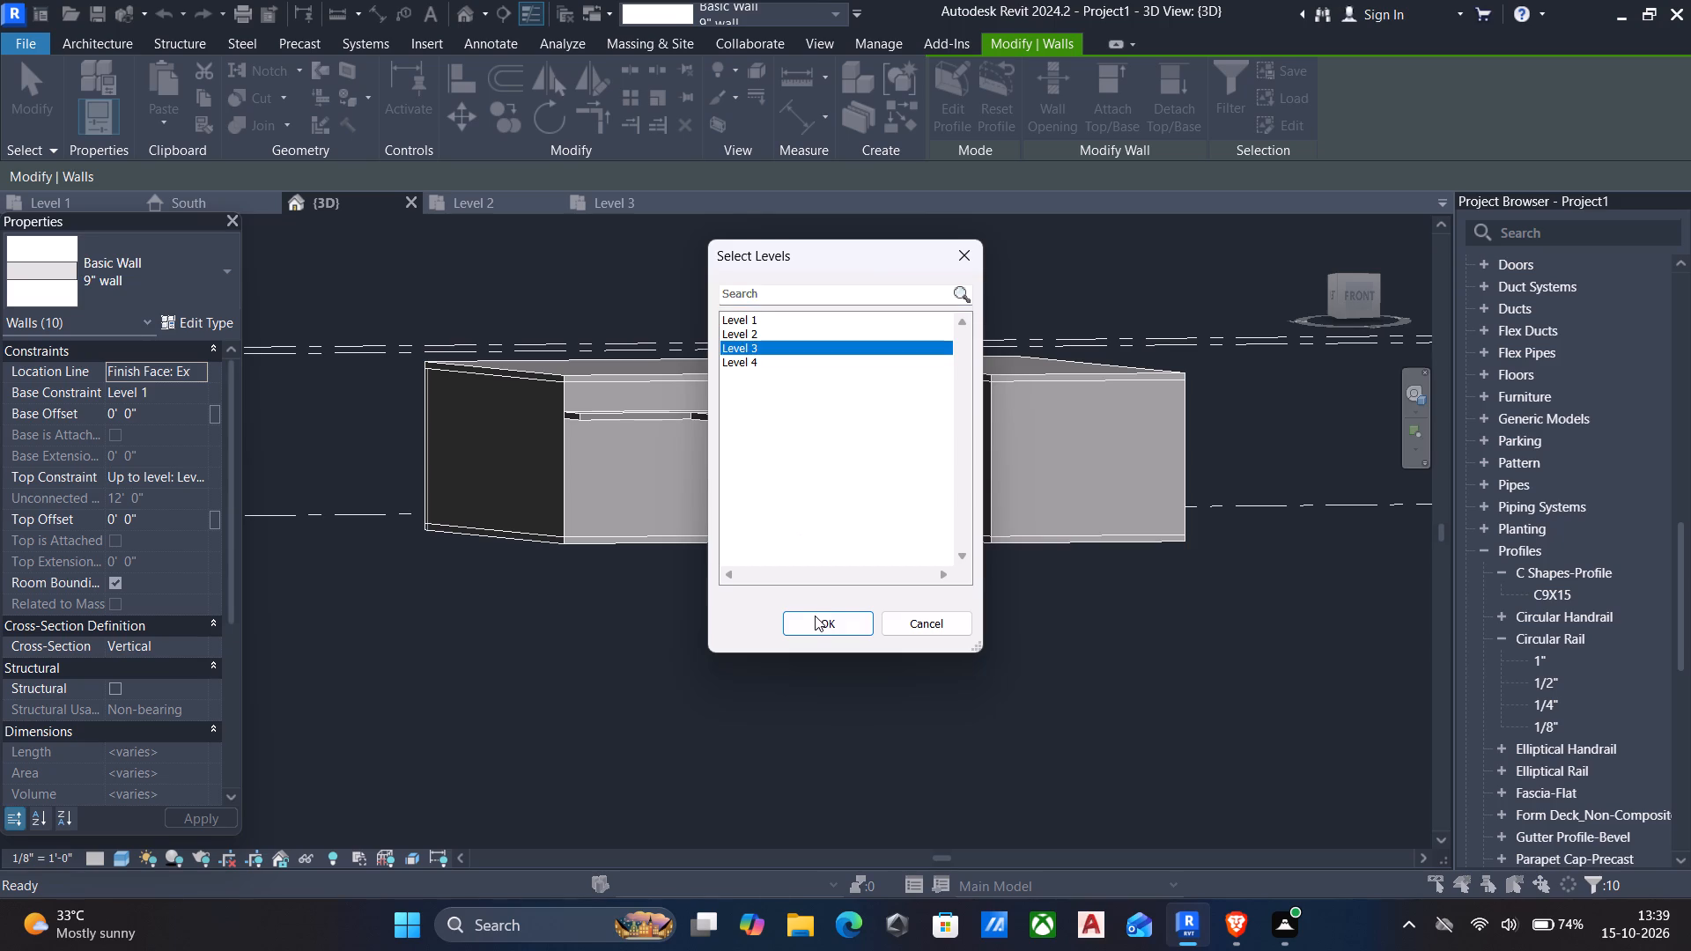
{"action": "left_click", "coordinate": [816, 622]}
{"action": "scroll", "coordinate": [894, 522], "scroll_direction": "down", "scroll_amount": 4}
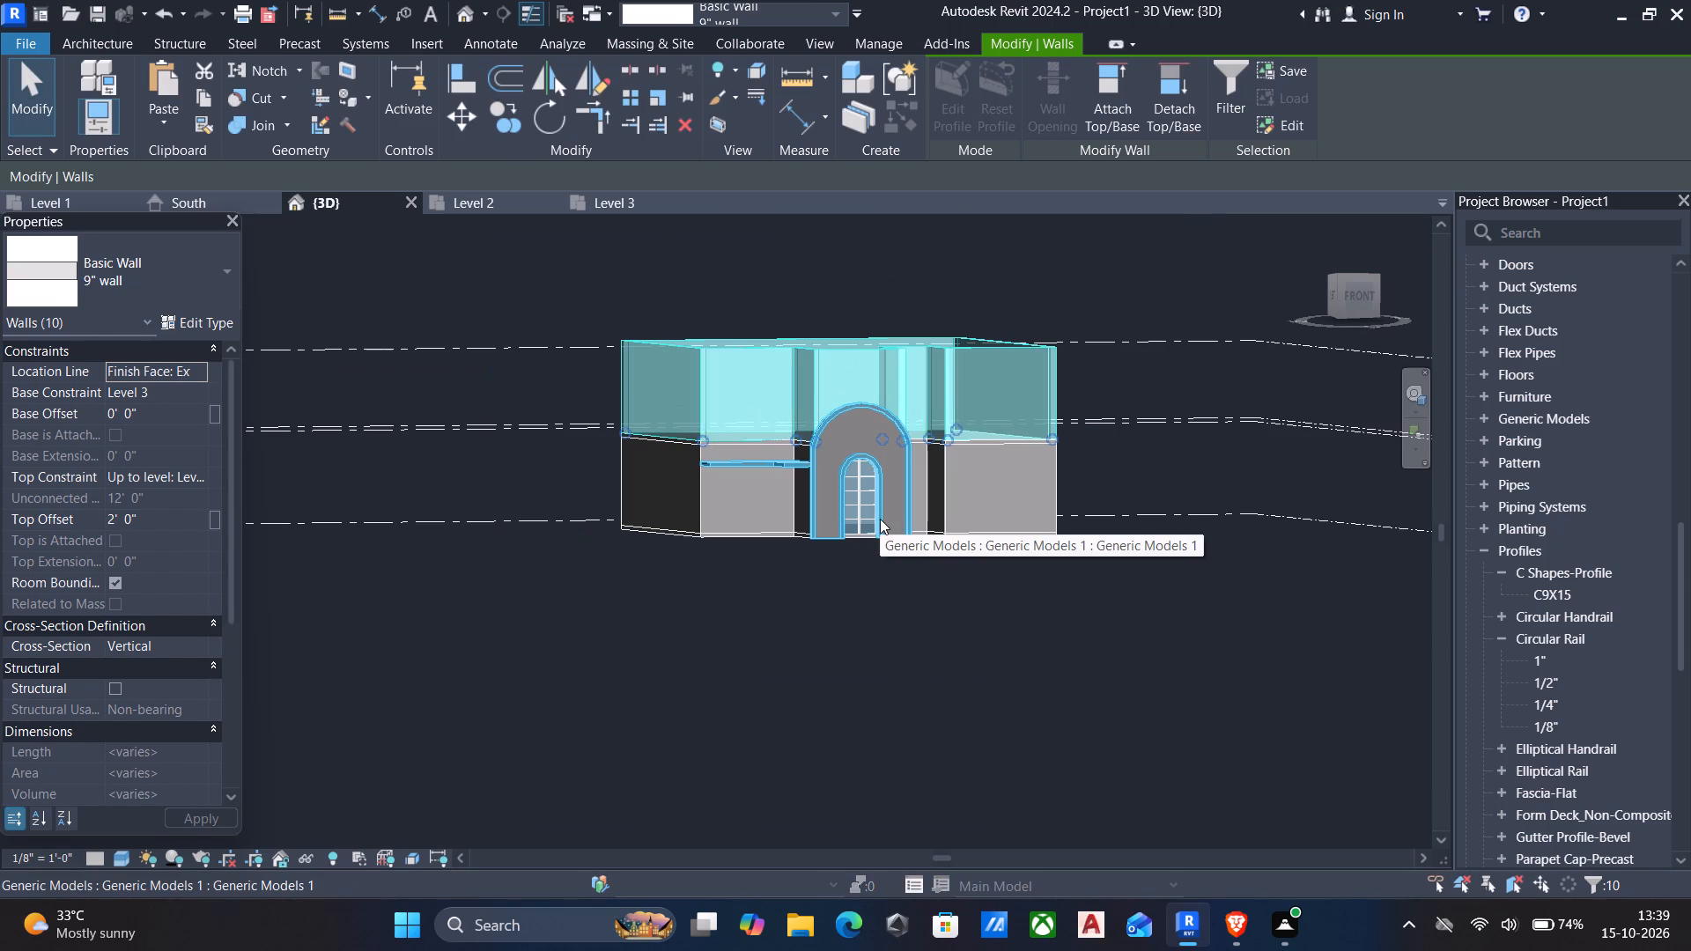
{"action": "key", "text": "Escape"}
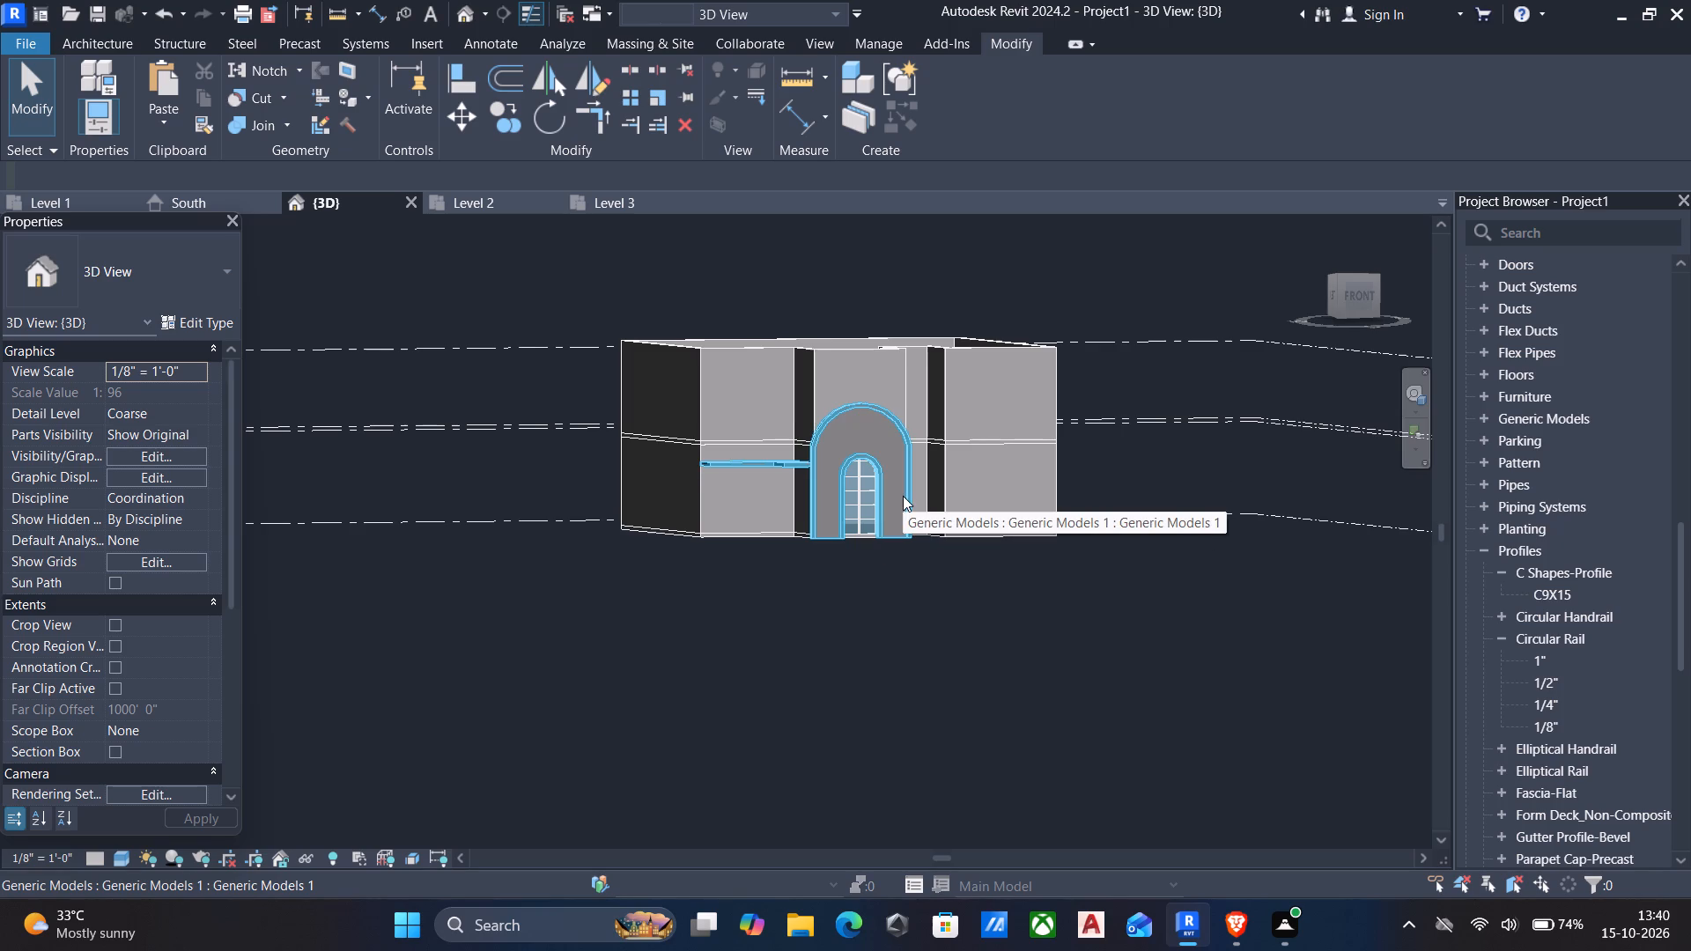
In the Level 3 floor plan, delete the front wall and both side walls of the projecting entrance bay.
{"action": "scroll", "coordinate": [1577, 375], "scroll_direction": "up", "scroll_amount": 2}
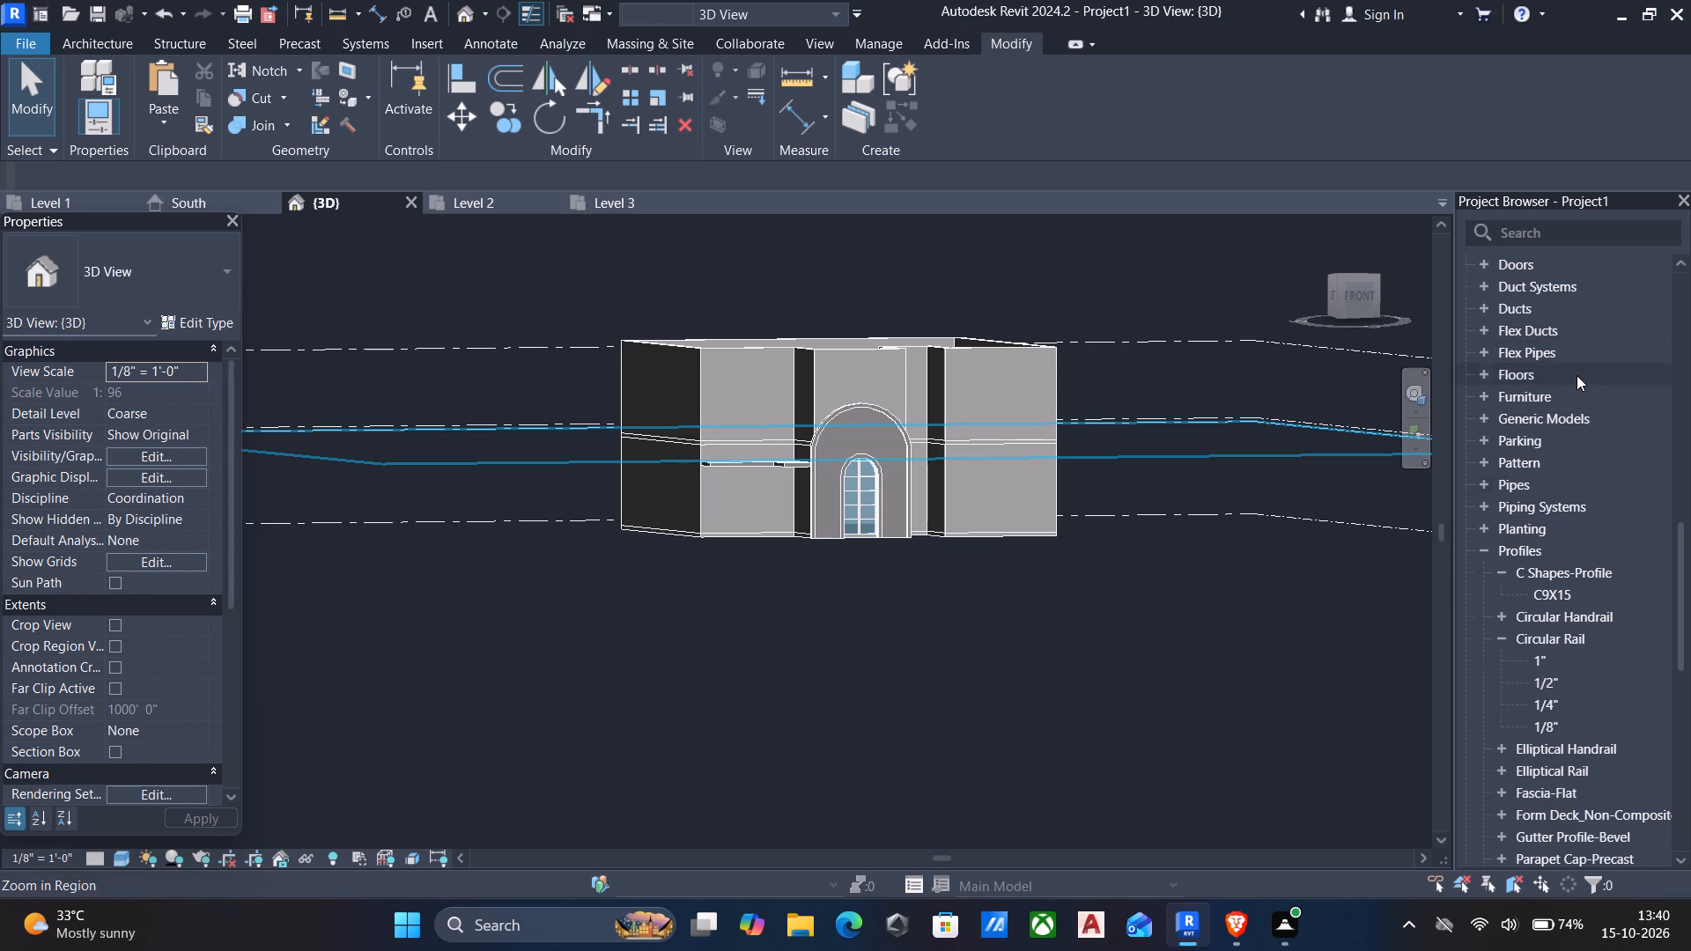
{"action": "scroll", "coordinate": [1577, 375], "scroll_direction": "up", "scroll_amount": 12}
{"action": "double_click", "coordinate": [1577, 375]}
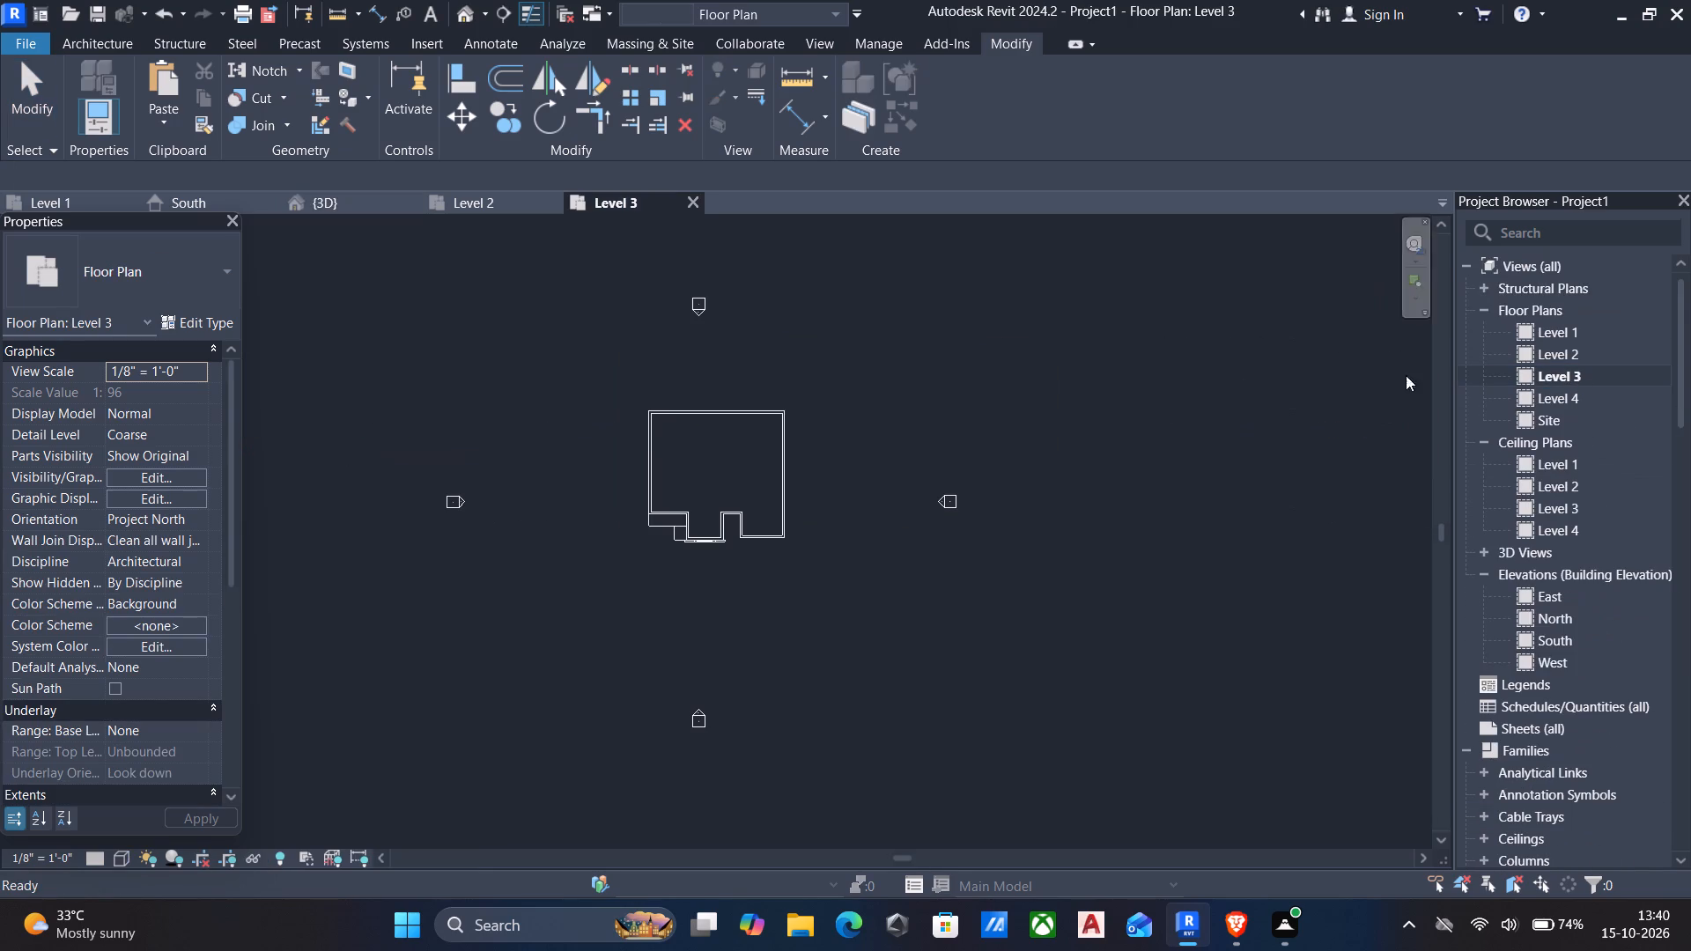
{"action": "scroll", "coordinate": [708, 549], "scroll_direction": "up", "scroll_amount": 10}
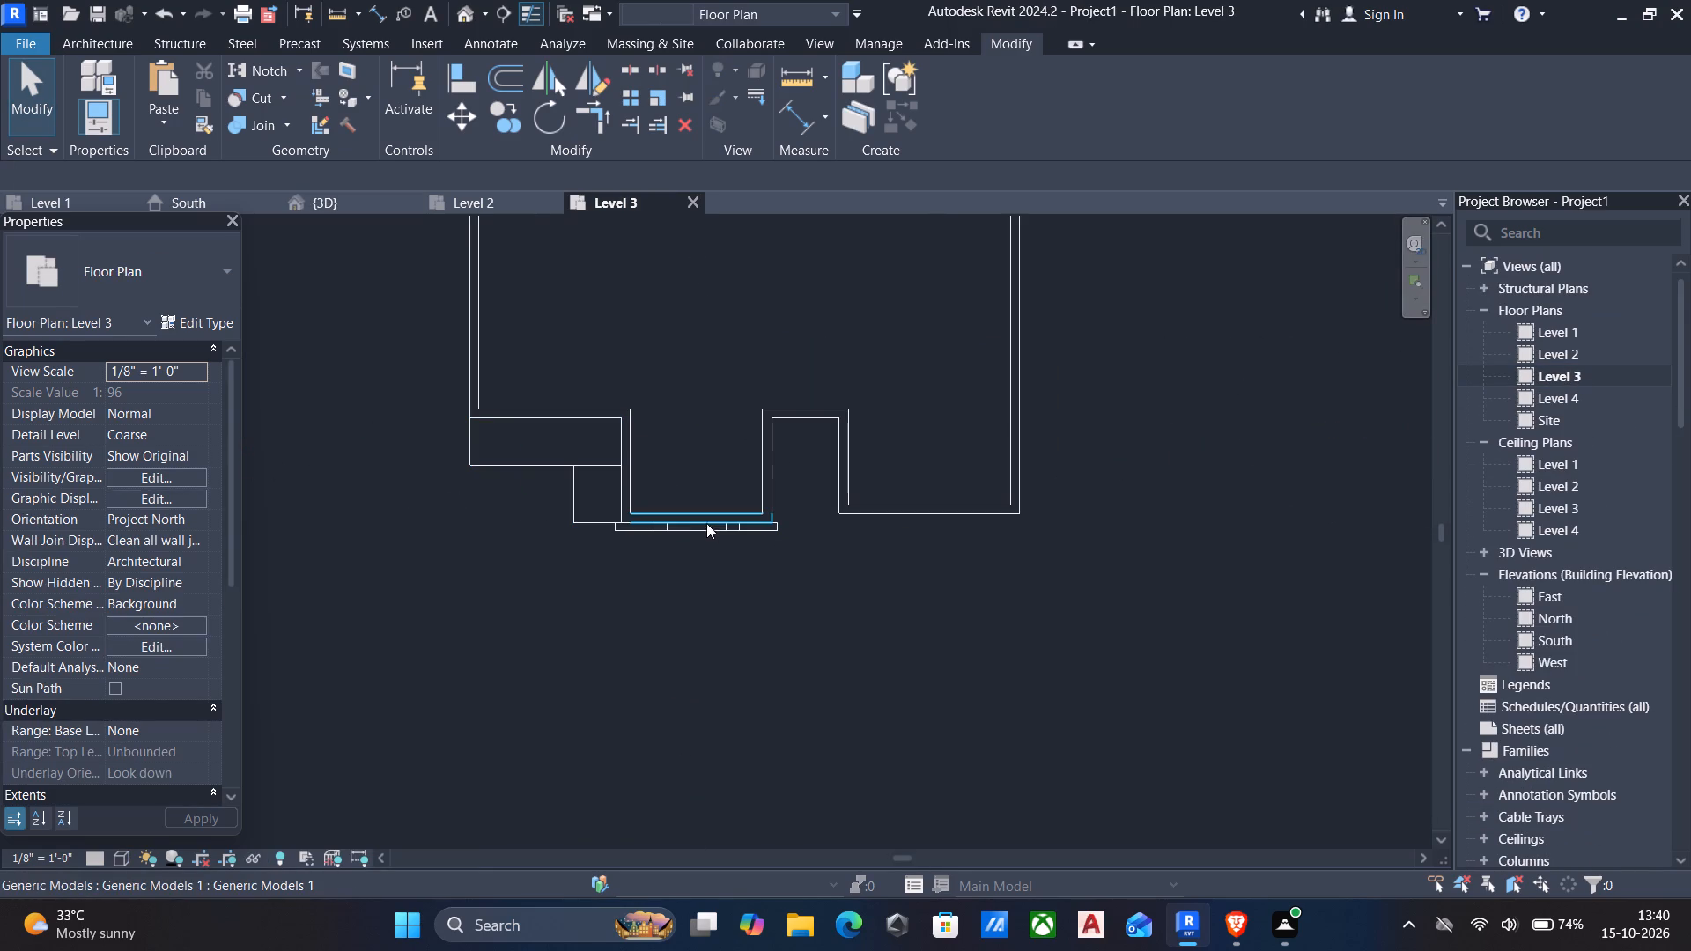
{"action": "left_click", "coordinate": [708, 519]}
{"action": "key", "text": "Delete"}
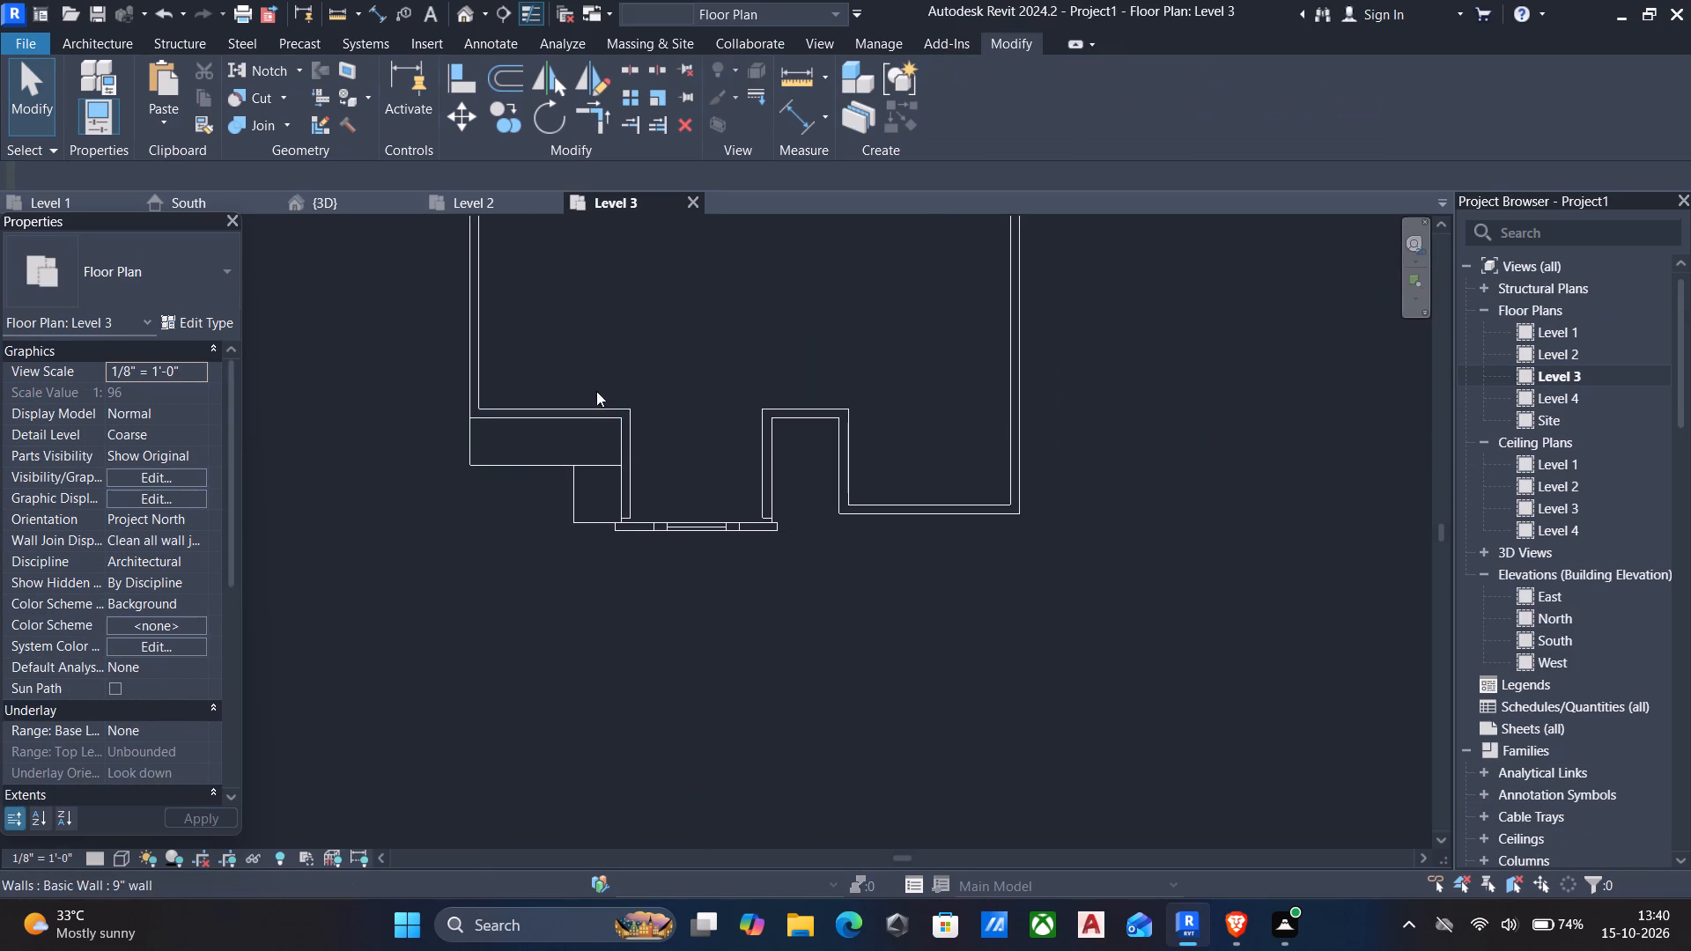
{"action": "left_click", "coordinate": [625, 441]}
{"action": "key", "text": "Delete"}
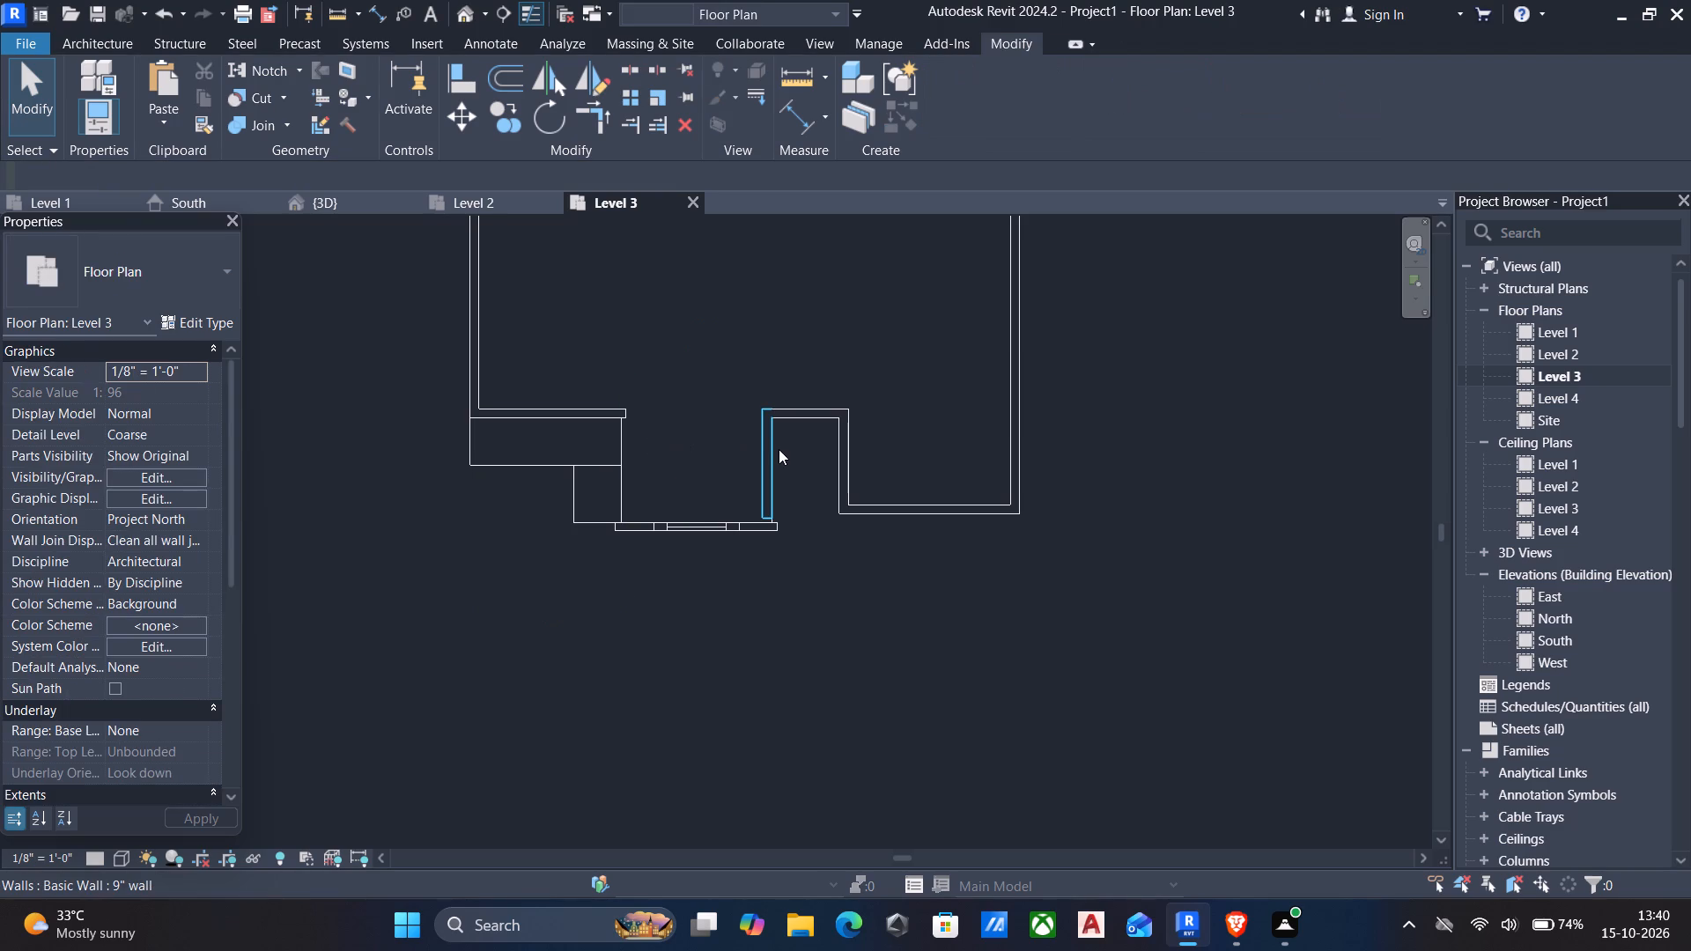
{"action": "left_click", "coordinate": [775, 450]}
{"action": "key", "text": "Delete"}
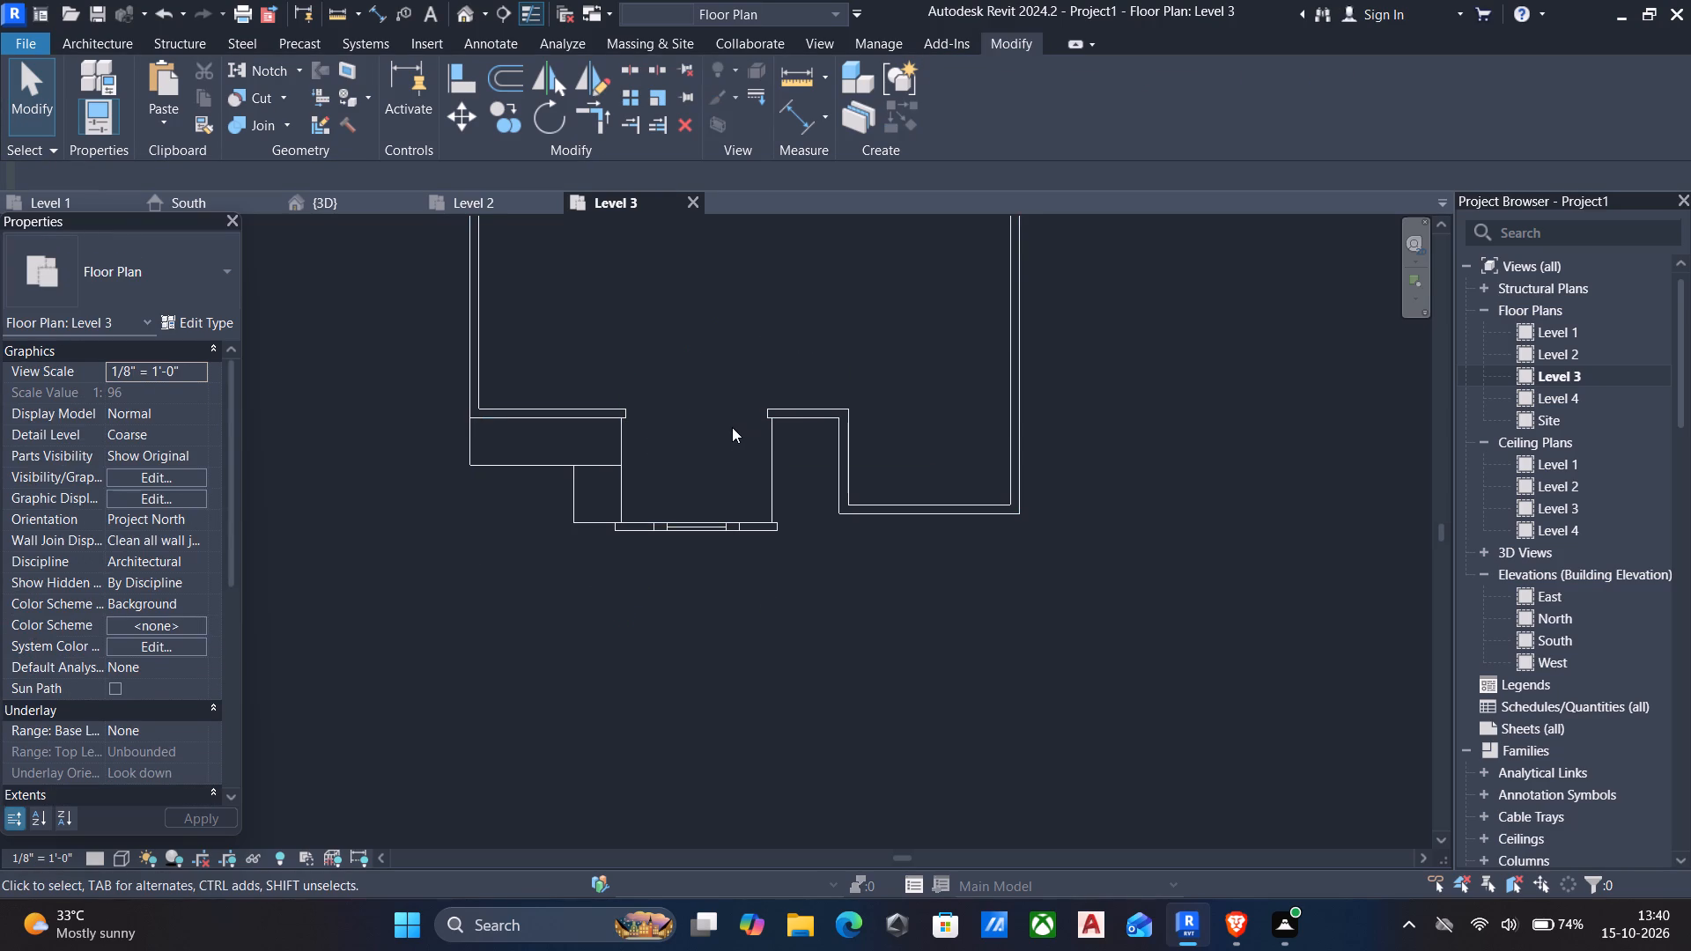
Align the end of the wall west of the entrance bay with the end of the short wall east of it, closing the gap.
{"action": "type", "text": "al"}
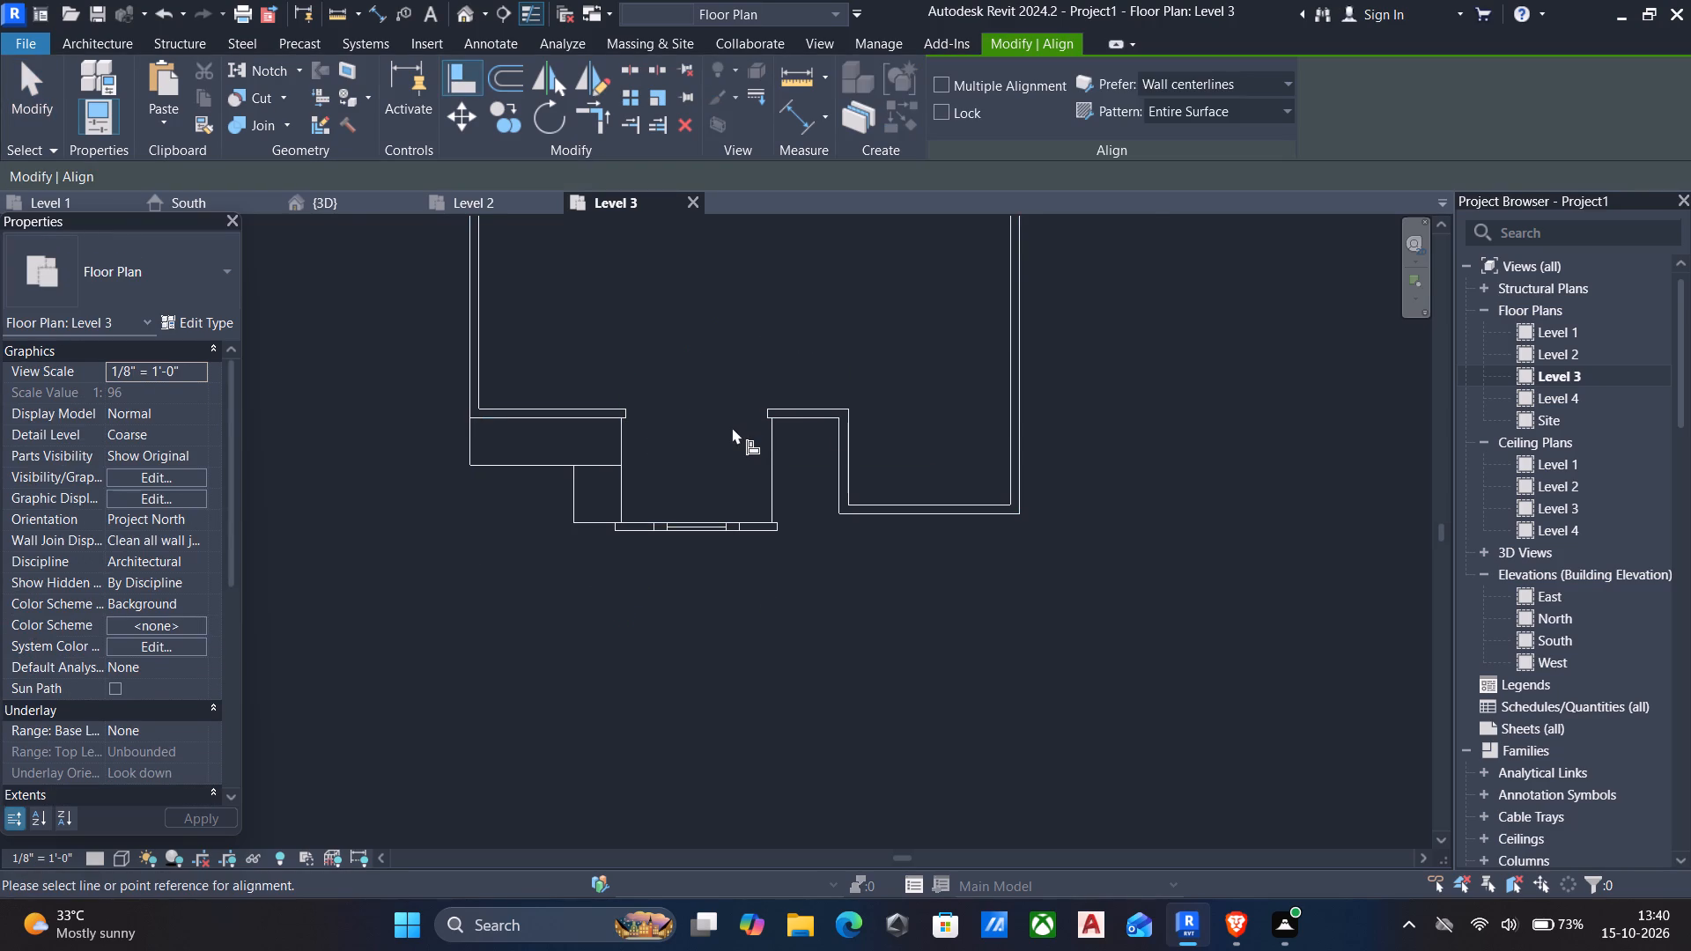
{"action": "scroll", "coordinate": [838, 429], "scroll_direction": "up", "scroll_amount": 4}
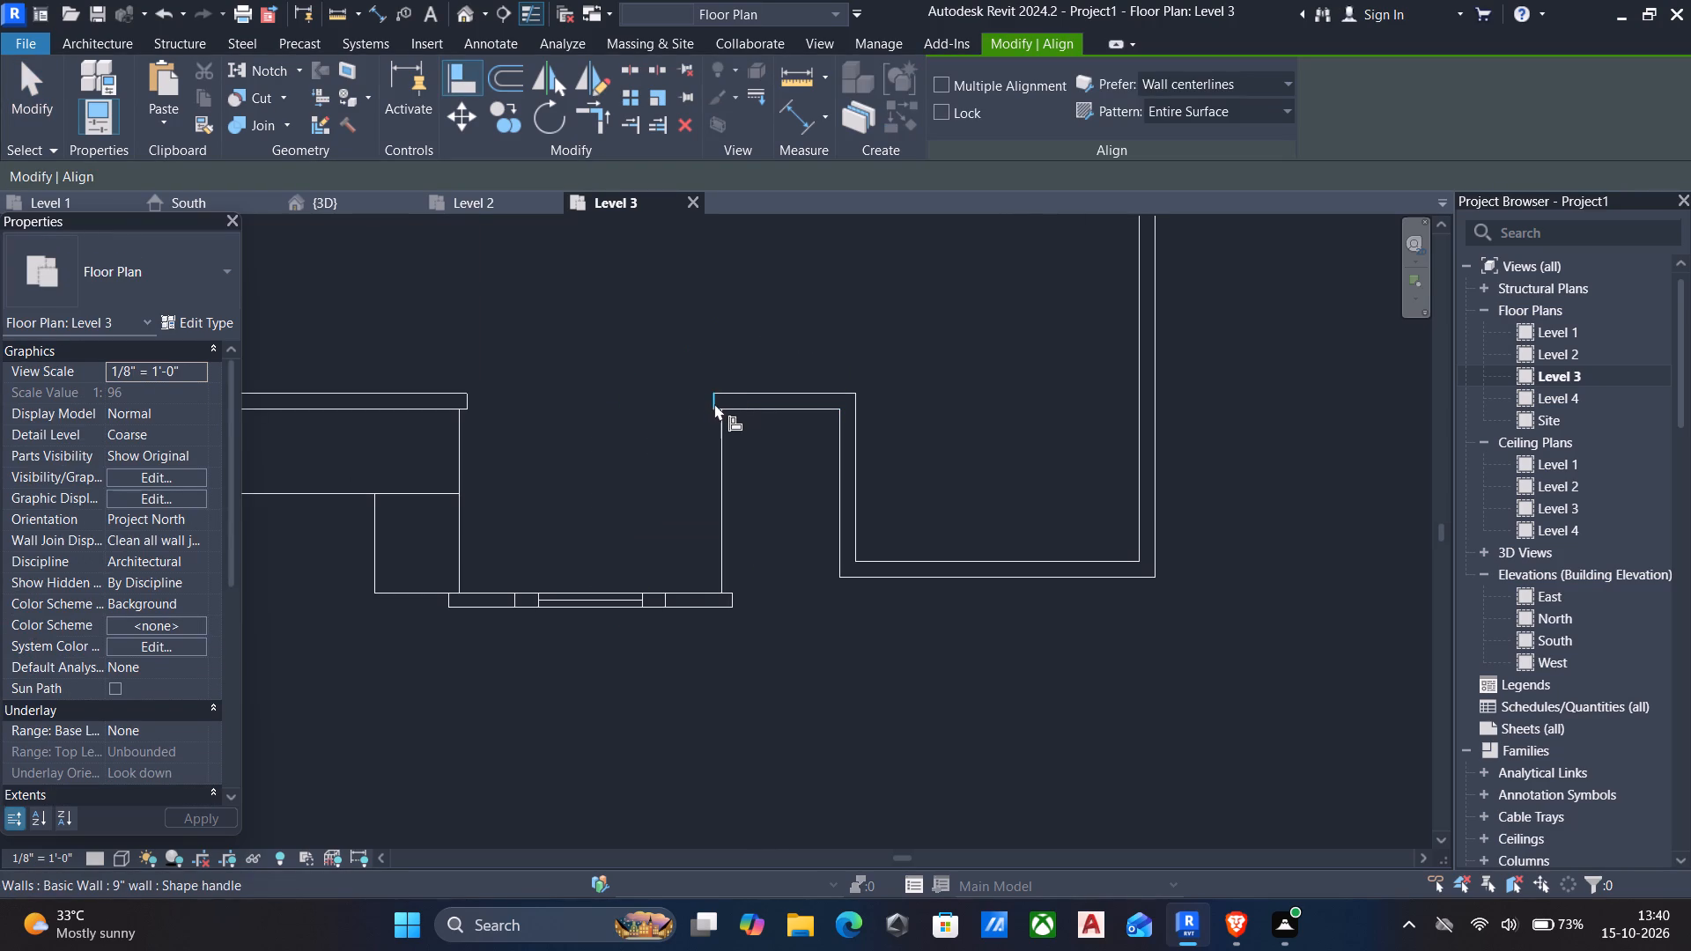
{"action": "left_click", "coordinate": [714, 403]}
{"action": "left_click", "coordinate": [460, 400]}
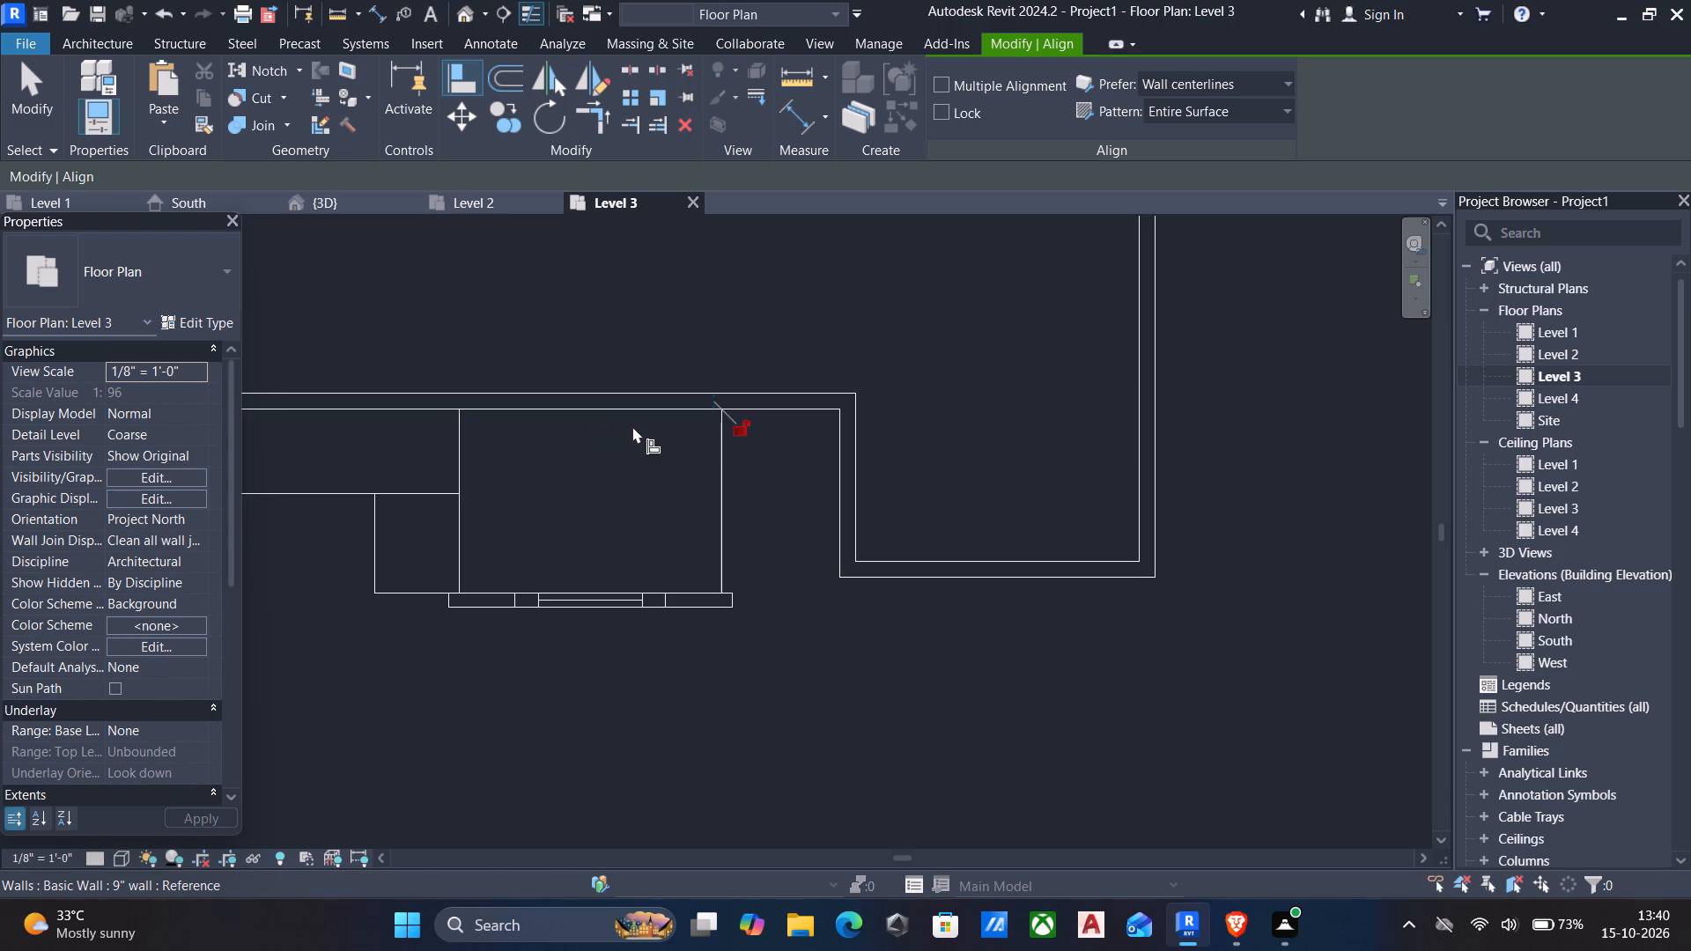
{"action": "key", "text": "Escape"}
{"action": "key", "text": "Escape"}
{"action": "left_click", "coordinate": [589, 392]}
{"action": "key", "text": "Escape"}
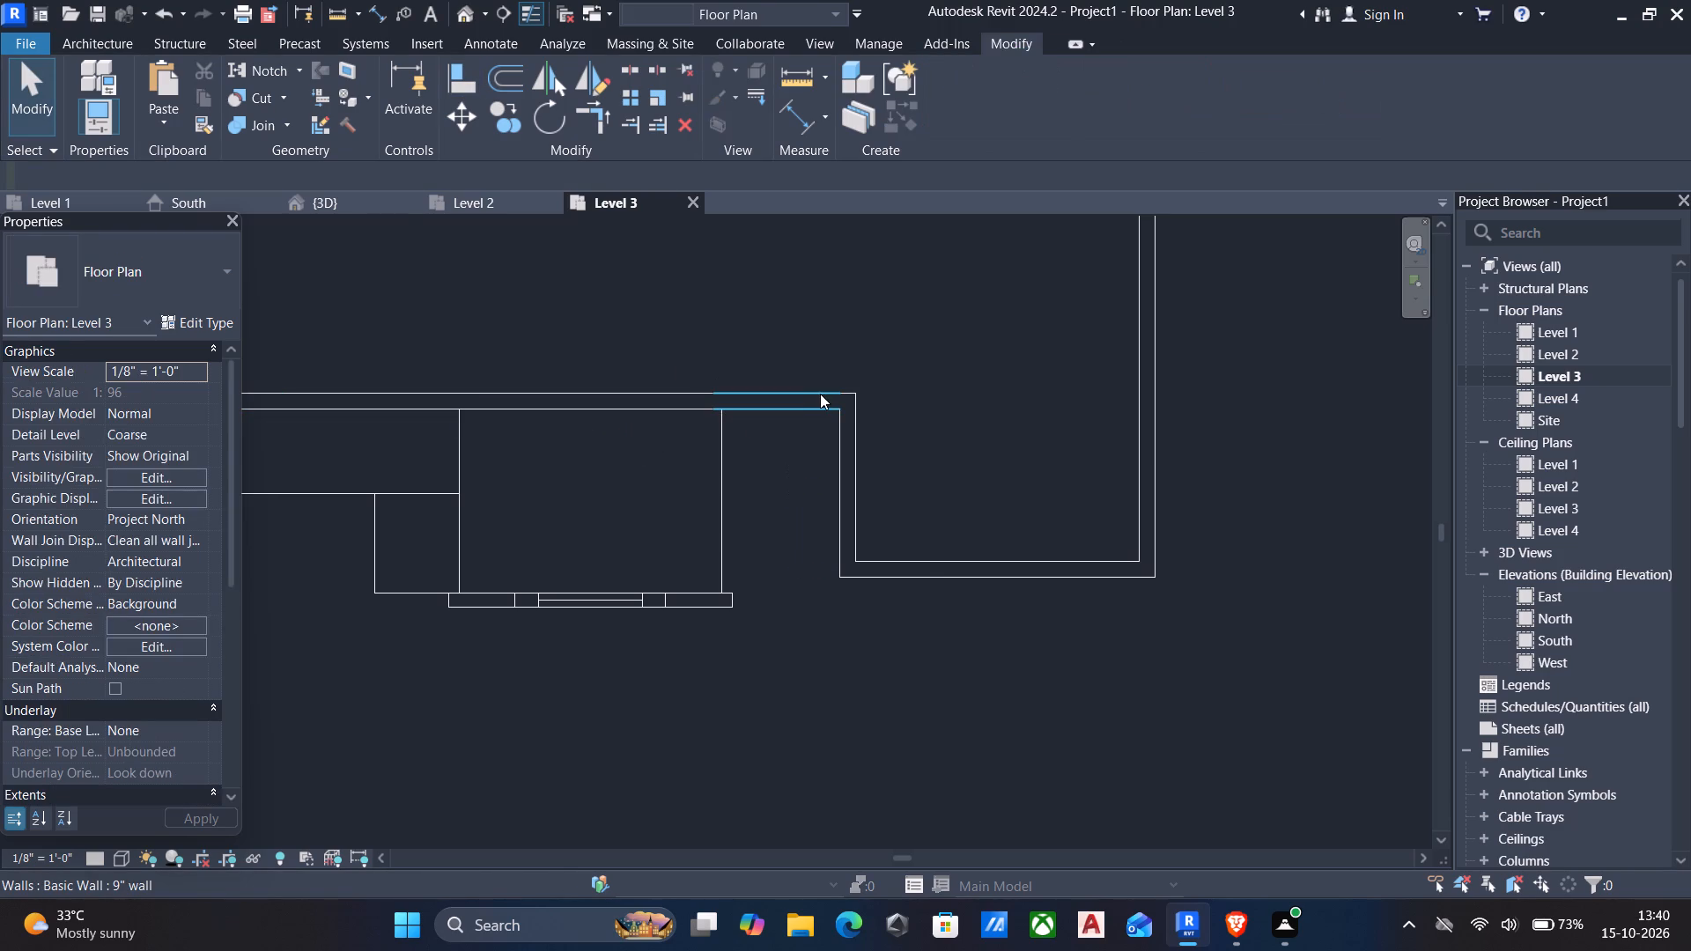
Delete the short wall segment east of the entrance bay and trim the long front wall to the adjacent perpendicular wall, forming one corner.
{"action": "left_click", "coordinate": [820, 394]}
{"action": "key", "text": "Delete"}
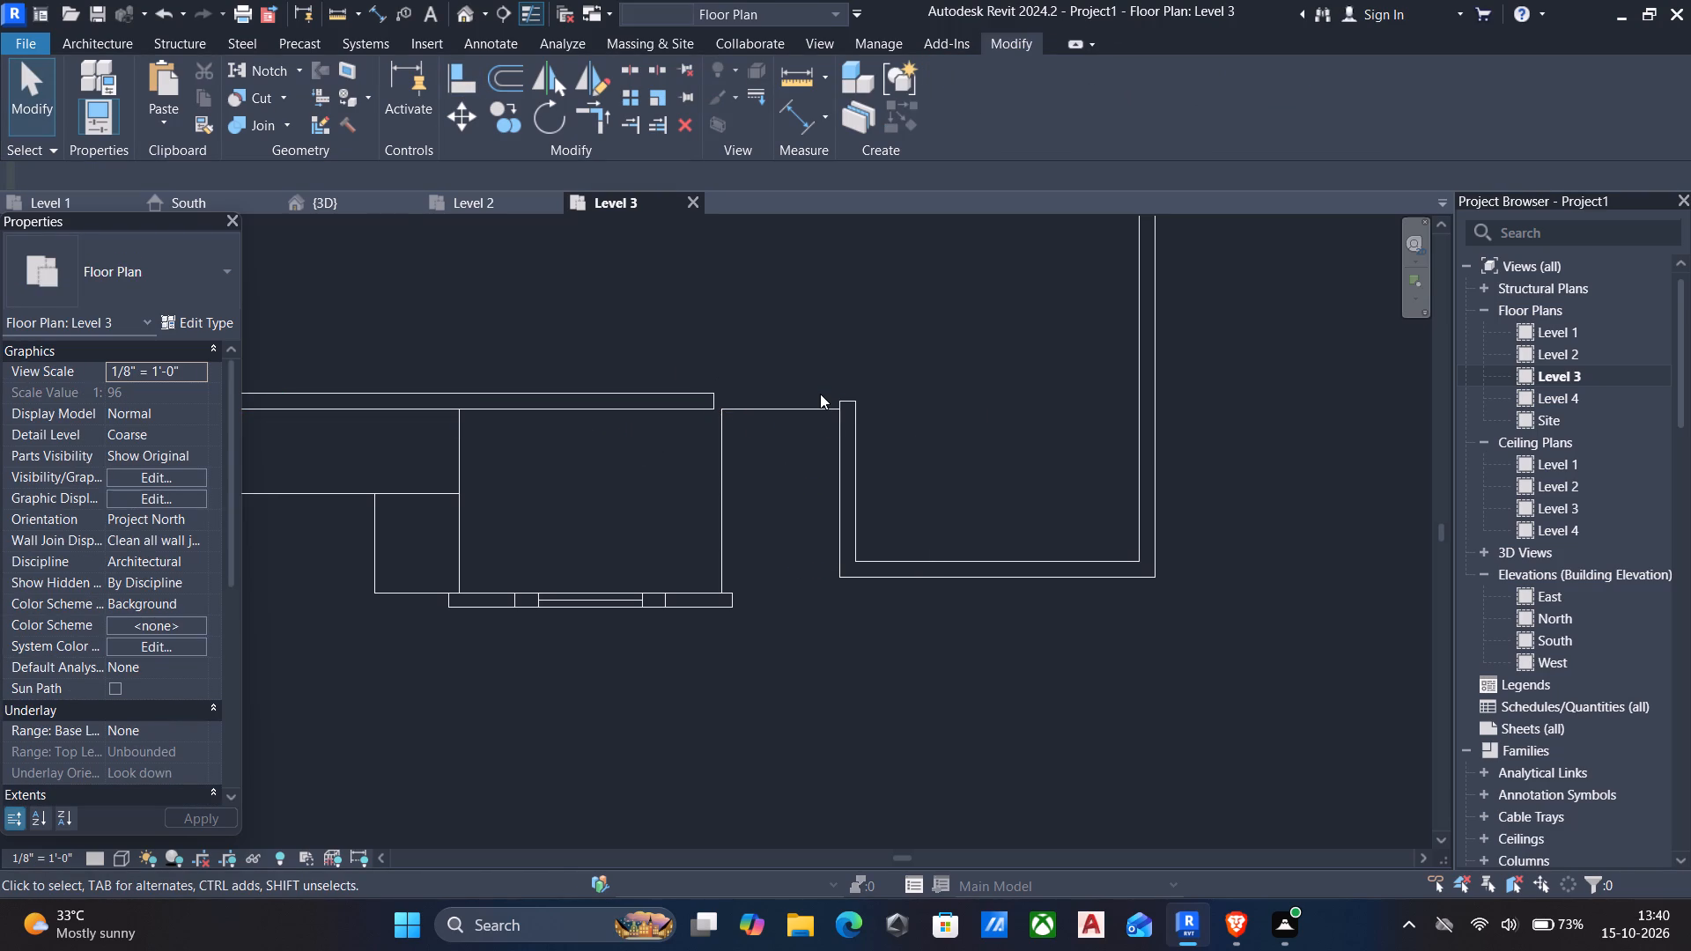
{"action": "type", "text": "tr"}
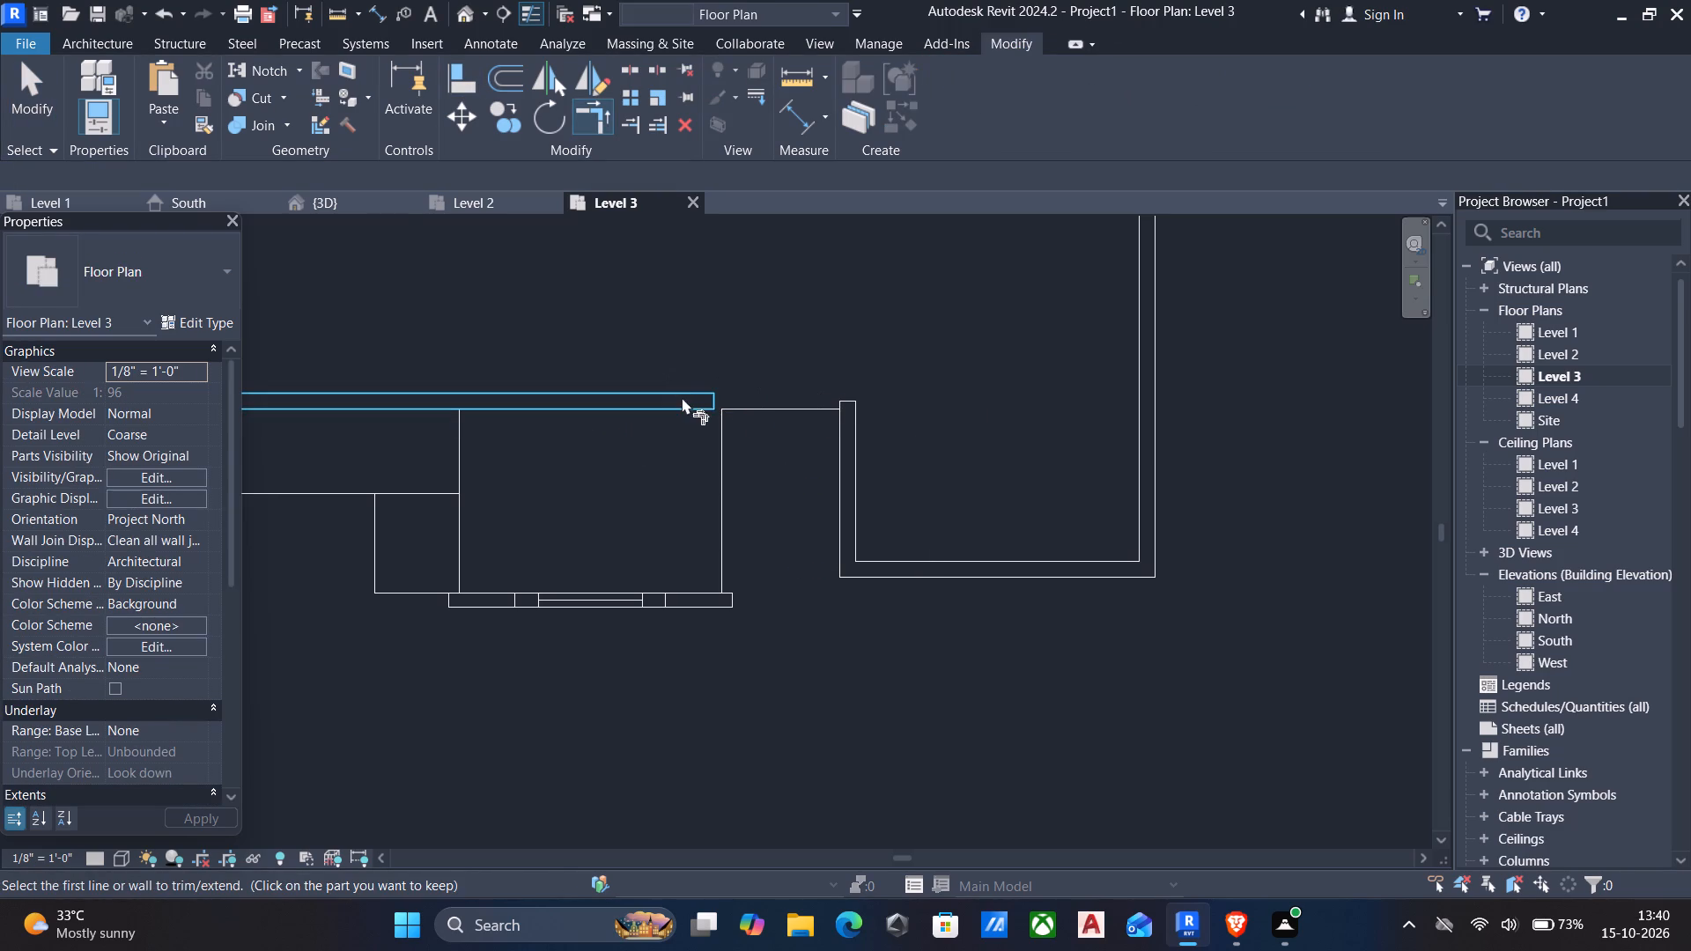
{"action": "left_click", "coordinate": [682, 397]}
{"action": "left_click", "coordinate": [855, 447]}
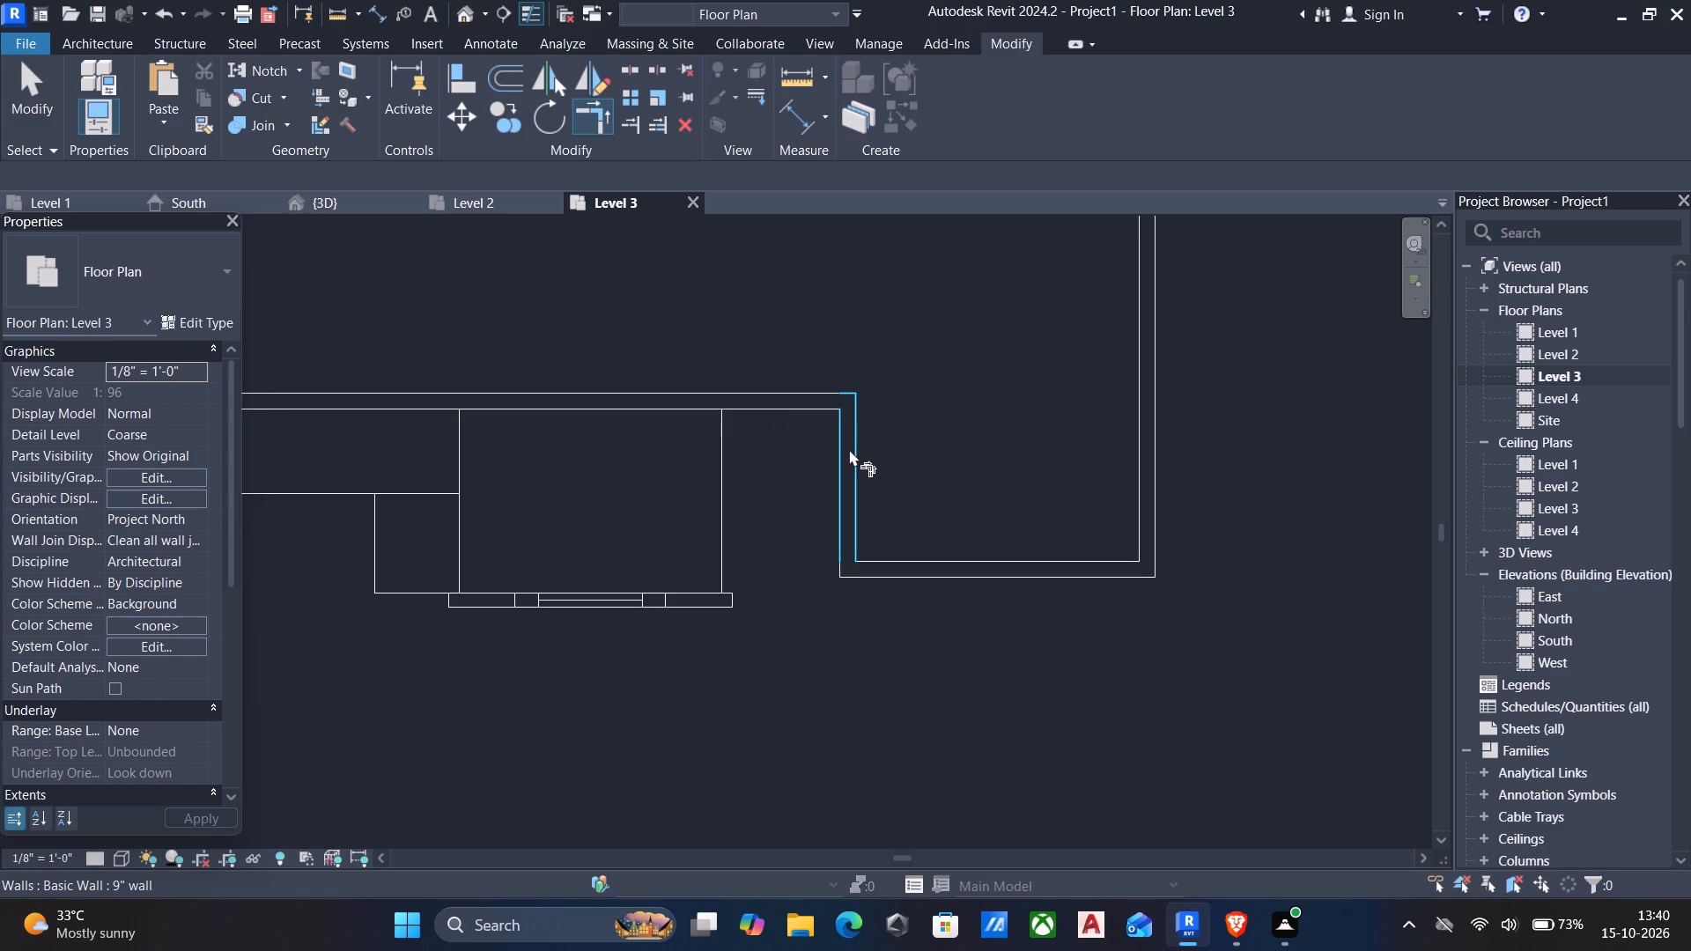
{"action": "key", "text": "Escape"}
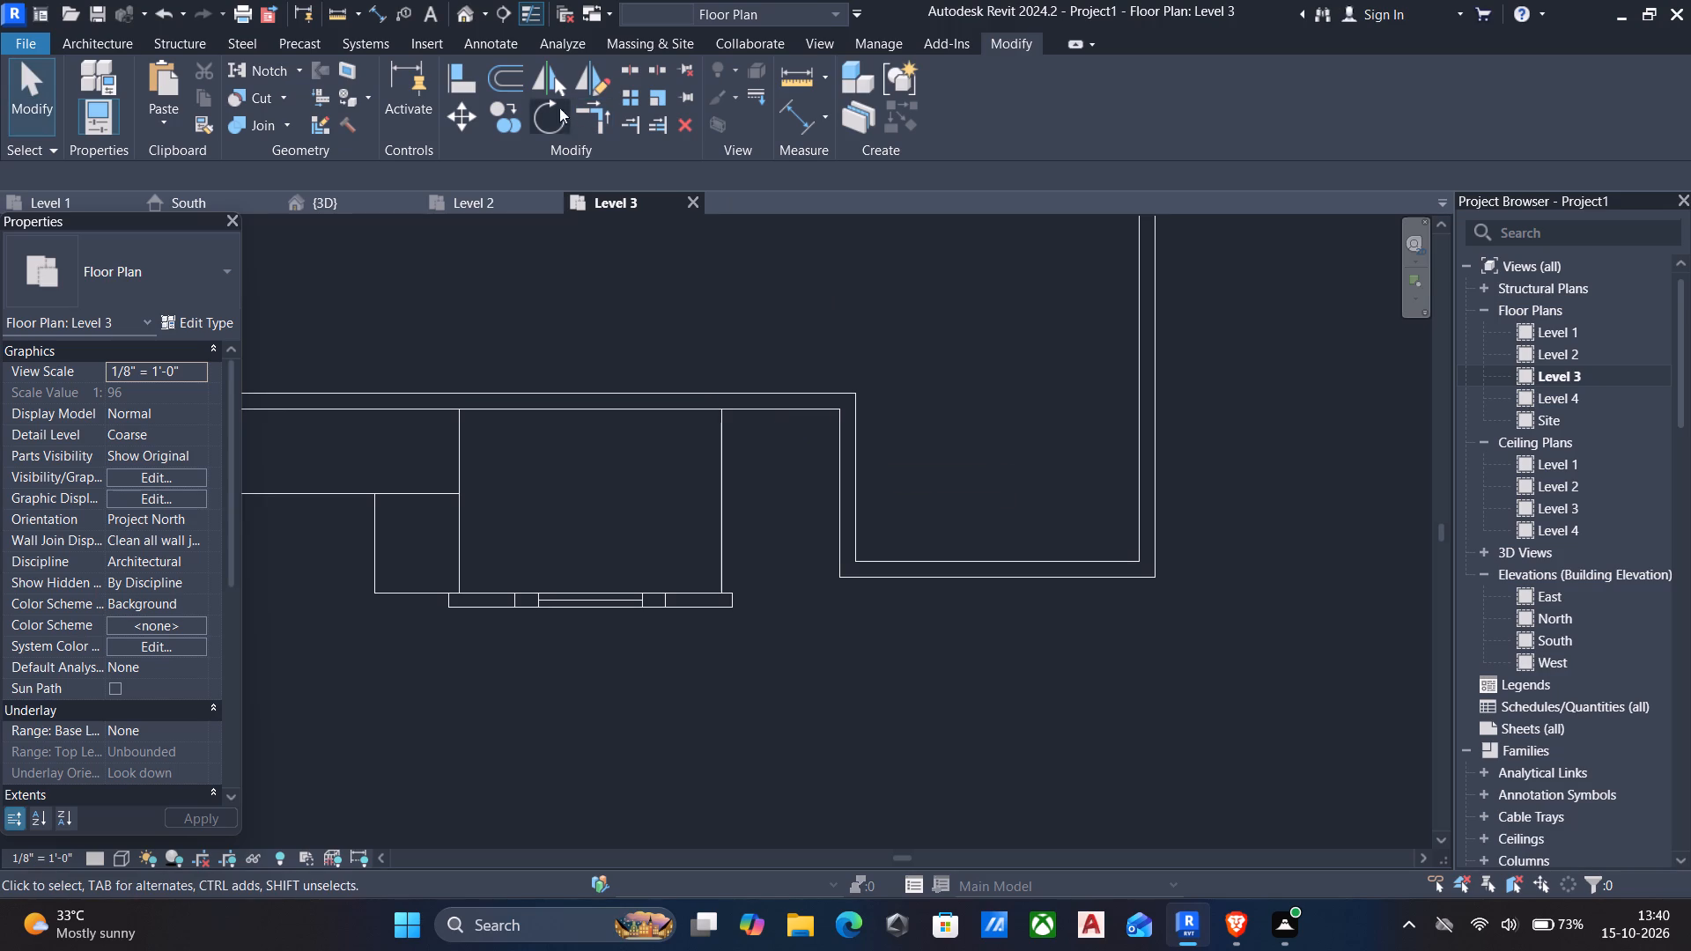
Examine the trimmed upper-storey walls and the floor edge around the arched entrance in the 3D view.
{"action": "left_click", "coordinate": [461, 19]}
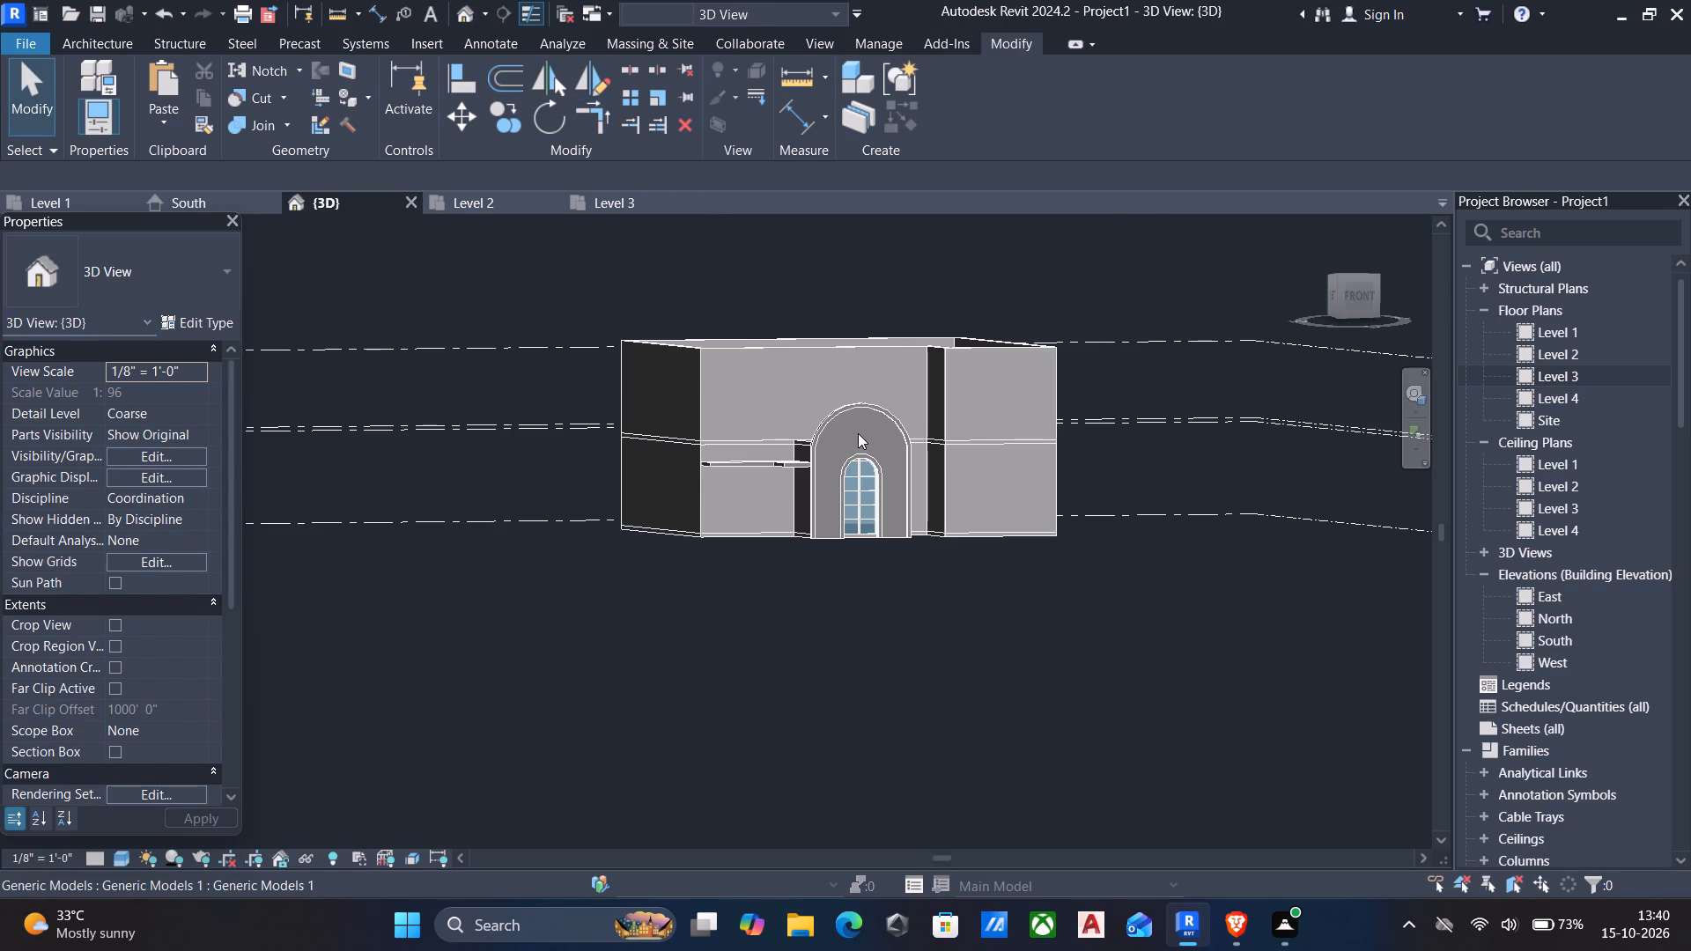
{"action": "middle_click_drag", "start_coordinate": [833, 432], "coordinate": [942, 680], "text": "shift"}
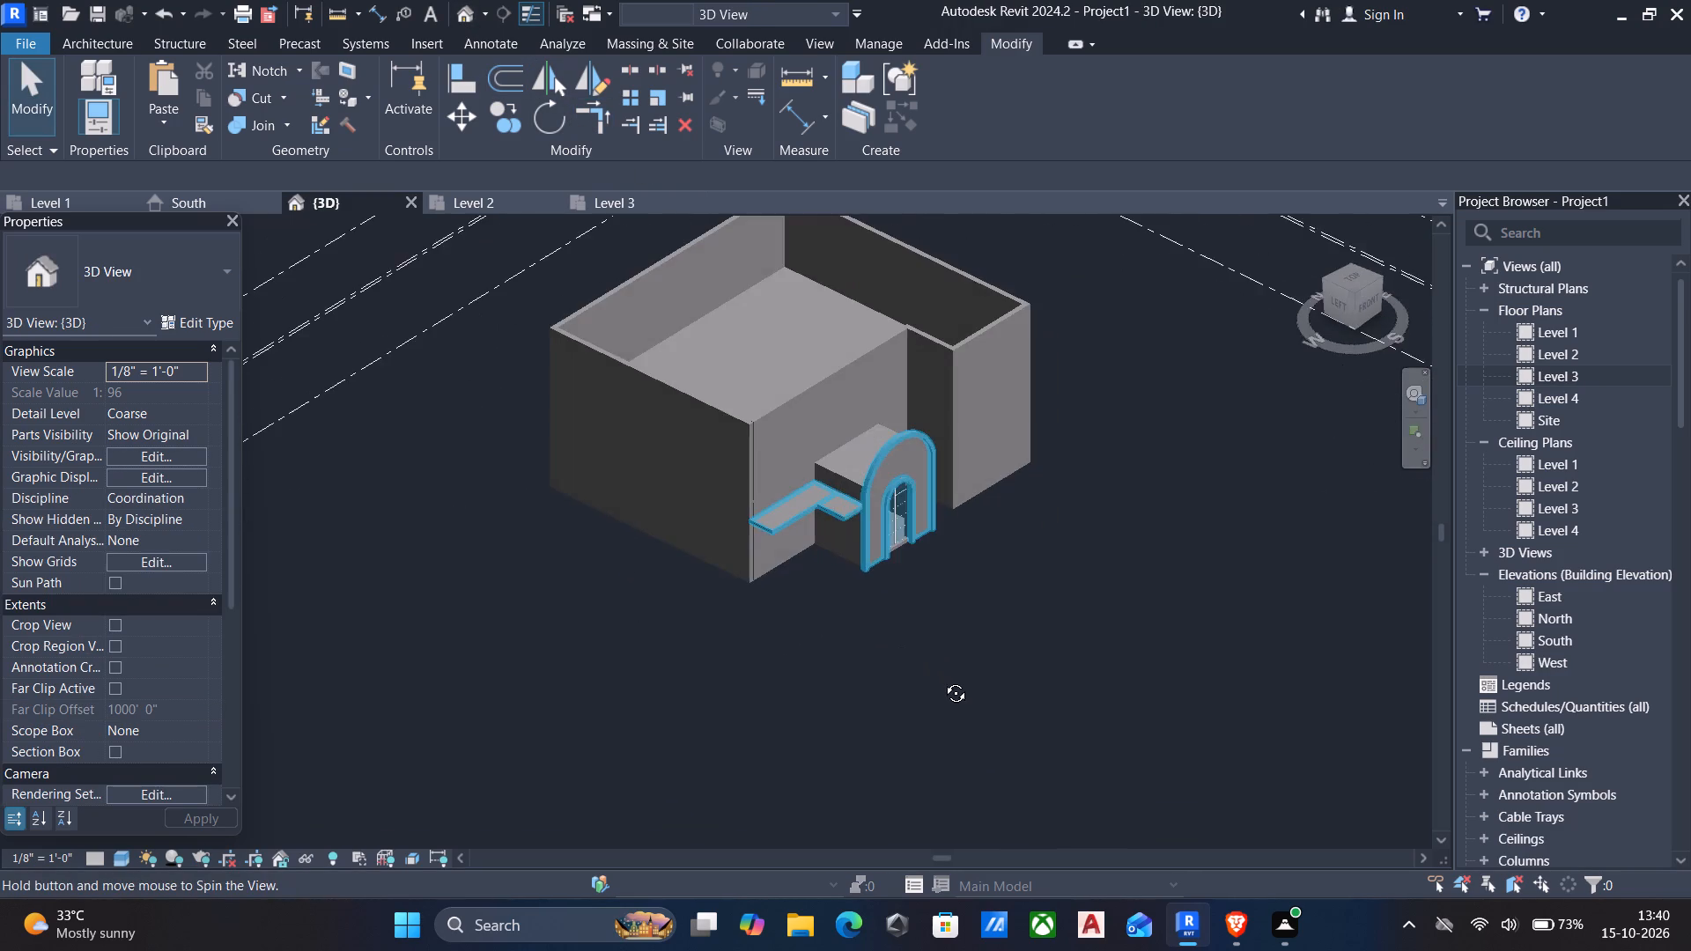
{"action": "middle_click_drag", "start_coordinate": [942, 680], "coordinate": [1007, 532], "text": "shift"}
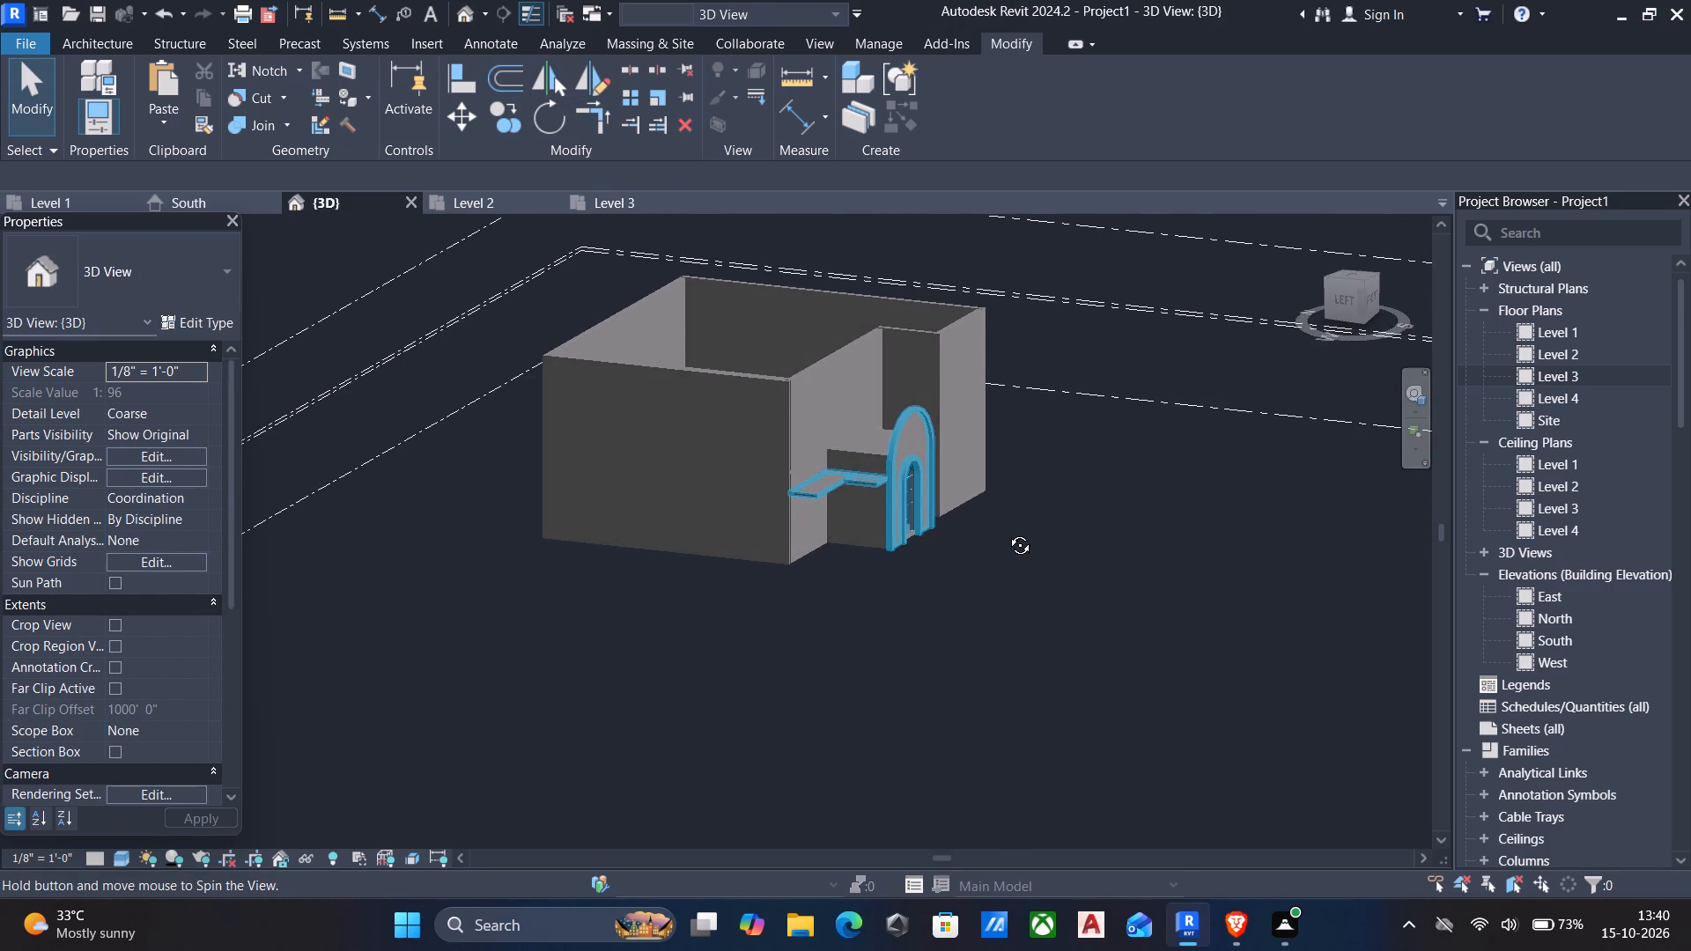
{"action": "middle_click_drag", "start_coordinate": [1007, 532], "coordinate": [932, 546], "text": "shift"}
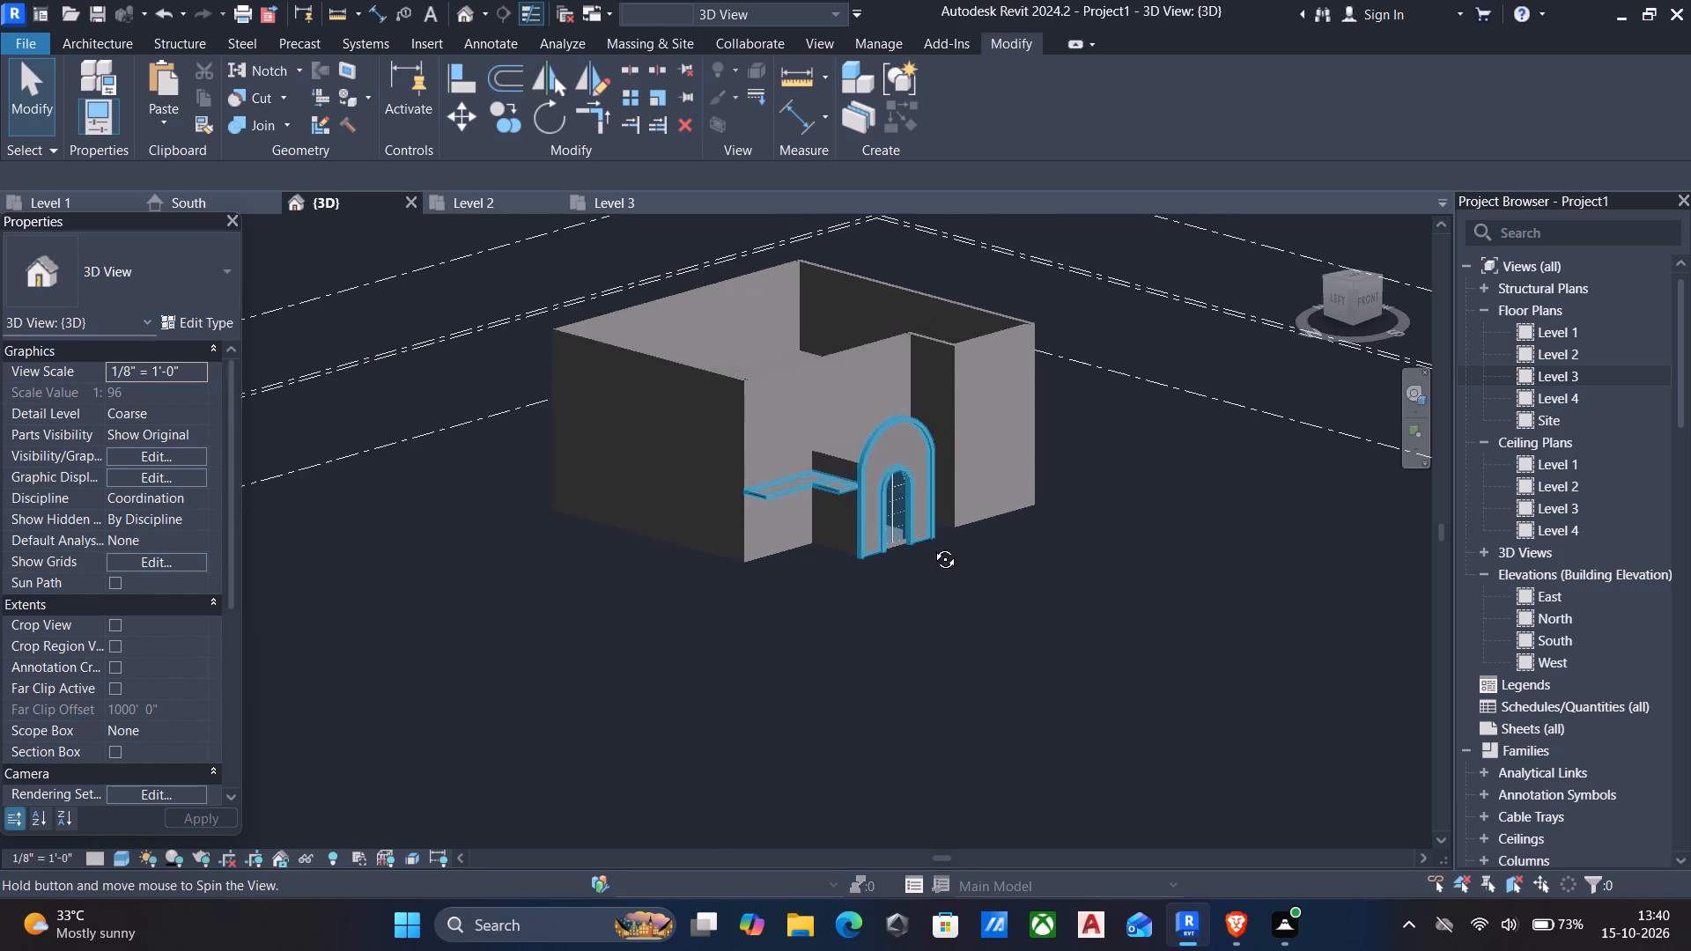
{"action": "middle_click_drag", "start_coordinate": [932, 546], "coordinate": [895, 542], "text": "shift"}
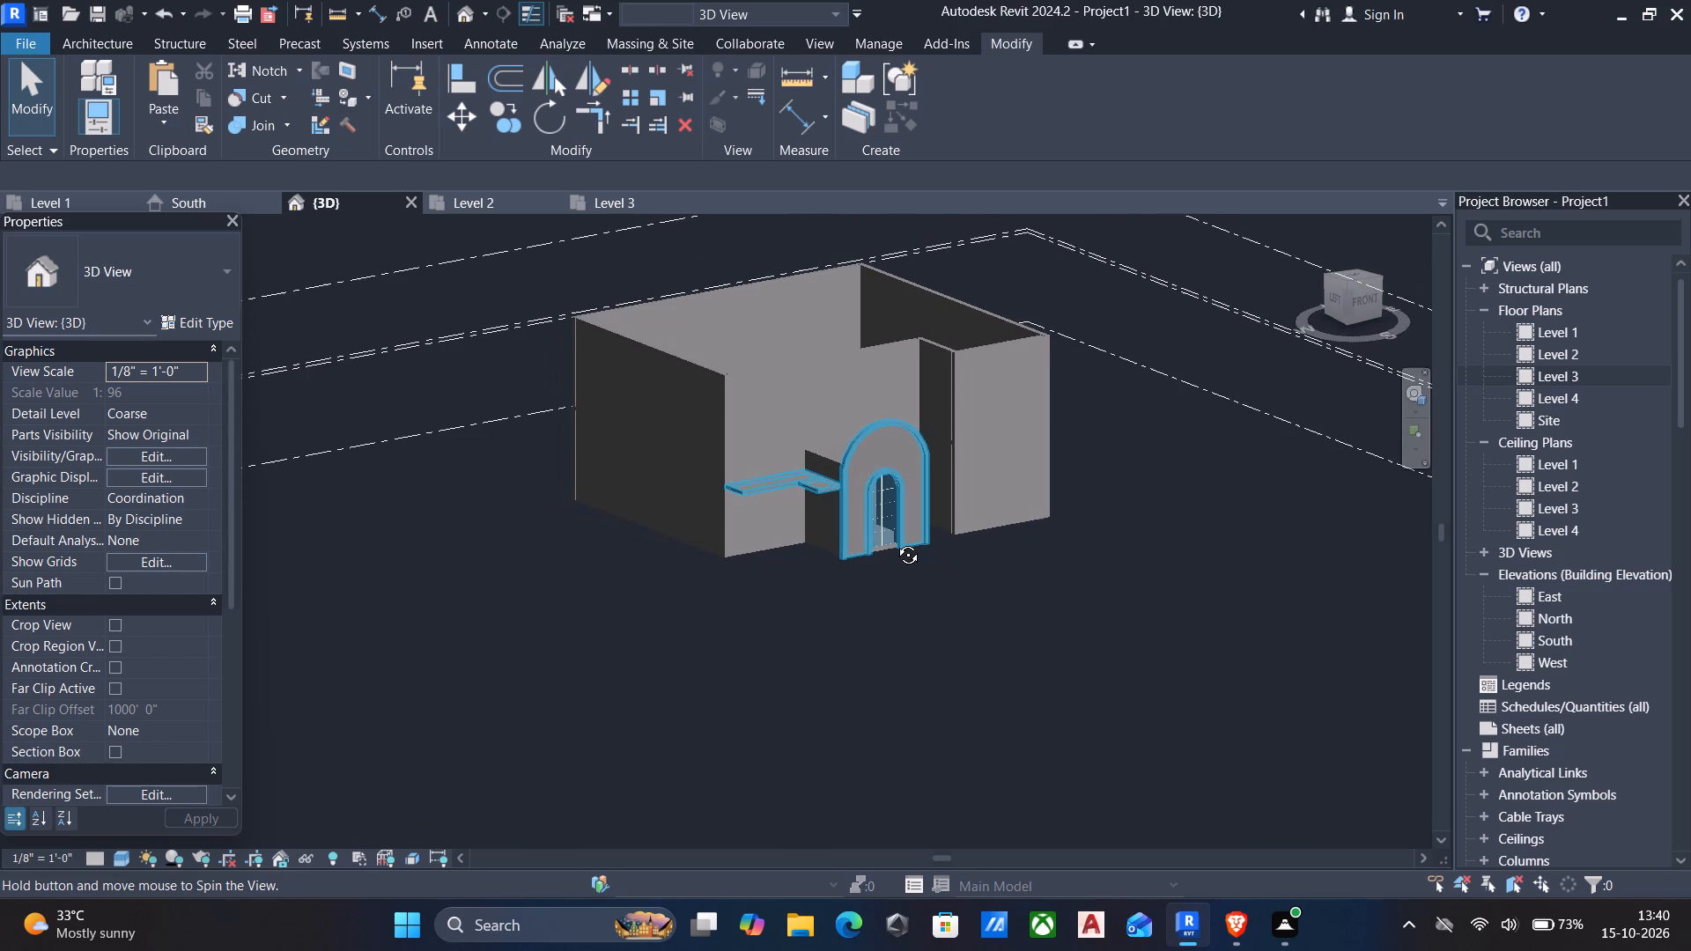
{"action": "middle_click_drag", "start_coordinate": [895, 542], "coordinate": [928, 534], "text": "shift"}
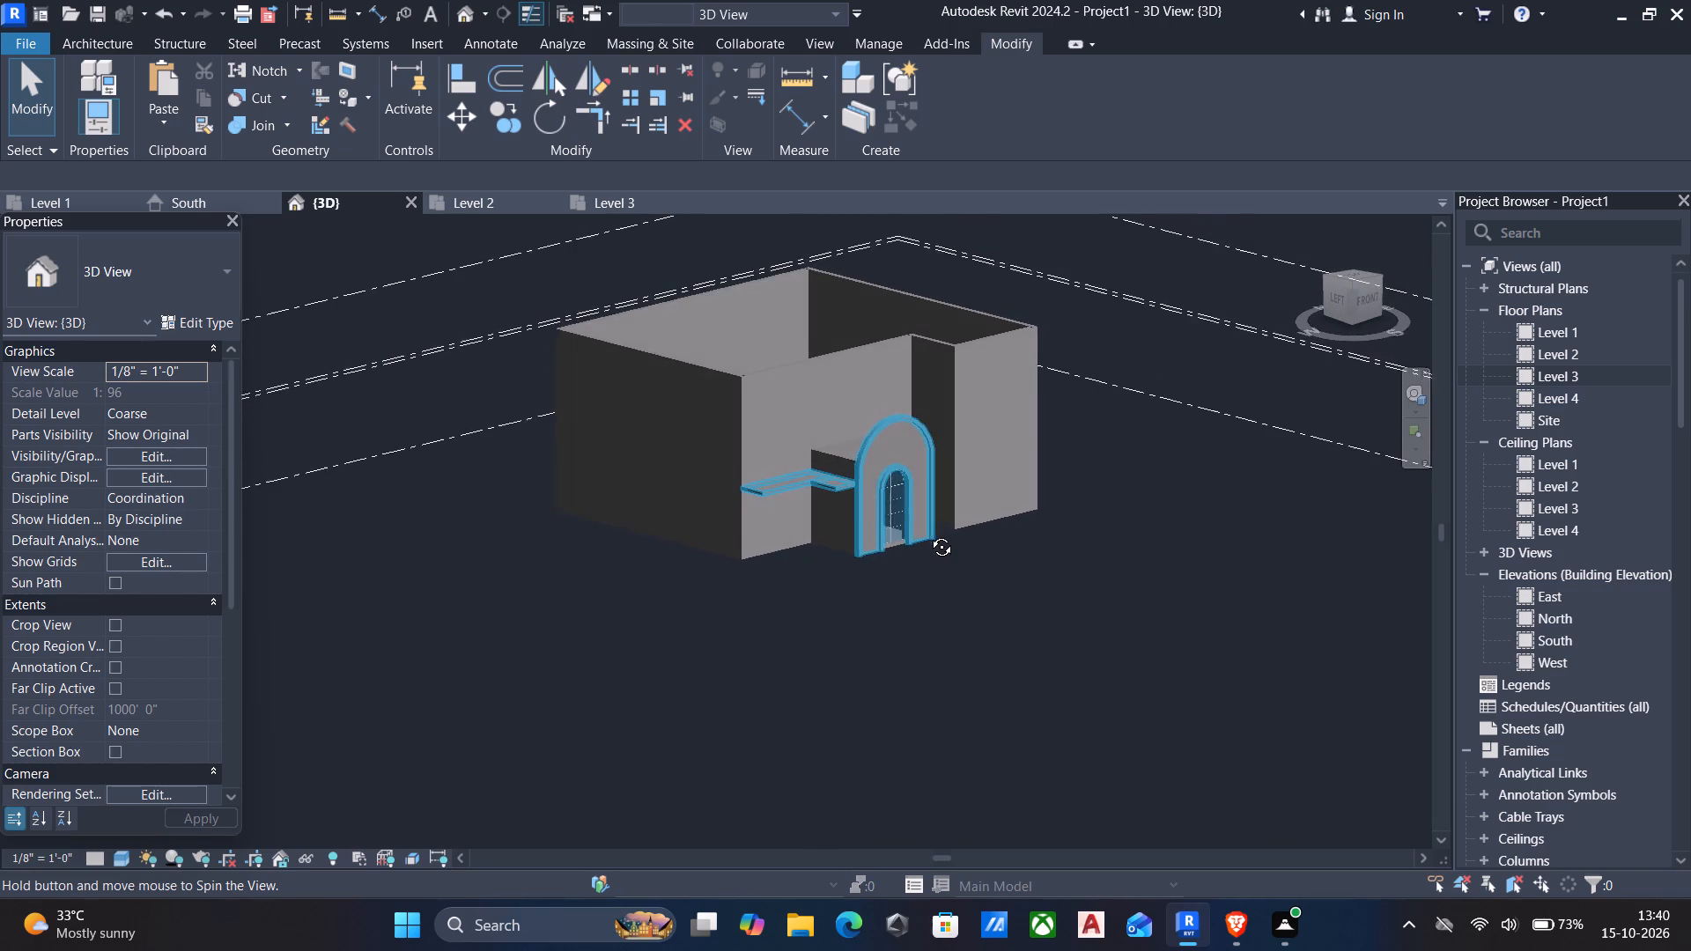
{"action": "middle_click_drag", "start_coordinate": [928, 534], "coordinate": [941, 529], "text": "shift"}
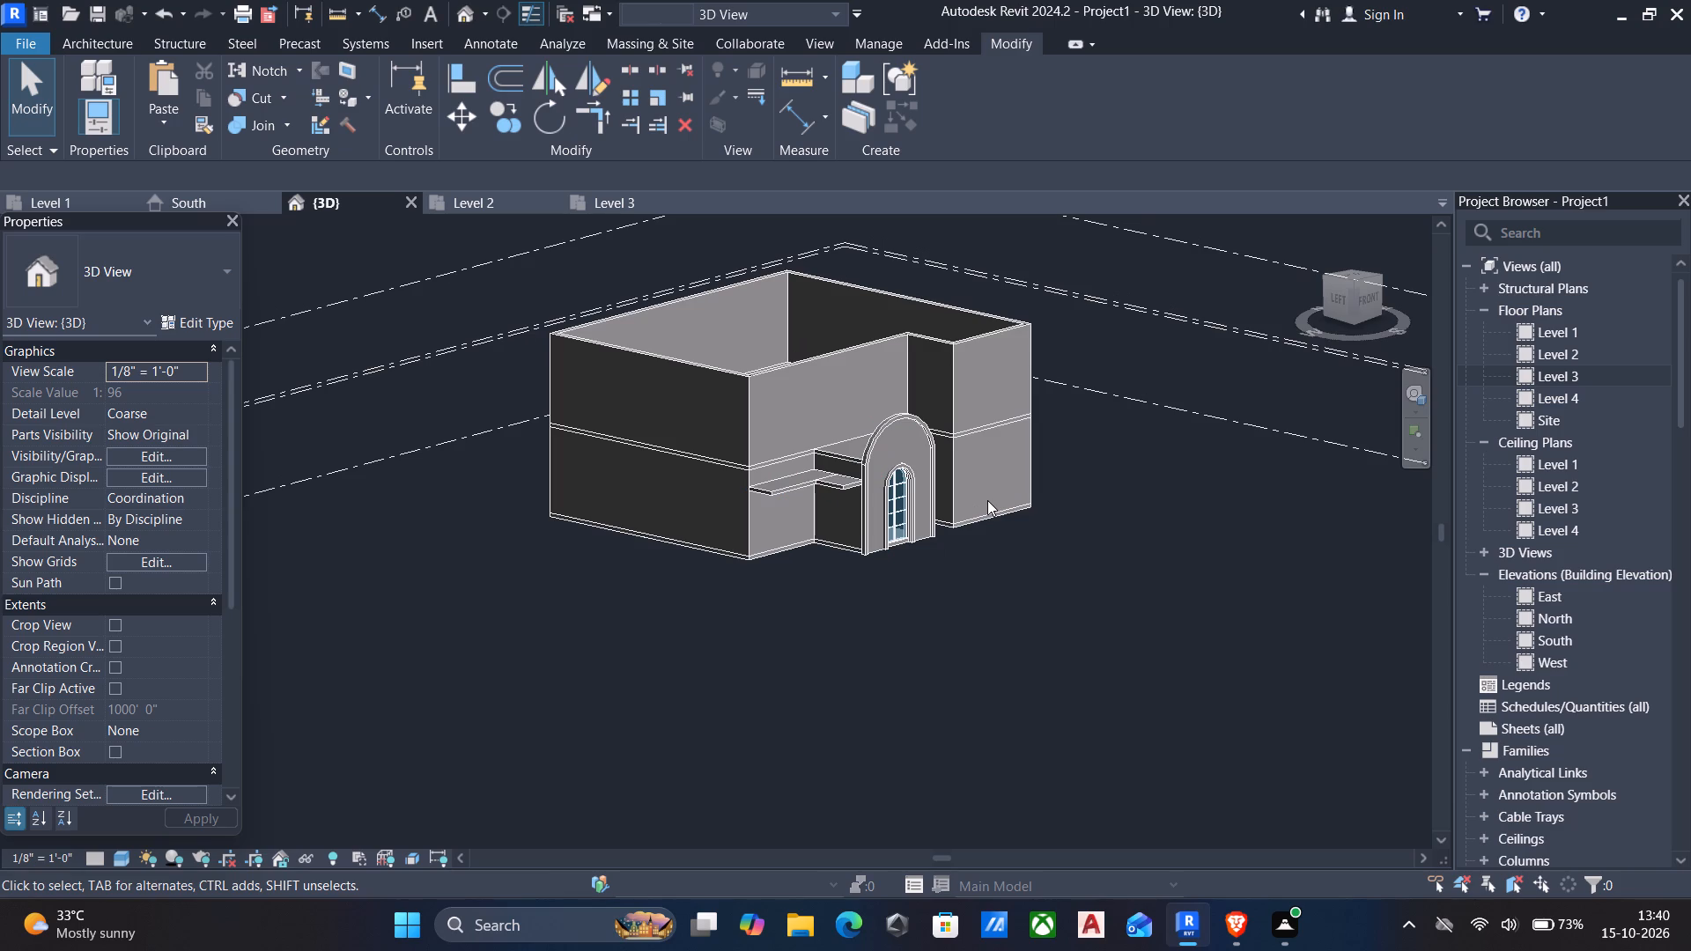
Edit the Level 2 floor's boundary in the Level 3 plan, moving the front line west of the entrance bay outward to 3' 4 1/2" from the wall centreline.
{"action": "left_click", "coordinate": [757, 467]}
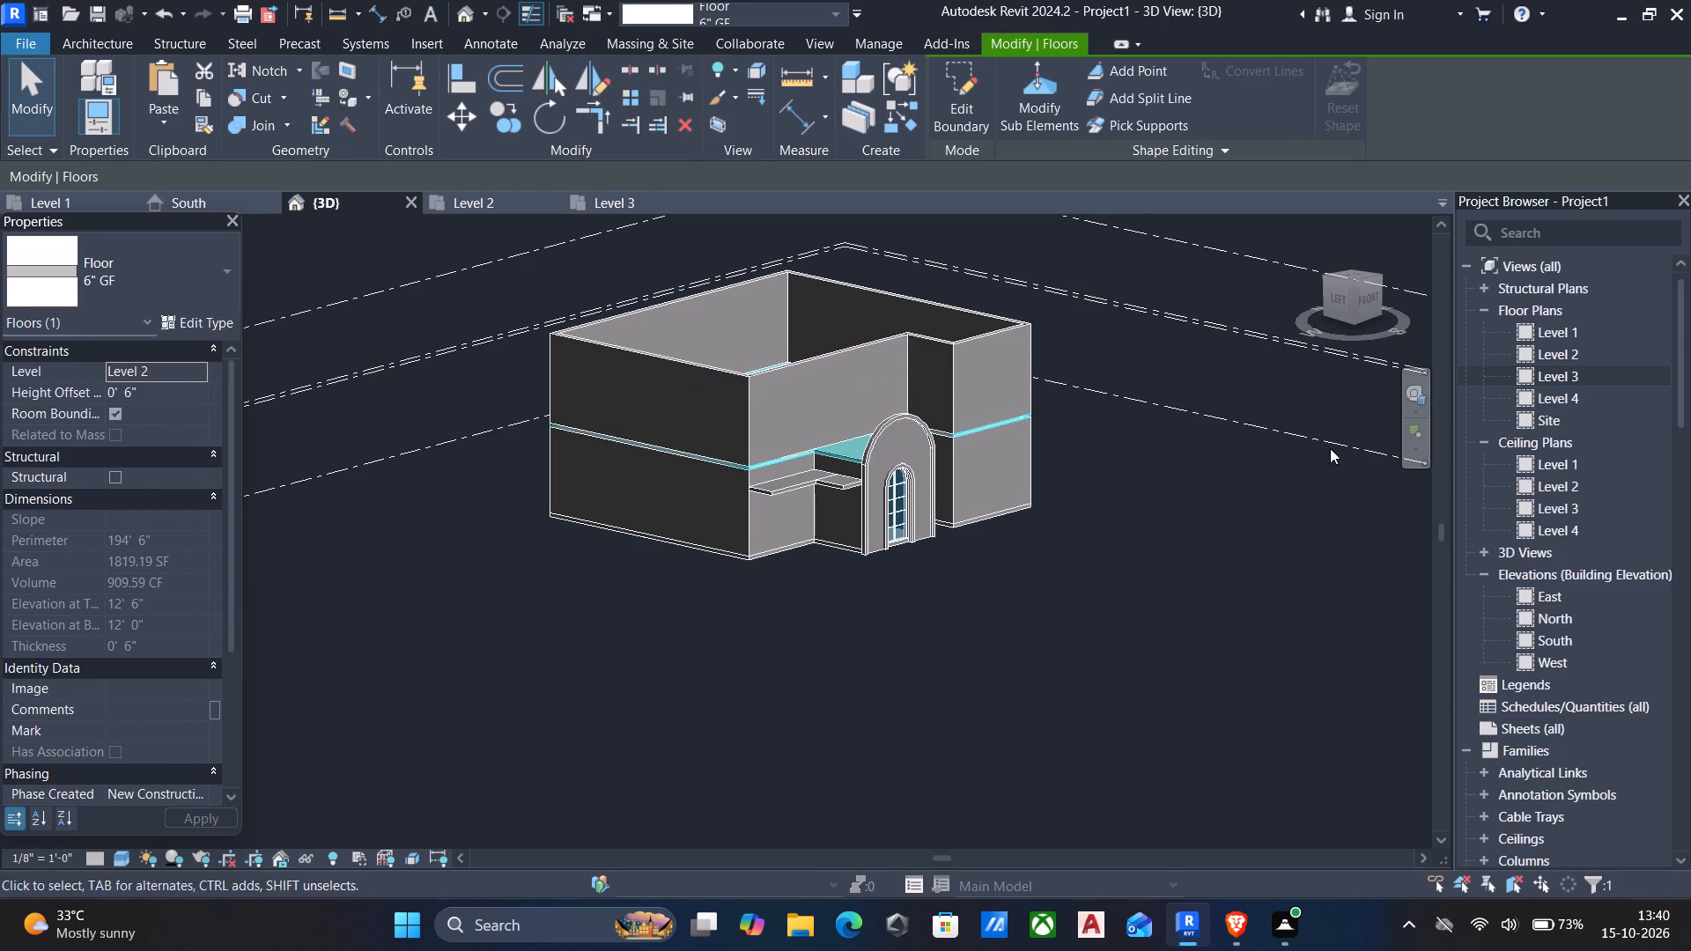
{"action": "left_click", "coordinate": [949, 89]}
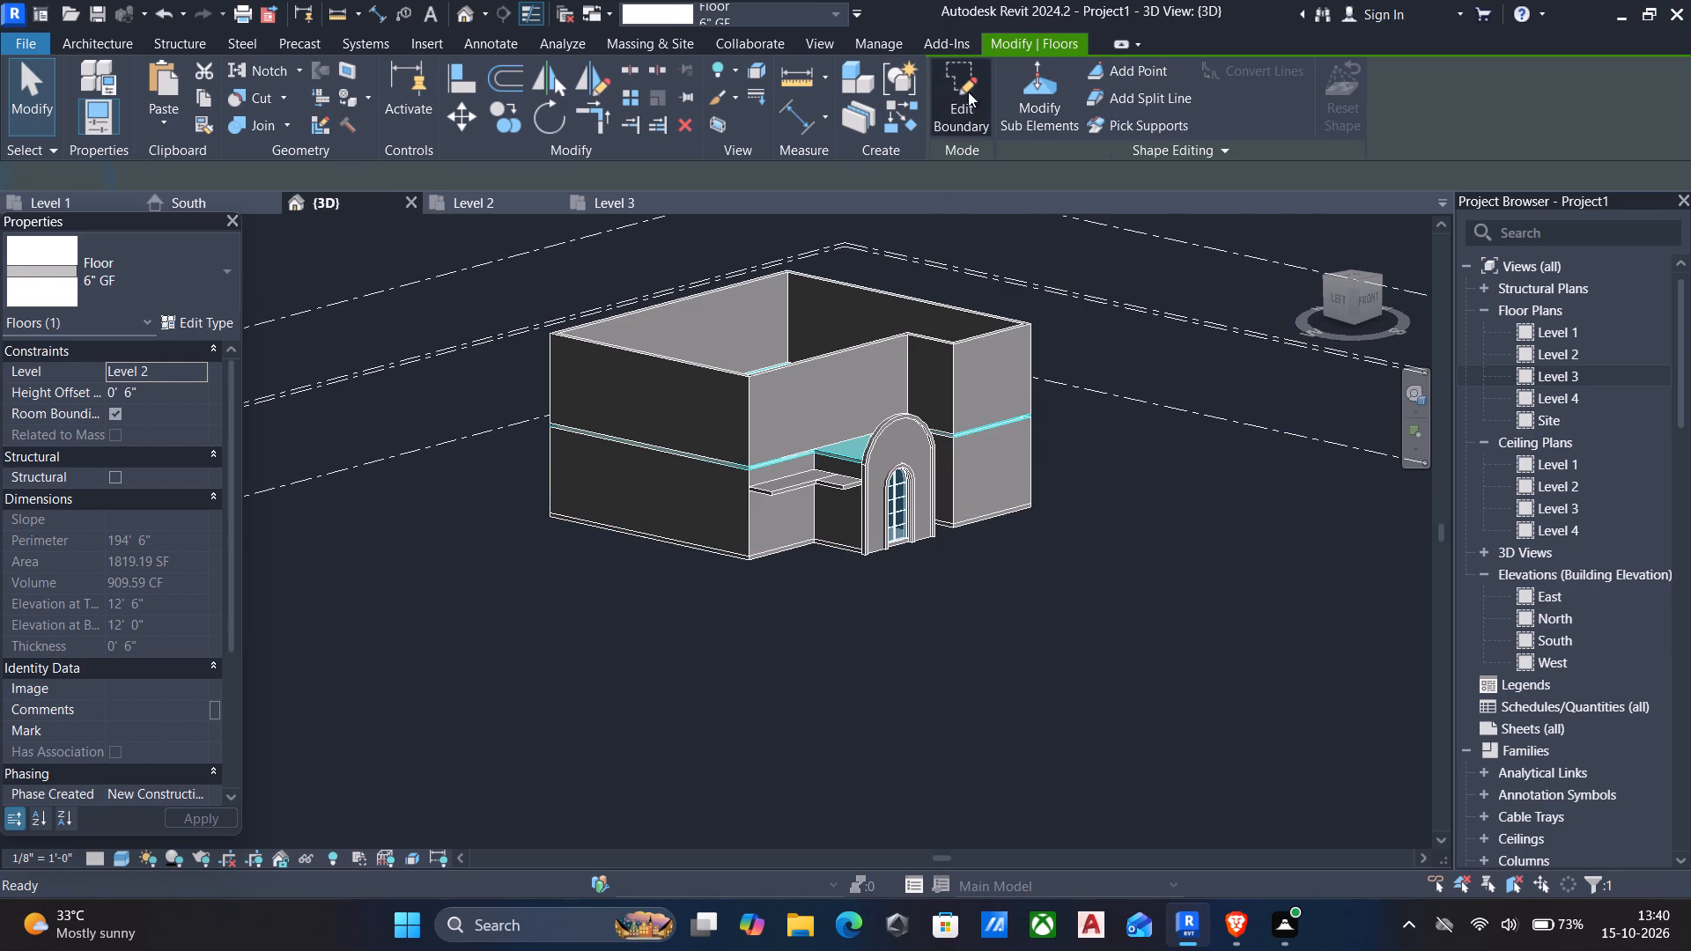
{"action": "double_click", "coordinate": [1595, 376]}
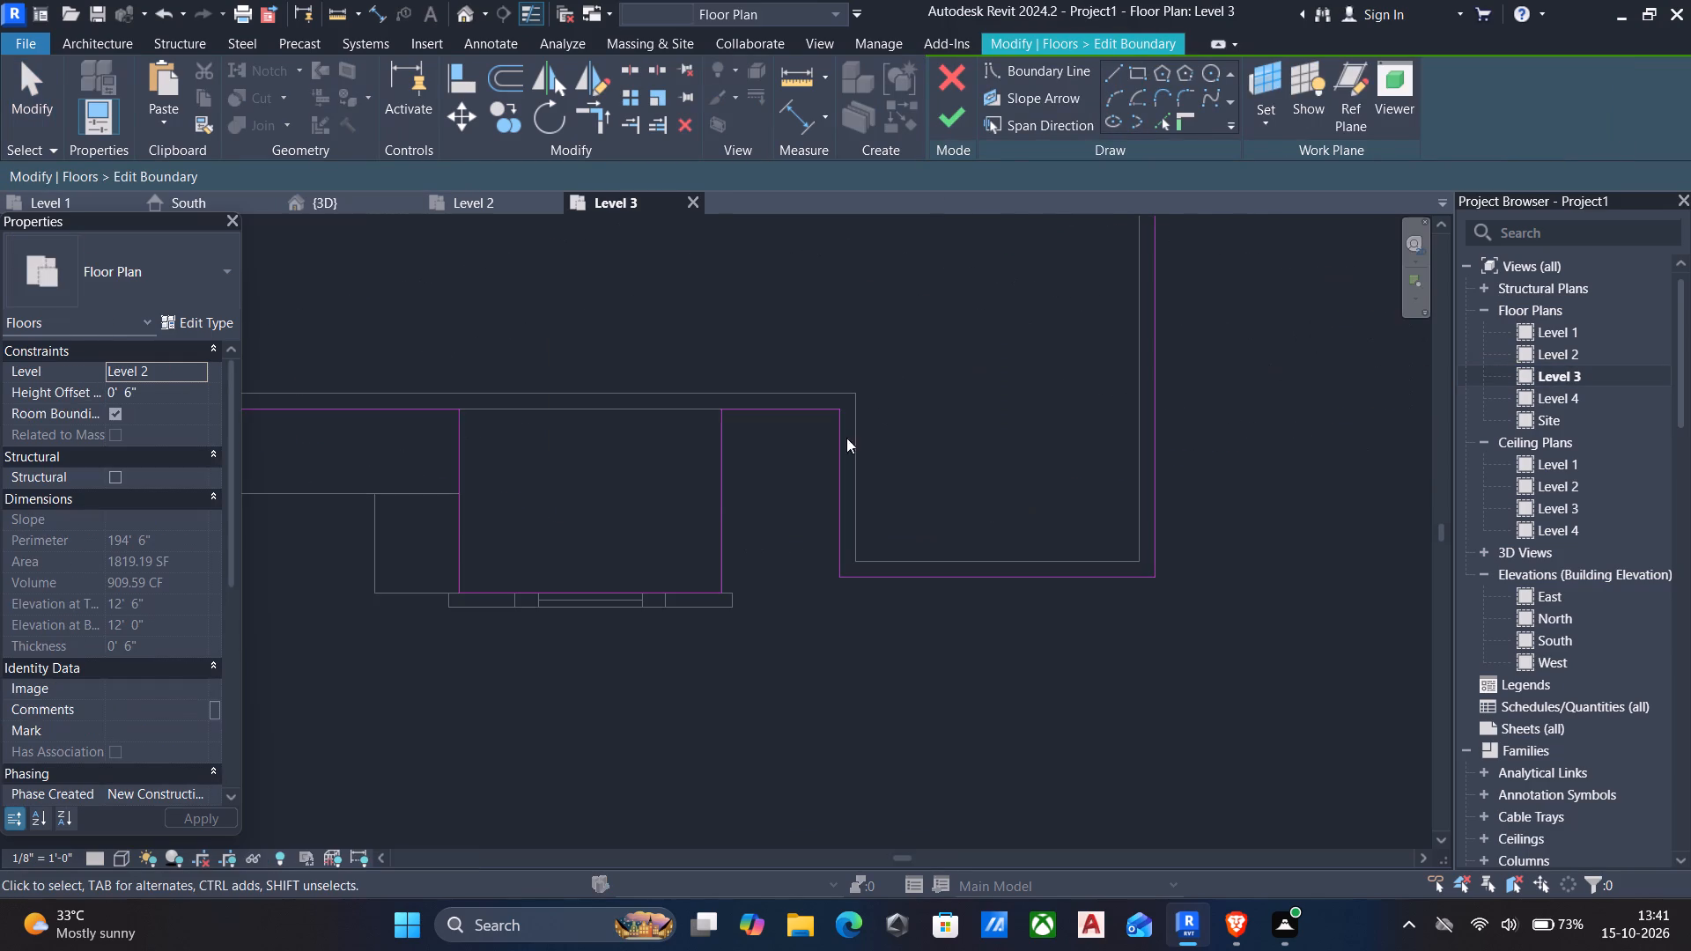
{"action": "middle_click_drag", "start_coordinate": [531, 518], "coordinate": [946, 514]}
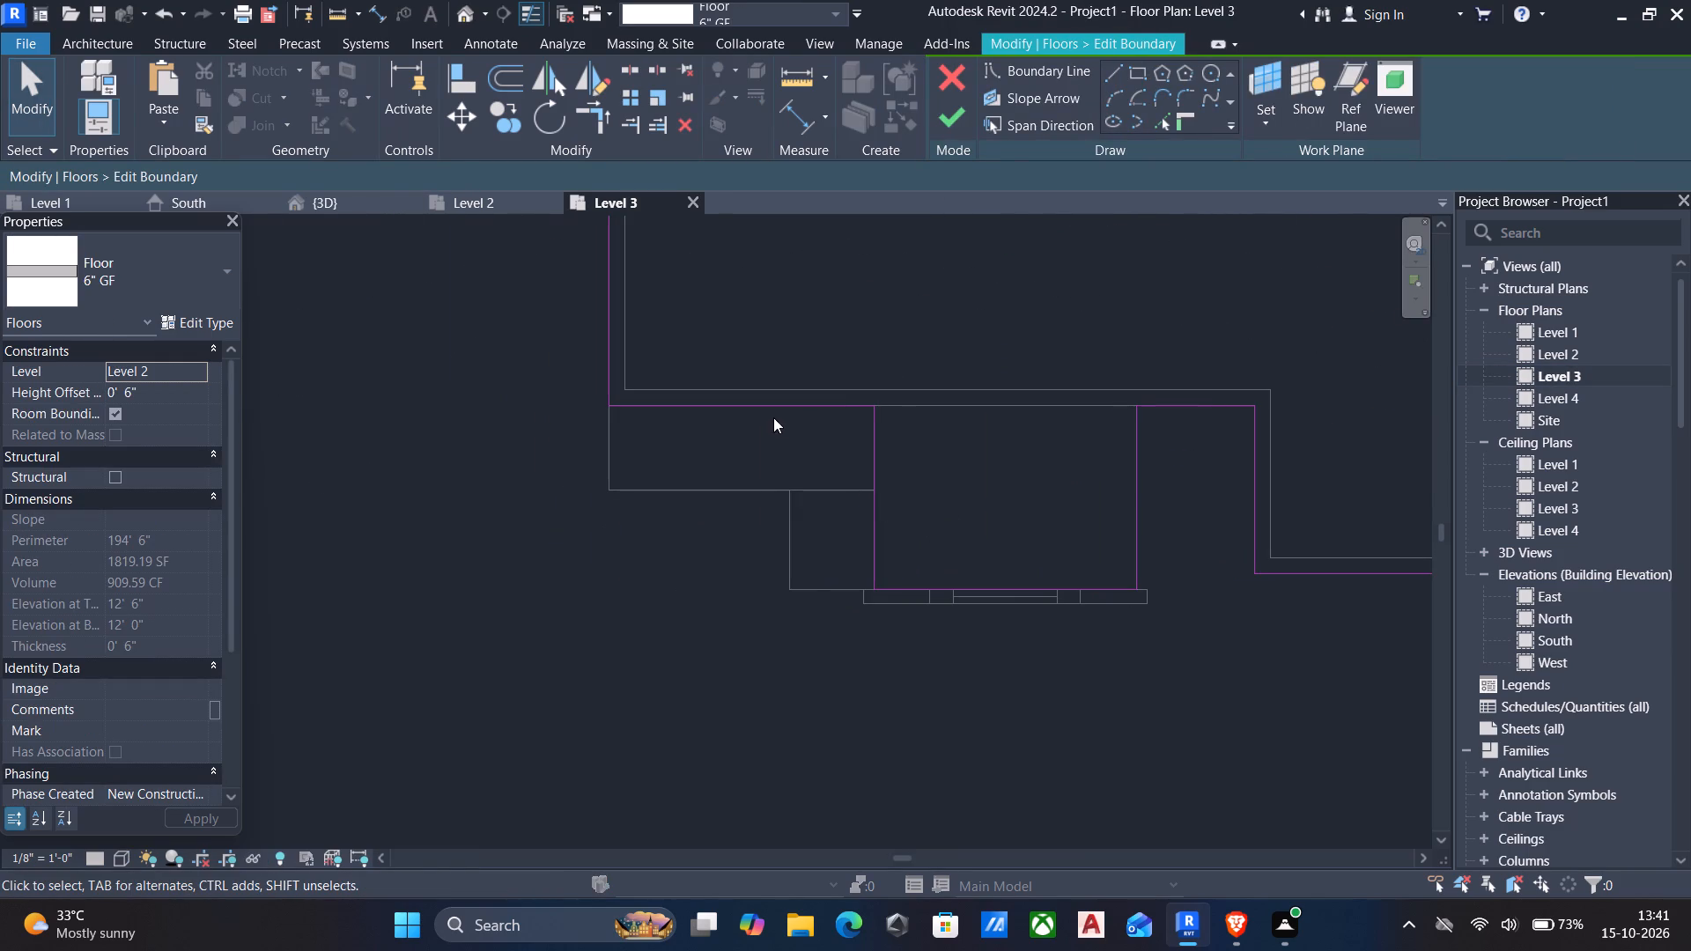
{"action": "left_click", "coordinate": [765, 409]}
{"action": "key", "text": "Down"}
{"action": "key", "text": "Down"}
{"action": "key", "text": "Down"}
{"action": "key", "text": "Down"}
{"action": "key", "text": "Down"}
{"action": "key", "text": "Down"}
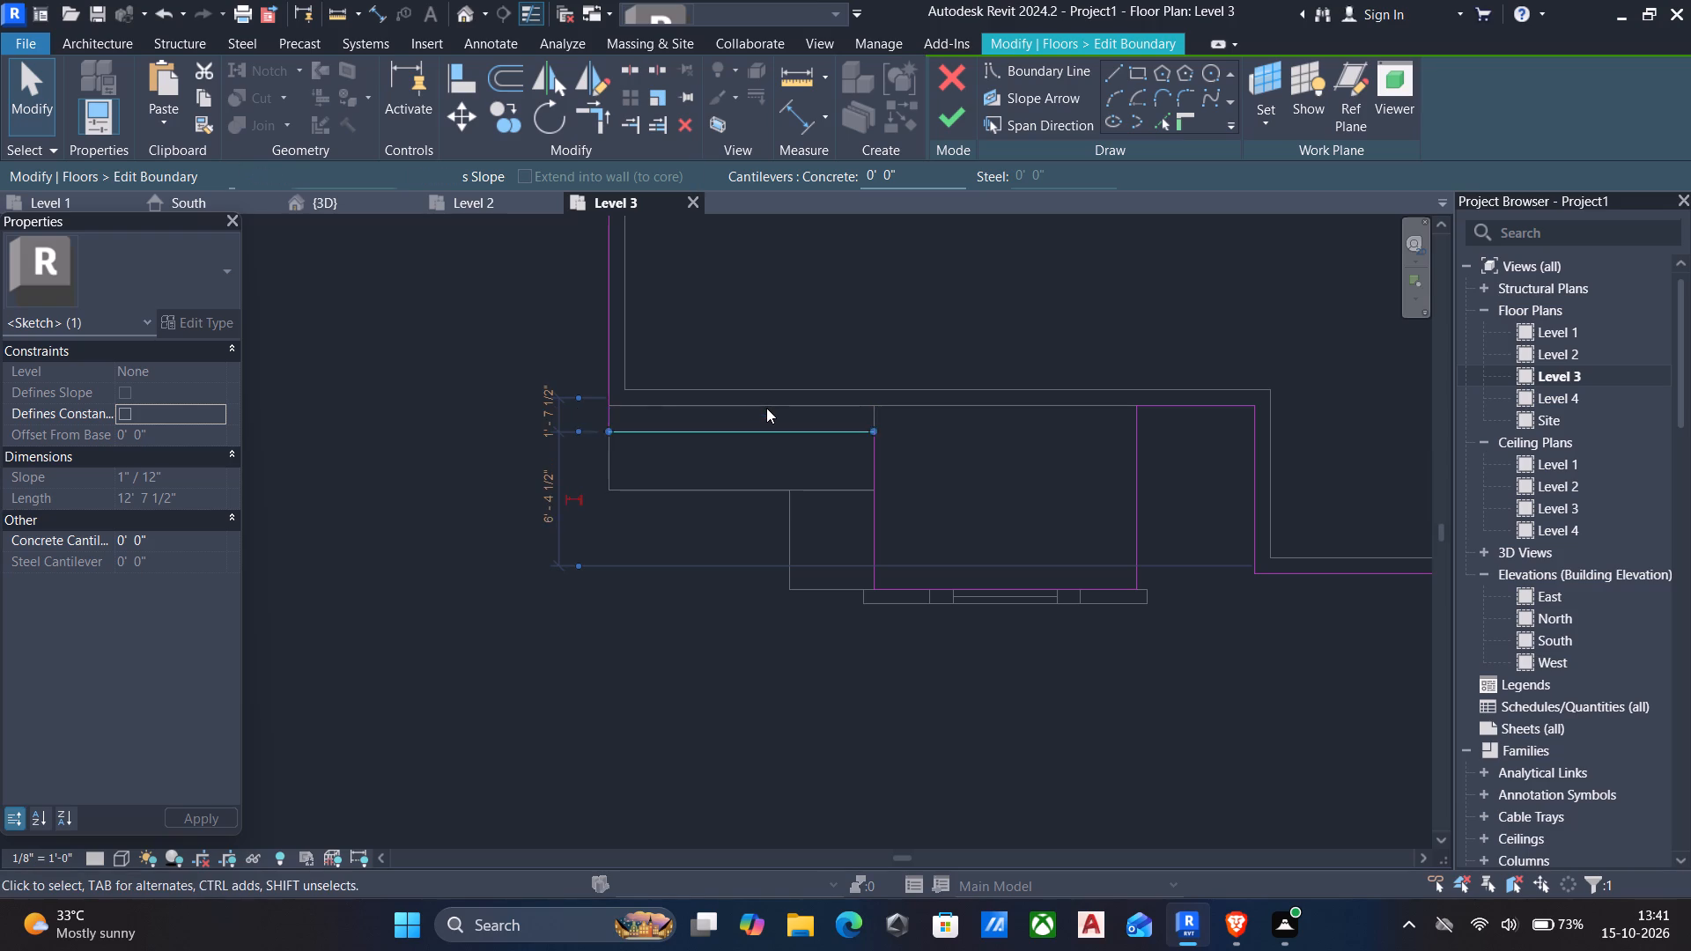
{"action": "key", "text": "Down"}
{"action": "key", "text": "Down"}
{"action": "key", "text": "Down"}
{"action": "key", "text": "Down"}
{"action": "key", "text": "Down"}
{"action": "key", "text": "Down"}
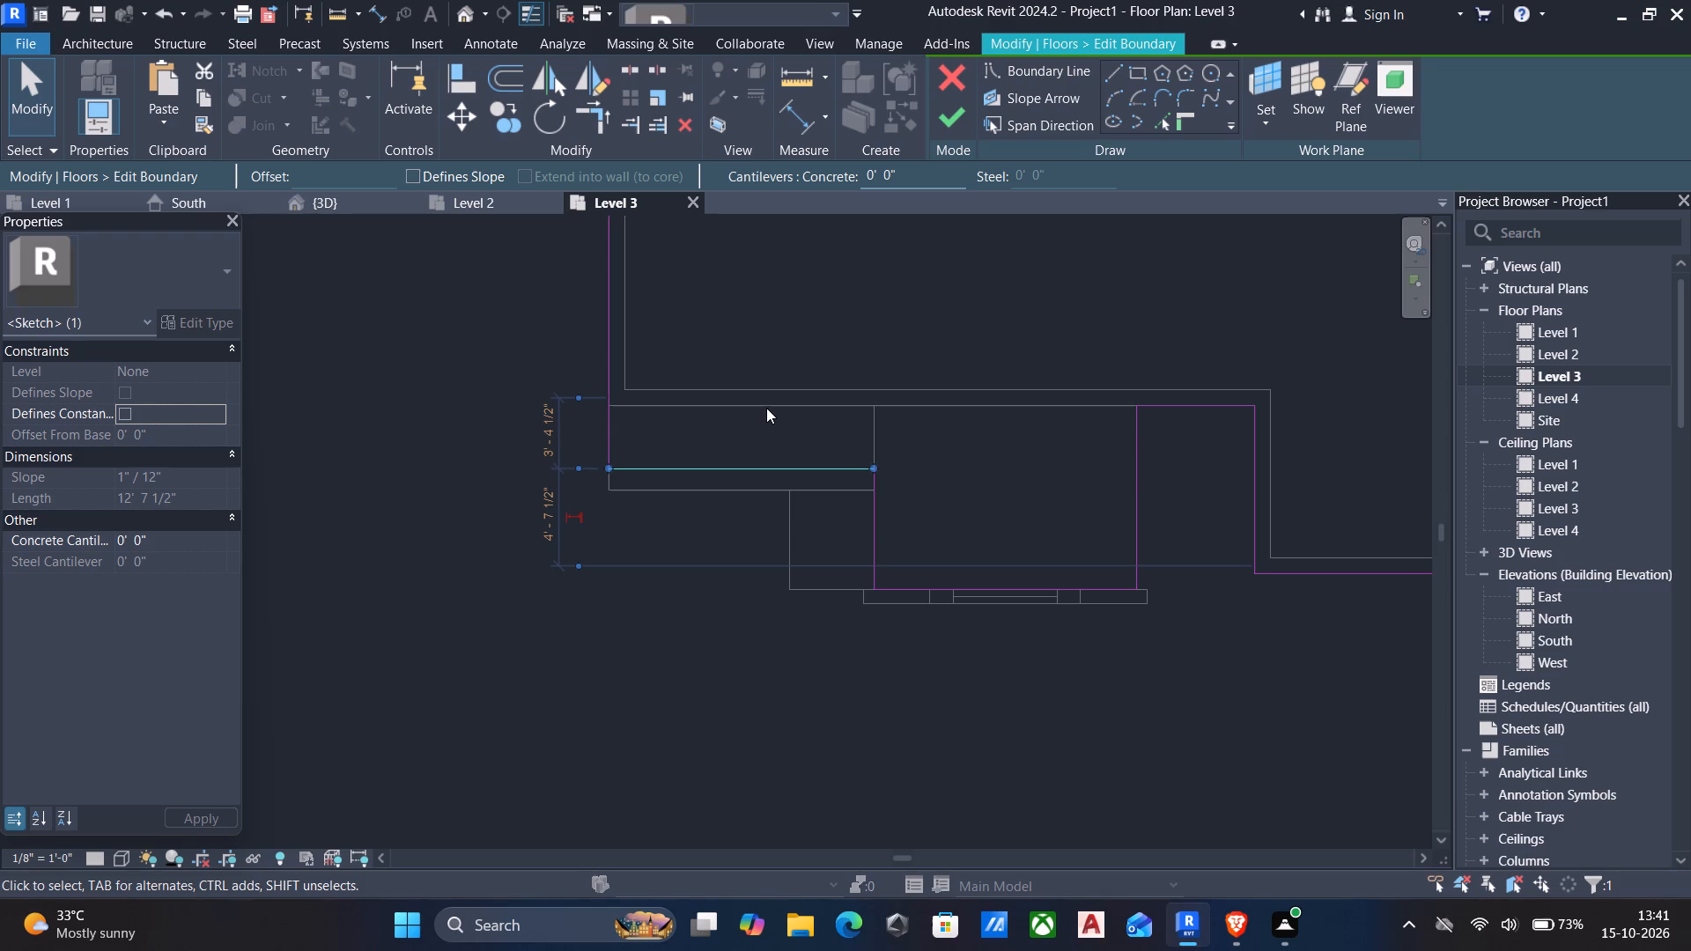
Align the floor boundary line east of the entrance bay with the moved western line, and finish the boundary edit, unjoining the conflicting elements.
{"action": "type", "text": "al"}
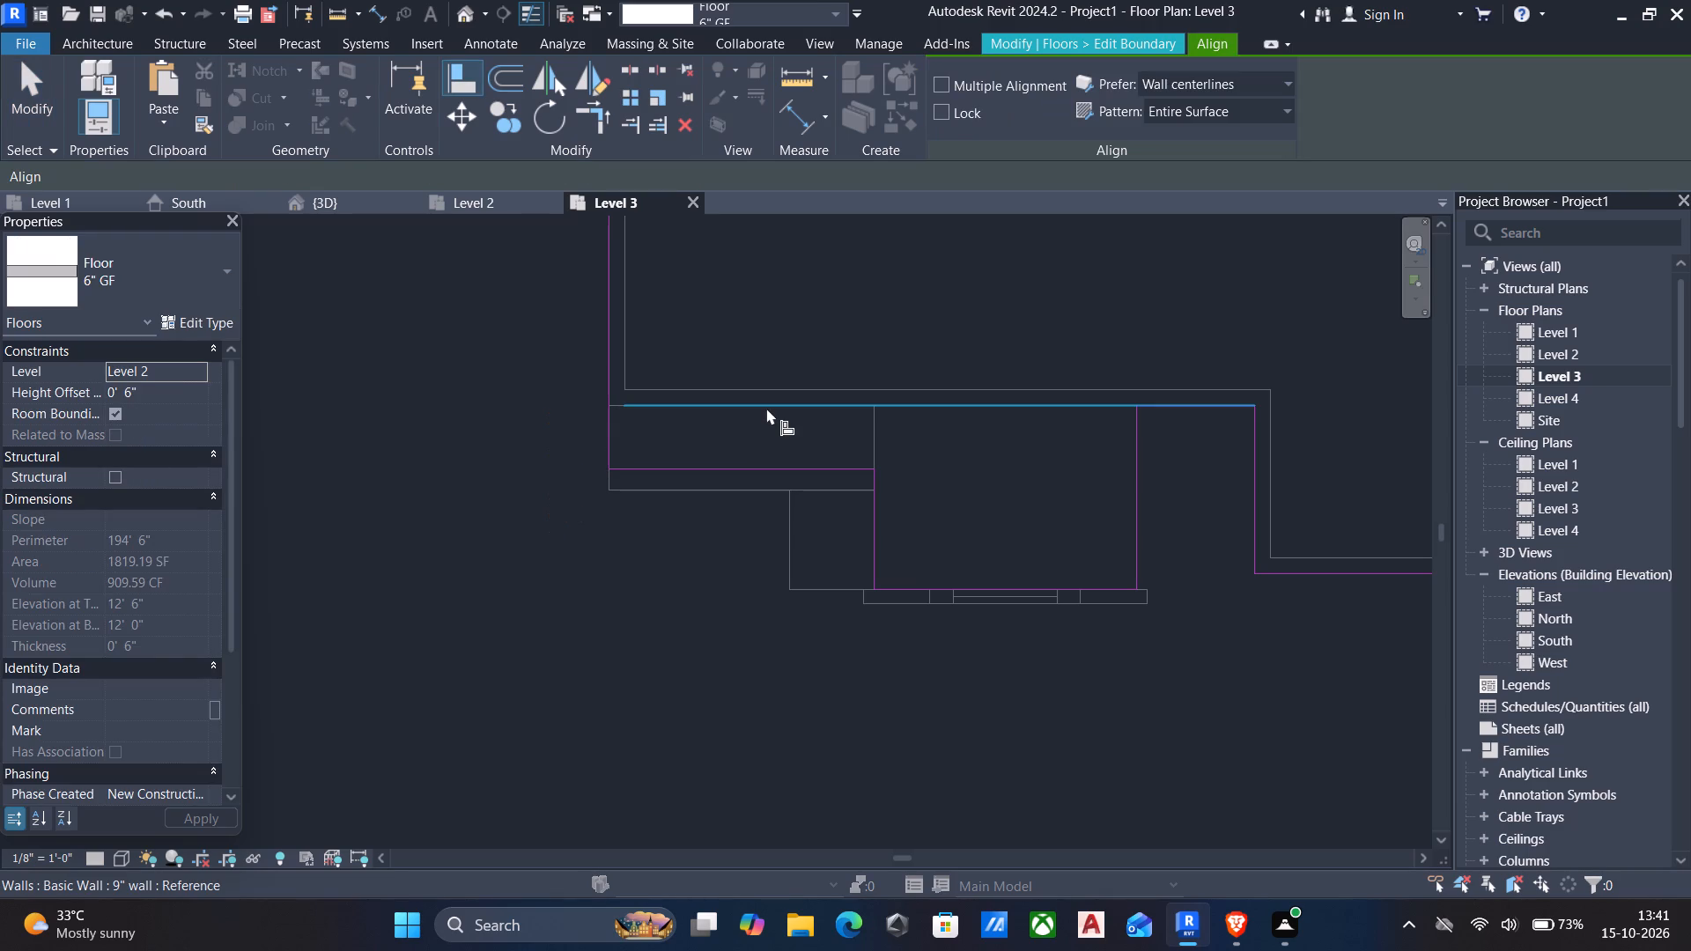
{"action": "left_click", "coordinate": [764, 468]}
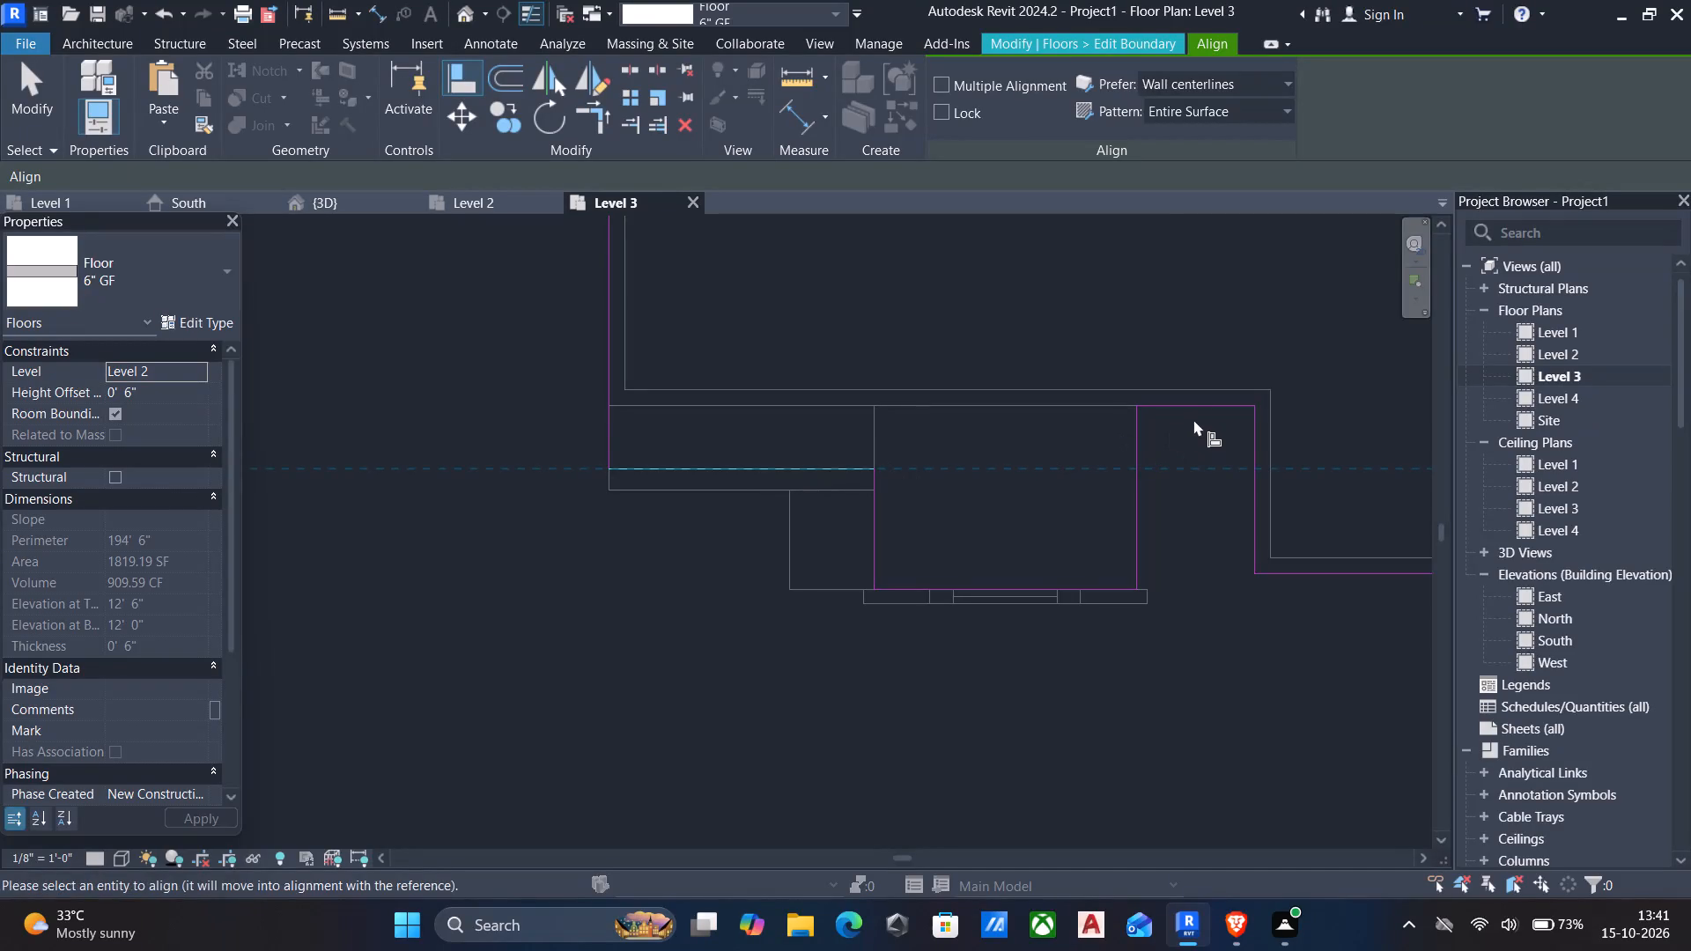
{"action": "left_click", "coordinate": [1183, 404]}
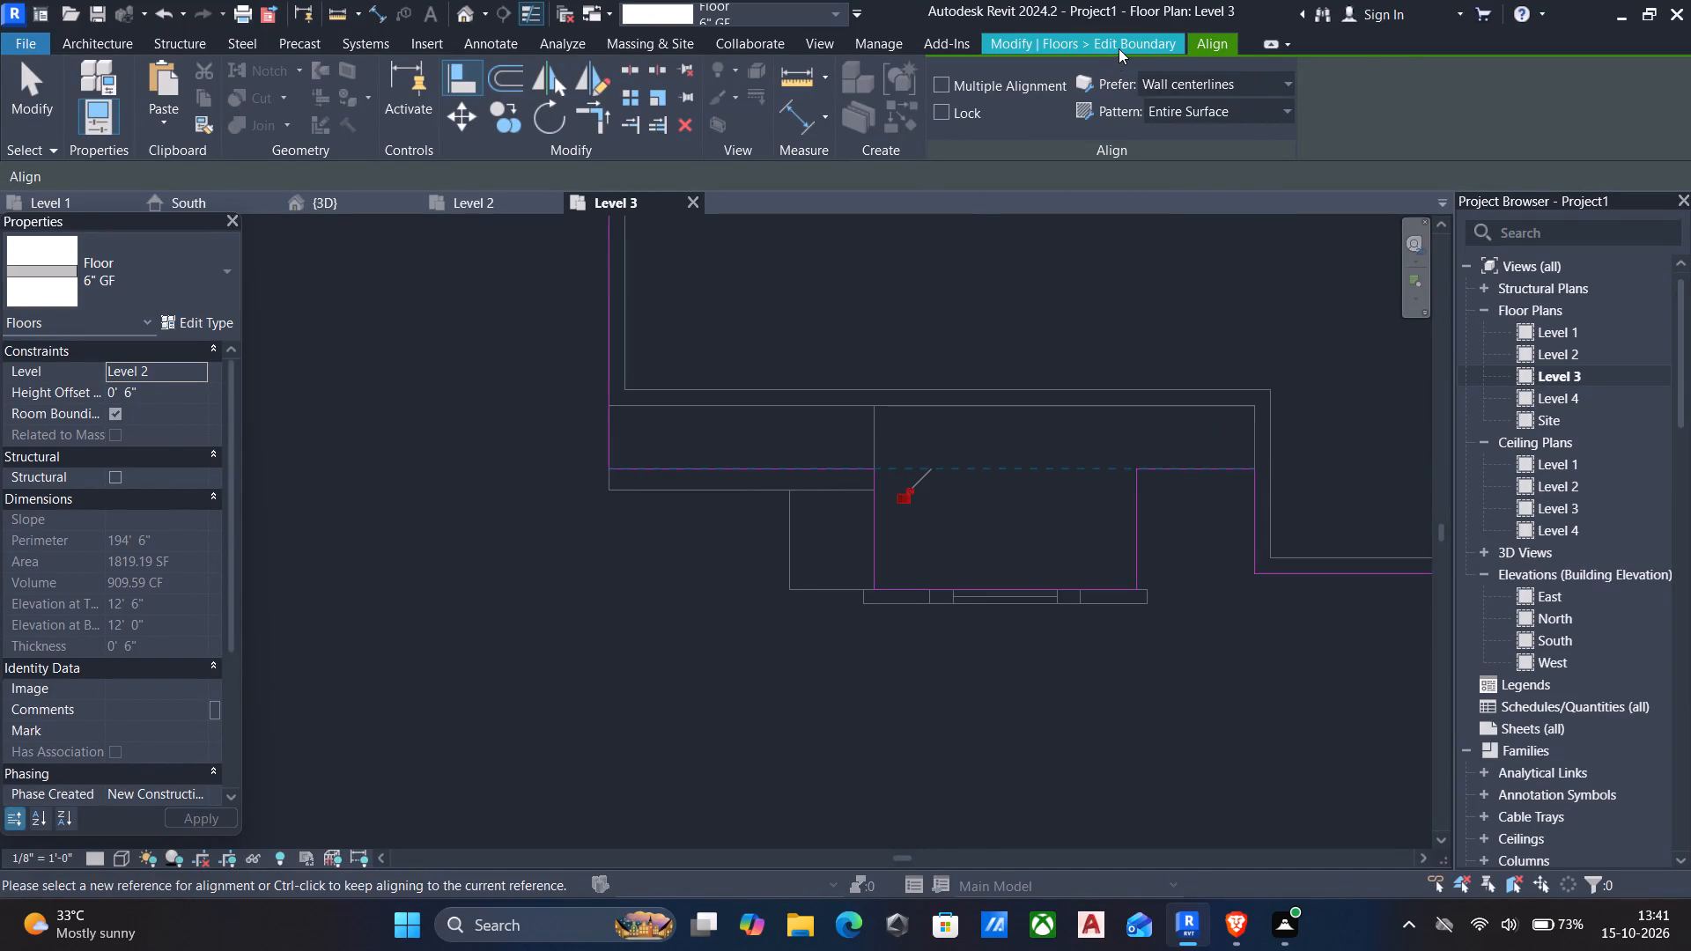
{"action": "left_click", "coordinate": [1119, 46]}
{"action": "left_click", "coordinate": [952, 113]}
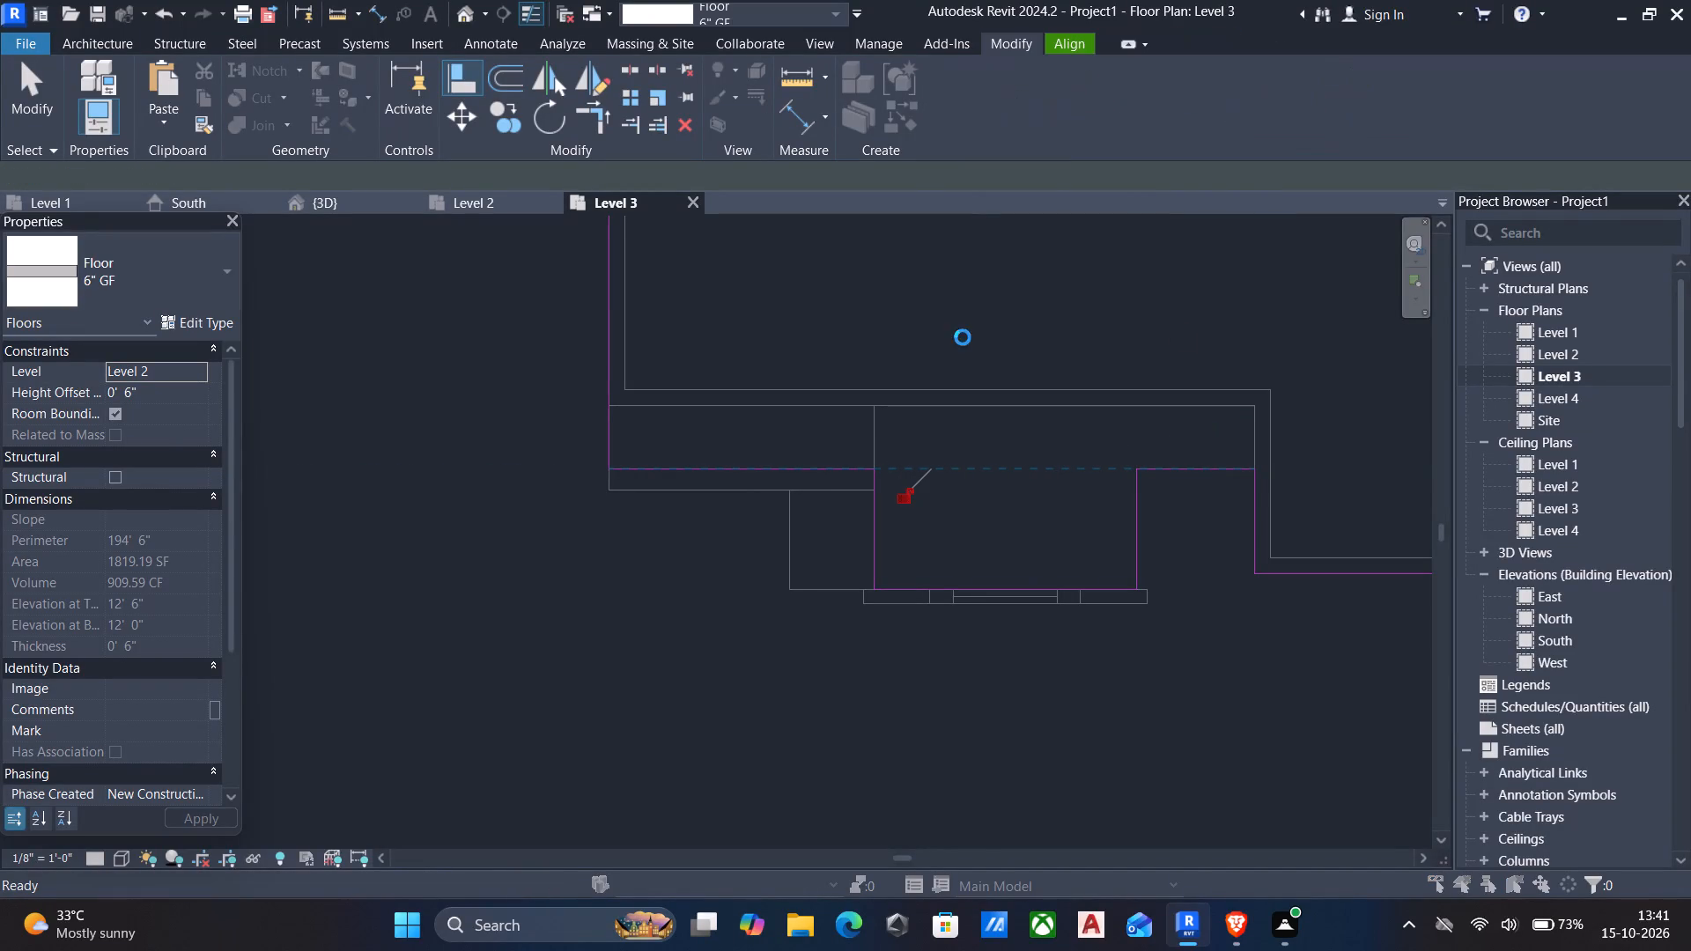
{"action": "left_click", "coordinate": [892, 474]}
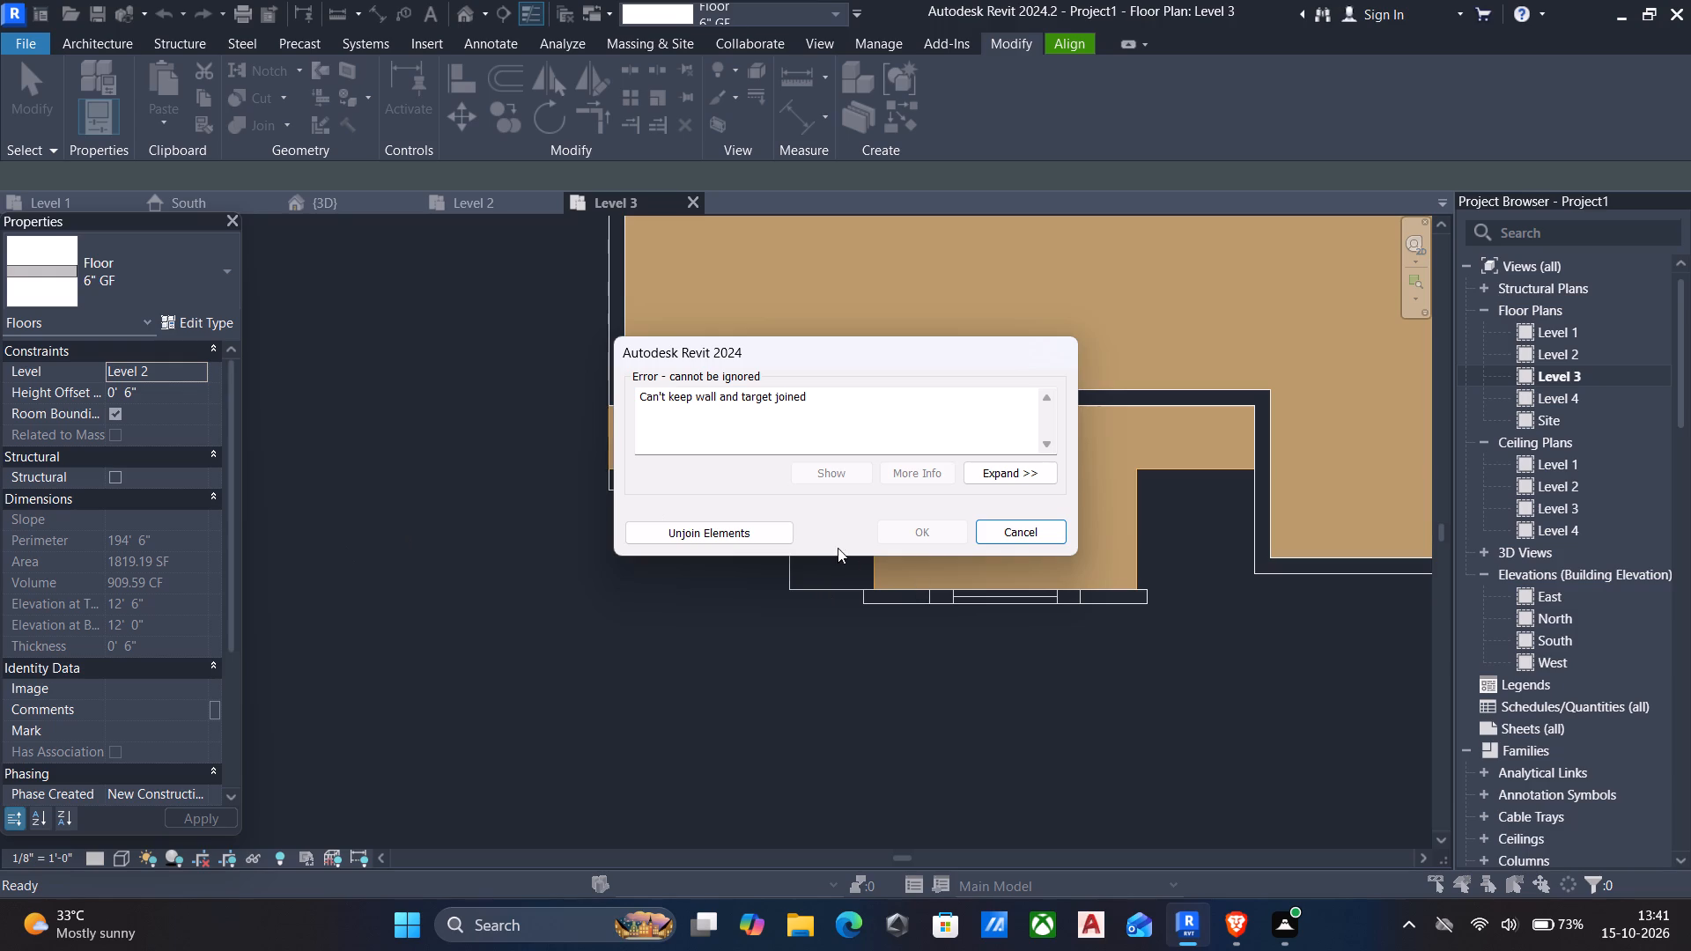
{"action": "left_click", "coordinate": [668, 528]}
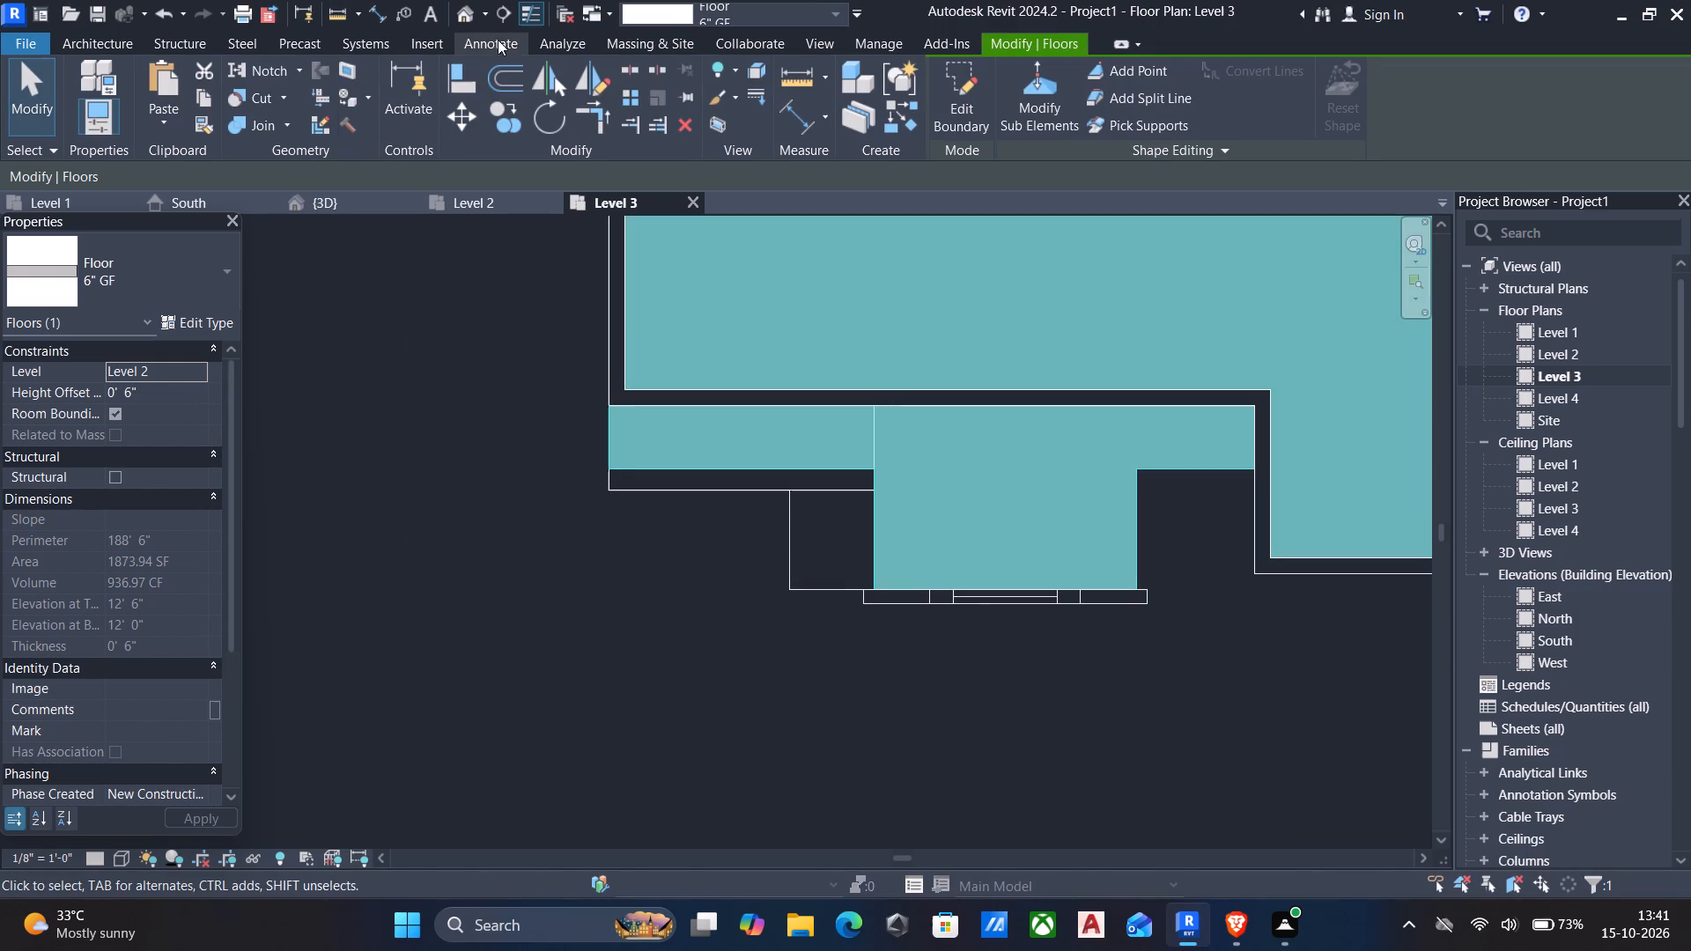
Examine the extended Level 2 floor edge behind the arched entrance from several angles in the 3D view.
{"action": "left_click", "coordinate": [466, 11]}
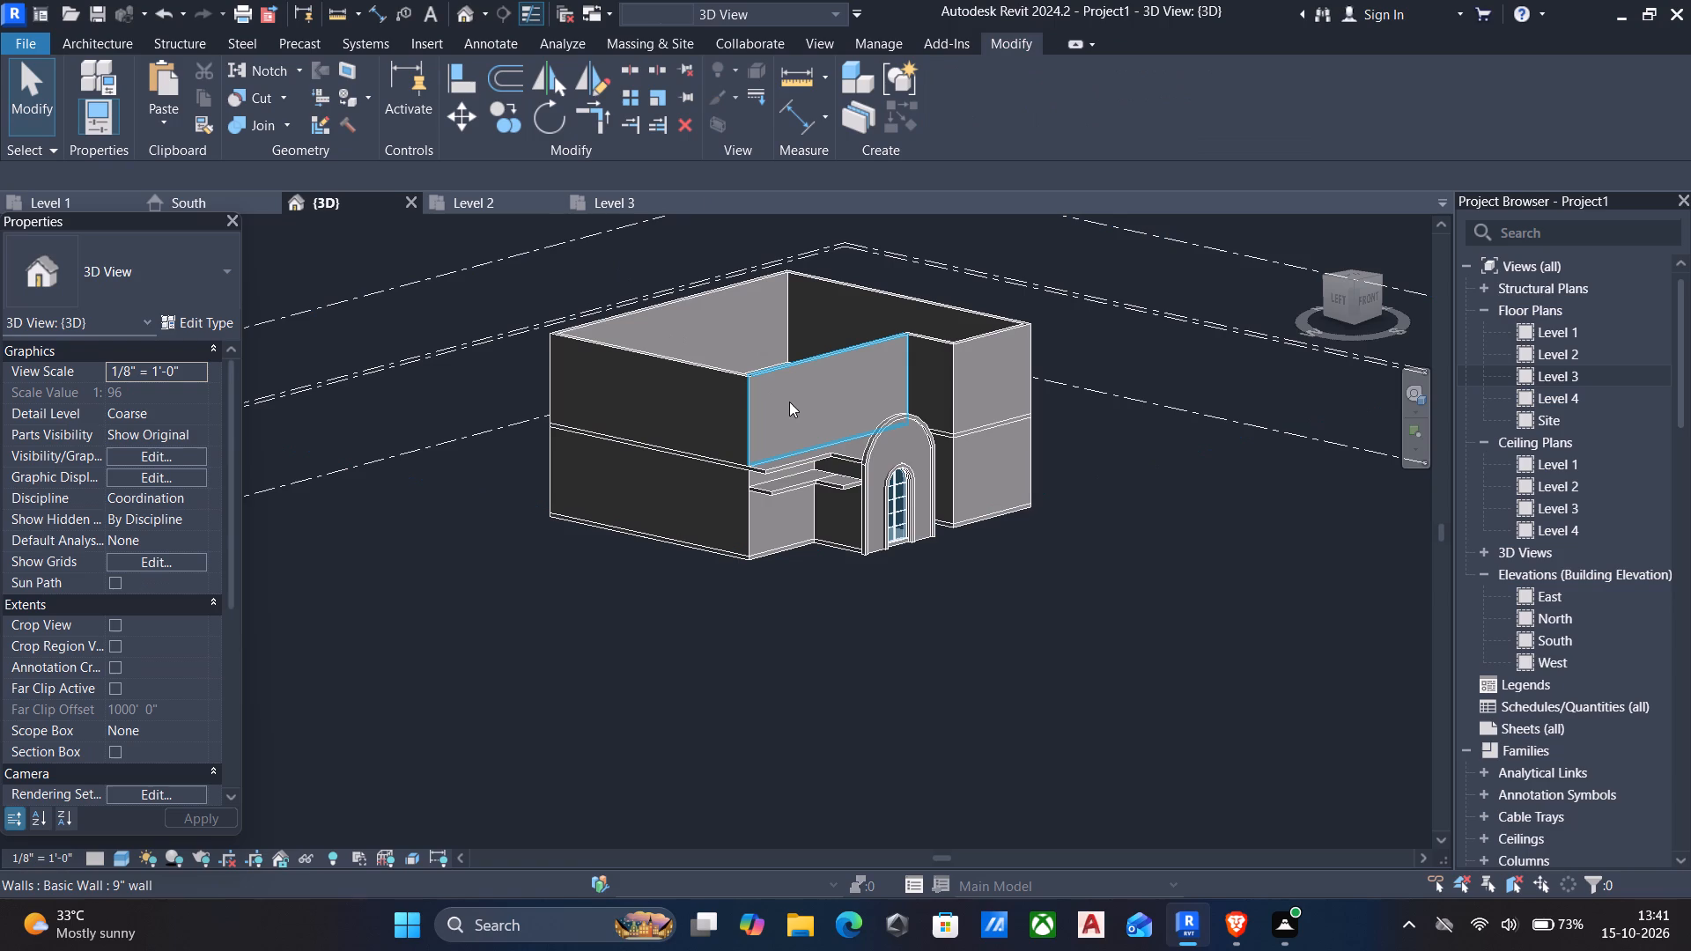
{"action": "middle_click_drag", "start_coordinate": [786, 405], "coordinate": [668, 579], "text": "shift"}
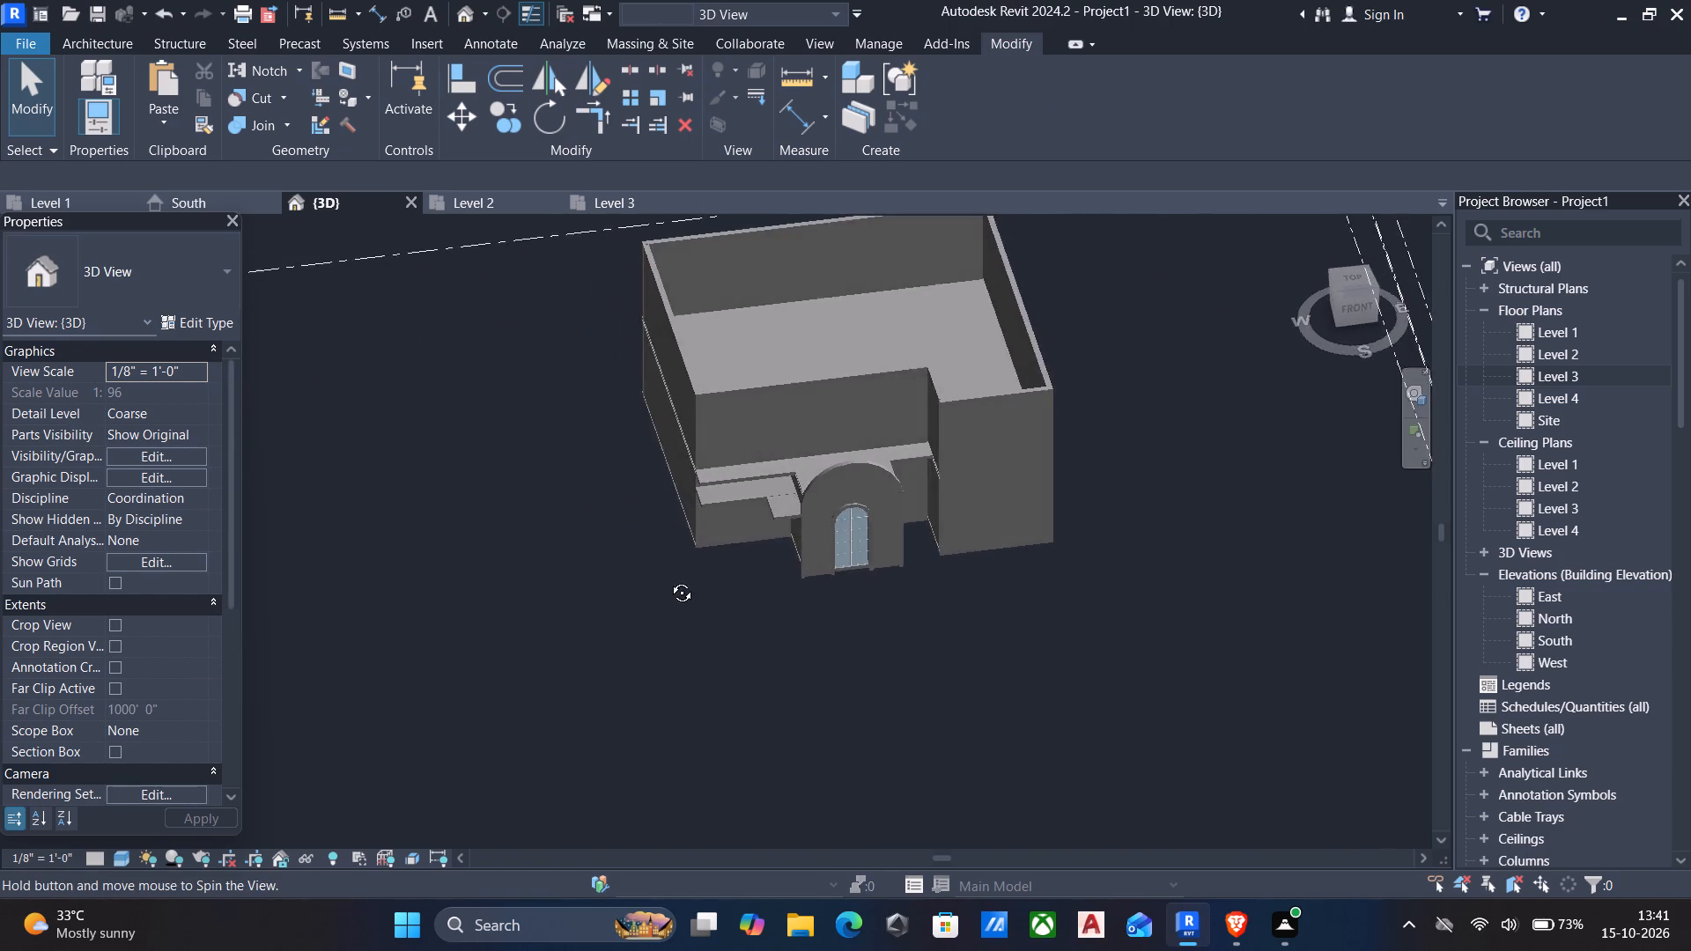
{"action": "middle_click_drag", "start_coordinate": [668, 579], "coordinate": [782, 432], "text": "shift"}
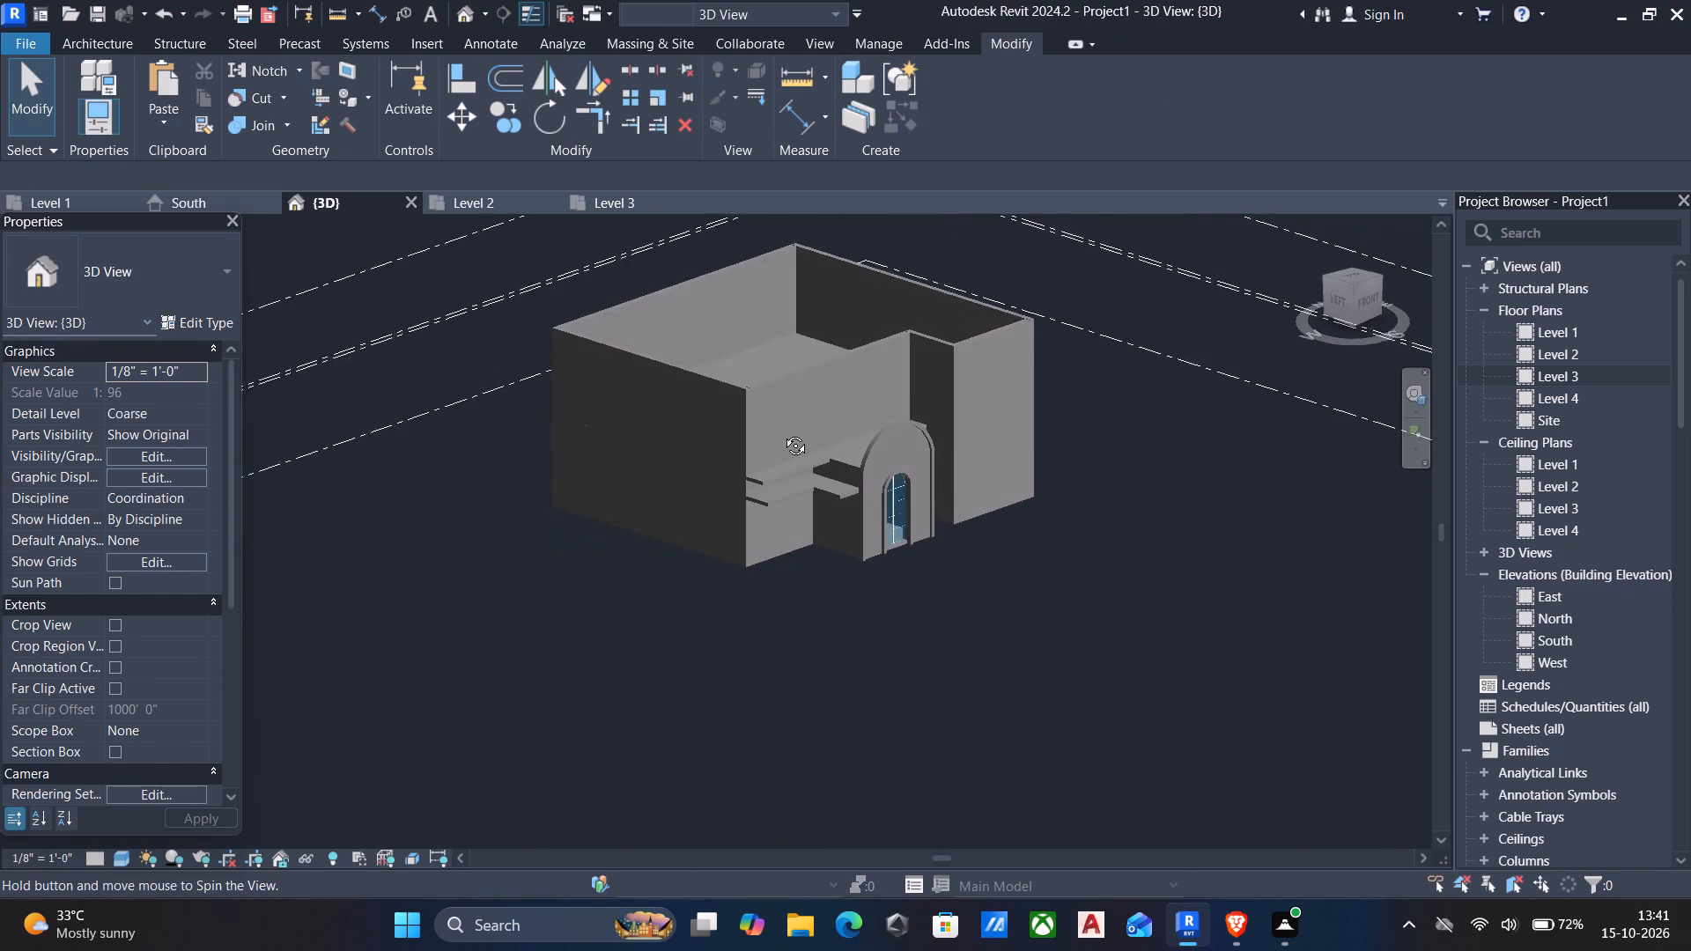
{"action": "middle_click_drag", "start_coordinate": [782, 432], "coordinate": [1058, 442], "text": "shift"}
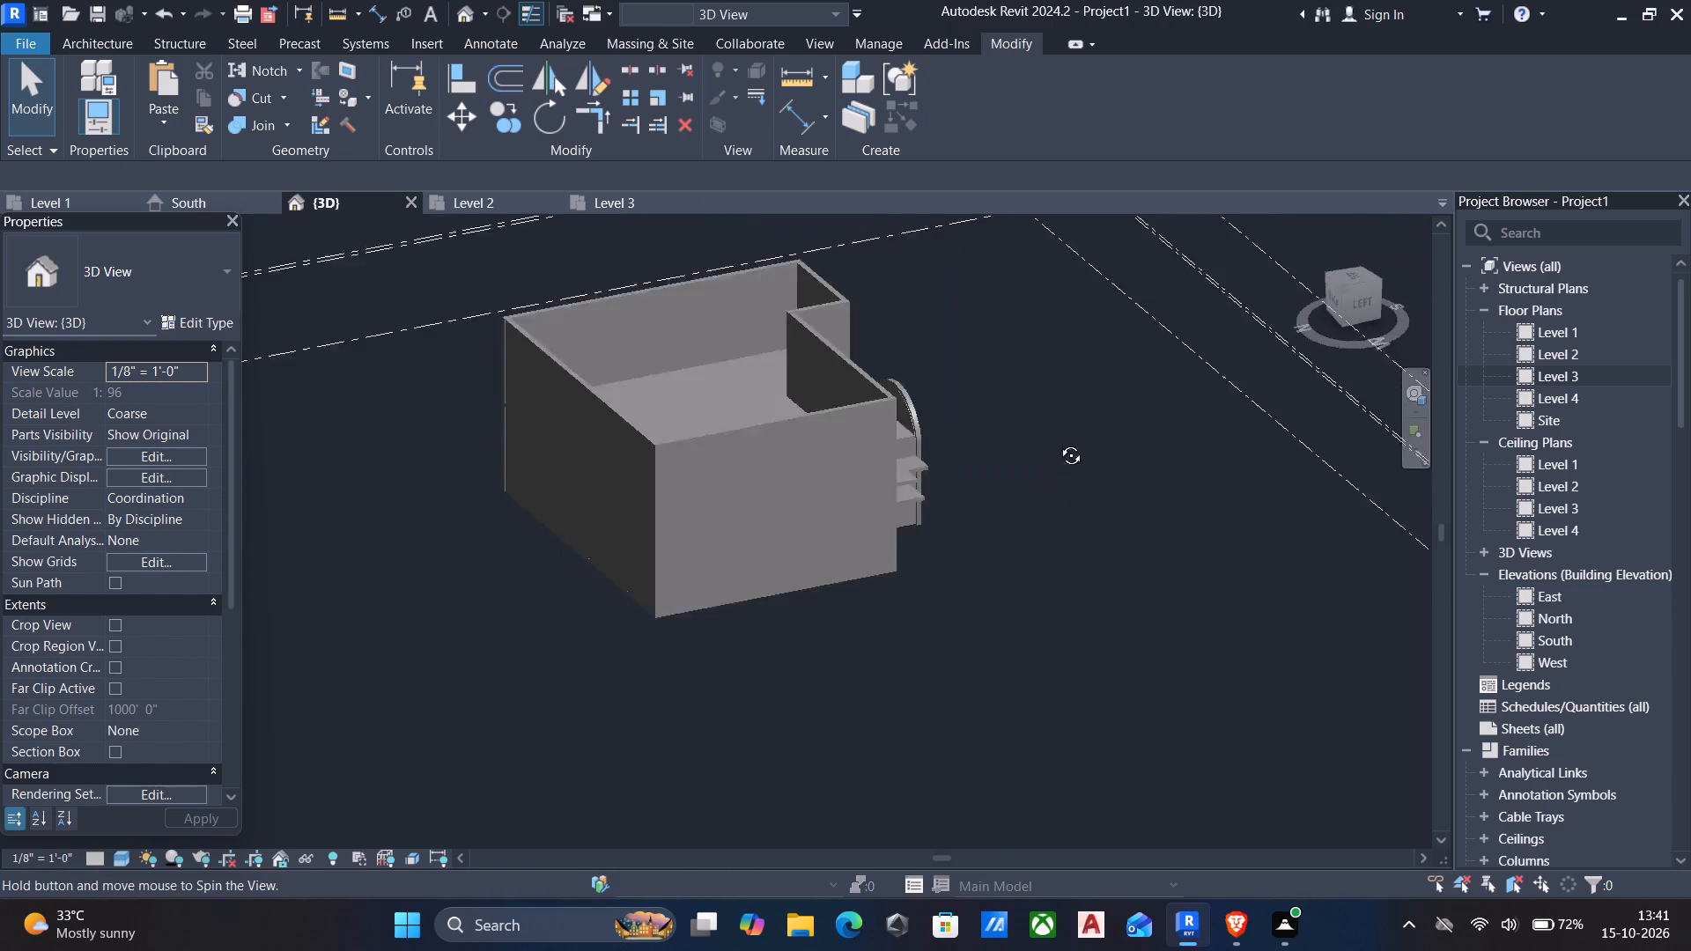
{"action": "middle_click_drag", "start_coordinate": [1058, 442], "coordinate": [842, 415], "text": "shift"}
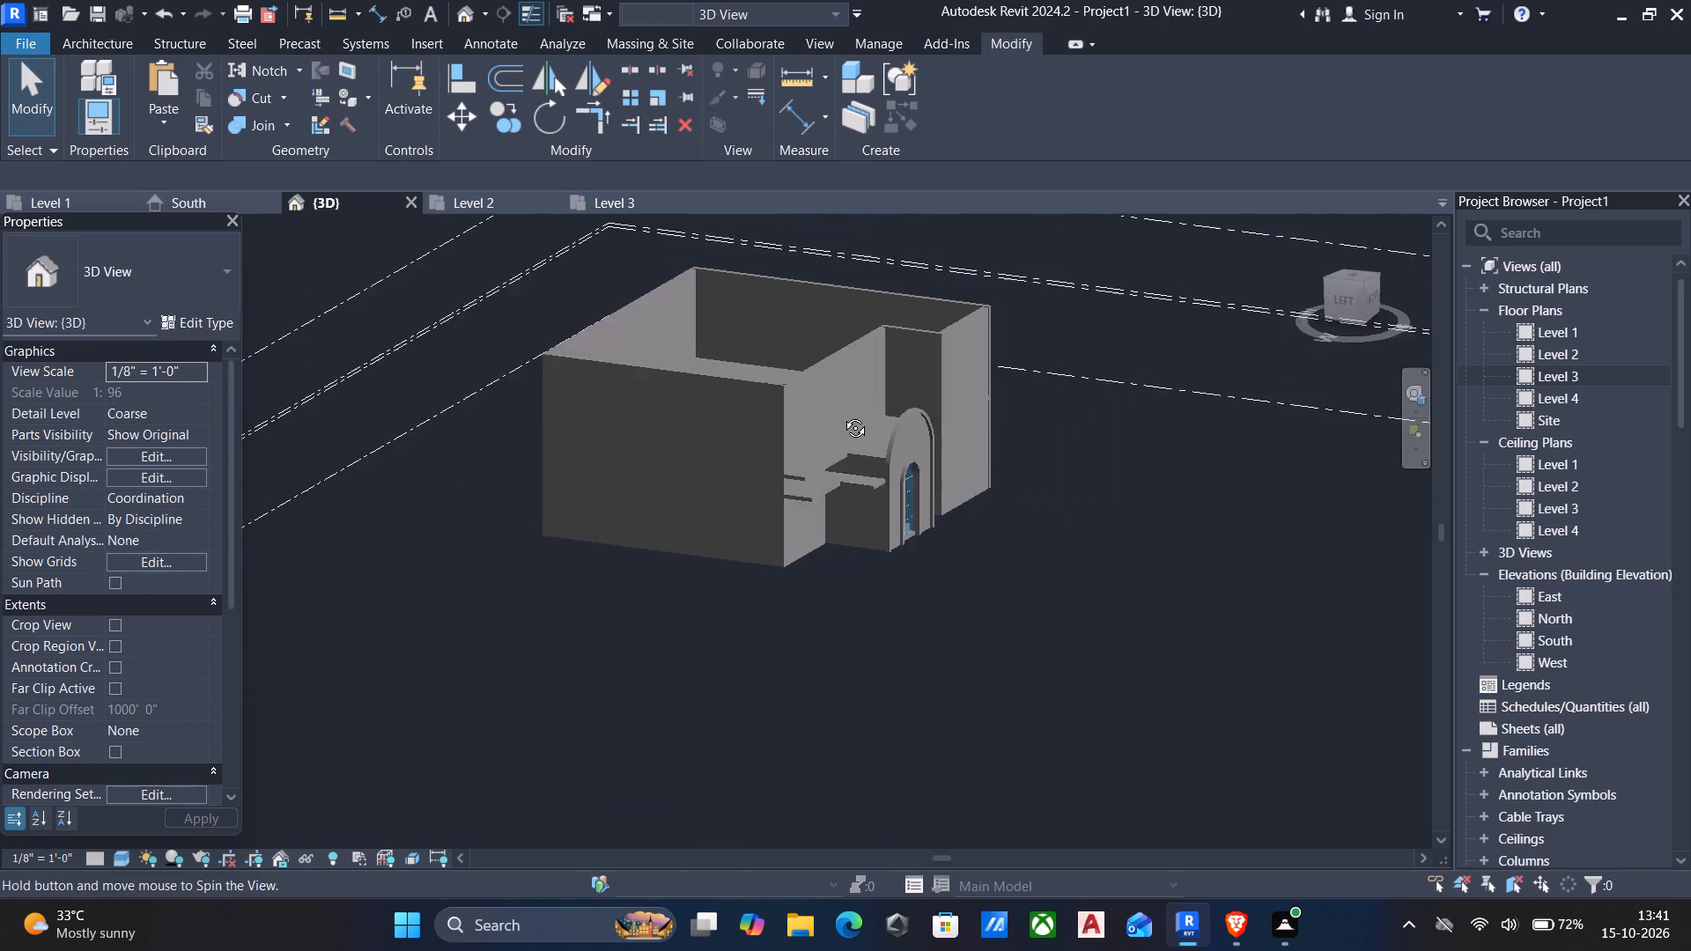
{"action": "middle_click_drag", "start_coordinate": [842, 415], "coordinate": [845, 480], "text": "shift"}
{"action": "scroll", "coordinate": [845, 470], "scroll_direction": "up", "scroll_amount": 5}
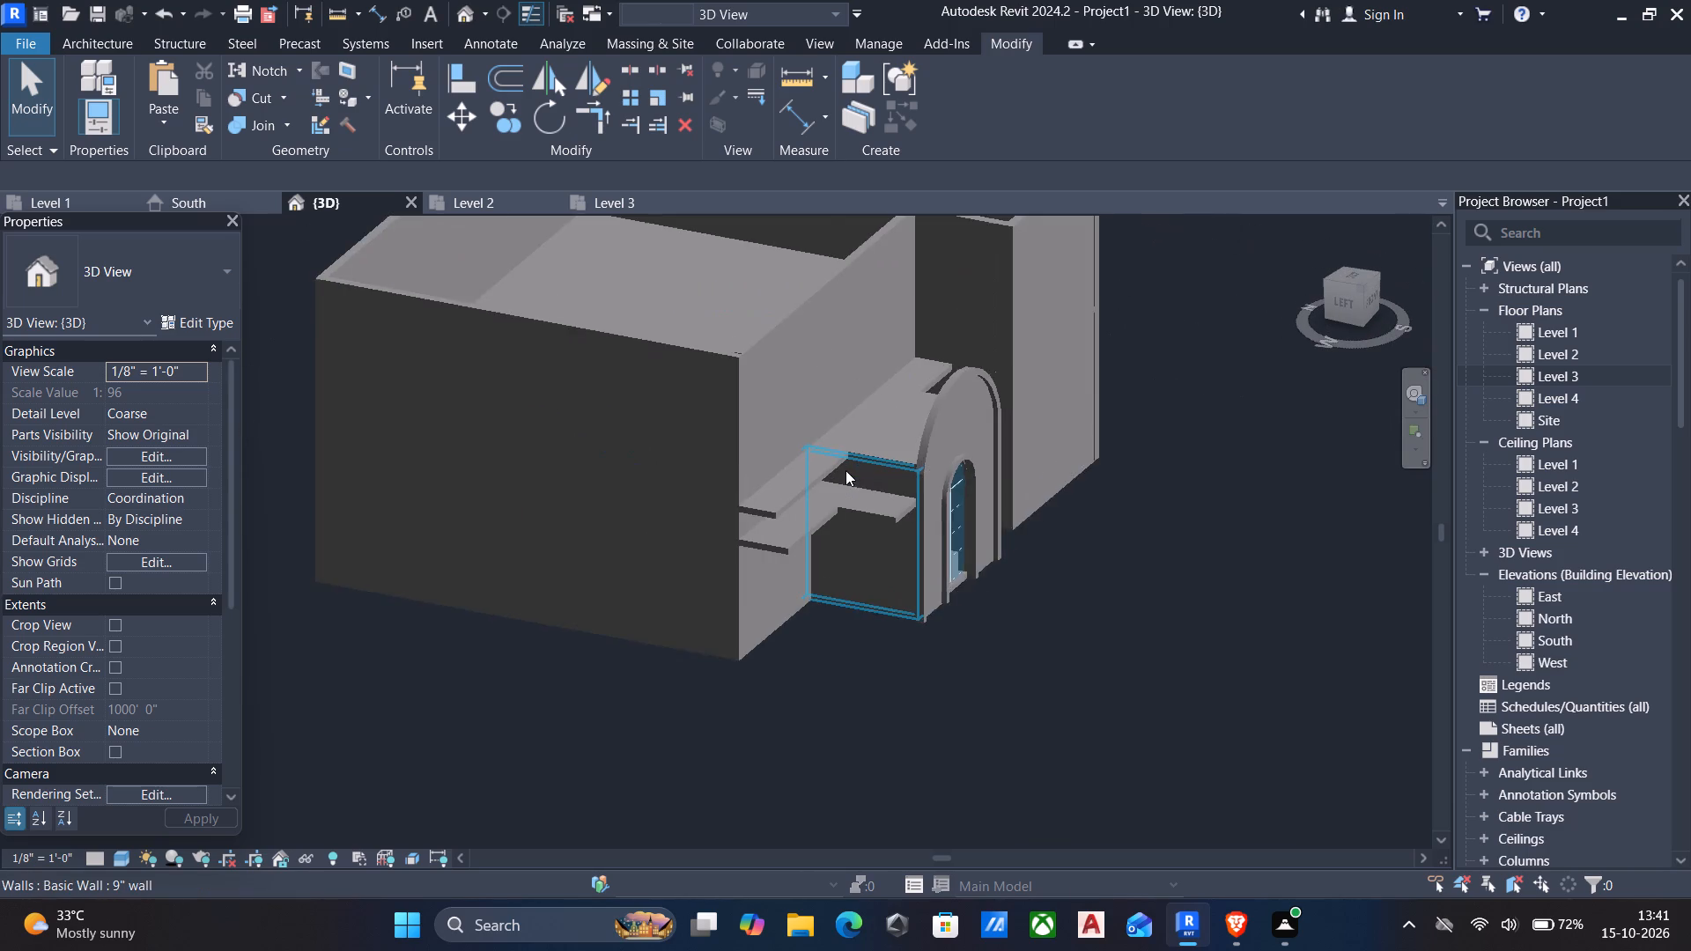
{"action": "middle_click_drag", "start_coordinate": [845, 470], "coordinate": [853, 571]}
{"action": "middle_click_drag", "start_coordinate": [860, 573], "coordinate": [611, 556], "text": "shift"}
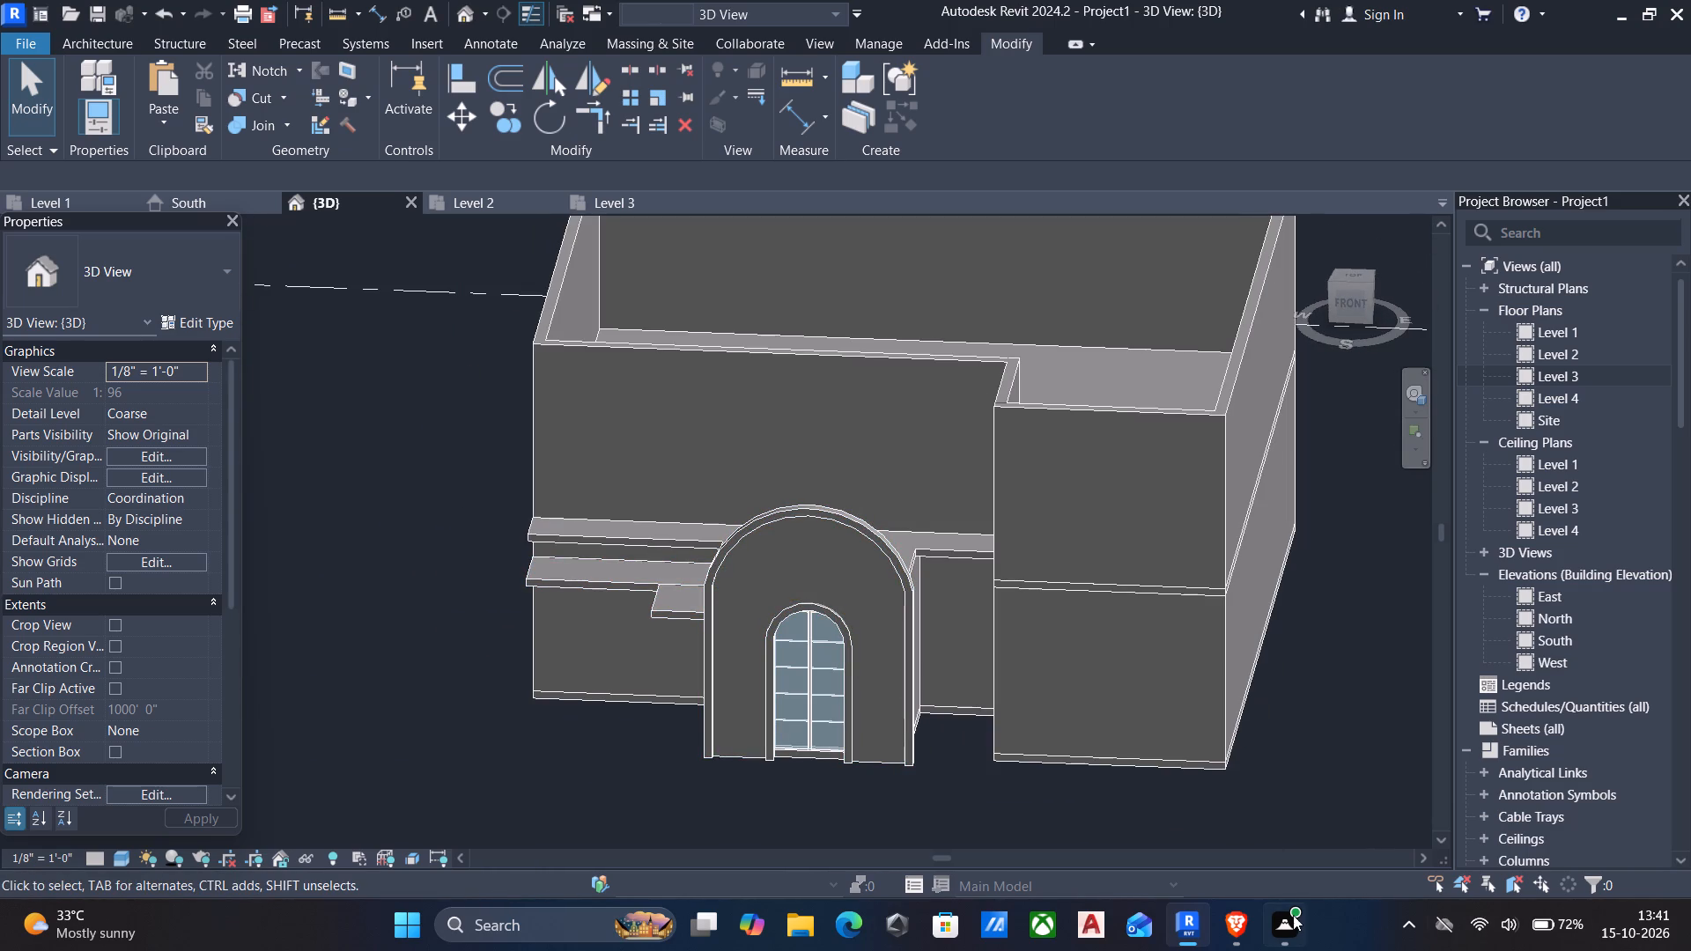
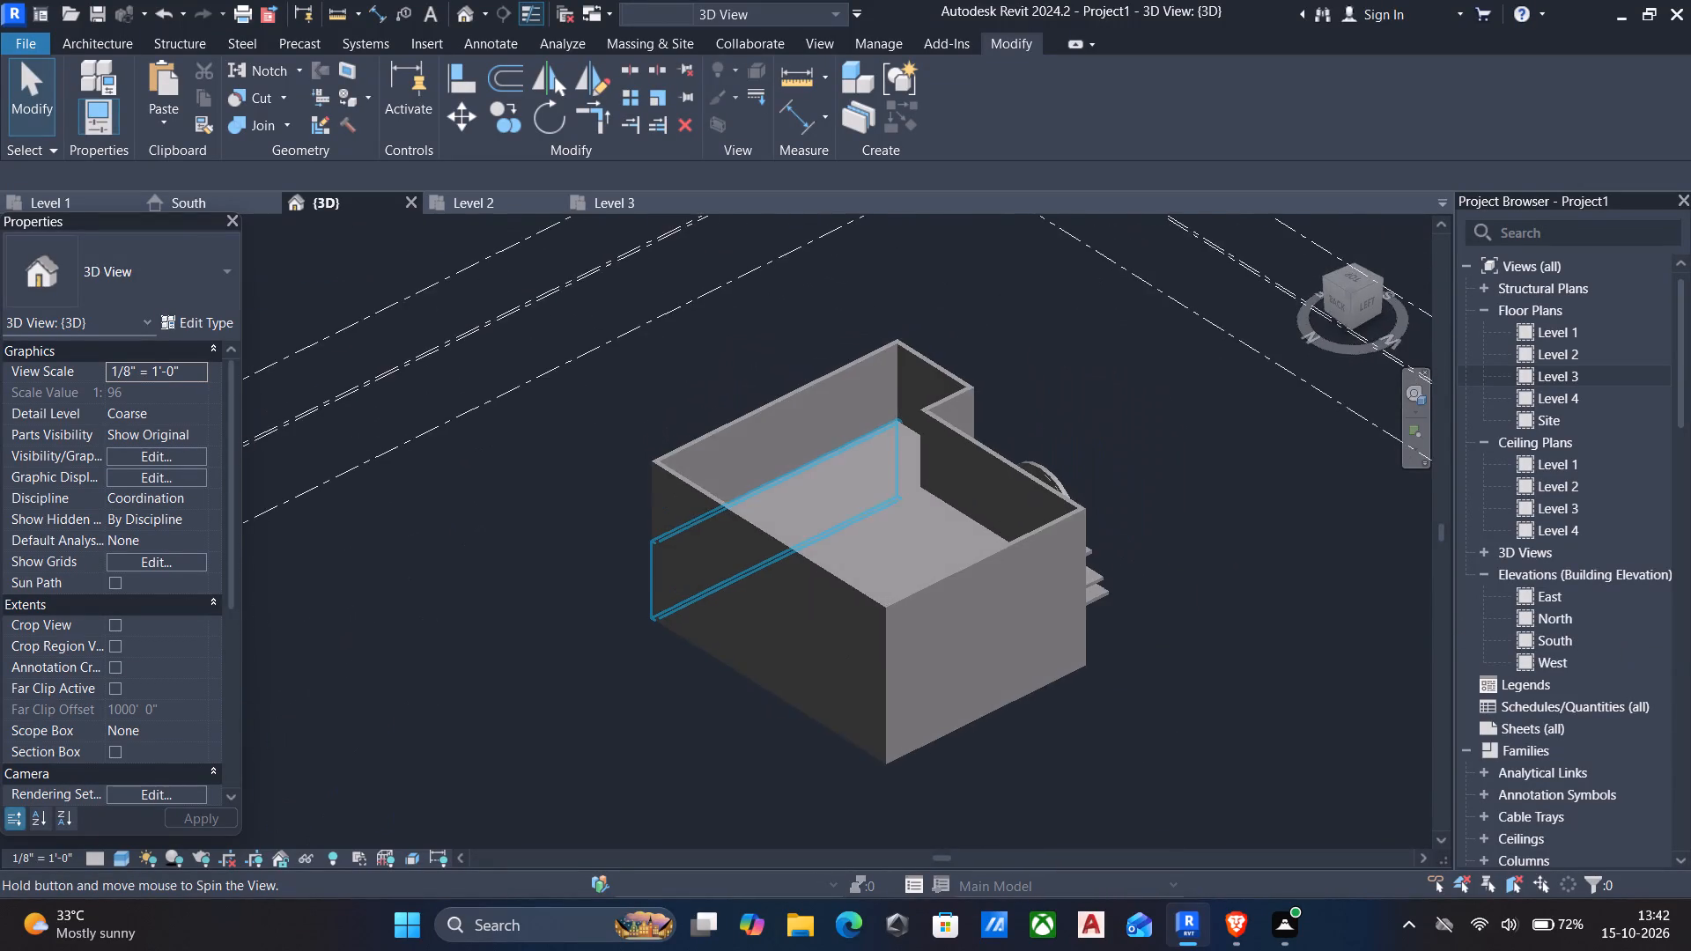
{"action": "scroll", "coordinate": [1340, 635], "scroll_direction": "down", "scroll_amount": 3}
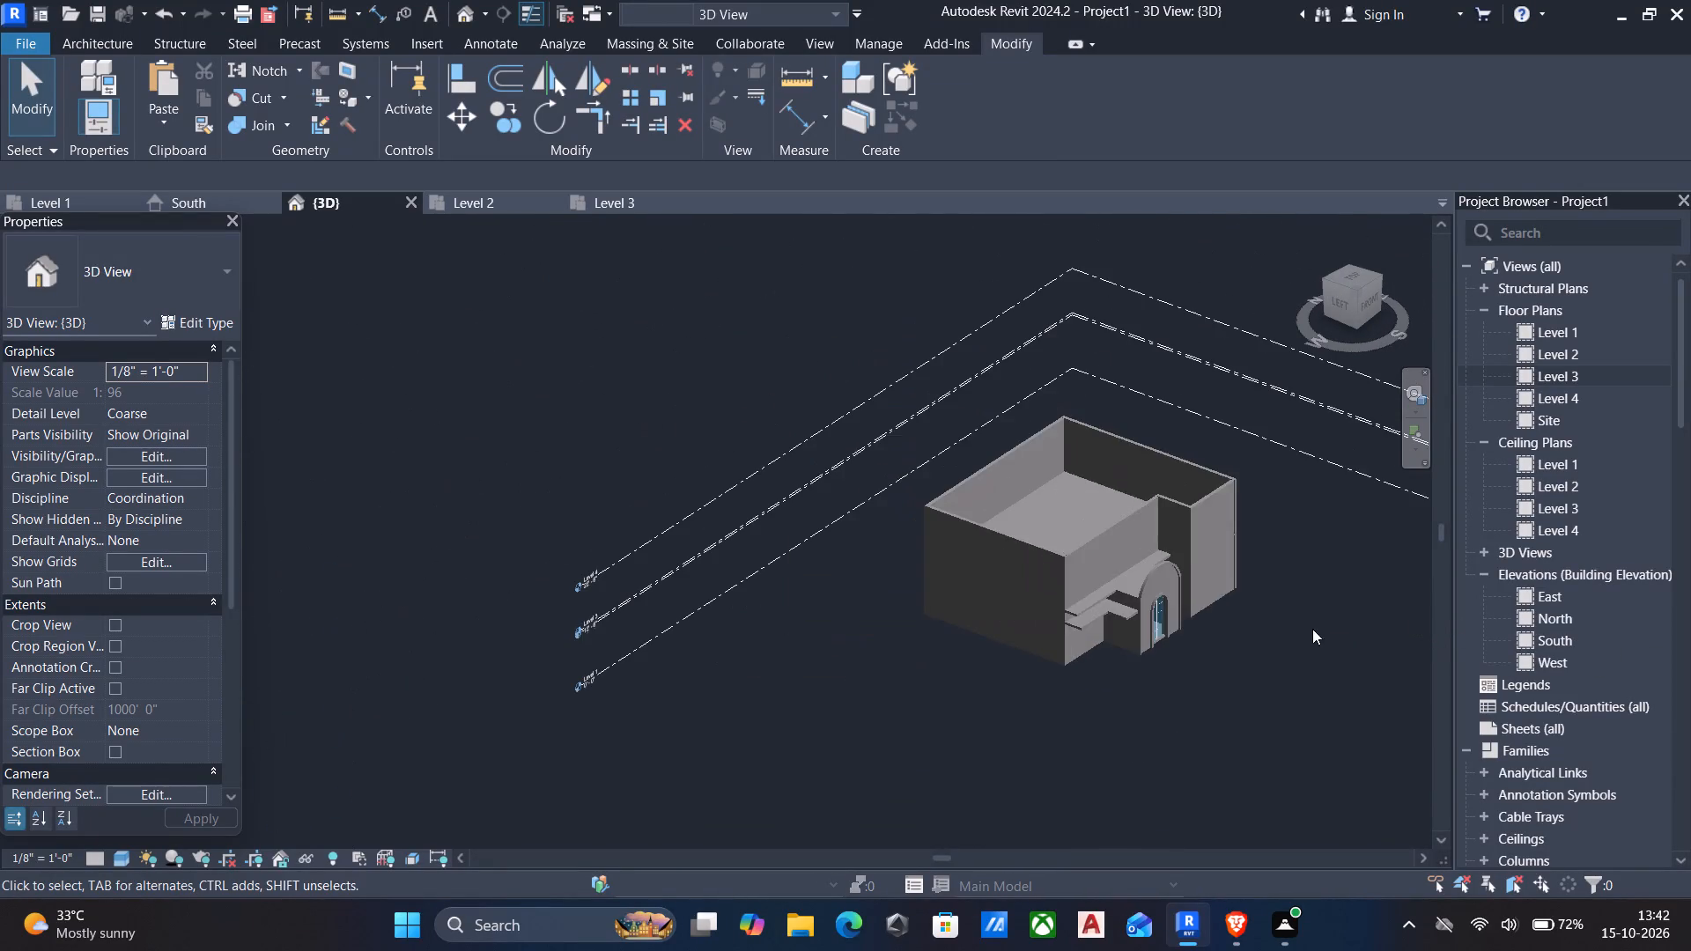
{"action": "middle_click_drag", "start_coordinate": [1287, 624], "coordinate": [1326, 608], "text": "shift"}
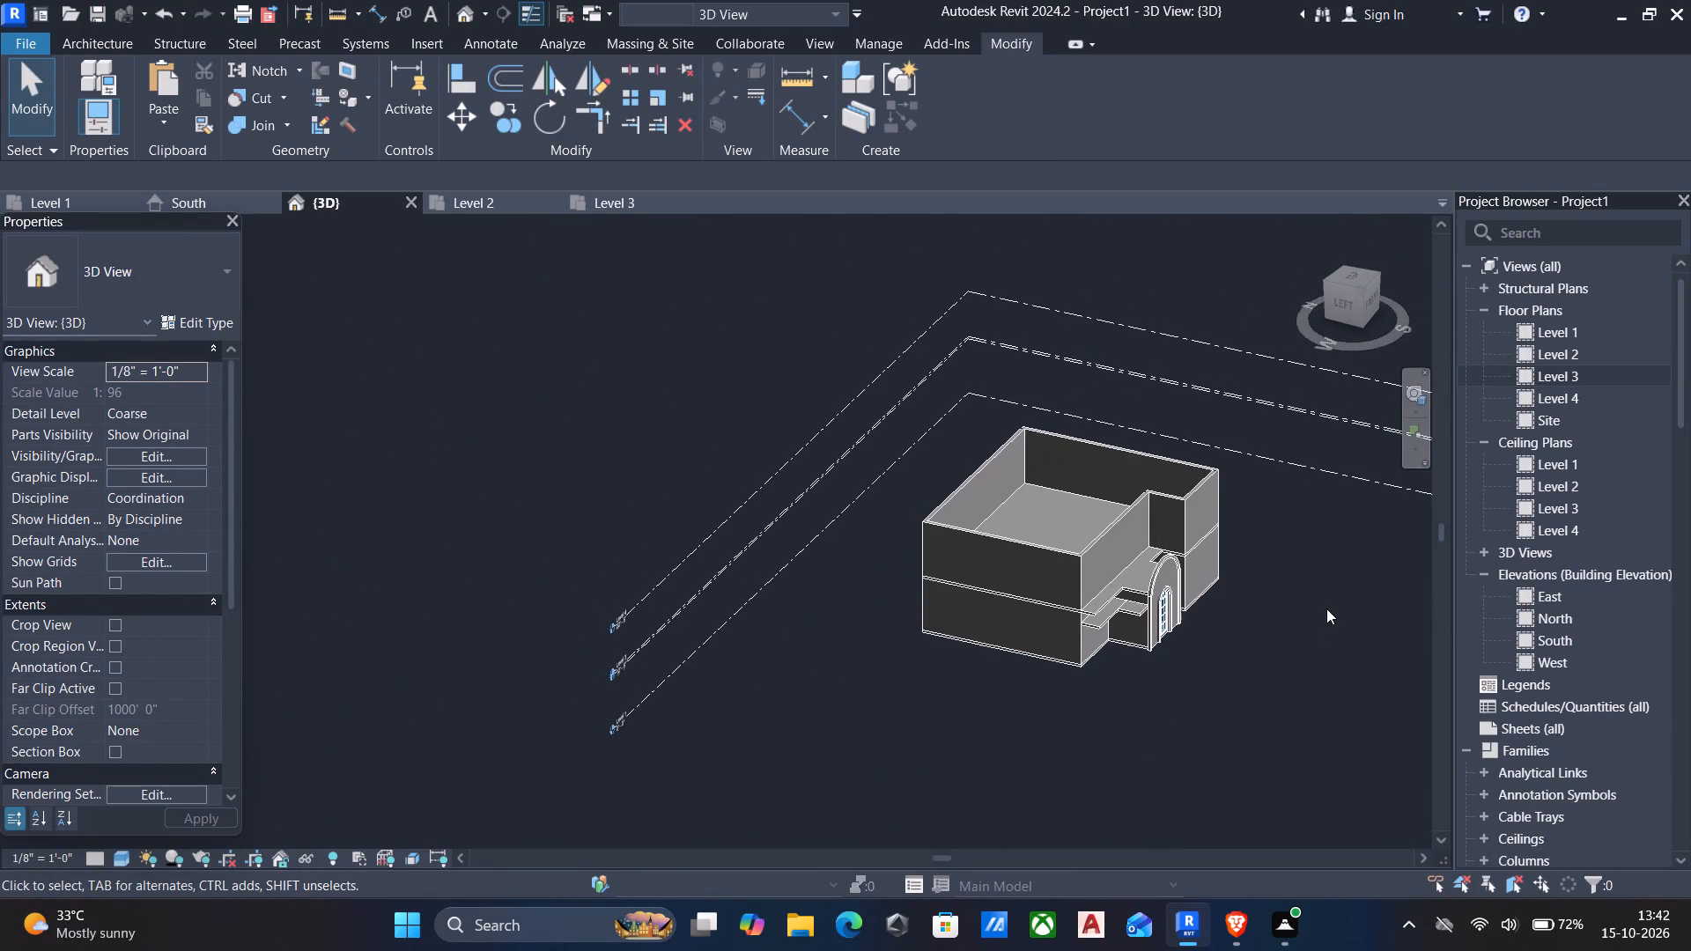
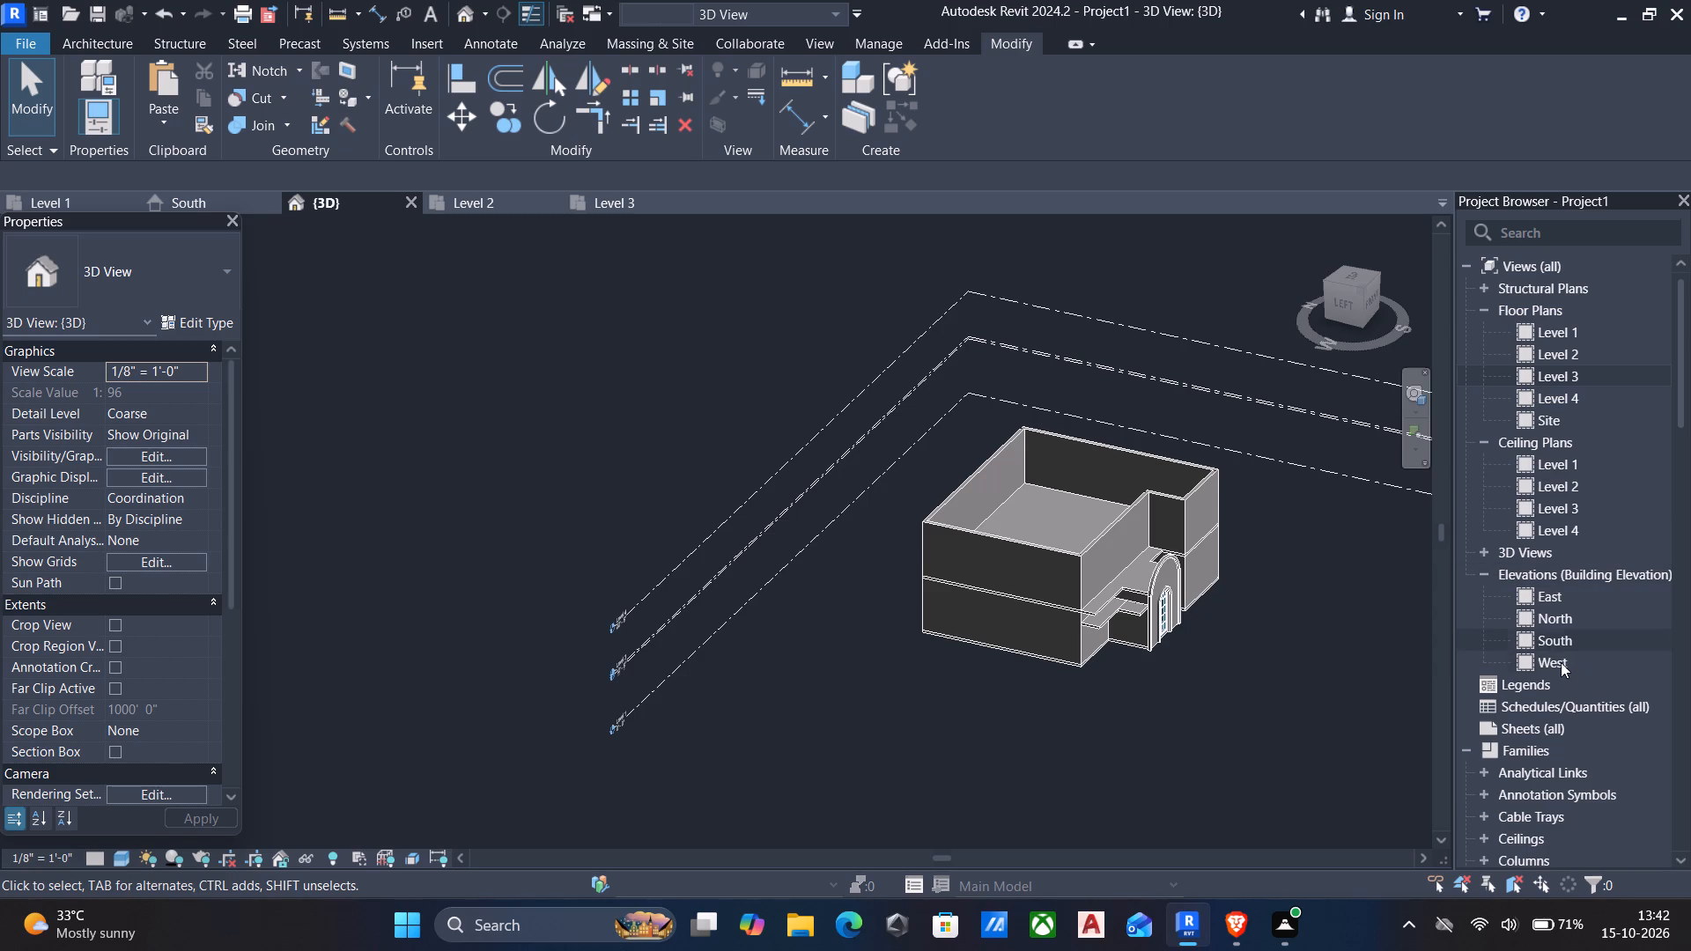
Look through the project's views and loaded families, from the floor plans down past the profile families.
{"action": "scroll", "coordinate": [1577, 672], "scroll_direction": "down", "scroll_amount": 8}
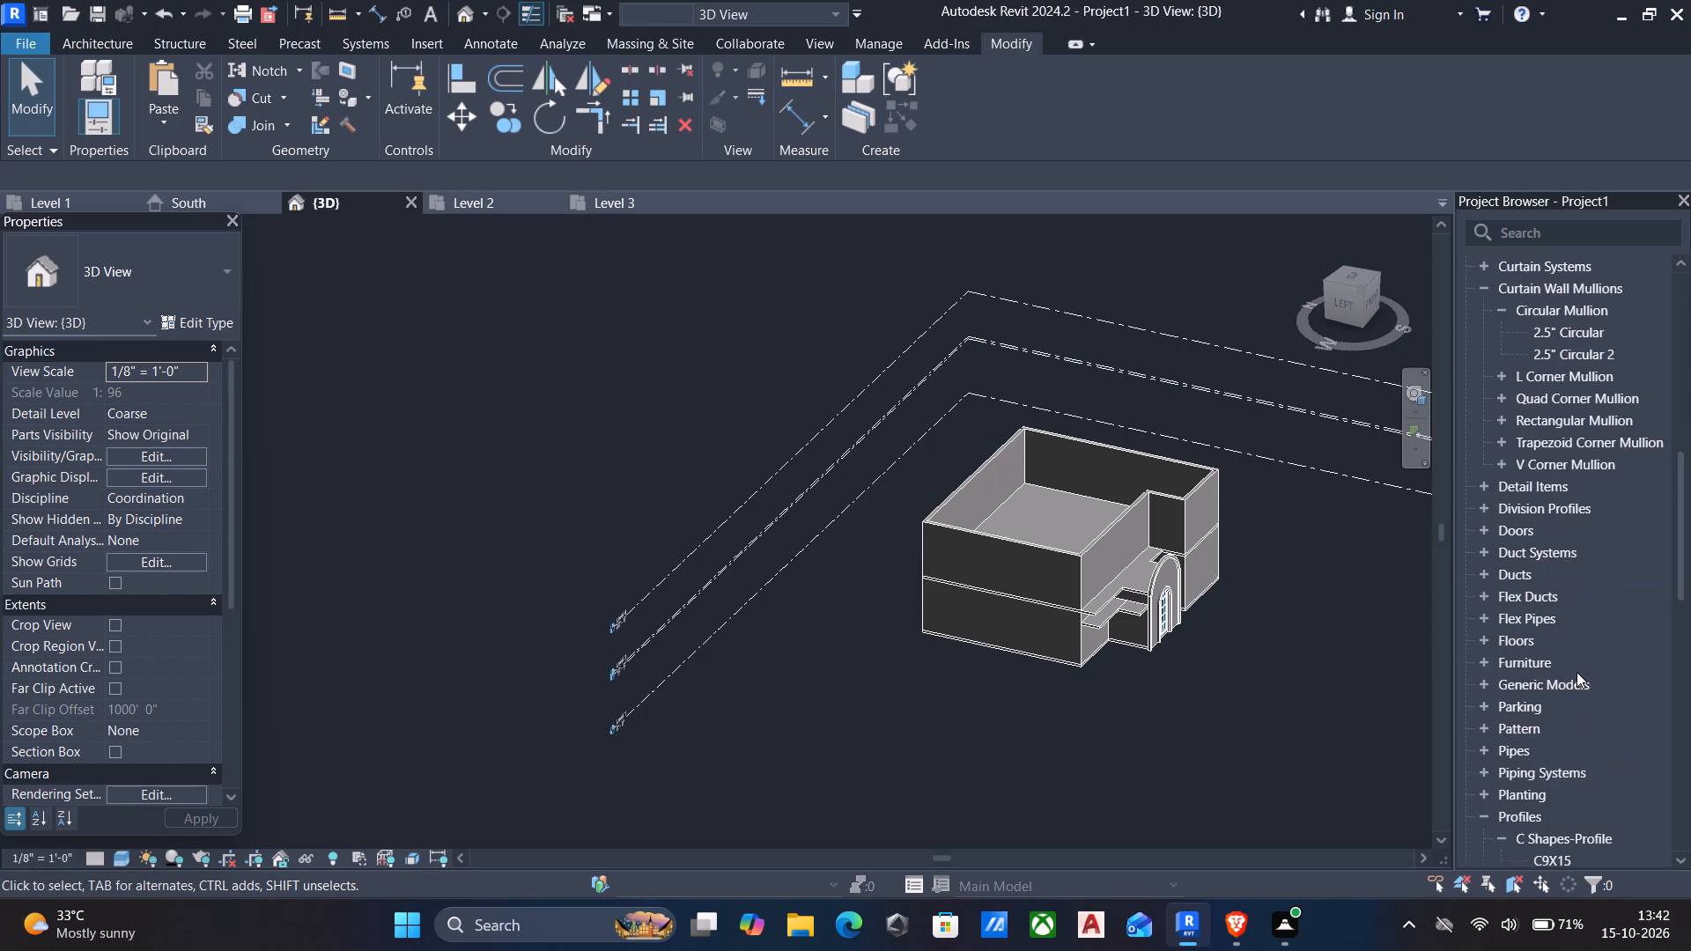
{"action": "scroll", "coordinate": [1577, 672], "scroll_direction": "down", "scroll_amount": 18}
{"action": "scroll", "coordinate": [1577, 672], "scroll_direction": "down", "scroll_amount": 6}
{"action": "scroll", "coordinate": [1577, 672], "scroll_direction": "up", "scroll_amount": 15}
{"action": "scroll", "coordinate": [1577, 672], "scroll_direction": "up", "scroll_amount": 16}
{"action": "scroll", "coordinate": [1577, 672], "scroll_direction": "up", "scroll_amount": 9}
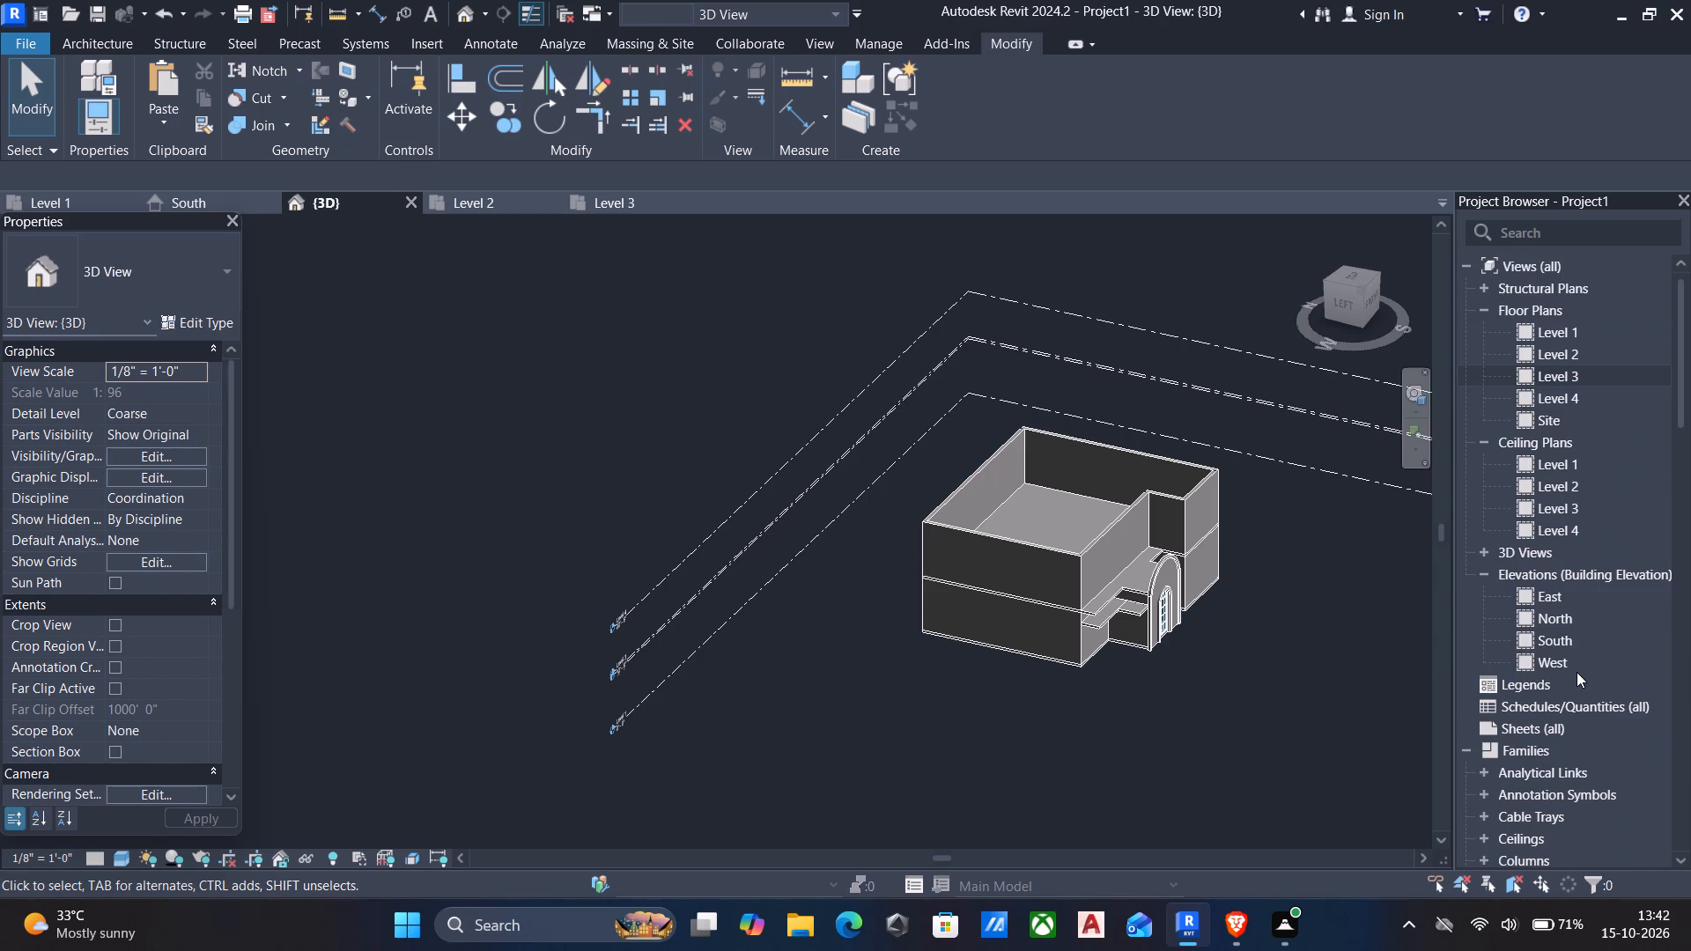
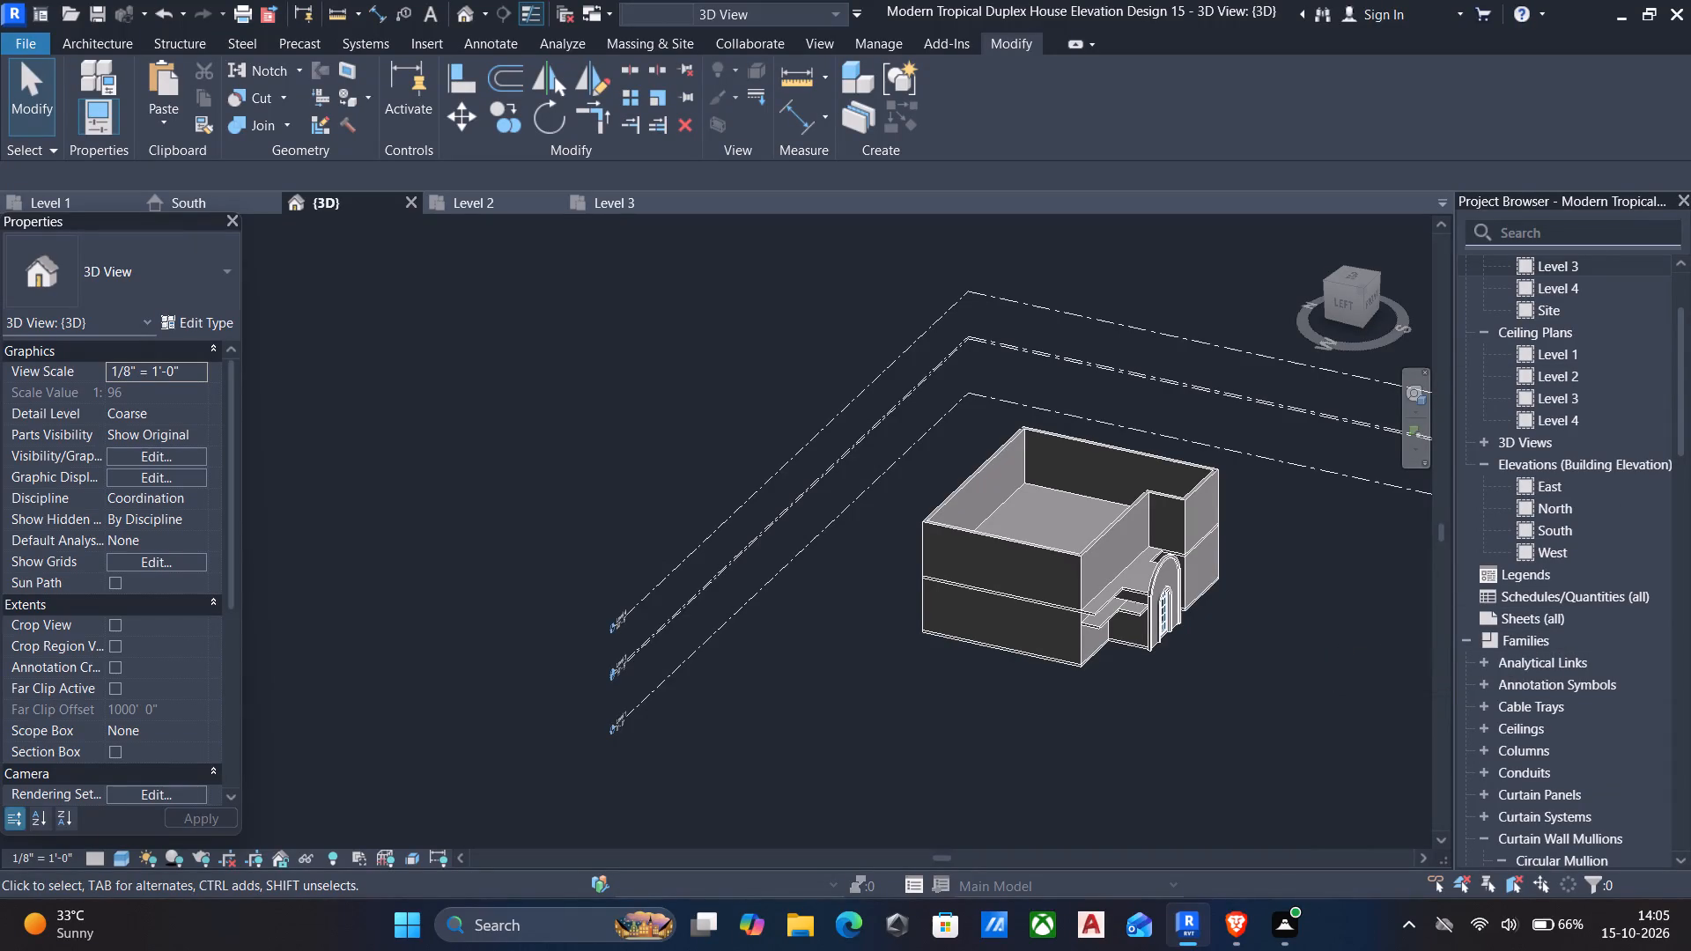
On the Level 1 plan, draw a Curtain Wall 1 segment about 5'-0" long inside the front wall of the bay east of the entrance.
{"action": "scroll", "coordinate": [1598, 375], "scroll_direction": "up", "scroll_amount": 5}
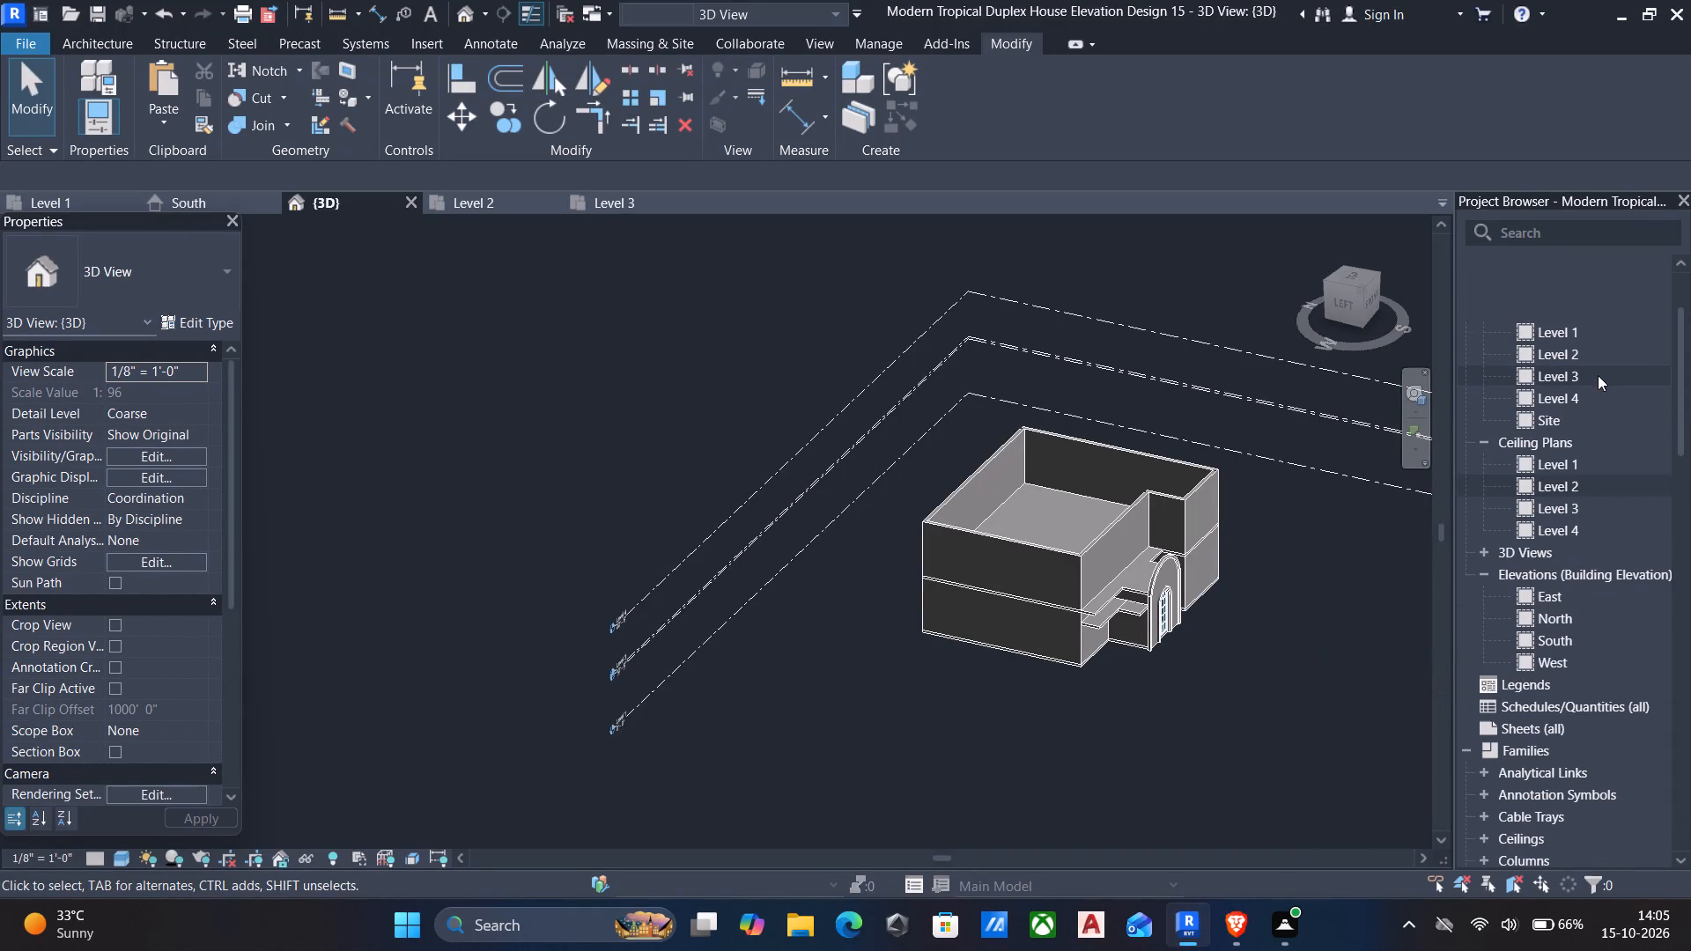
{"action": "double_click", "coordinate": [1572, 331]}
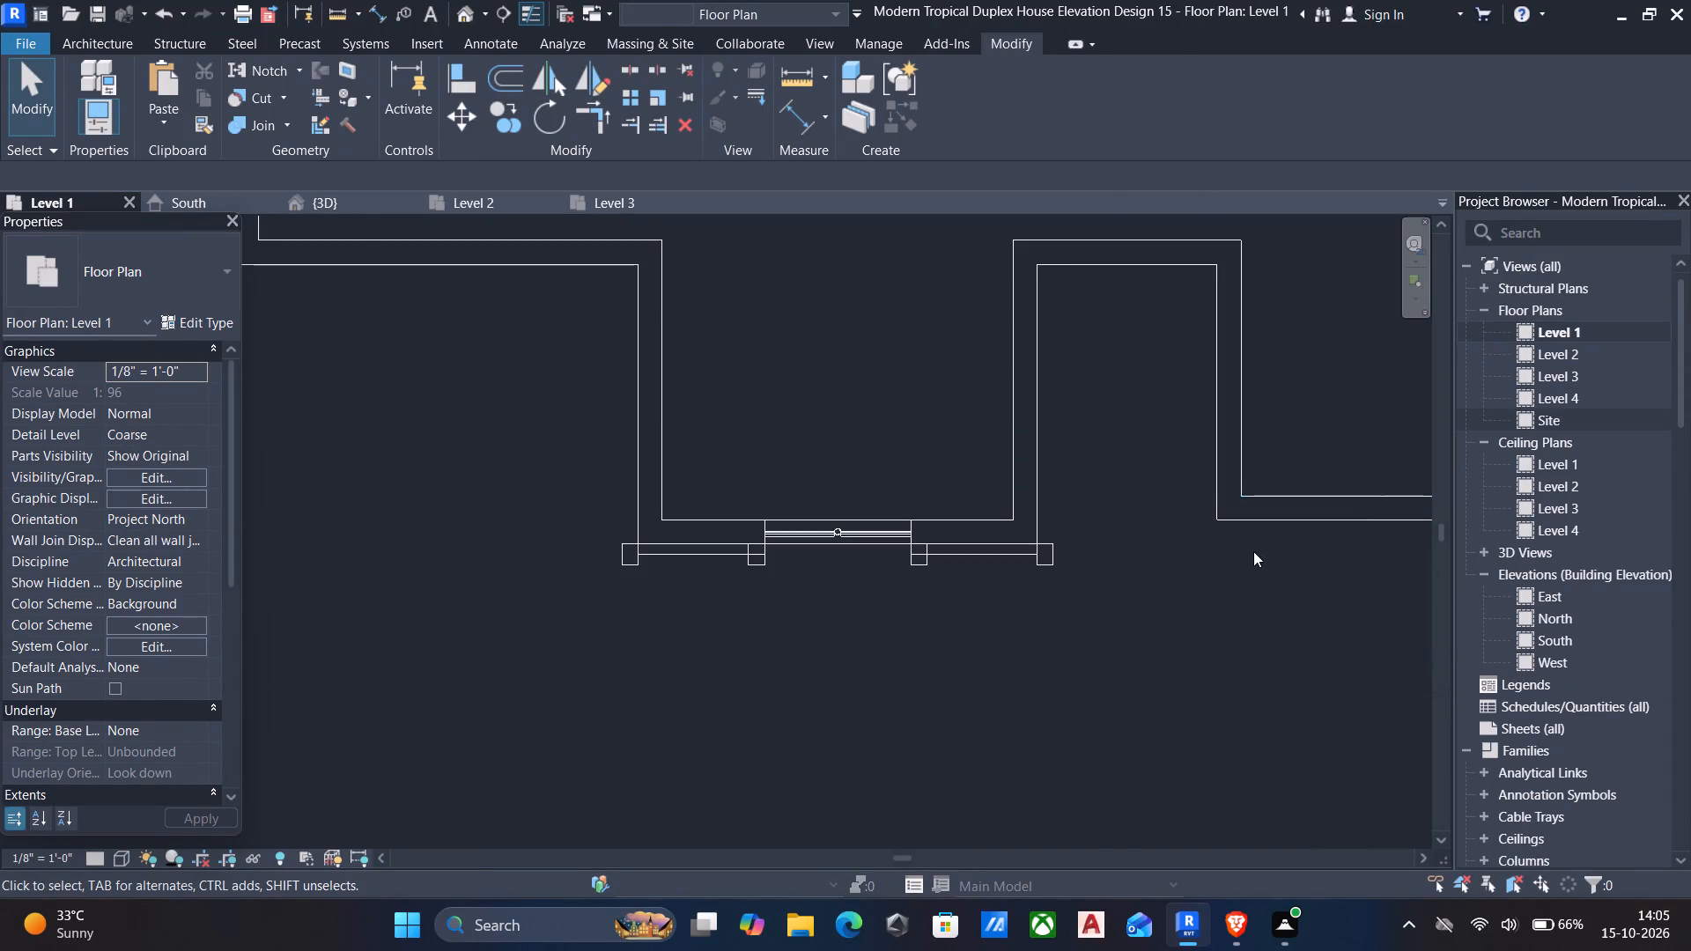
{"action": "scroll", "coordinate": [1243, 554], "scroll_direction": "down", "scroll_amount": 4}
{"action": "middle_click_drag", "start_coordinate": [1232, 553], "coordinate": [839, 566]}
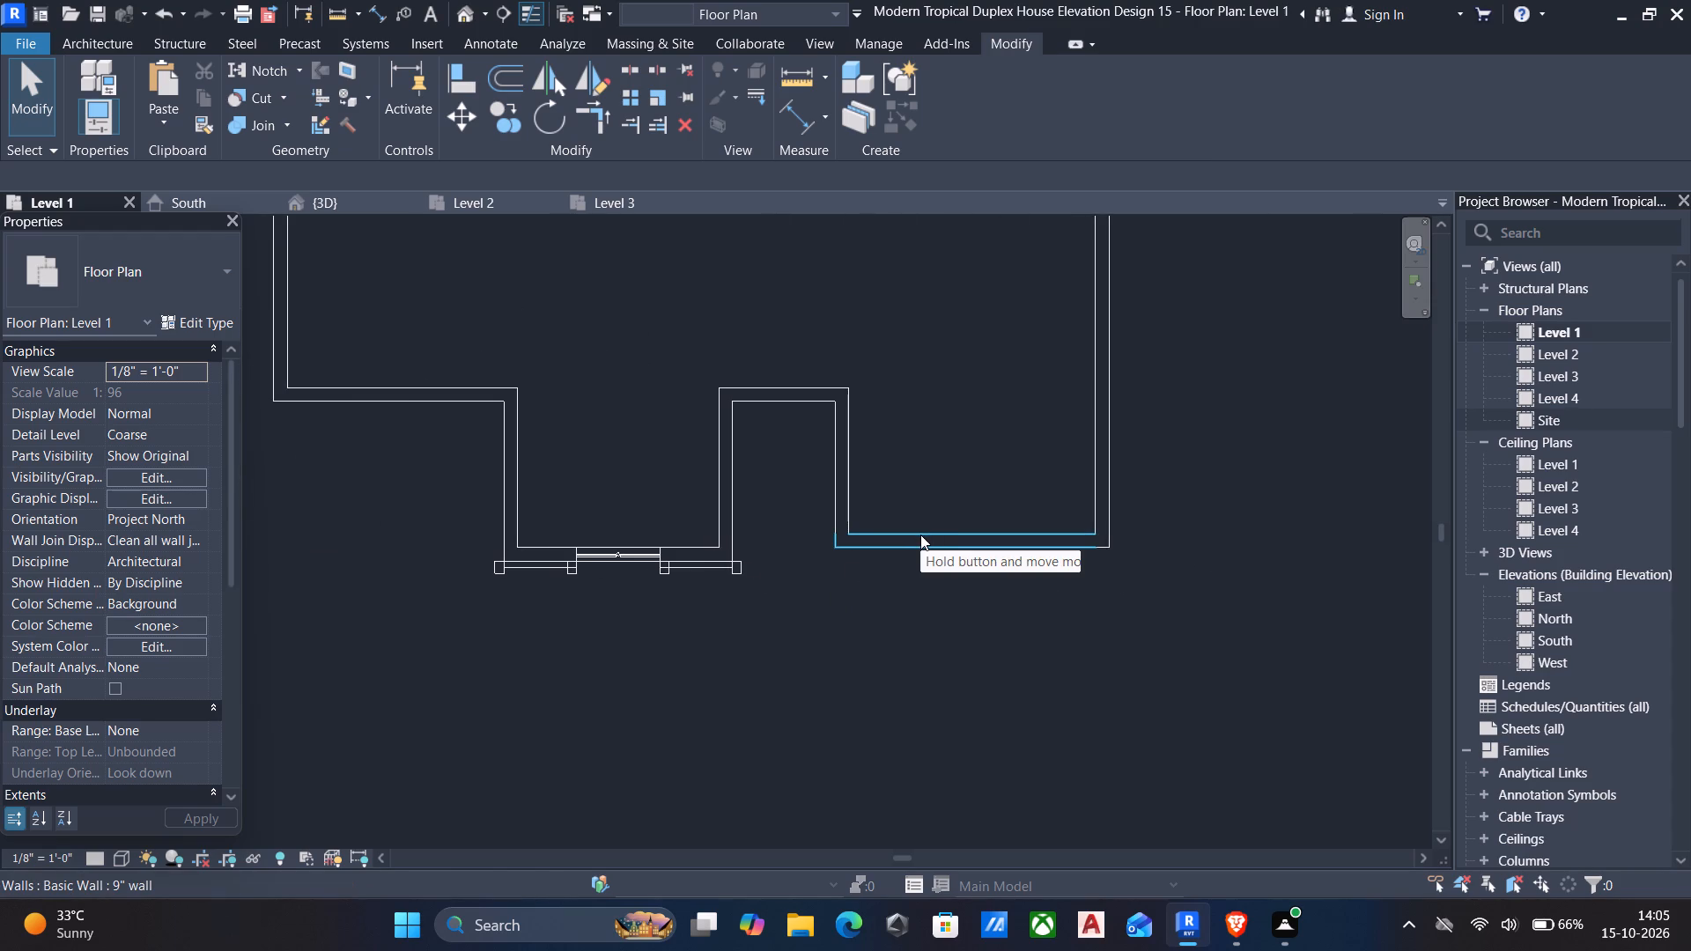
{"action": "type", "text": "wa"}
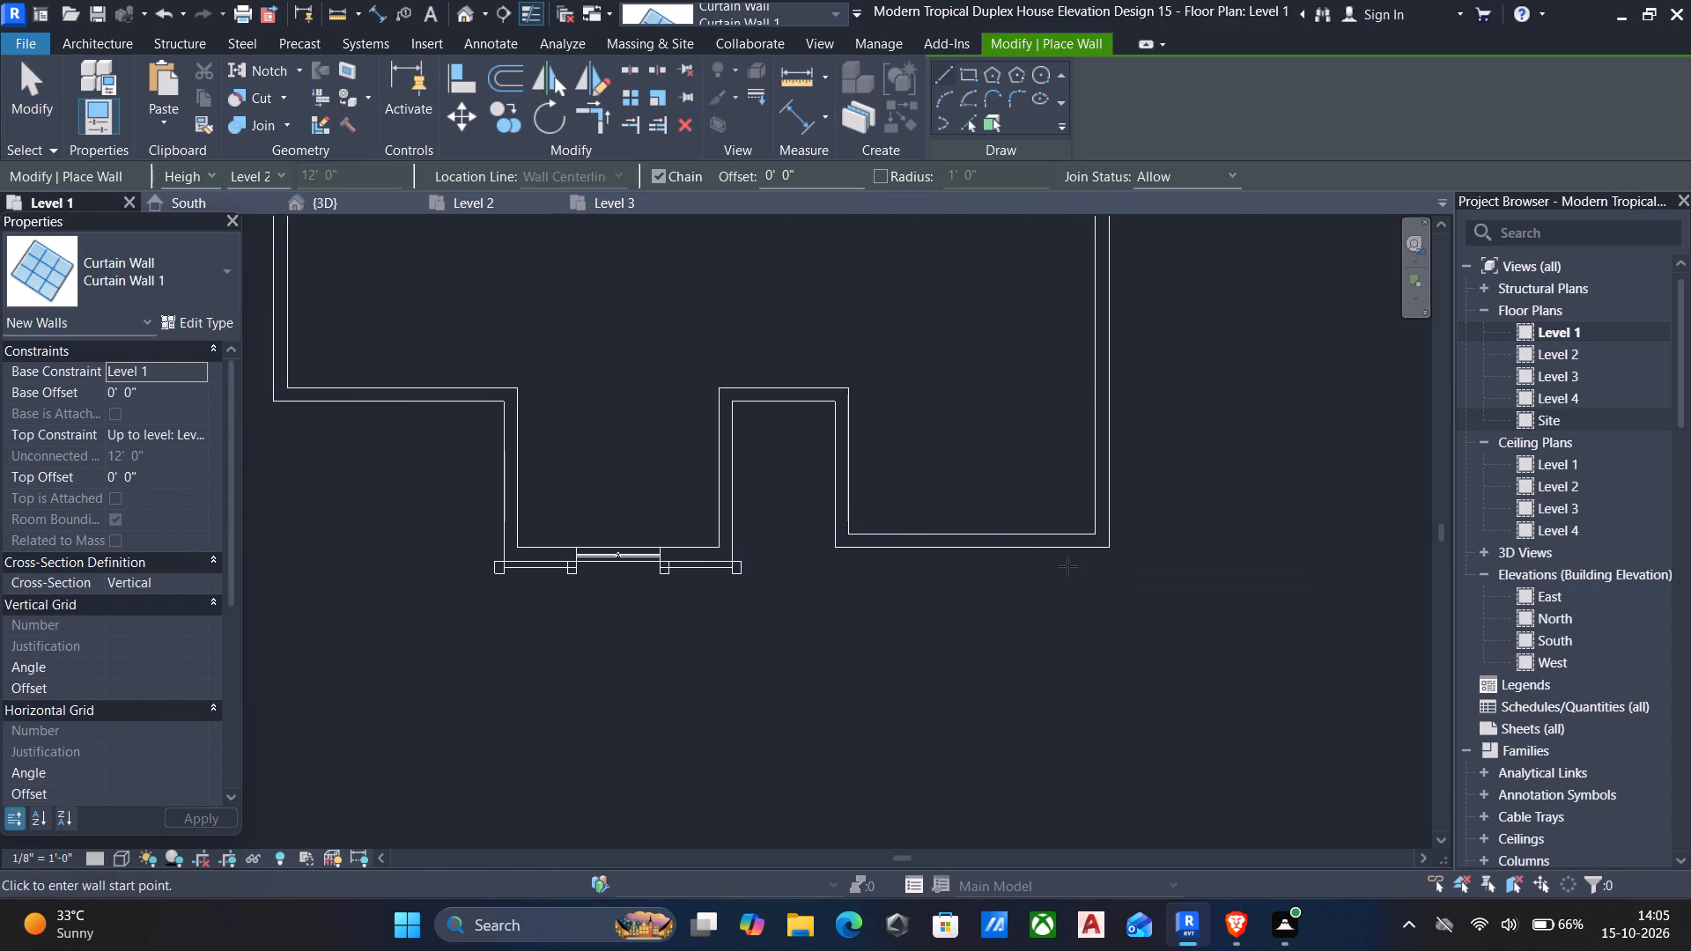
{"action": "scroll", "coordinate": [1066, 565], "scroll_direction": "up", "scroll_amount": 4}
{"action": "left_click", "coordinate": [1030, 524]}
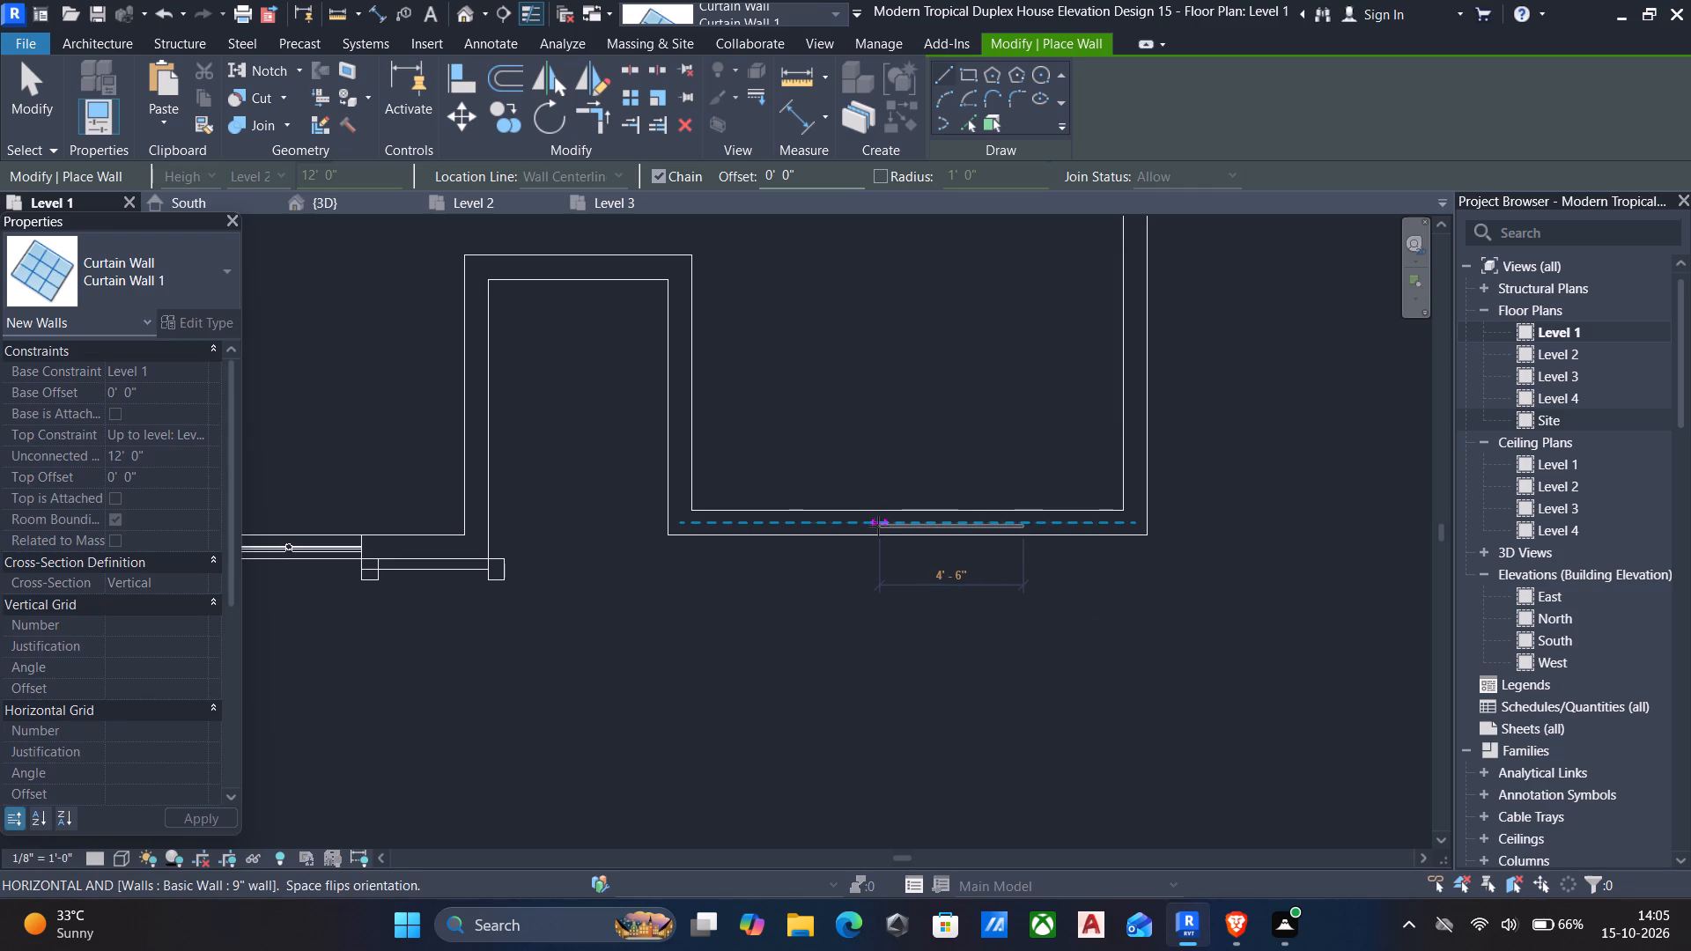
{"action": "left_click", "coordinate": [860, 527]}
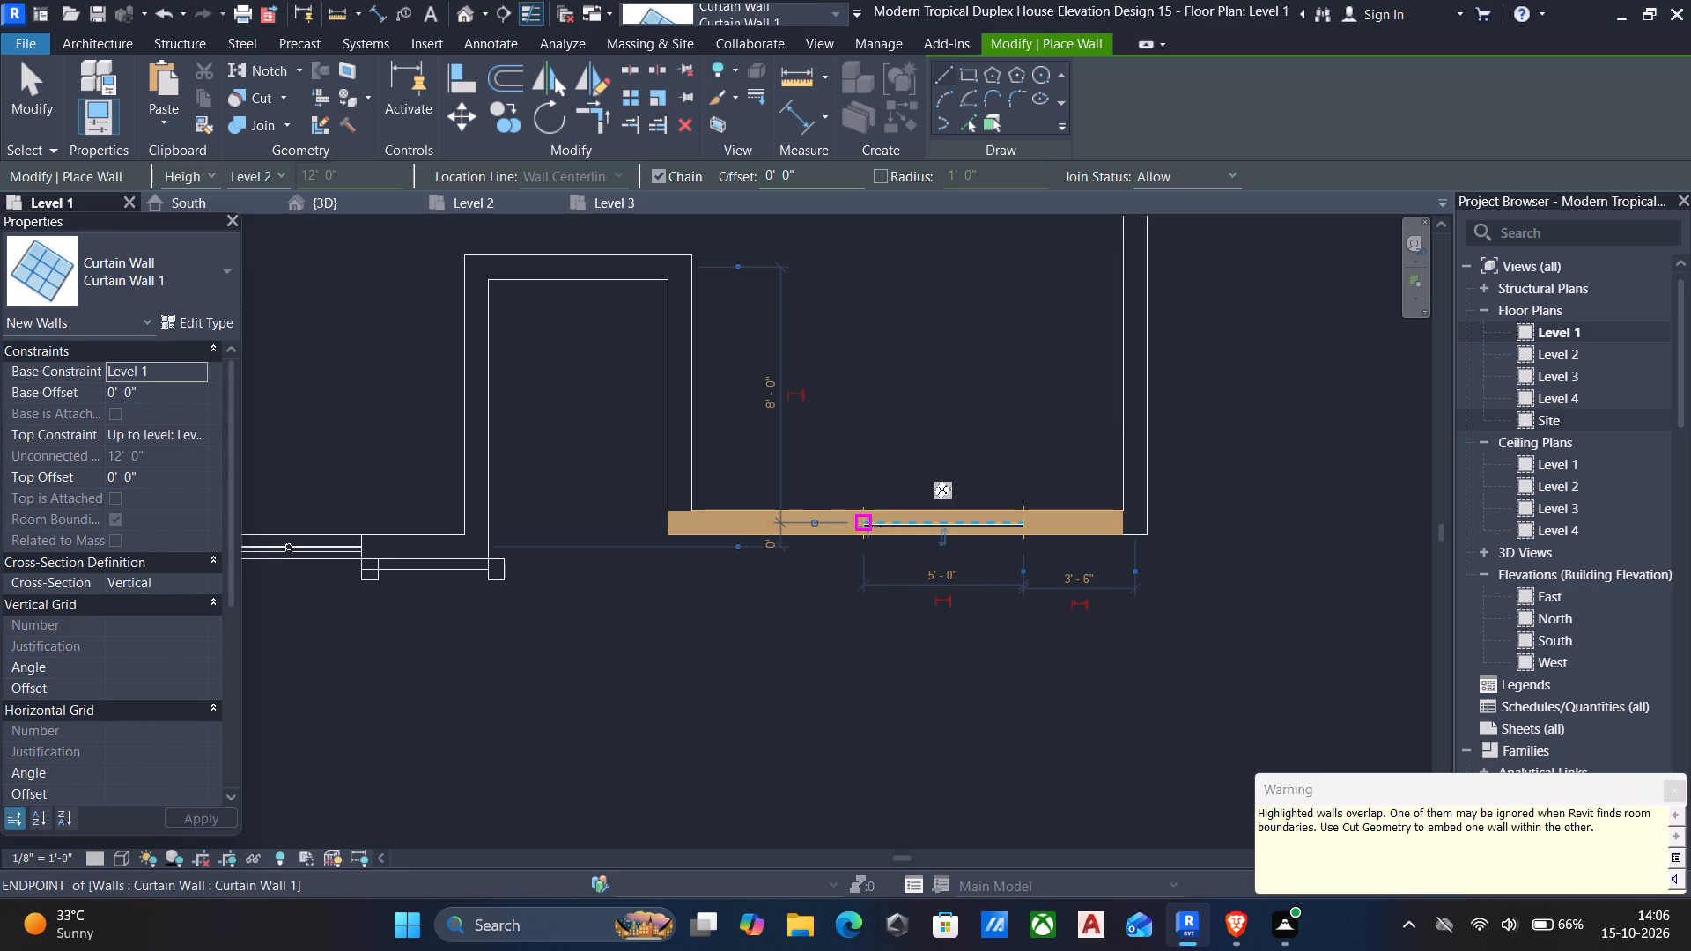
{"action": "key", "text": "F1"}
{"action": "key", "text": "Escape"}
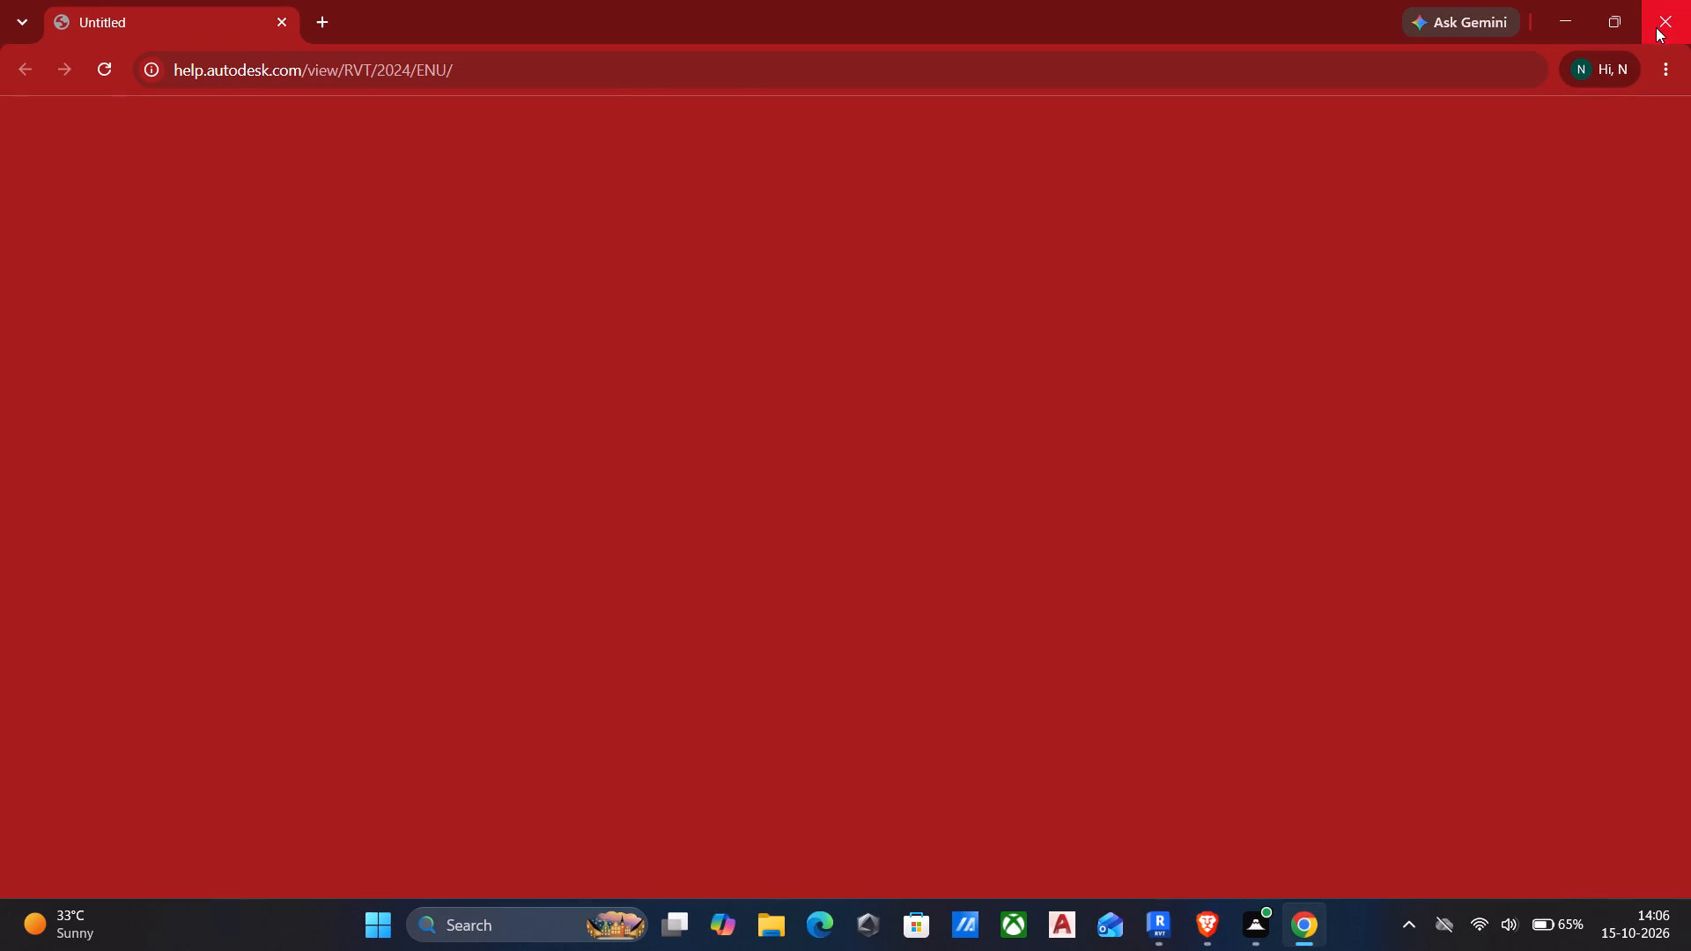
{"action": "left_click", "coordinate": [1656, 27]}
{"action": "key", "text": "Escape"}
{"action": "key", "text": "Escape"}
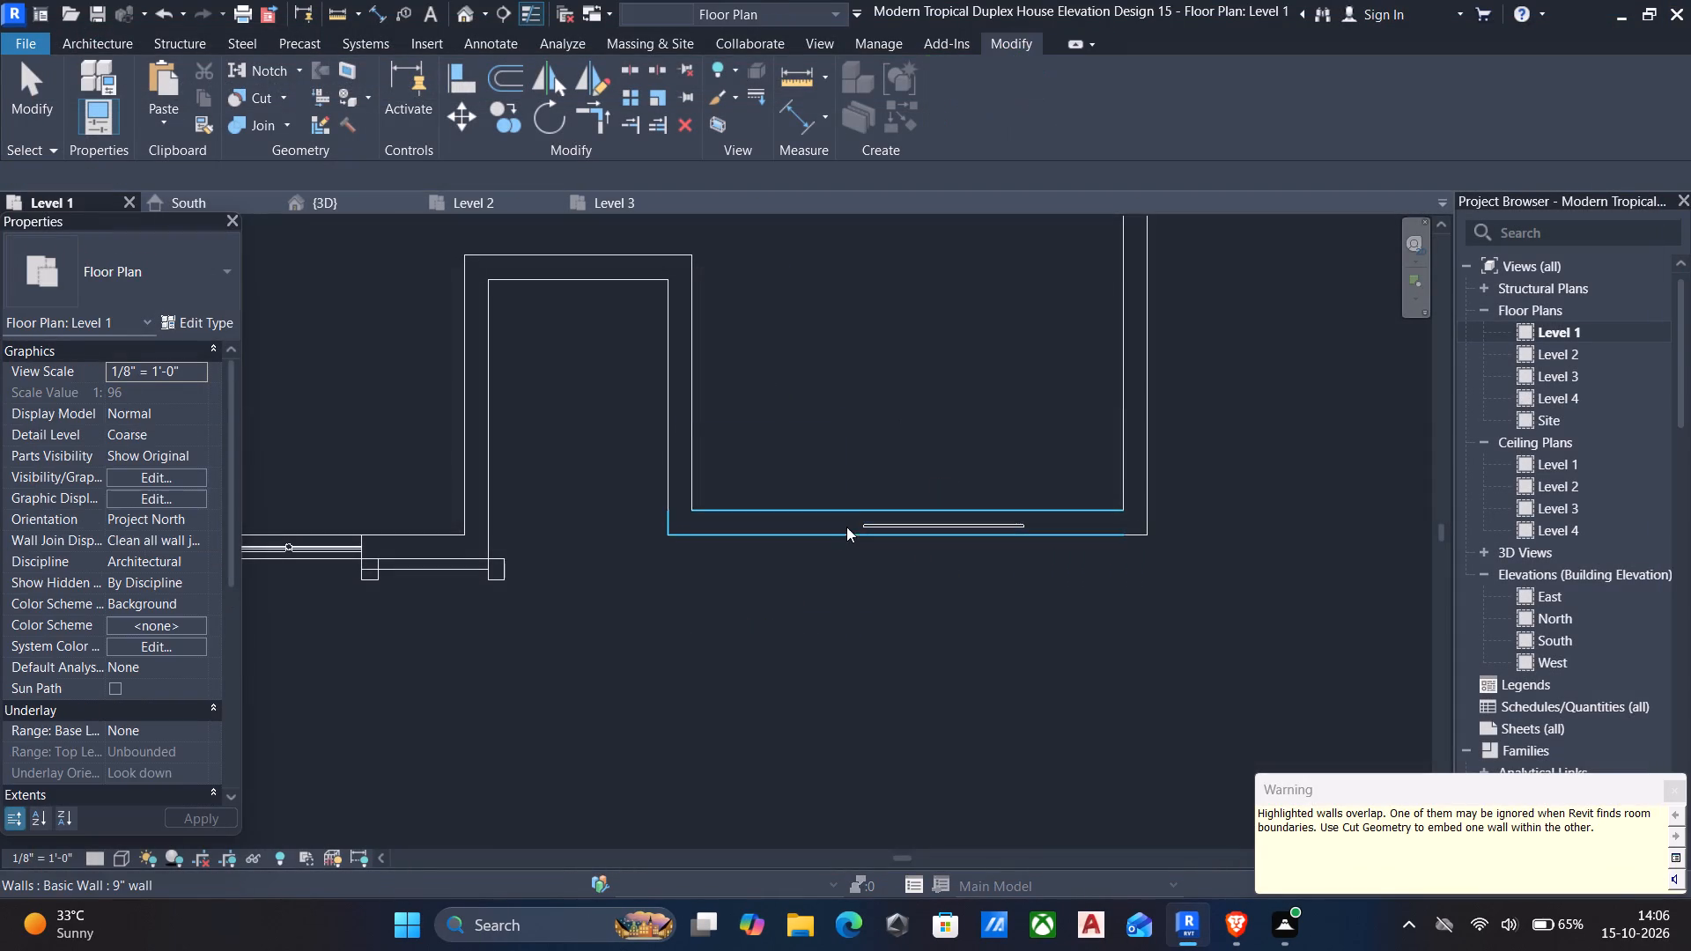
Nudge the new curtain wall west along the front wall, to about 4'-4" from the building's east corner.
{"action": "left_click", "coordinate": [884, 521]}
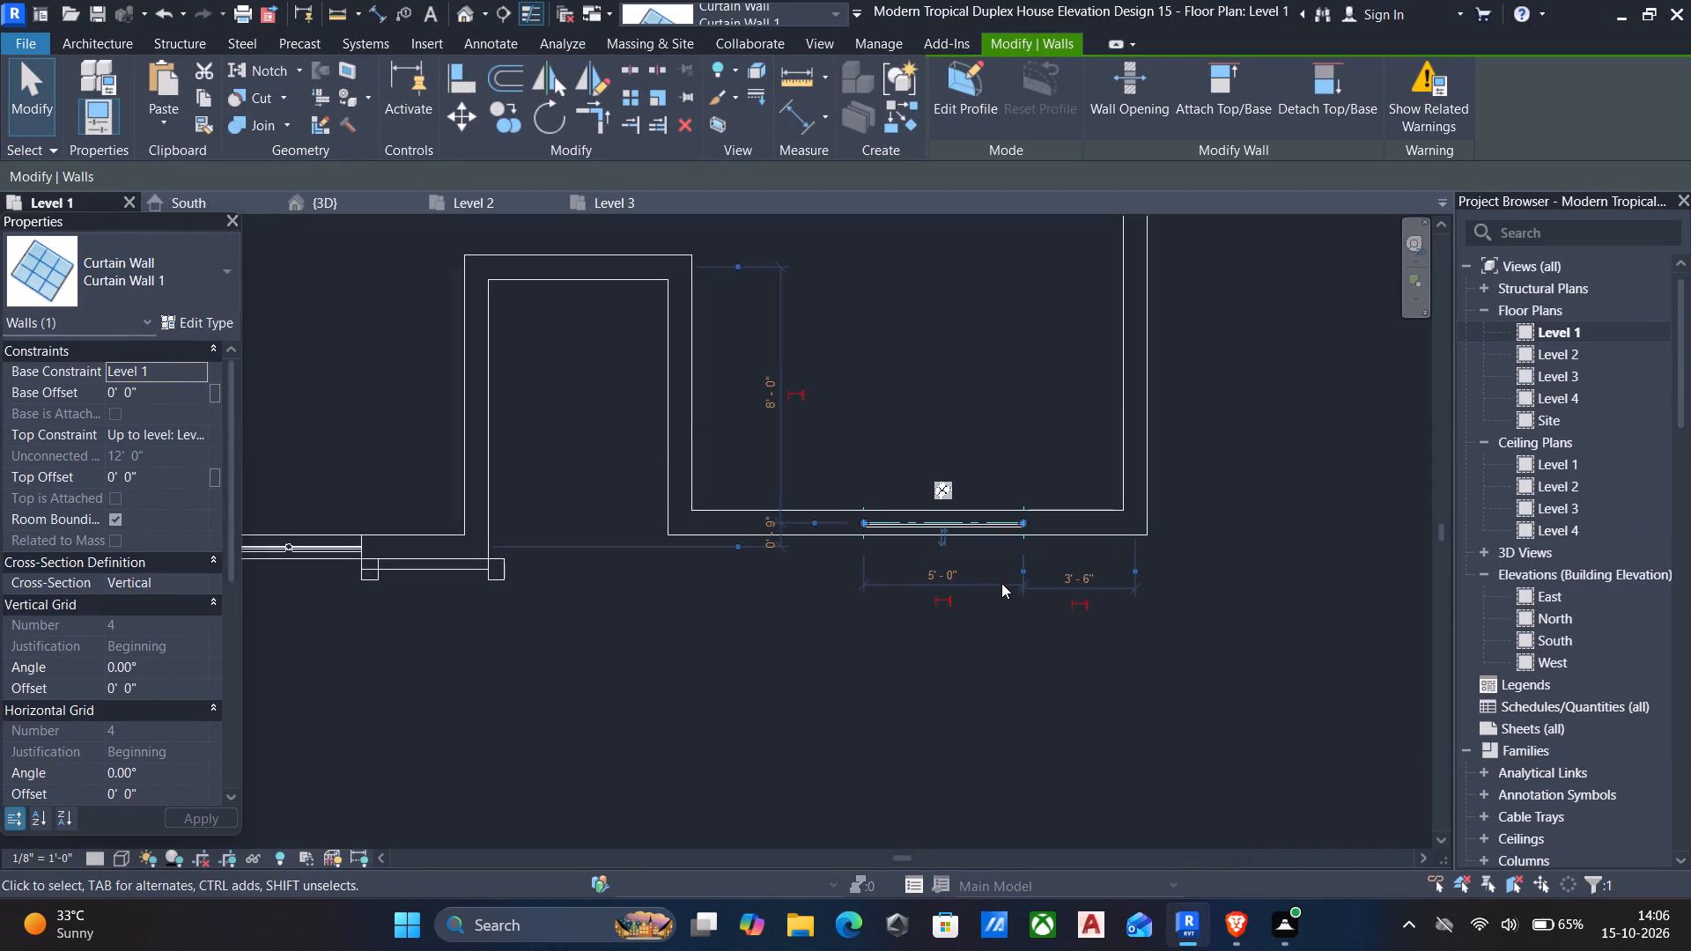
{"action": "key", "text": "Left"}
{"action": "key", "text": "Left"}
{"action": "key", "text": "Left"}
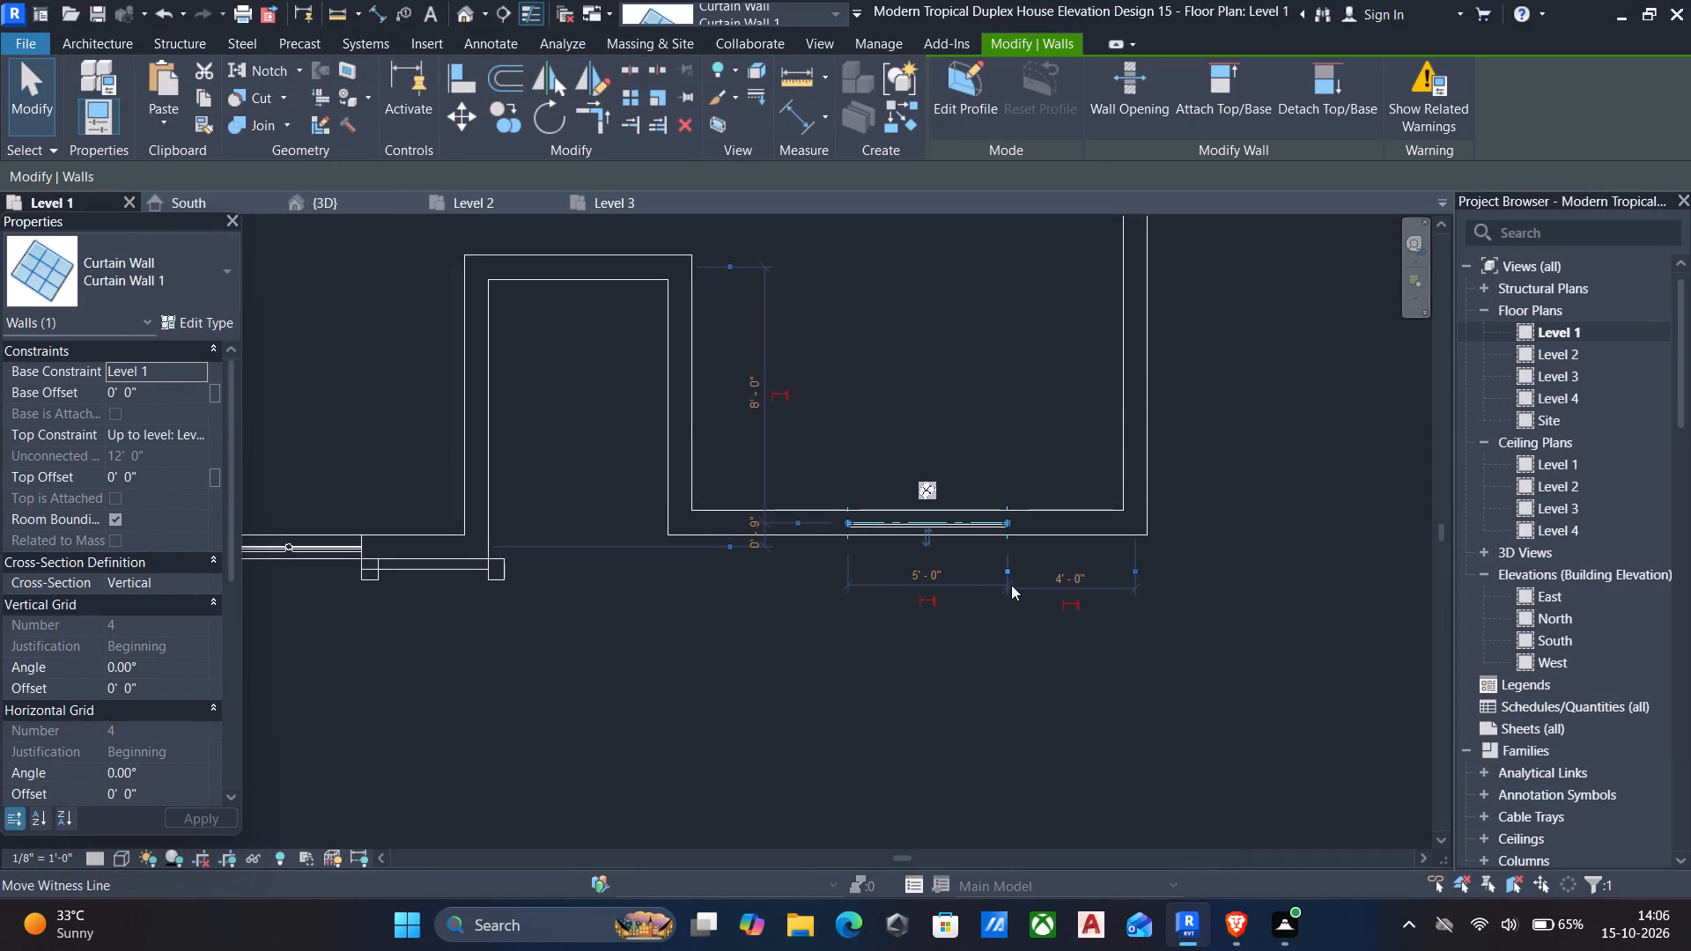
{"action": "key", "text": "Left"}
{"action": "key", "text": "Left"}
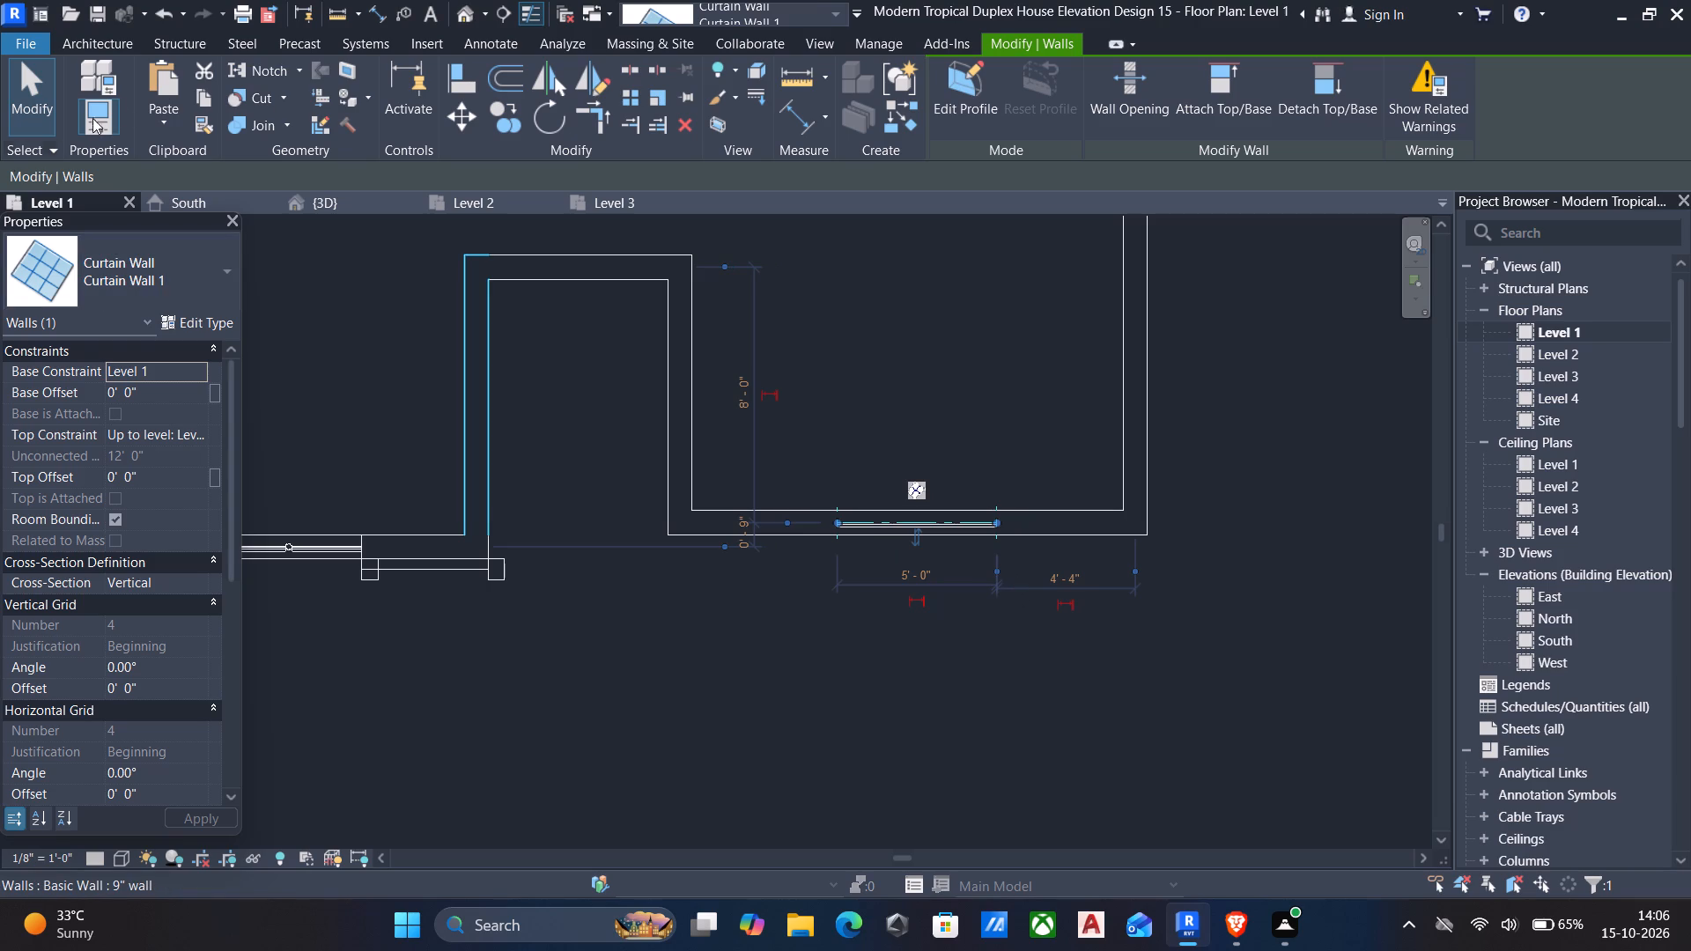
Cut the 9" front wall with the new curtain wall so it is embedded as an opening.
{"action": "left_click", "coordinate": [247, 104]}
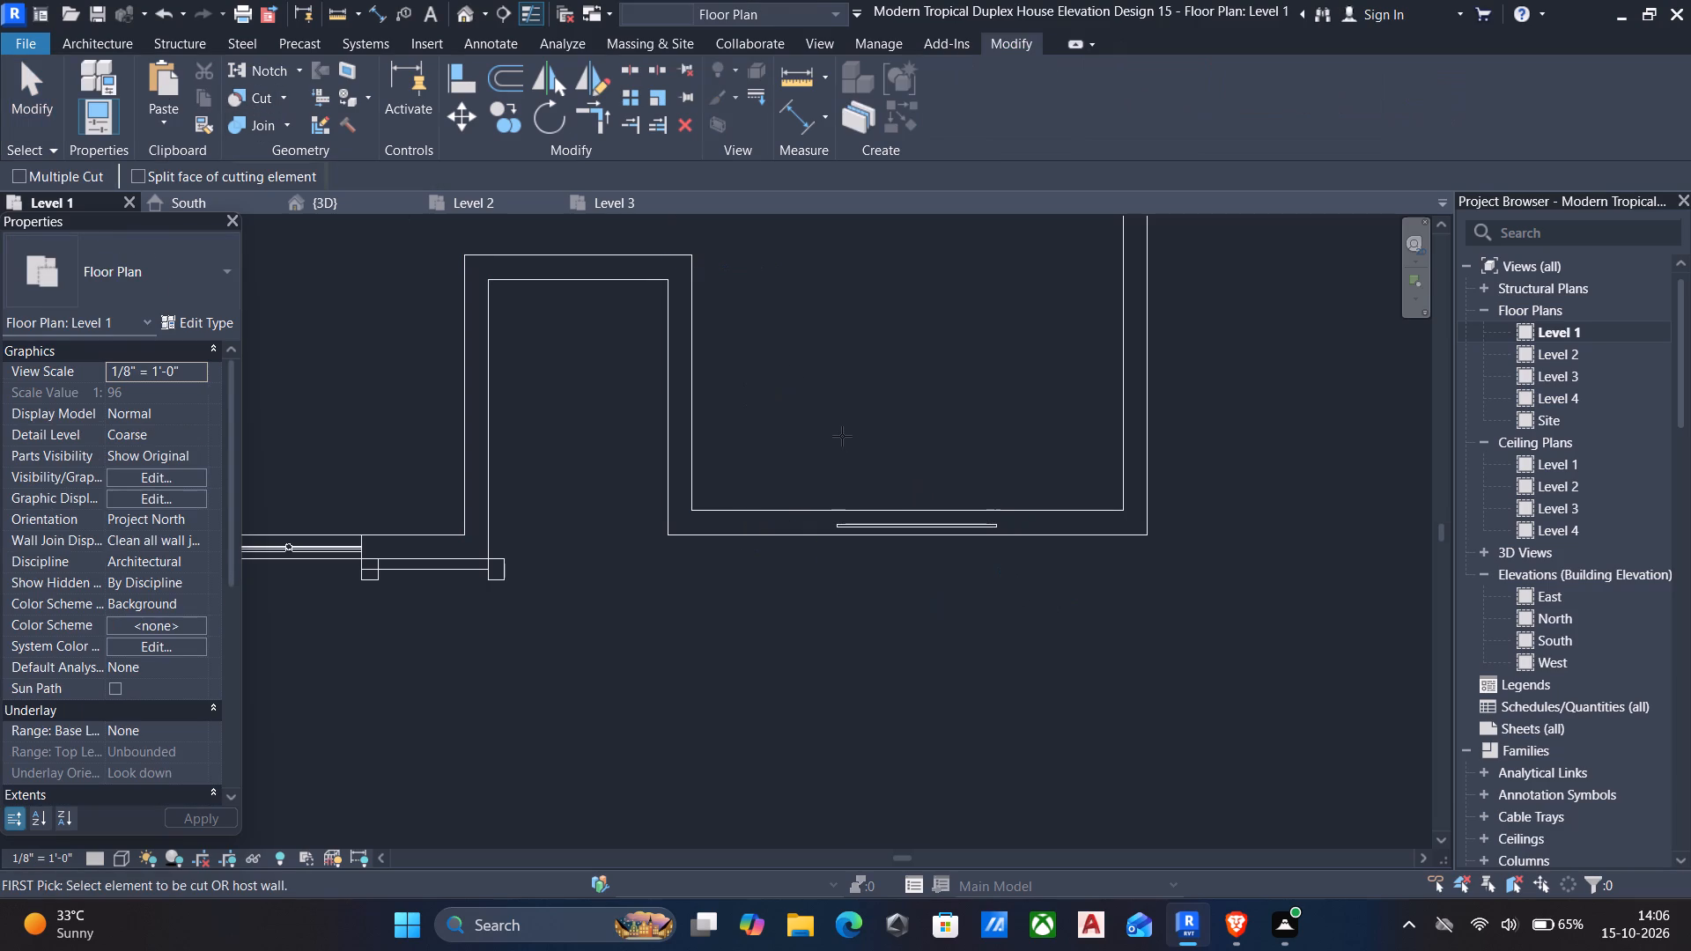
{"action": "left_click", "coordinate": [799, 542]}
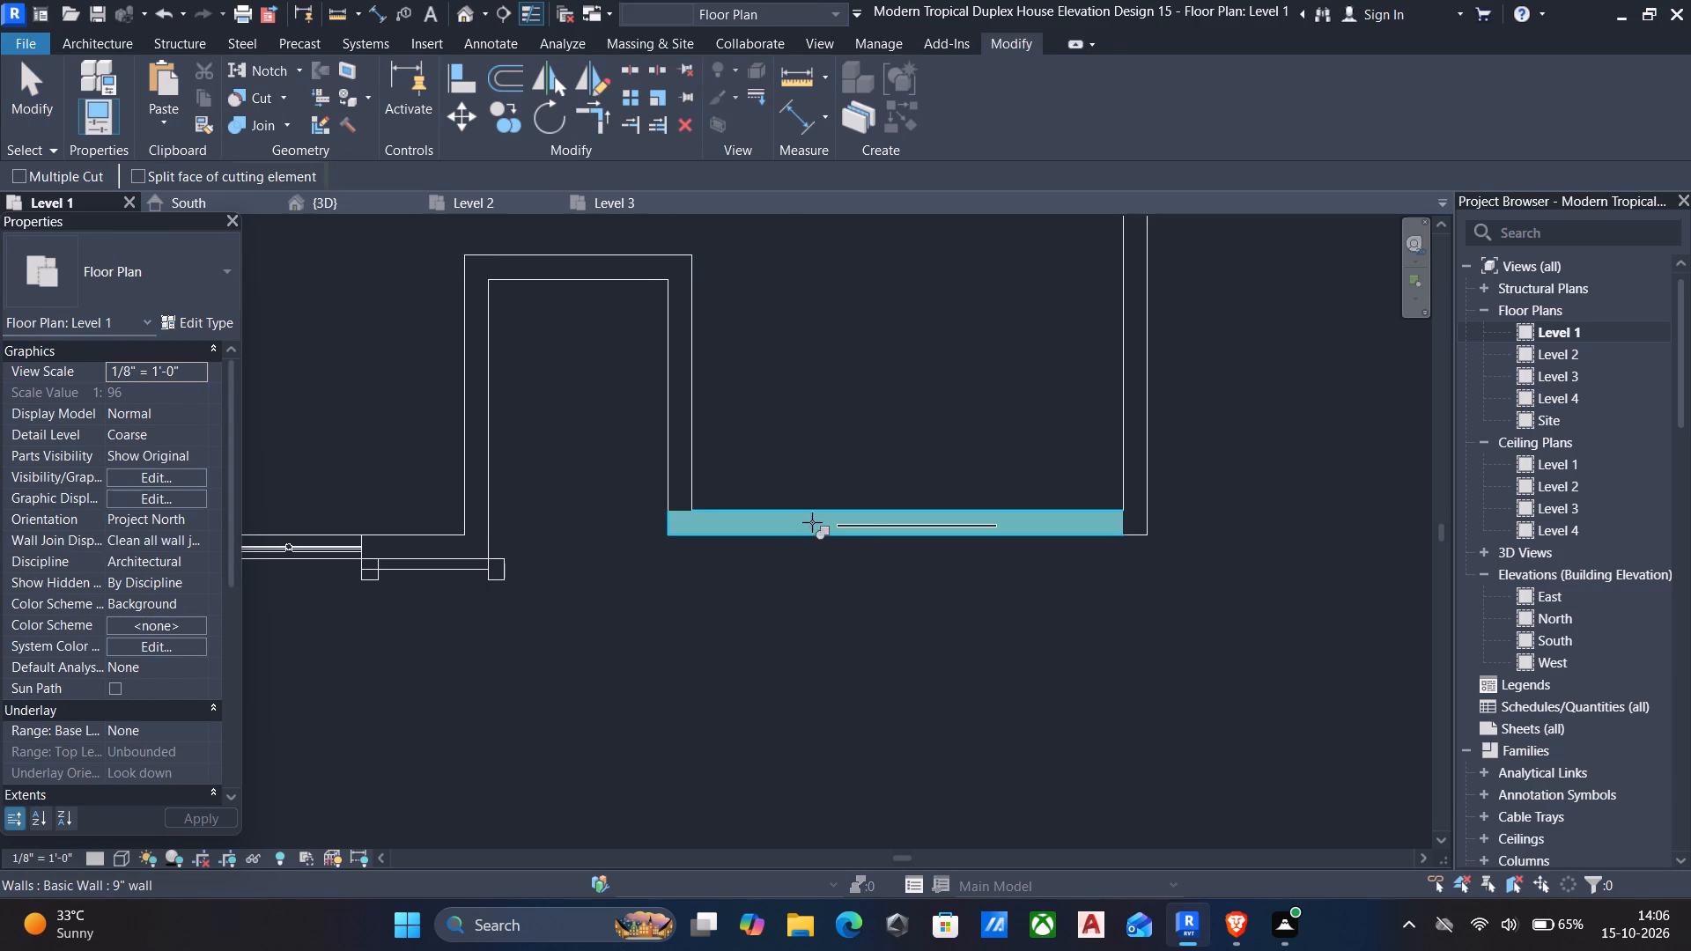
{"action": "left_click", "coordinate": [890, 521]}
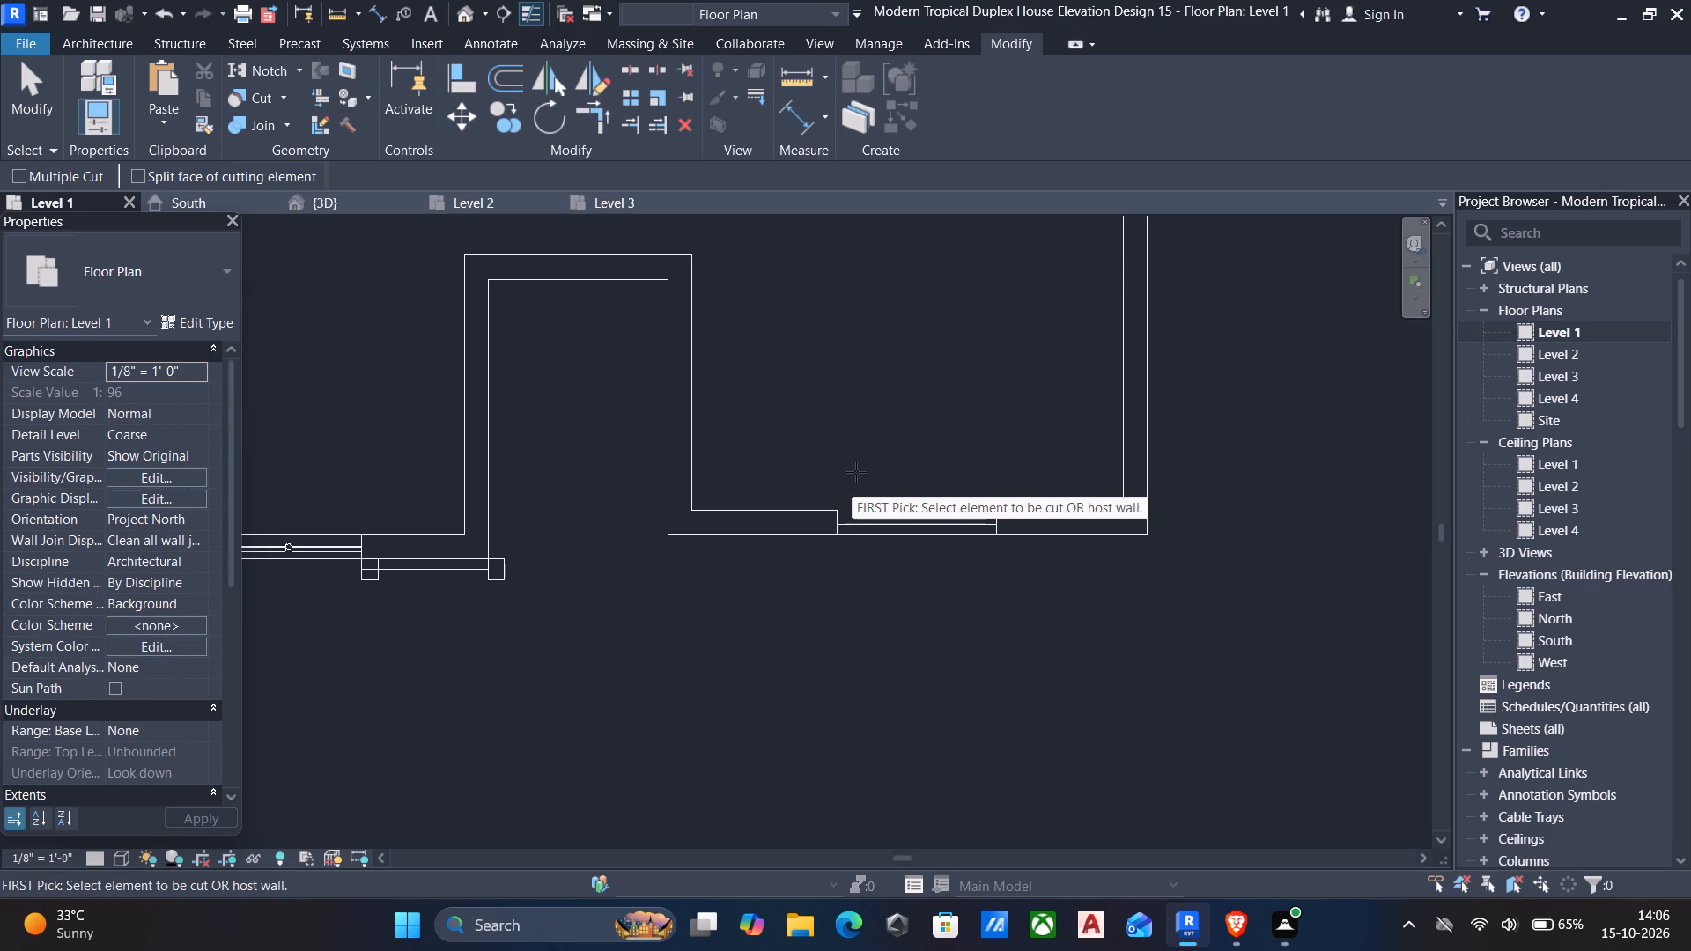
{"action": "key", "text": "Escape"}
Show the building's front in the 3D view and select the new curtain wall east of the arched entrance.
{"action": "scroll", "coordinate": [892, 490], "scroll_direction": "down", "scroll_amount": 6}
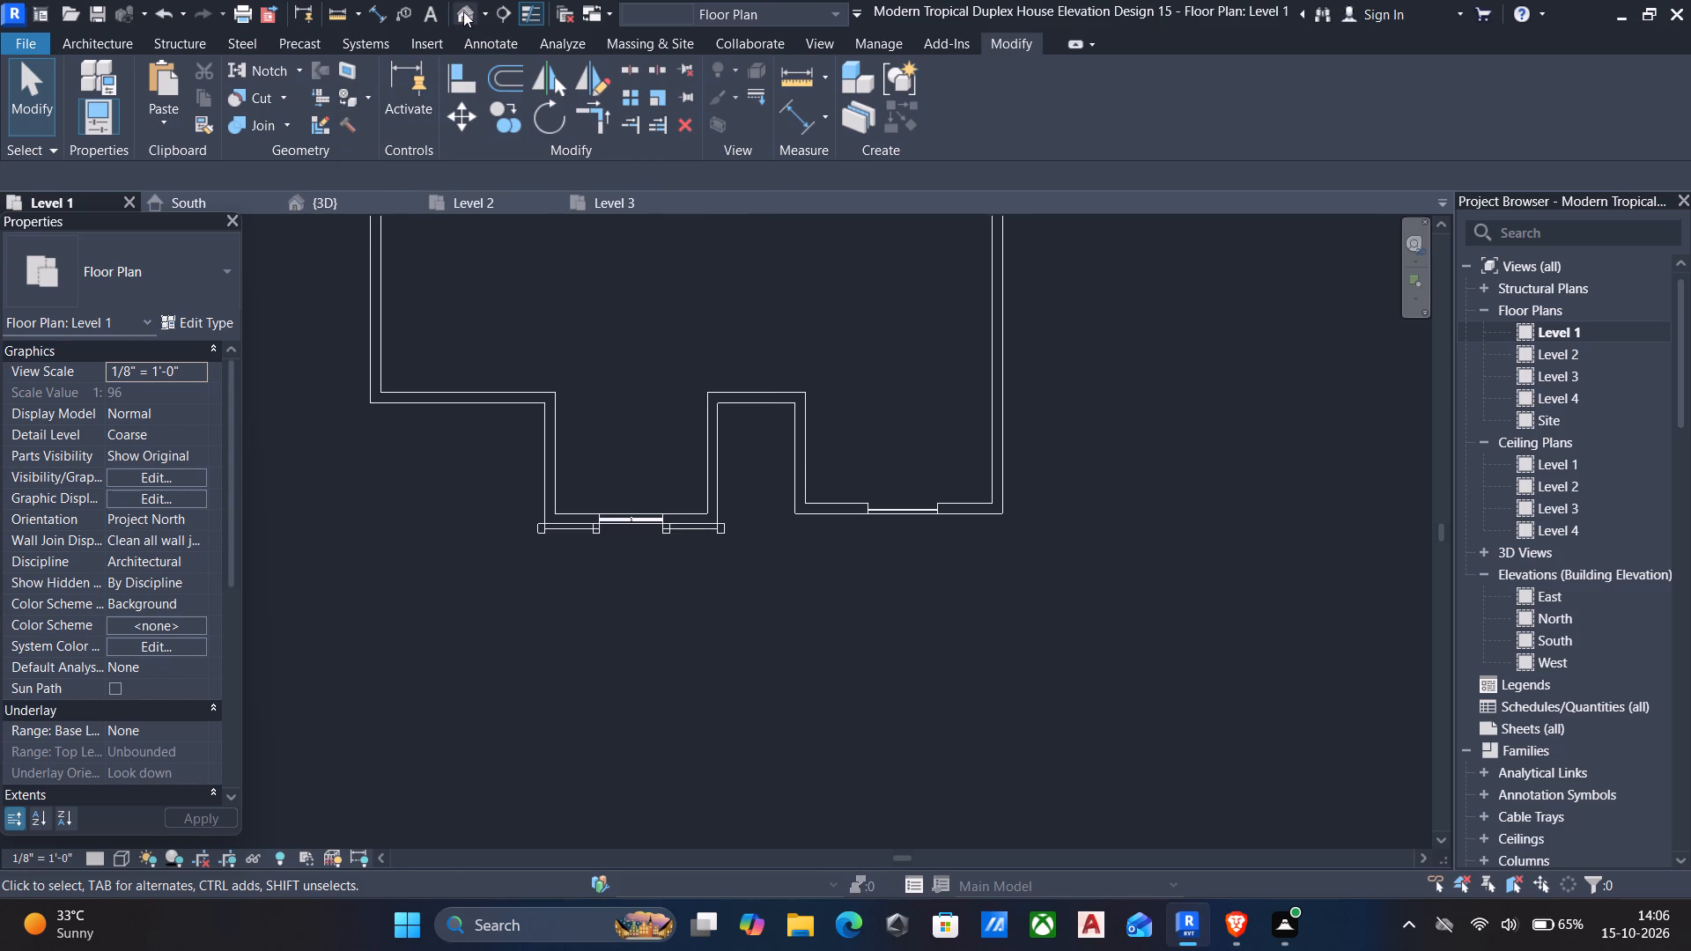
{"action": "left_click", "coordinate": [463, 11]}
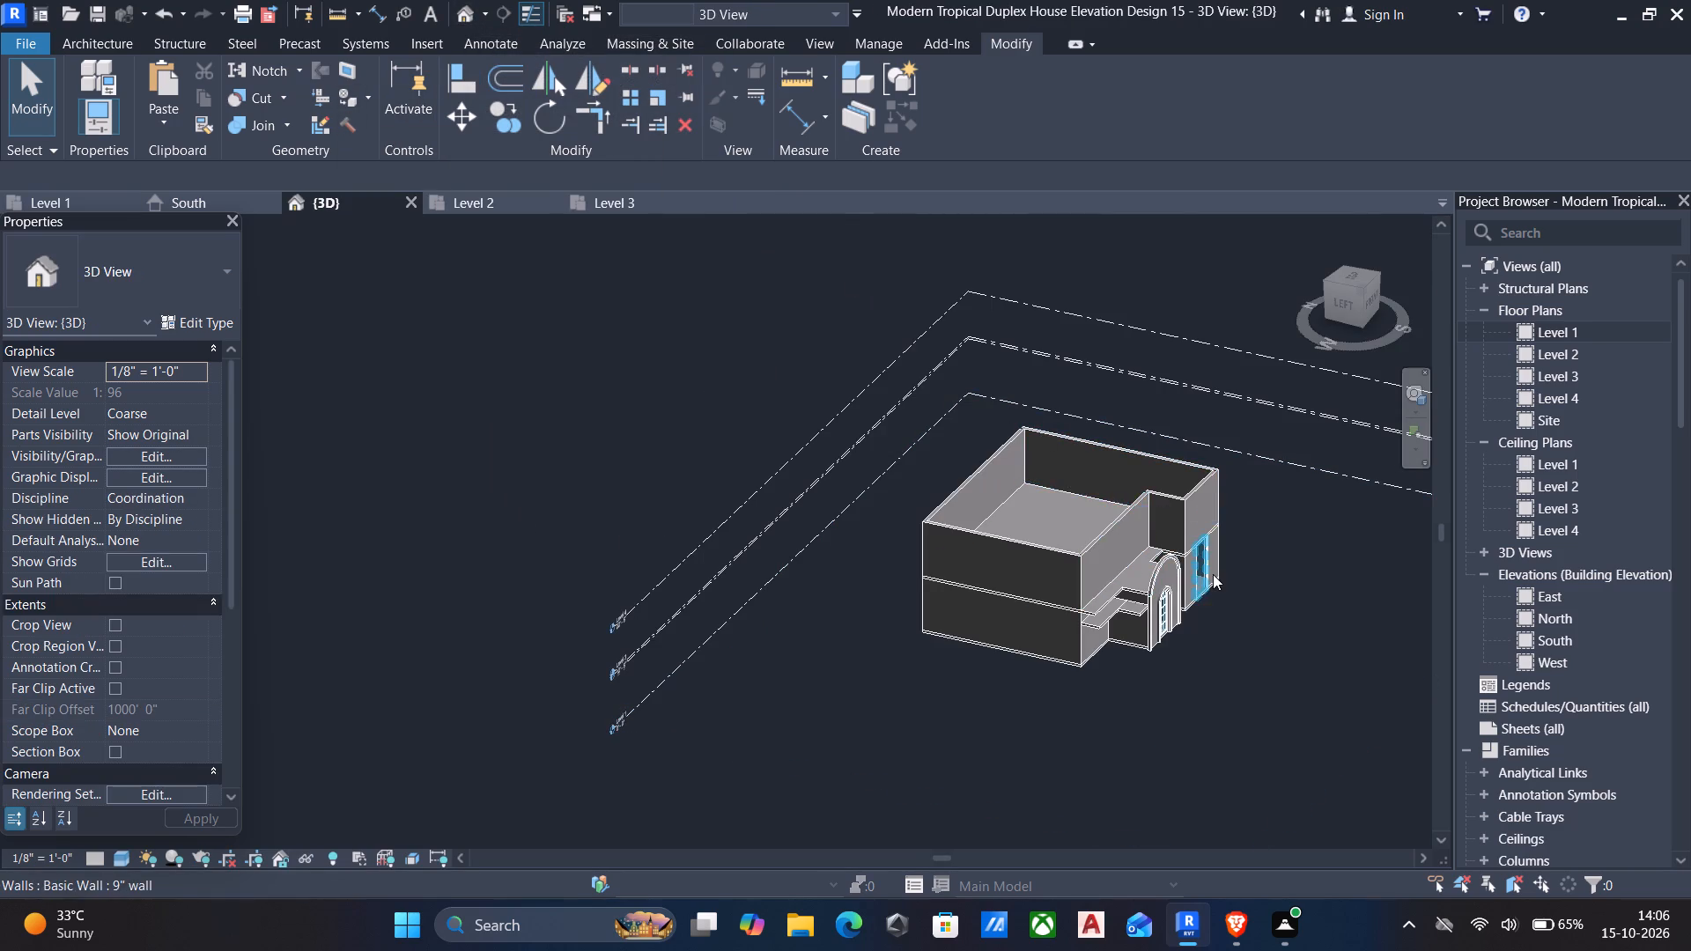
{"action": "scroll", "coordinate": [1214, 574], "scroll_direction": "up", "scroll_amount": 8}
{"action": "middle_click_drag", "start_coordinate": [1207, 567], "coordinate": [1088, 518], "text": "shift"}
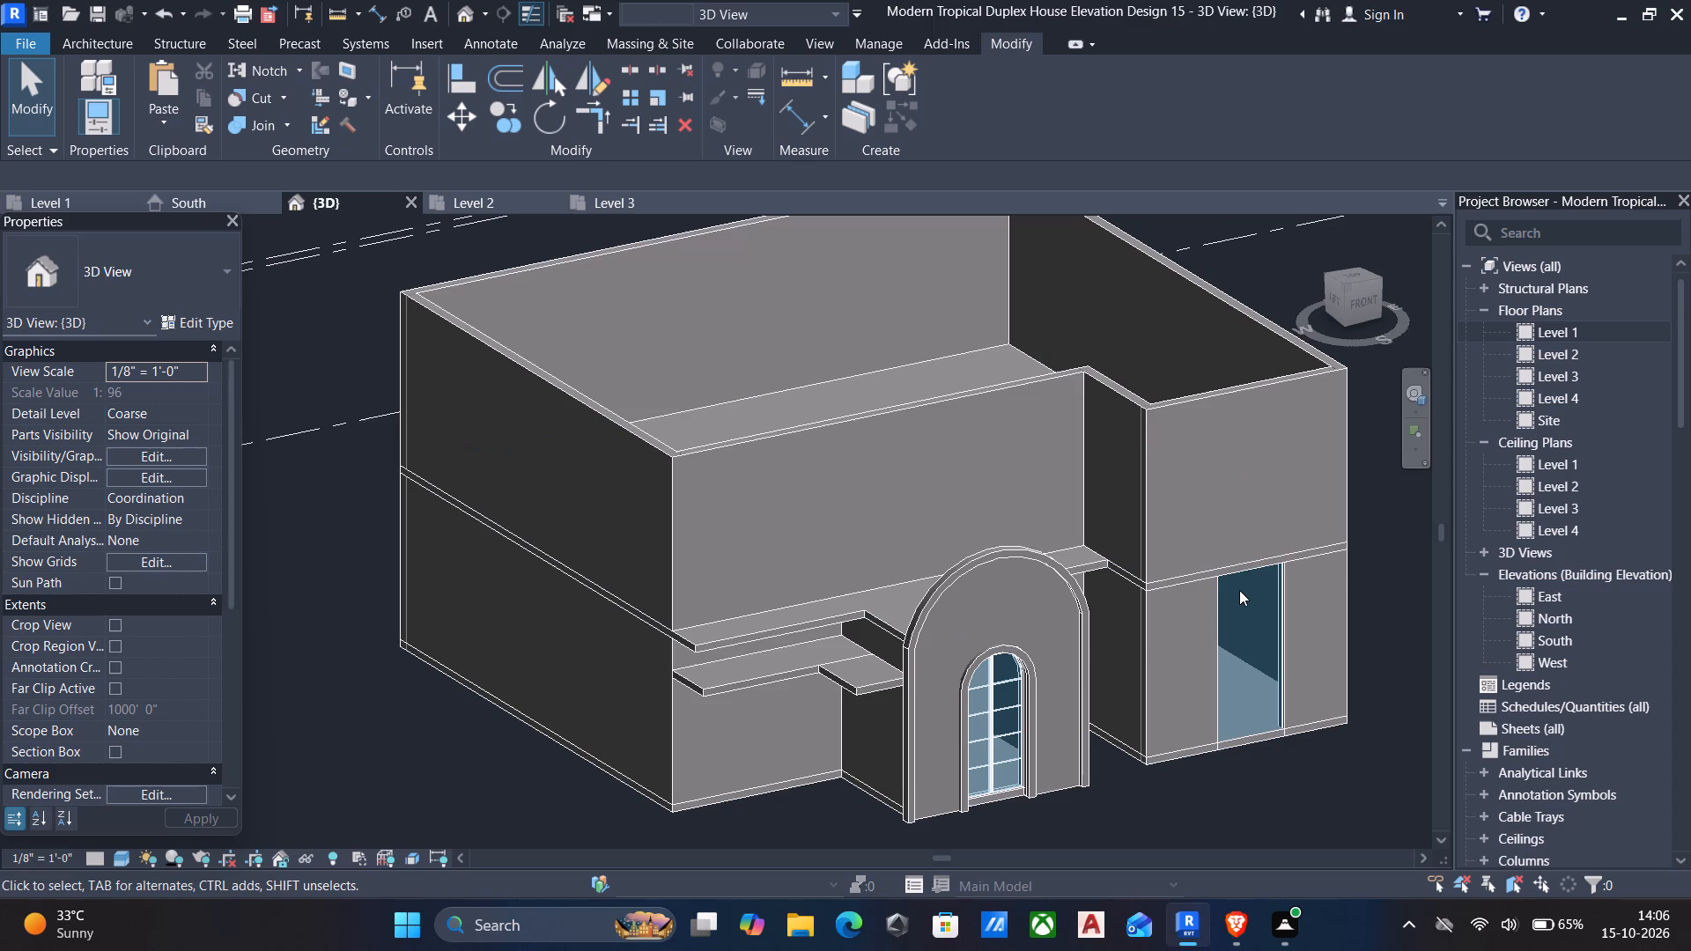
{"action": "left_click", "coordinate": [1219, 610]}
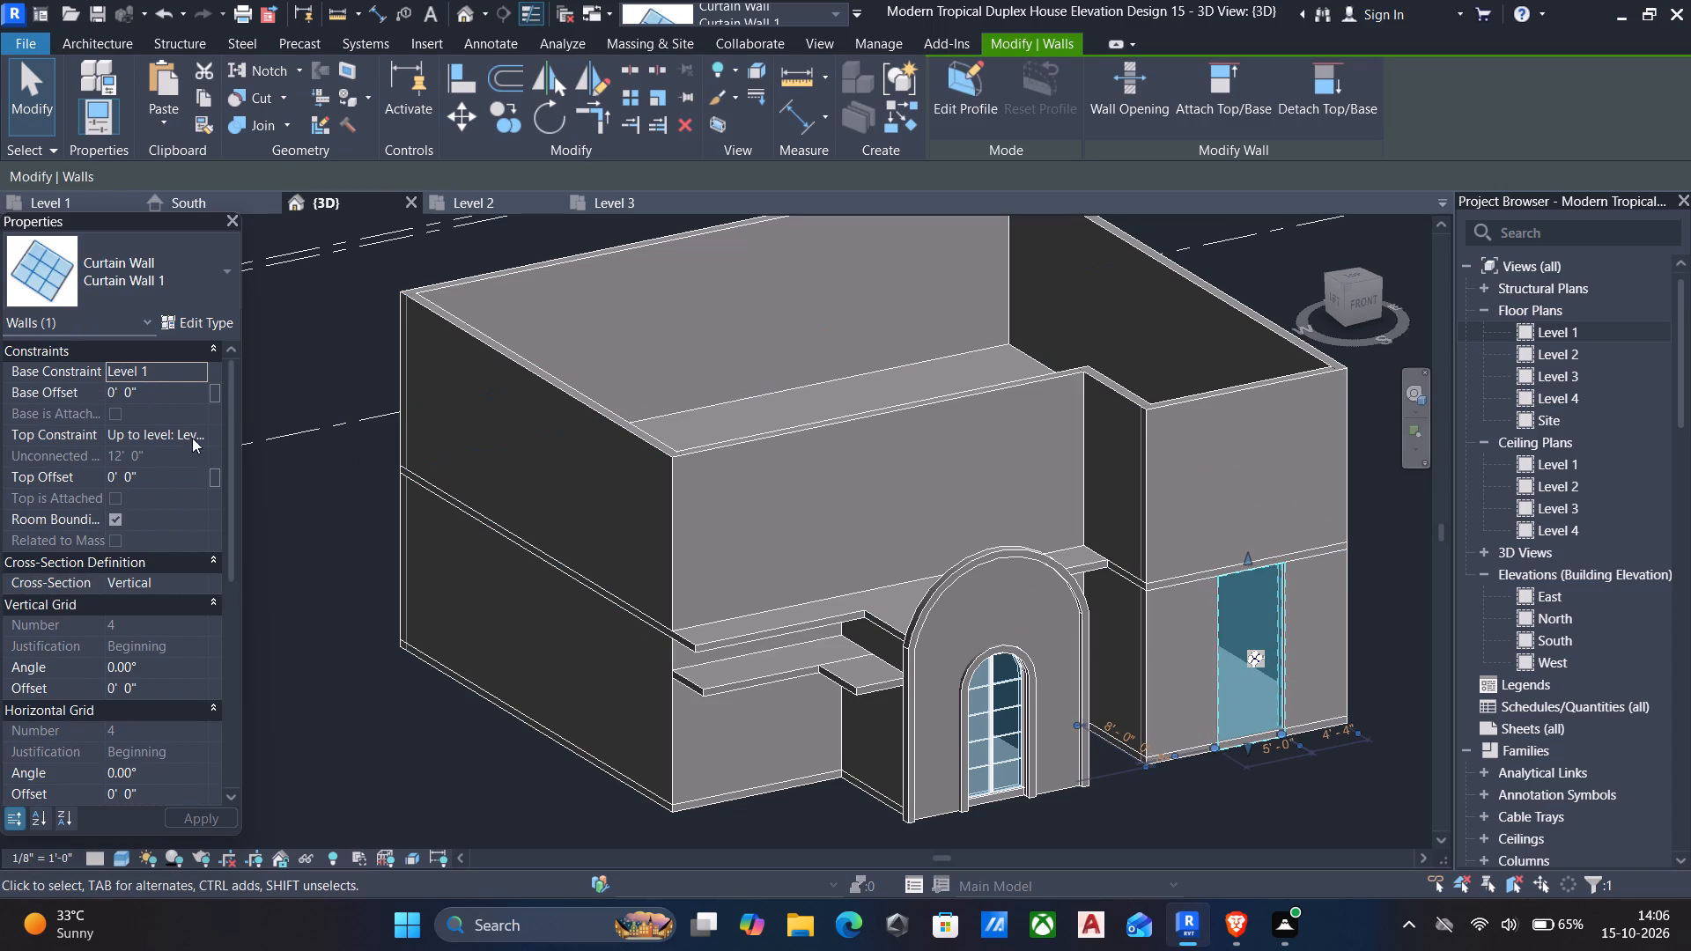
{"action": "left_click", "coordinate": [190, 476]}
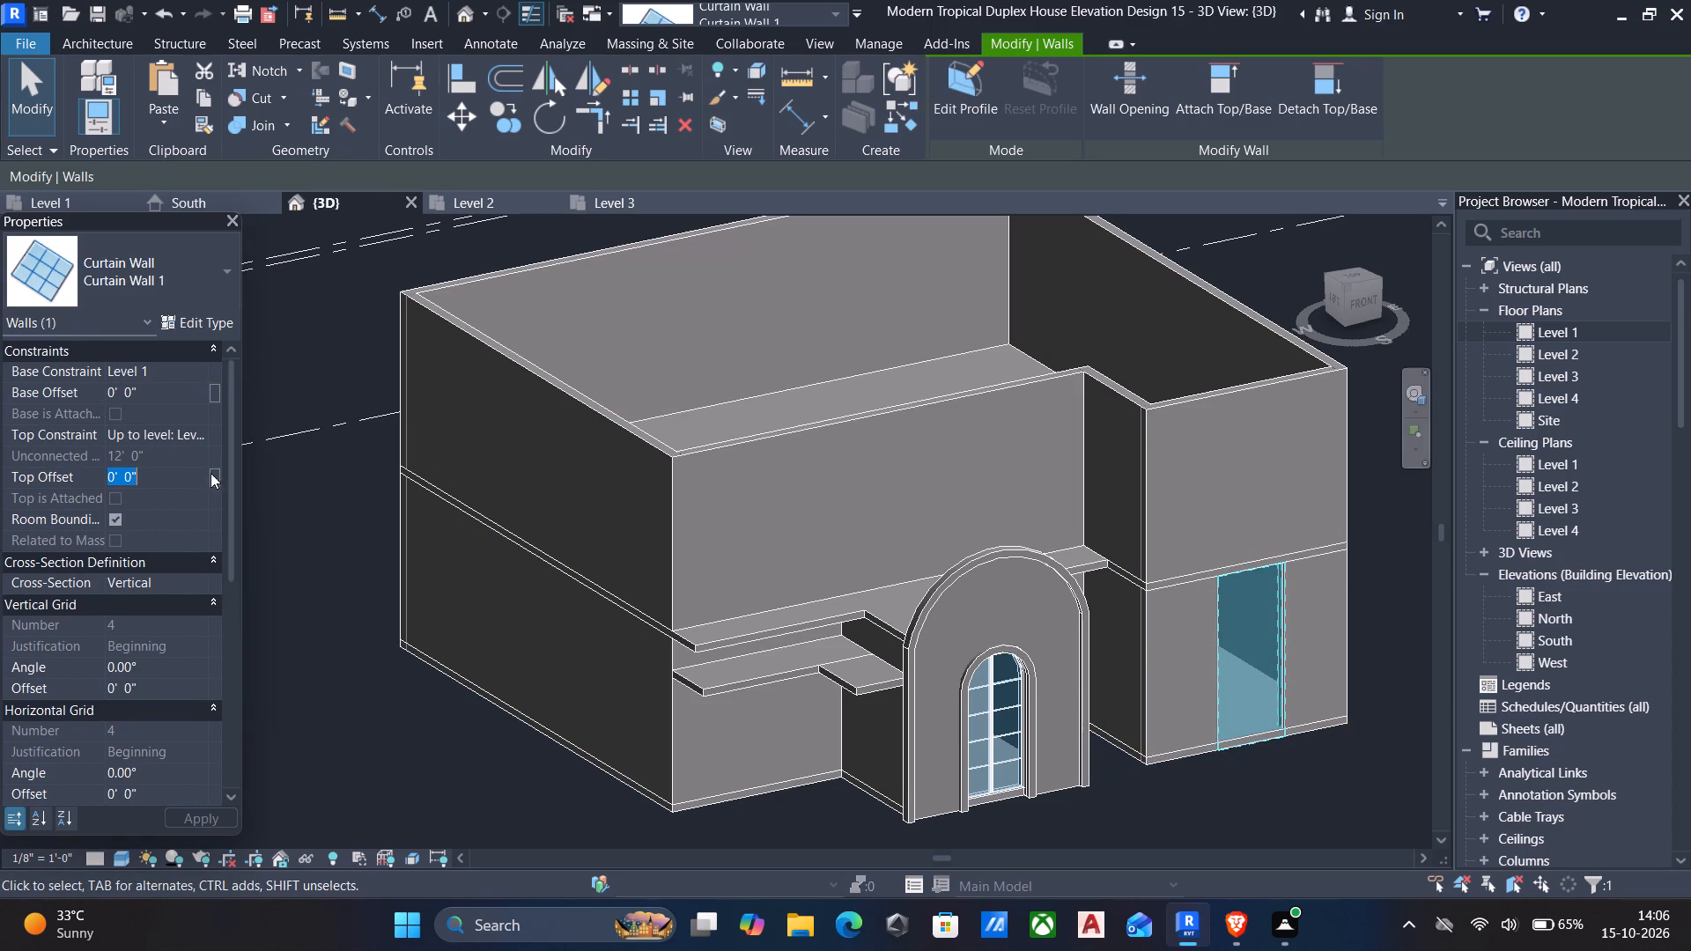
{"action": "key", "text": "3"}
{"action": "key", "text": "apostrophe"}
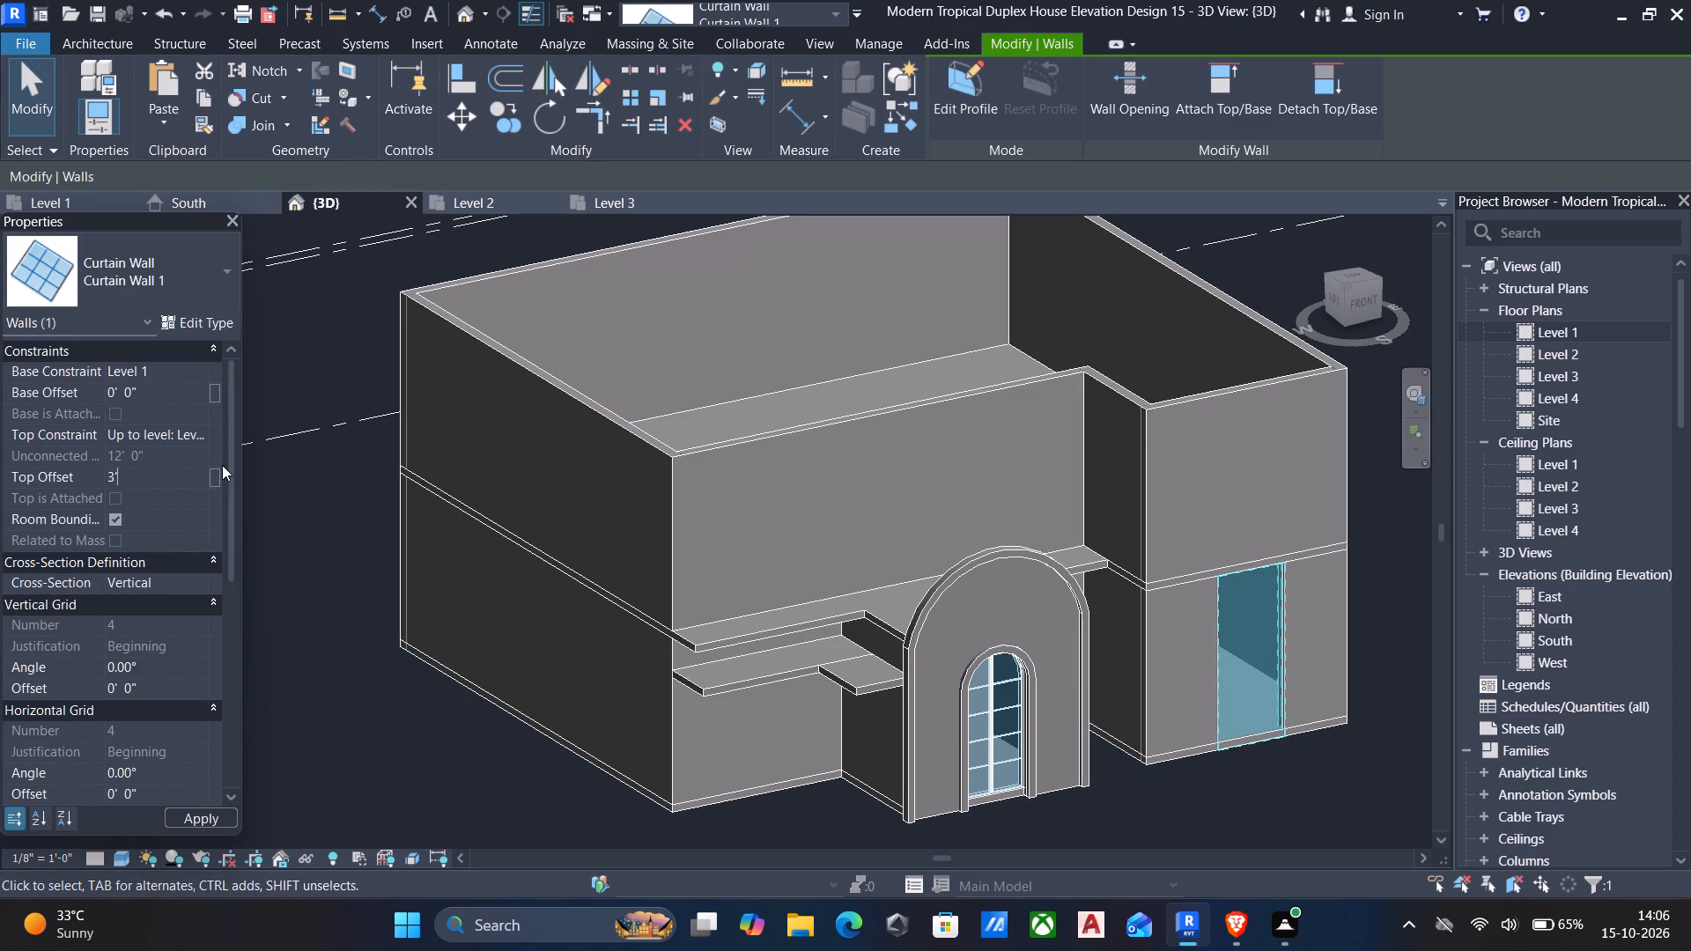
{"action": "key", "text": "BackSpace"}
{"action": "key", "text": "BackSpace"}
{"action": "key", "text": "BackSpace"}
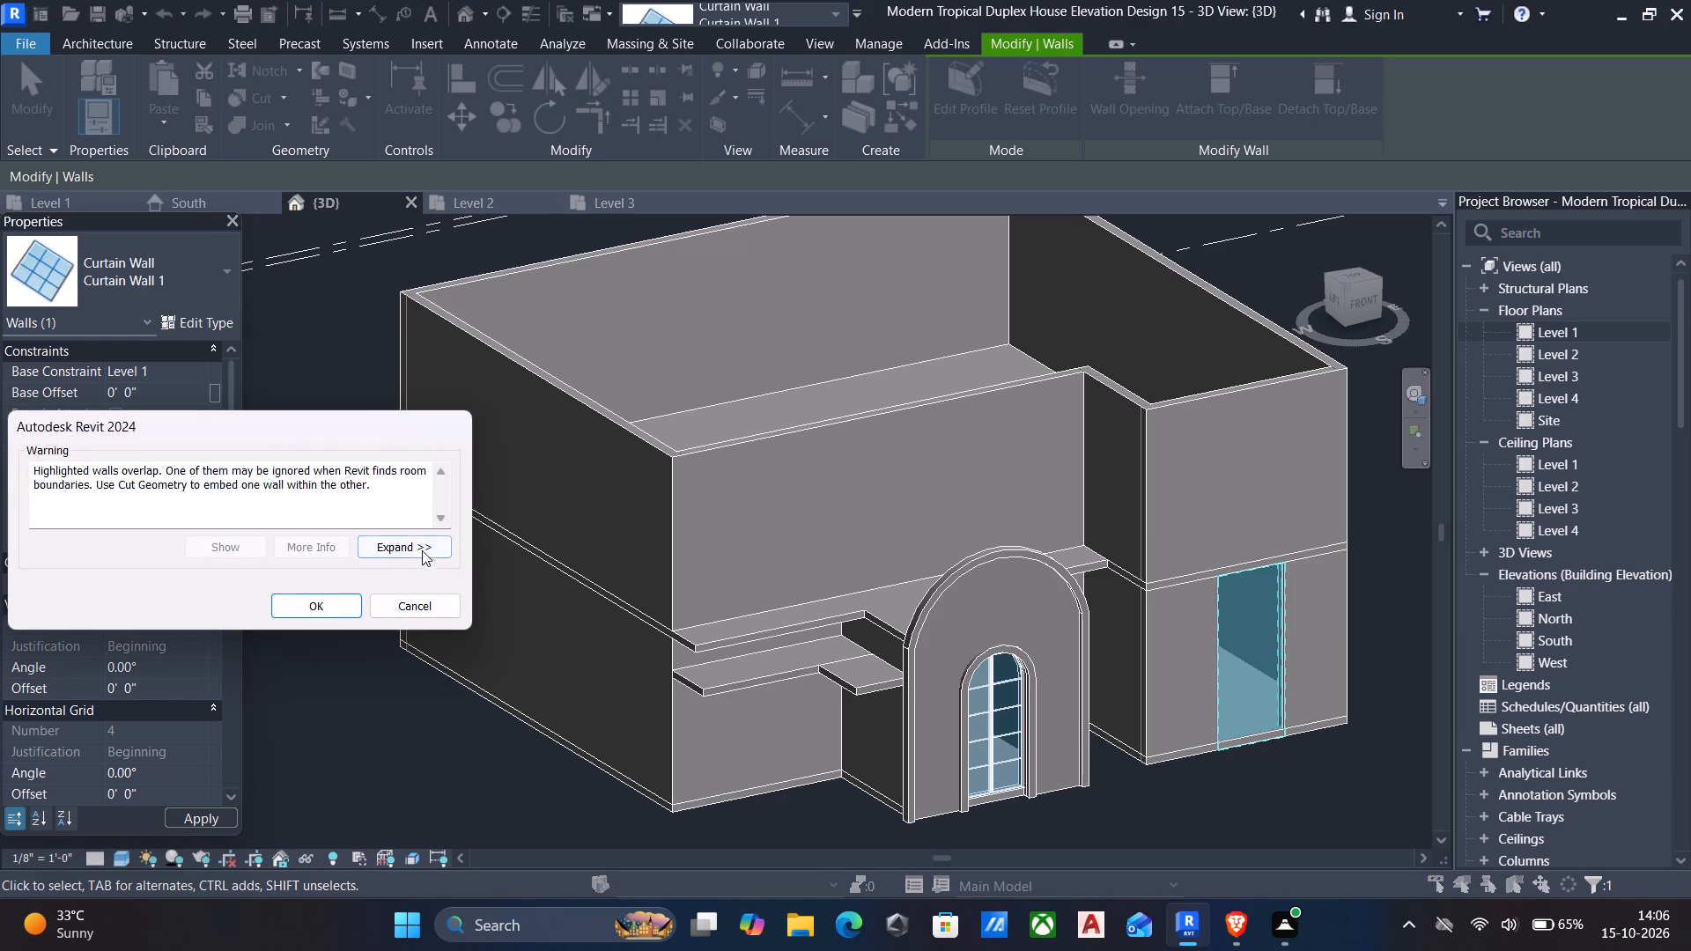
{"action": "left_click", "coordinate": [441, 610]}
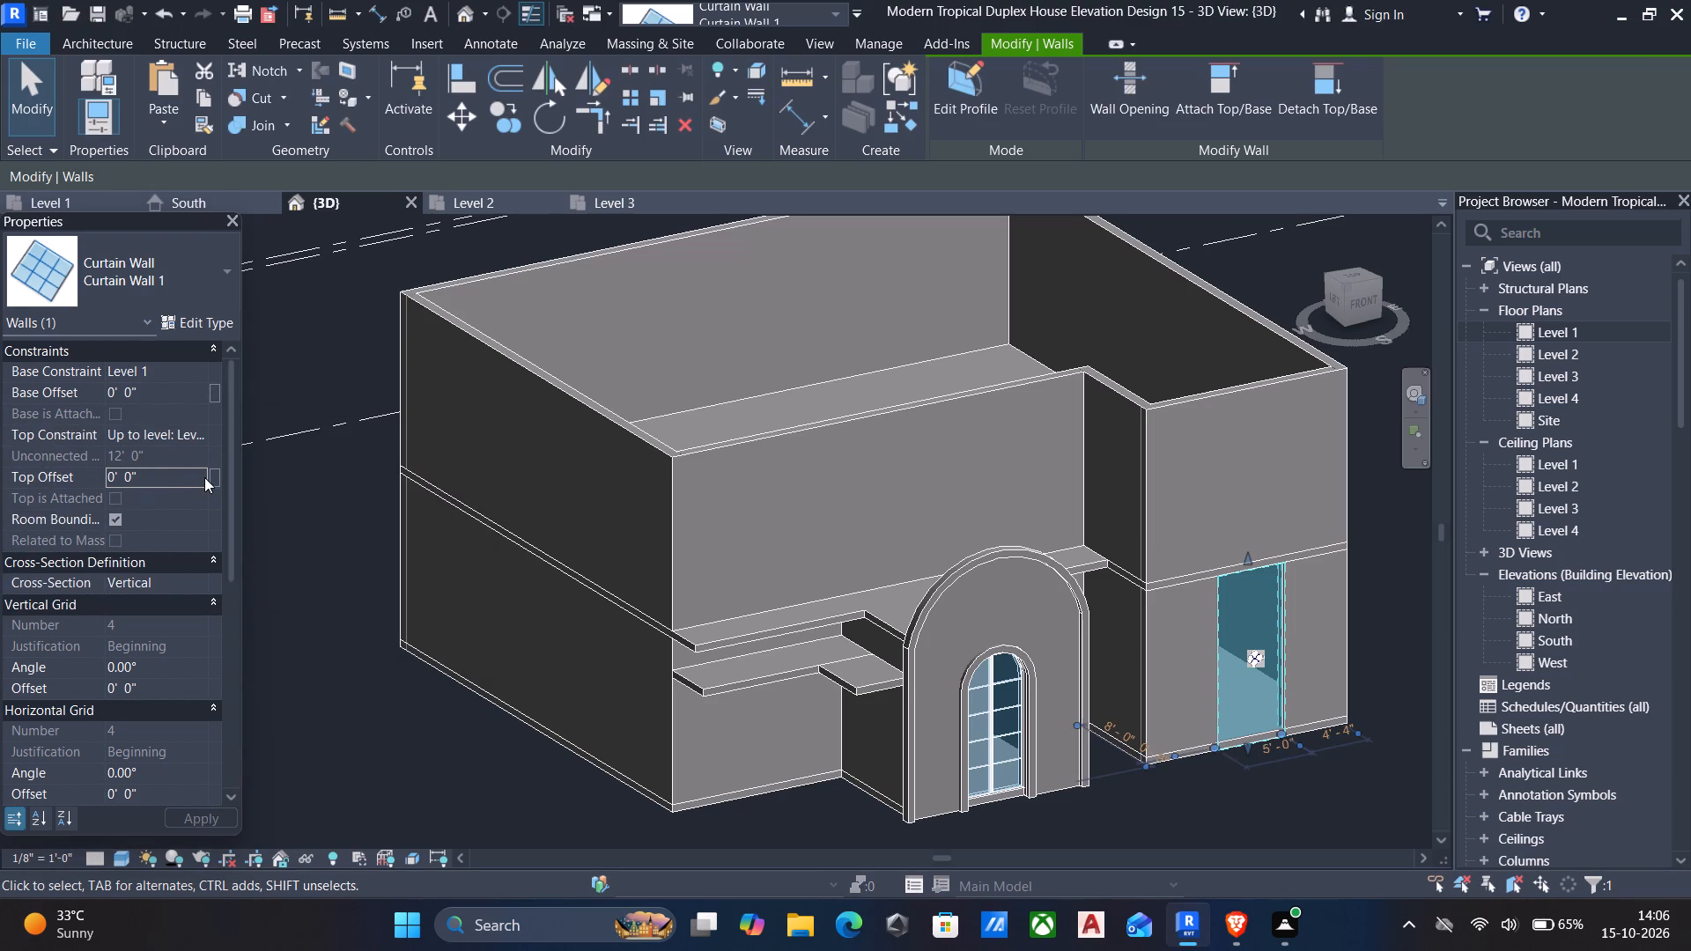
Size the curtain wall as a window by setting its top offset to -3' and its base offset to 4'.
{"action": "left_click", "coordinate": [204, 477]}
{"action": "type", "text": "-3"}
{"action": "key", "text": "apostrophe"}
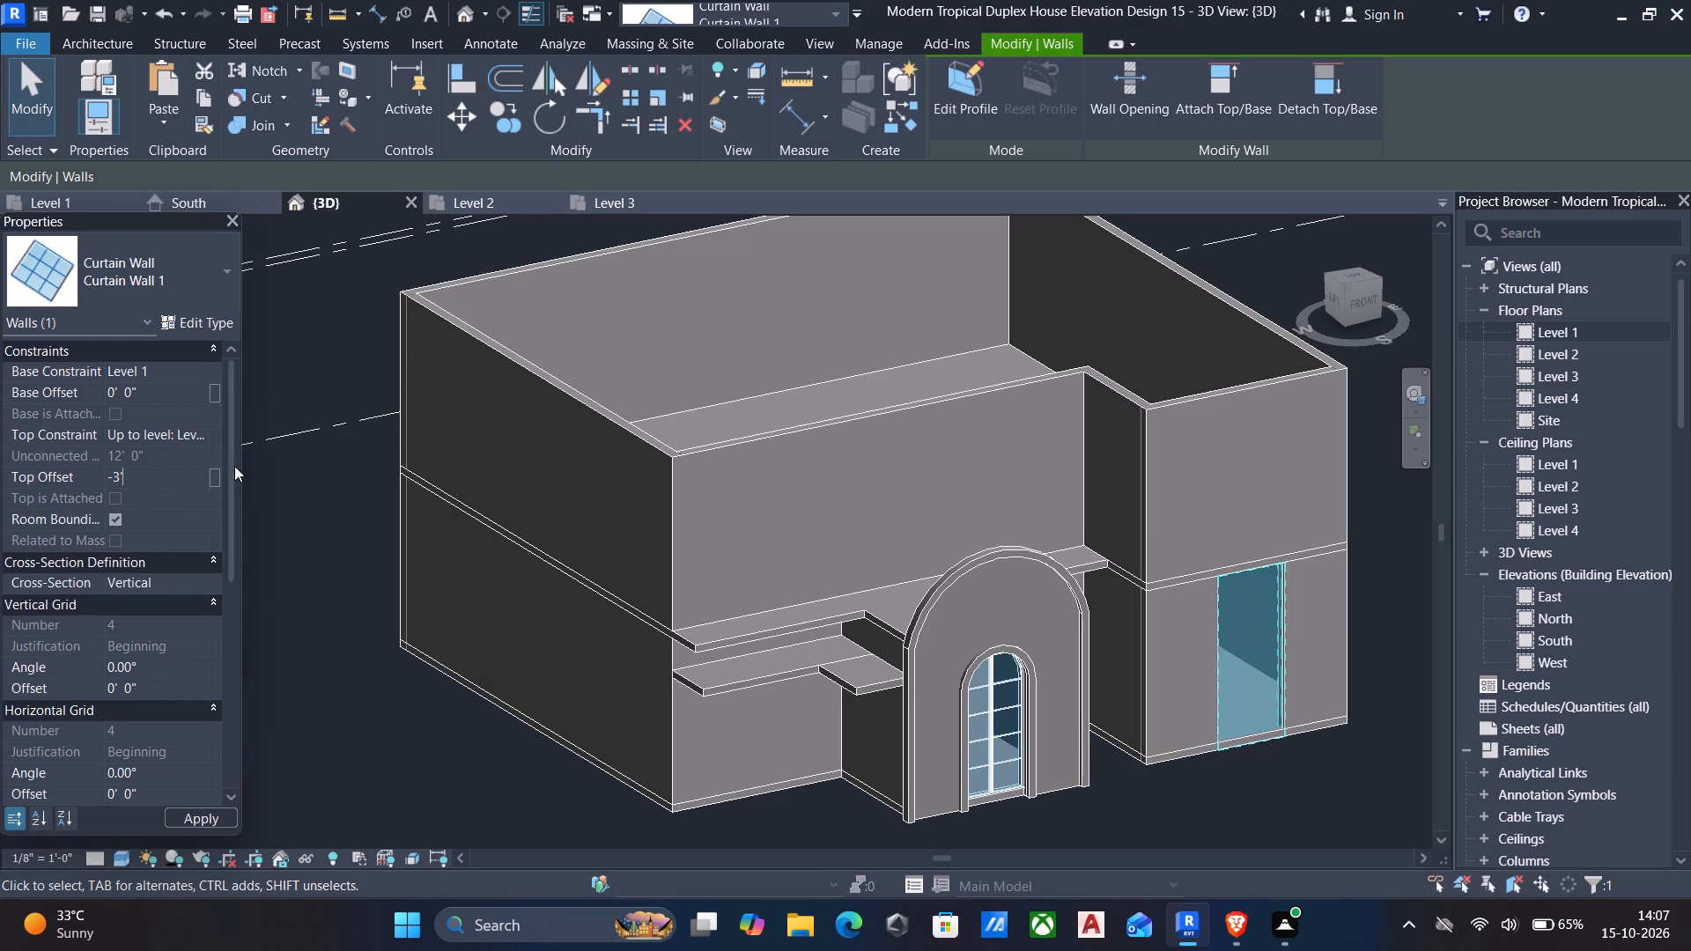
{"action": "left_click", "coordinate": [173, 391]}
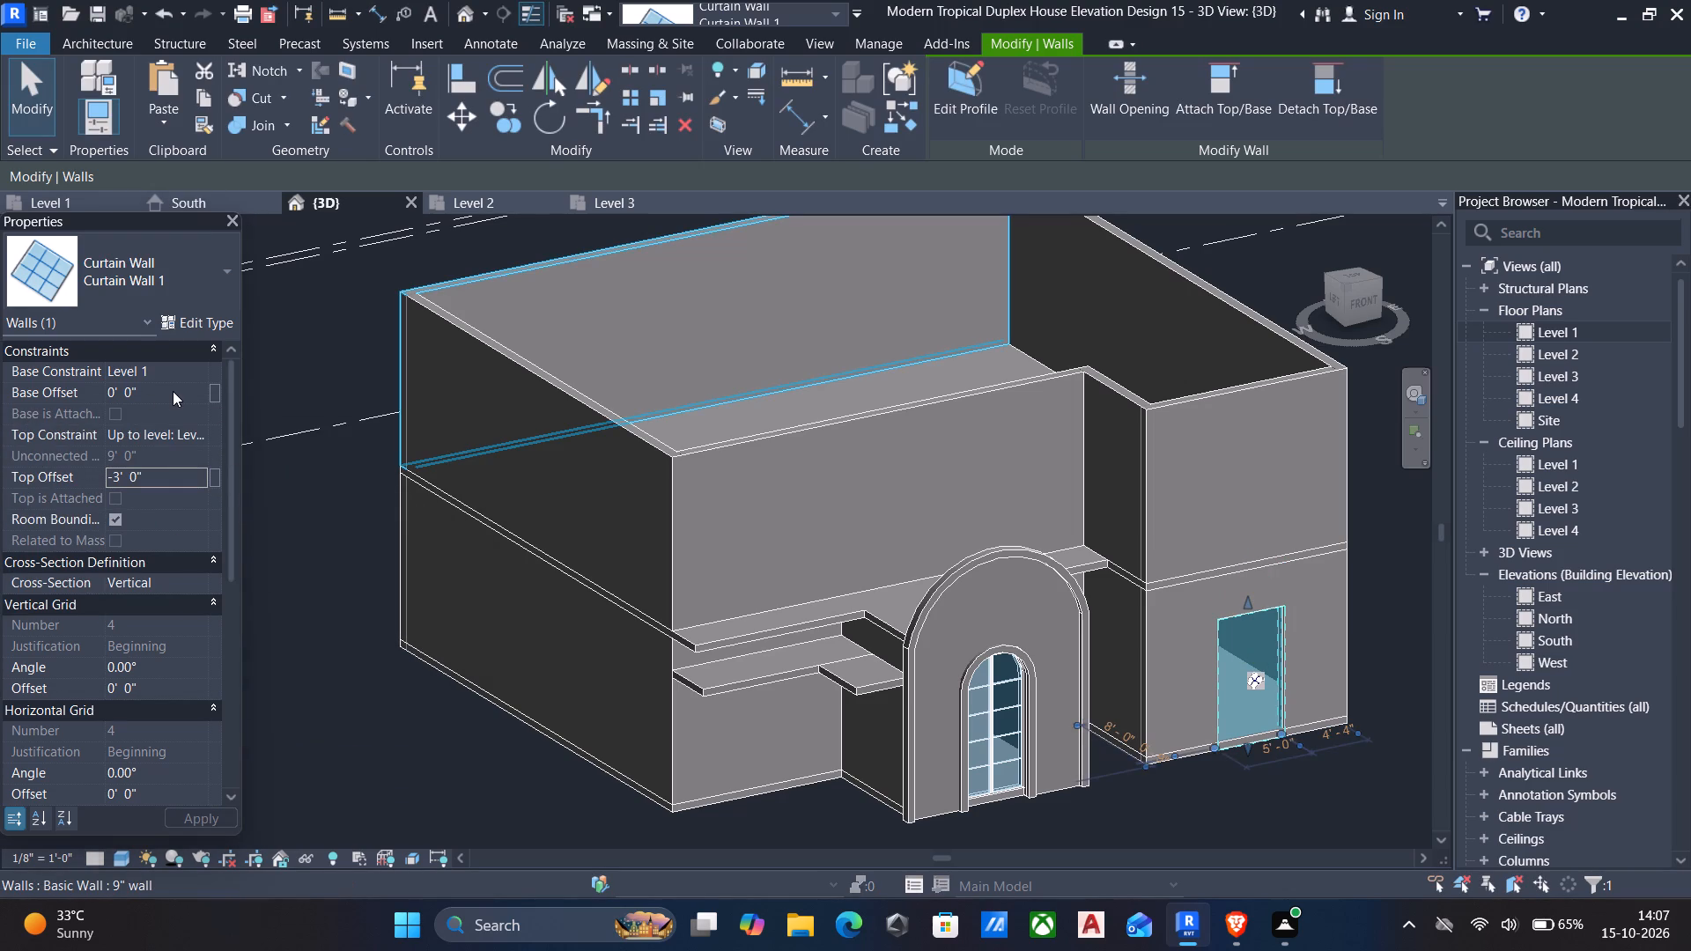
{"action": "key", "text": "minus"}
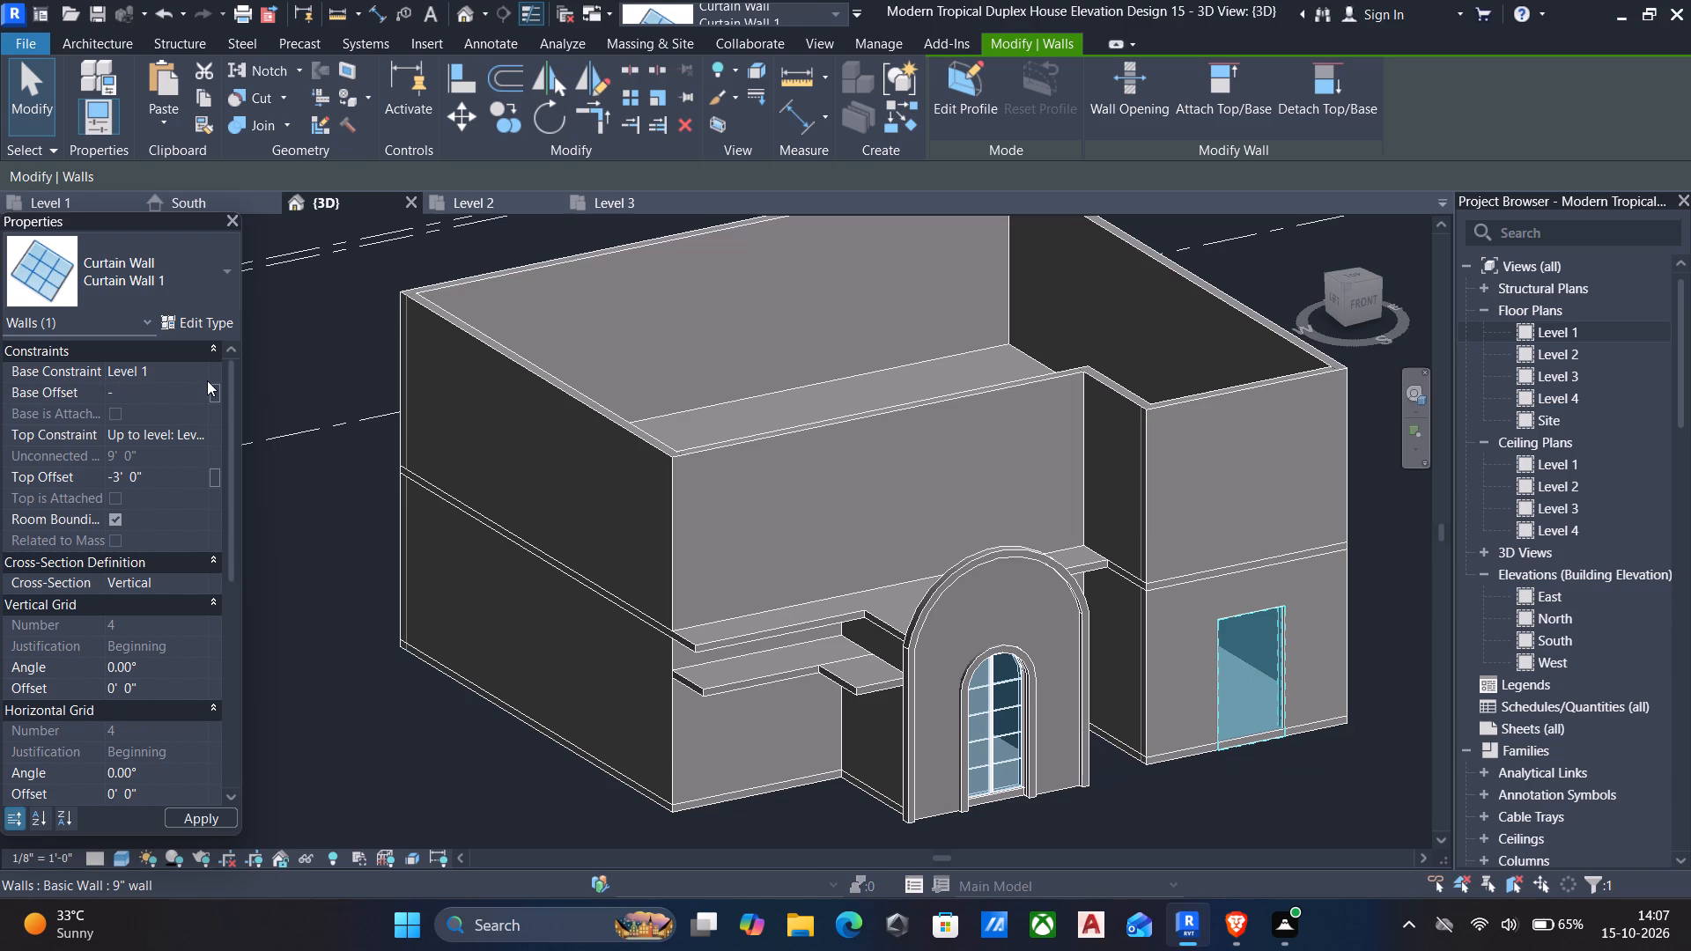
{"action": "key", "text": "4"}
{"action": "key", "text": "BackSpace"}
{"action": "key", "text": "BackSpace"}
{"action": "key", "text": "BackSpace"}
{"action": "key", "text": "4"}
{"action": "key", "text": "apostrophe"}
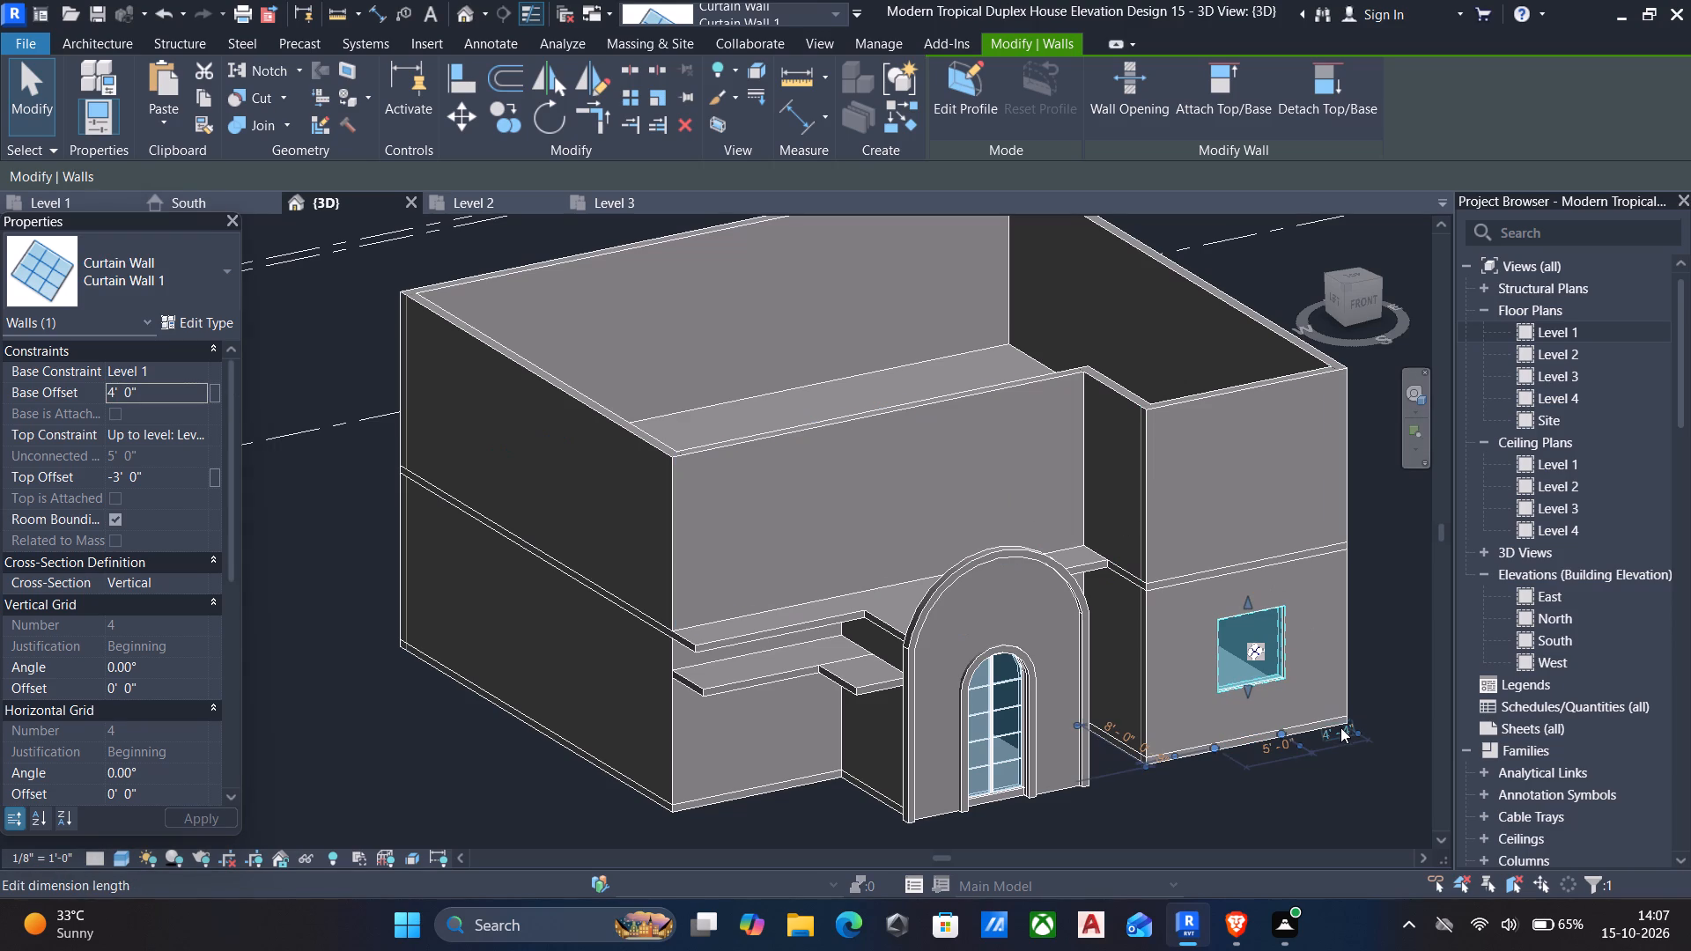
{"action": "key", "text": "Escape"}
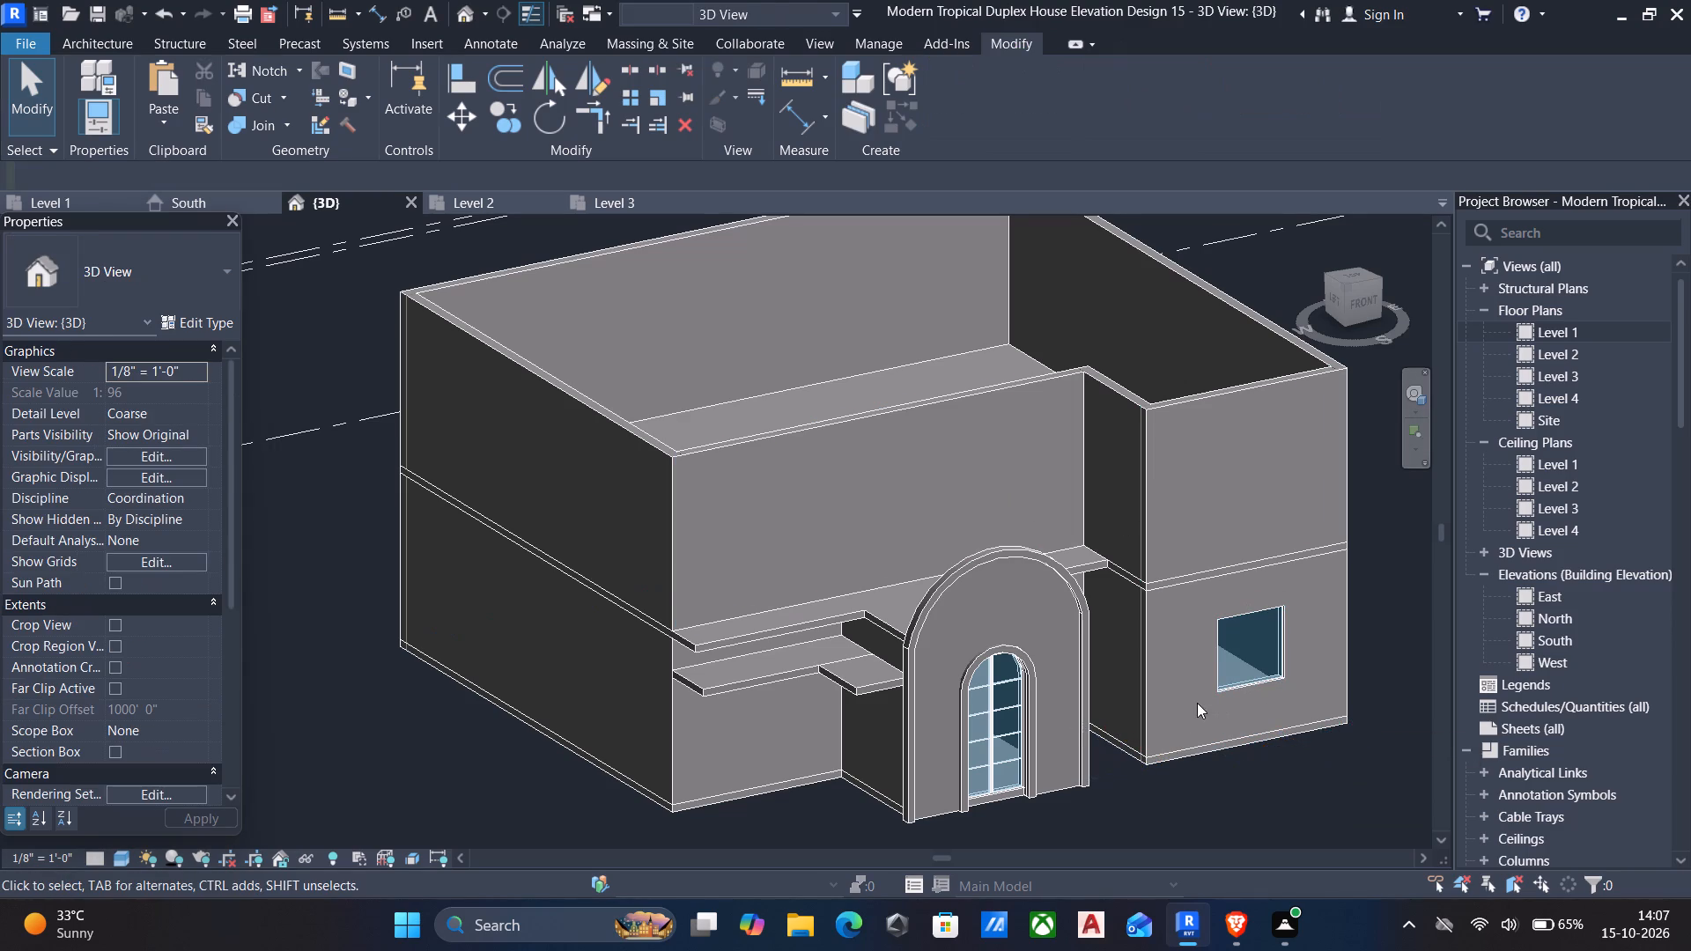
Facing the building's front, divide the curtain-wall window into three equal panels with two full-height vertical grid lines.
{"action": "middle_click_drag", "start_coordinate": [1179, 704], "coordinate": [1025, 536]}
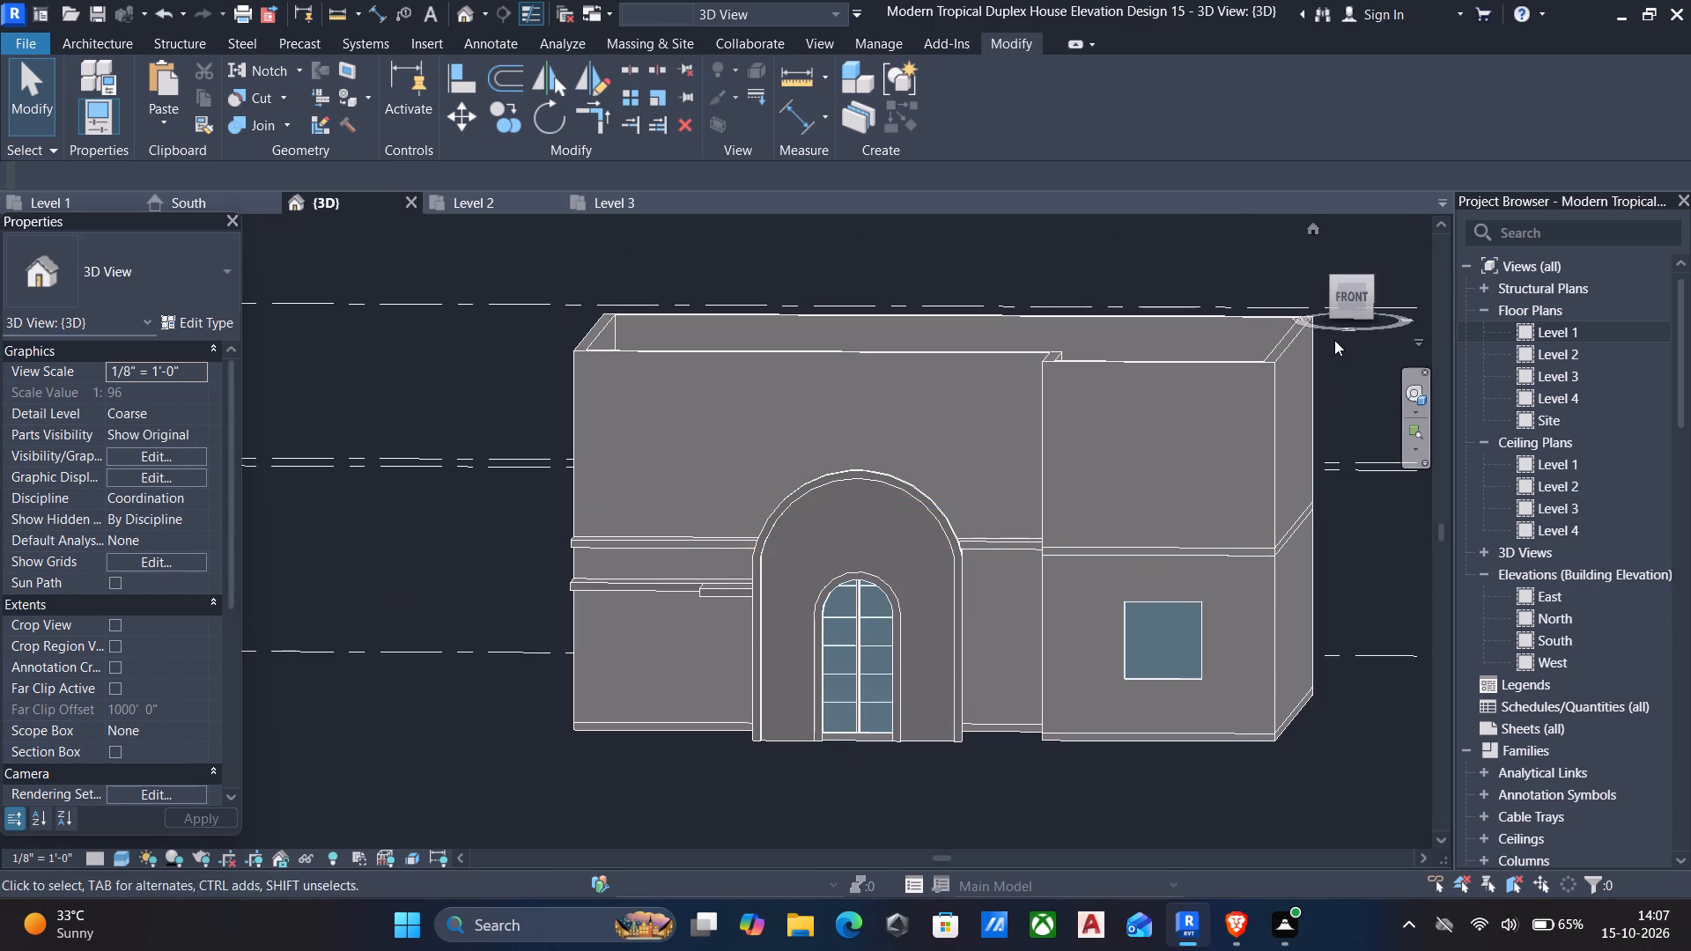
{"action": "left_click", "coordinate": [1343, 303]}
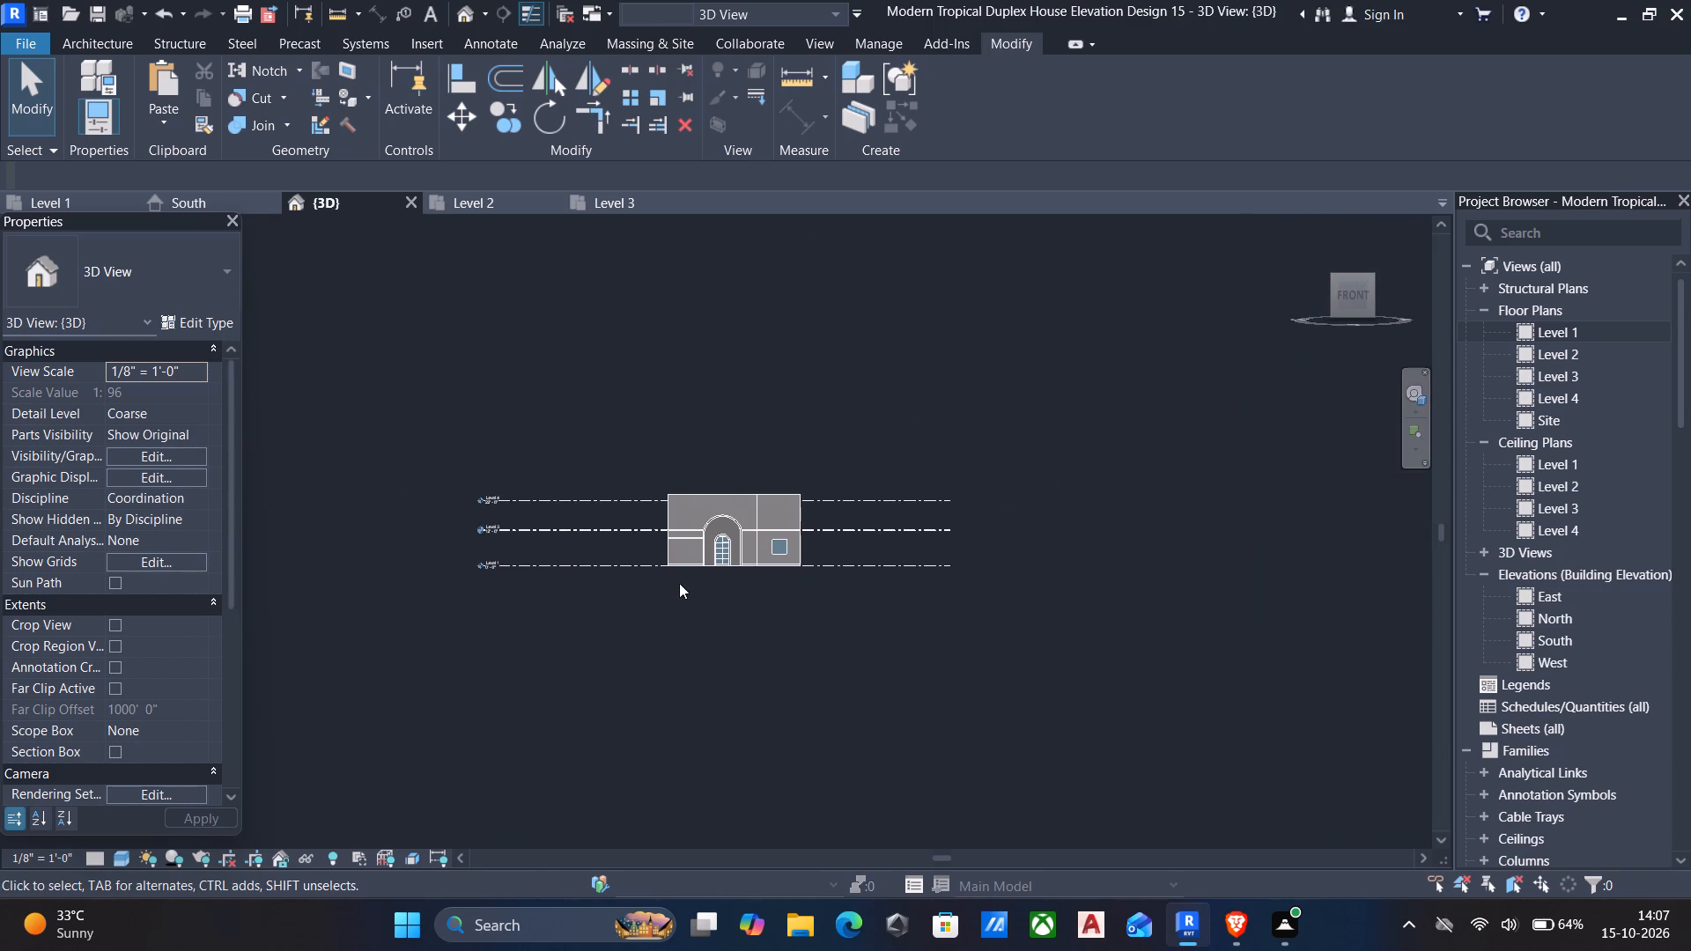
{"action": "scroll", "coordinate": [714, 556], "scroll_direction": "up", "scroll_amount": 11}
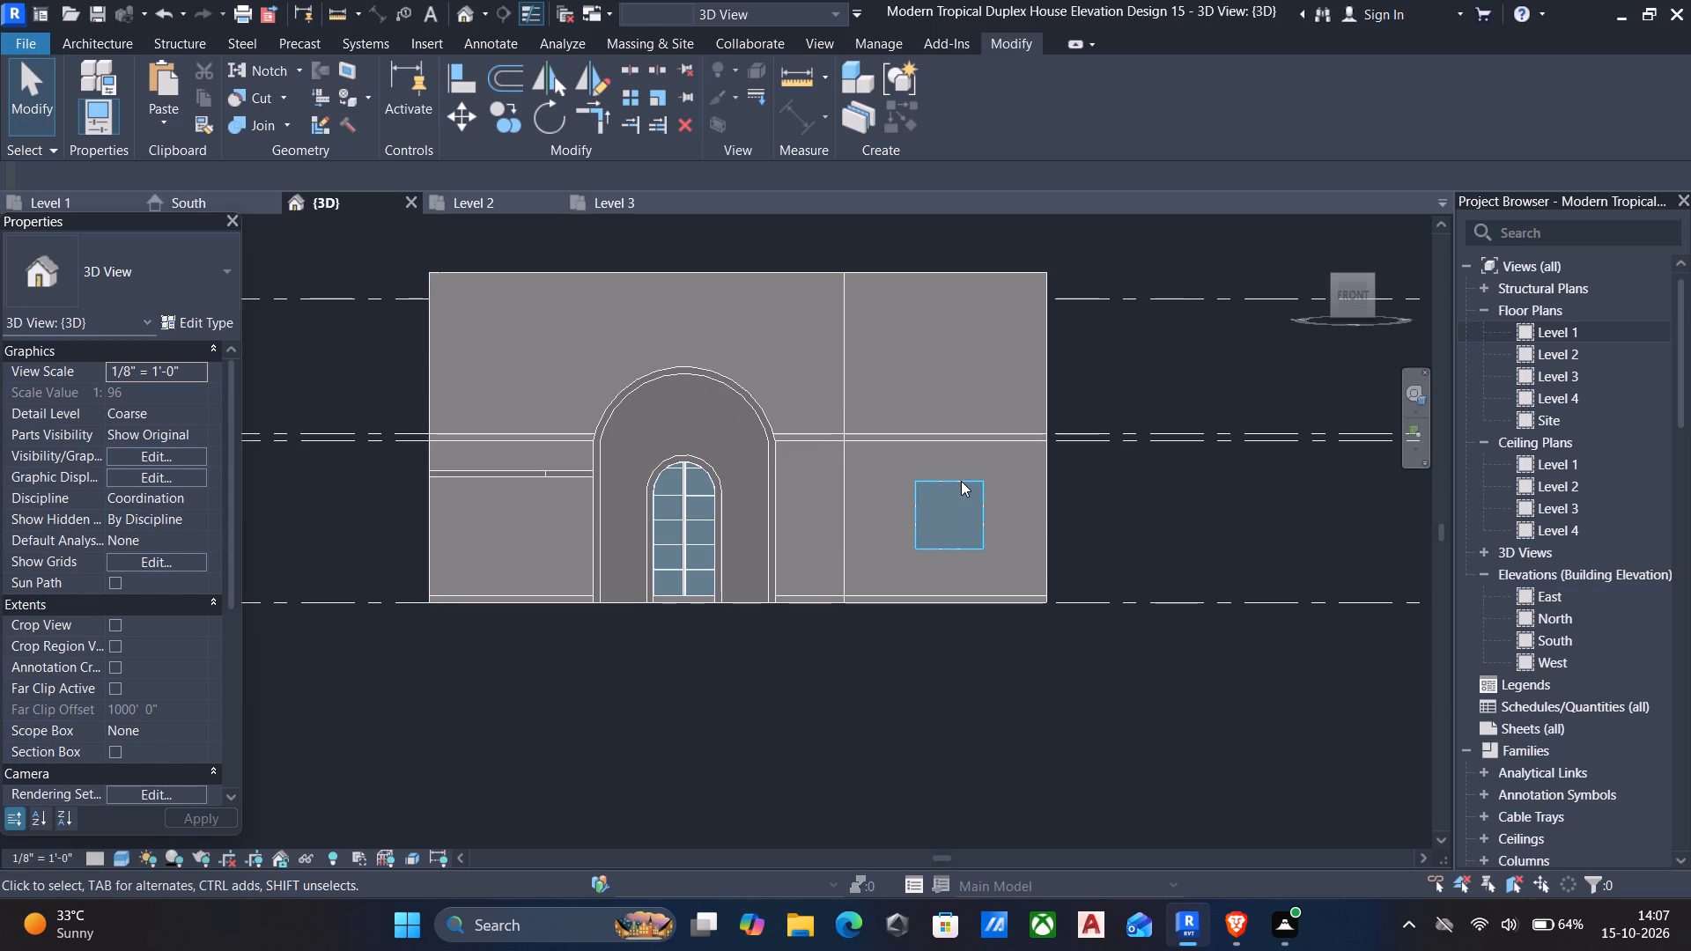
{"action": "left_click", "coordinate": [961, 481]}
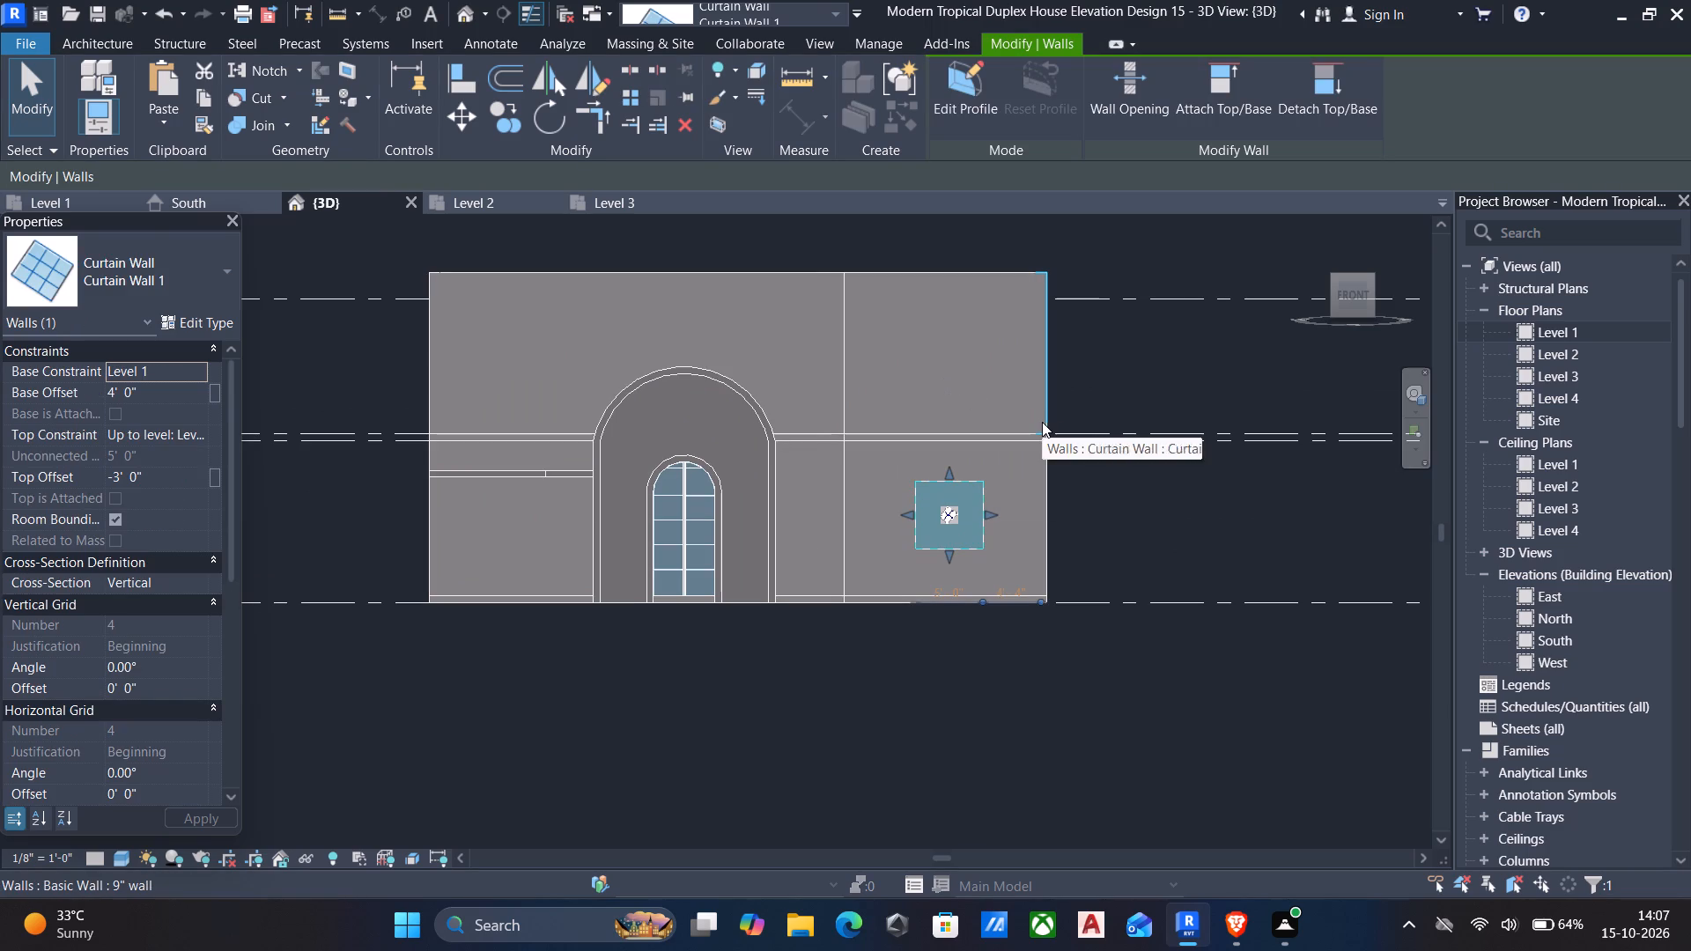
{"action": "left_click", "coordinate": [114, 37]}
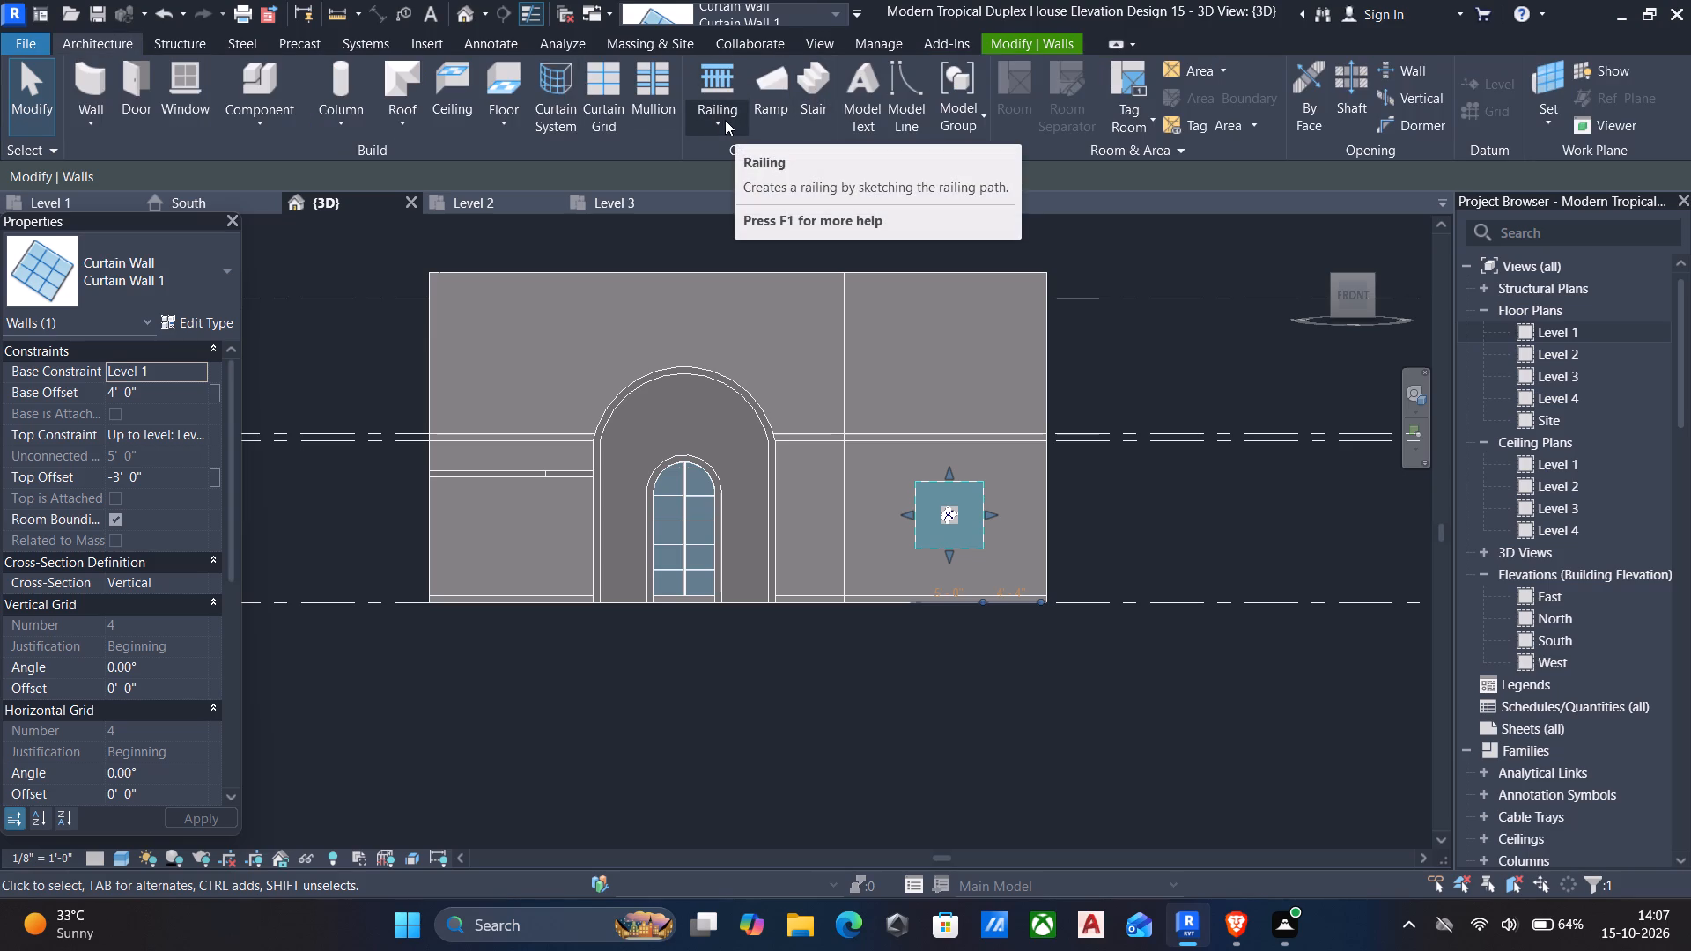
{"action": "left_click", "coordinate": [600, 84]}
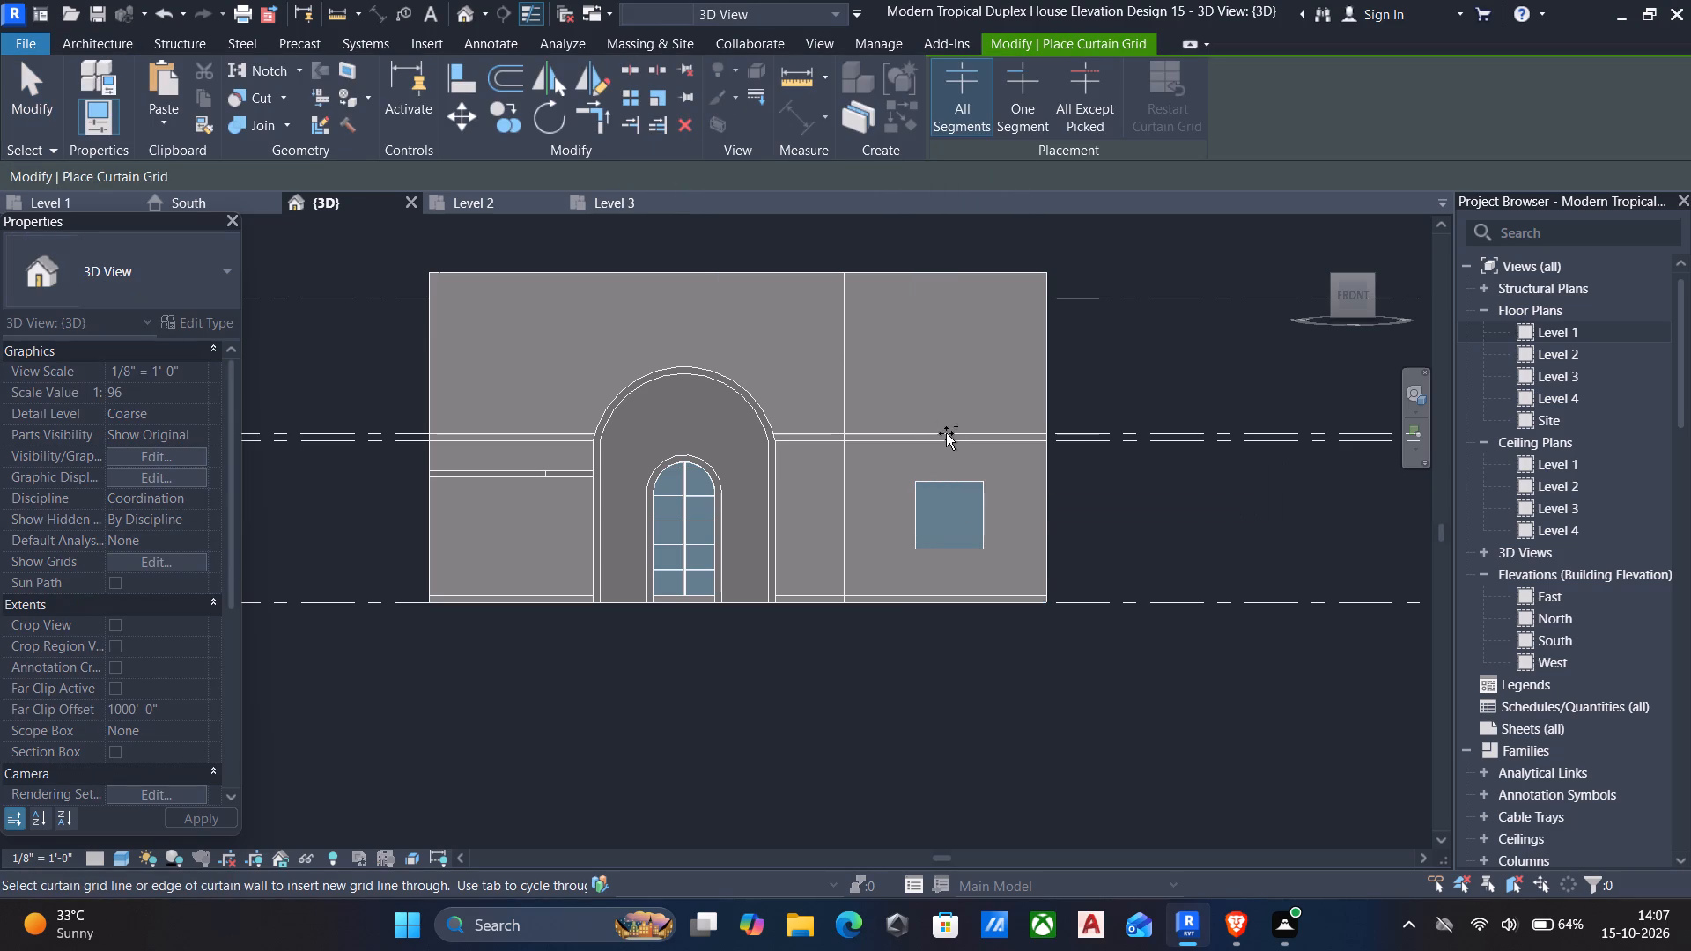
{"action": "scroll", "coordinate": [950, 450], "scroll_direction": "up", "scroll_amount": 4}
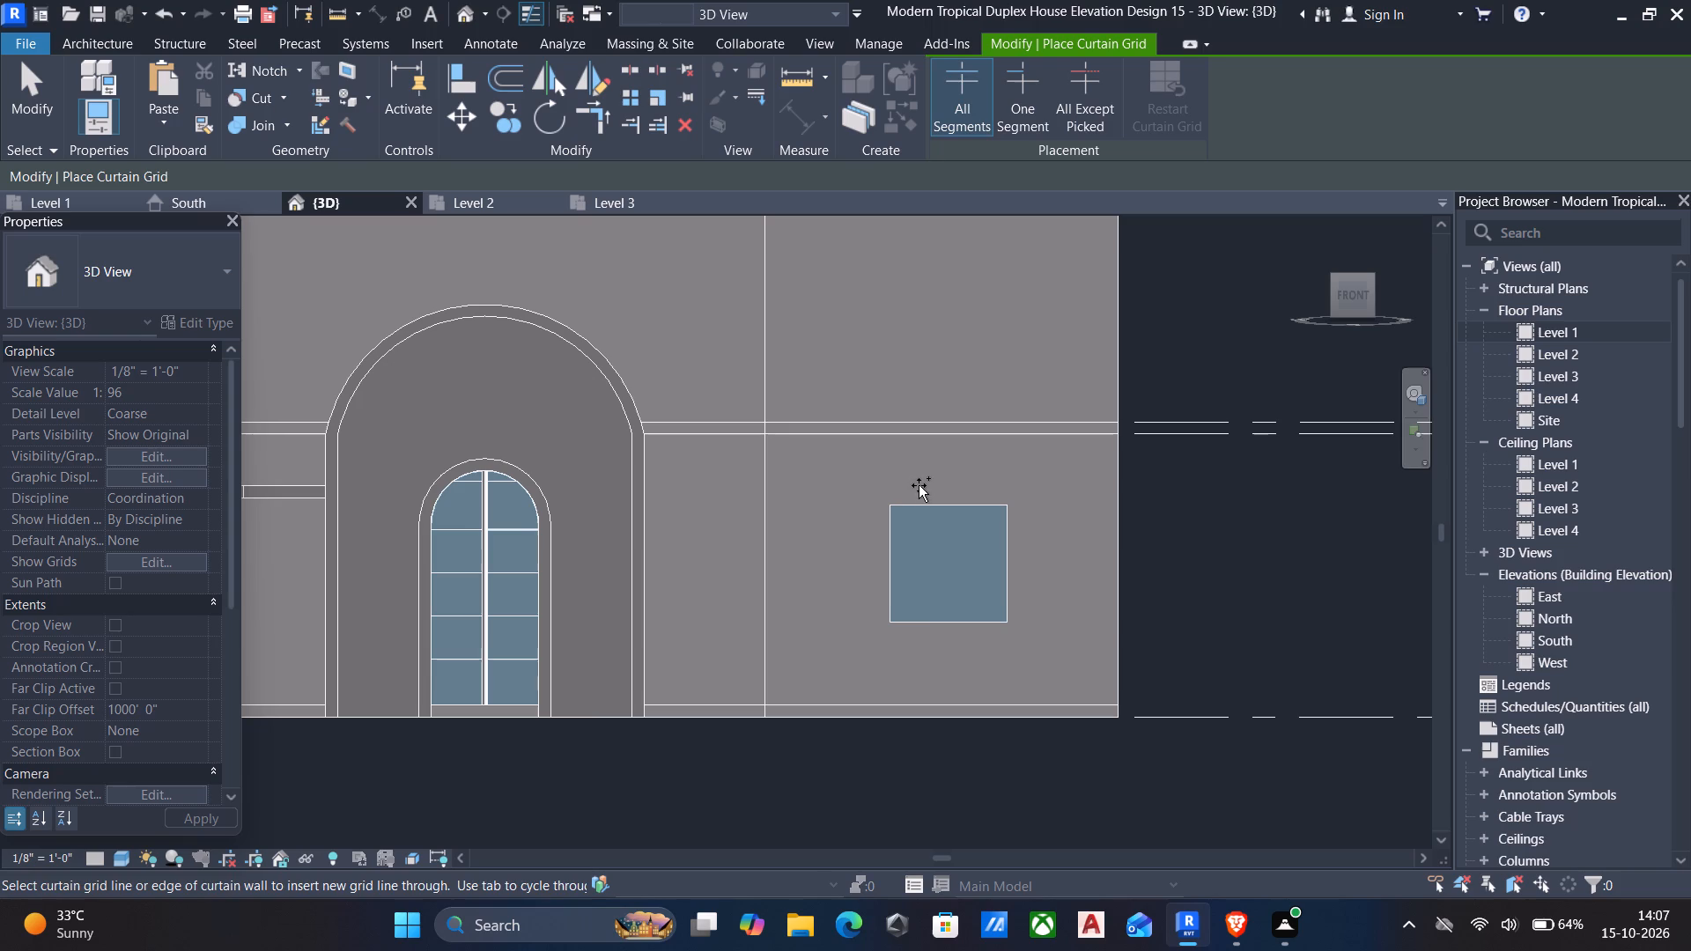
{"action": "left_click", "coordinate": [927, 499]}
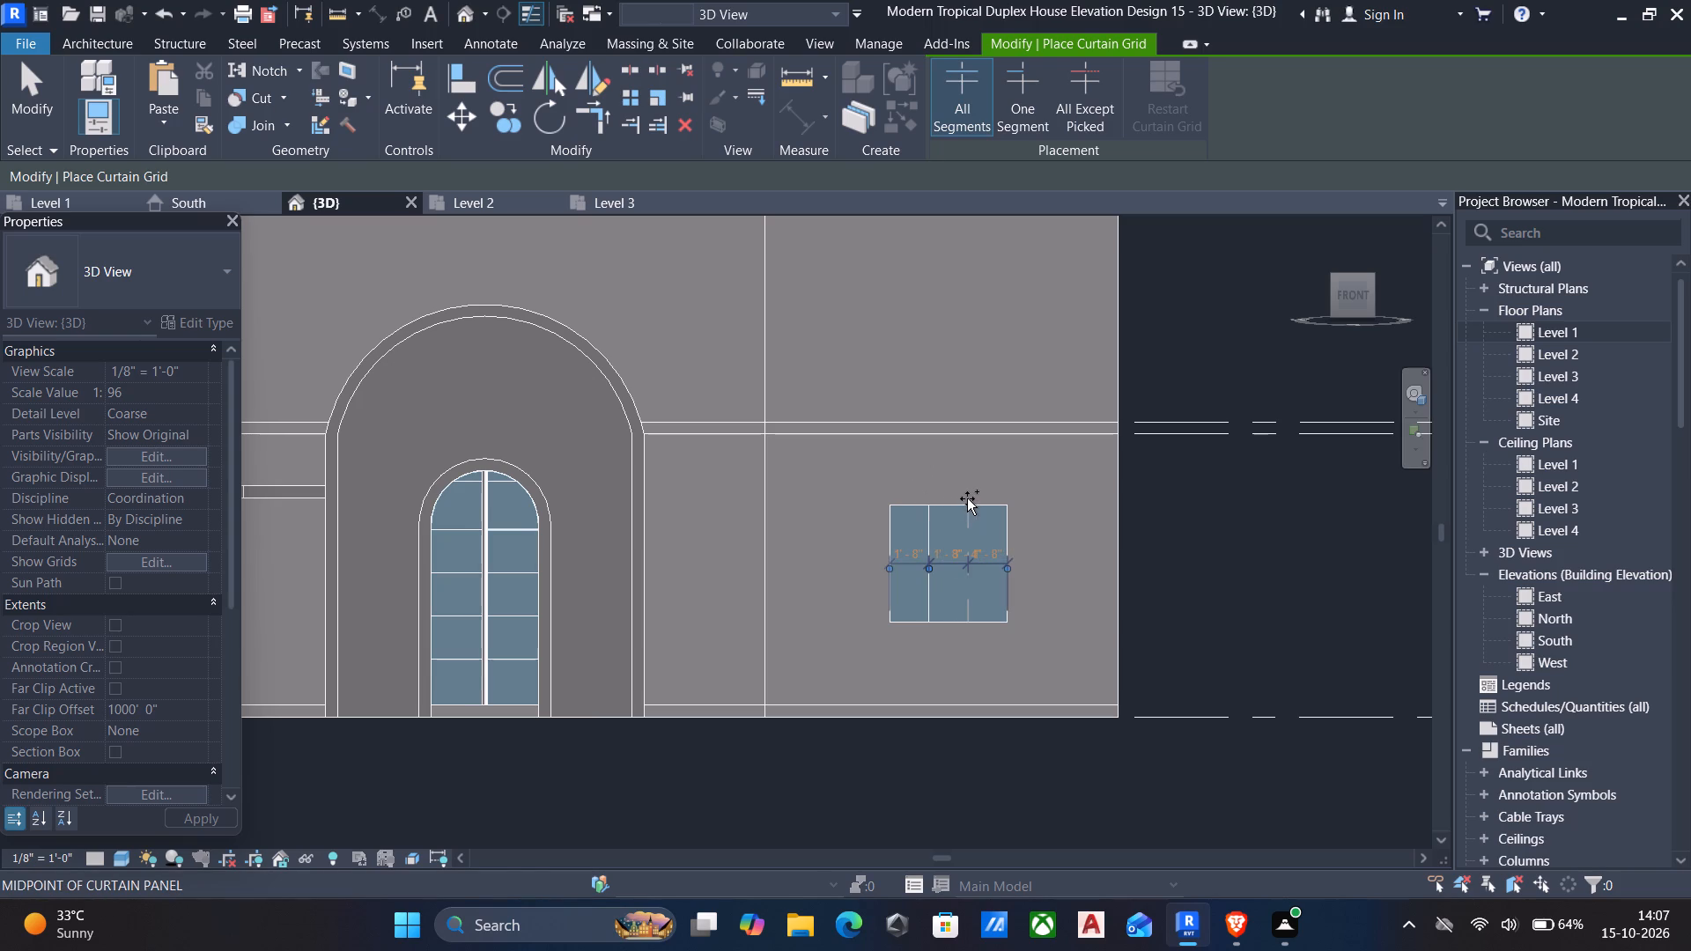
{"action": "left_click", "coordinate": [967, 498]}
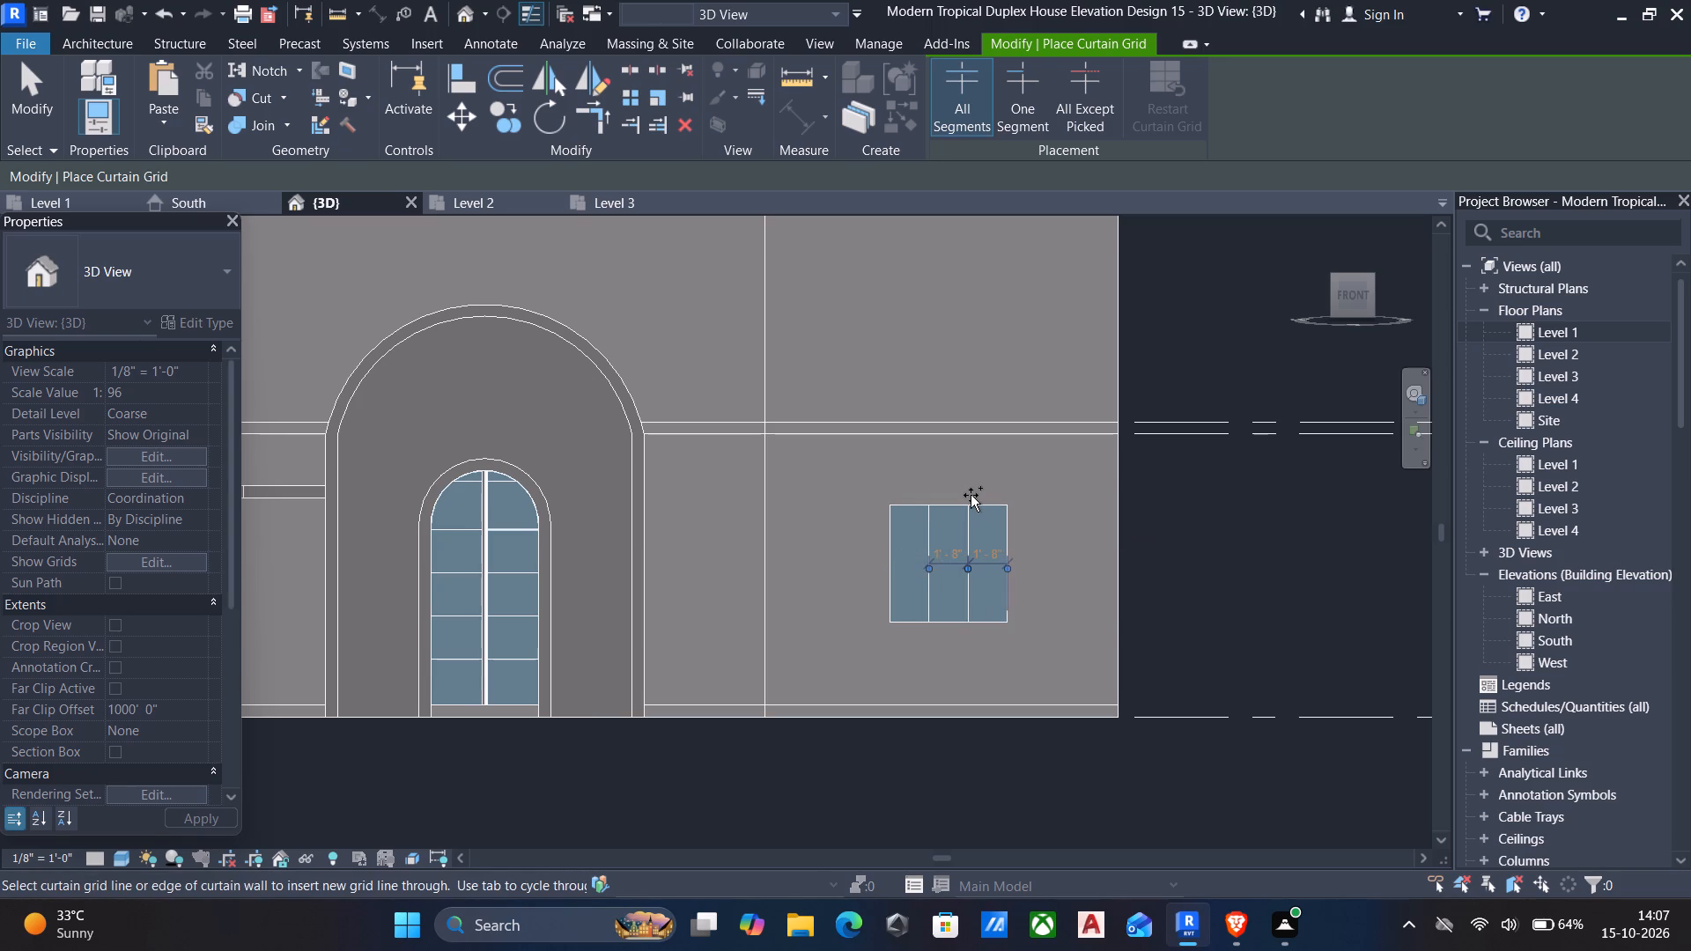
{"action": "key", "text": "Escape"}
{"action": "key", "text": "Escape"}
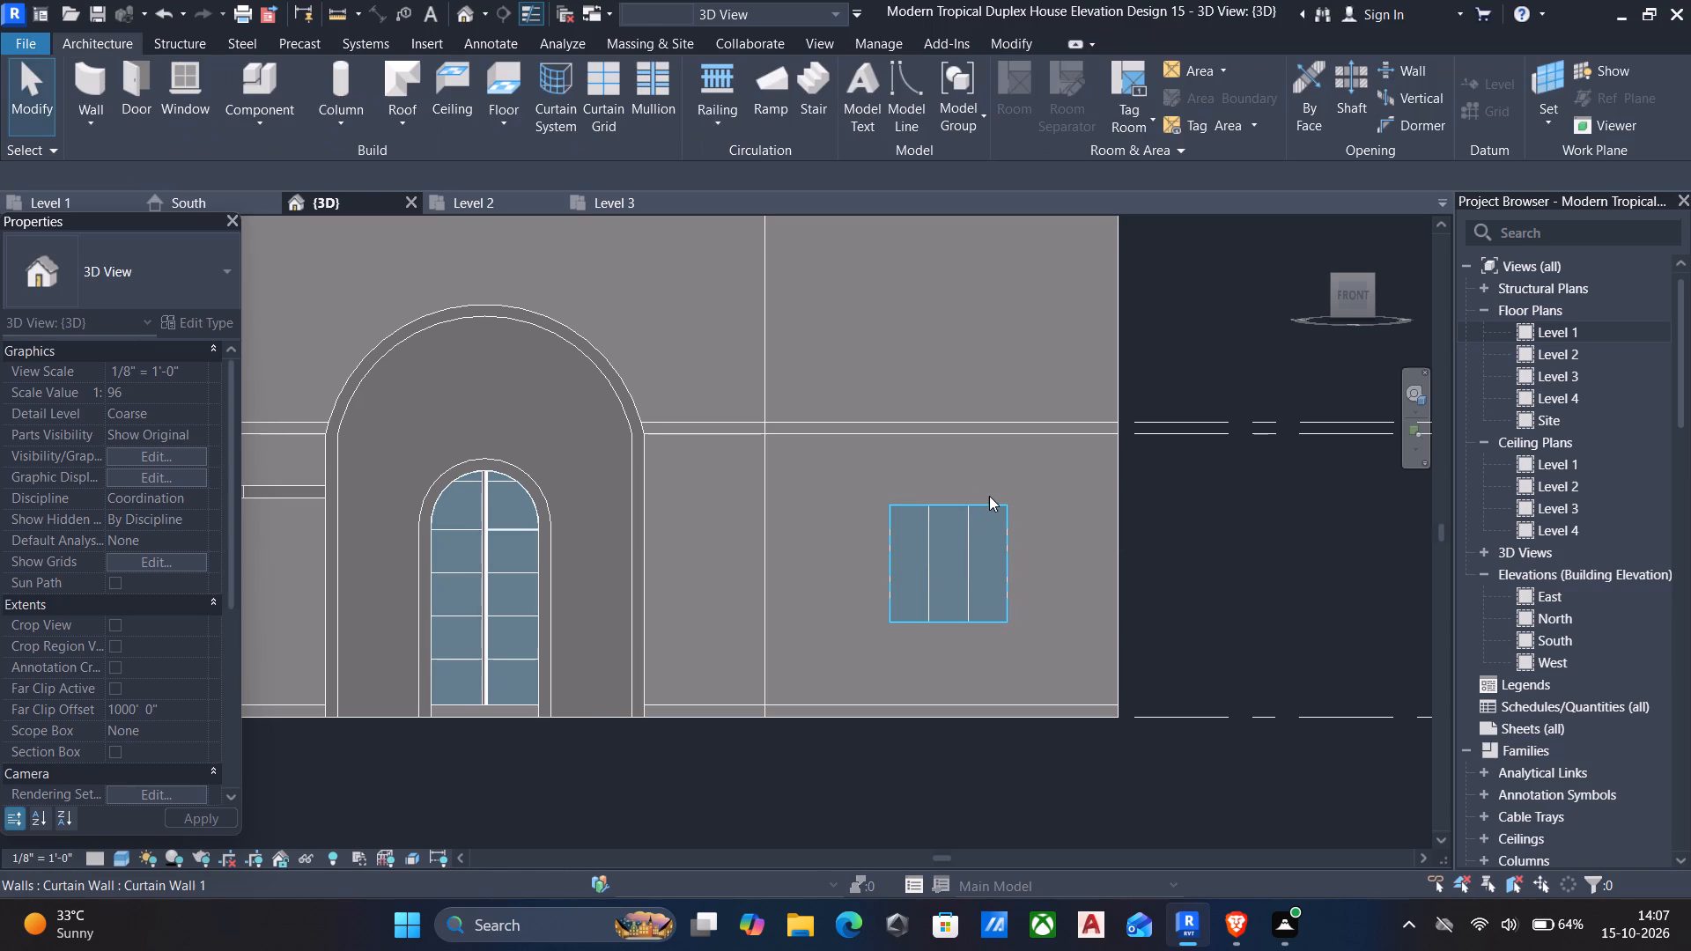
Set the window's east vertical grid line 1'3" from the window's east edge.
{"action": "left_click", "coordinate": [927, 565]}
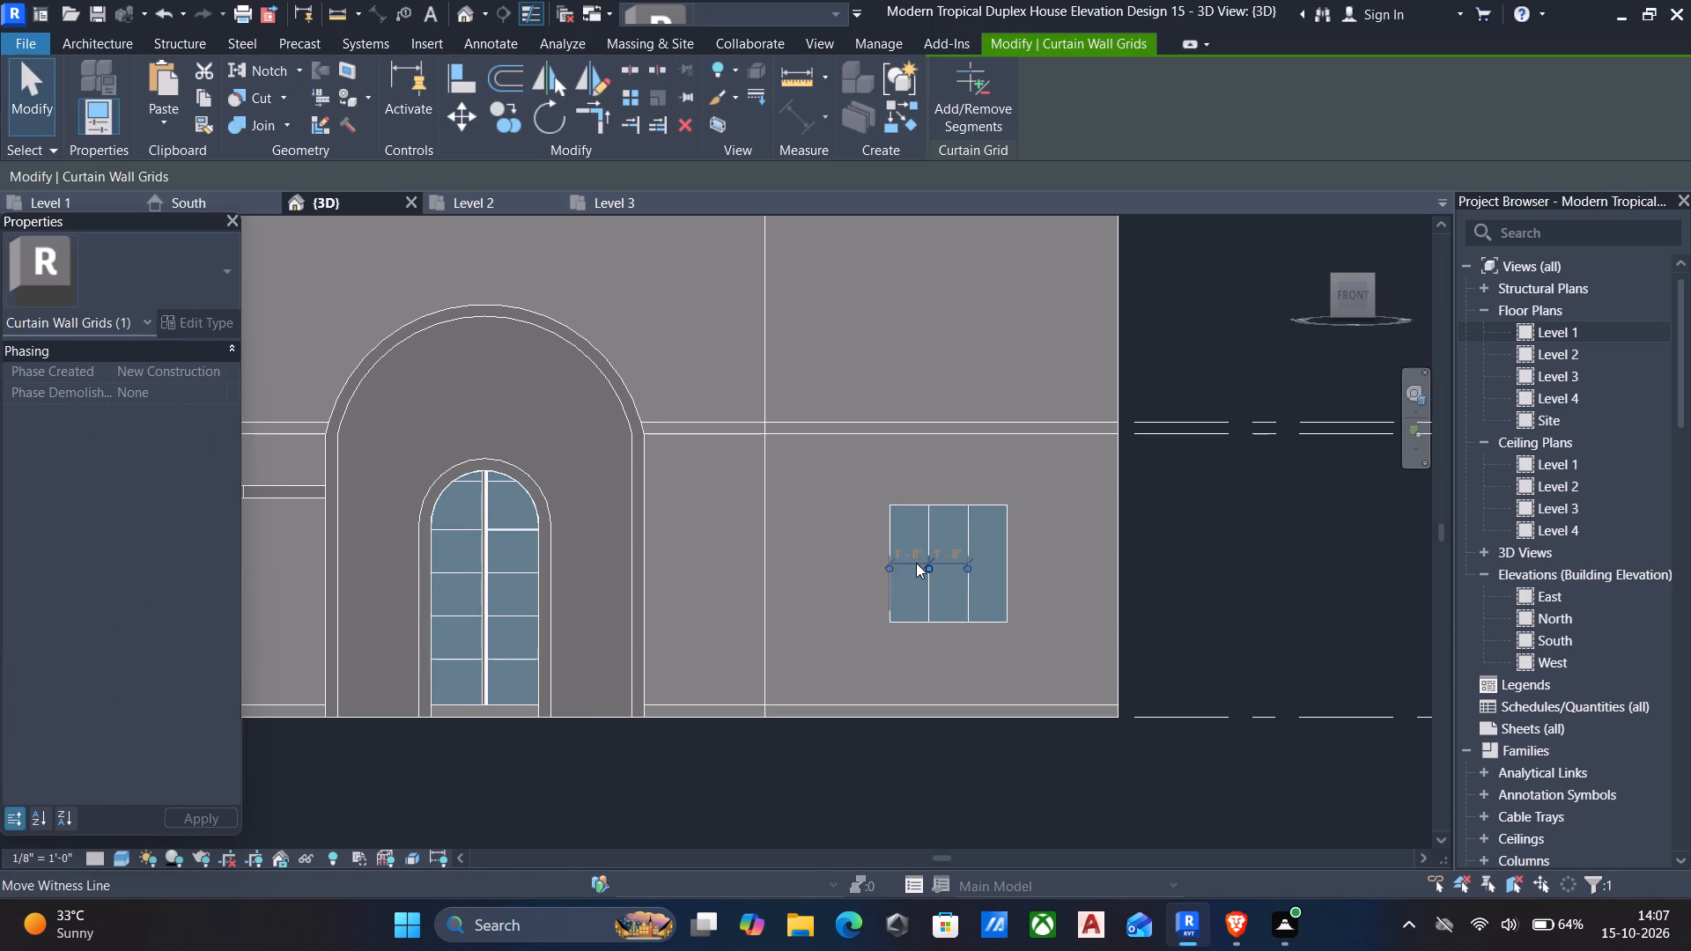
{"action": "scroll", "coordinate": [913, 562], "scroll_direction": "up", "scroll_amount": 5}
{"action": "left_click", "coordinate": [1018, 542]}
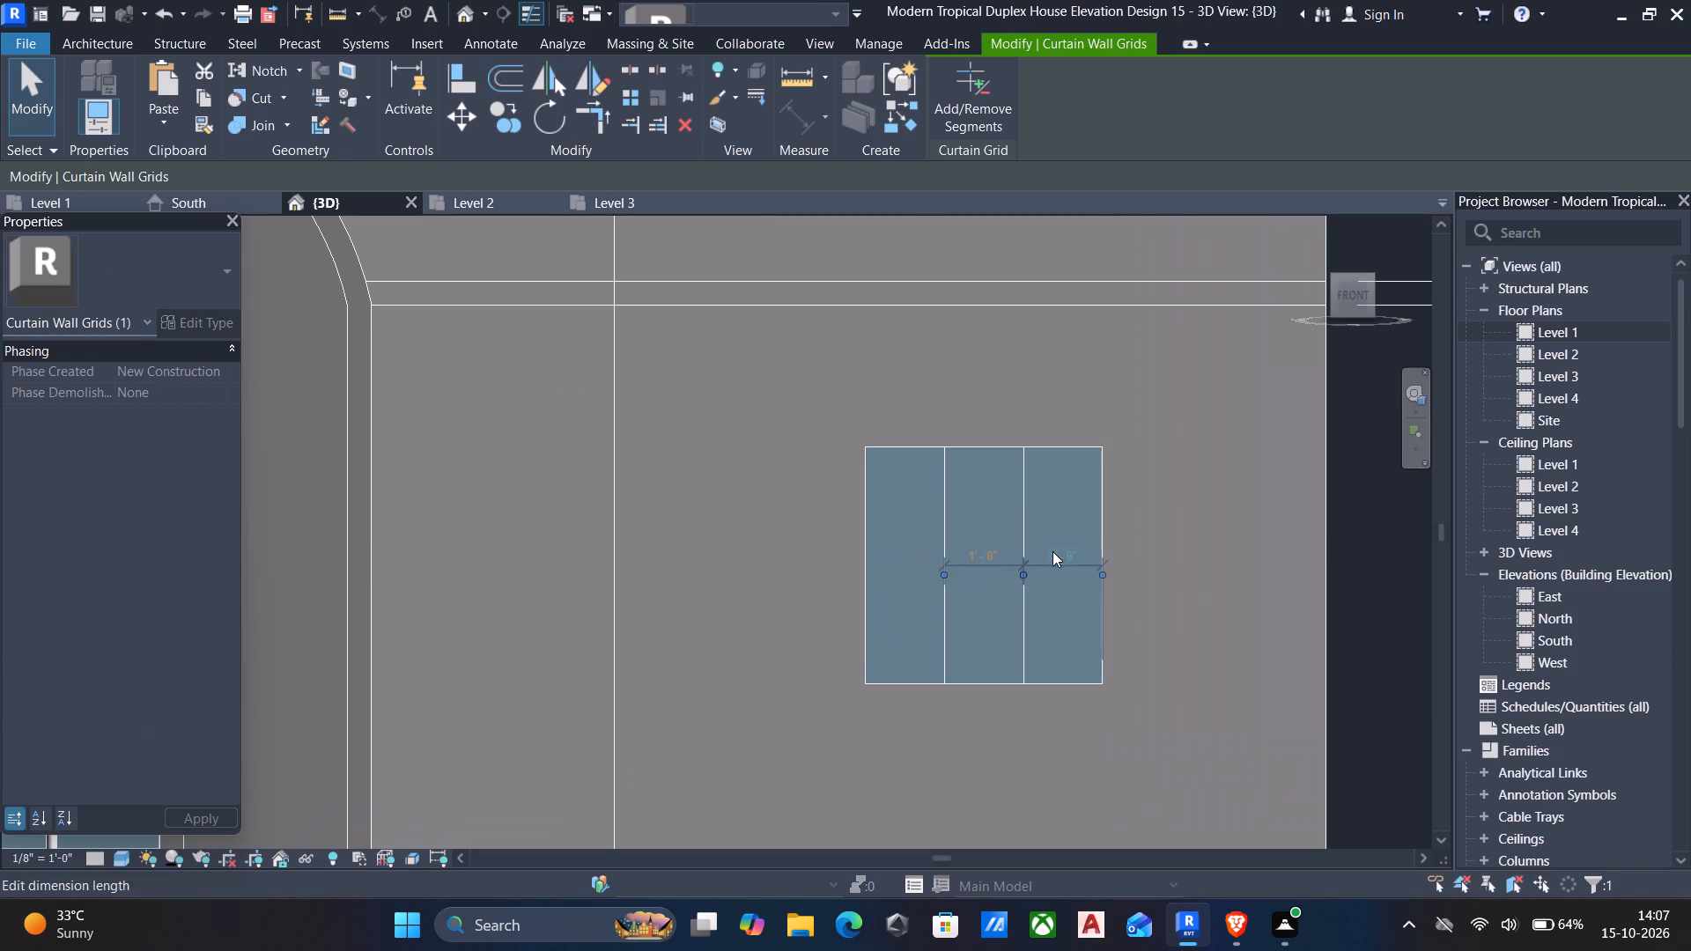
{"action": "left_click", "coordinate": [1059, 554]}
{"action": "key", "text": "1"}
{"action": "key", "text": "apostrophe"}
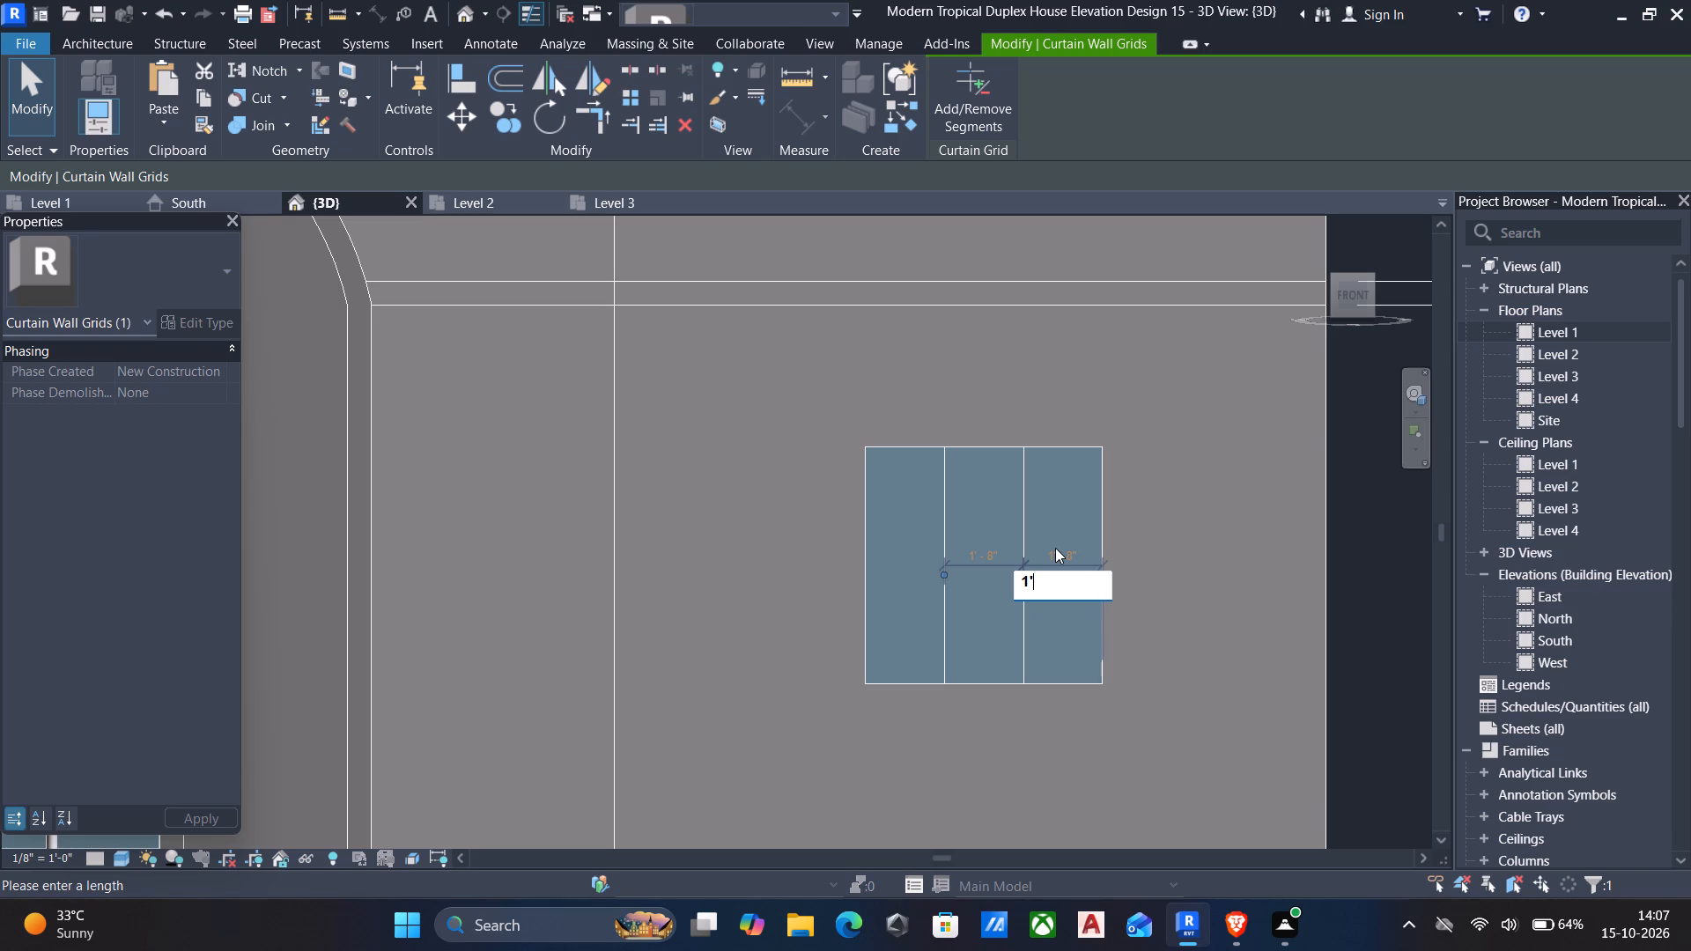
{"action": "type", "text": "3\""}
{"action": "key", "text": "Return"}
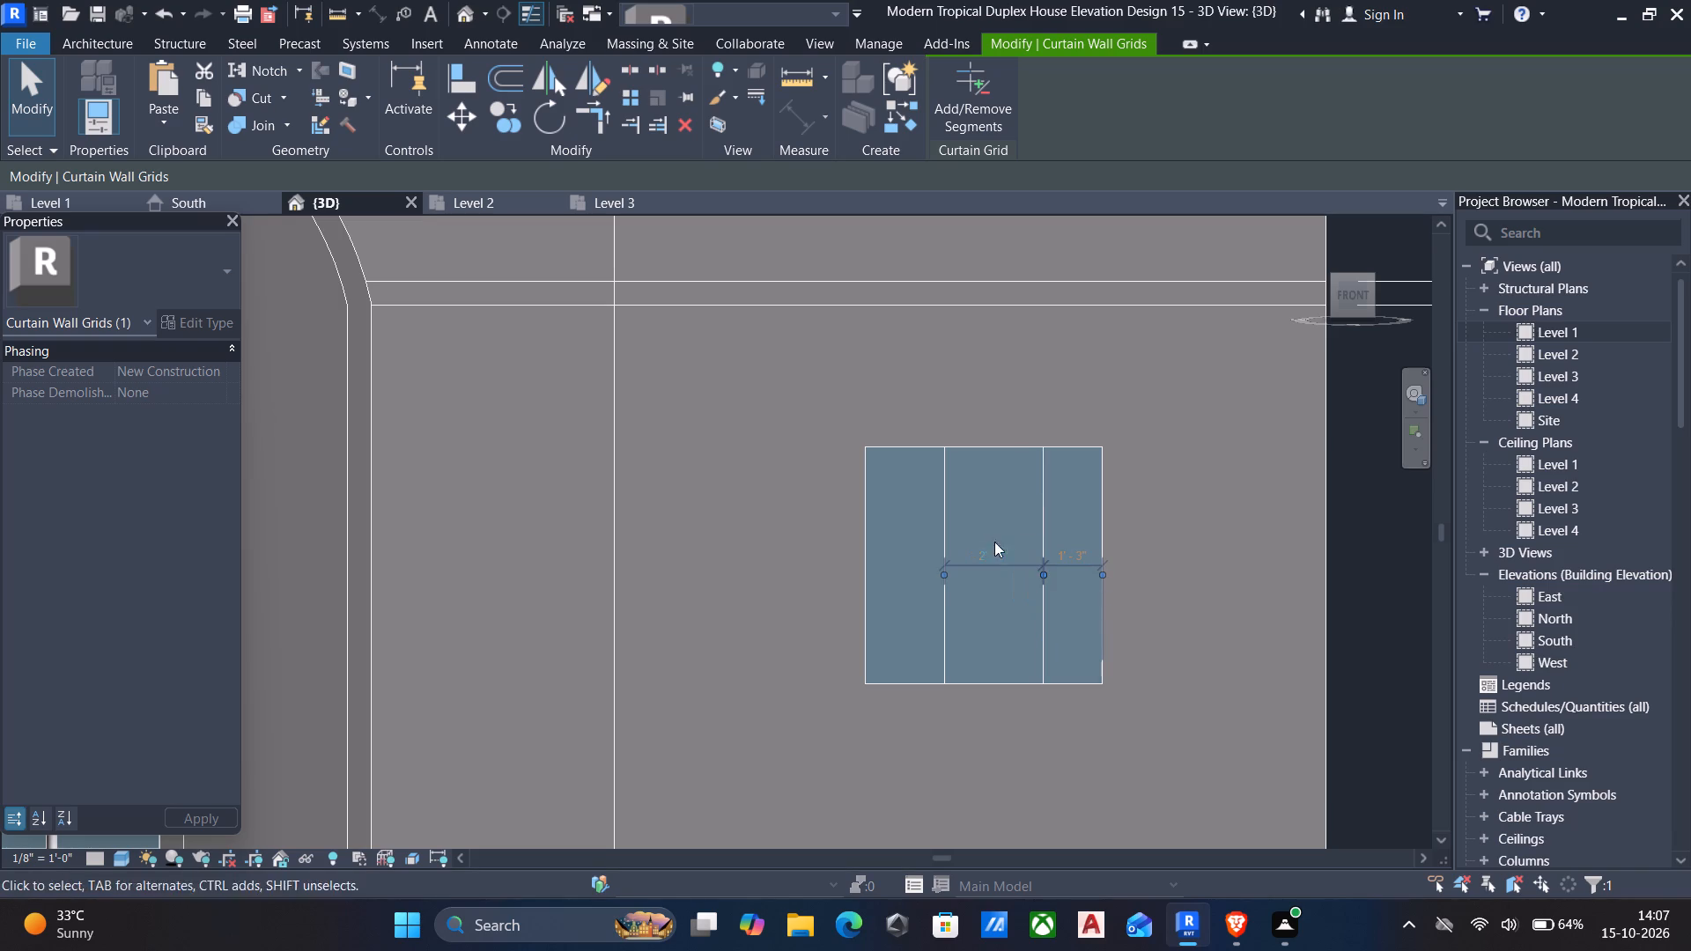
Set the window's west vertical grid line 1'6" from the window's west edge.
{"action": "left_click", "coordinate": [942, 524]}
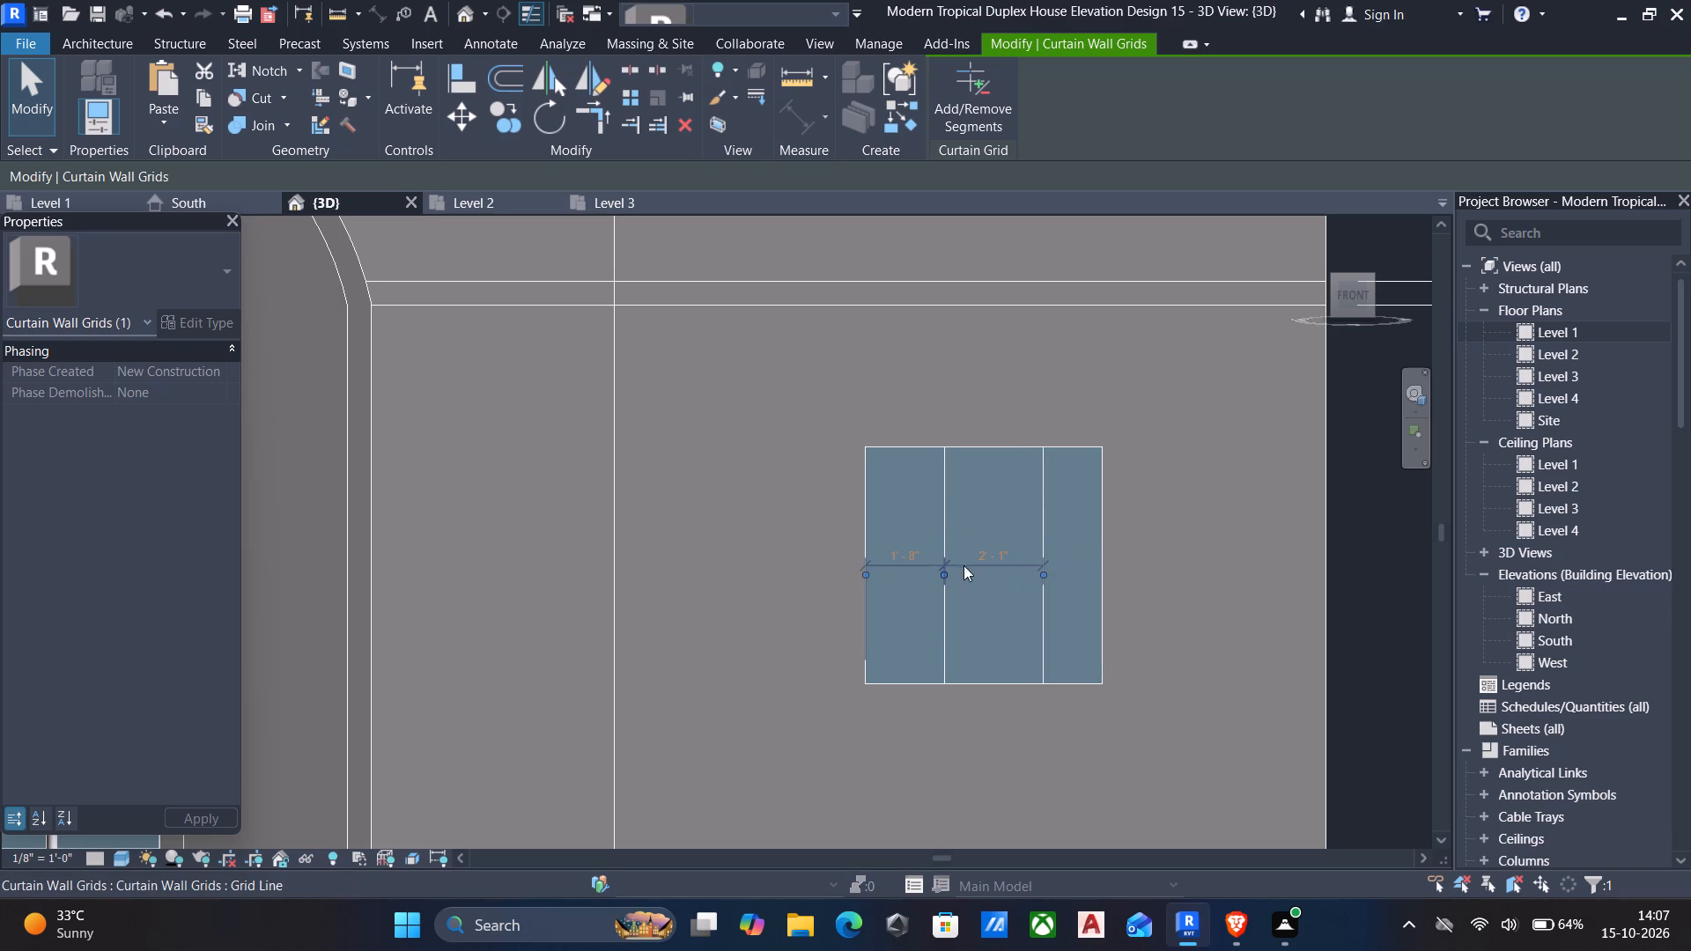
{"action": "left_click", "coordinate": [906, 554]}
{"action": "key", "text": "1"}
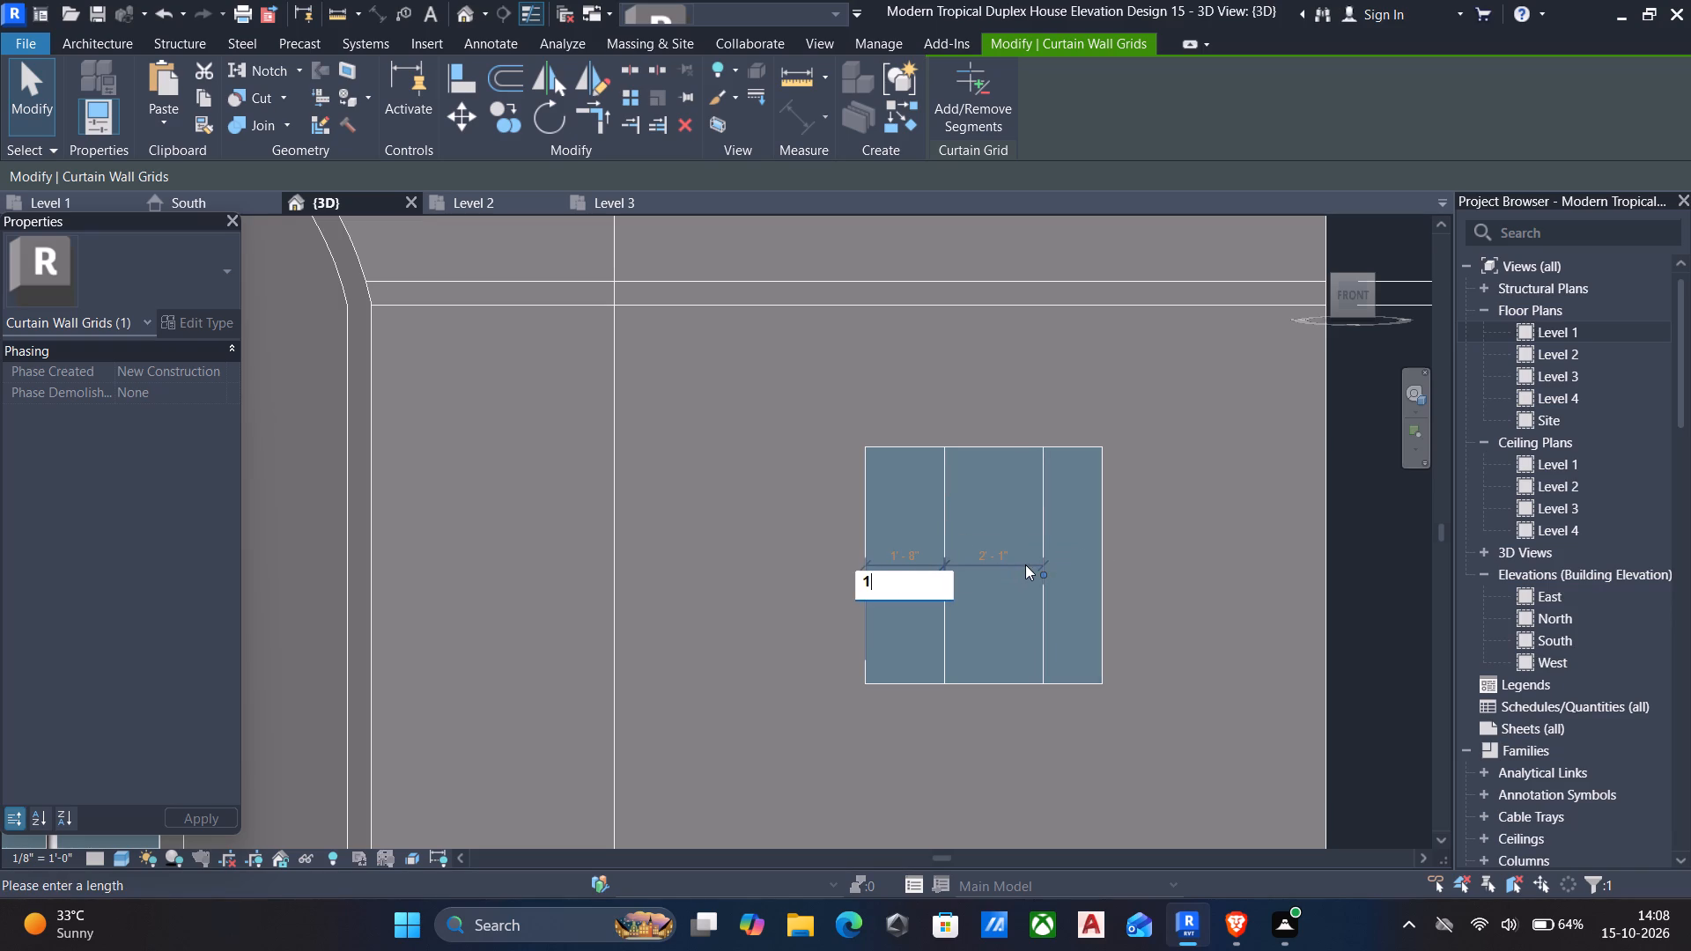
{"action": "key", "text": "apostrophe"}
{"action": "key", "text": "6"}
{"action": "key", "text": "shift+quotedbl"}
{"action": "key", "text": "Return"}
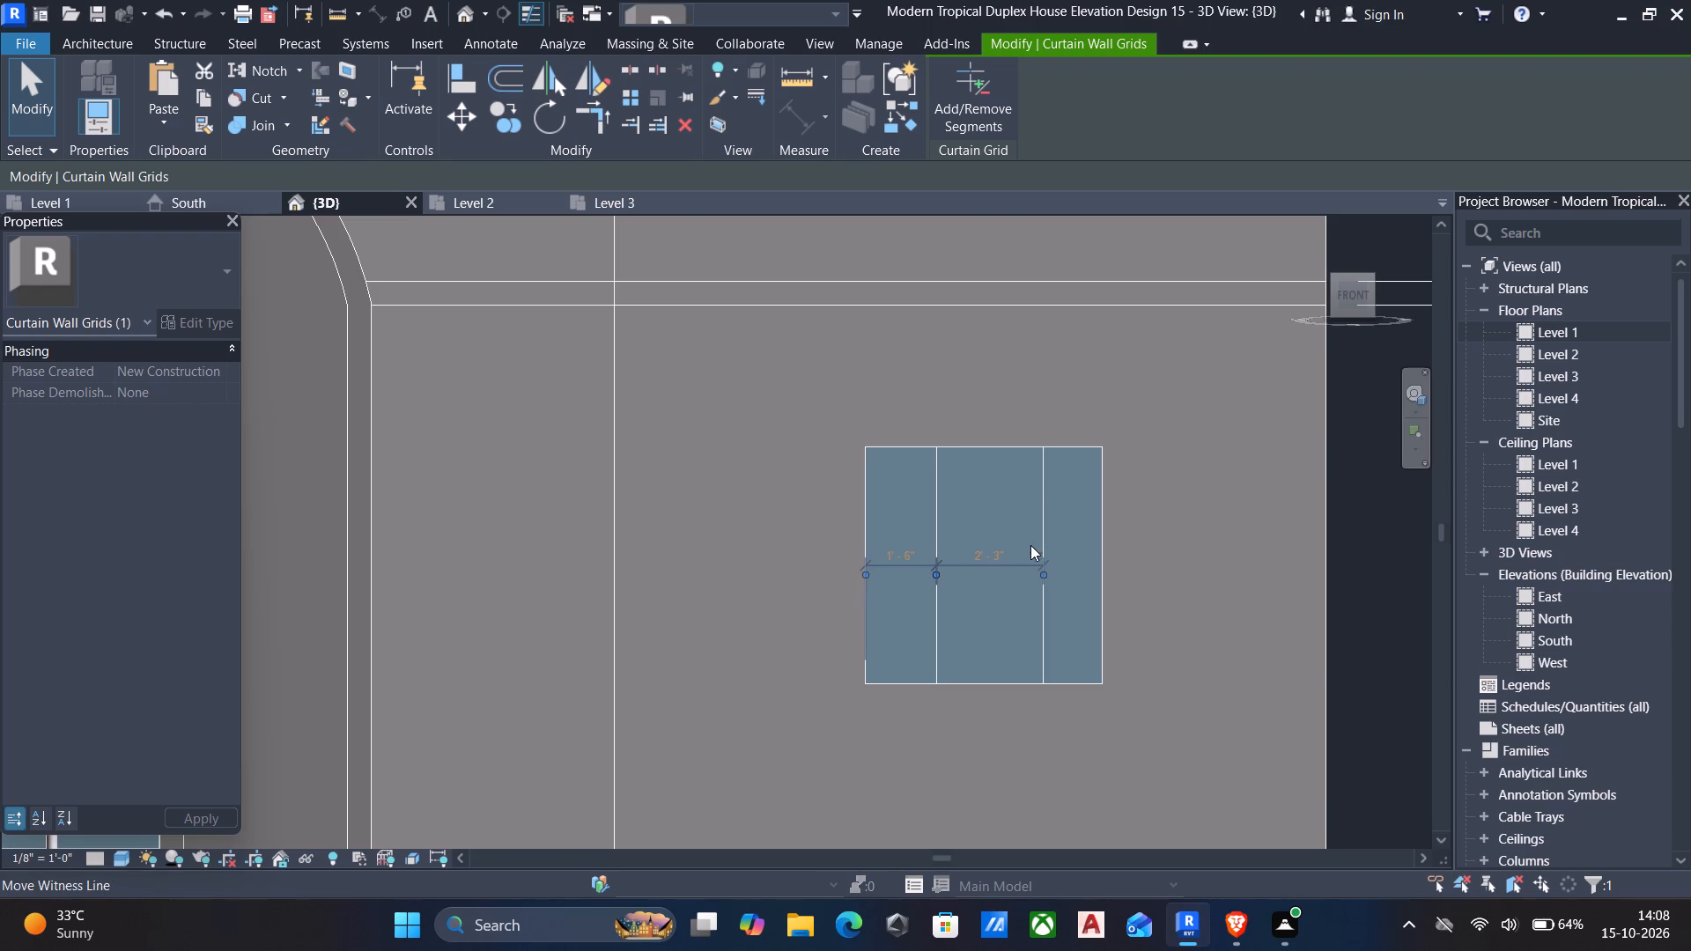
Set the window's east vertical grid line 1'6" from the window's east edge.
{"action": "left_click", "coordinate": [1037, 529]}
{"action": "left_click", "coordinate": [1082, 551]}
{"action": "key", "text": "1"}
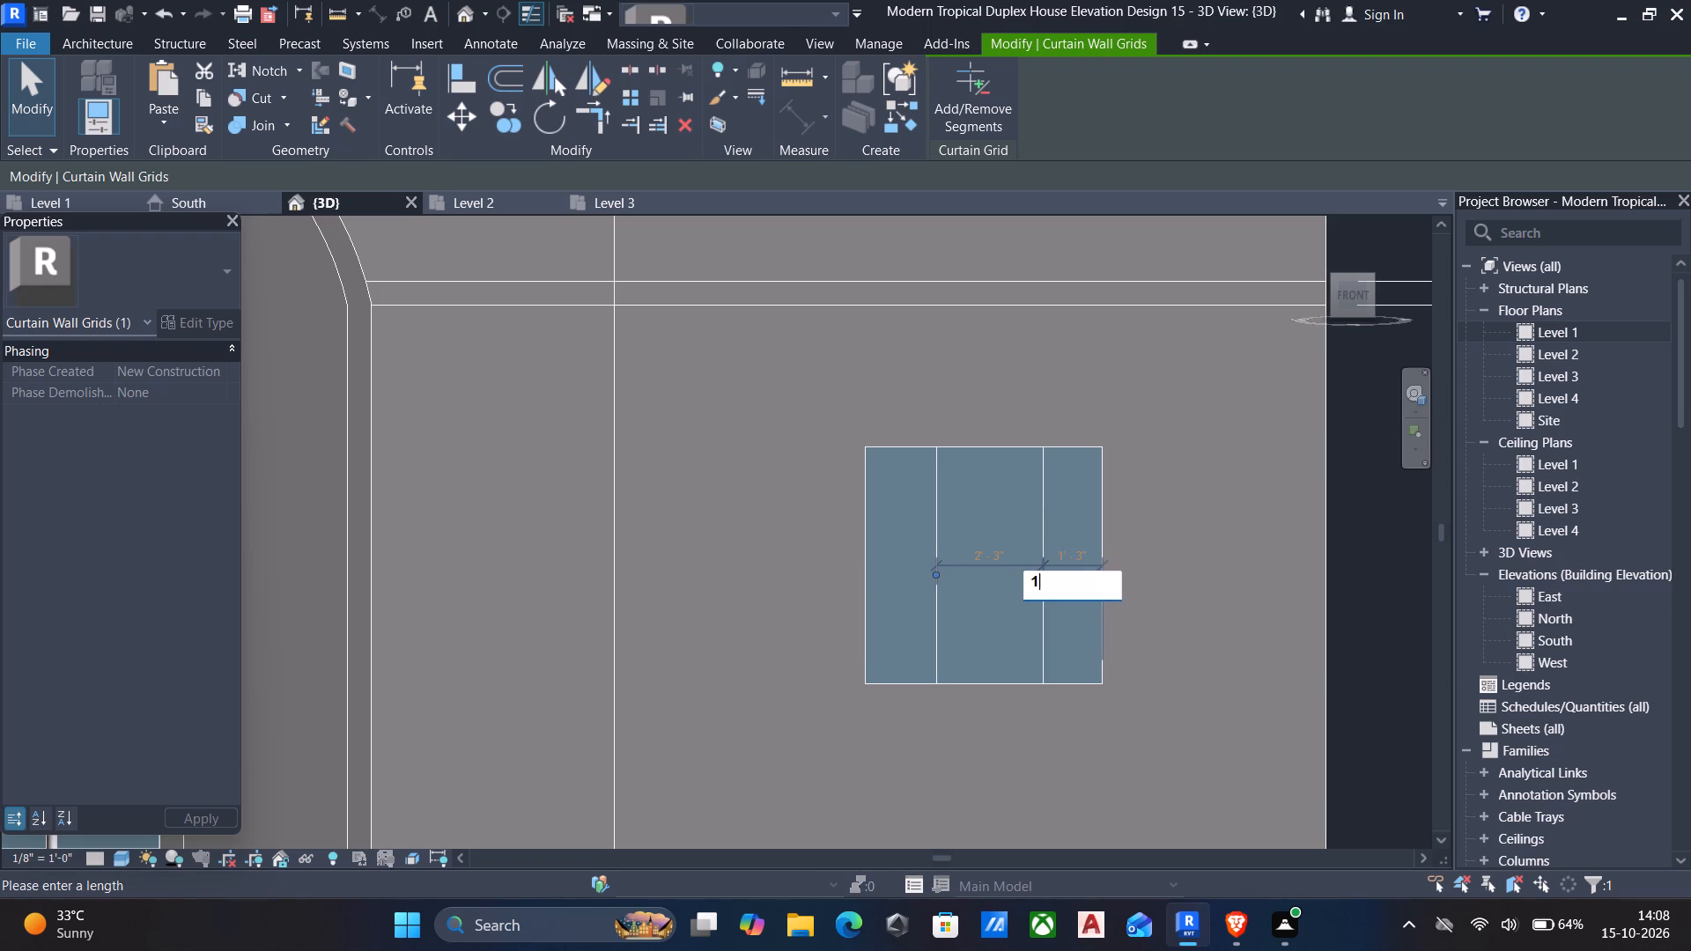
{"action": "key", "text": "apostrophe"}
{"action": "type", "text": "6\""}
{"action": "key", "text": "Return"}
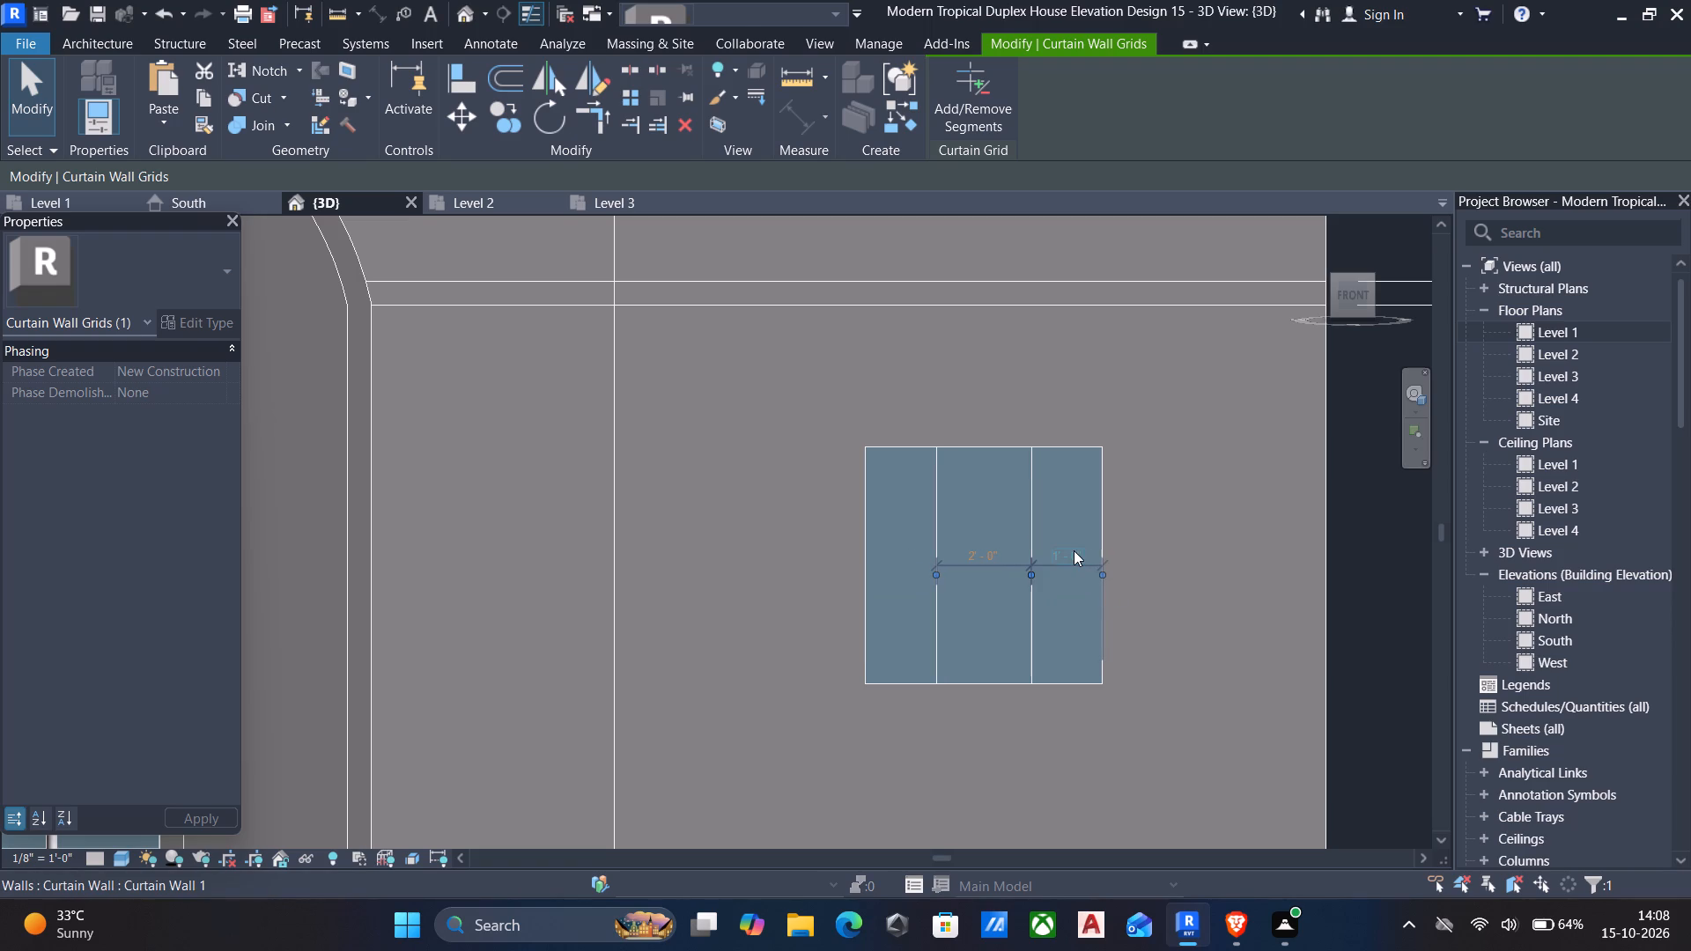
{"action": "key", "text": "Escape"}
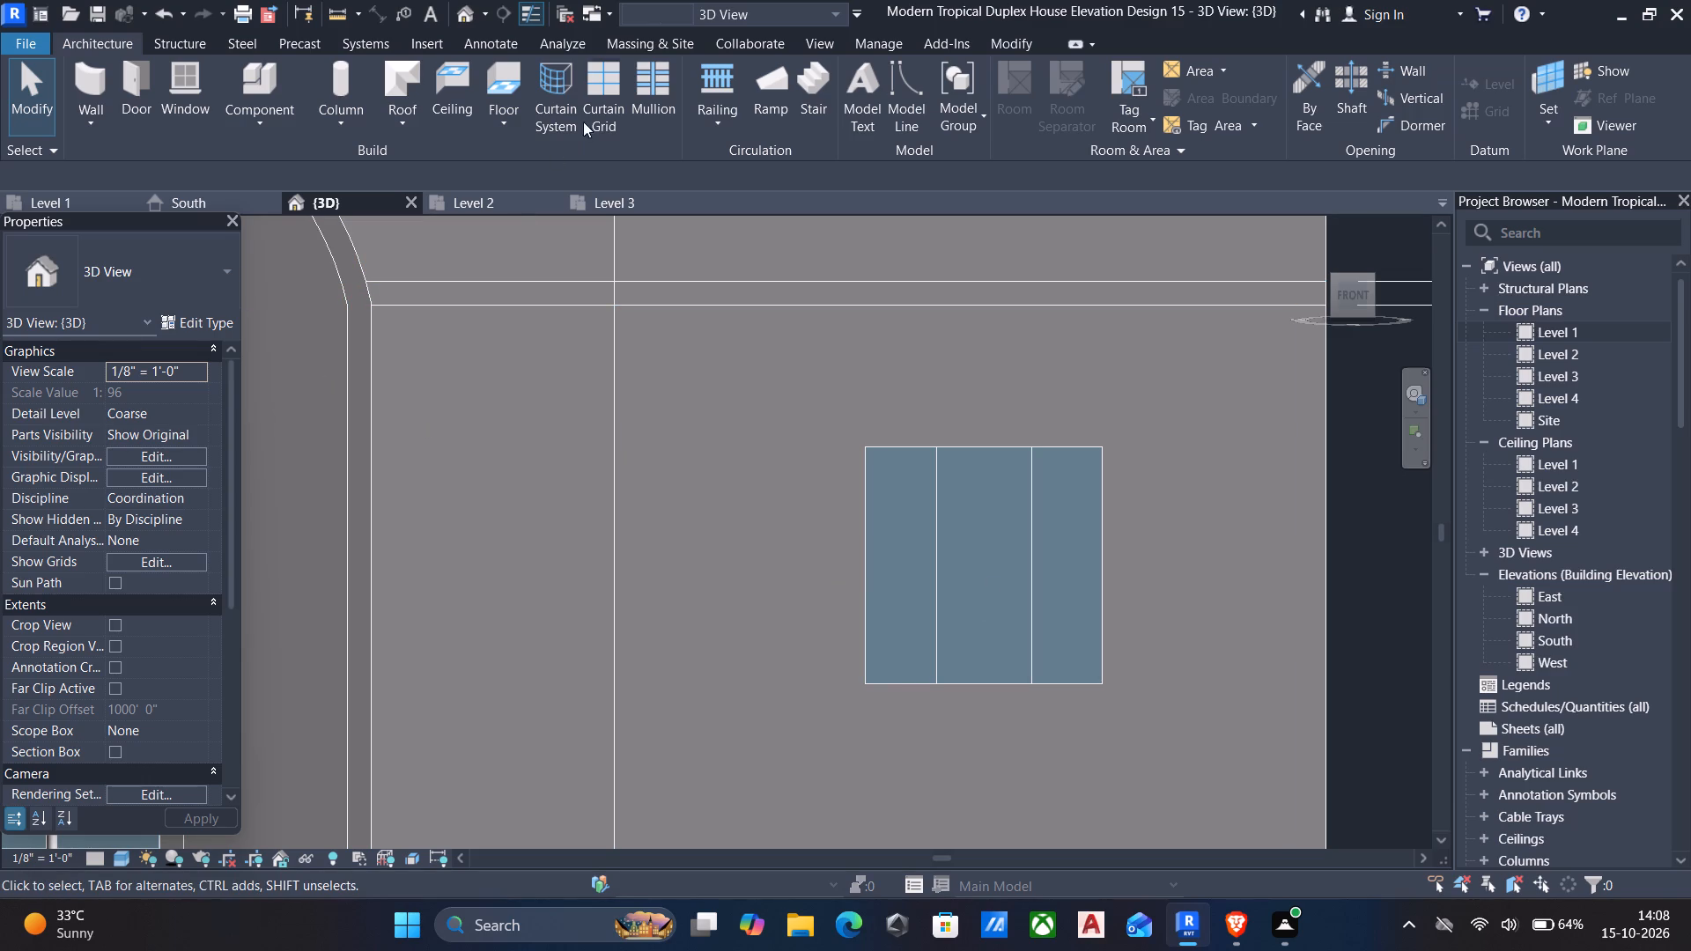
Add two single-segment horizontal grid lines across only the window's middle panel, snapping the lower one to two-thirds of the remaining panel.
{"action": "left_click", "coordinate": [602, 78]}
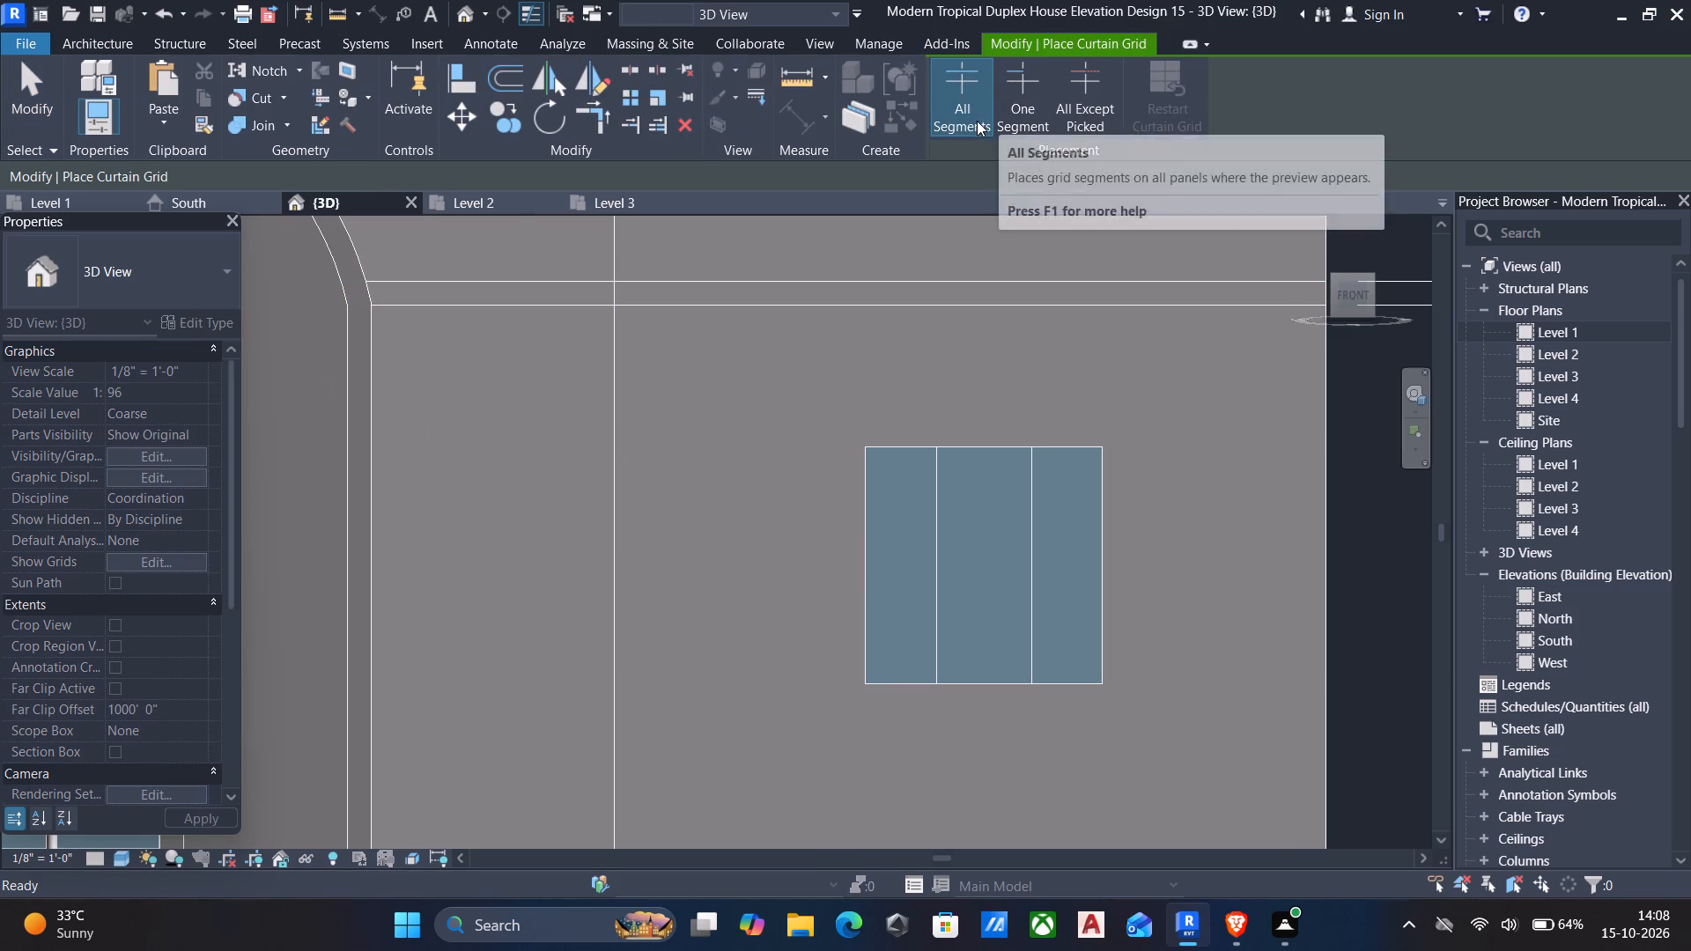
{"action": "left_click", "coordinate": [1025, 99]}
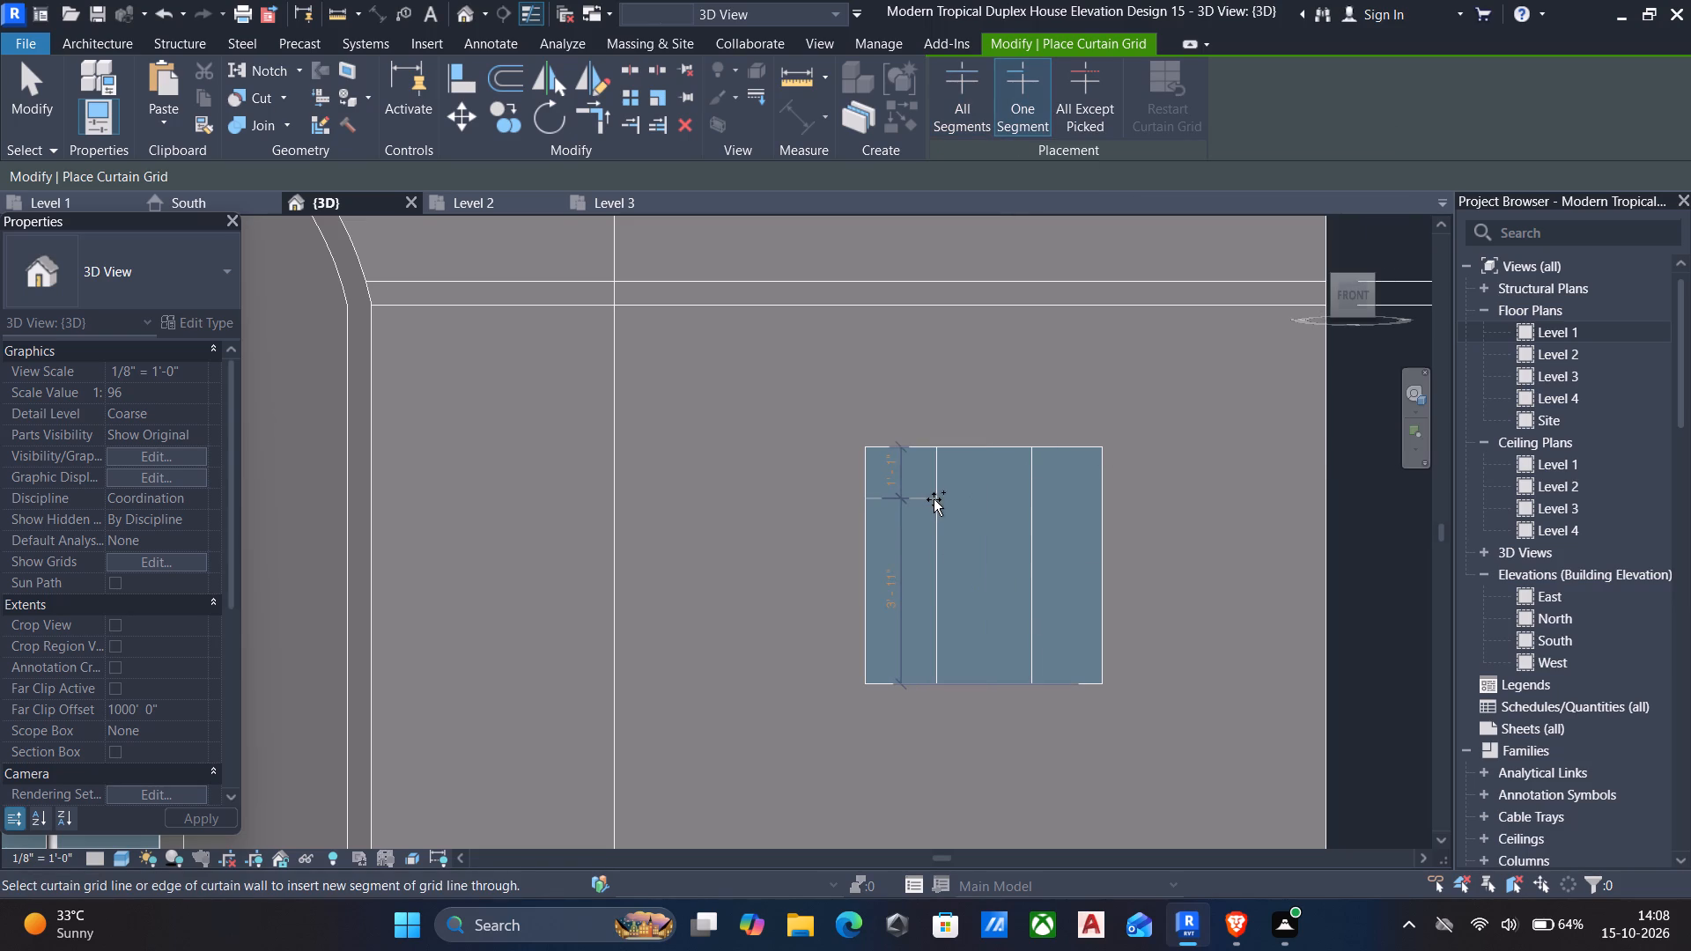
{"action": "left_click", "coordinate": [940, 504]}
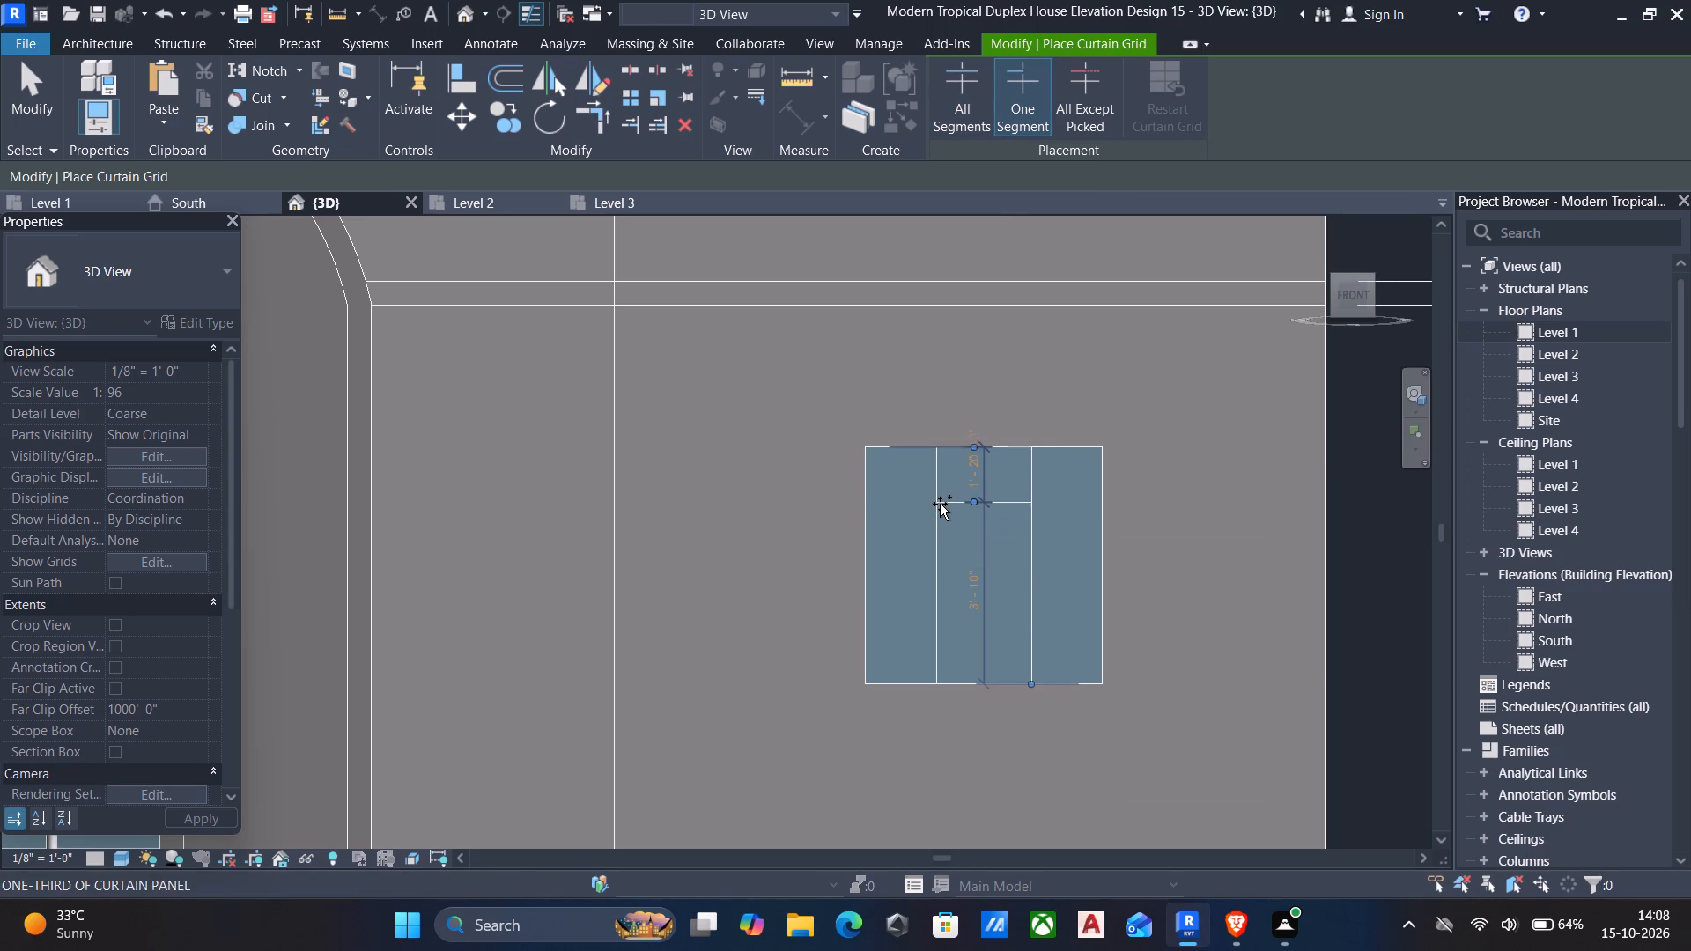
{"action": "left_click", "coordinate": [939, 559]}
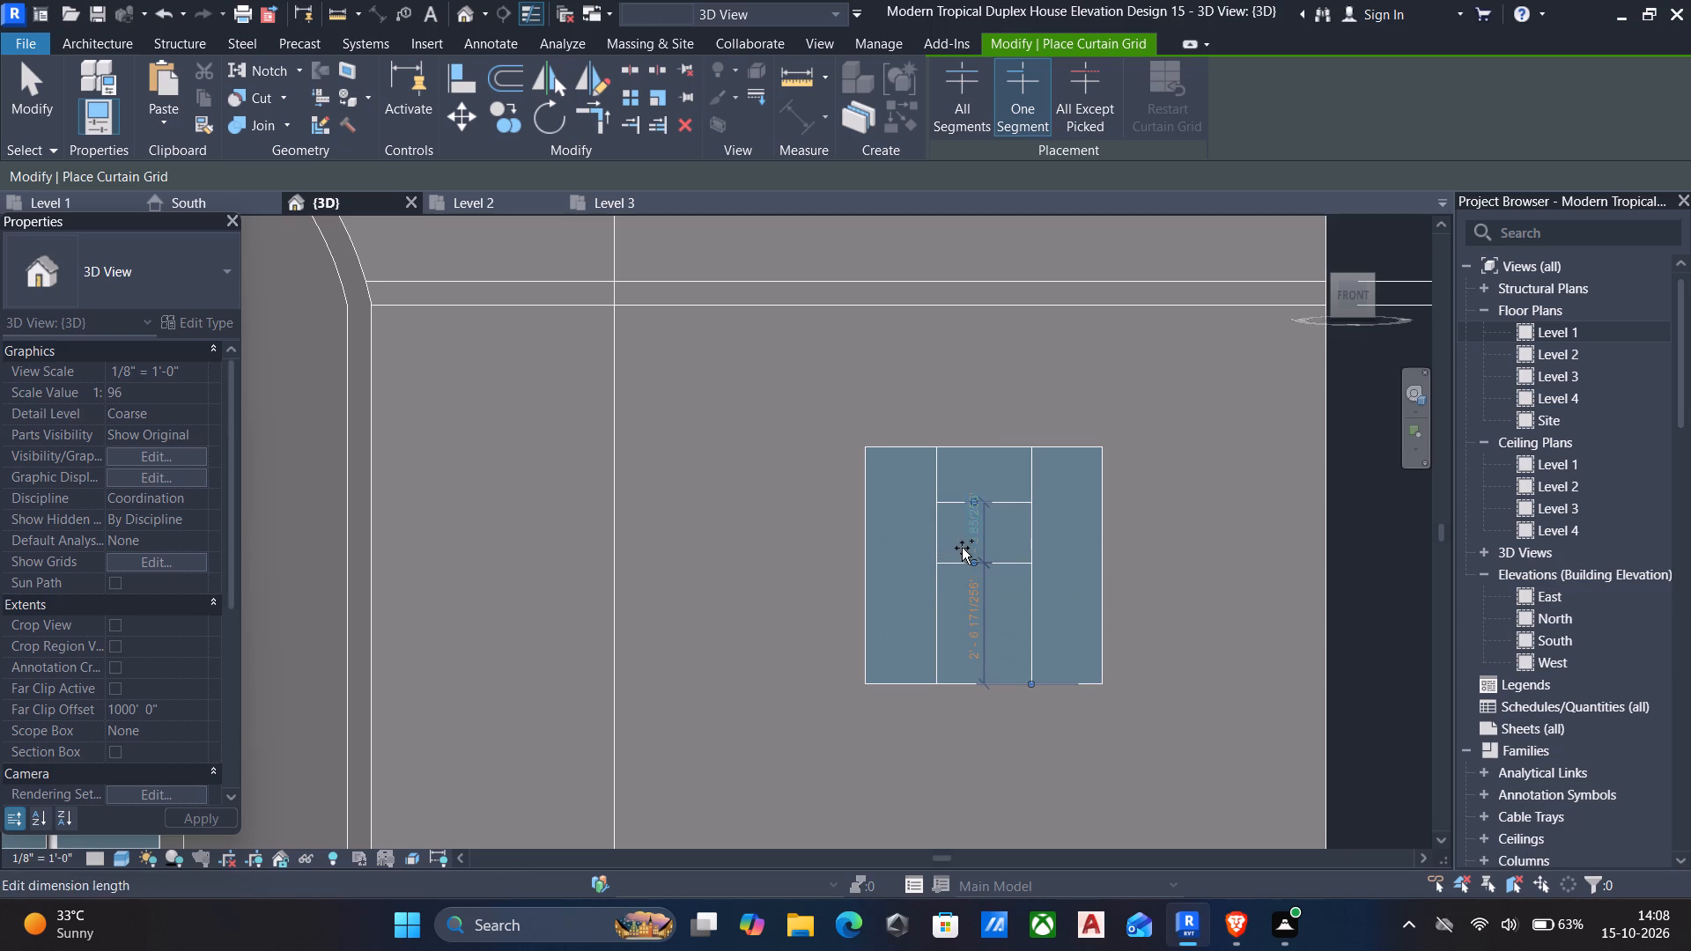
{"action": "key", "text": "Escape"}
{"action": "key", "text": "Escape"}
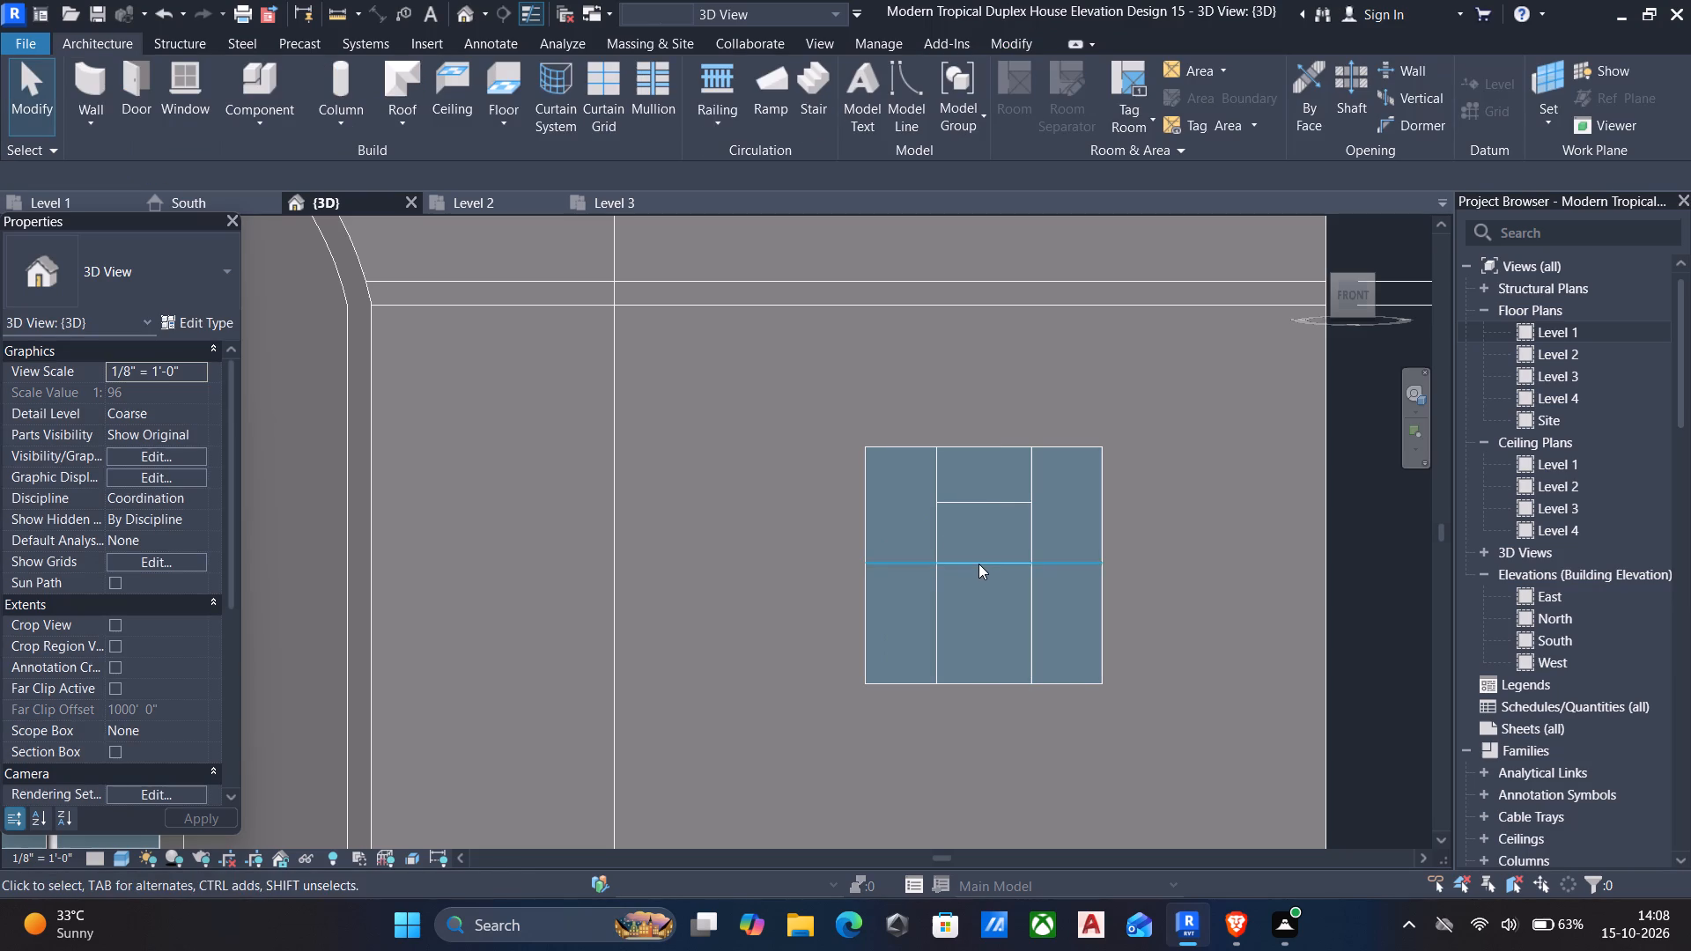
Nudge the middle panel's lower horizontal grid line down to about 2' above the window's bottom edge.
{"action": "left_click", "coordinate": [978, 564]}
{"action": "key", "text": "Down"}
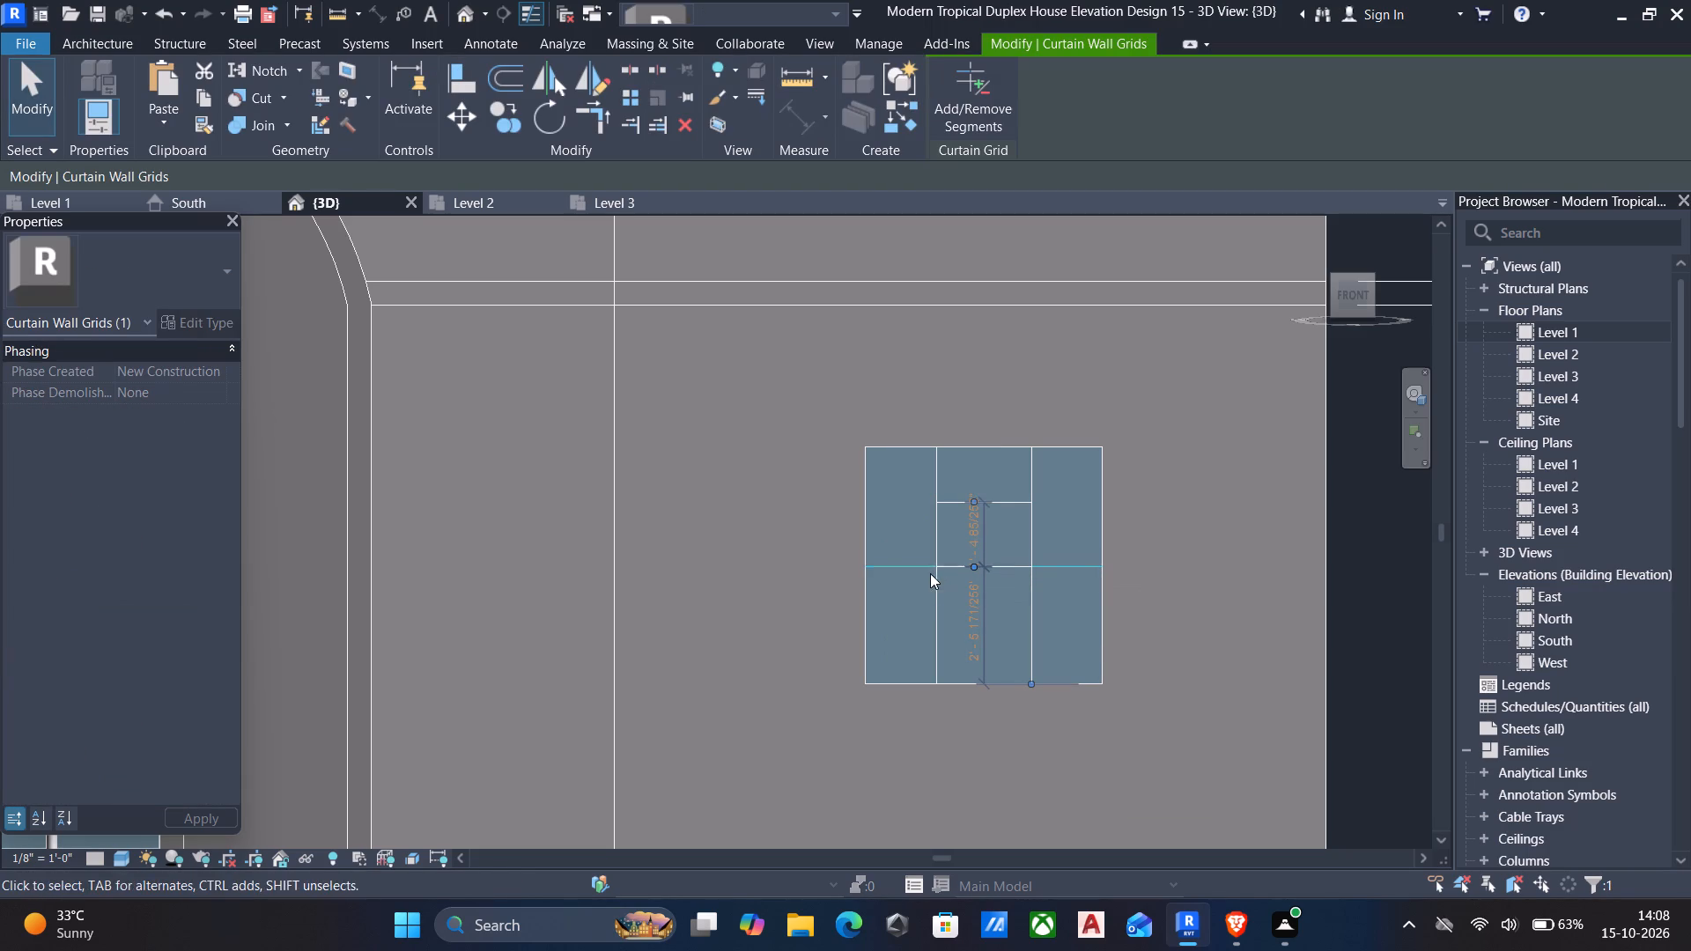
{"action": "key", "text": "Down"}
{"action": "key", "text": "Down"}
{"action": "key", "text": "Down"}
{"action": "key", "text": "Down"}
{"action": "key", "text": "Down"}
{"action": "key", "text": "Down"}
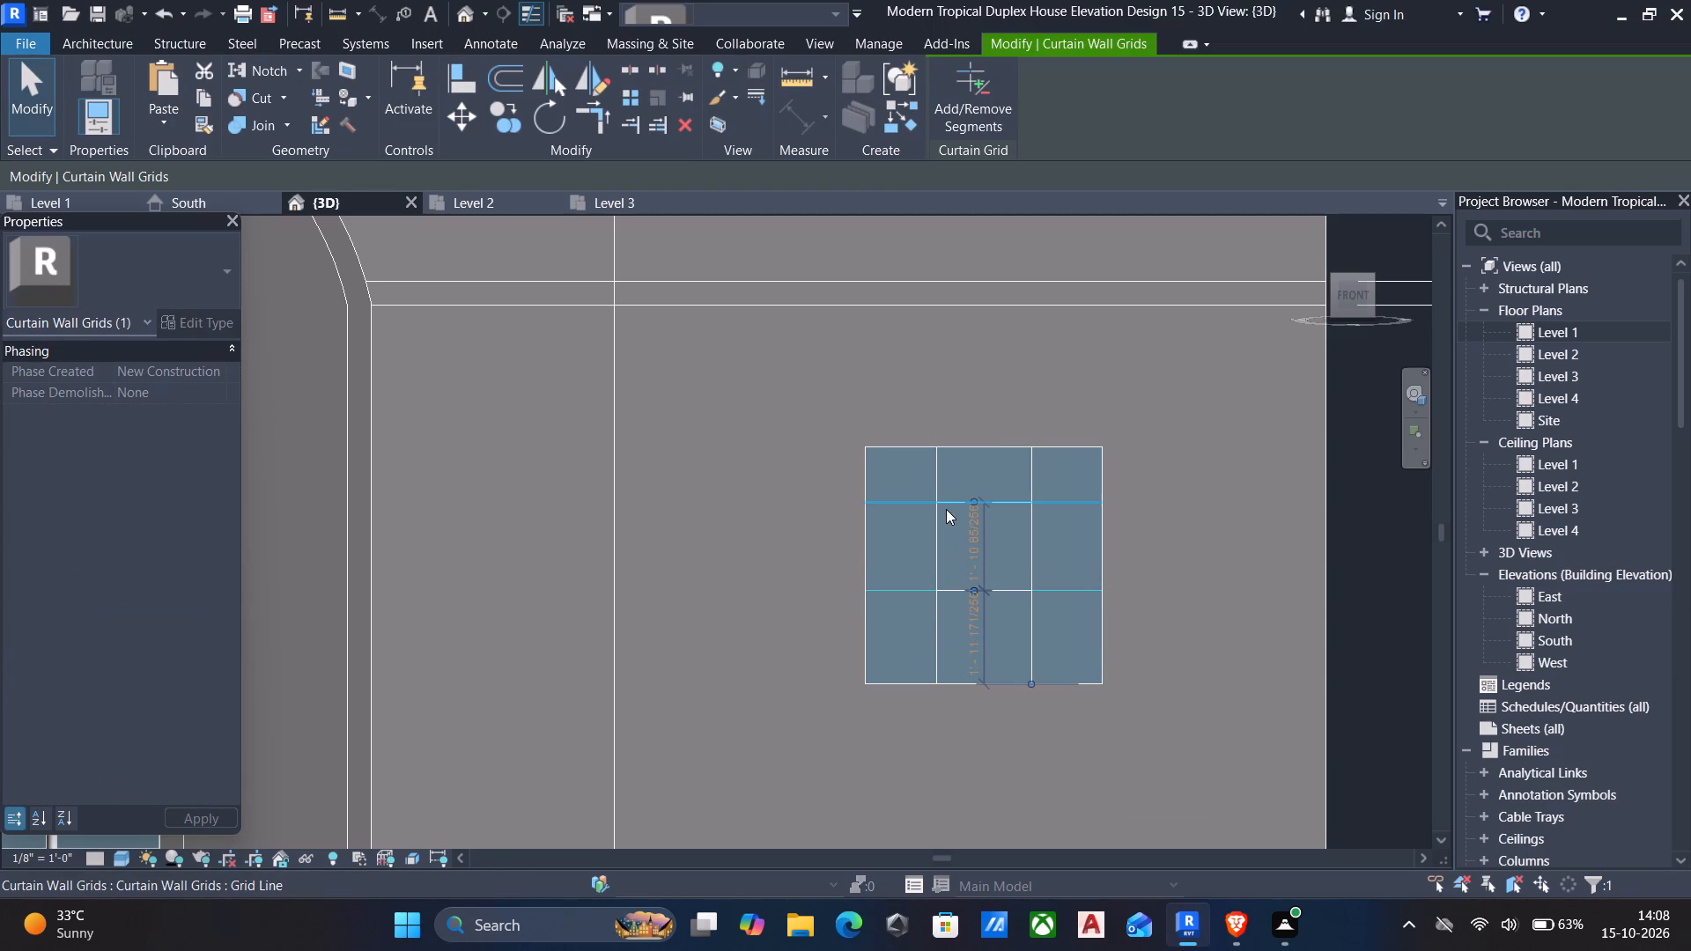
Nudge the middle panel's upper horizontal grid line down to 1'-8" below the window's top edge.
{"action": "left_click", "coordinate": [948, 503]}
{"action": "key", "text": "Down"}
{"action": "key", "text": "Down"}
{"action": "key", "text": "Down"}
{"action": "key", "text": "Down"}
{"action": "key", "text": "Down"}
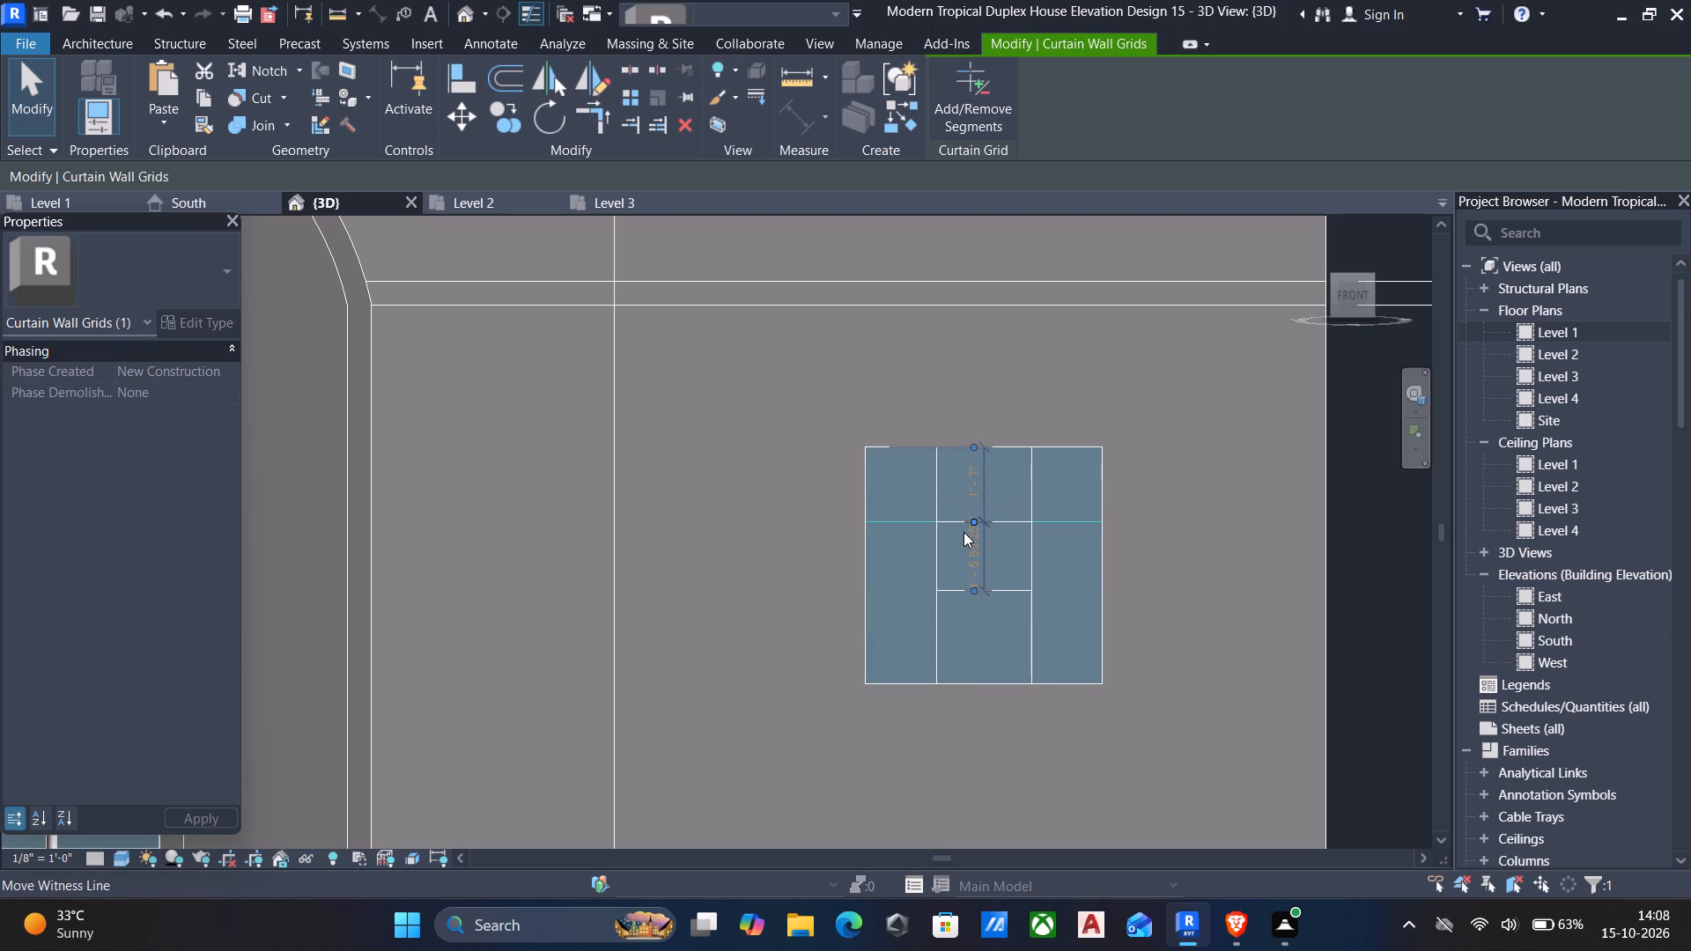
{"action": "key", "text": "Down"}
{"action": "key", "text": "Escape"}
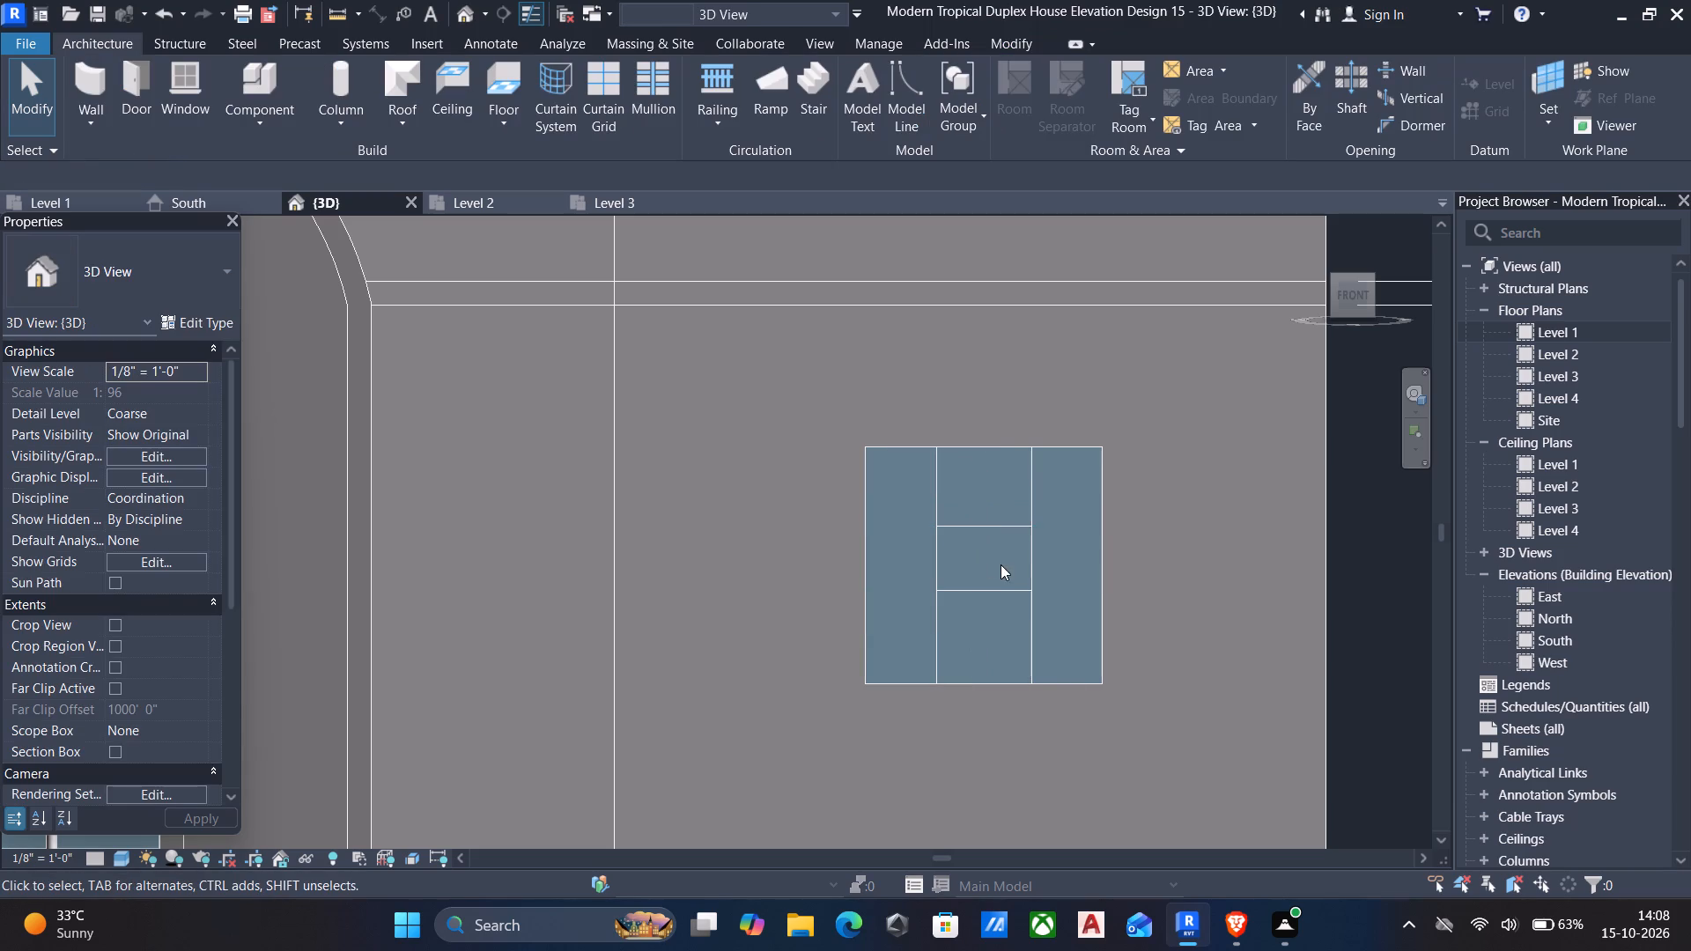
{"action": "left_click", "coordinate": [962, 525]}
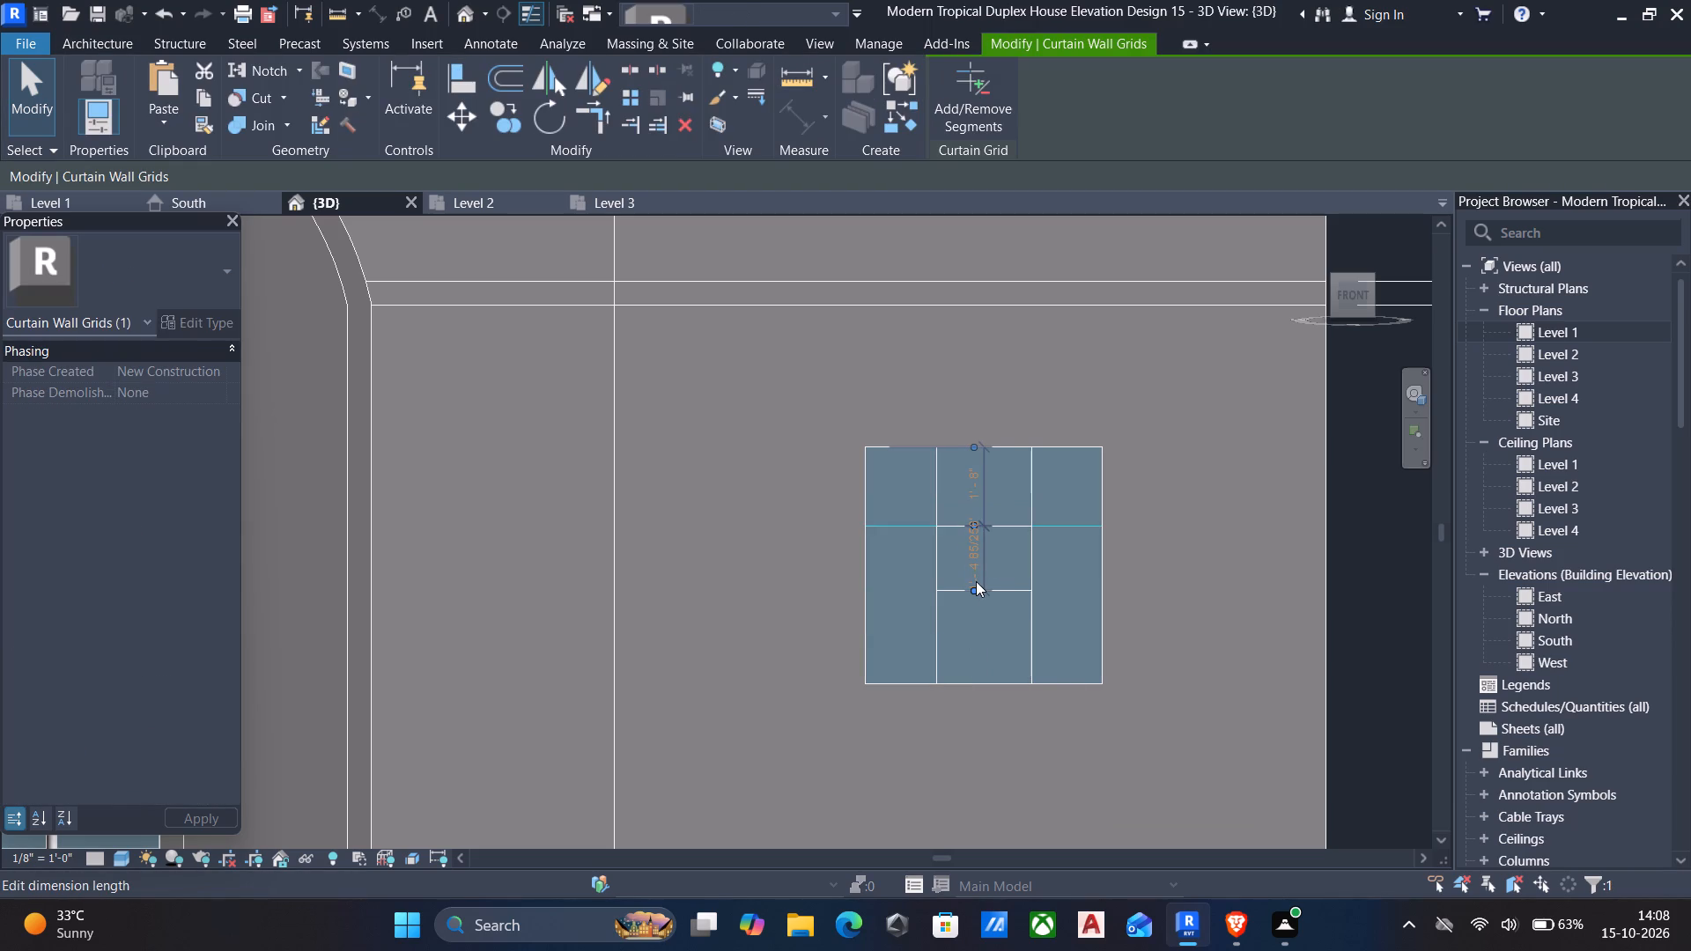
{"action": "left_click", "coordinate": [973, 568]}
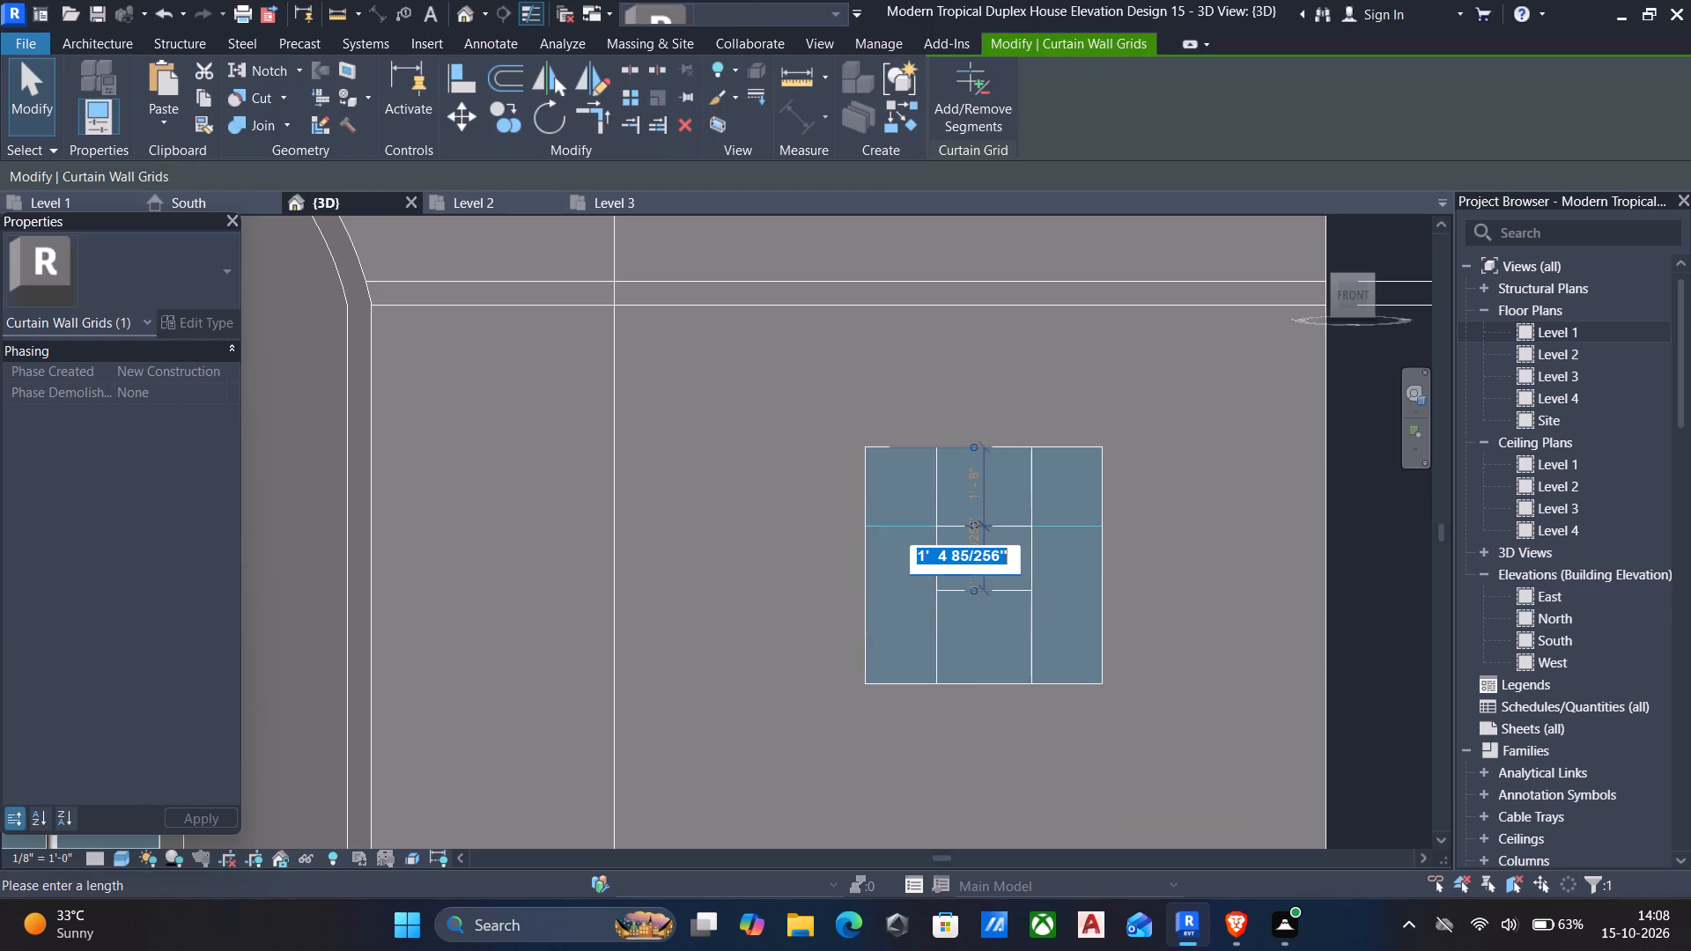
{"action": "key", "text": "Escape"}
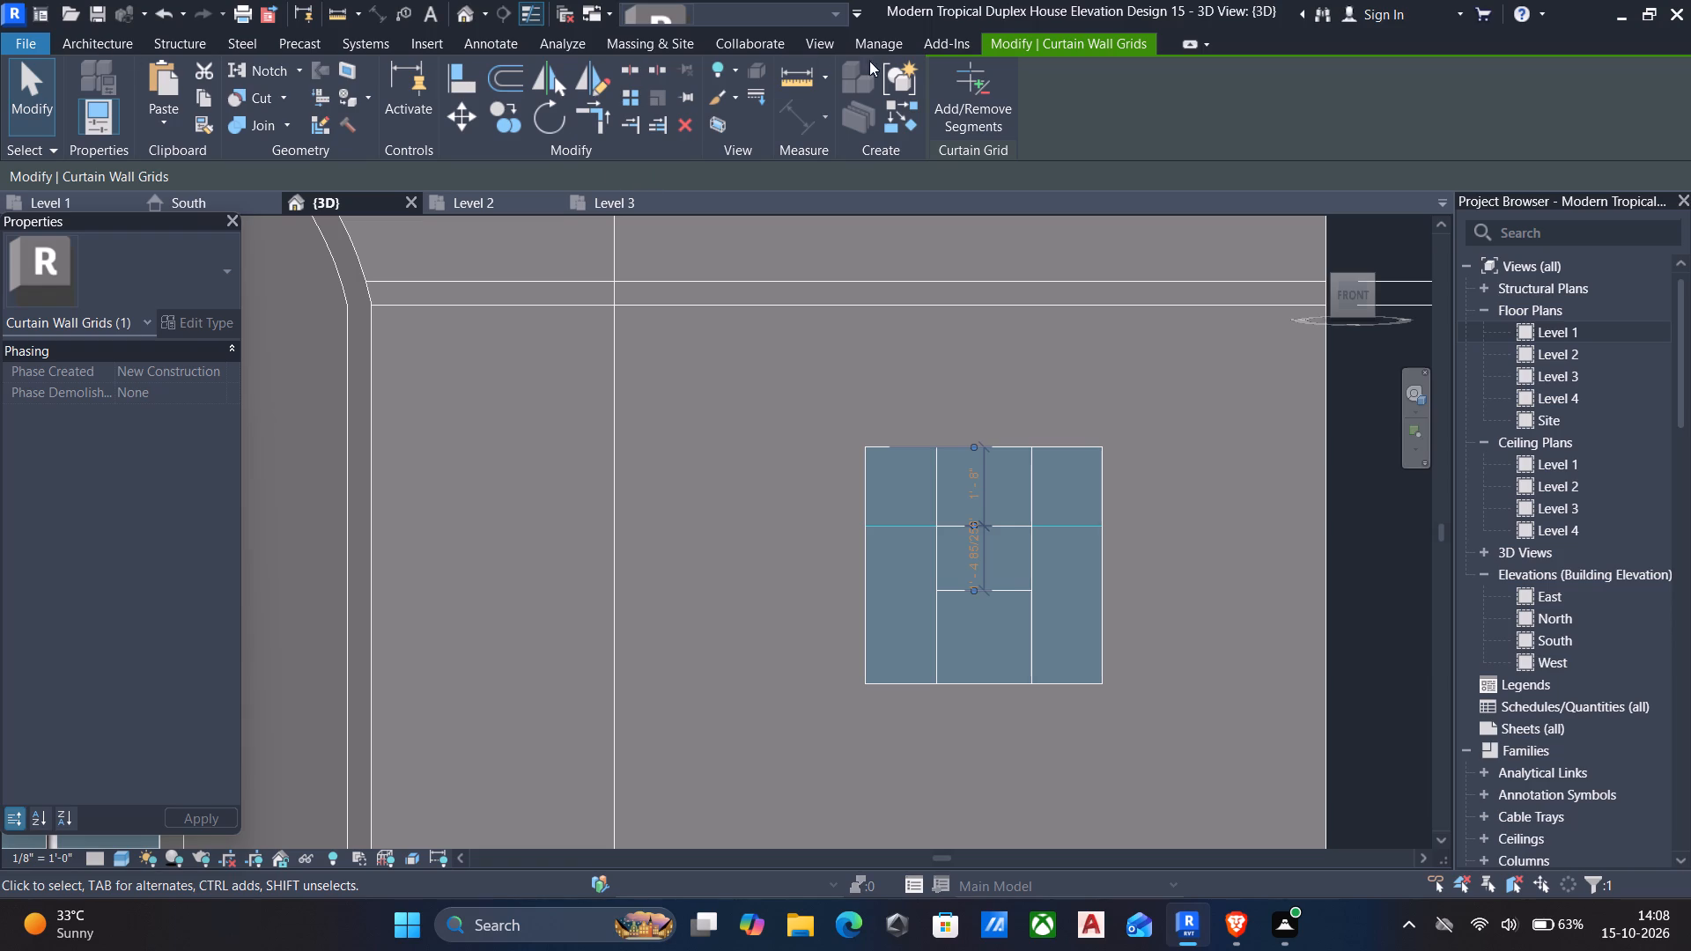
Place 2.5" x 5" rectangular mullions on the window's two interior vertical grid lines.
{"action": "left_click", "coordinate": [85, 42]}
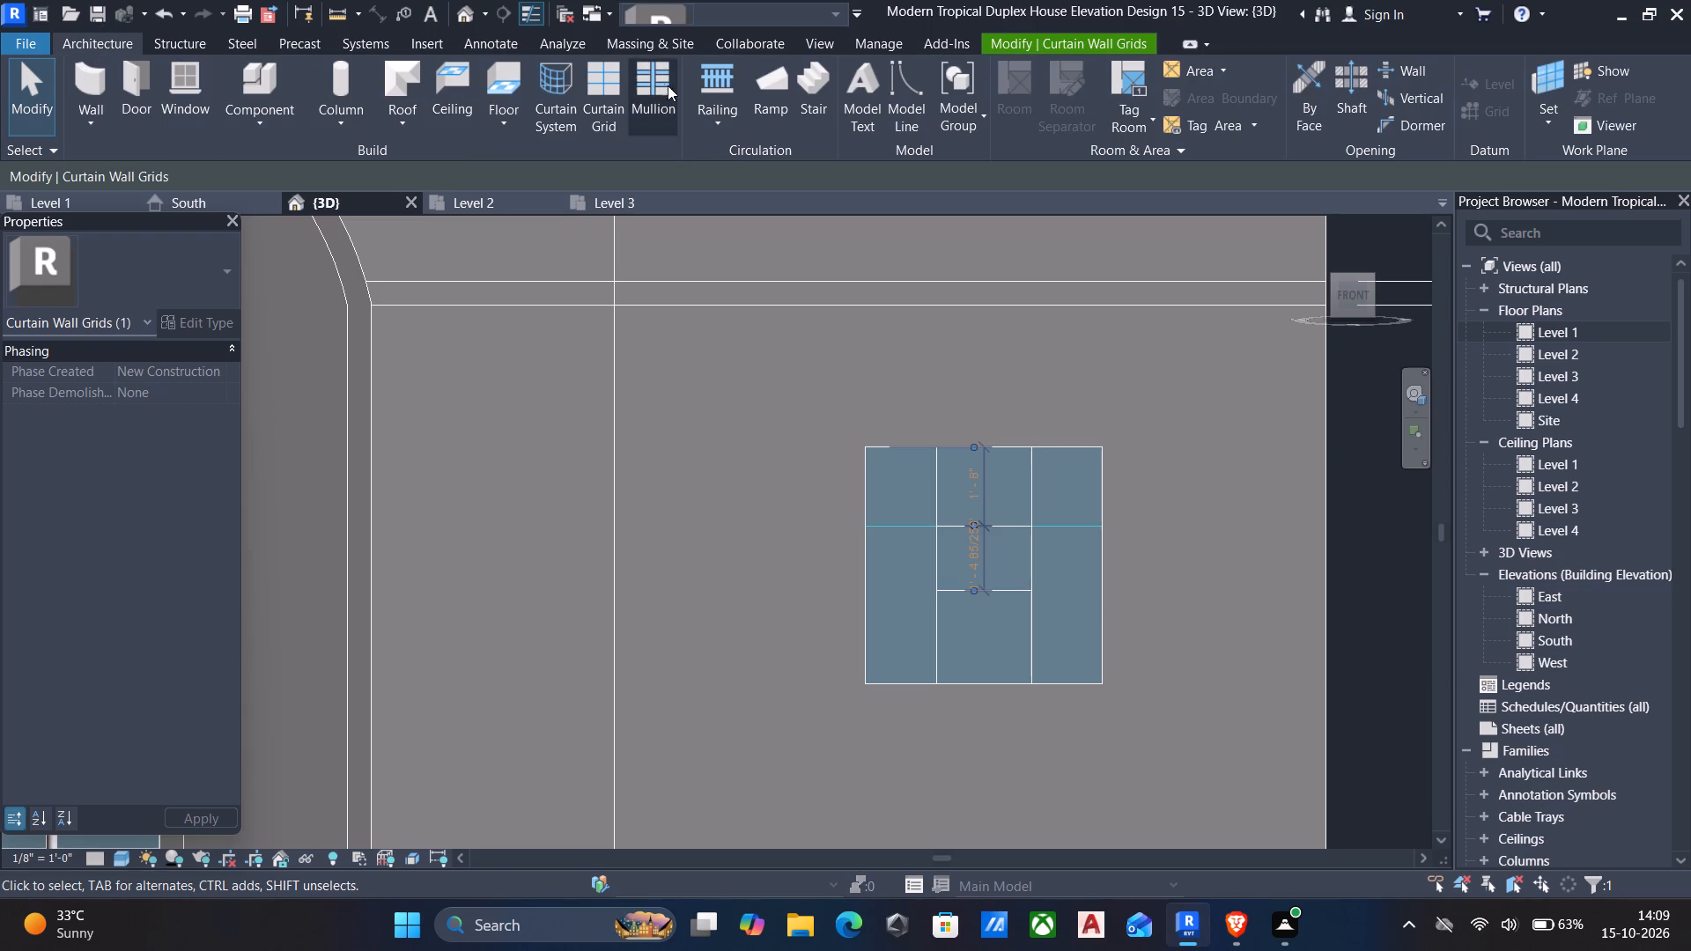
{"action": "left_click", "coordinate": [661, 85]}
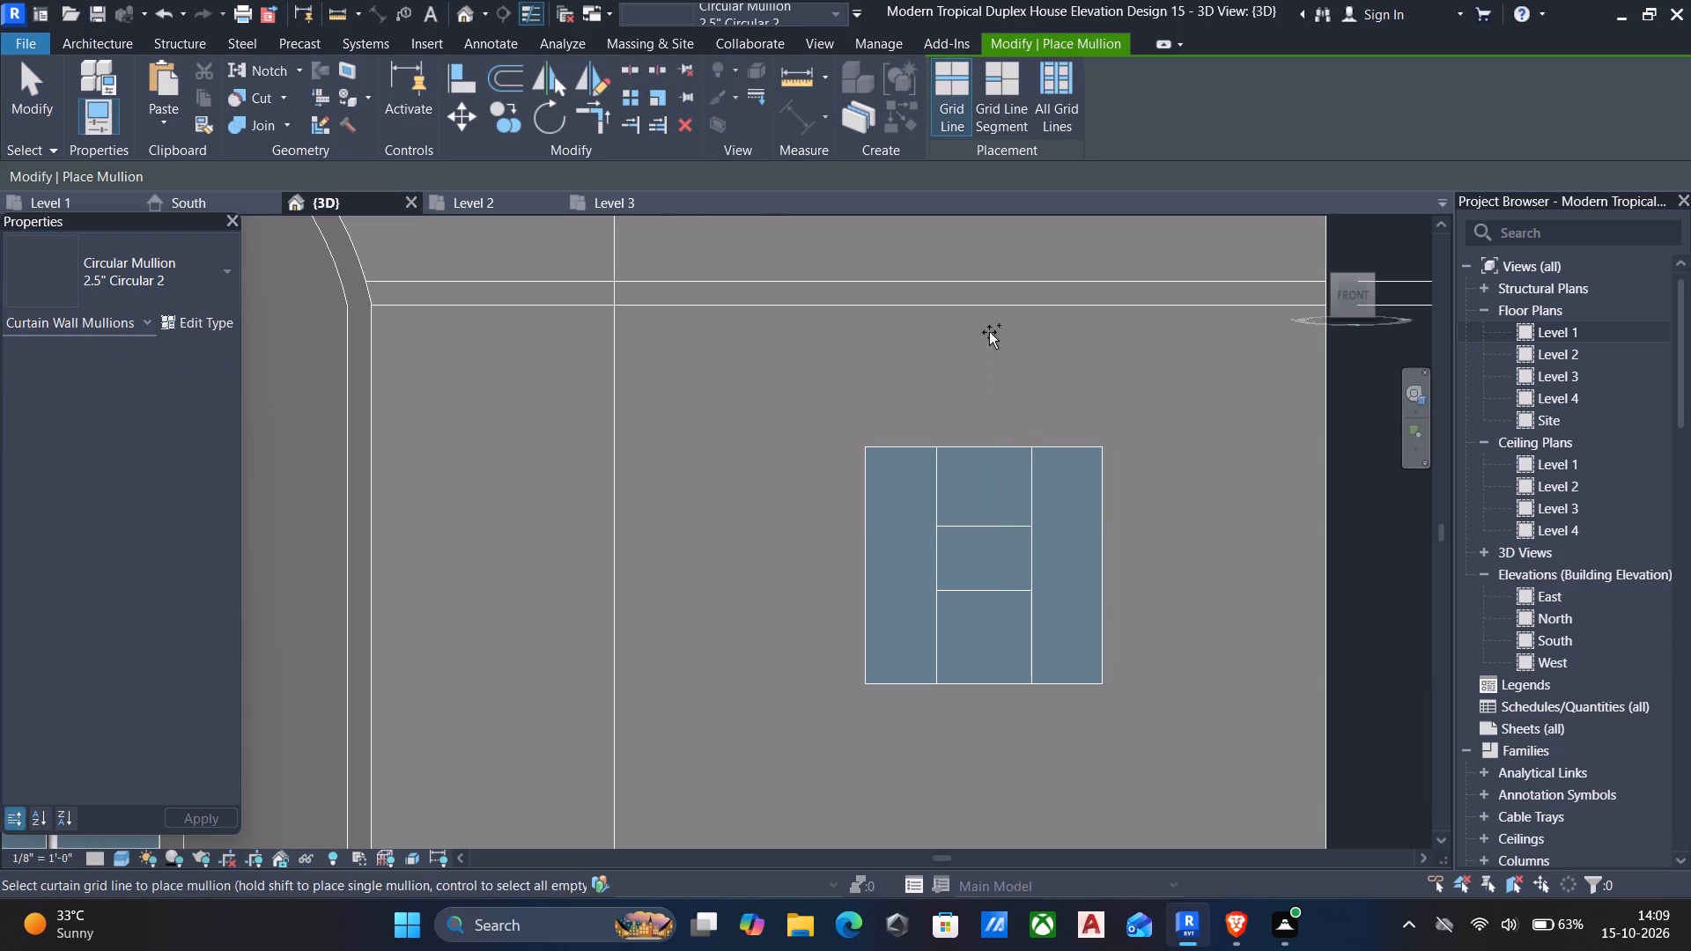
{"action": "left_click", "coordinate": [221, 268]}
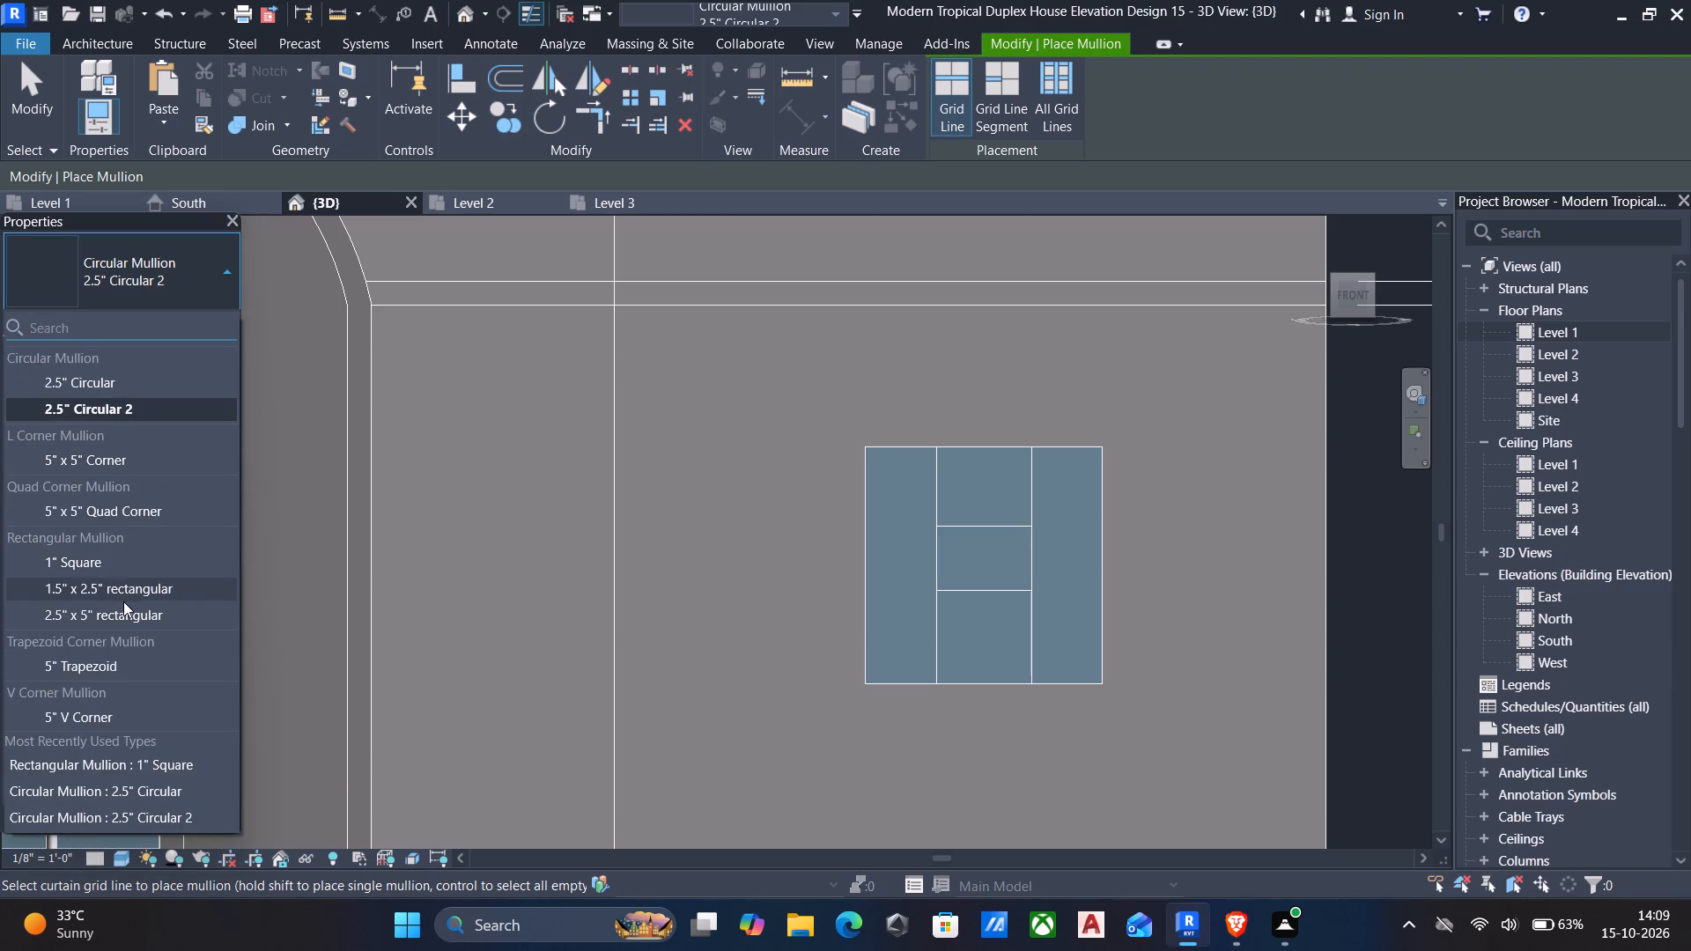
{"action": "left_click", "coordinate": [124, 610]}
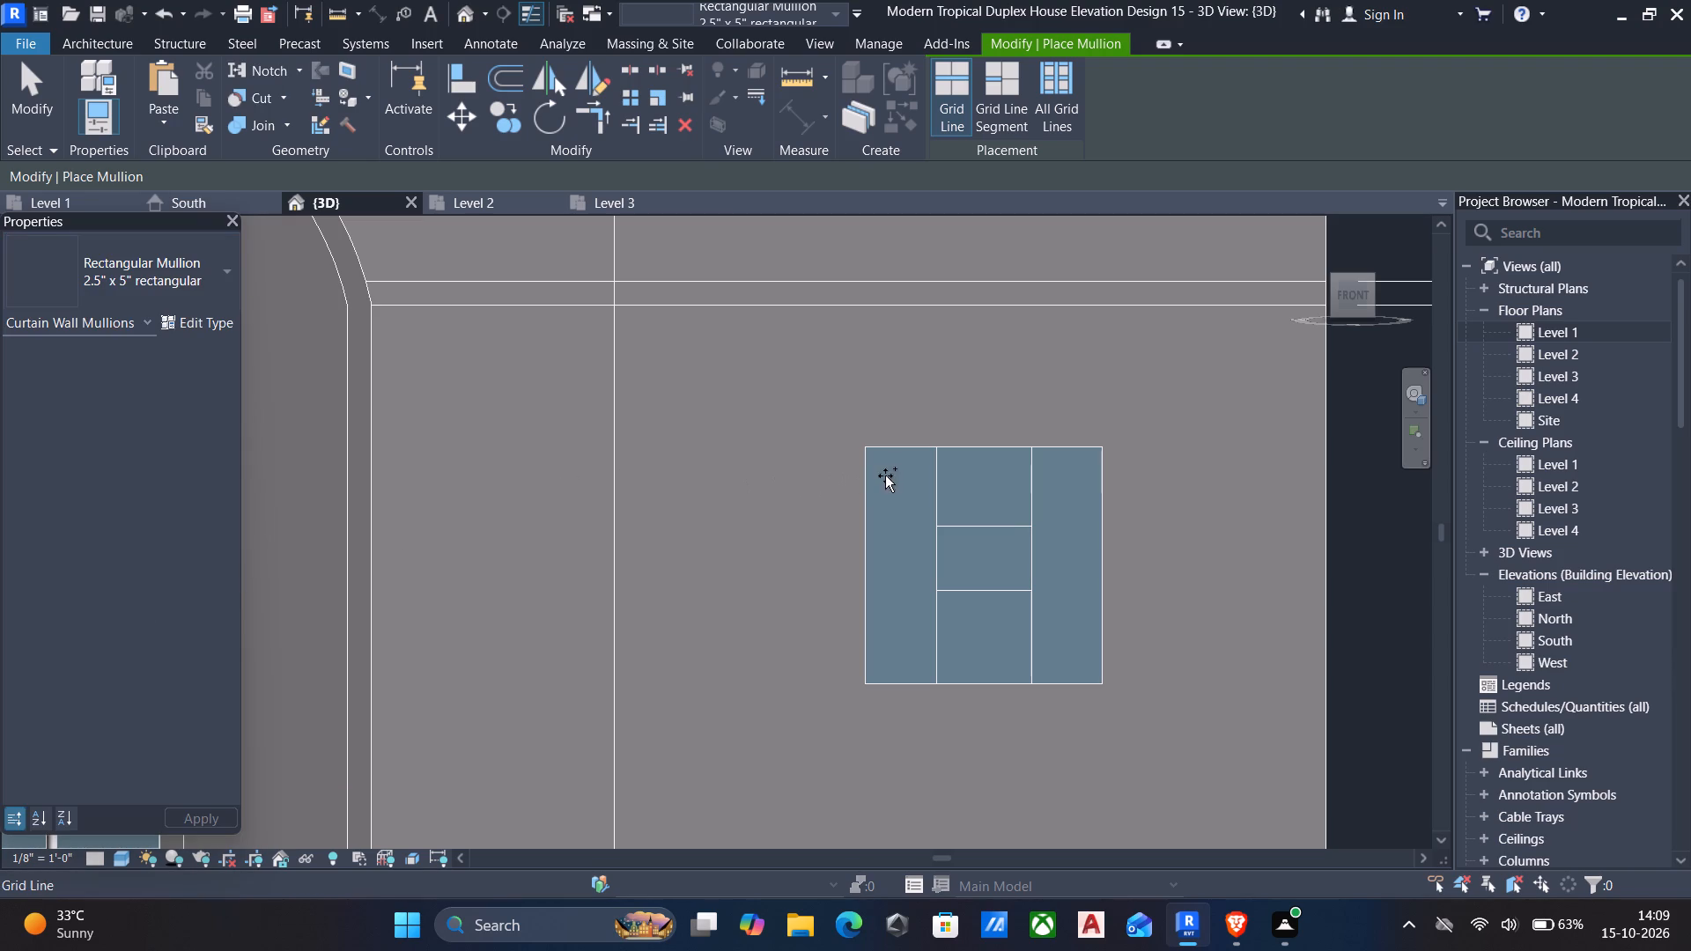
{"action": "left_click", "coordinate": [934, 481]}
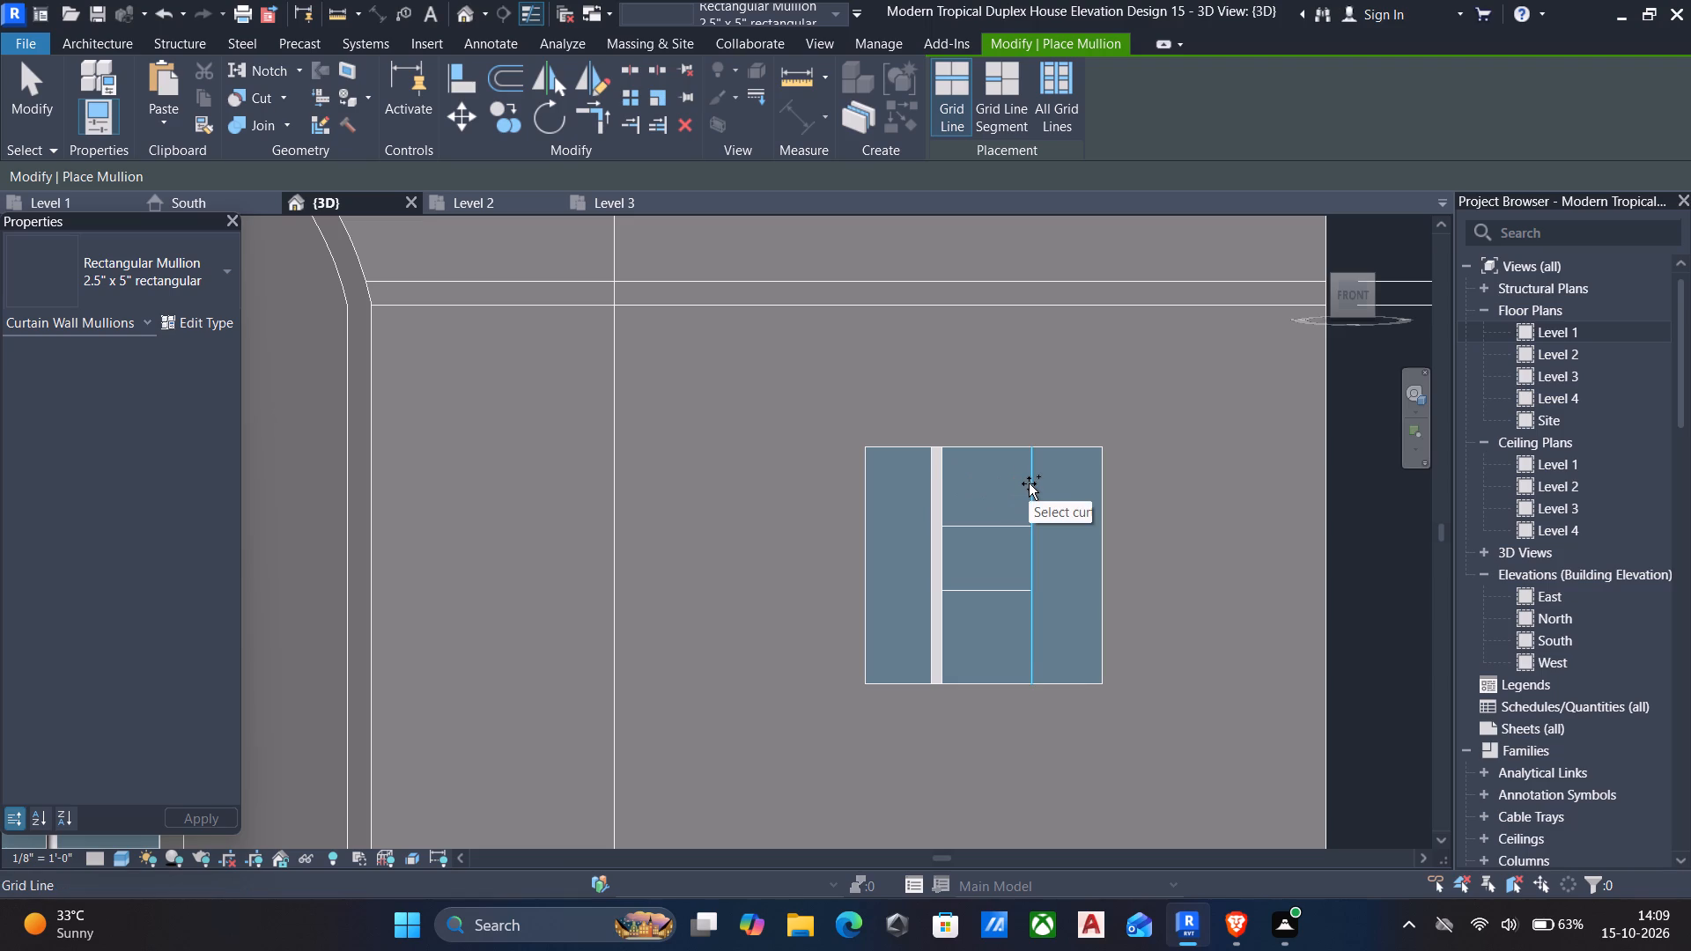
{"action": "left_click", "coordinate": [1029, 483]}
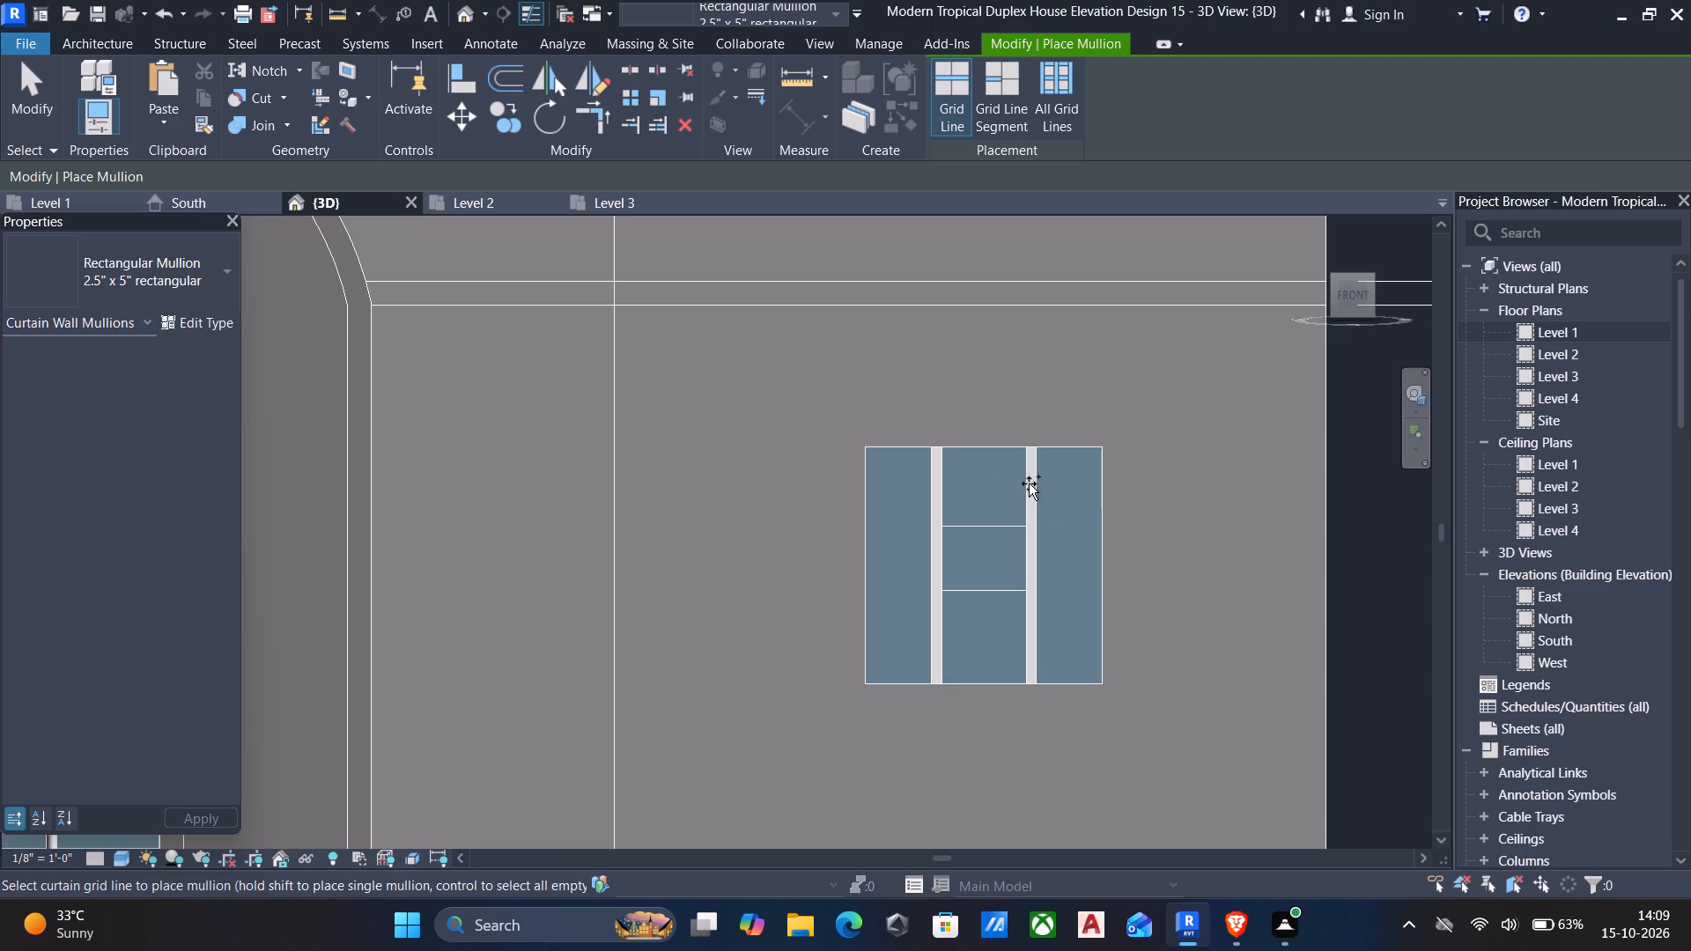
Place 1" Square rectangular mullions on the two horizontal grid lines in the window's middle panel.
{"action": "left_click", "coordinate": [201, 269]}
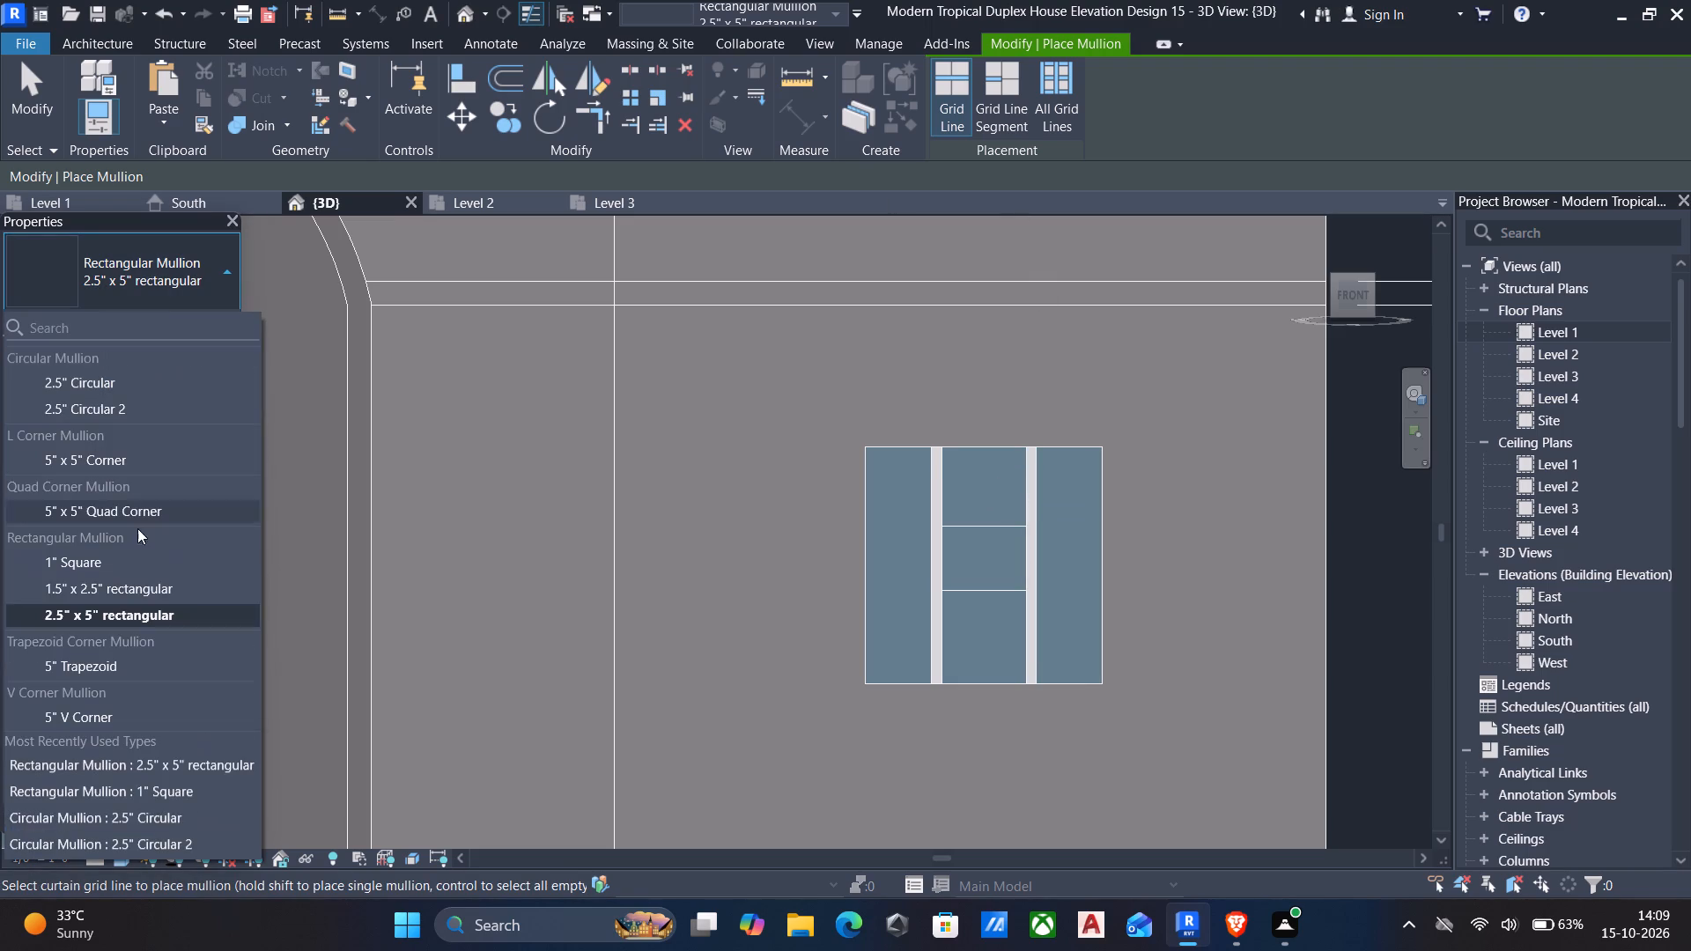
{"action": "scroll", "coordinate": [125, 624], "scroll_direction": "up", "scroll_amount": 3}
{"action": "left_click", "coordinate": [107, 563]}
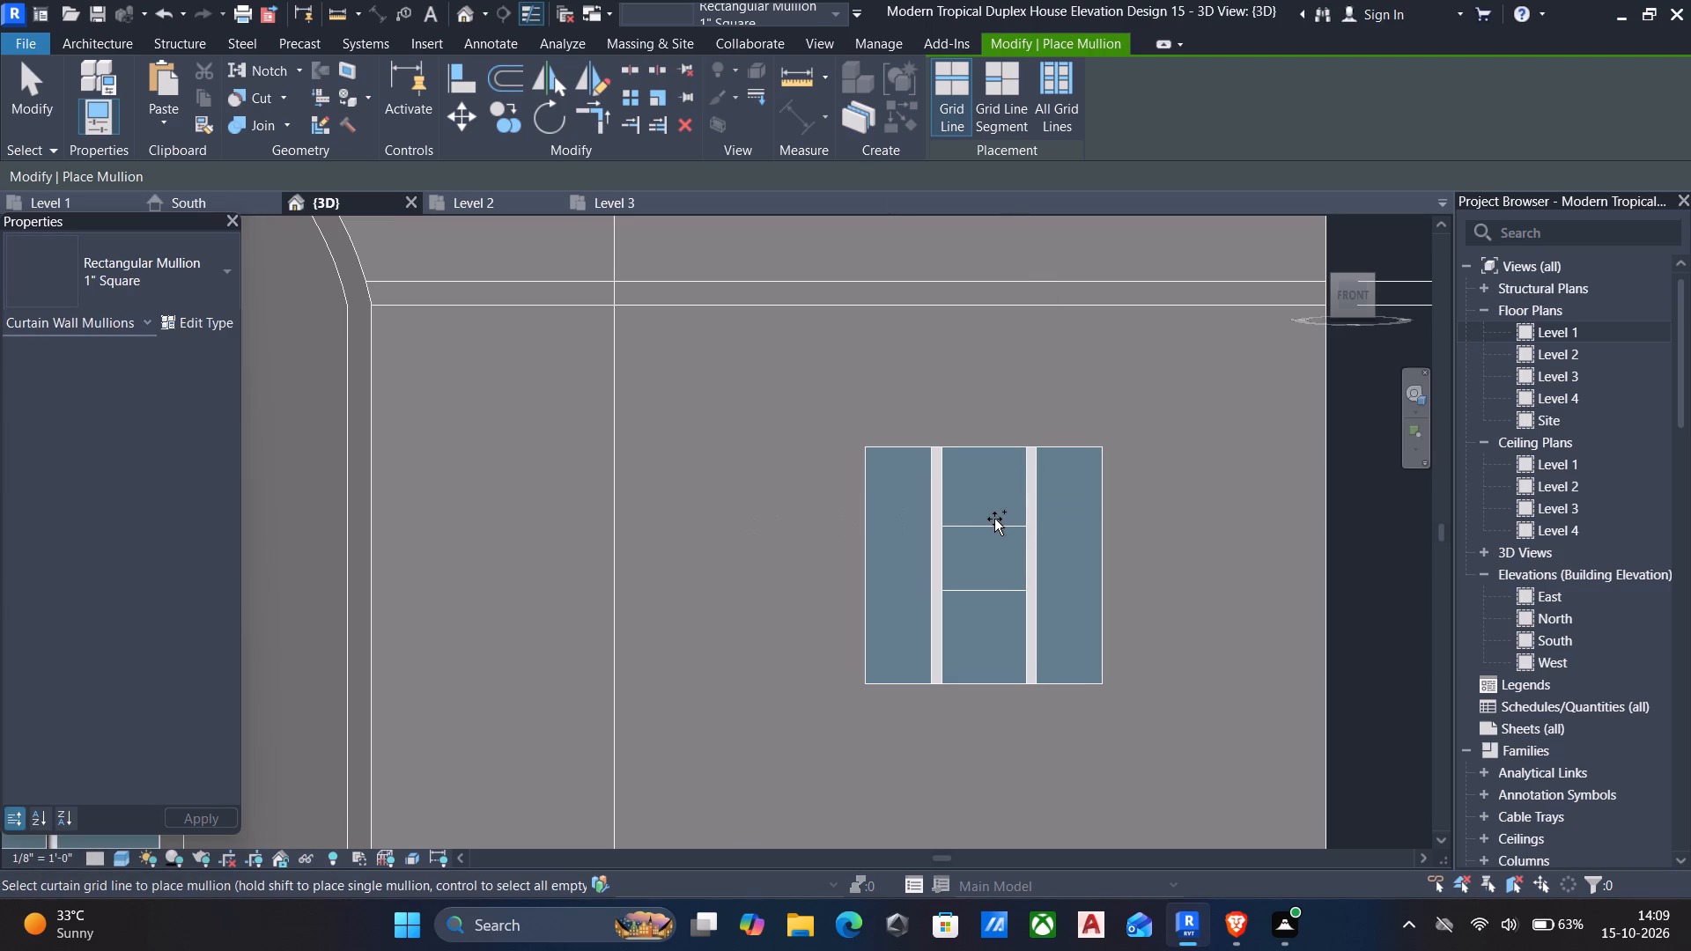
{"action": "left_click", "coordinate": [994, 519]}
{"action": "left_click", "coordinate": [960, 590]}
Fill the window's remaining perimeter grid lines with 2.5" x 5" rectangular mullions using All Grid Lines placement.
{"action": "left_click", "coordinate": [186, 298]}
{"action": "scroll", "coordinate": [132, 483], "scroll_direction": "up", "scroll_amount": 5}
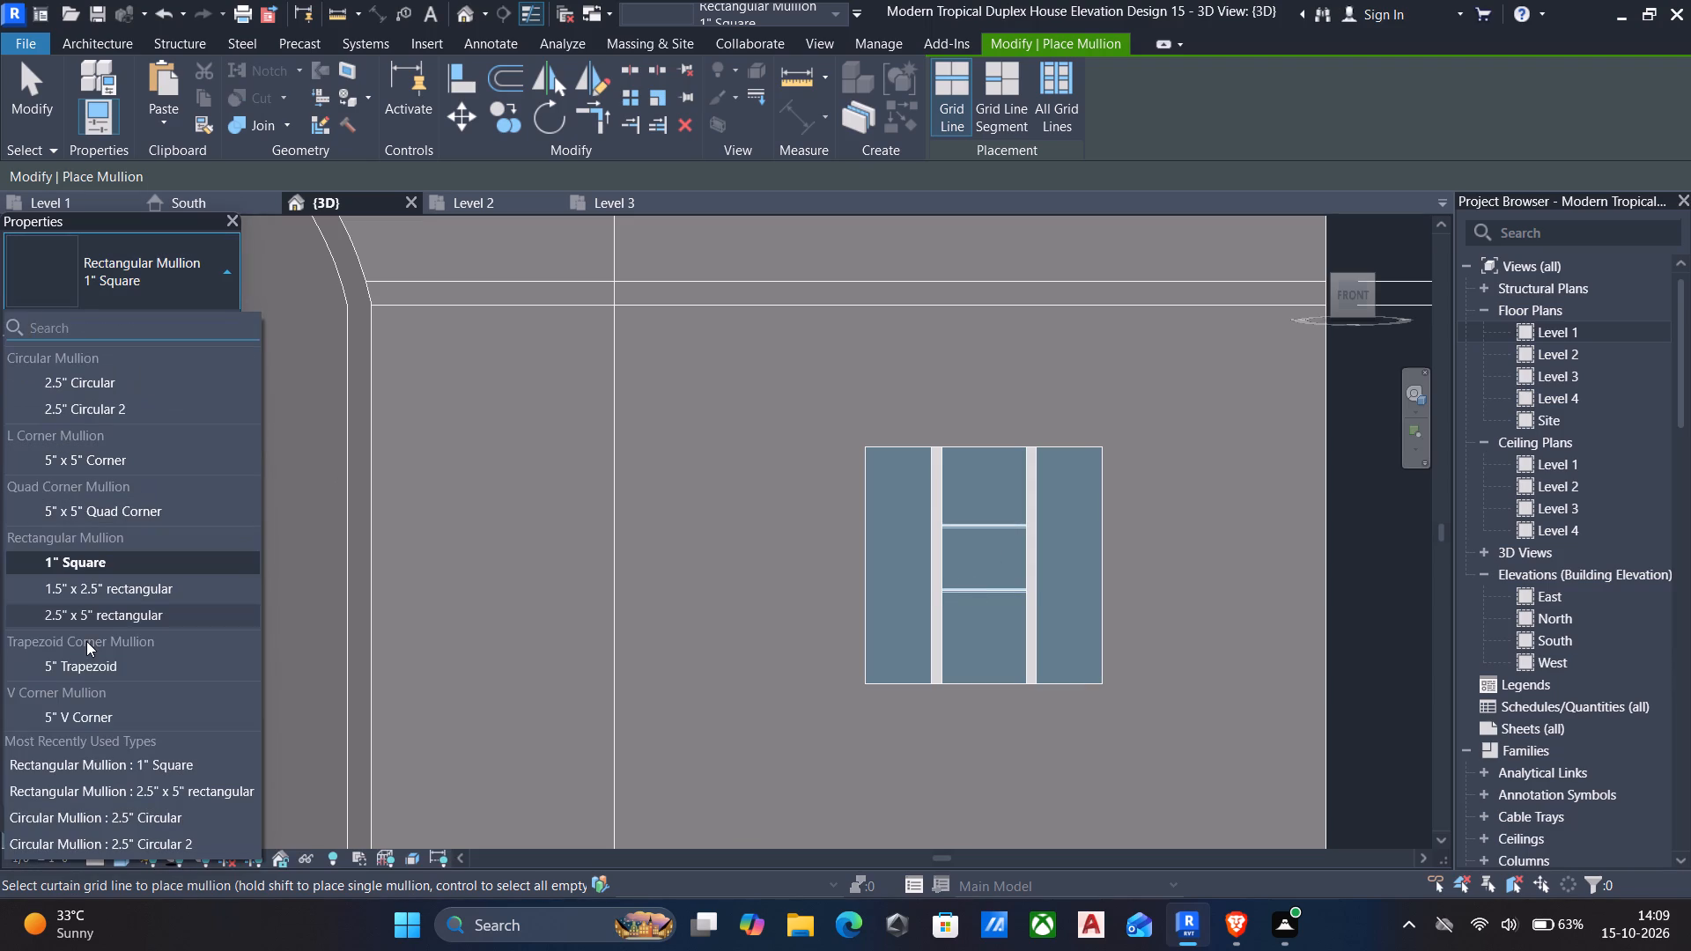
{"action": "left_click", "coordinate": [103, 620]}
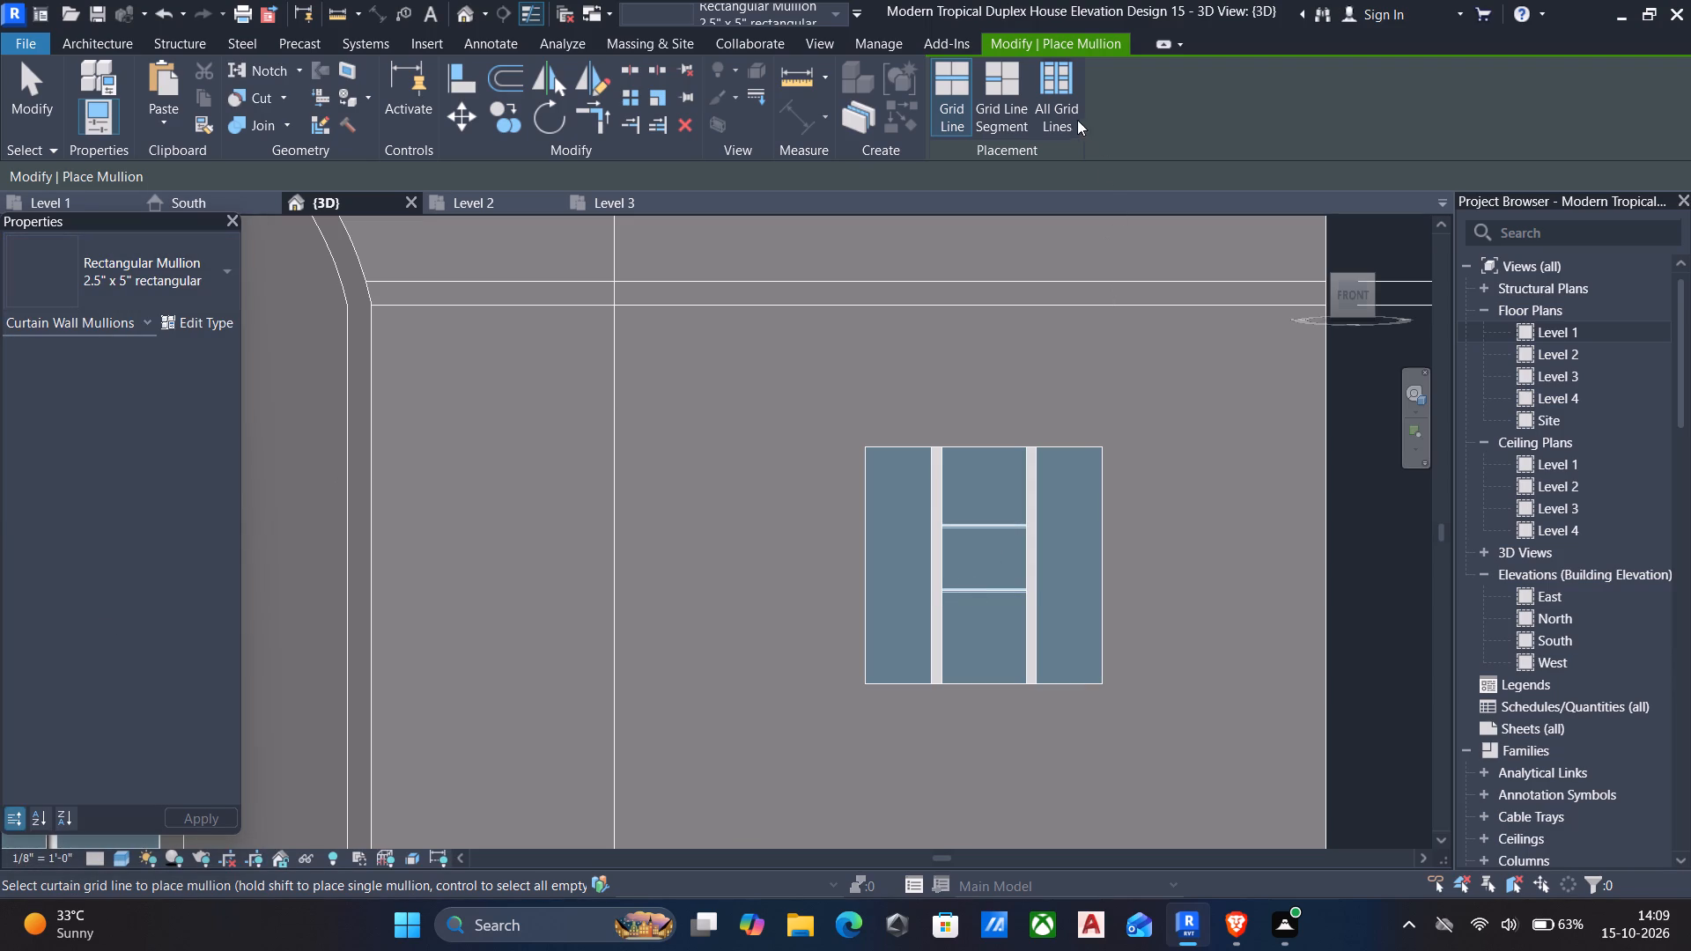
{"action": "left_click", "coordinate": [1042, 103]}
{"action": "left_click", "coordinate": [990, 446]}
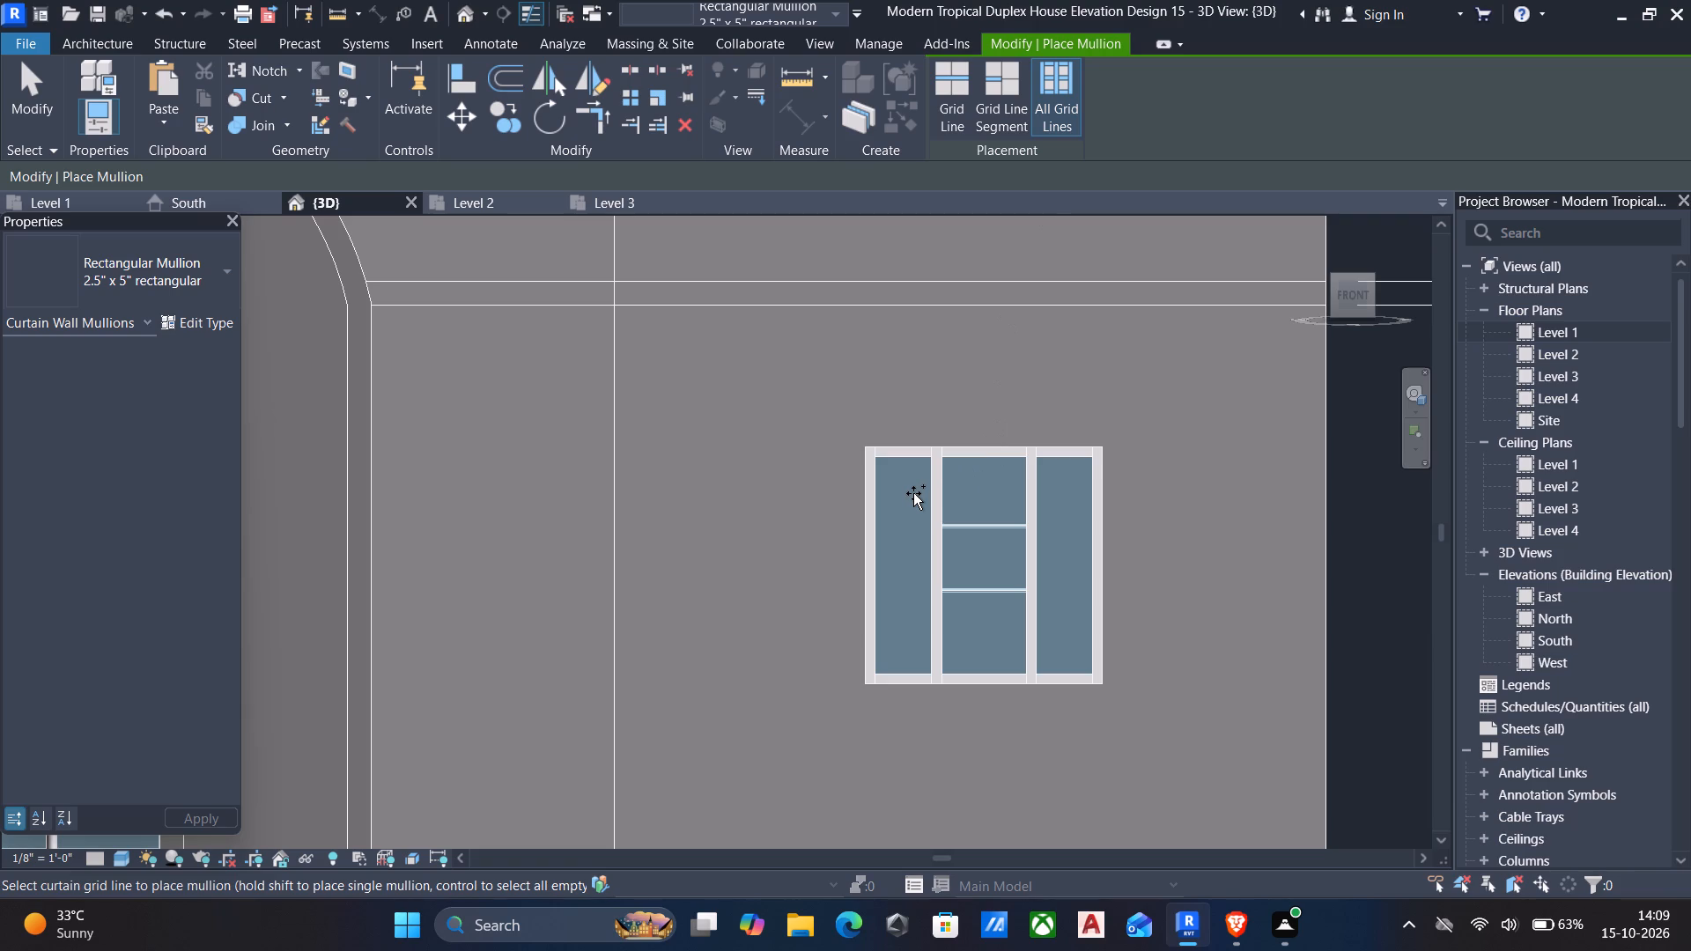
{"action": "key", "text": "Escape"}
Edit the entrance arch's in-place model and start a new extrusion with the window wall's front face as its work plane.
{"action": "scroll", "coordinate": [826, 458], "scroll_direction": "down", "scroll_amount": 5}
{"action": "middle_click_drag", "start_coordinate": [817, 452], "coordinate": [1088, 453]}
{"action": "scroll", "coordinate": [1089, 453], "scroll_direction": "down", "scroll_amount": 2}
{"action": "middle_click_drag", "start_coordinate": [882, 407], "coordinate": [853, 473], "text": "shift"}
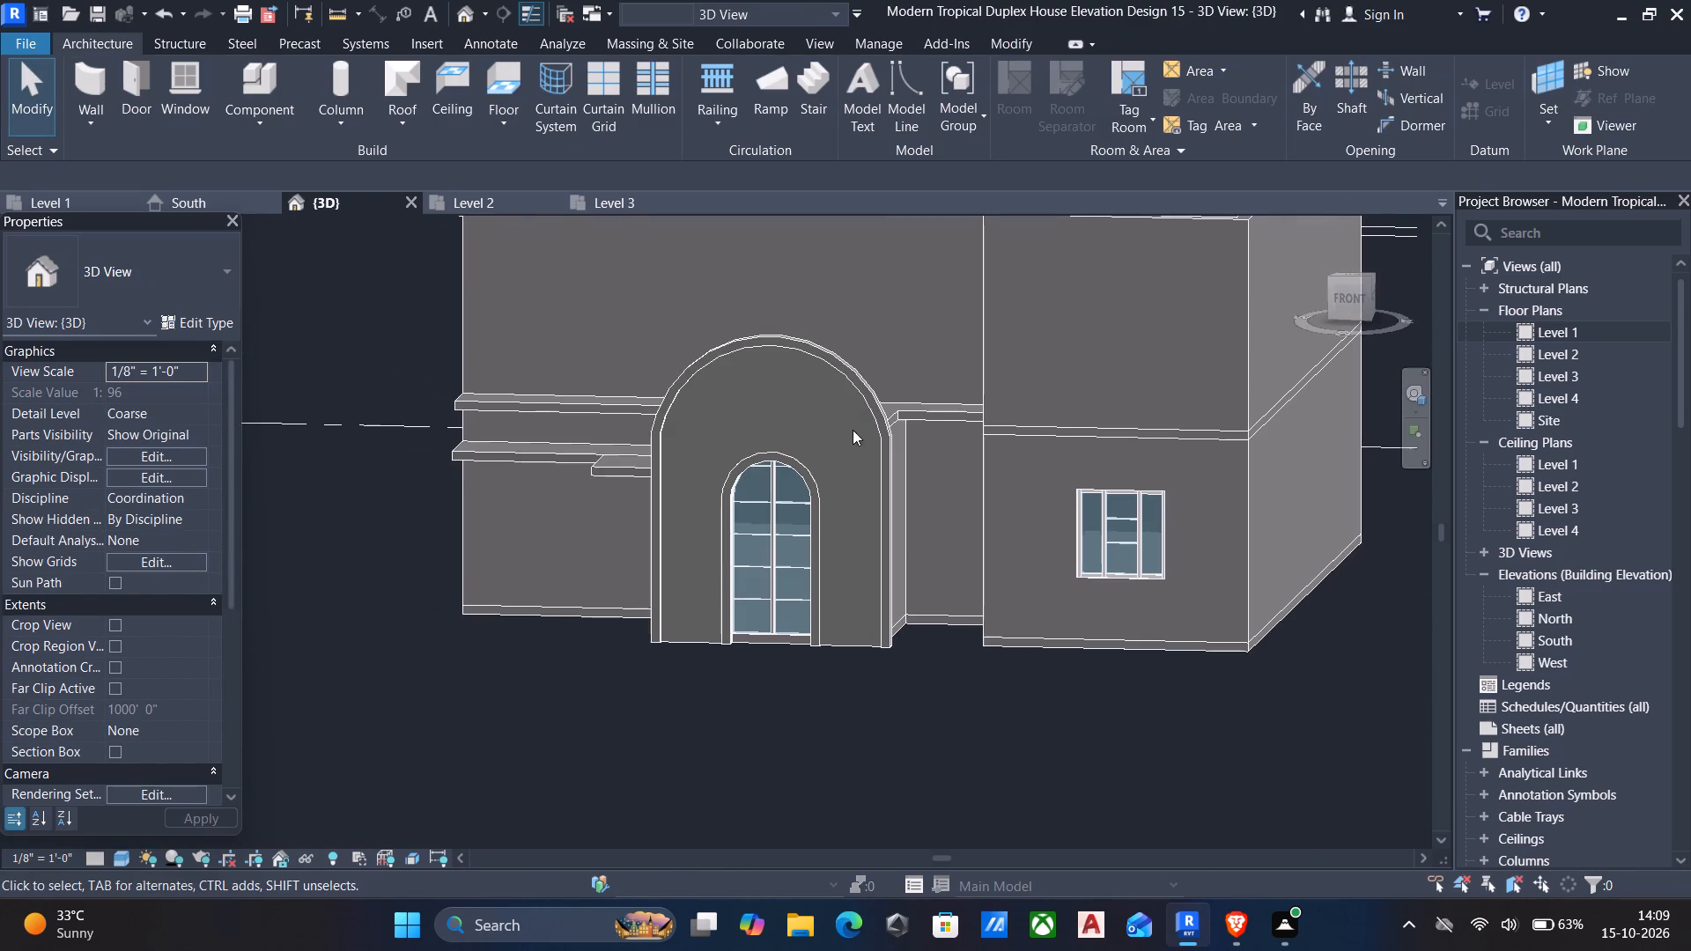
{"action": "left_click", "coordinate": [854, 365]}
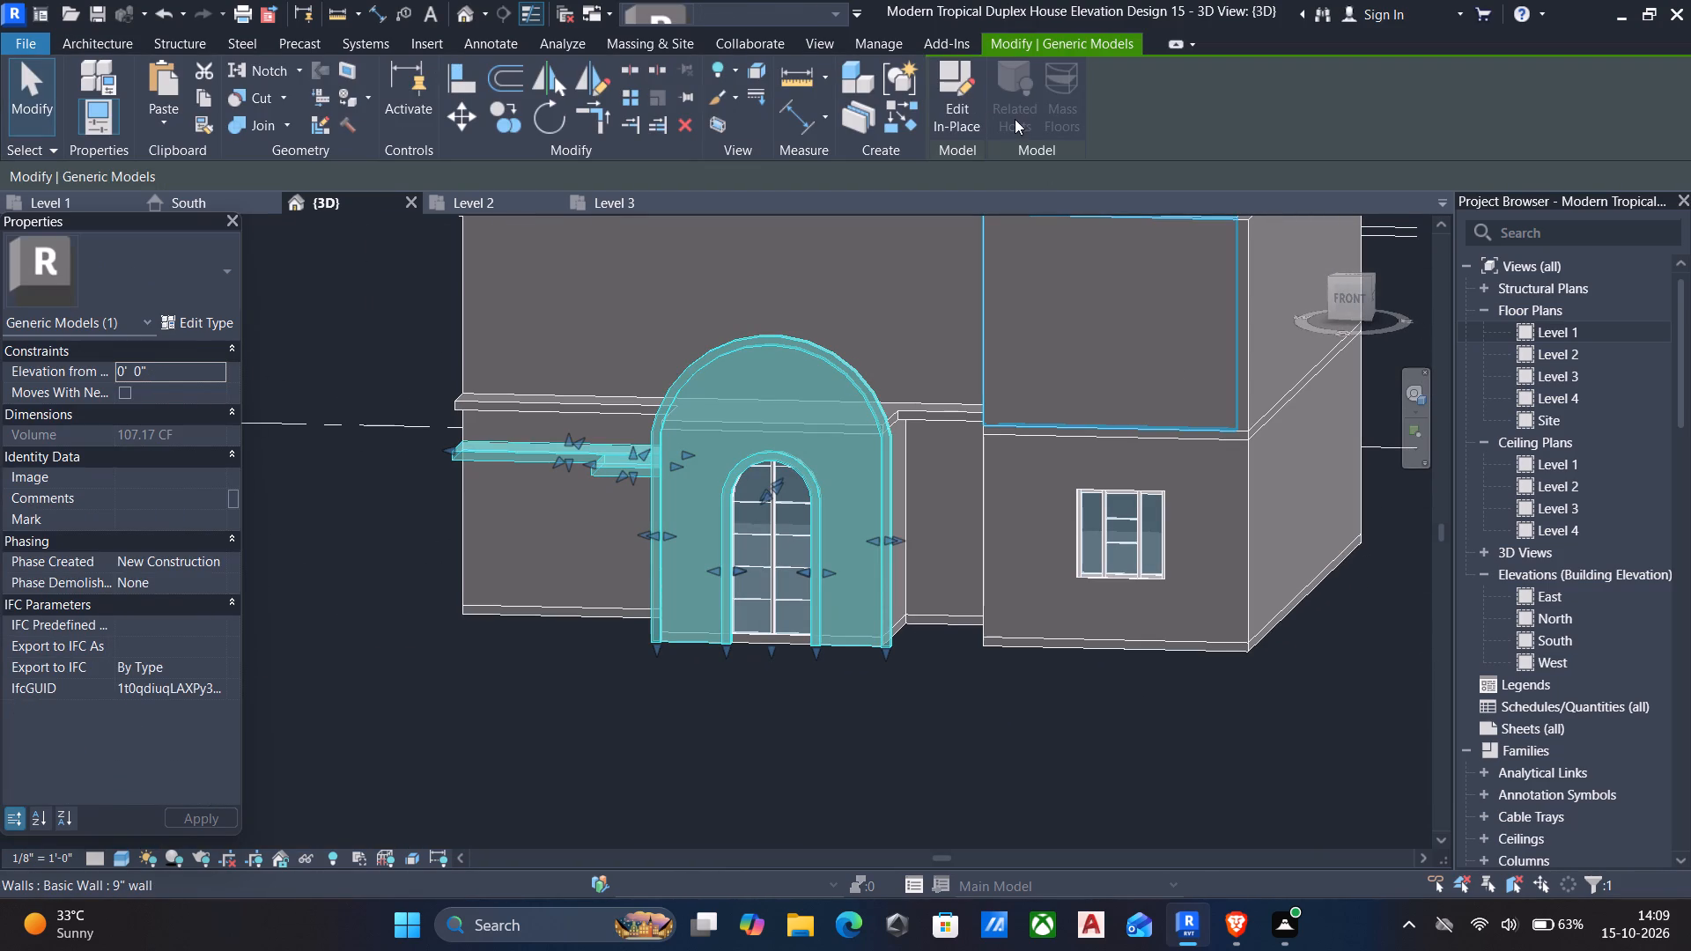
{"action": "left_click", "coordinate": [972, 107]}
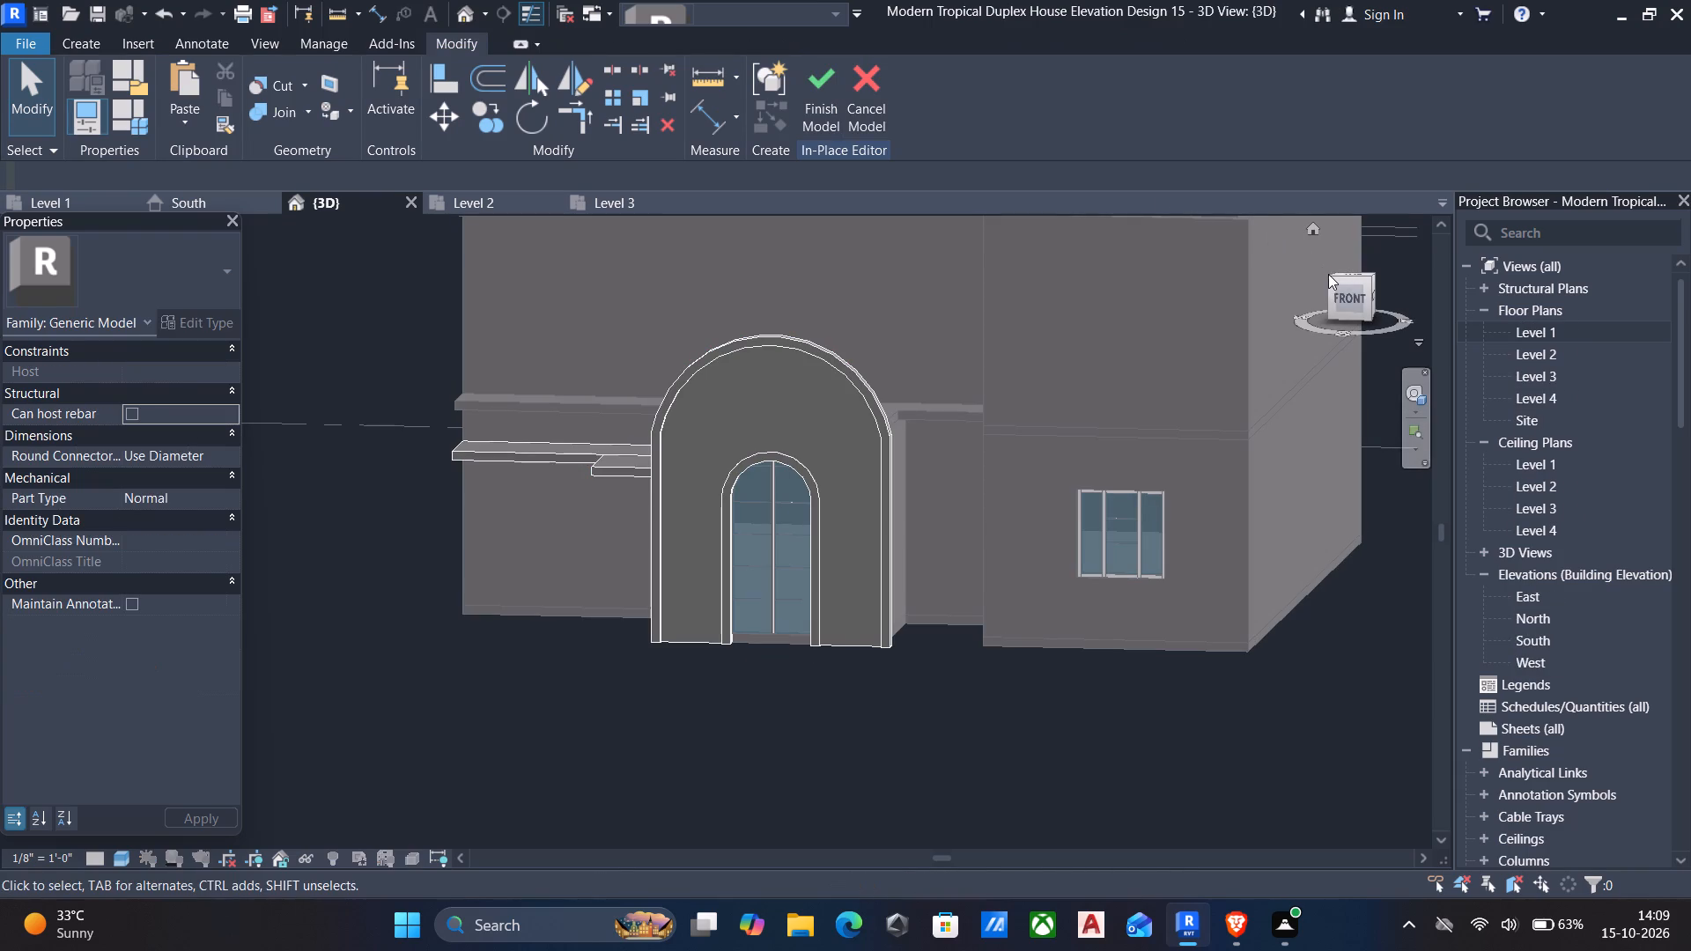
{"action": "left_click", "coordinate": [1350, 298]}
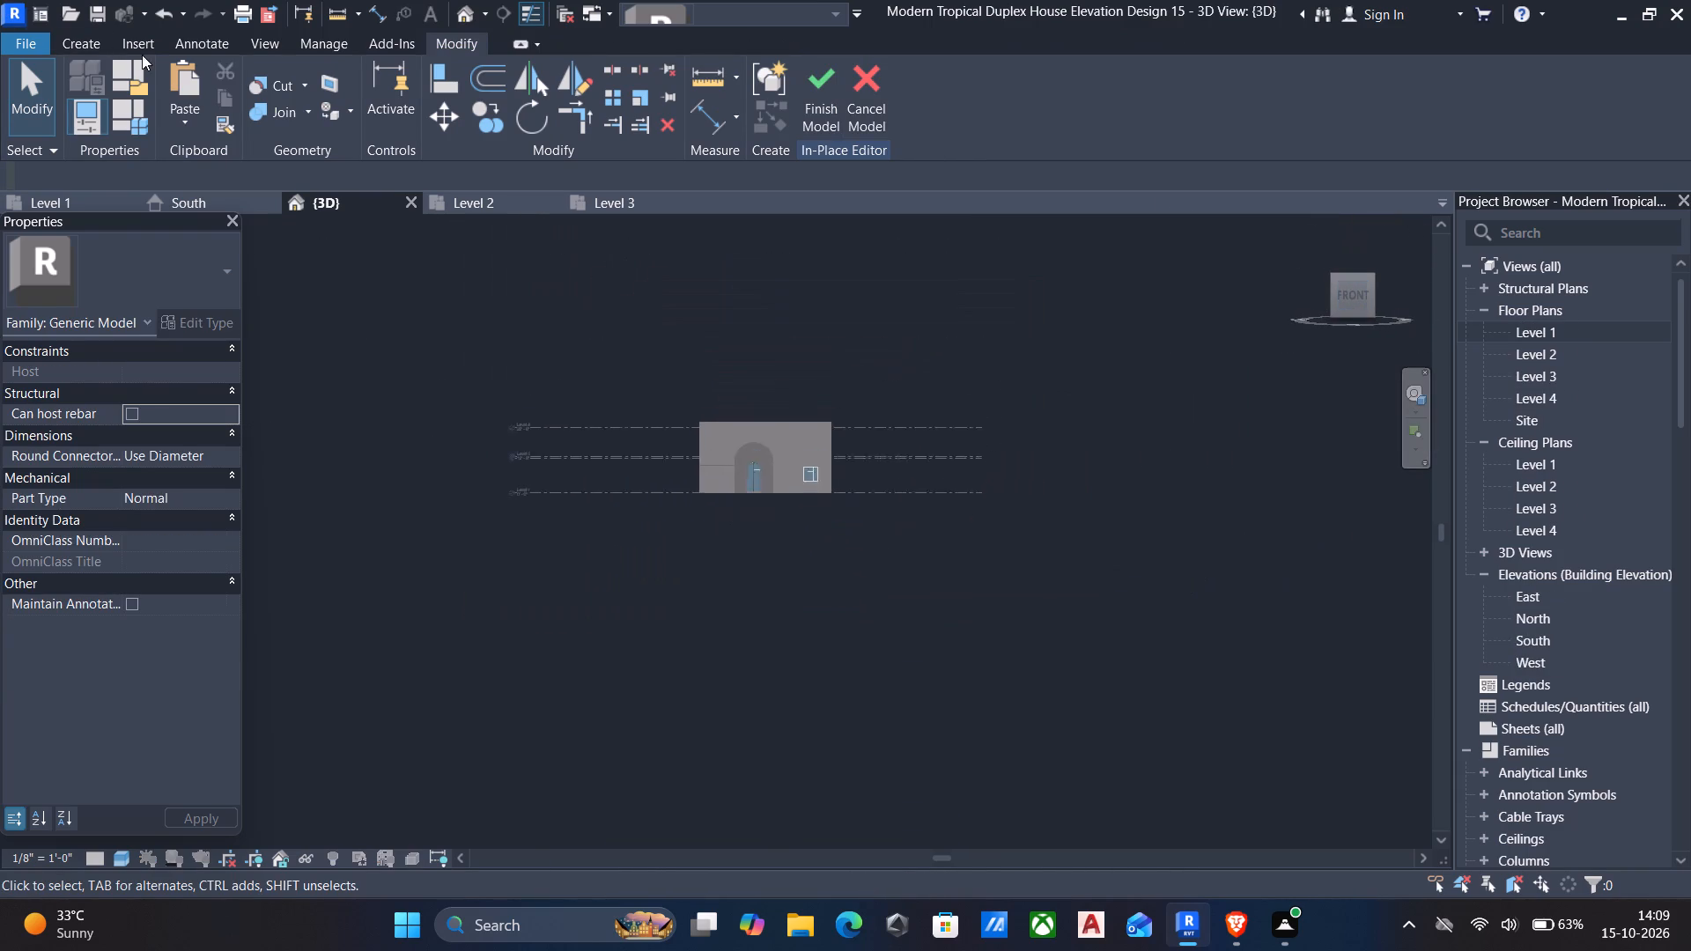
{"action": "left_click", "coordinate": [92, 44]}
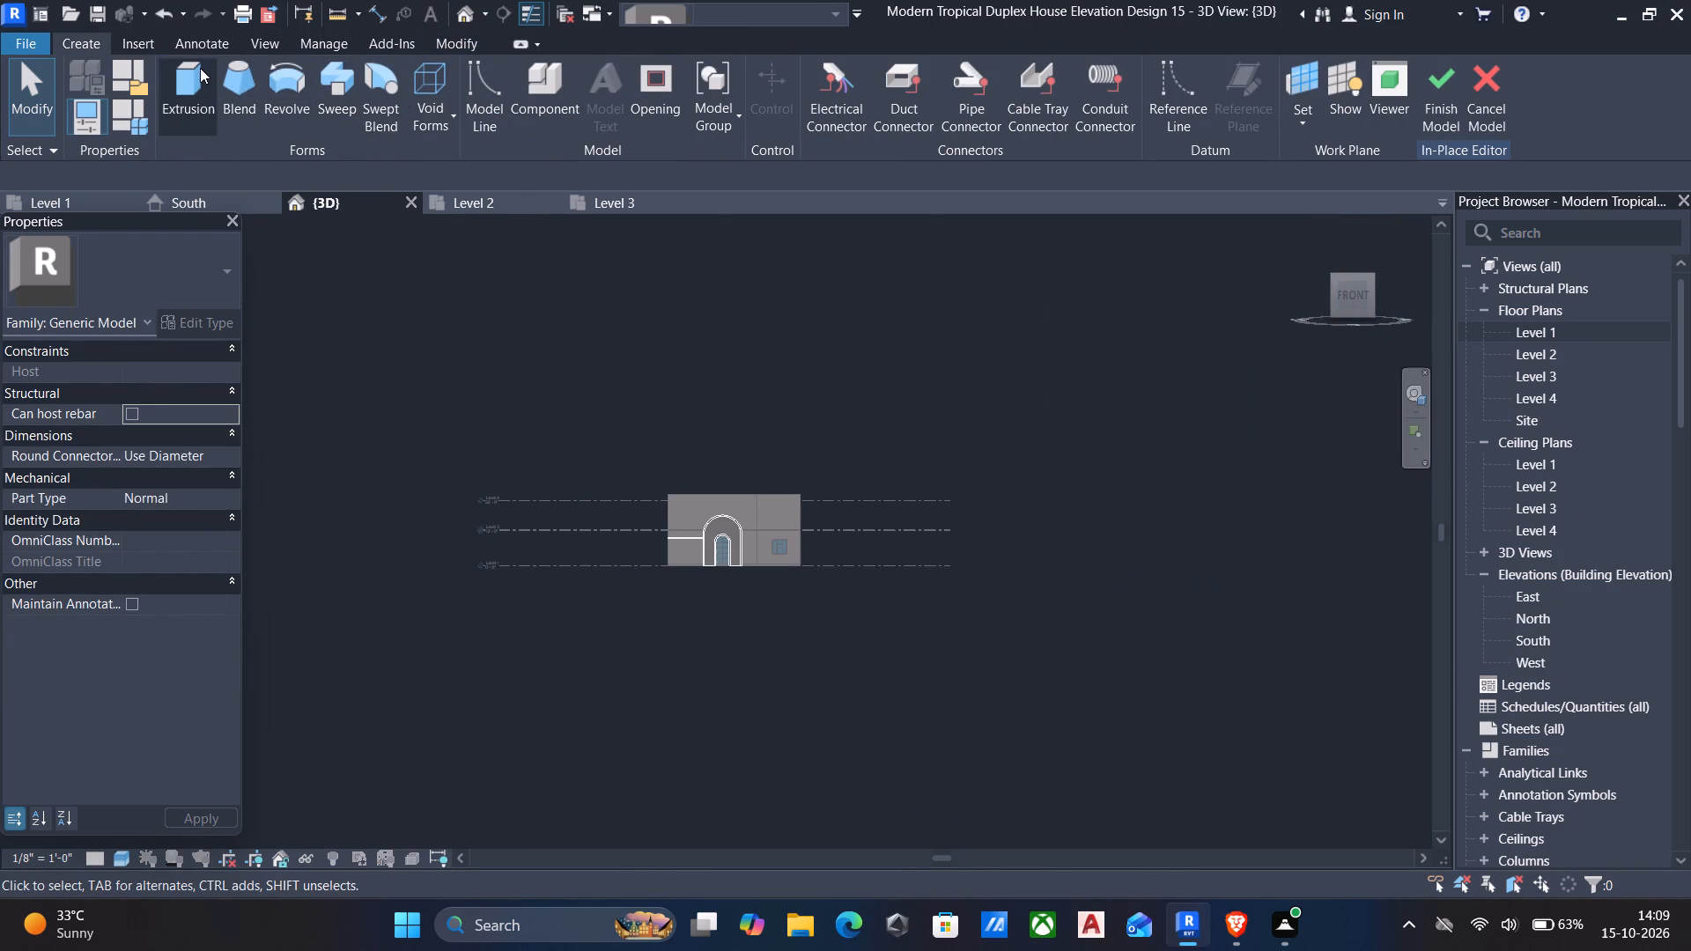
{"action": "left_click", "coordinate": [182, 76]}
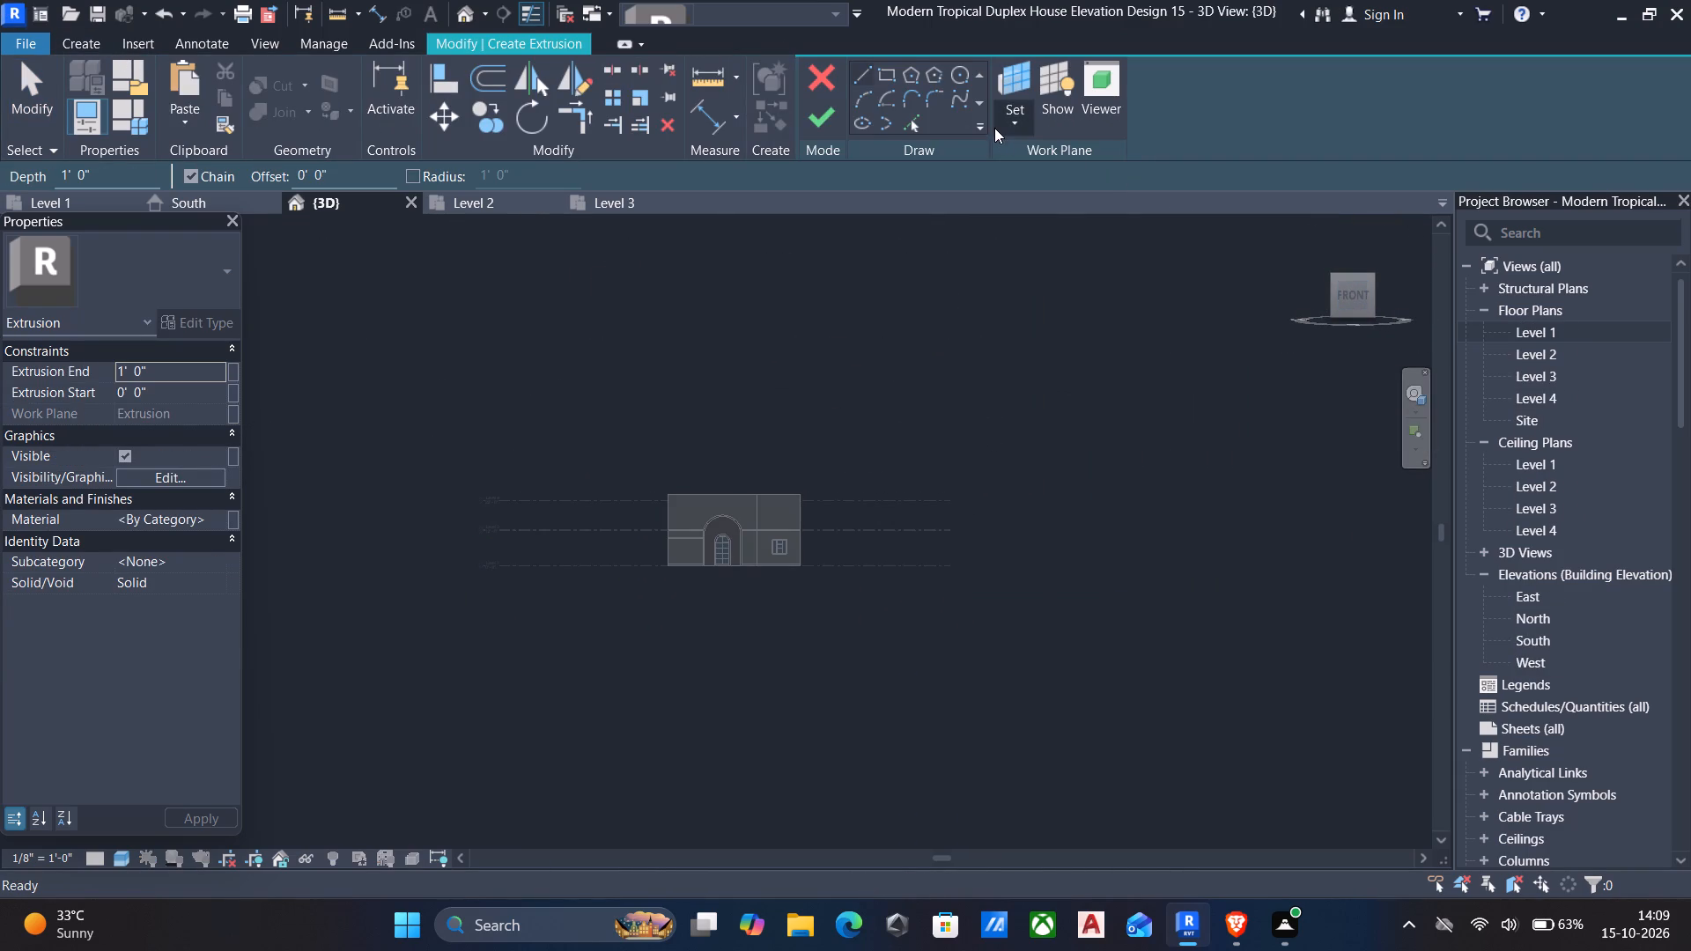
{"action": "left_click", "coordinate": [994, 127]}
{"action": "left_click", "coordinate": [1063, 183]}
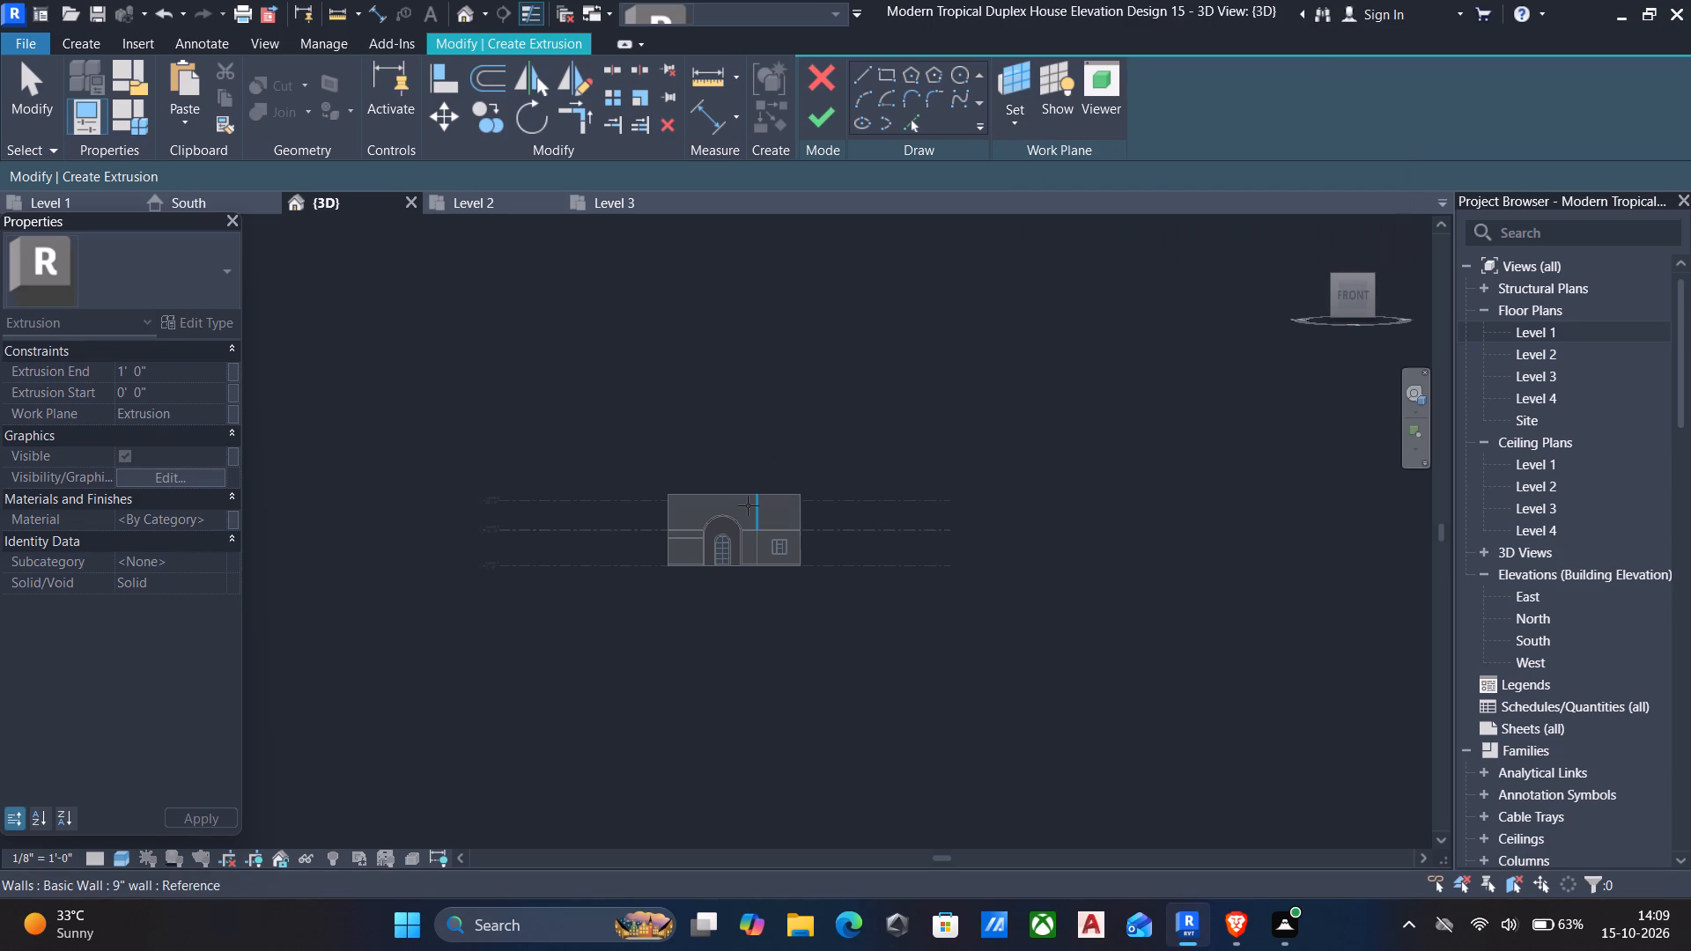
{"action": "scroll", "coordinate": [797, 571], "scroll_direction": "up", "scroll_amount": 3}
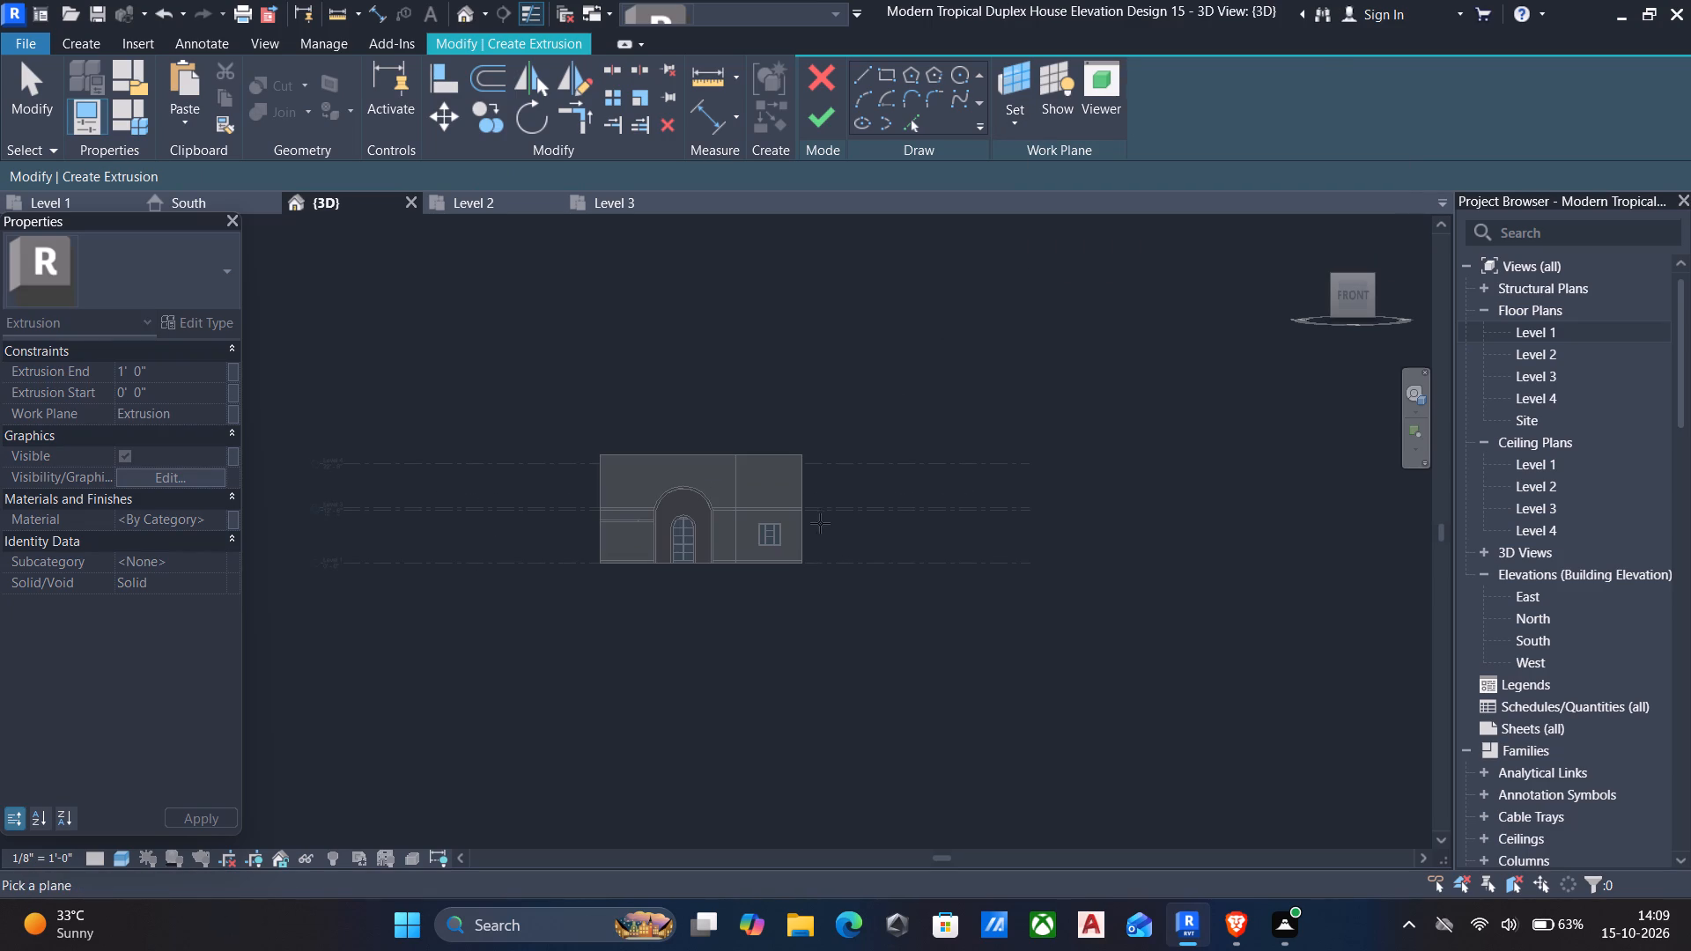
{"action": "middle_click_drag", "start_coordinate": [809, 531], "coordinate": [791, 564], "text": "shift"}
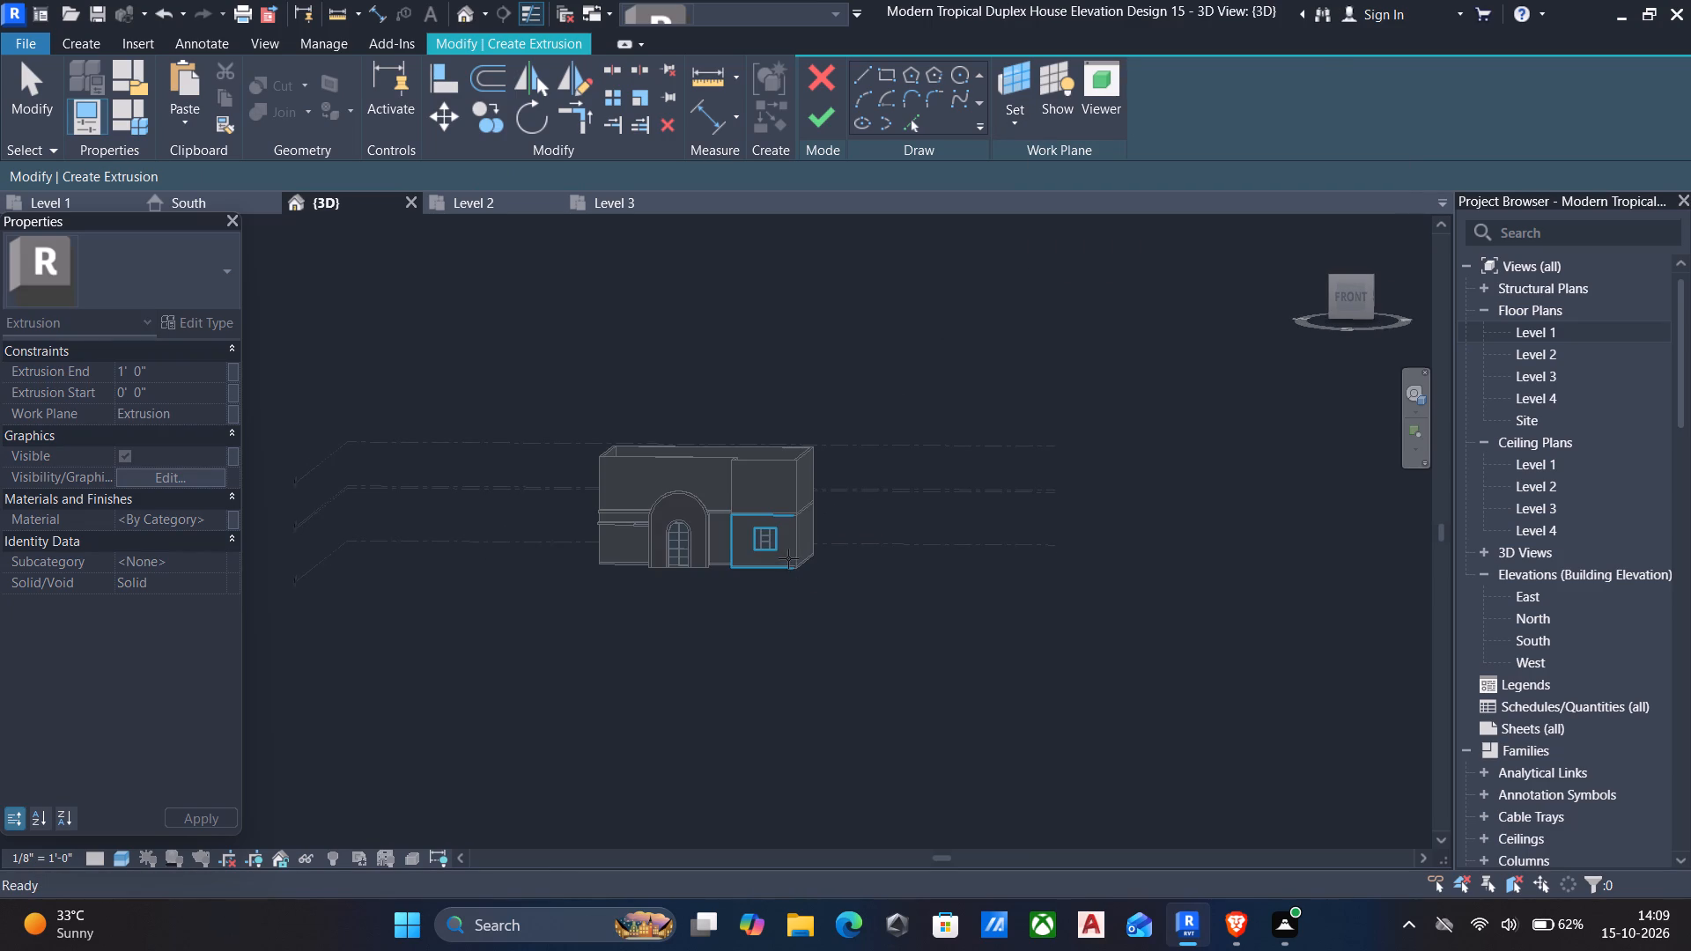
{"action": "left_click", "coordinate": [790, 558]}
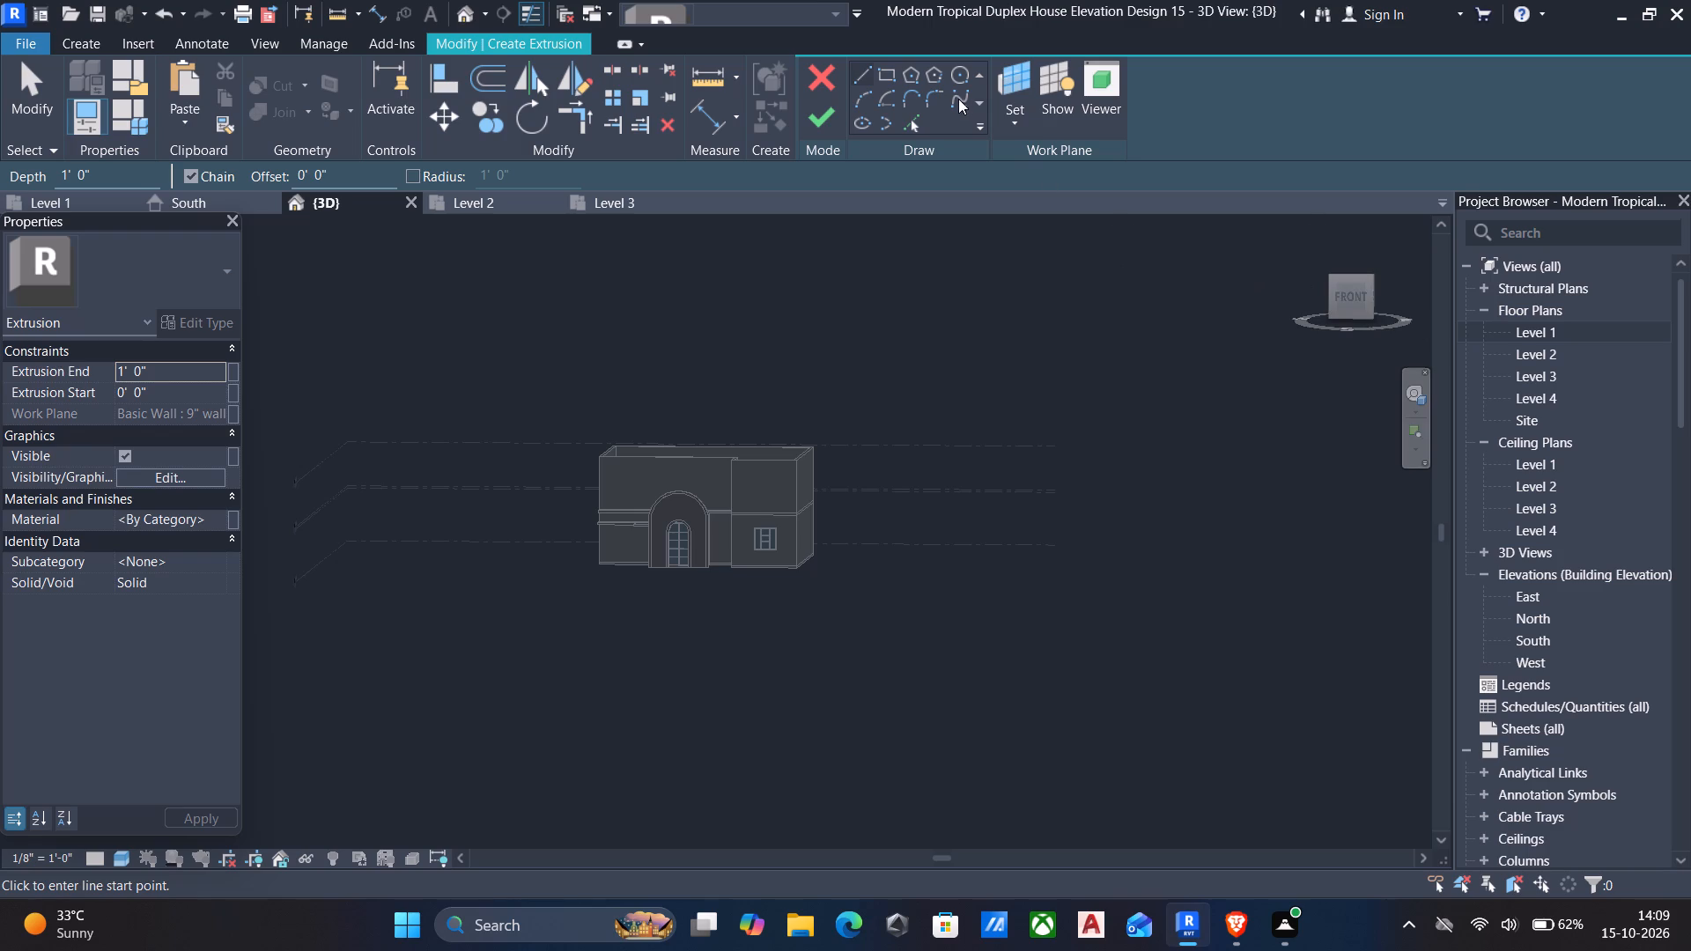
Sketch a 5'-0" by 5'-0" rectangle for the extrusion, corner to corner along the window's outer edges.
{"action": "left_click", "coordinate": [890, 74]}
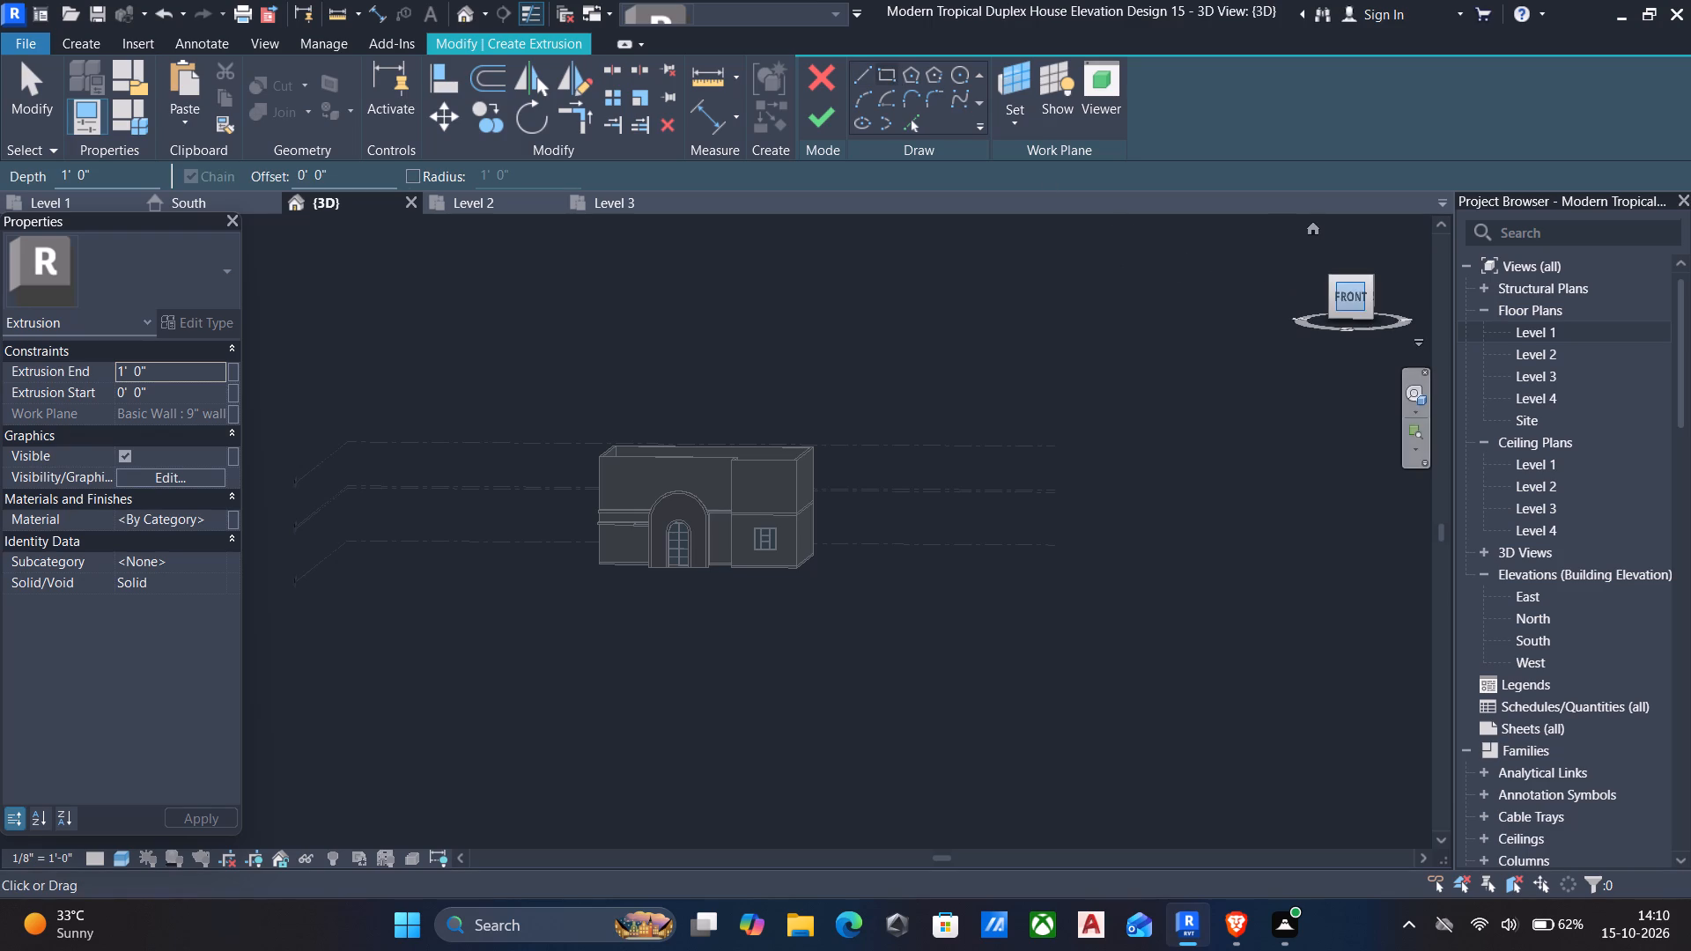
{"action": "left_click", "coordinate": [1353, 292]}
{"action": "scroll", "coordinate": [783, 544], "scroll_direction": "up", "scroll_amount": 17}
{"action": "middle_click_drag", "start_coordinate": [1177, 604], "coordinate": [1119, 512]}
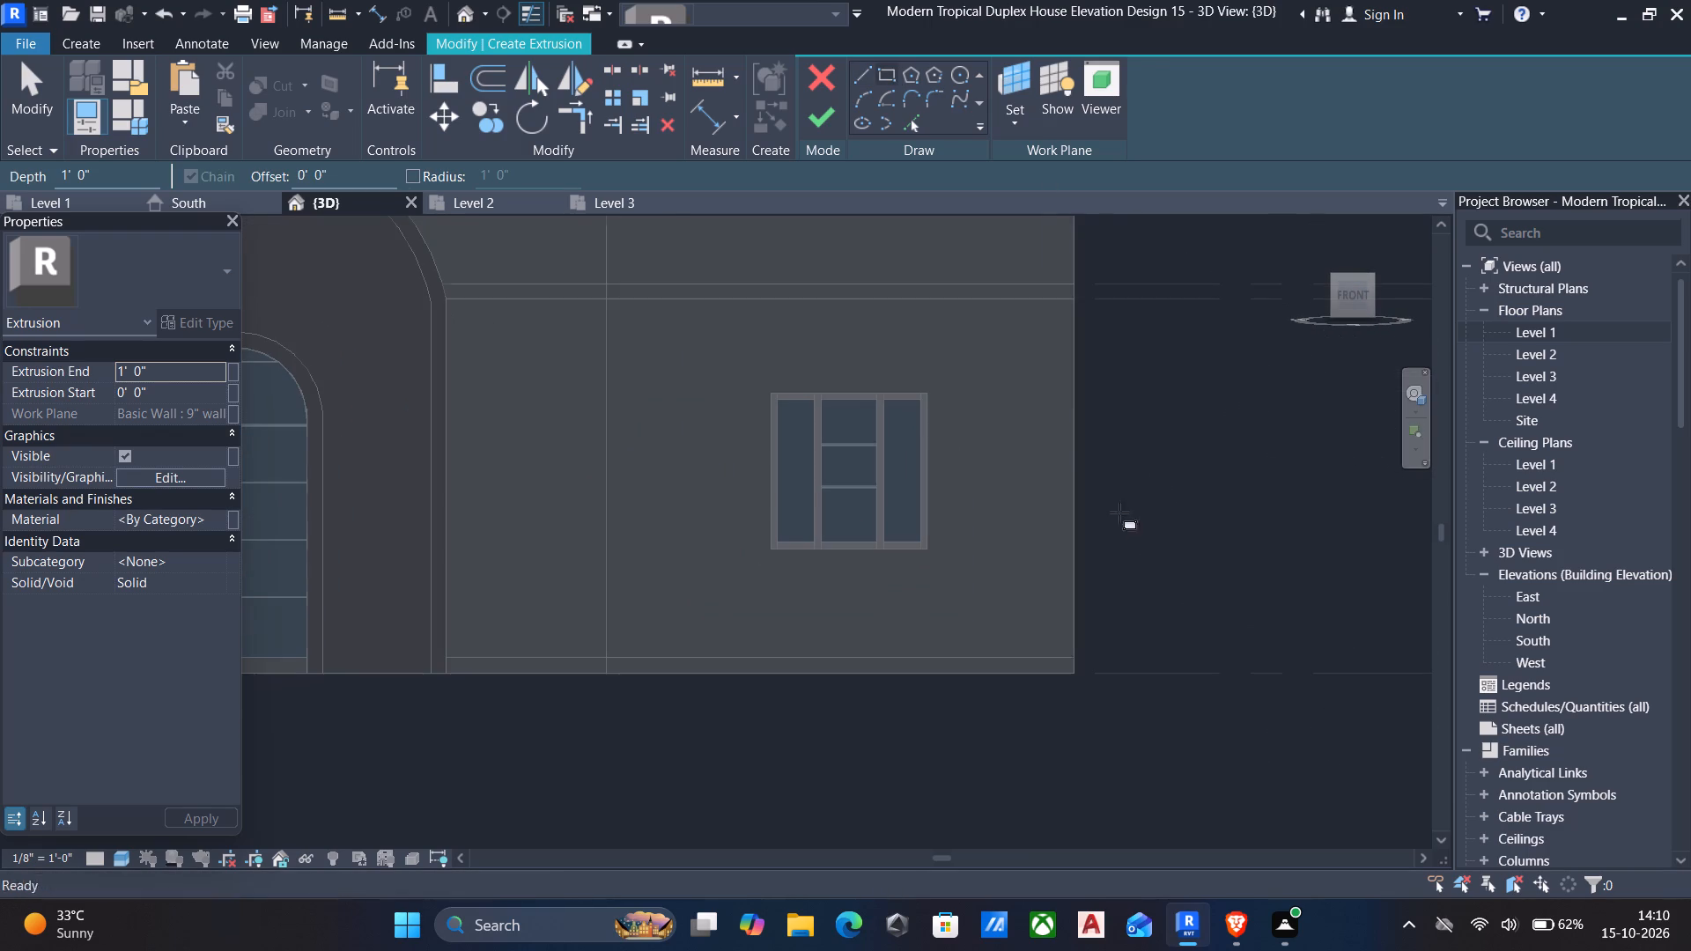
{"action": "scroll", "coordinate": [775, 396], "scroll_direction": "up", "scroll_amount": 3}
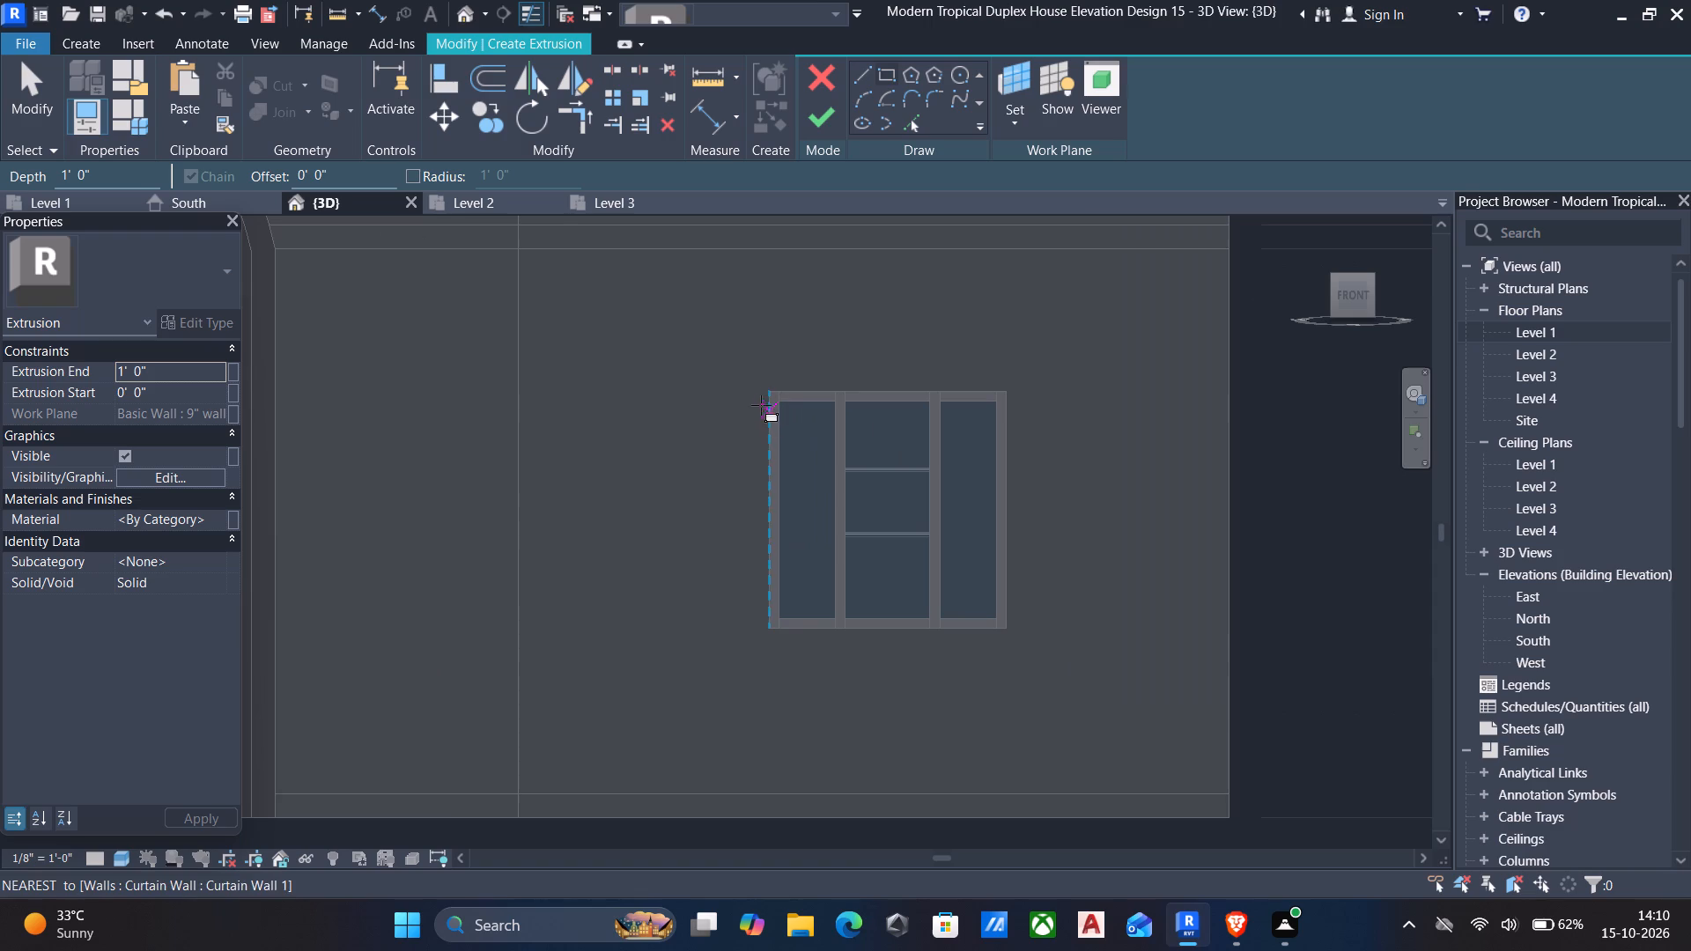
{"action": "left_click", "coordinate": [766, 394]}
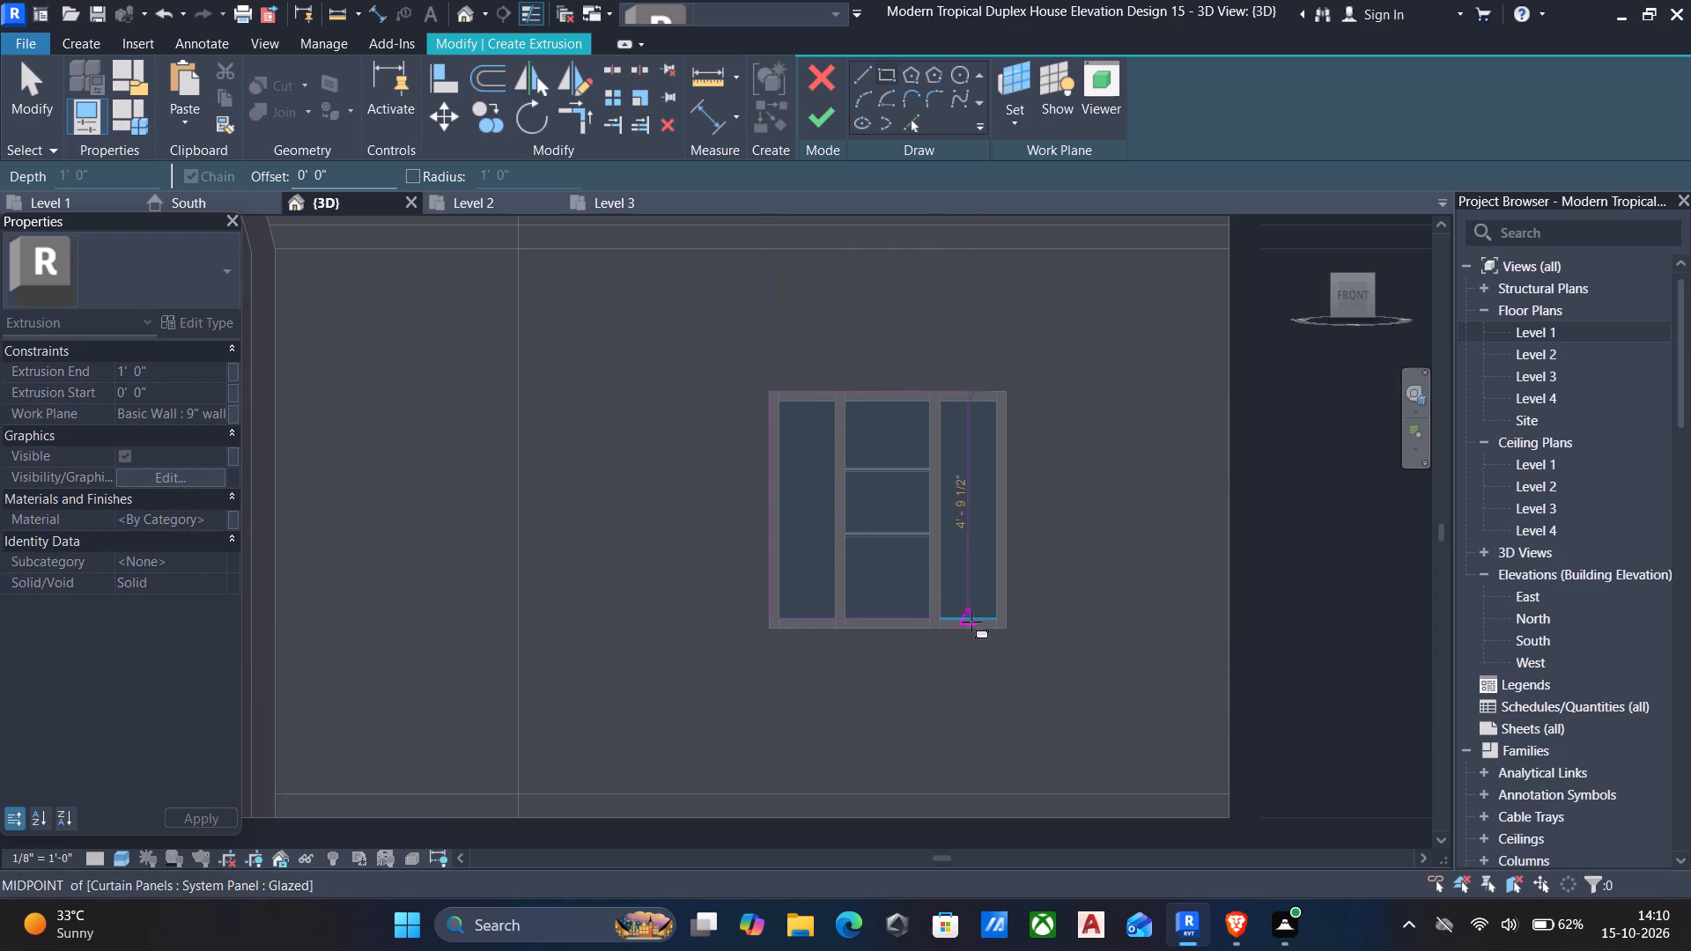
{"action": "scroll", "coordinate": [1006, 630], "scroll_direction": "up", "scroll_amount": 4}
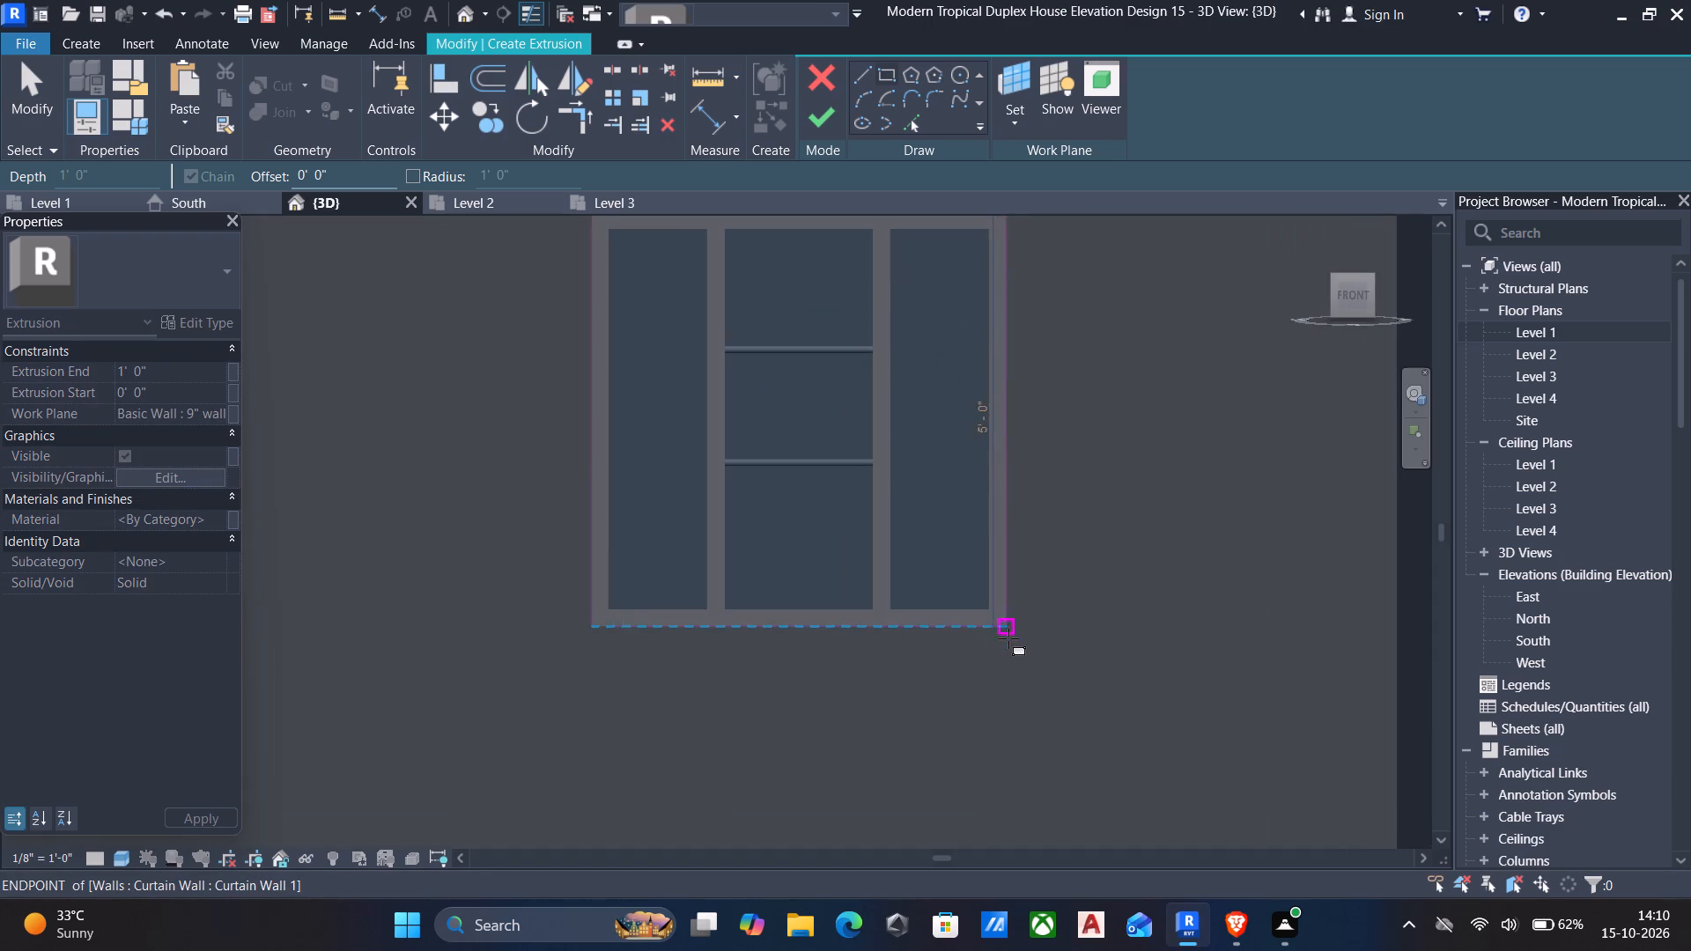
{"action": "left_click", "coordinate": [1008, 628]}
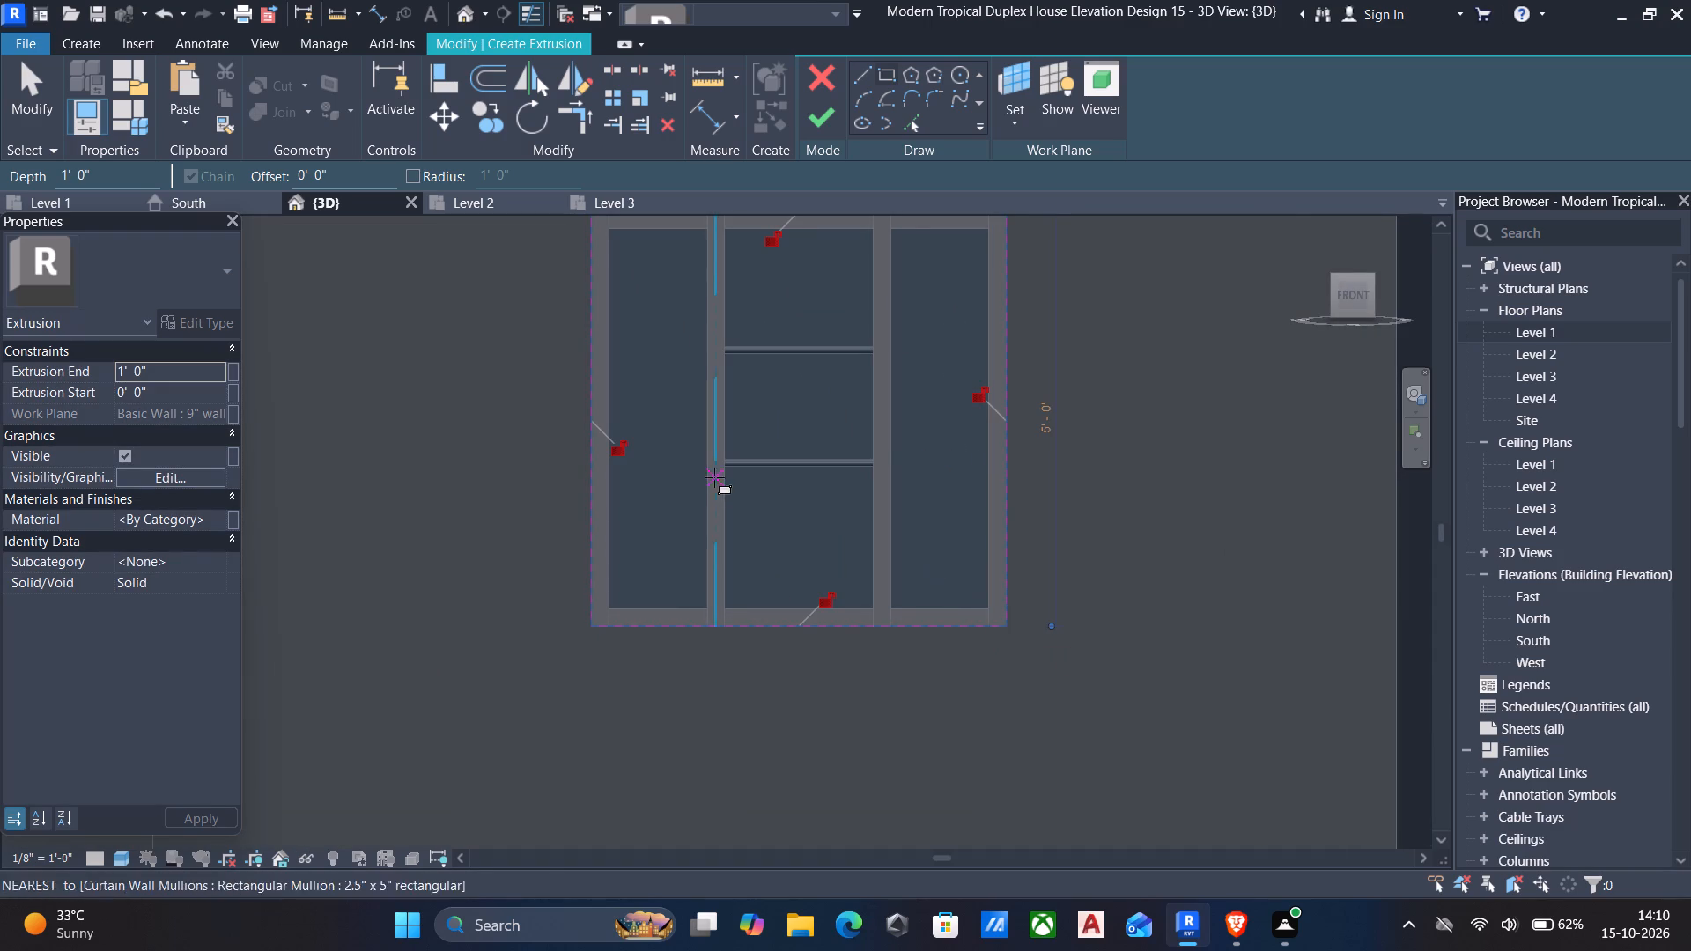
Sketch a second rectangle offset 6" outside the window outline and finish the frame extrusion at 1'-0" depth.
{"action": "middle_click_drag", "start_coordinate": [714, 477], "coordinate": [846, 579]}
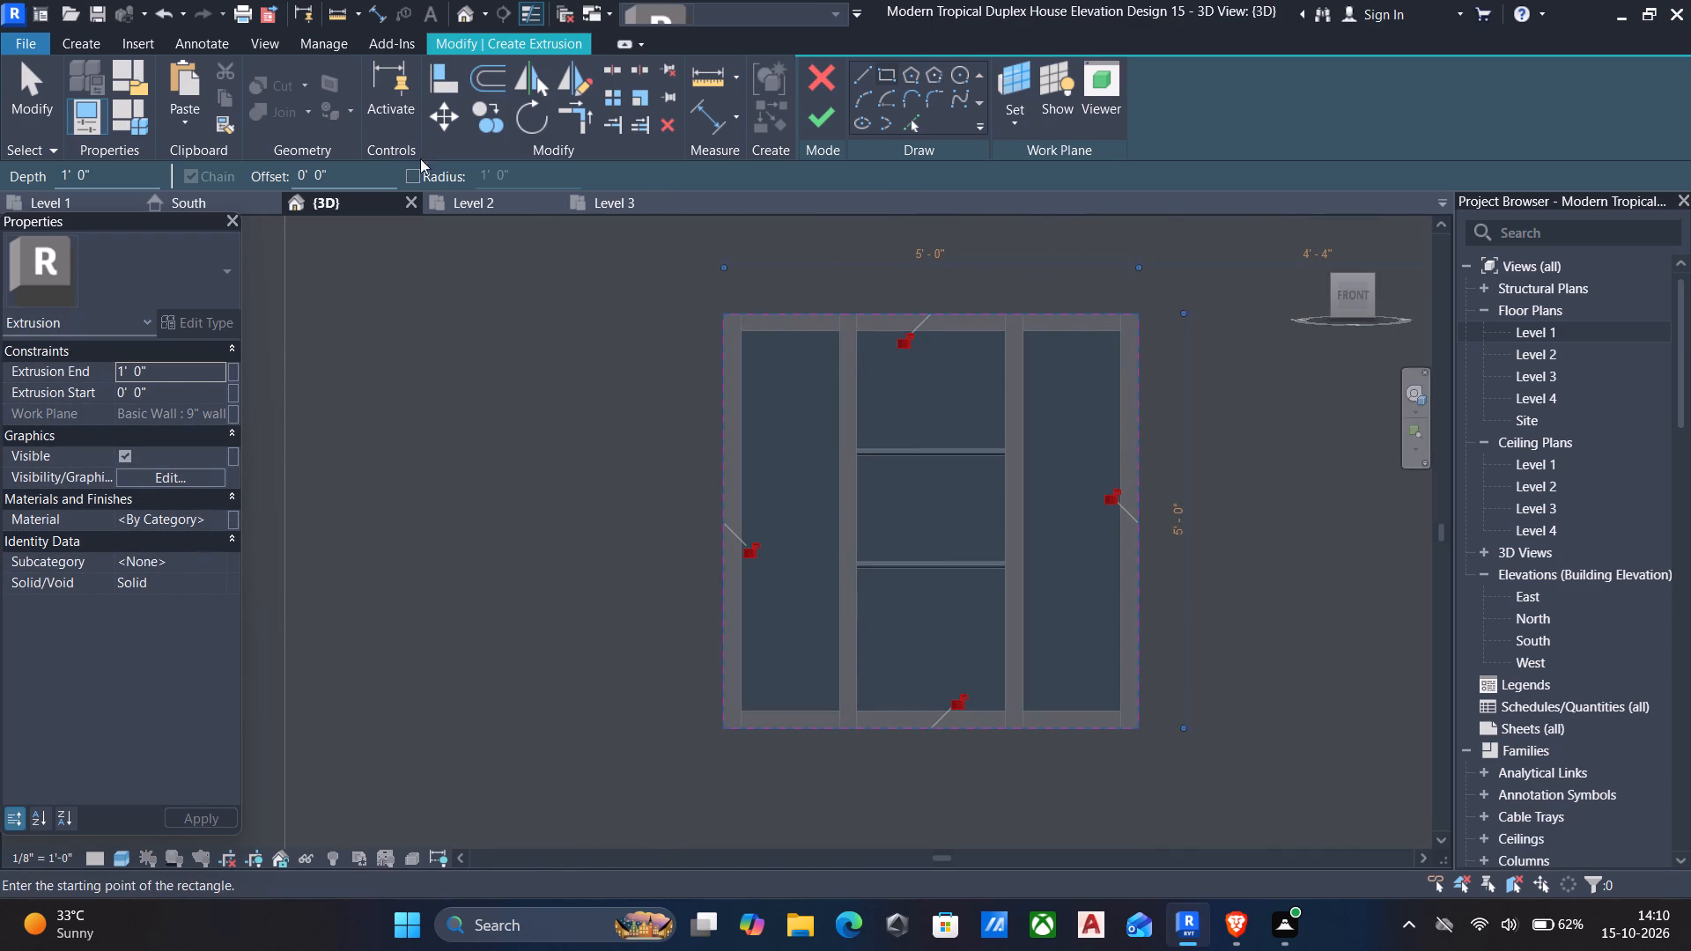
{"action": "left_click_drag", "start_coordinate": [385, 171], "coordinate": [0, 160]}
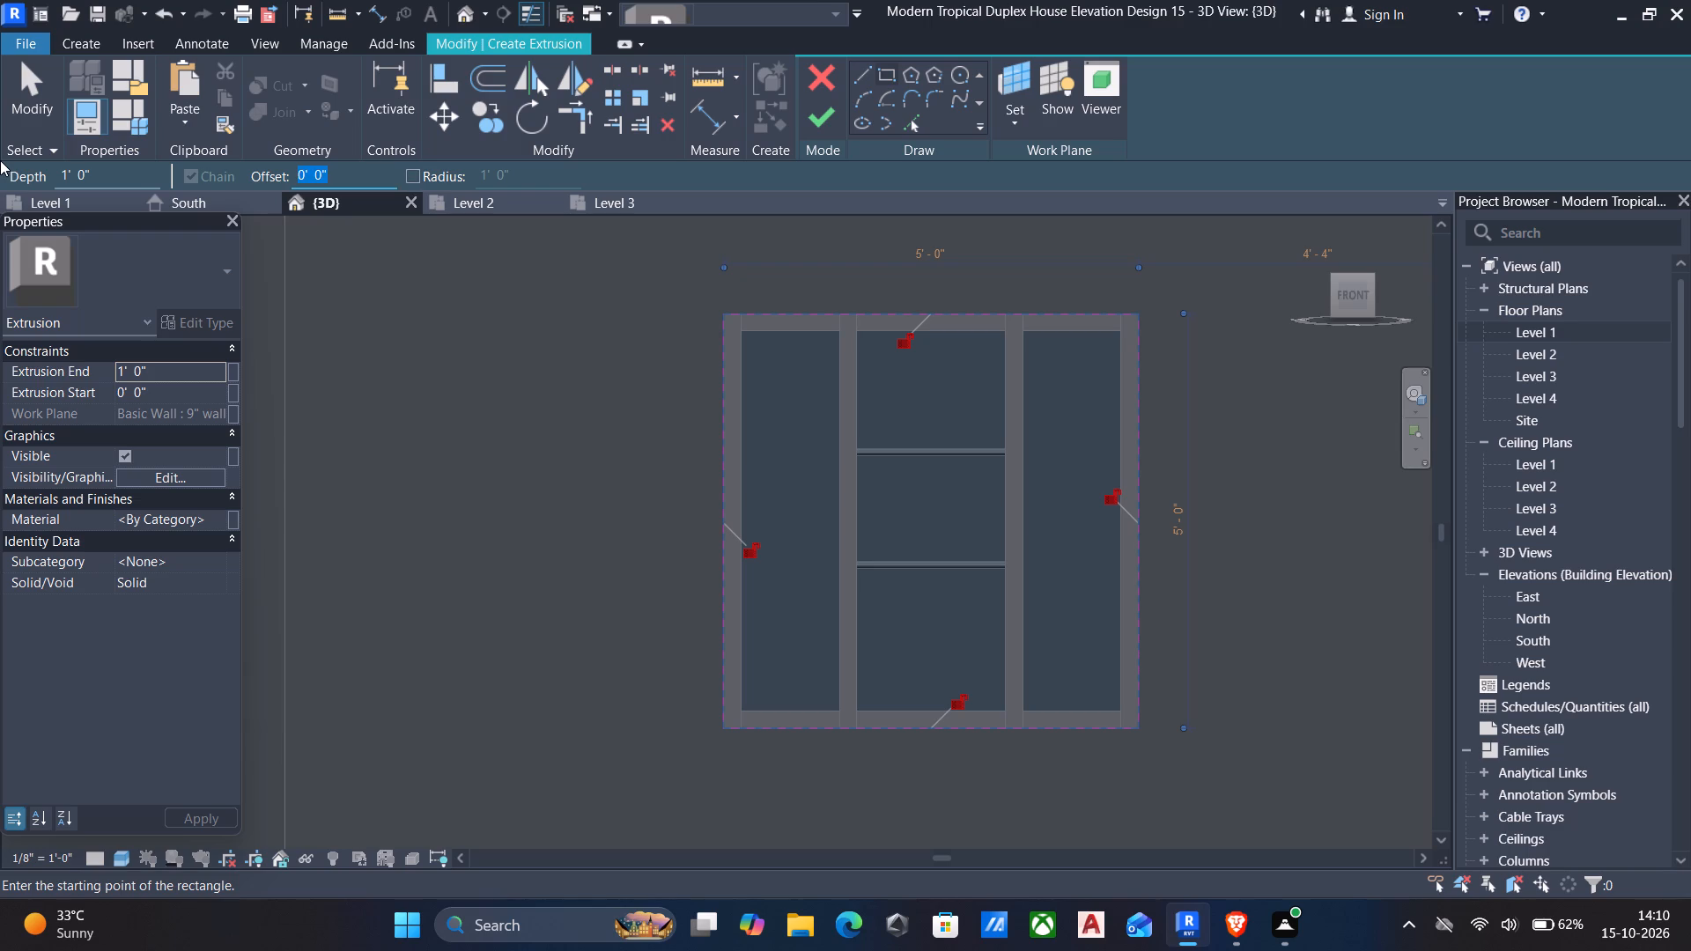
{"action": "type", "text": "6\""}
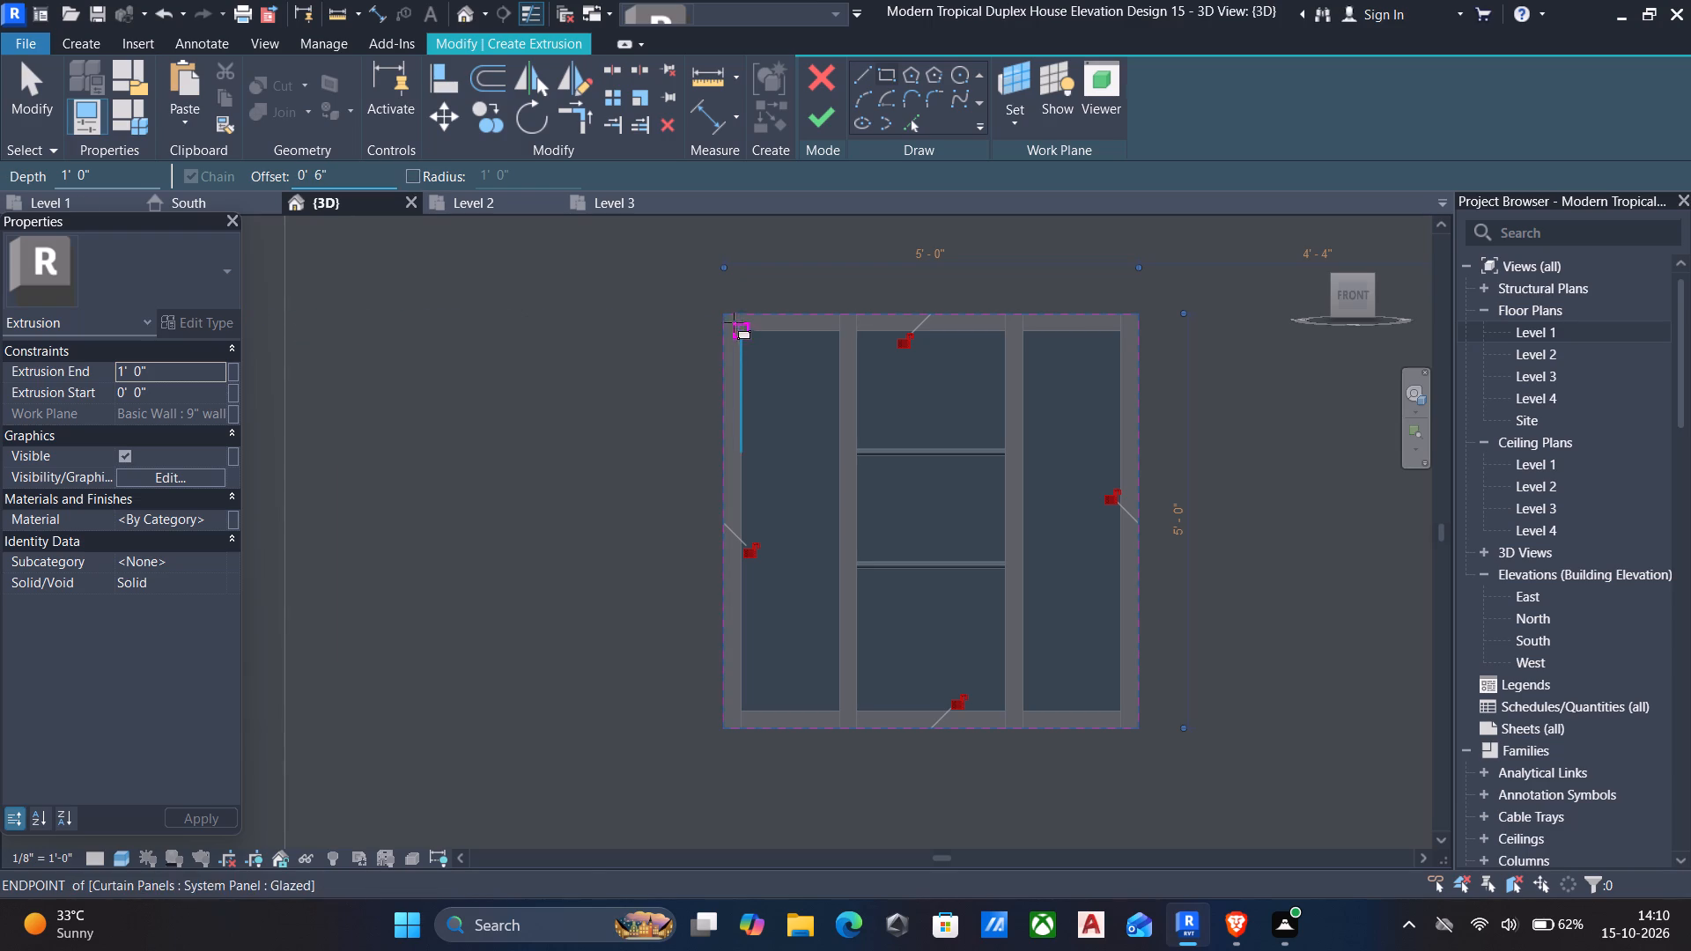
{"action": "left_click", "coordinate": [727, 320]}
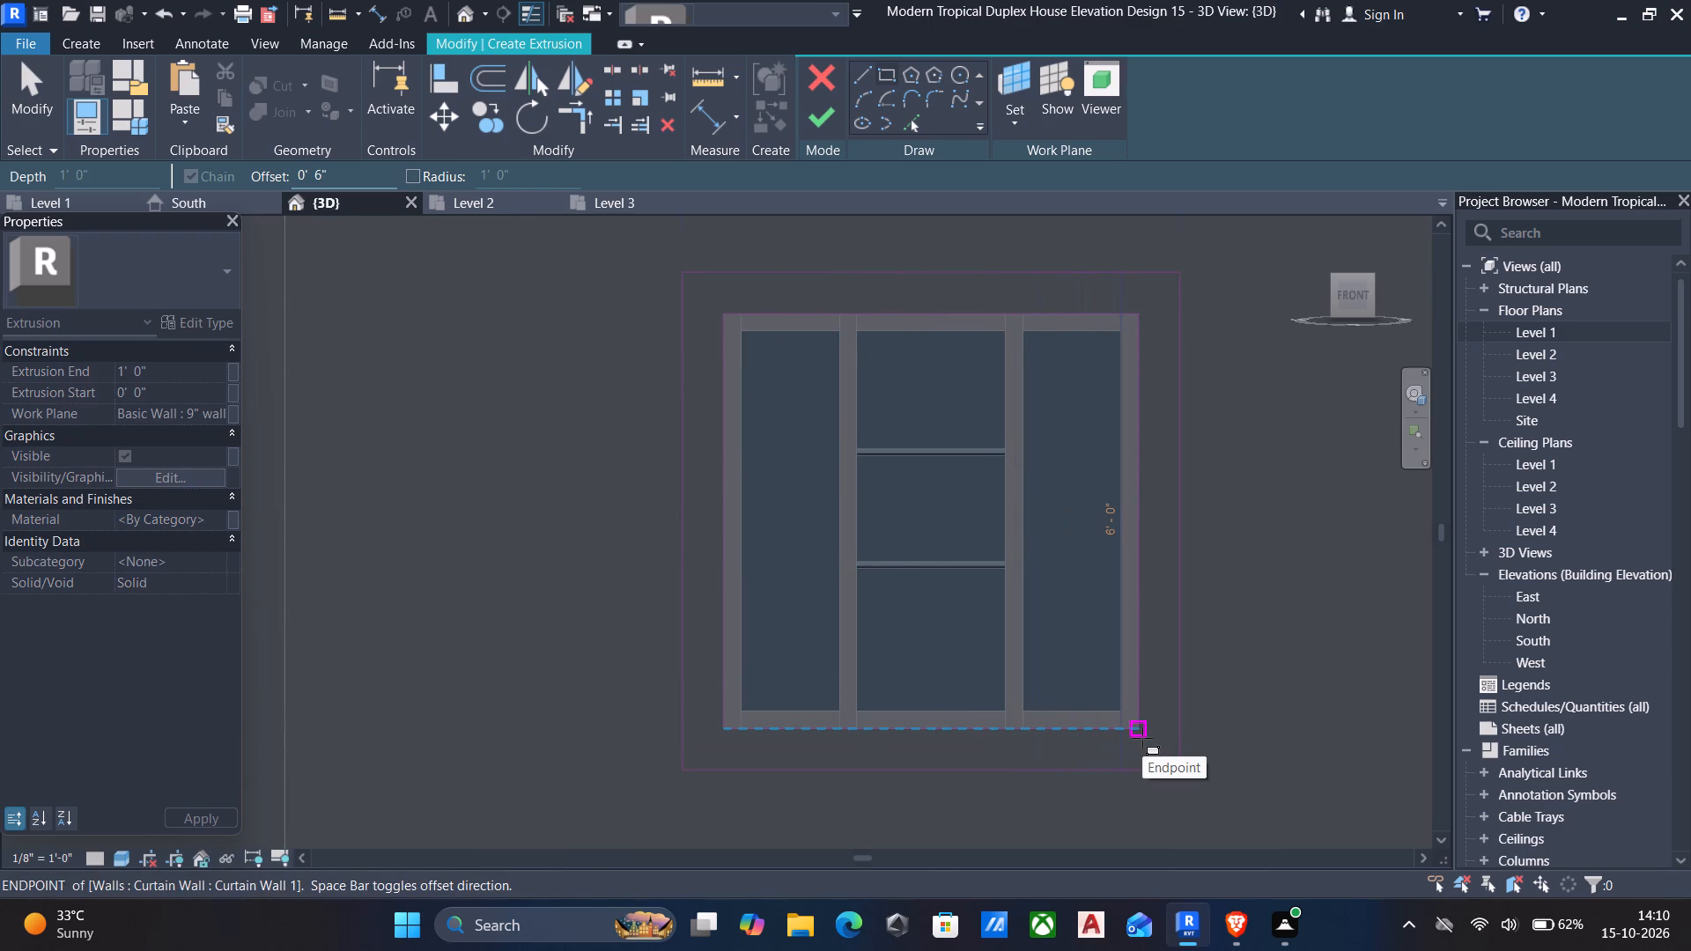
{"action": "left_click", "coordinate": [1142, 738]}
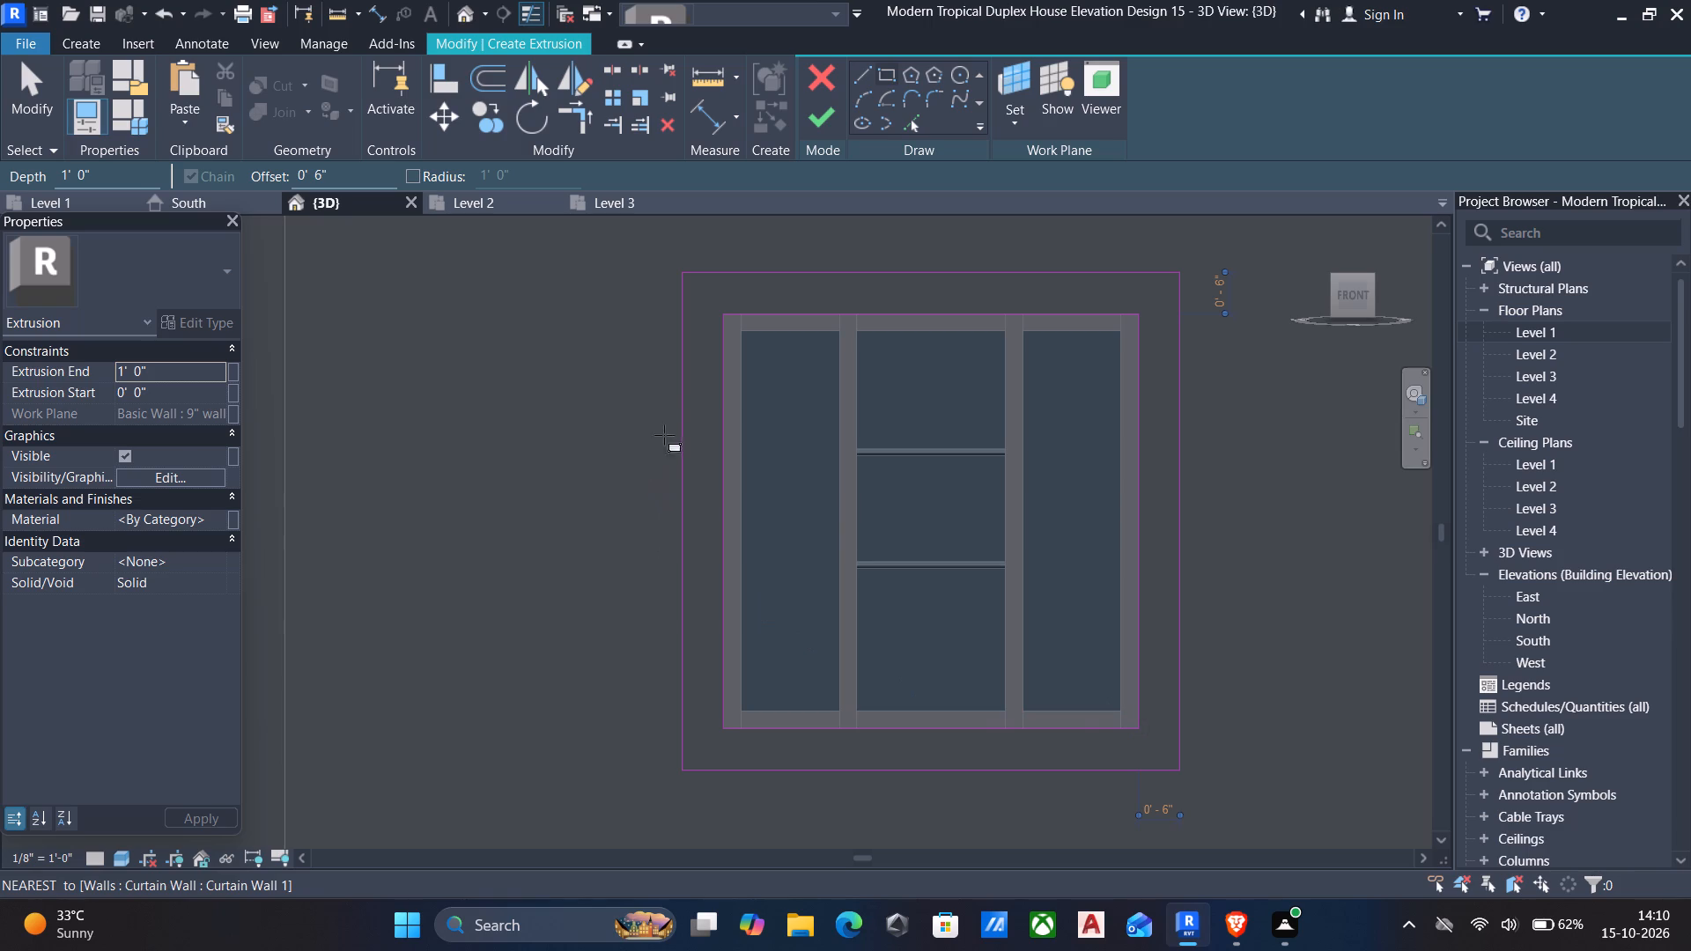
{"action": "key", "text": "Escape"}
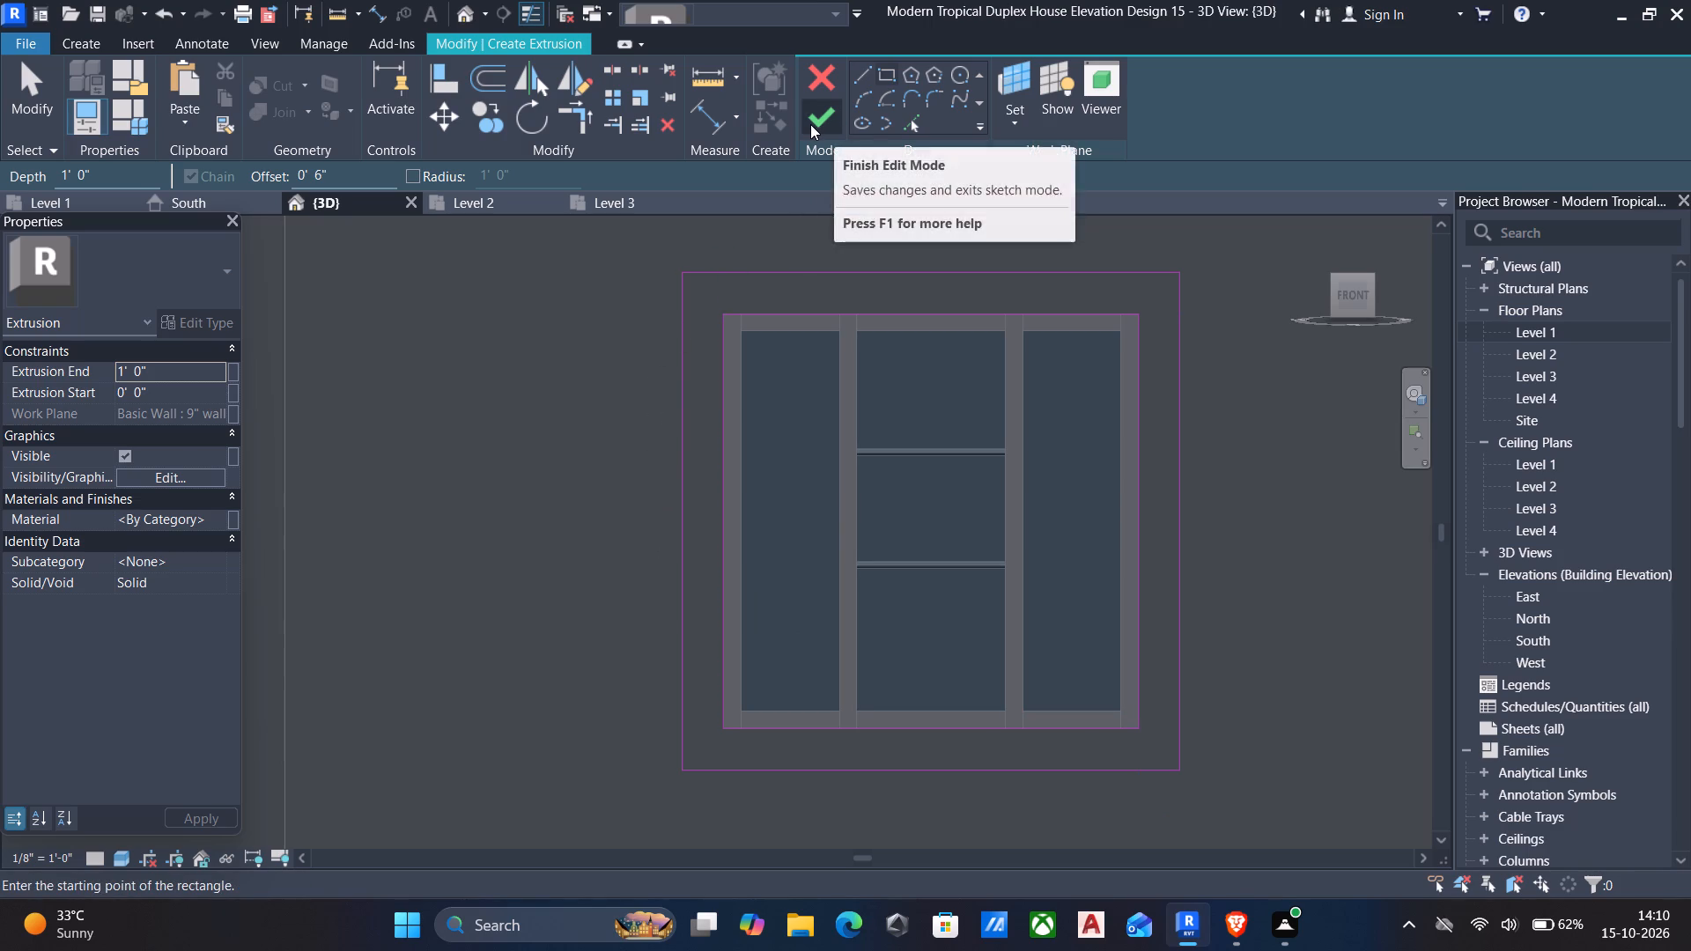
{"action": "left_click", "coordinate": [810, 124]}
{"action": "scroll", "coordinate": [910, 451], "scroll_direction": "down", "scroll_amount": 7}
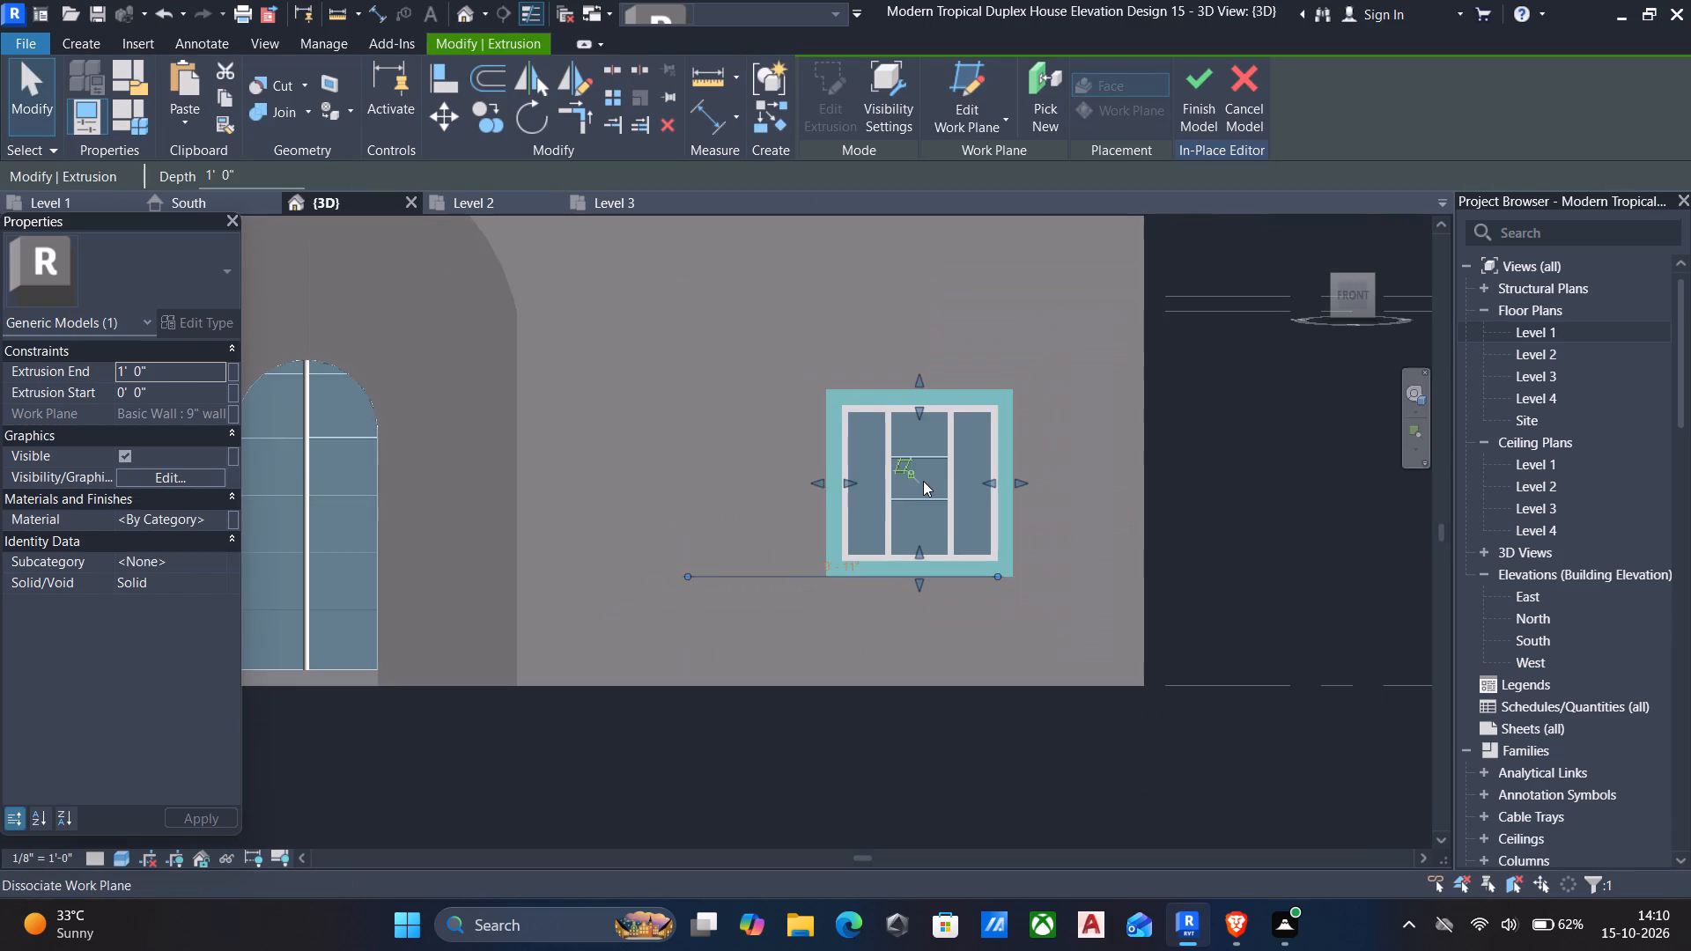
Set the window surround frame's extrusion end to 6".
{"action": "scroll", "coordinate": [922, 482], "scroll_direction": "down", "scroll_amount": 2}
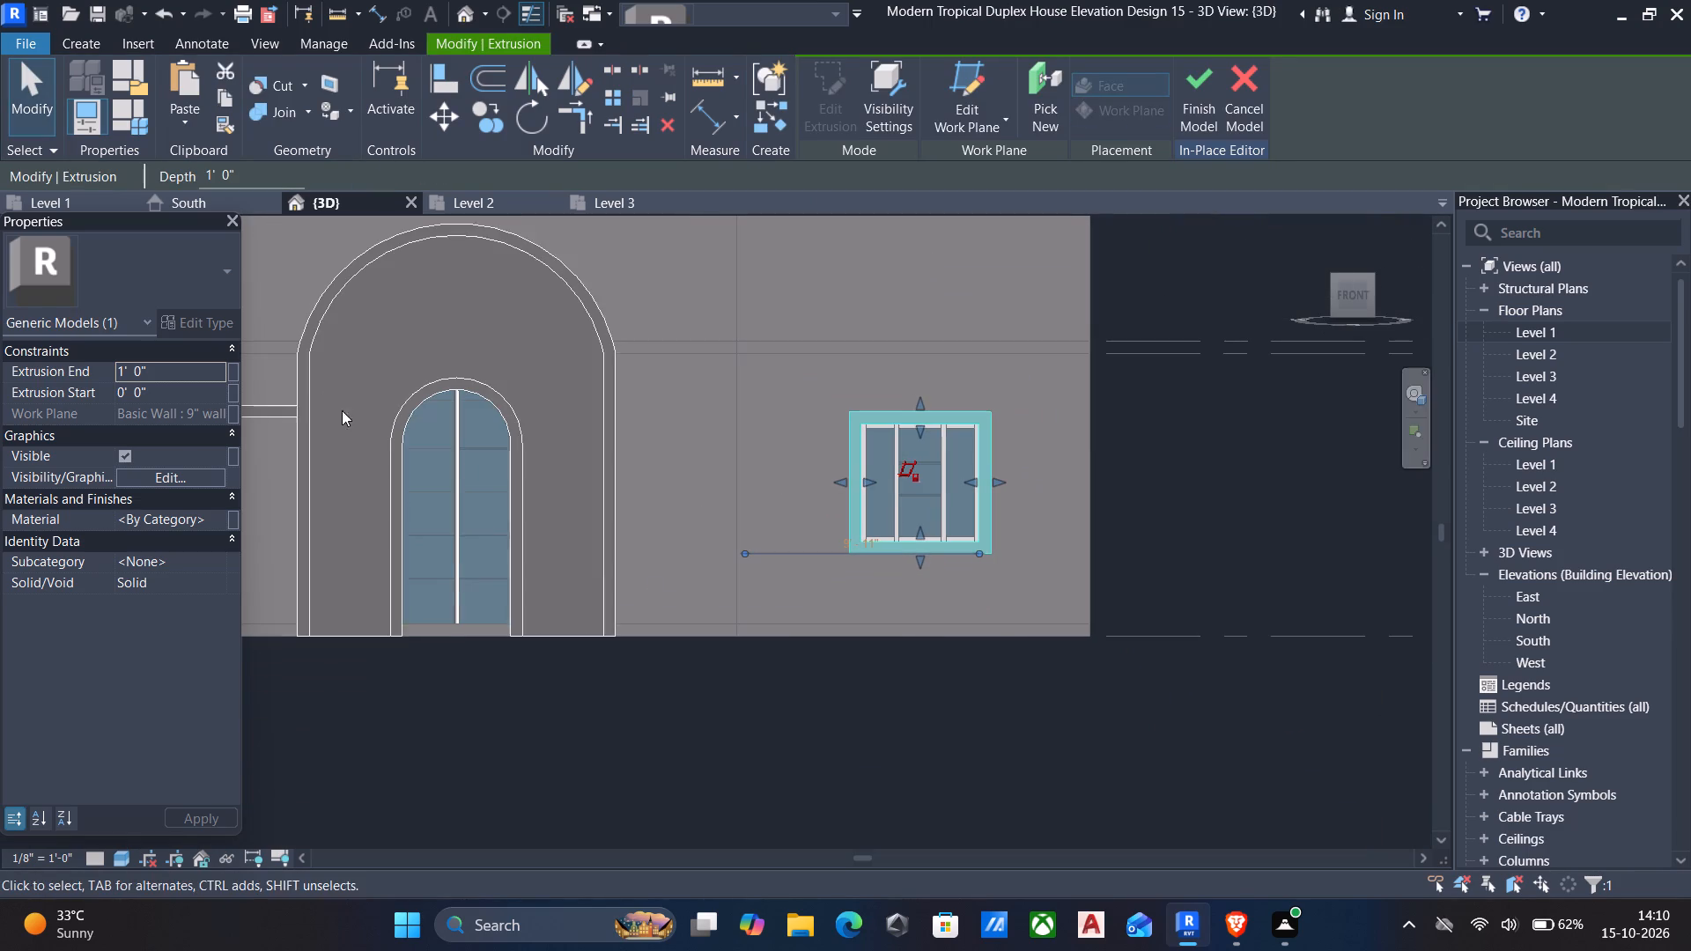
{"action": "left_click", "coordinate": [202, 372]}
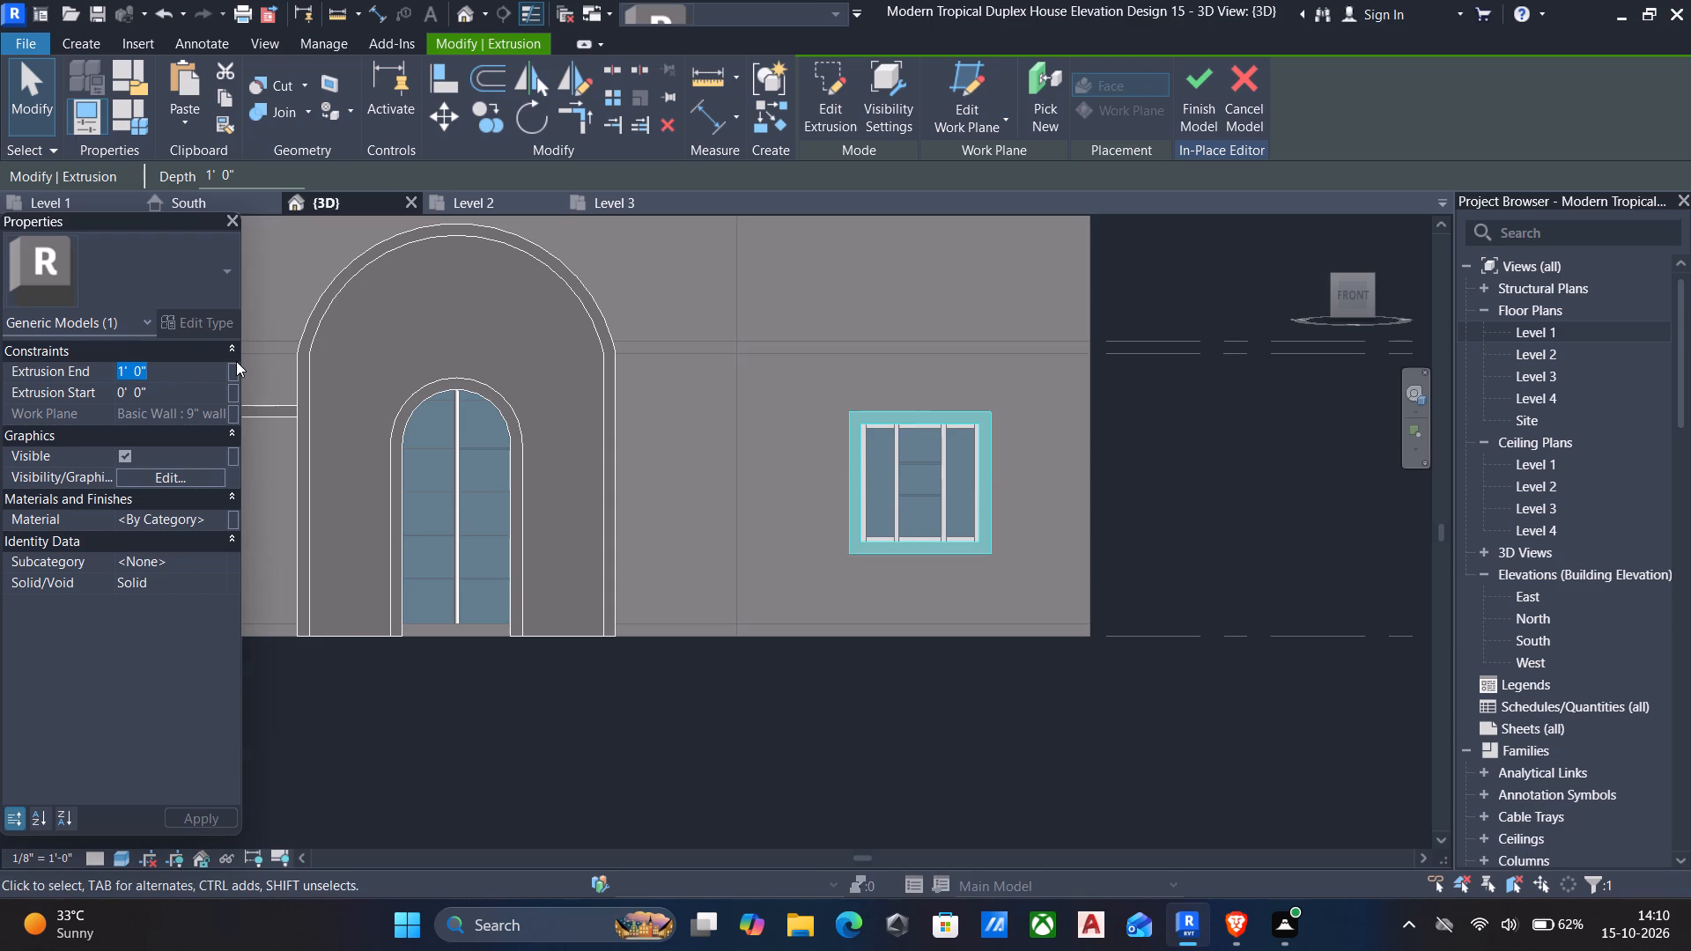
{"action": "key", "text": "6"}
{"action": "key", "text": "shift+quotedbl"}
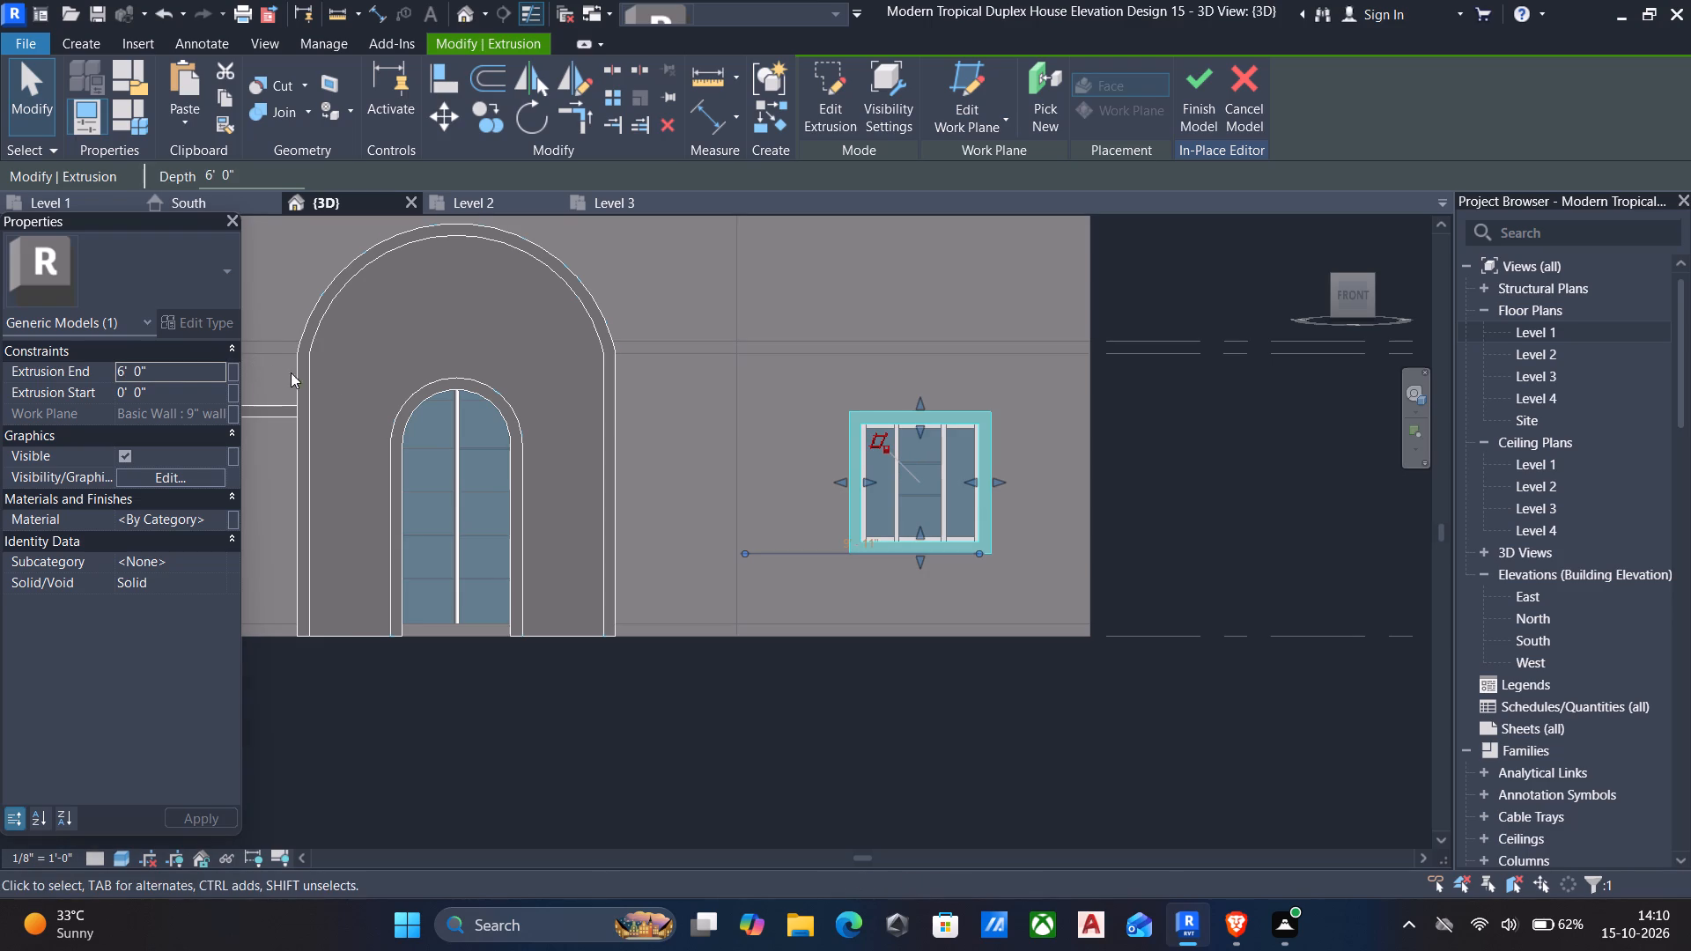
{"action": "left_click", "coordinate": [190, 372]}
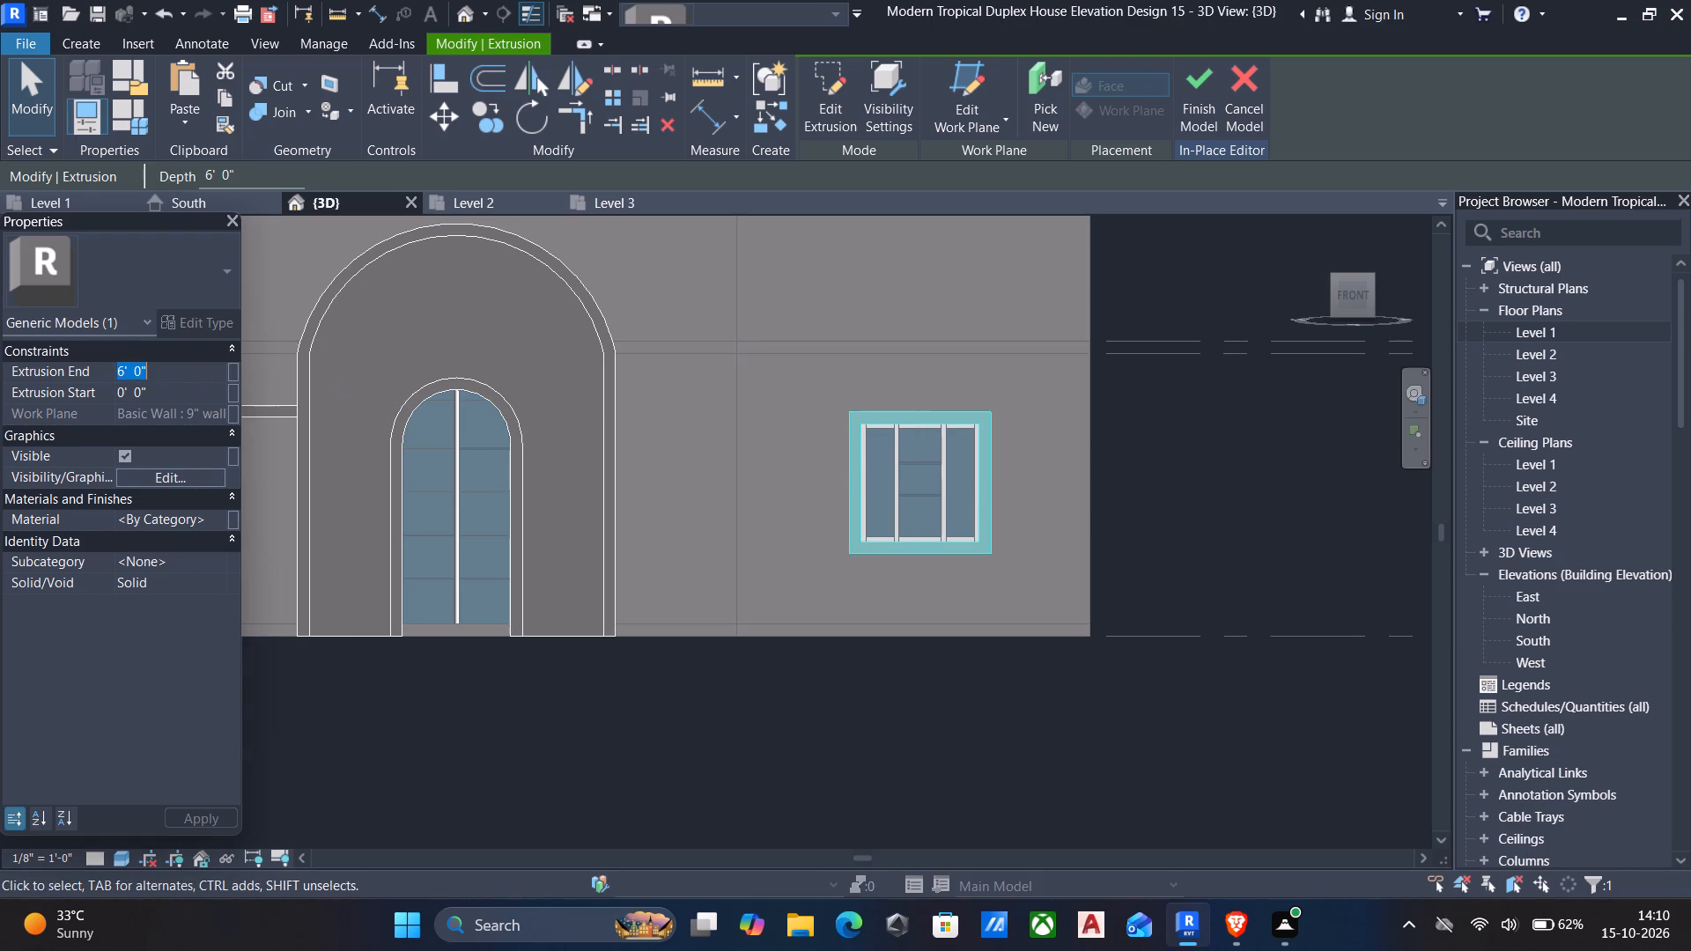
{"action": "key", "text": "6"}
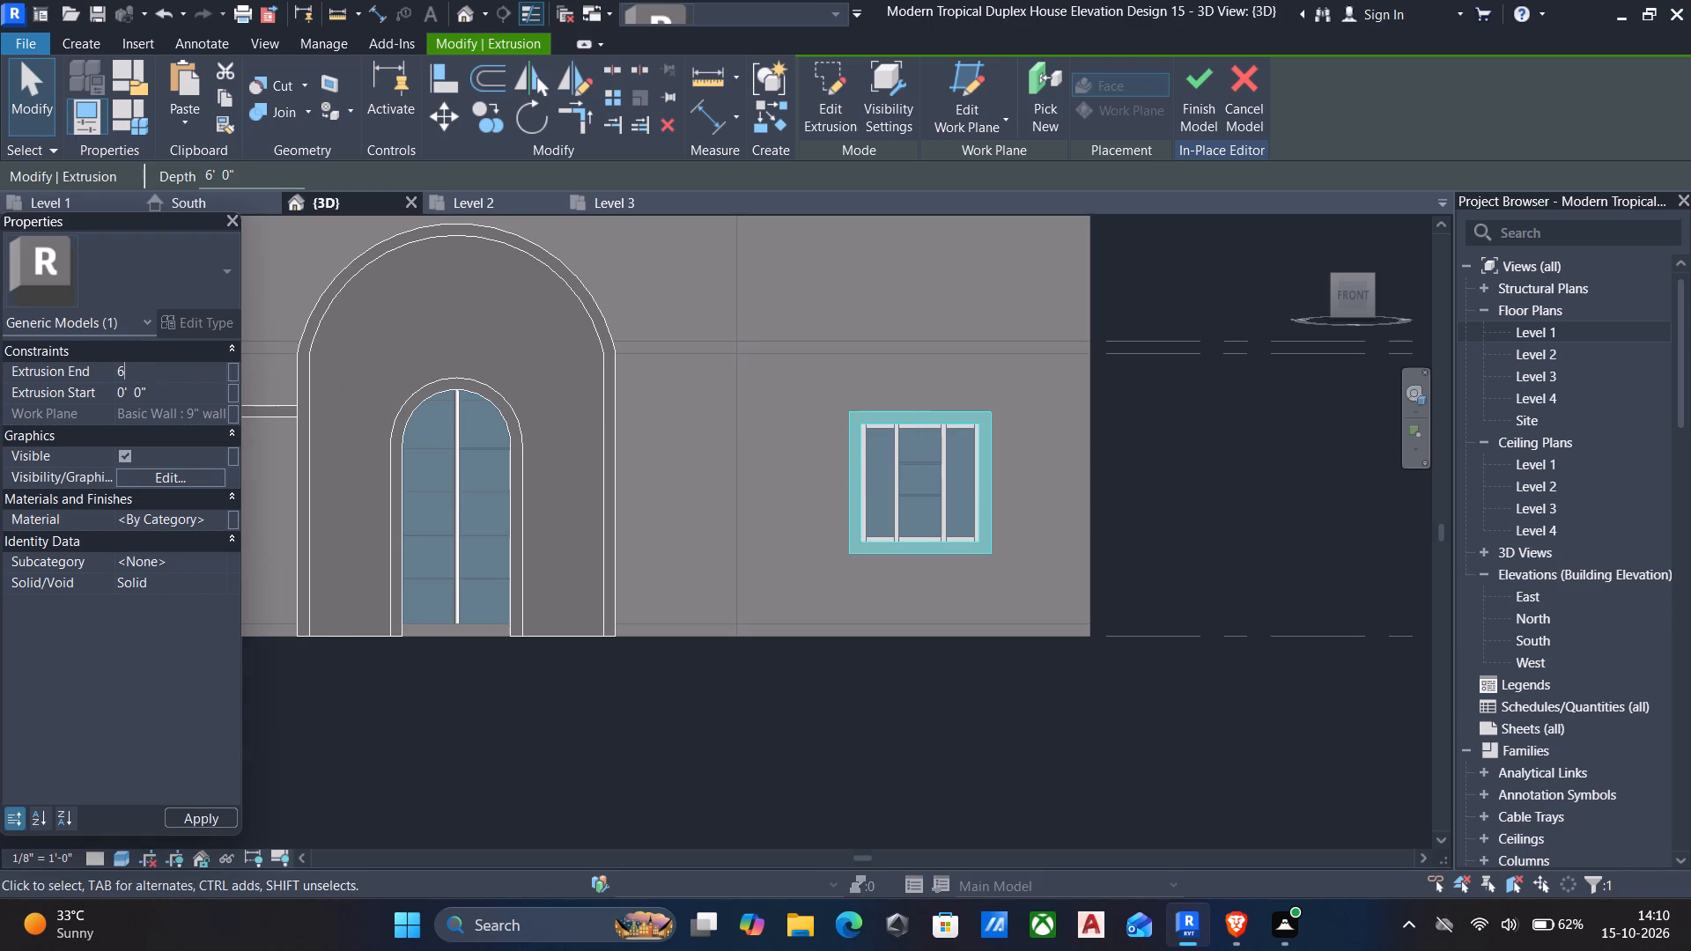
{"action": "key", "text": "shift+quotedbl"}
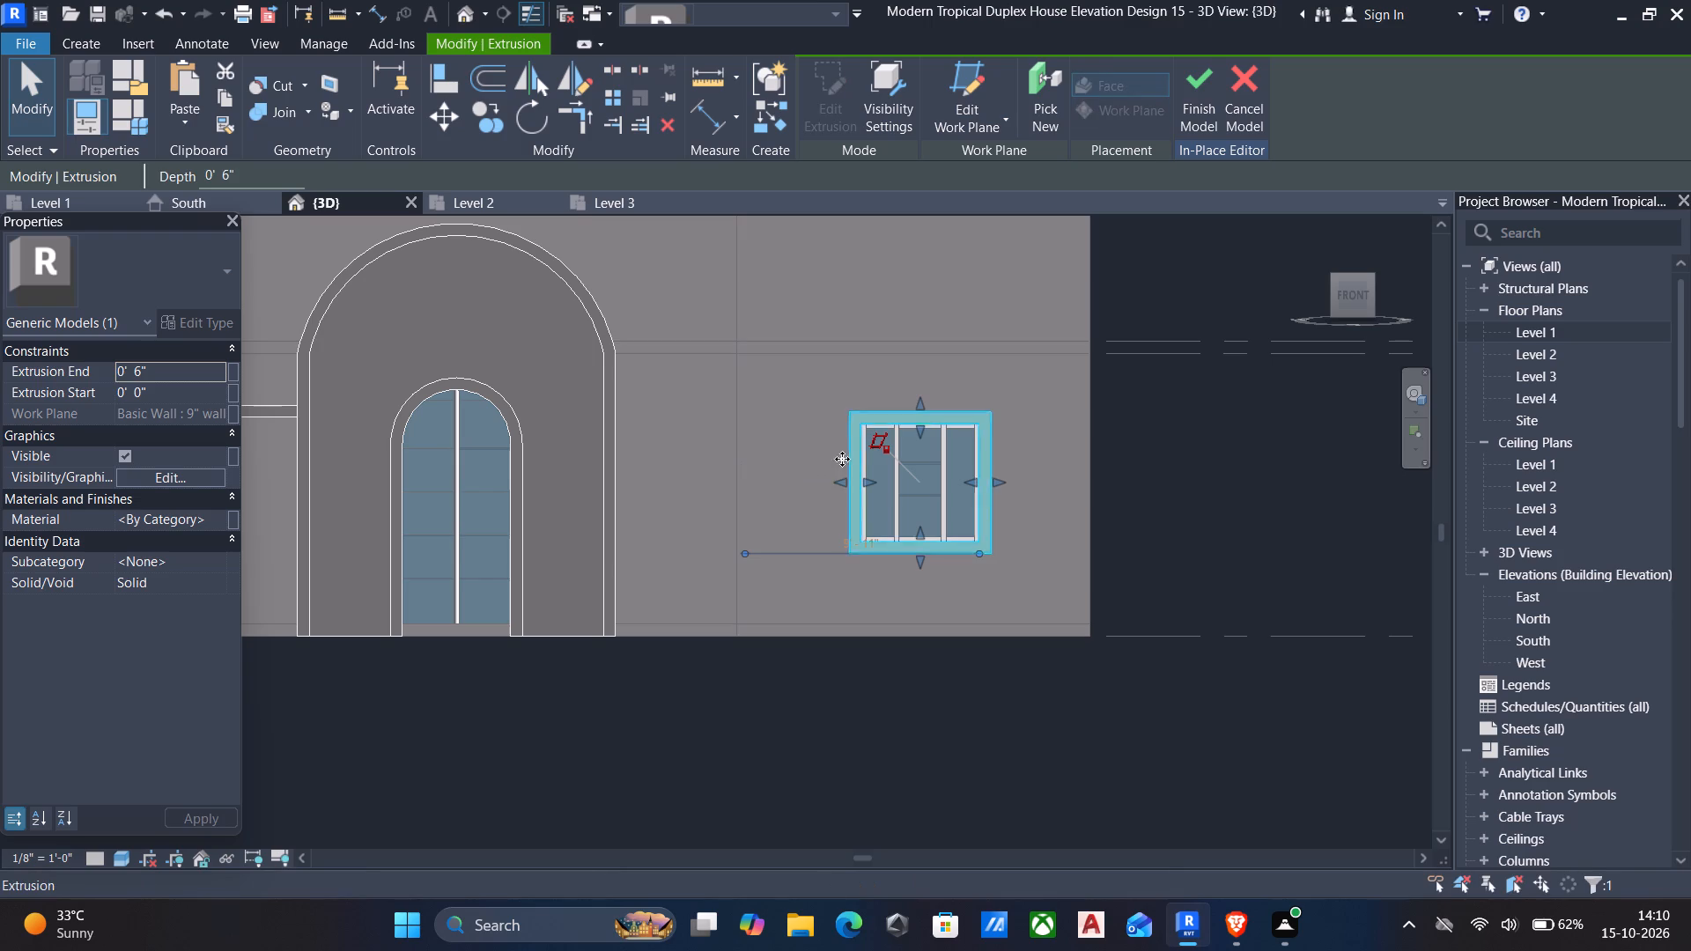
{"action": "key", "text": "Escape"}
Check the window frame in the 3D model and finish editing the in-place model.
{"action": "scroll", "coordinate": [828, 477], "scroll_direction": "down", "scroll_amount": 3}
{"action": "middle_click_drag", "start_coordinate": [817, 479], "coordinate": [1036, 602], "text": "shift"}
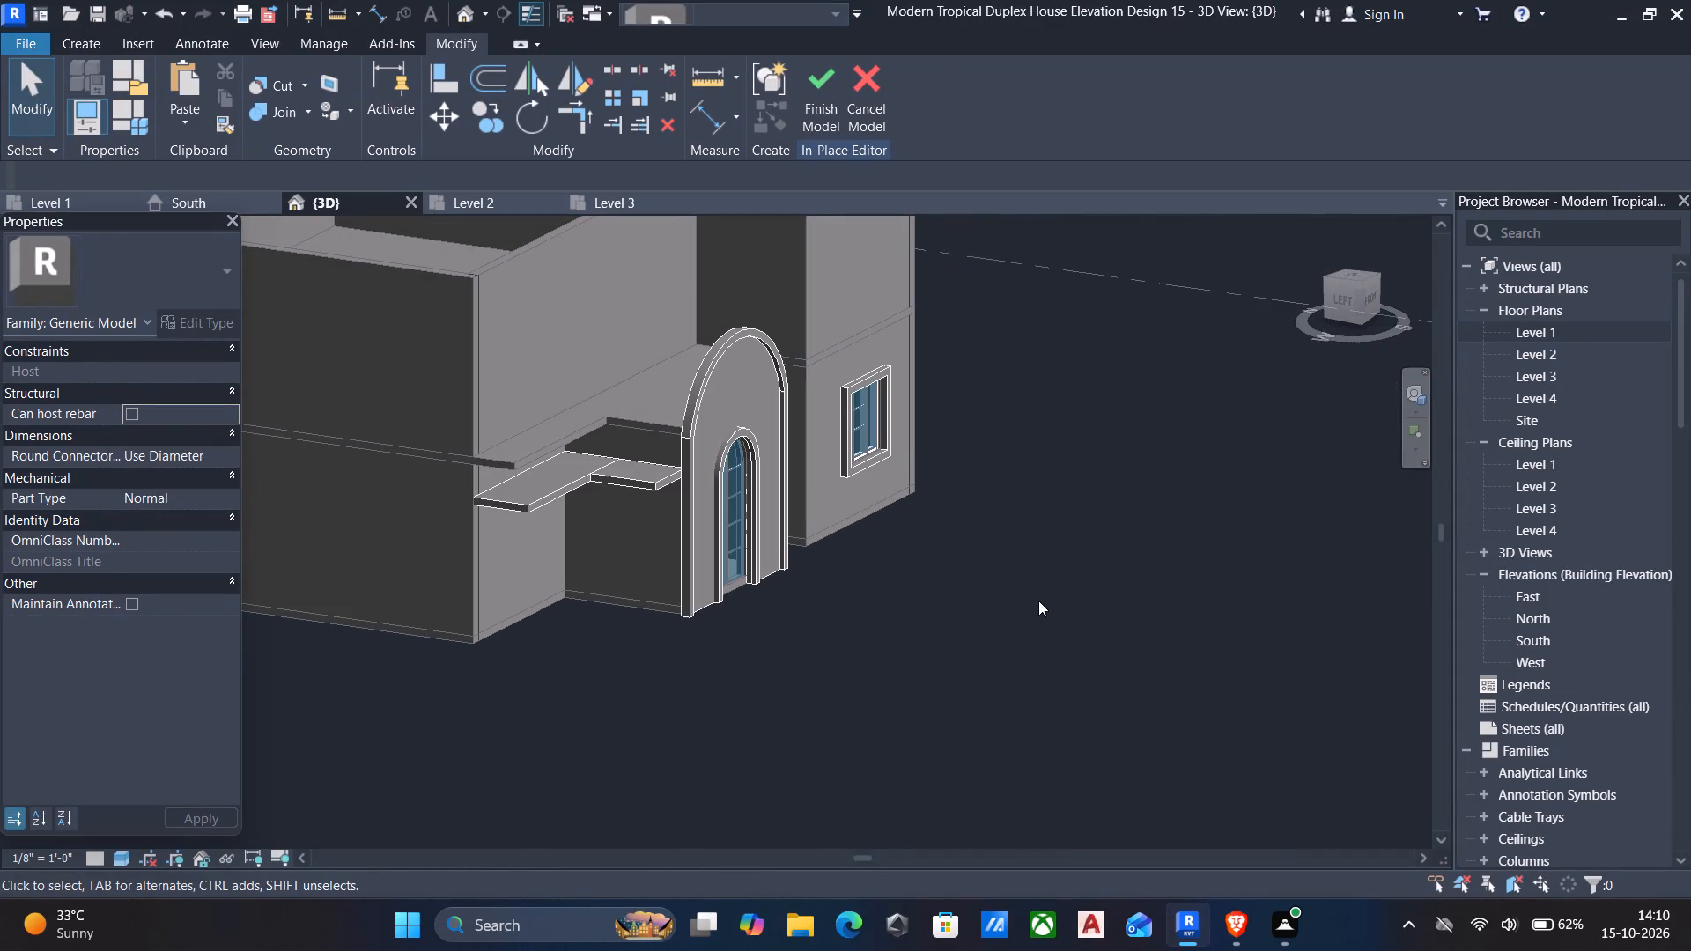
{"action": "middle_click_drag", "start_coordinate": [783, 542], "coordinate": [858, 679]}
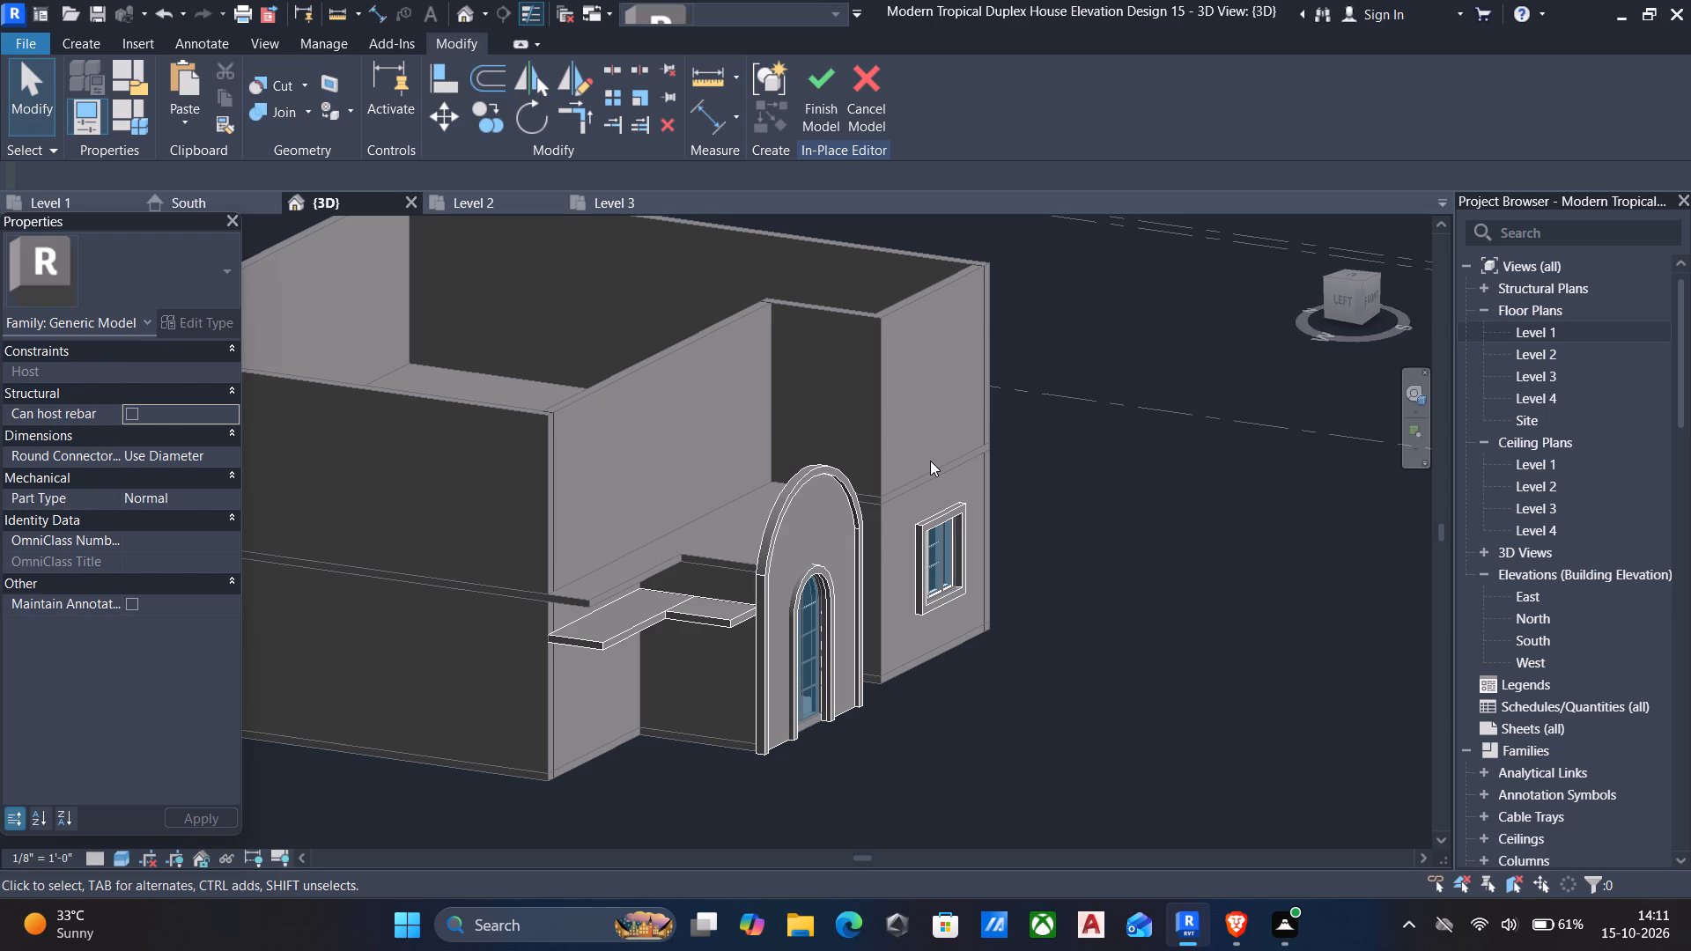
{"action": "left_click", "coordinate": [942, 558]}
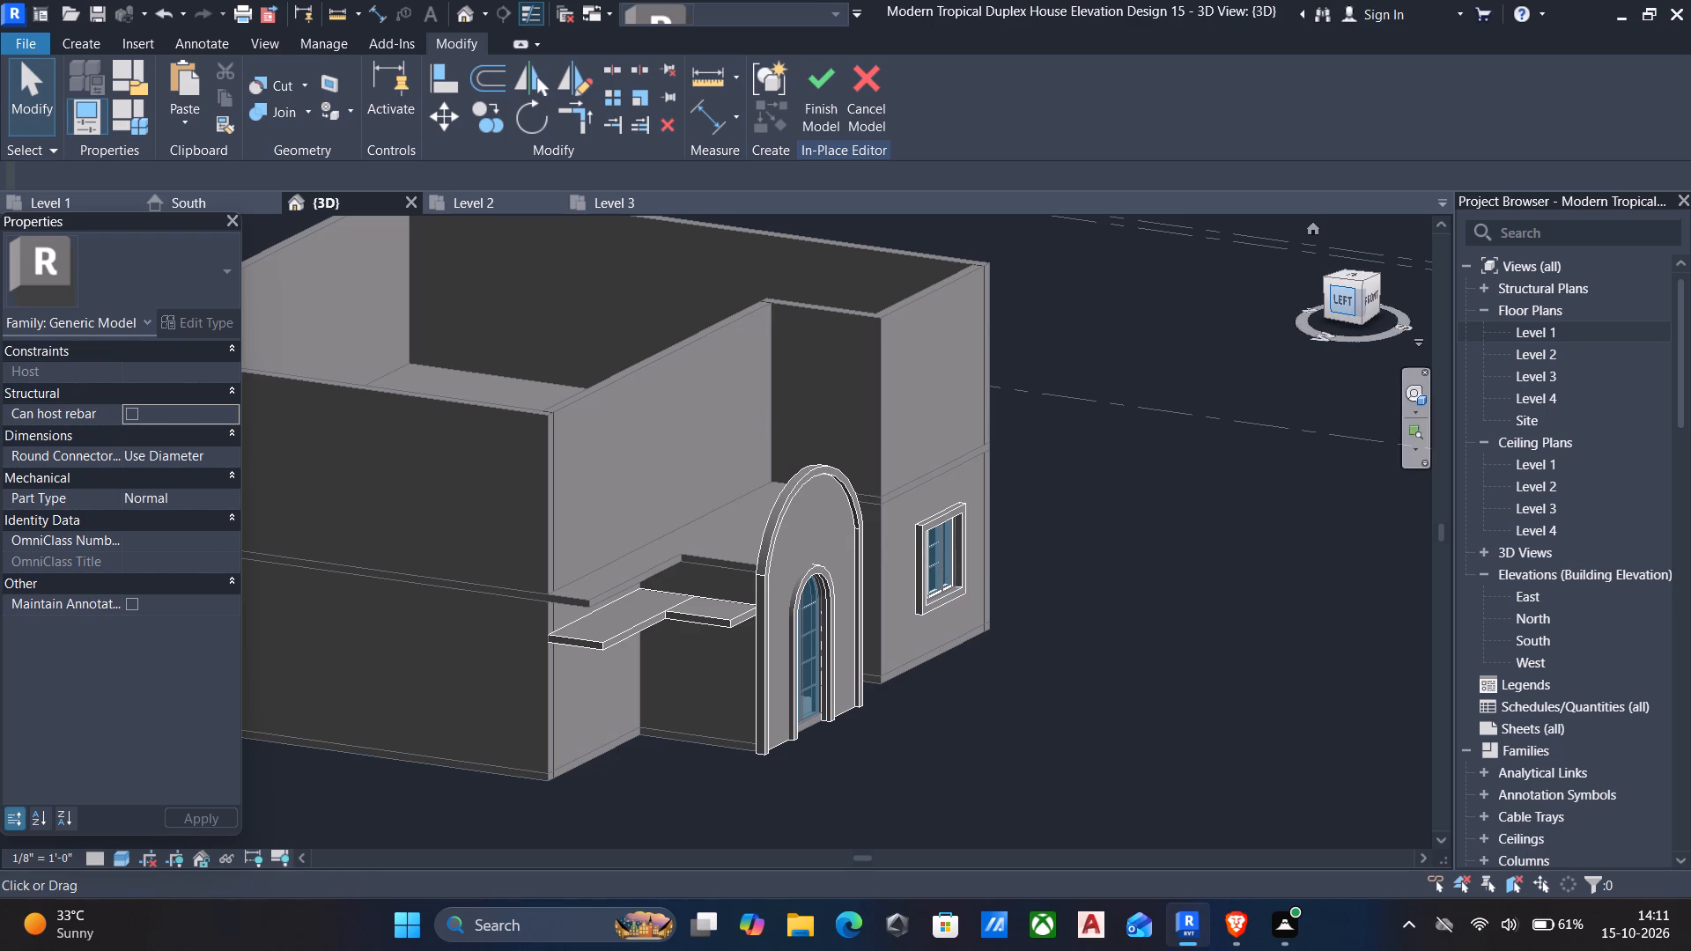
{"action": "left_click", "coordinate": [1367, 299]}
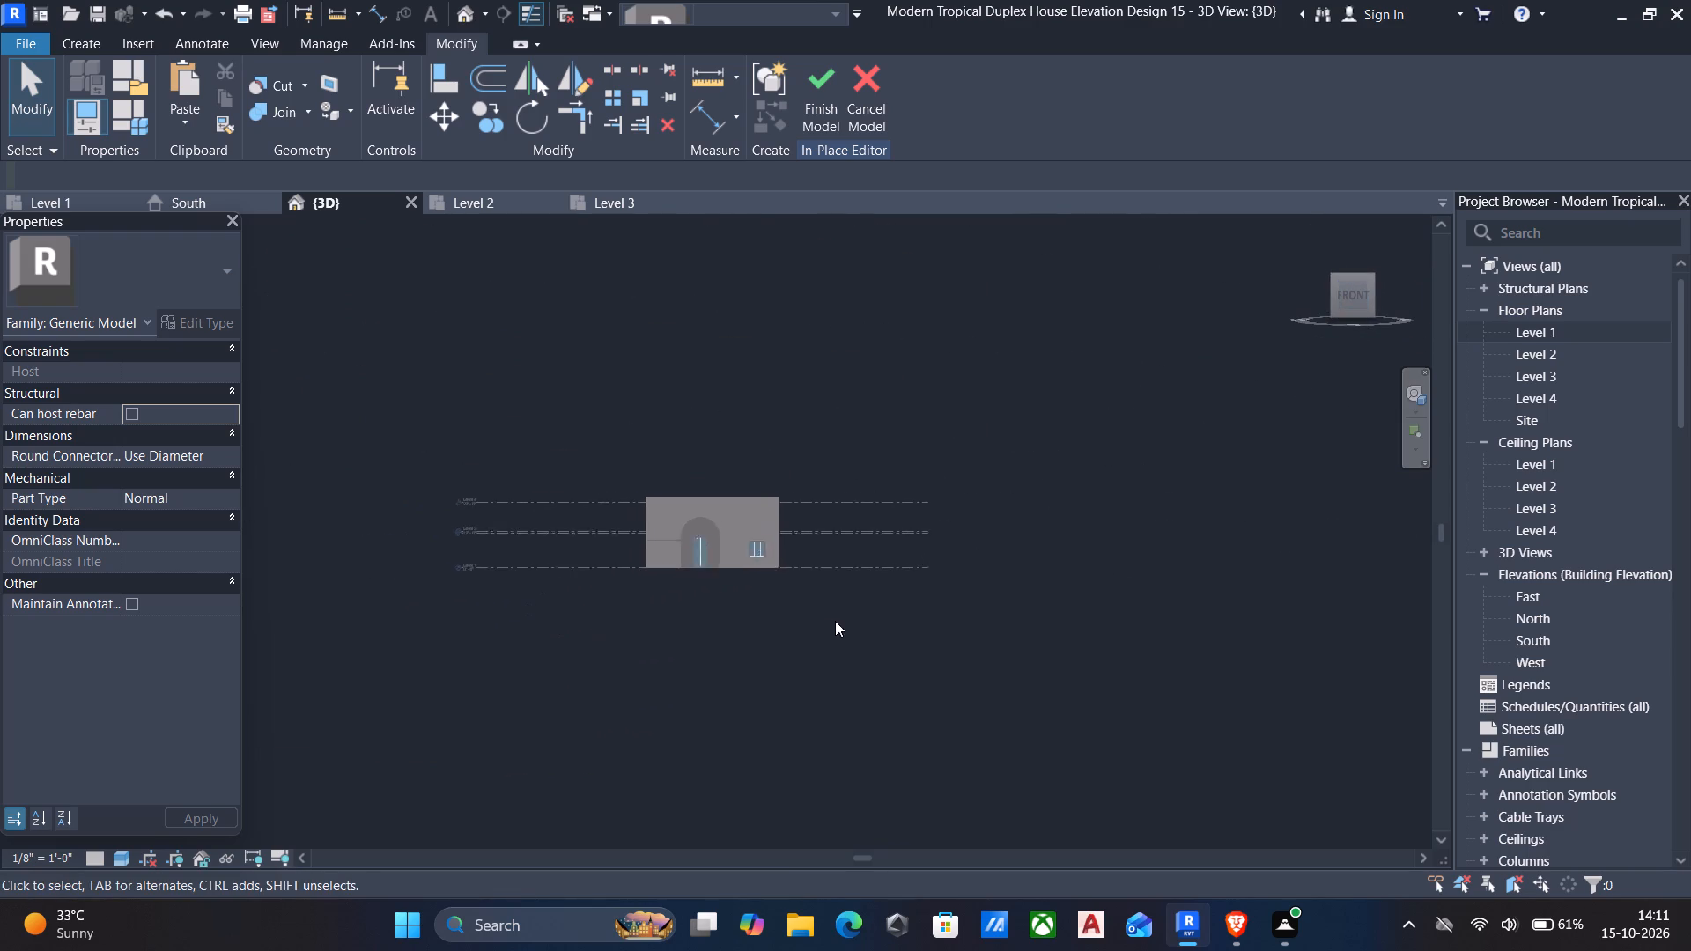
{"action": "scroll", "coordinate": [794, 541], "scroll_direction": "up", "scroll_amount": 4}
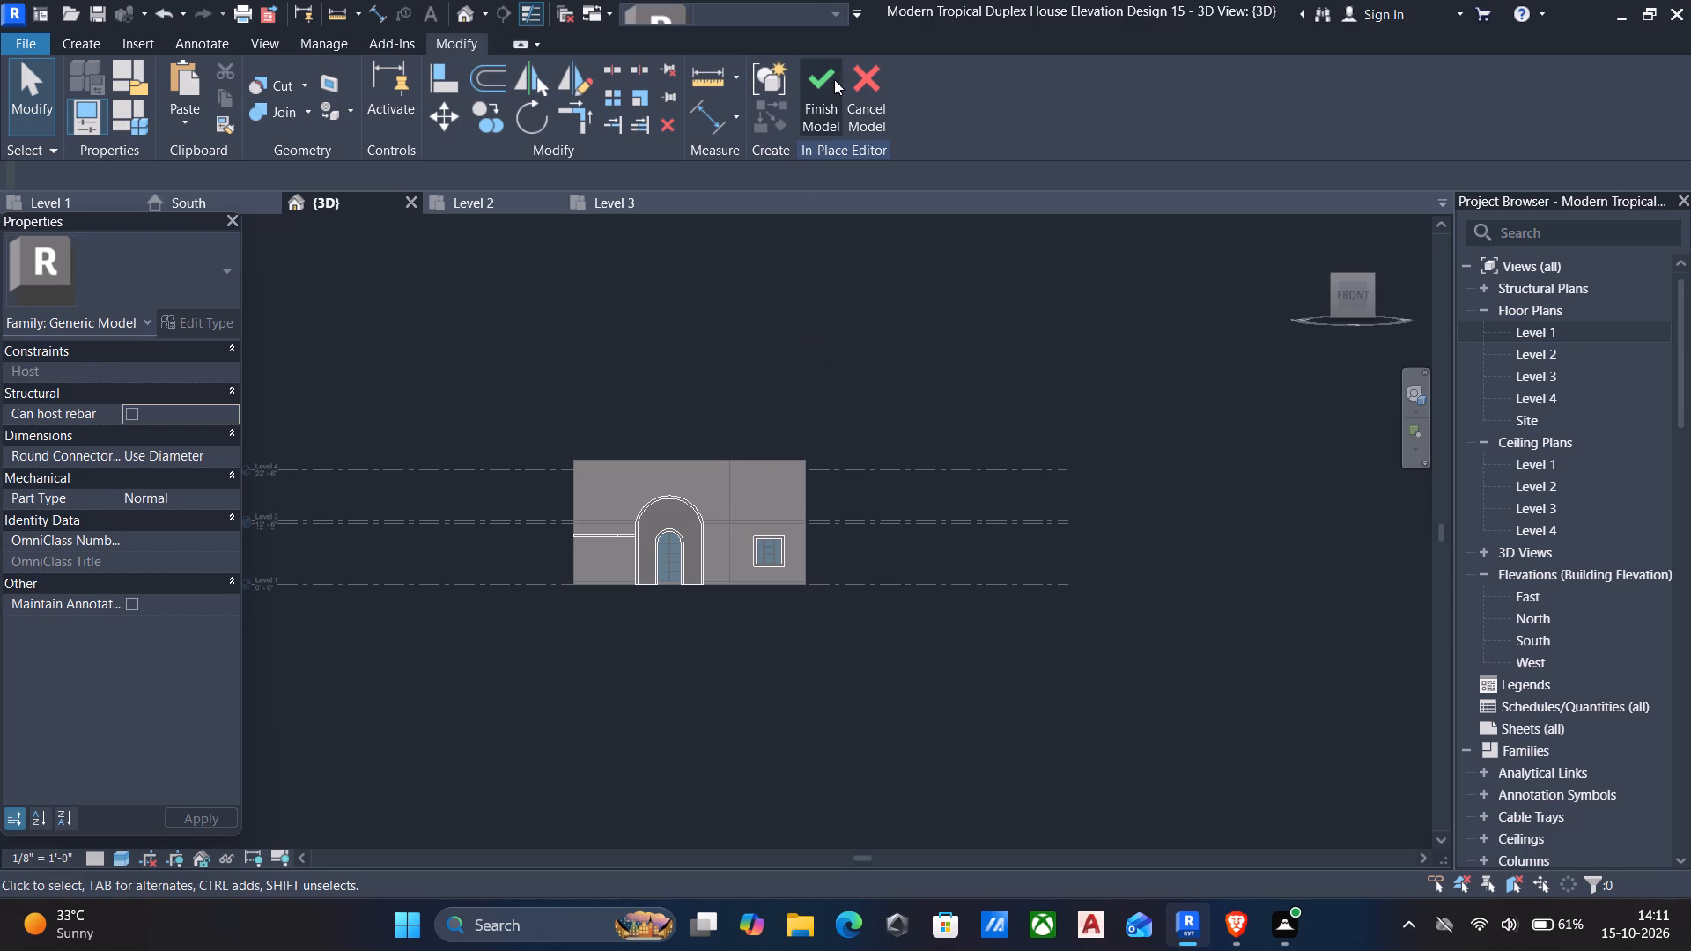
{"action": "left_click", "coordinate": [834, 79]}
Copy the ground-floor curtain-wall window and paste it aligned to Level 3.
{"action": "scroll", "coordinate": [785, 559], "scroll_direction": "up", "scroll_amount": 4}
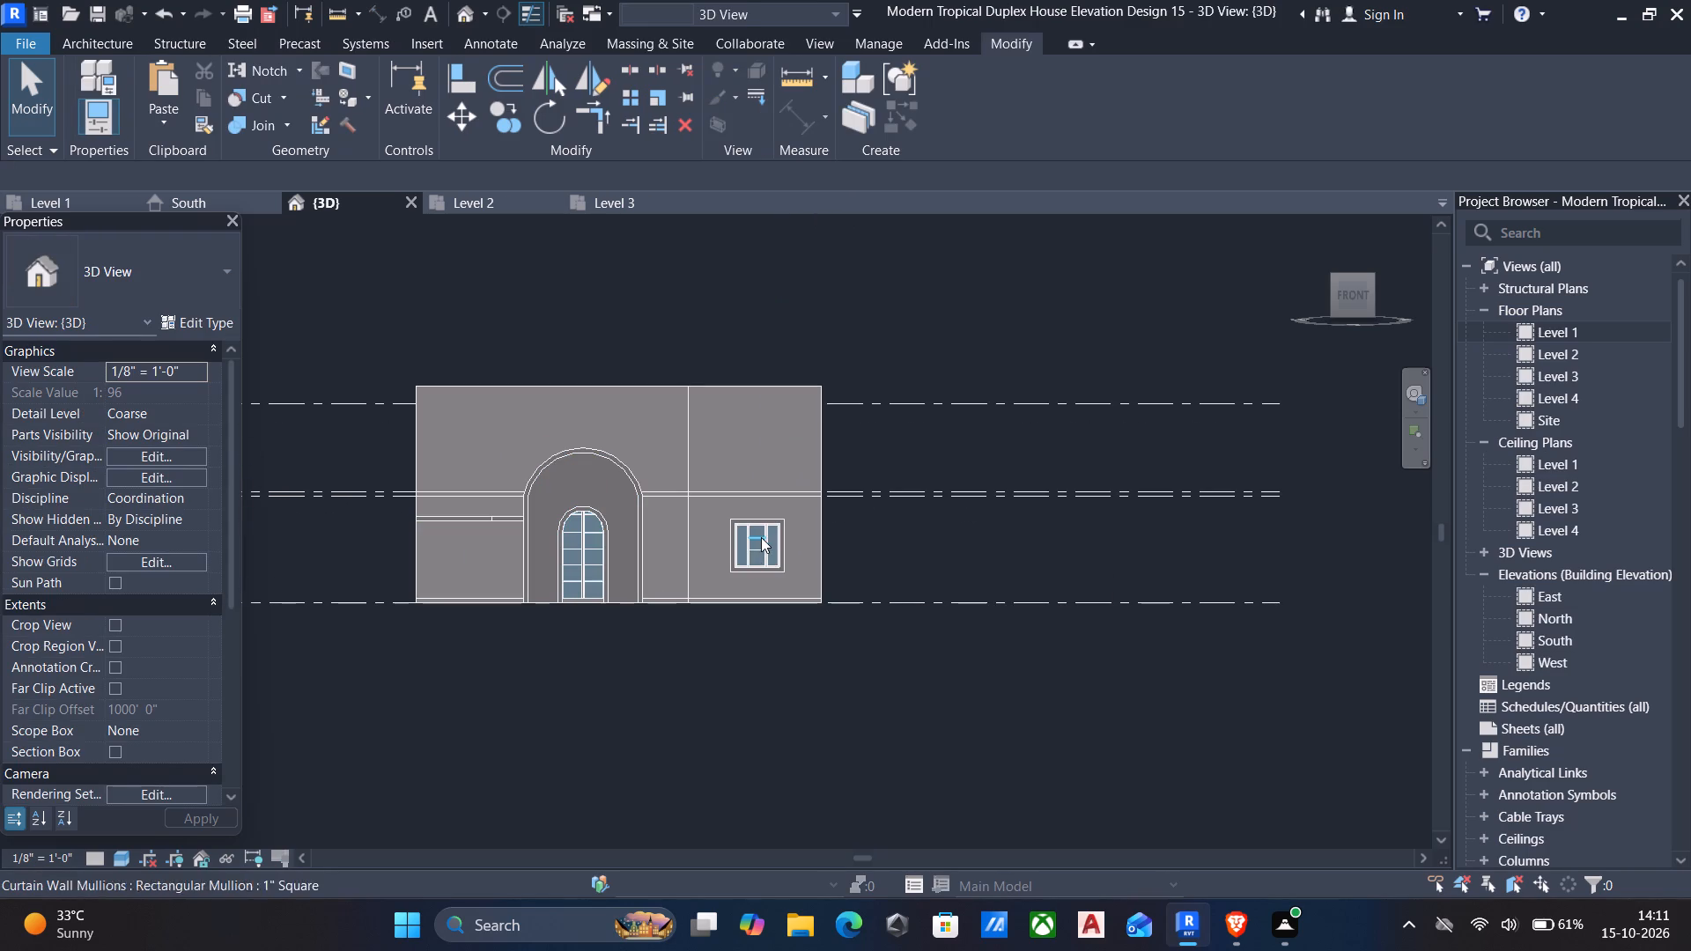
{"action": "scroll", "coordinate": [755, 557], "scroll_direction": "up", "scroll_amount": 4}
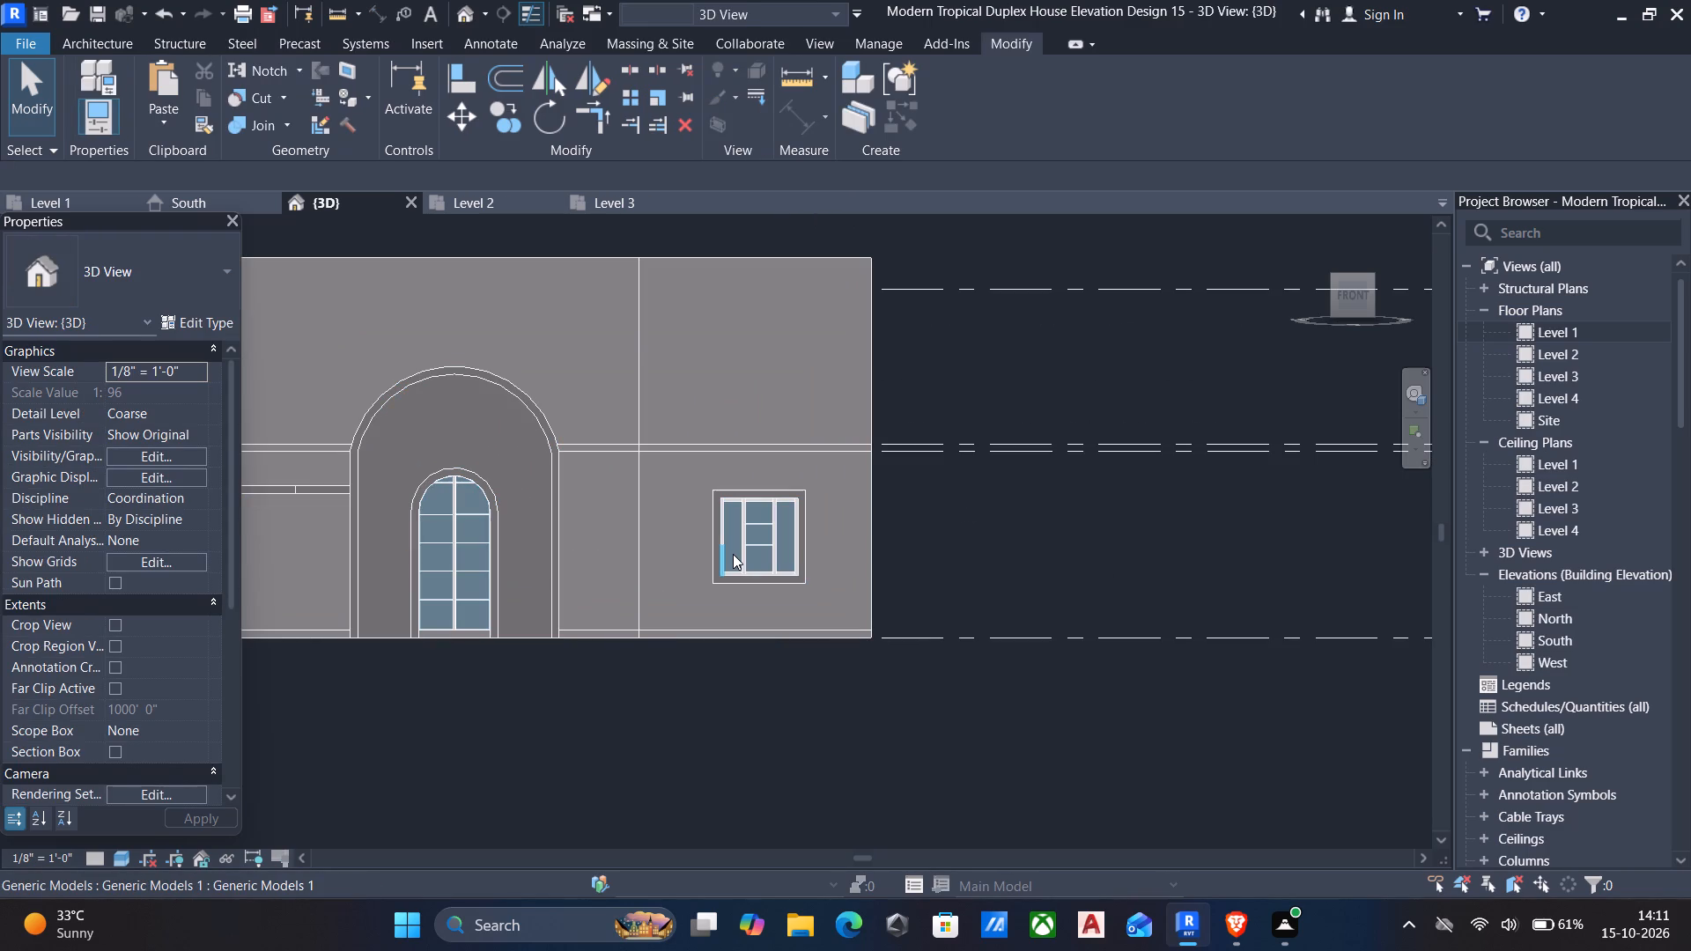
{"action": "scroll", "coordinate": [733, 554], "scroll_direction": "down", "scroll_amount": 2}
{"action": "middle_click_drag", "start_coordinate": [737, 554], "coordinate": [749, 589], "text": "shift"}
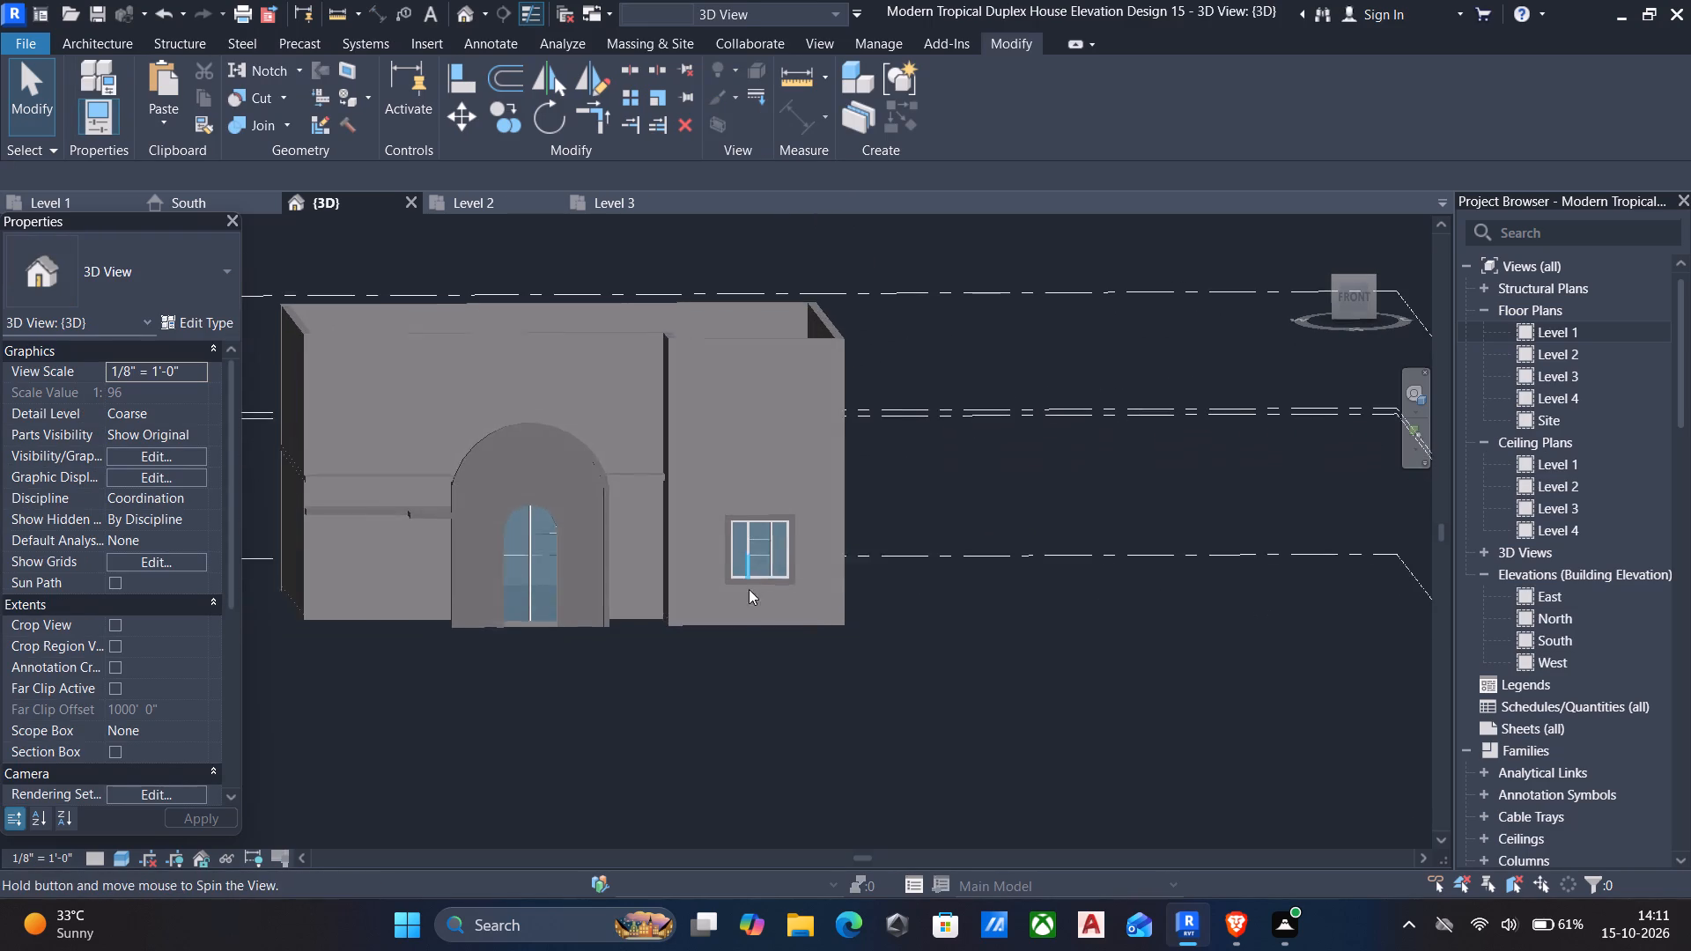
{"action": "left_click", "coordinate": [741, 550]}
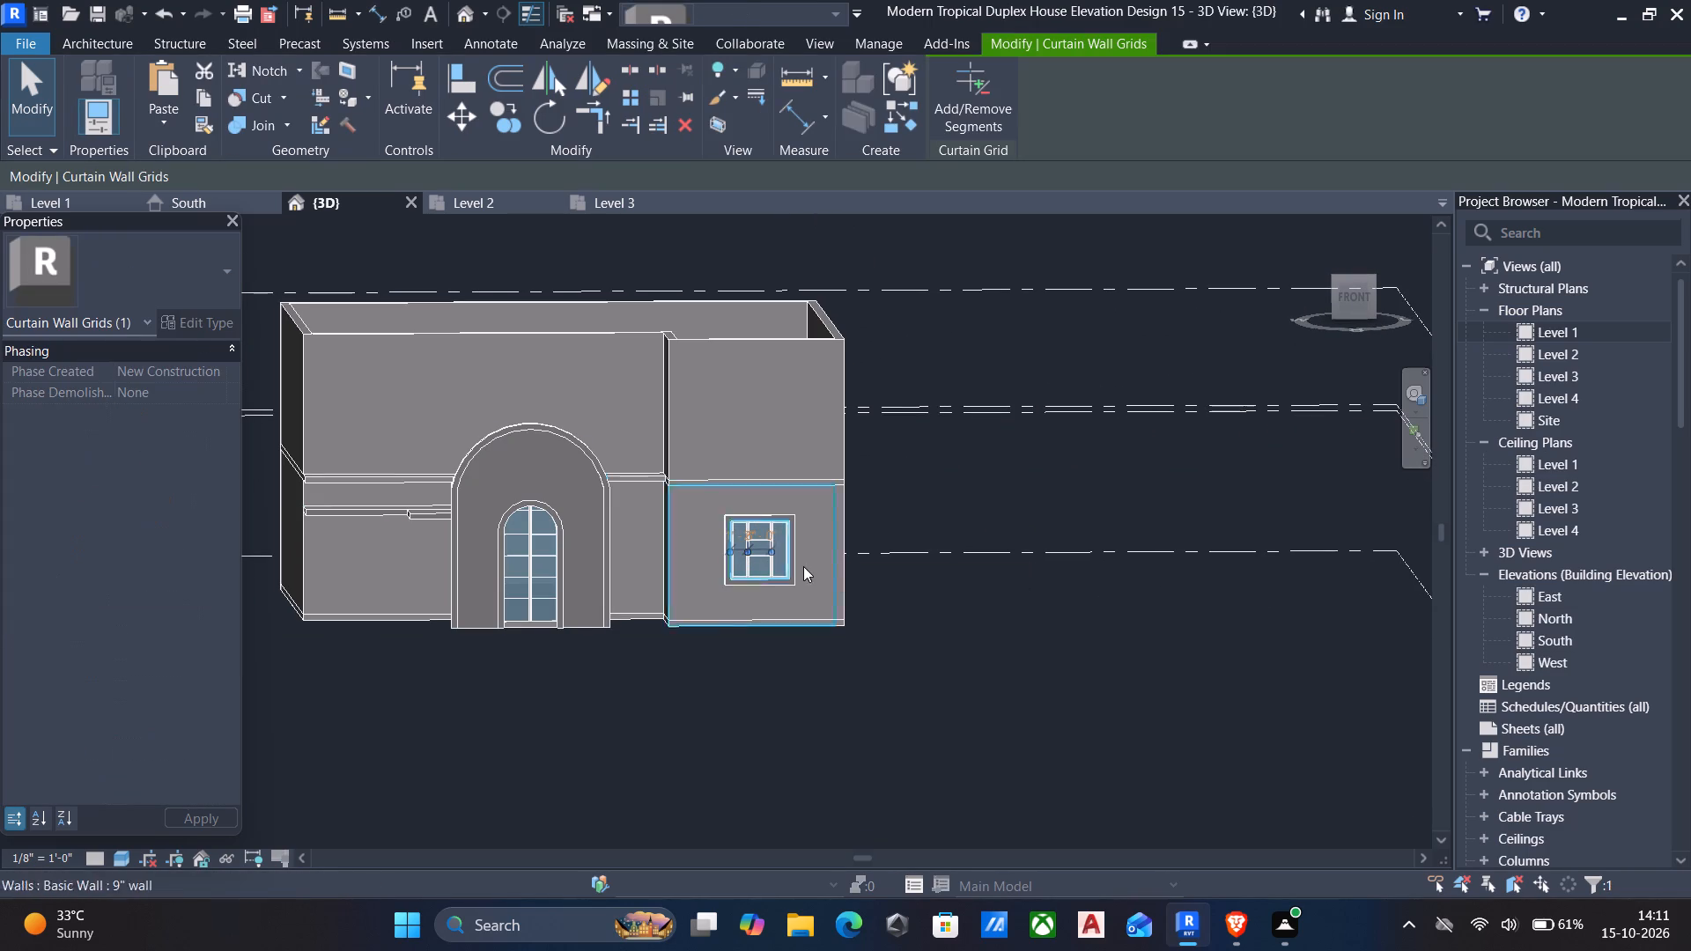
{"action": "key", "text": "Escape"}
{"action": "scroll", "coordinate": [743, 560], "scroll_direction": "up", "scroll_amount": 4}
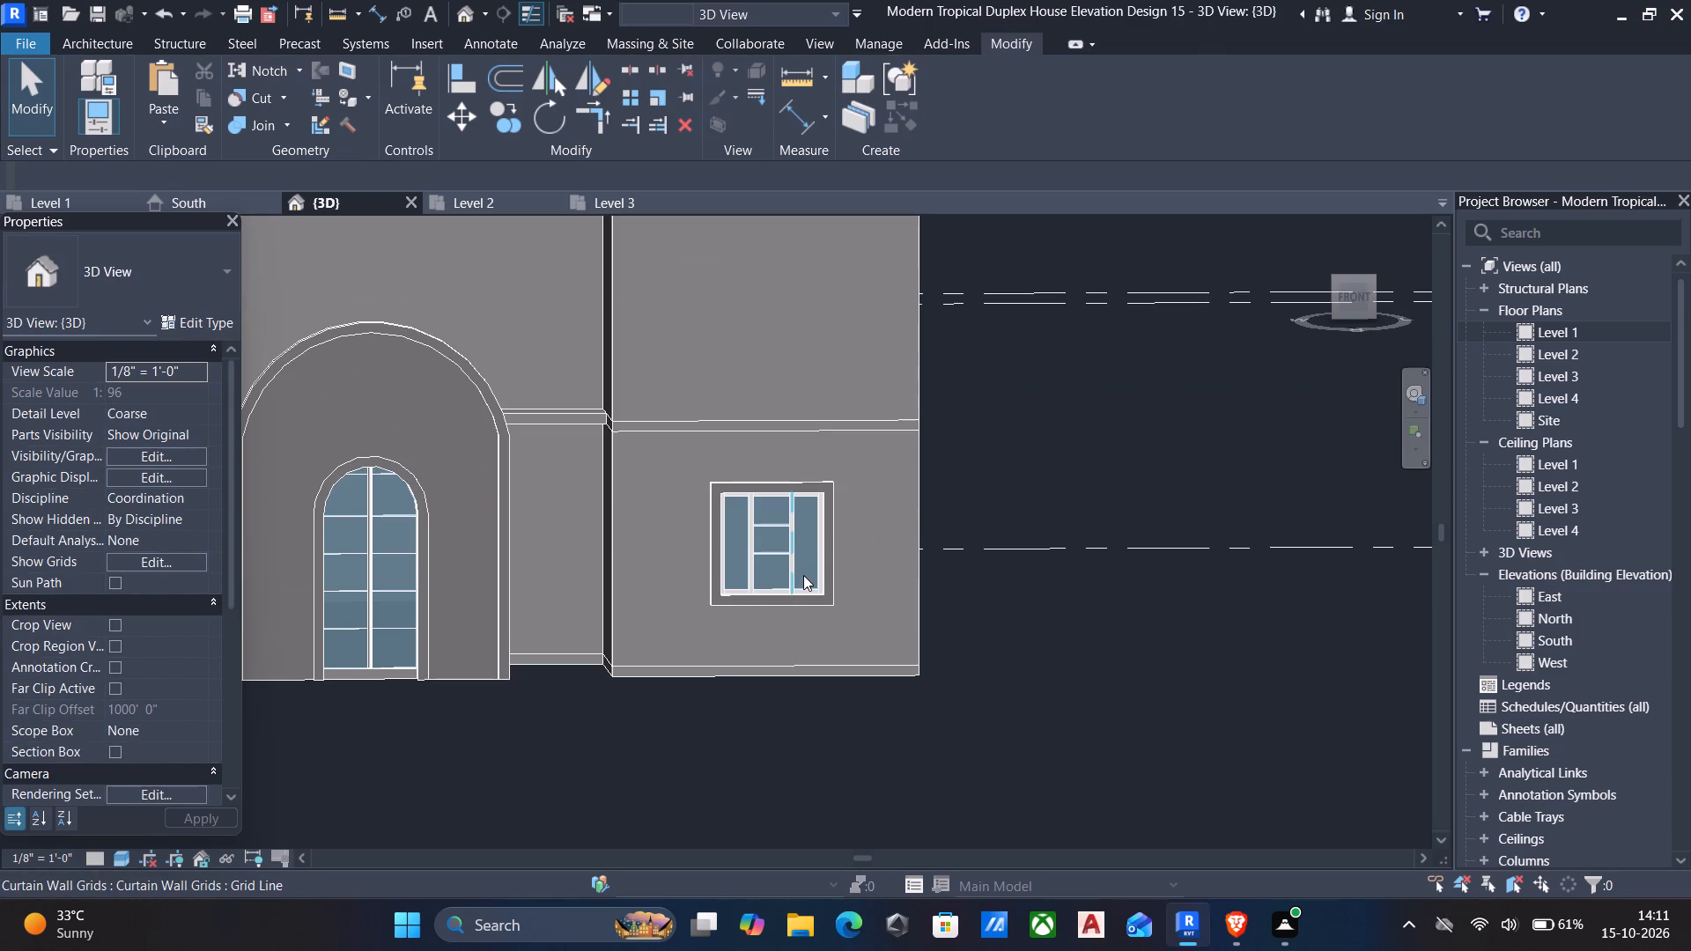
{"action": "left_click", "coordinate": [803, 575]}
{"action": "key", "text": "Escape"}
{"action": "left_click", "coordinate": [810, 579]}
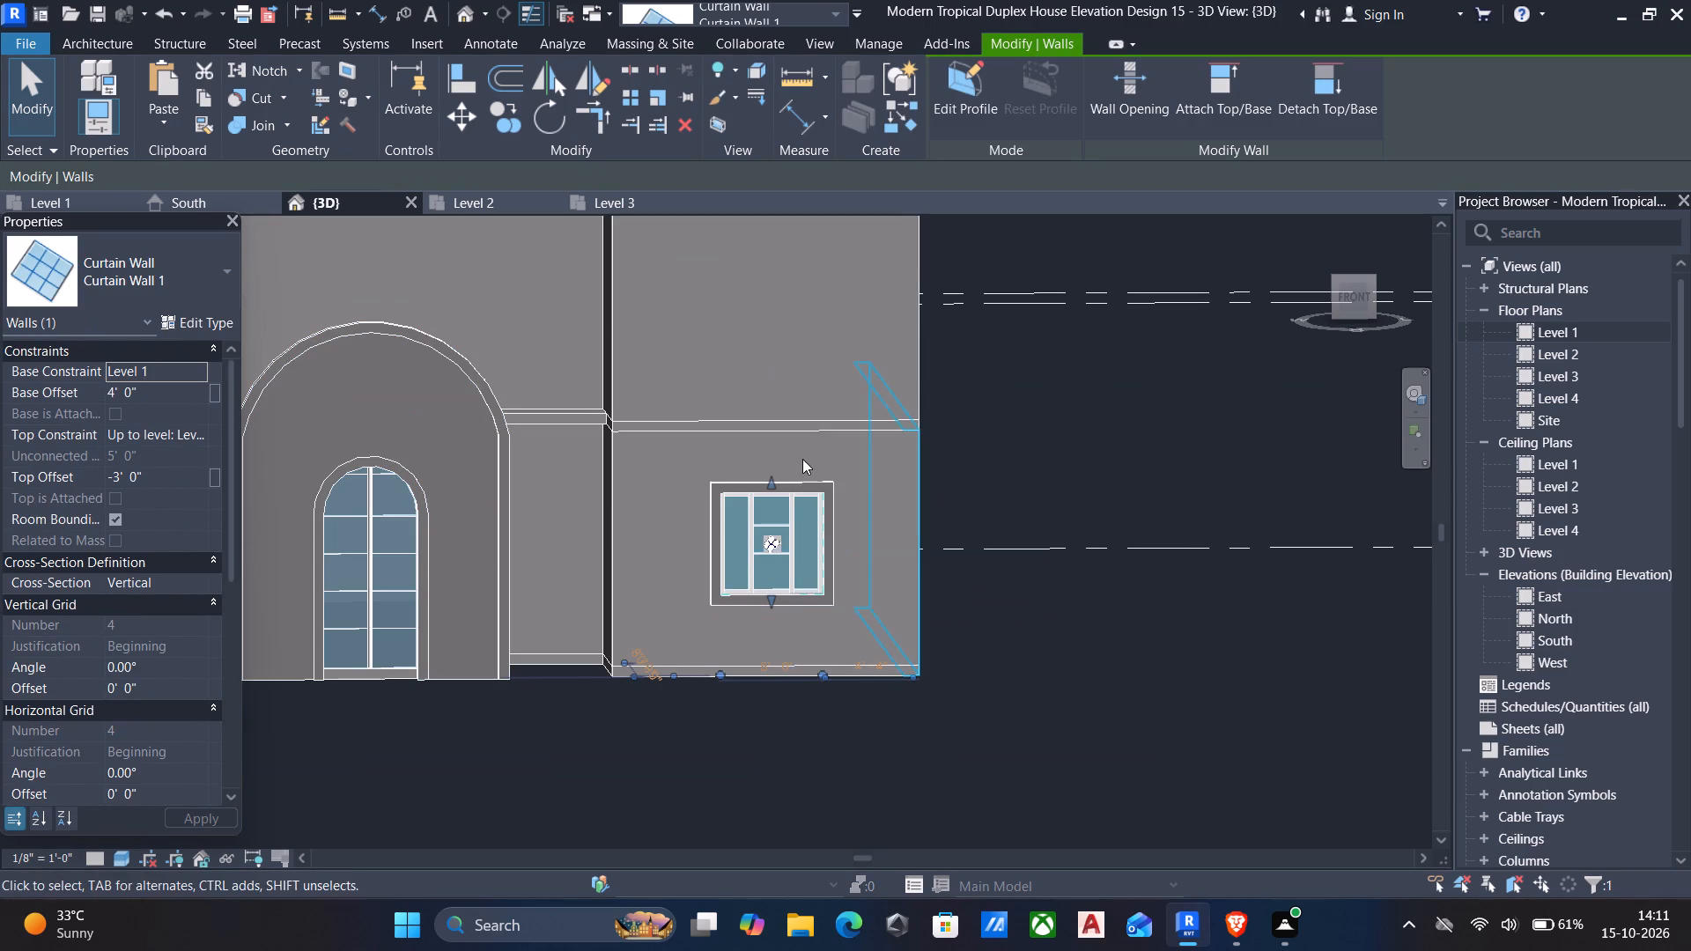
{"action": "left_click", "coordinate": [200, 95]}
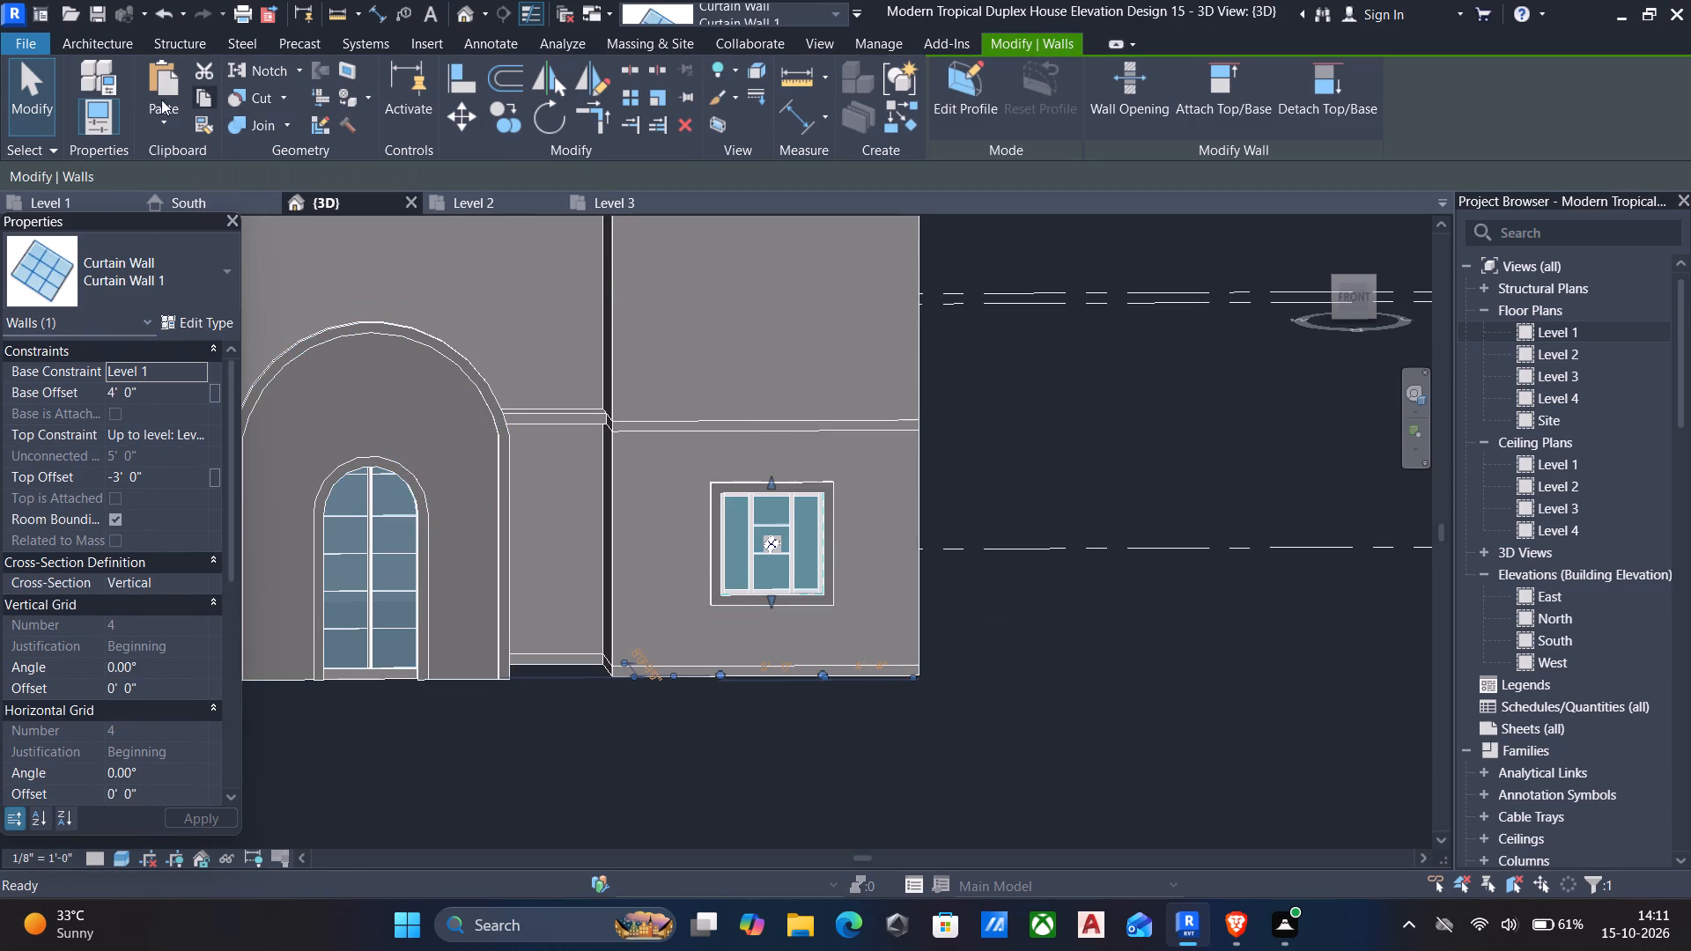
{"action": "left_click", "coordinate": [174, 129]}
{"action": "left_click", "coordinate": [215, 207]}
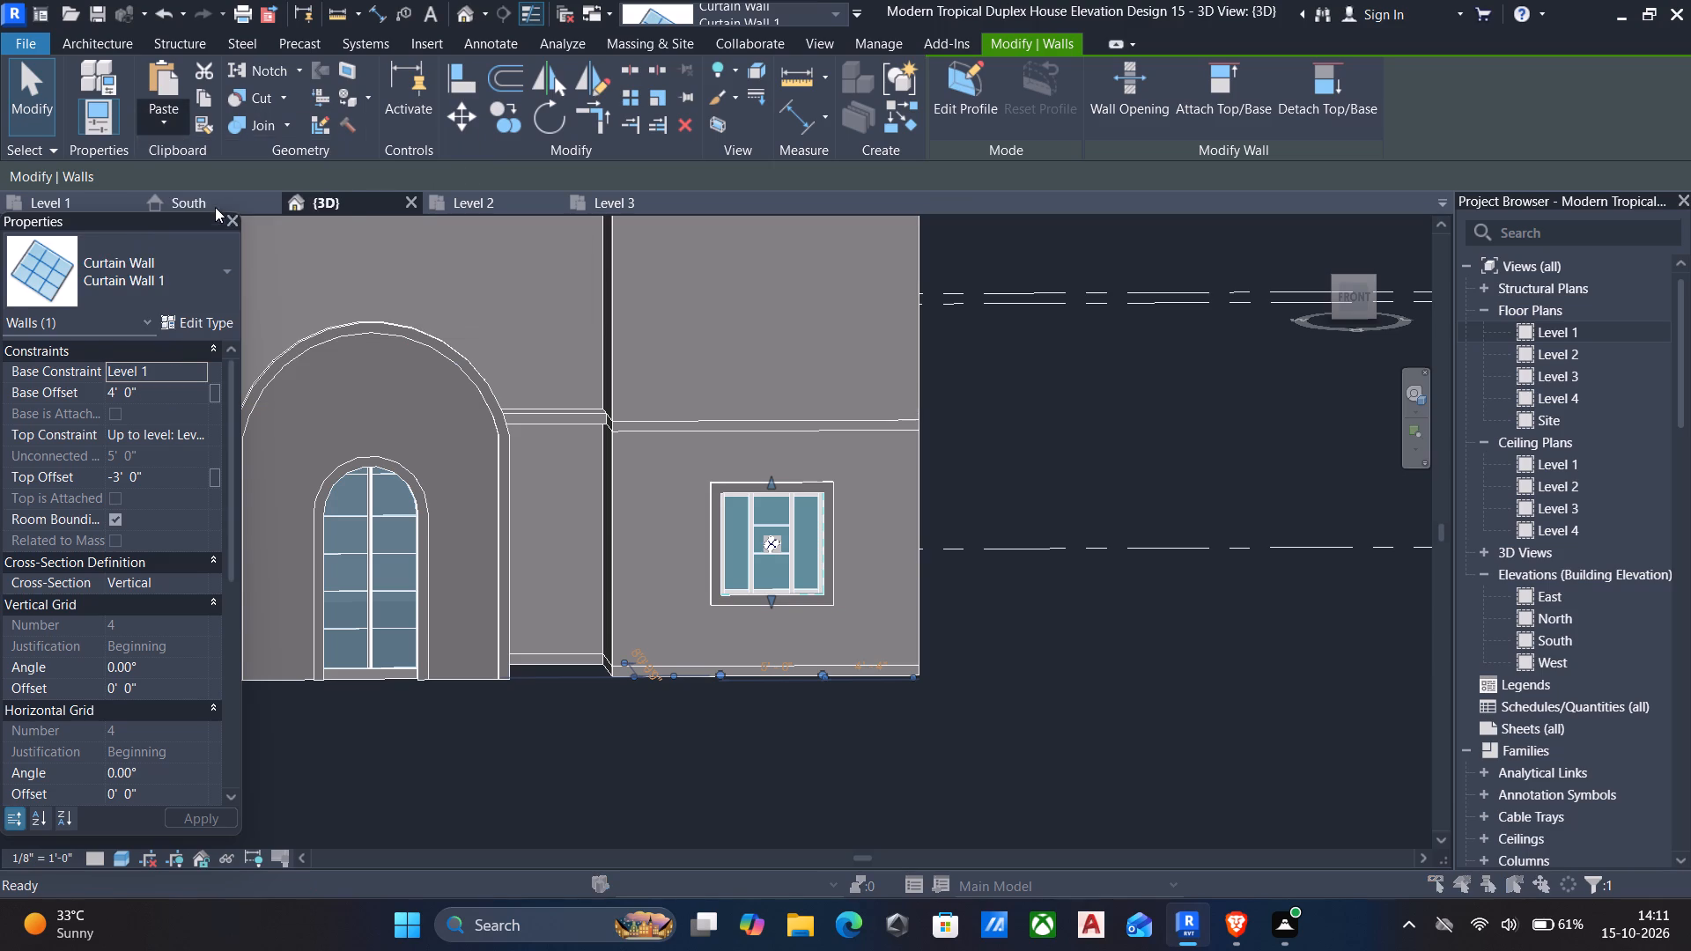
{"action": "left_click", "coordinate": [742, 350]}
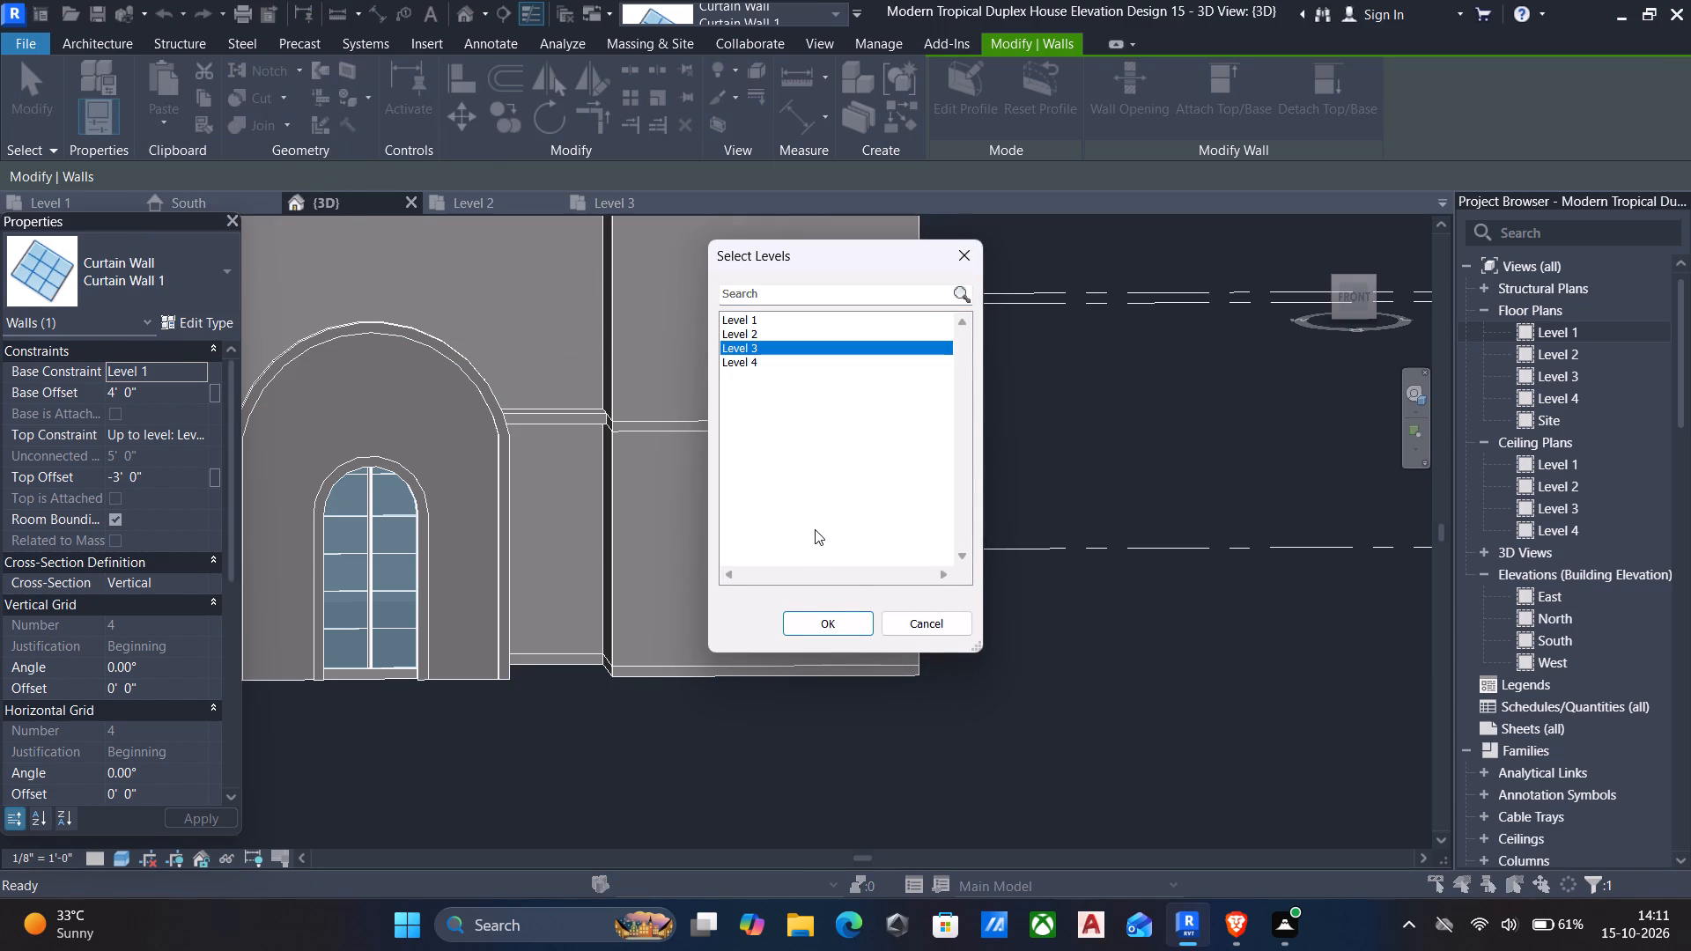
{"action": "left_click", "coordinate": [821, 627]}
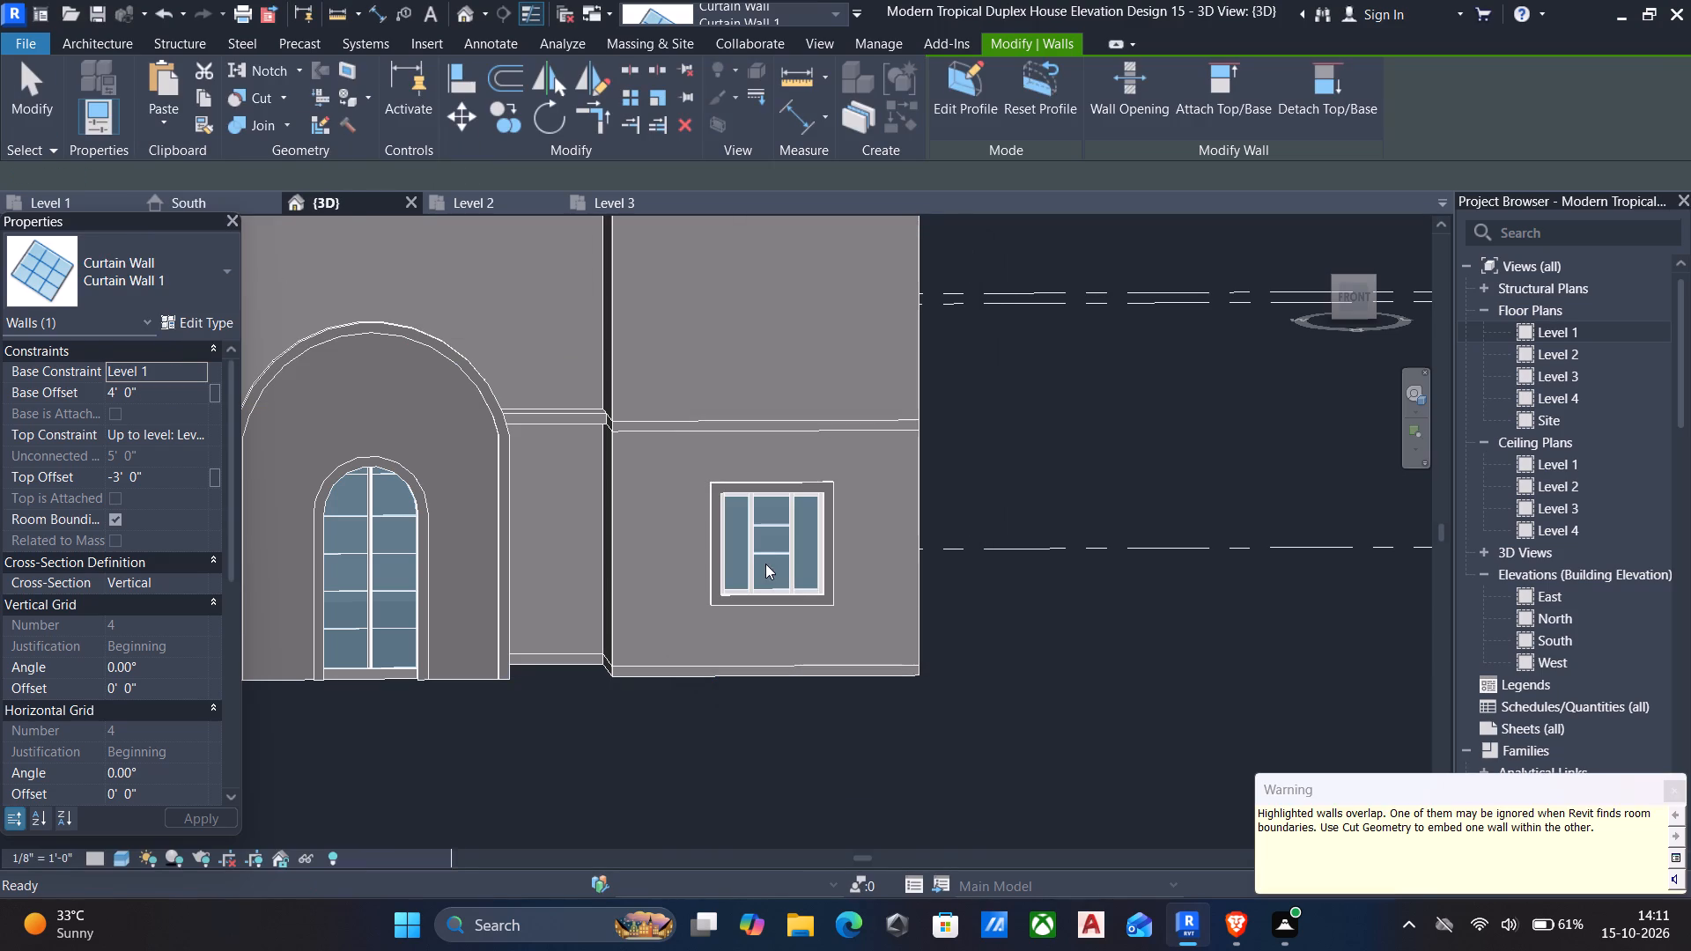
Open the Level 3 floor plan.
{"action": "double_click", "coordinate": [1569, 368]}
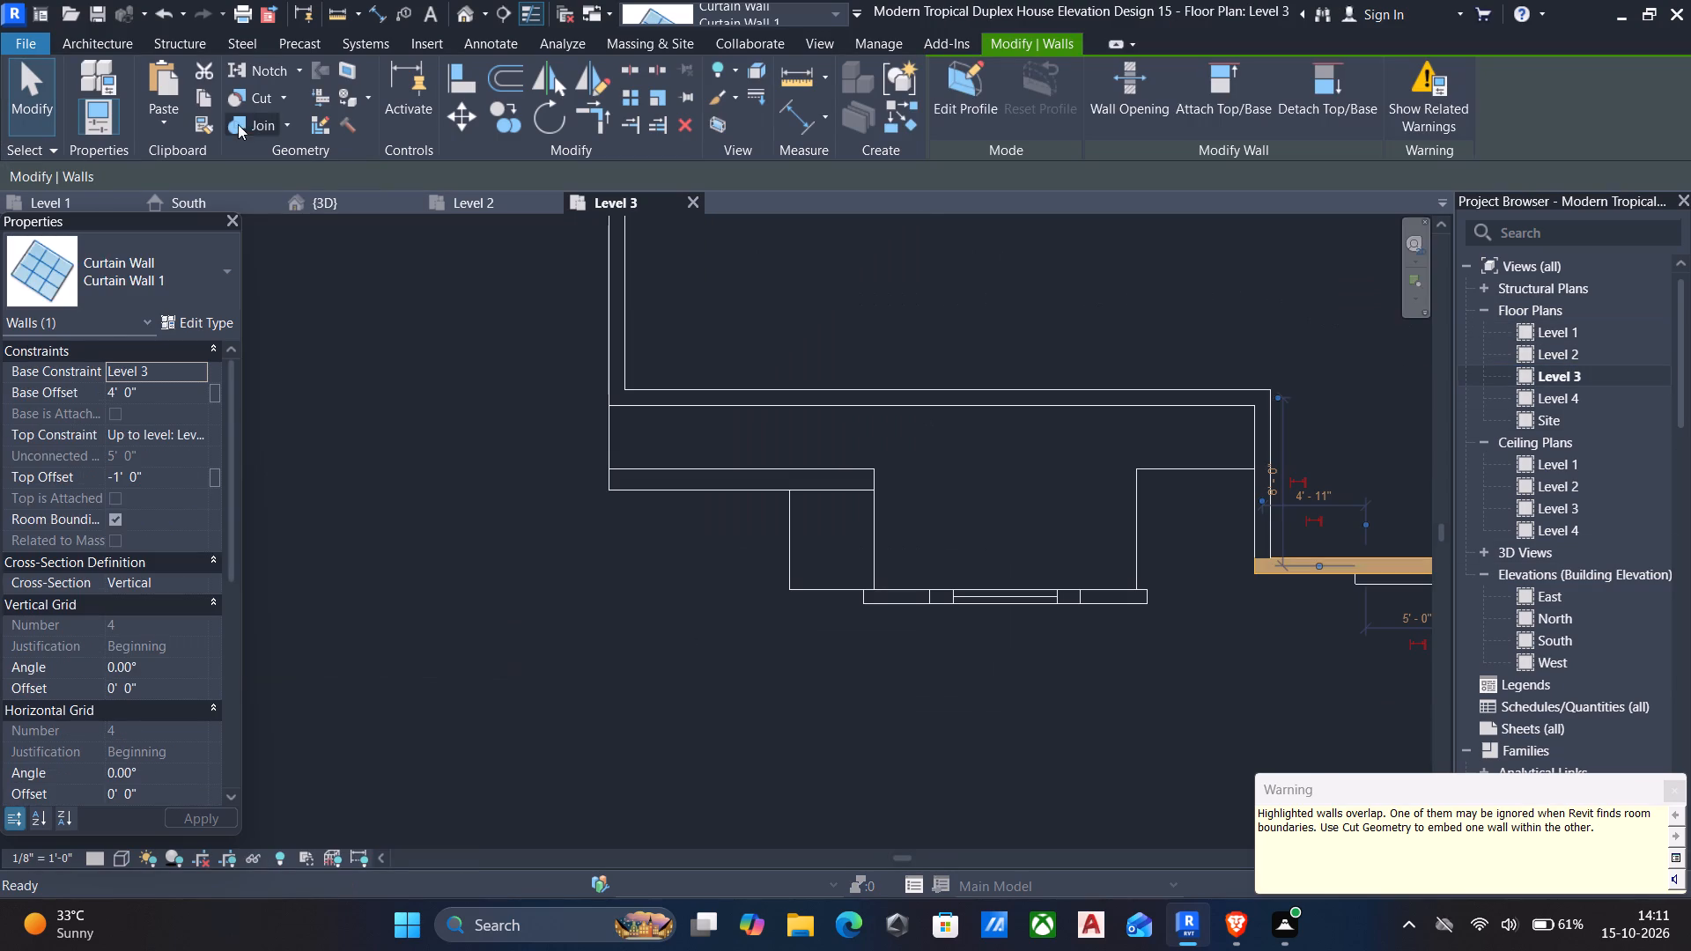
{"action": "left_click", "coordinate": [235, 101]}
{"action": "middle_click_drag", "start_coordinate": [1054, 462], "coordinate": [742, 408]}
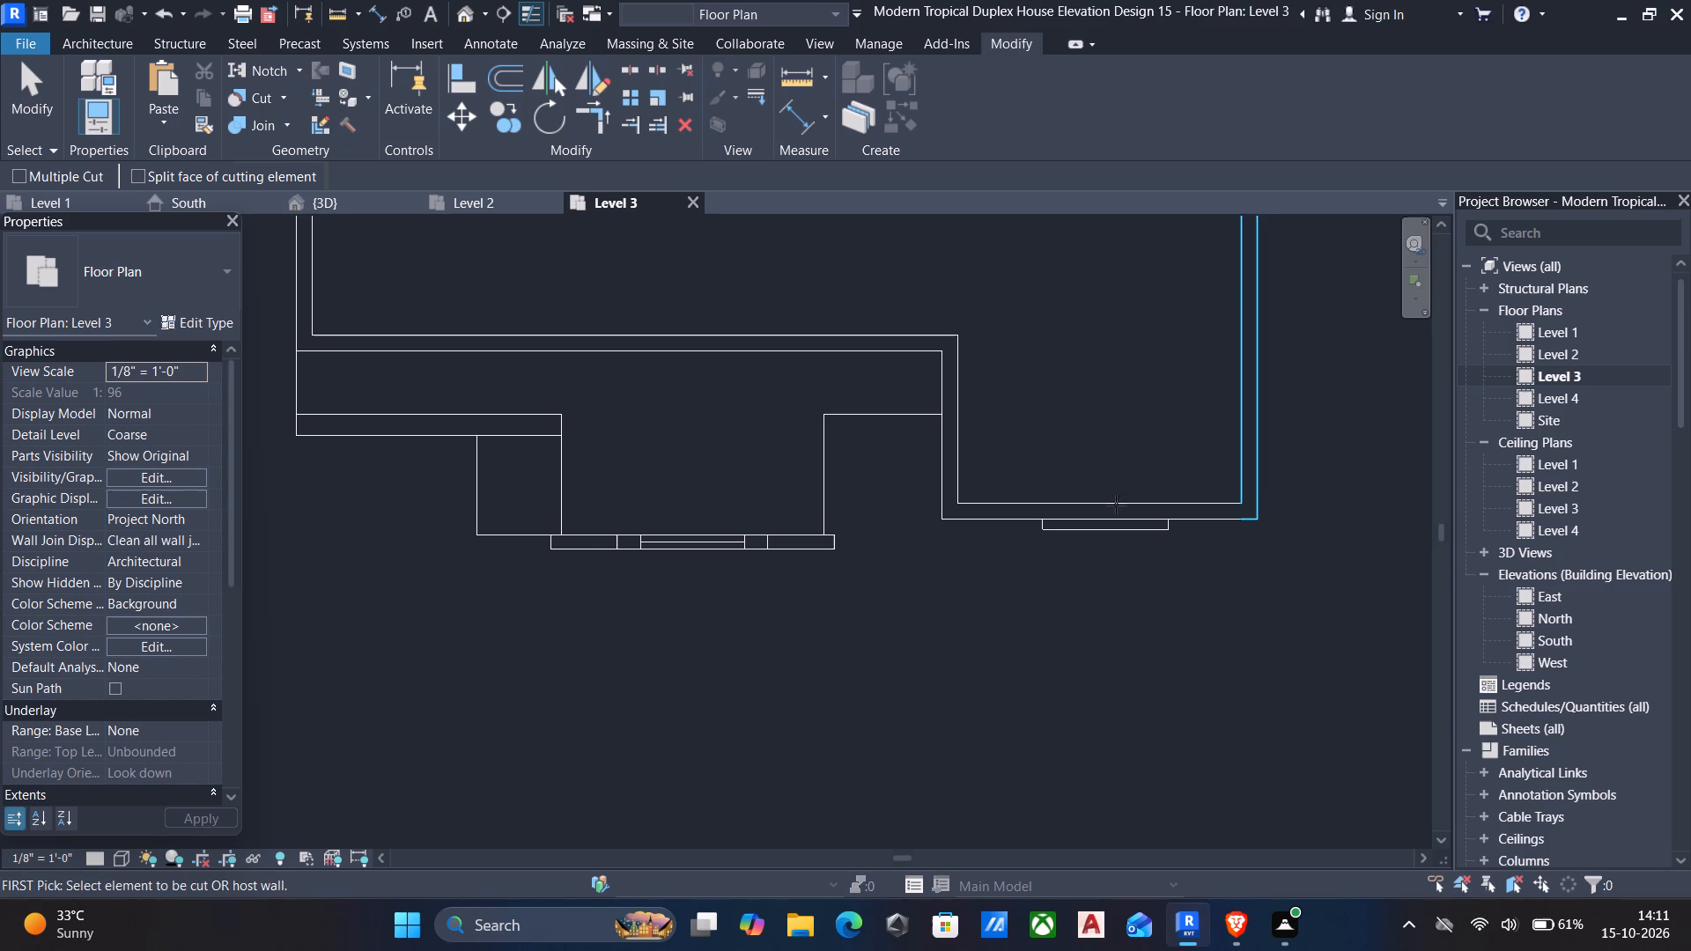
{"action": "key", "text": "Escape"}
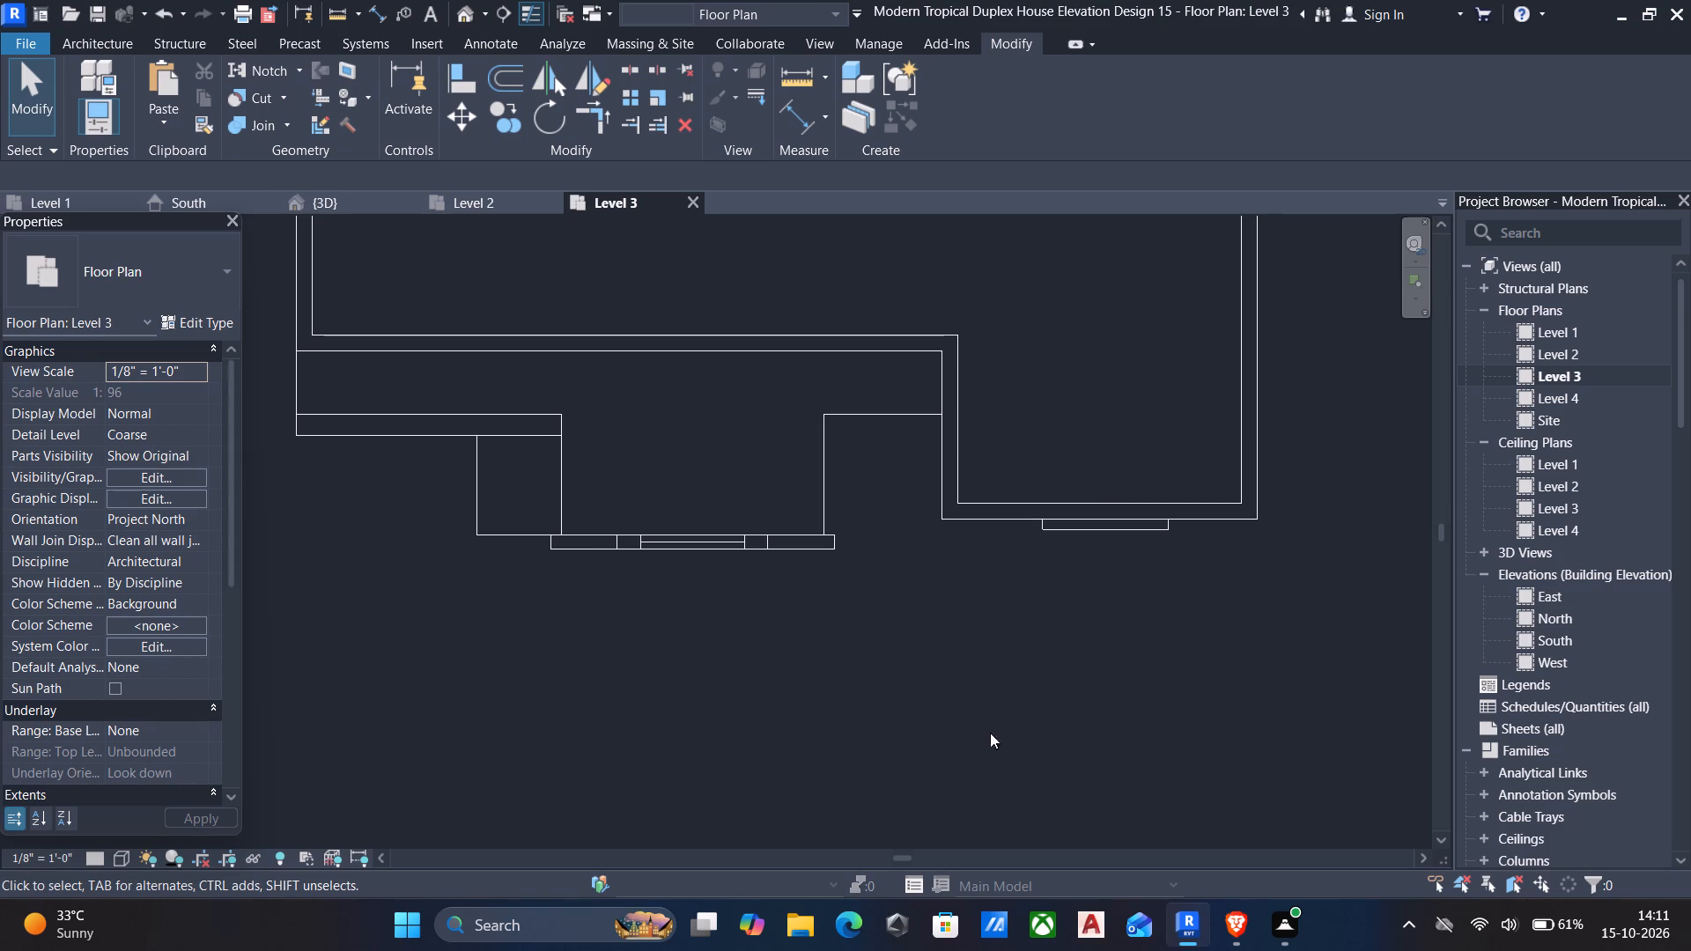
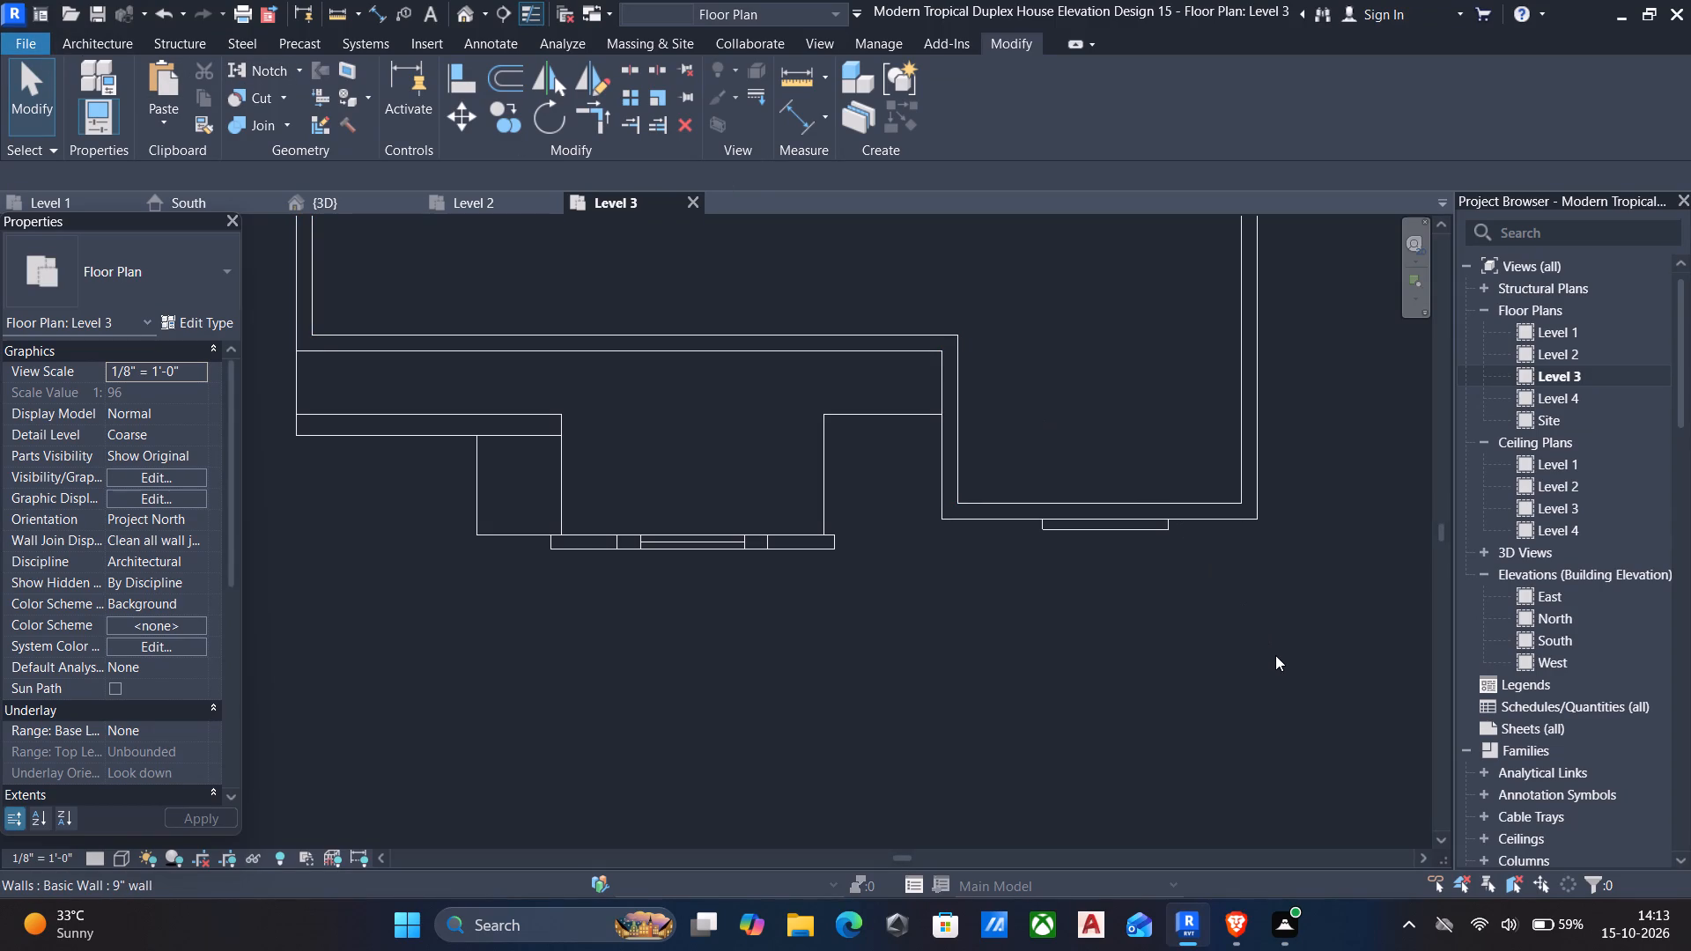
Examine the pasted upper-storey curtain-wall window and its host wall in the Level 3 and Level 2 plans and the 3D view.
{"action": "middle_click_drag", "start_coordinate": [962, 532], "coordinate": [1099, 615]}
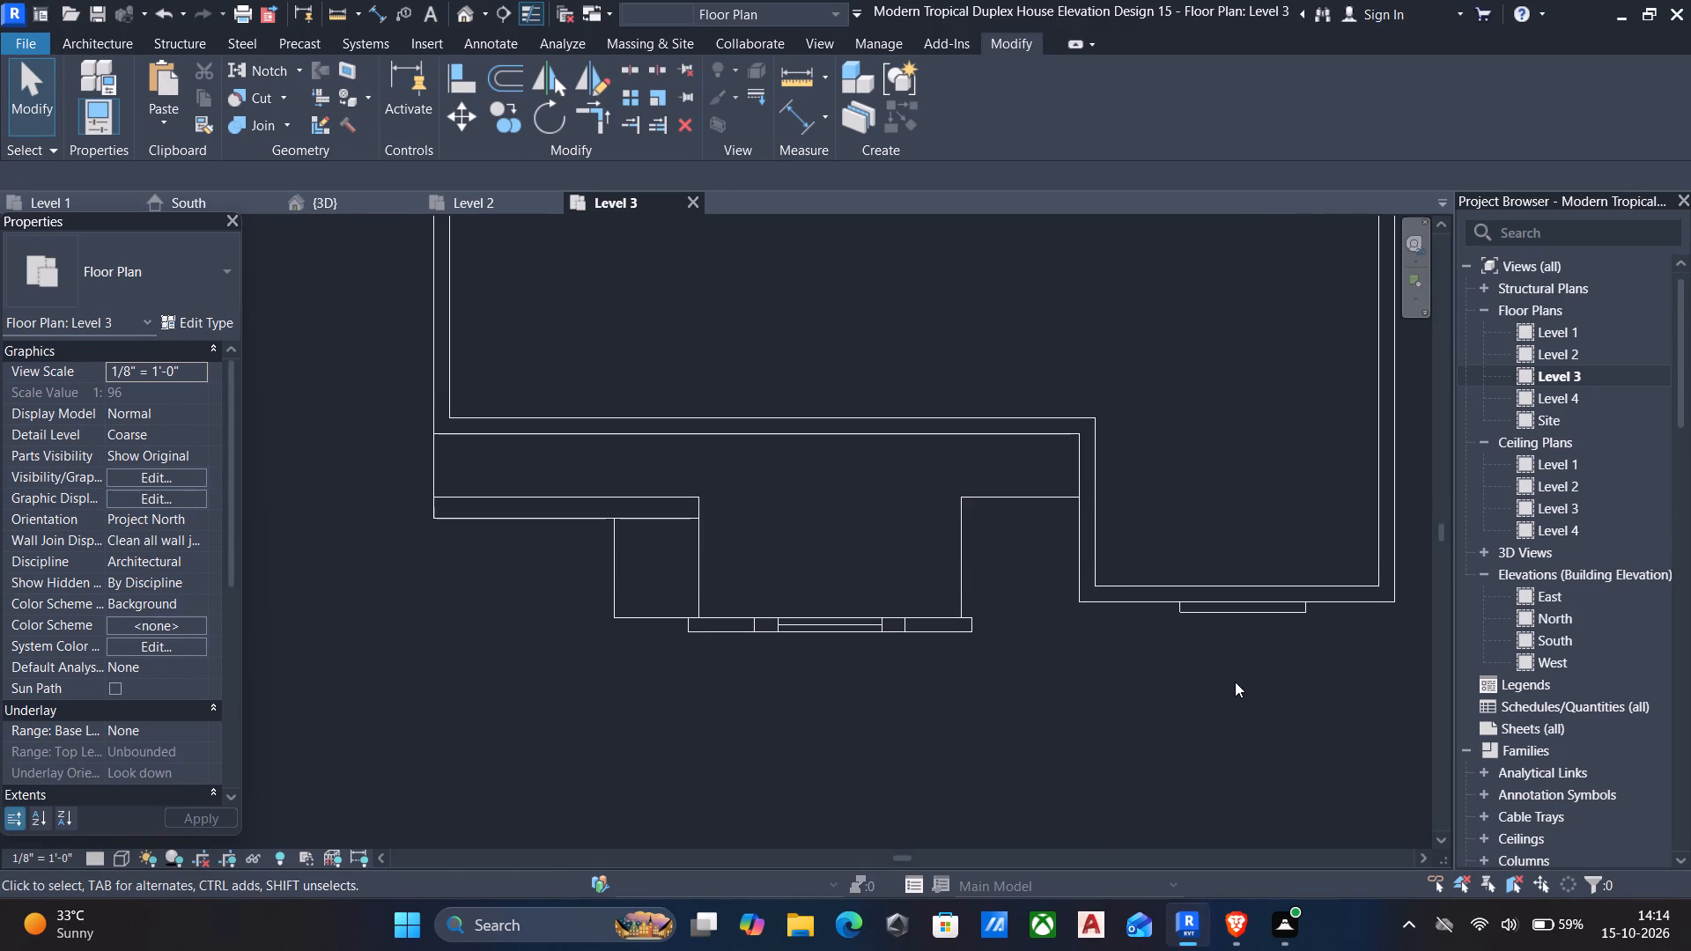
{"action": "middle_click_drag", "start_coordinate": [1155, 681], "coordinate": [968, 615]}
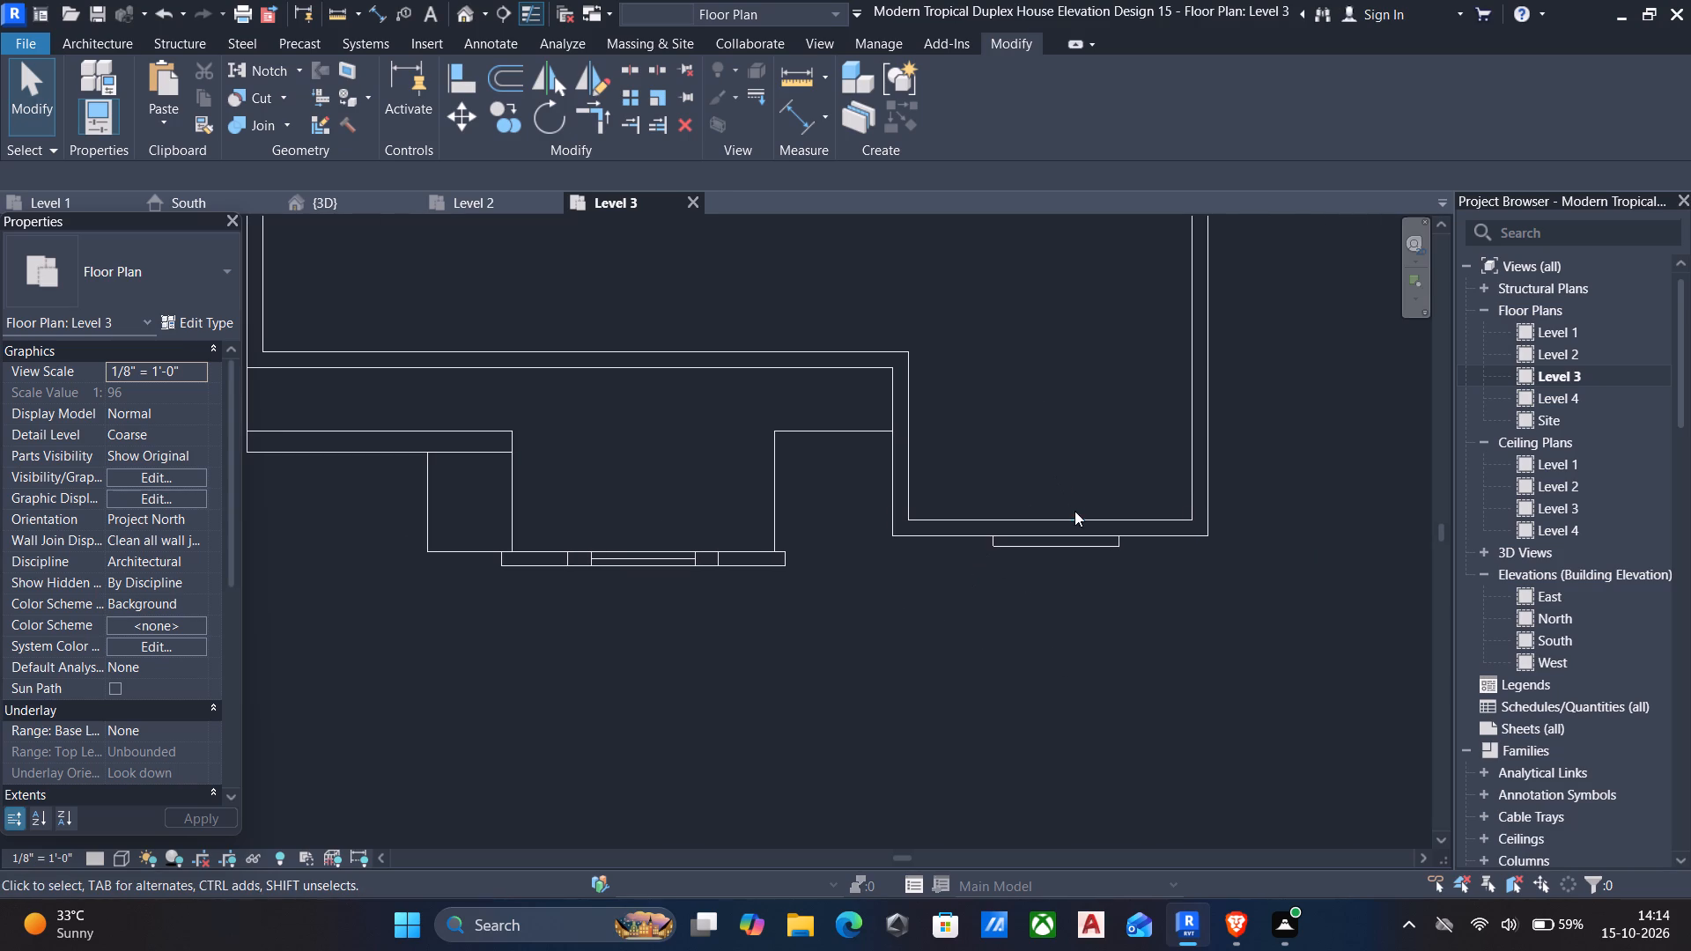
{"action": "double_click", "coordinate": [1557, 353]}
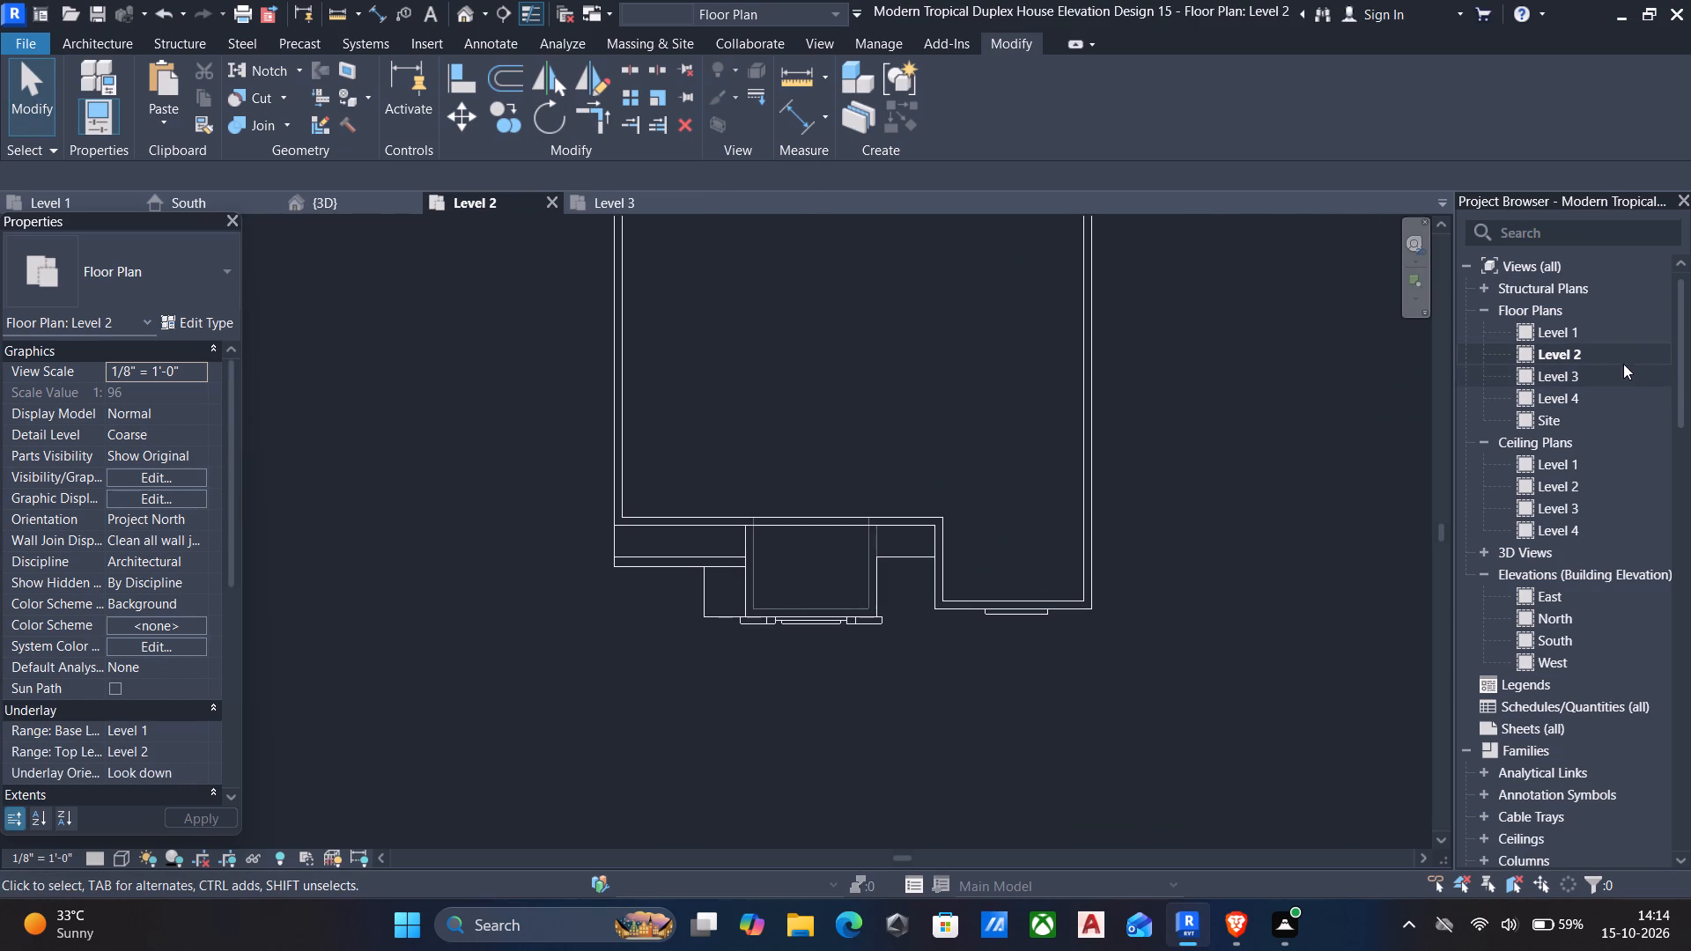
{"action": "double_click", "coordinate": [1592, 376]}
{"action": "left_click", "coordinate": [1082, 521]}
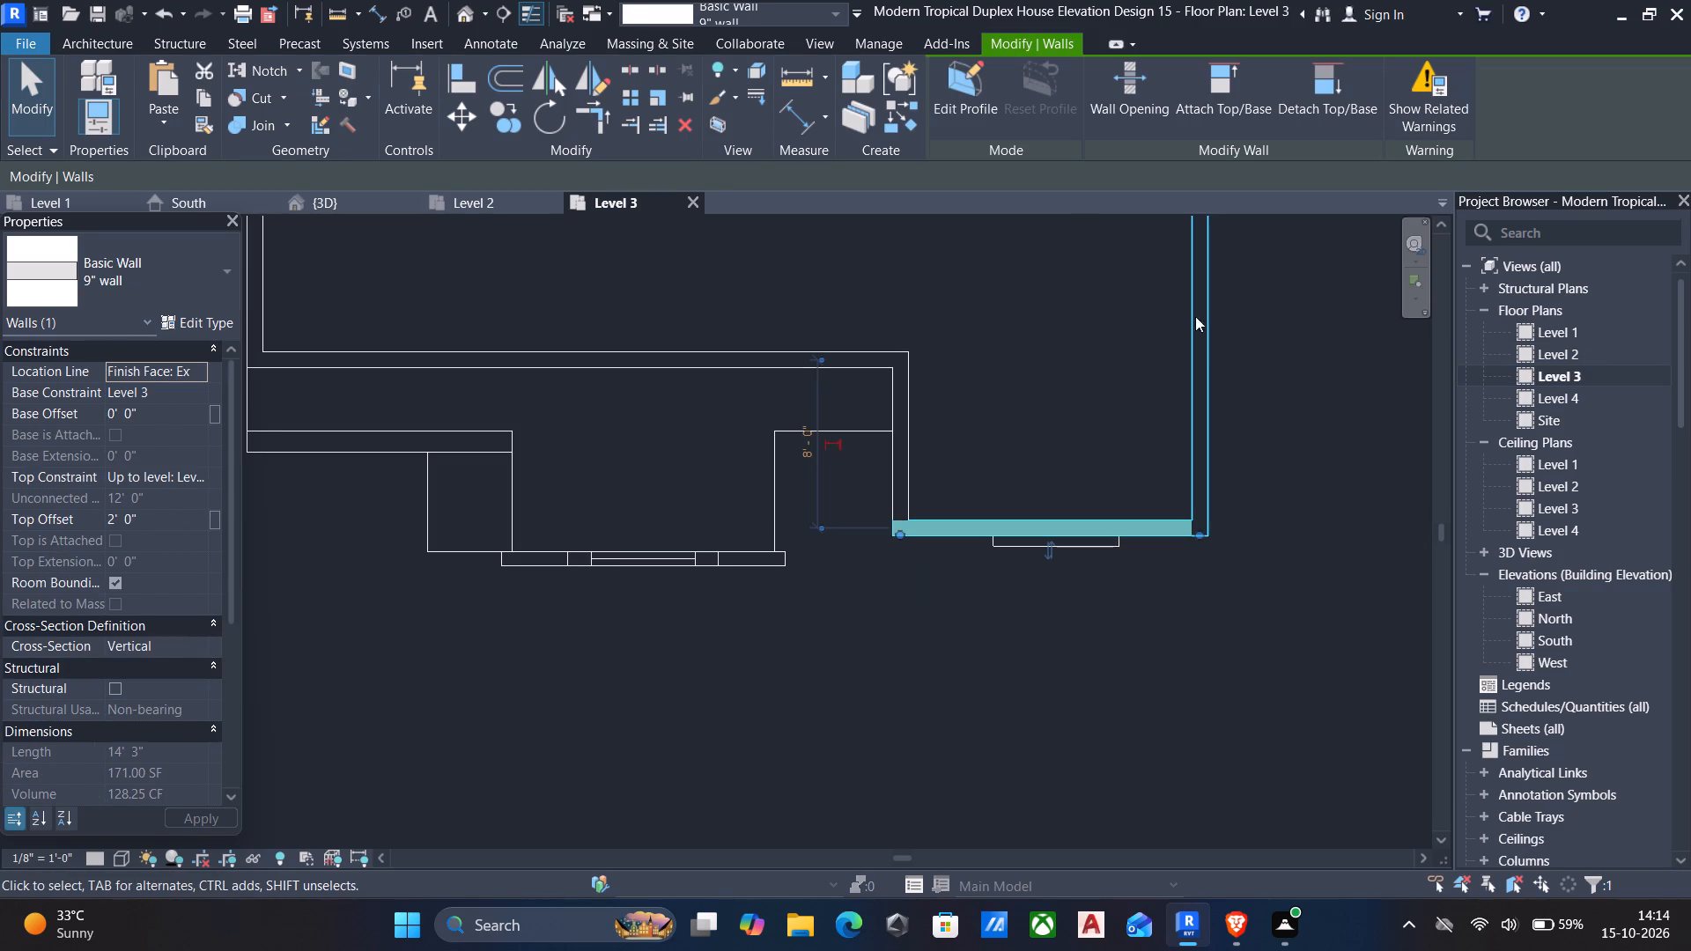
{"action": "left_click", "coordinate": [468, 16]}
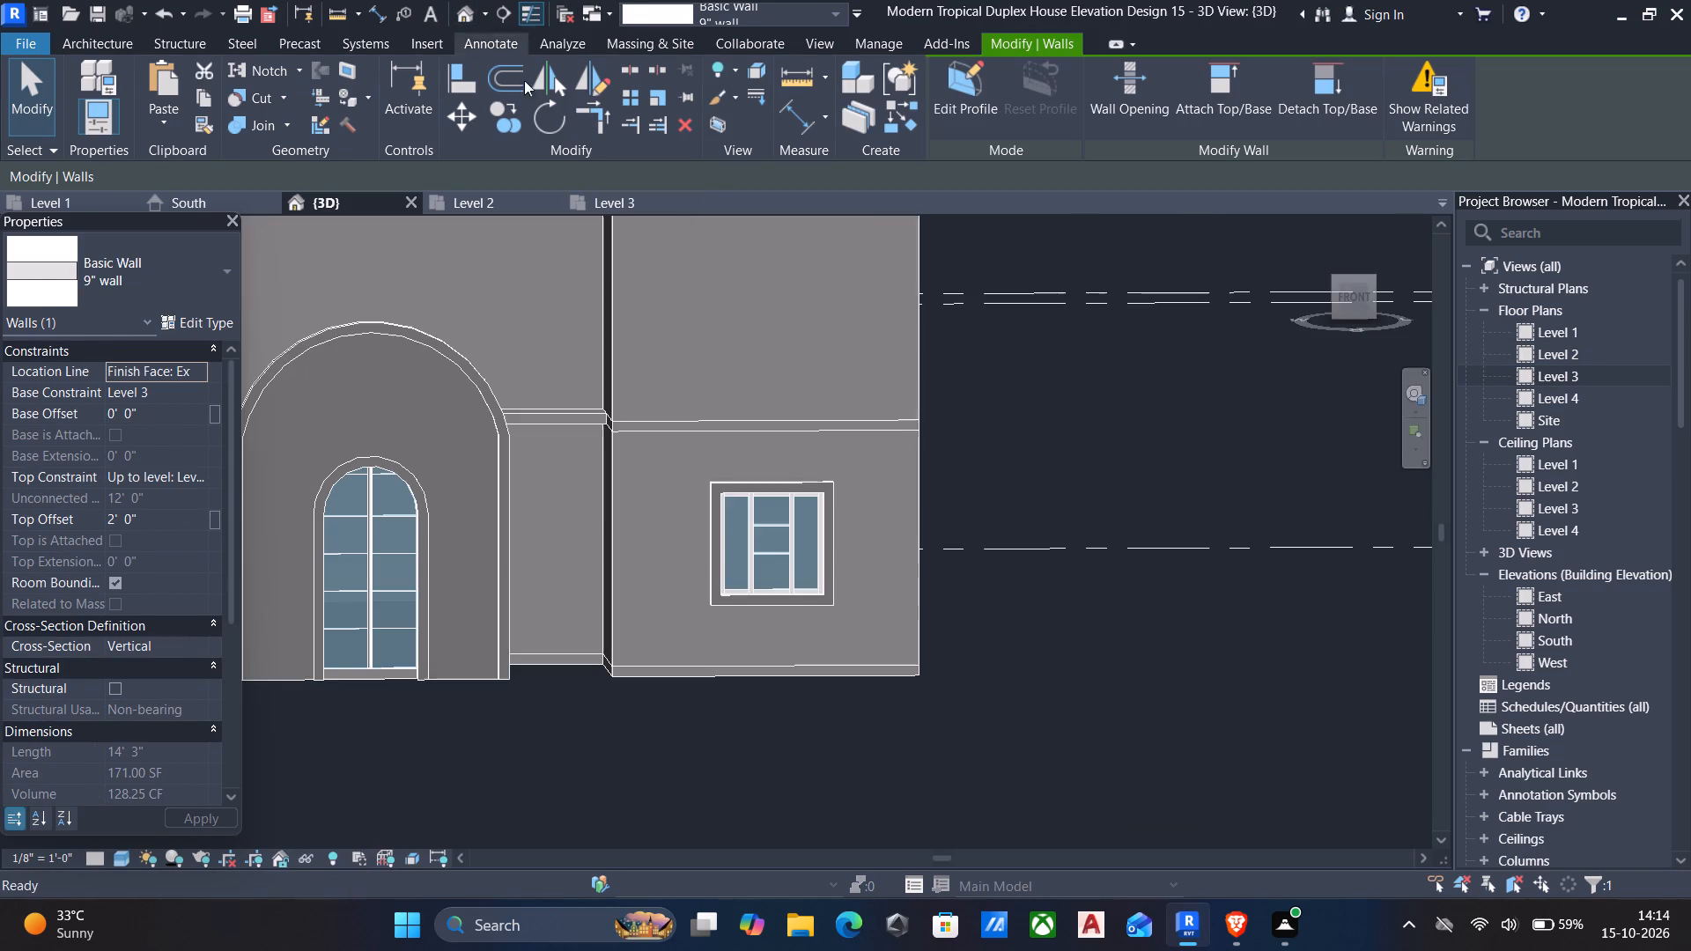
{"action": "scroll", "coordinate": [974, 438], "scroll_direction": "down", "scroll_amount": 4}
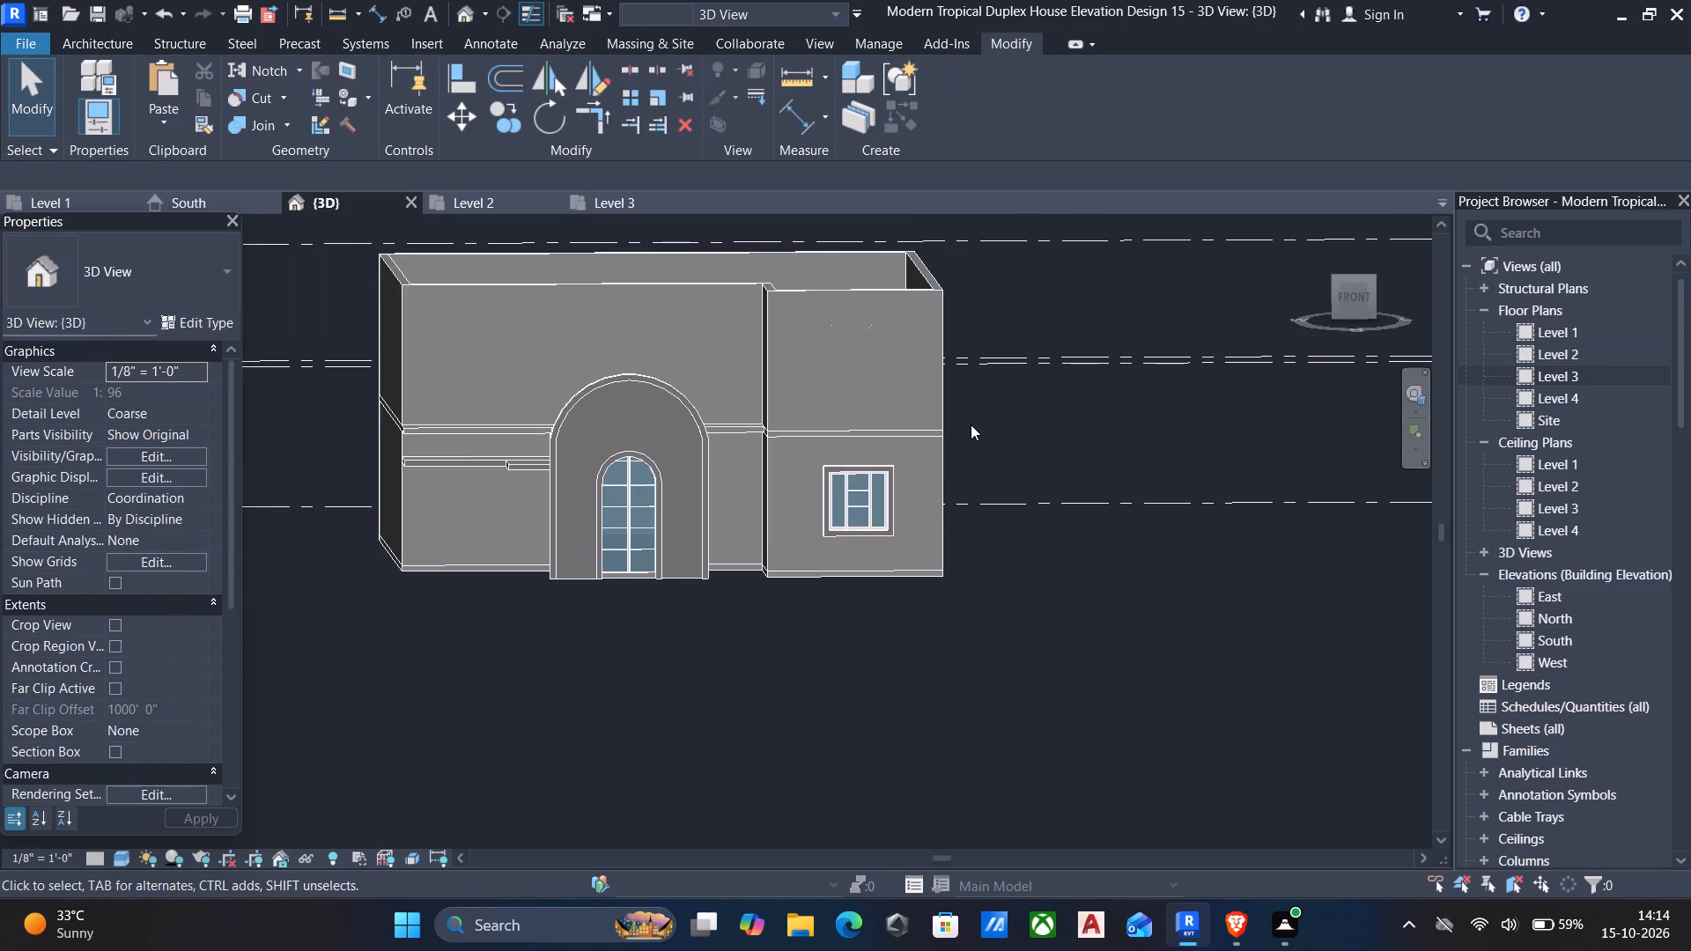
{"action": "middle_click_drag", "start_coordinate": [966, 423], "coordinate": [969, 492], "text": "shift"}
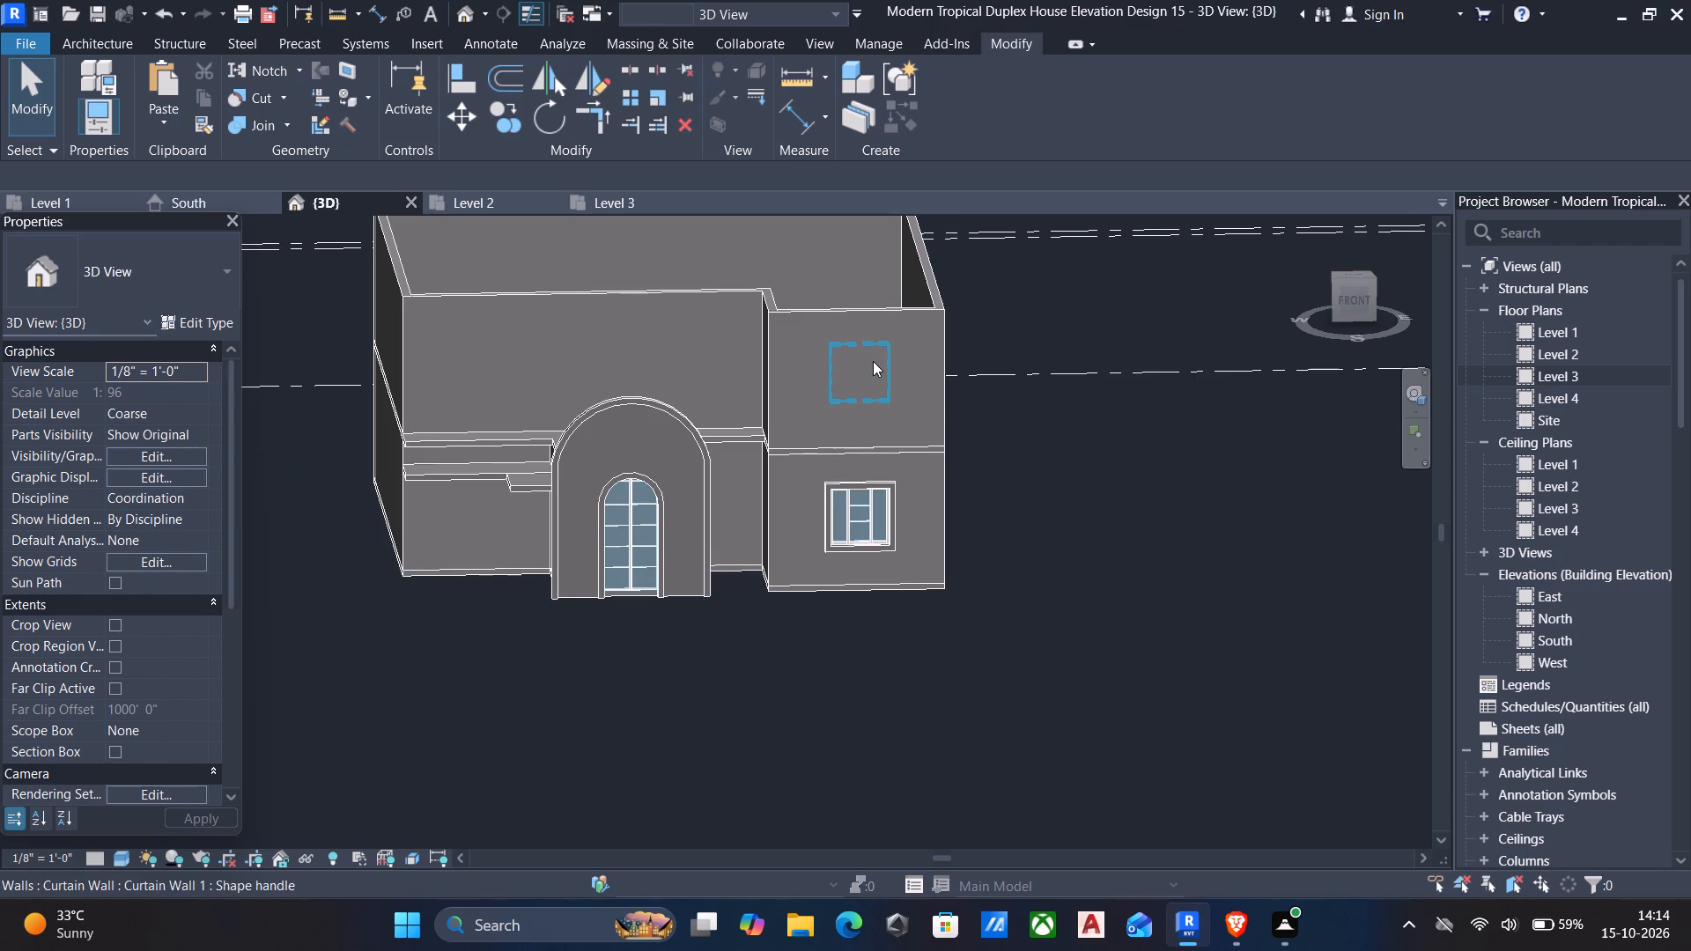
{"action": "left_click", "coordinate": [839, 355]}
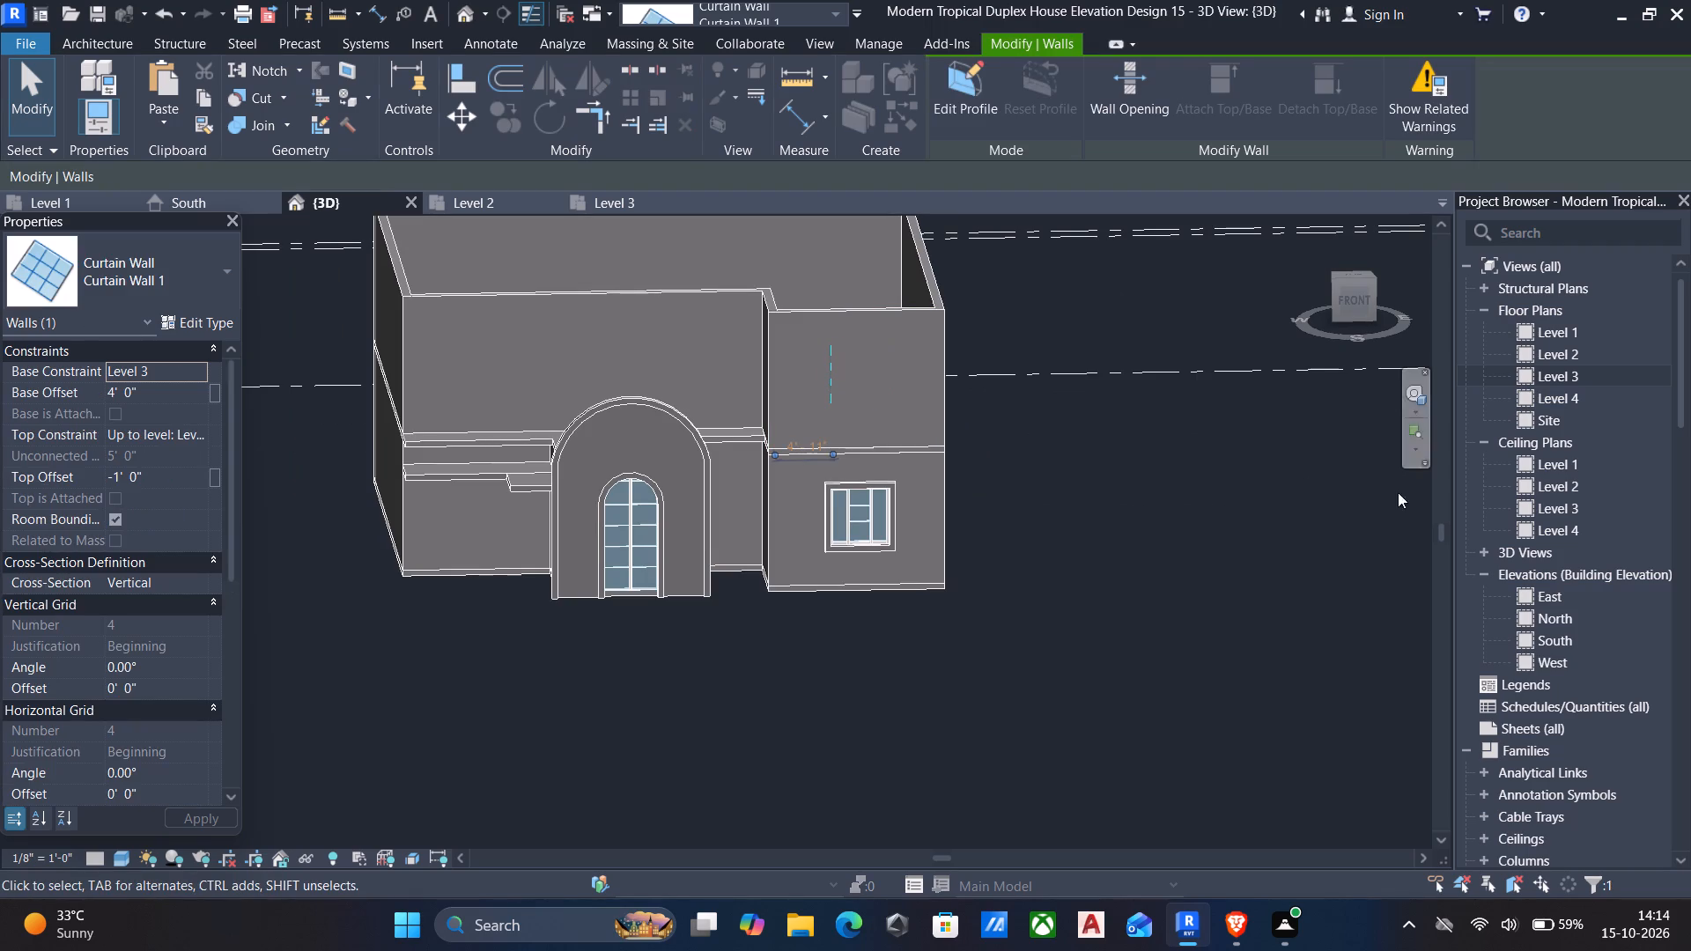
{"action": "left_click", "coordinate": [862, 343]}
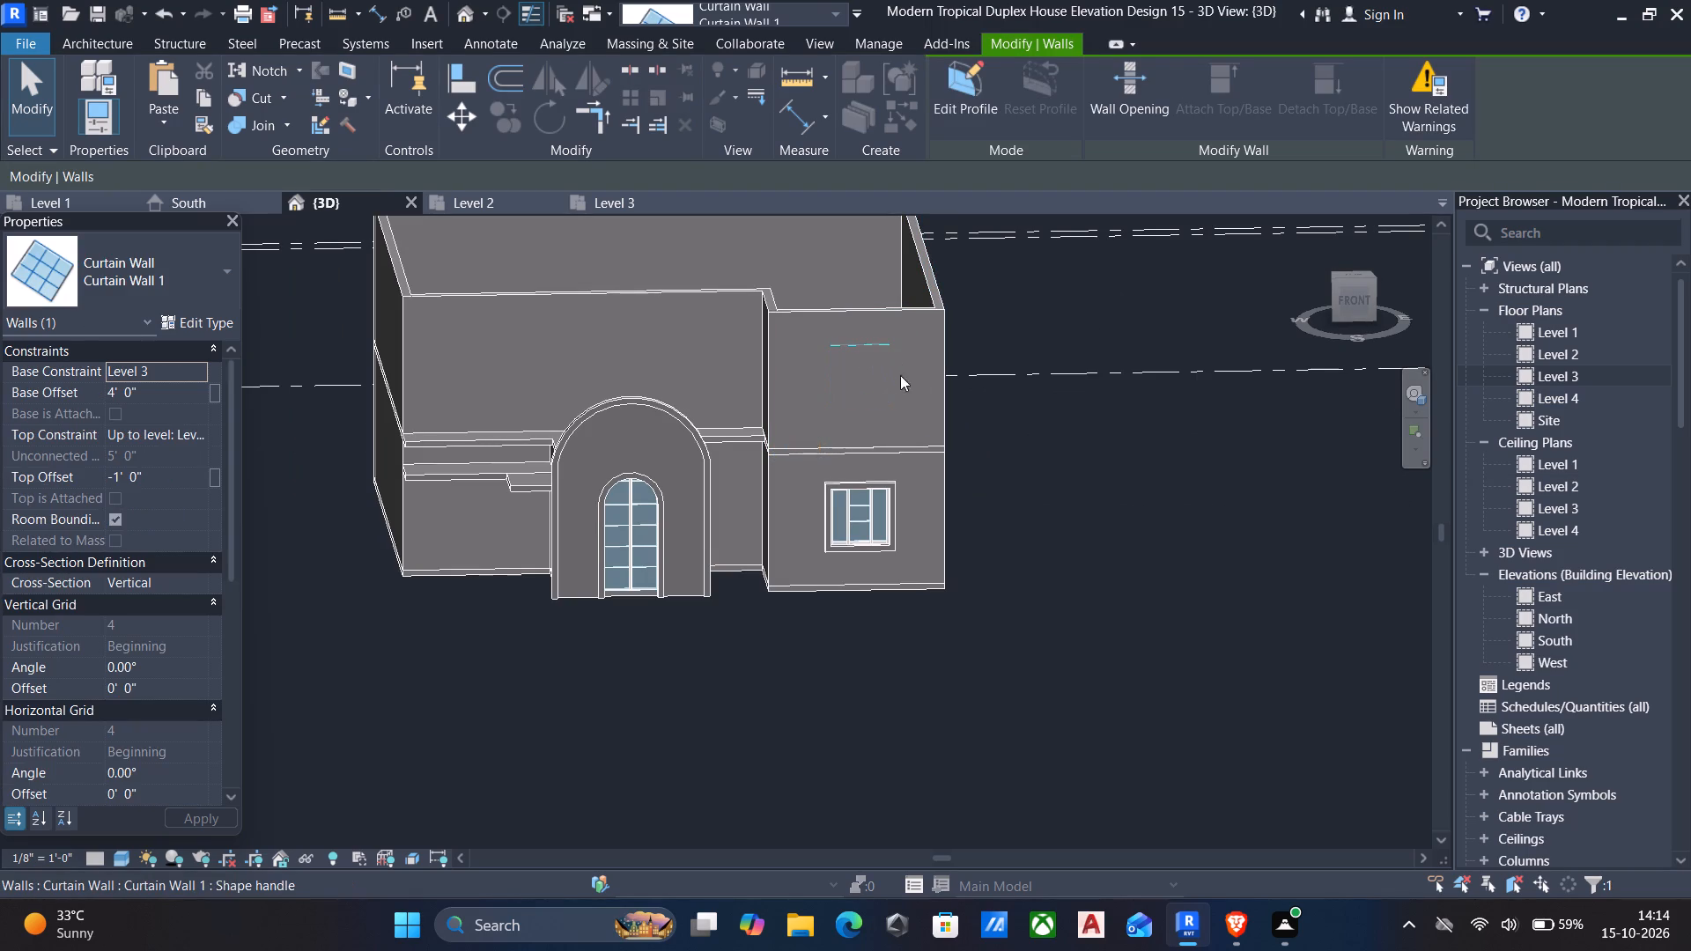
Set the Level 3 floor plan's visual style to Wireframe.
{"action": "left_click", "coordinate": [1567, 372]}
{"action": "double_click", "coordinate": [1567, 372]}
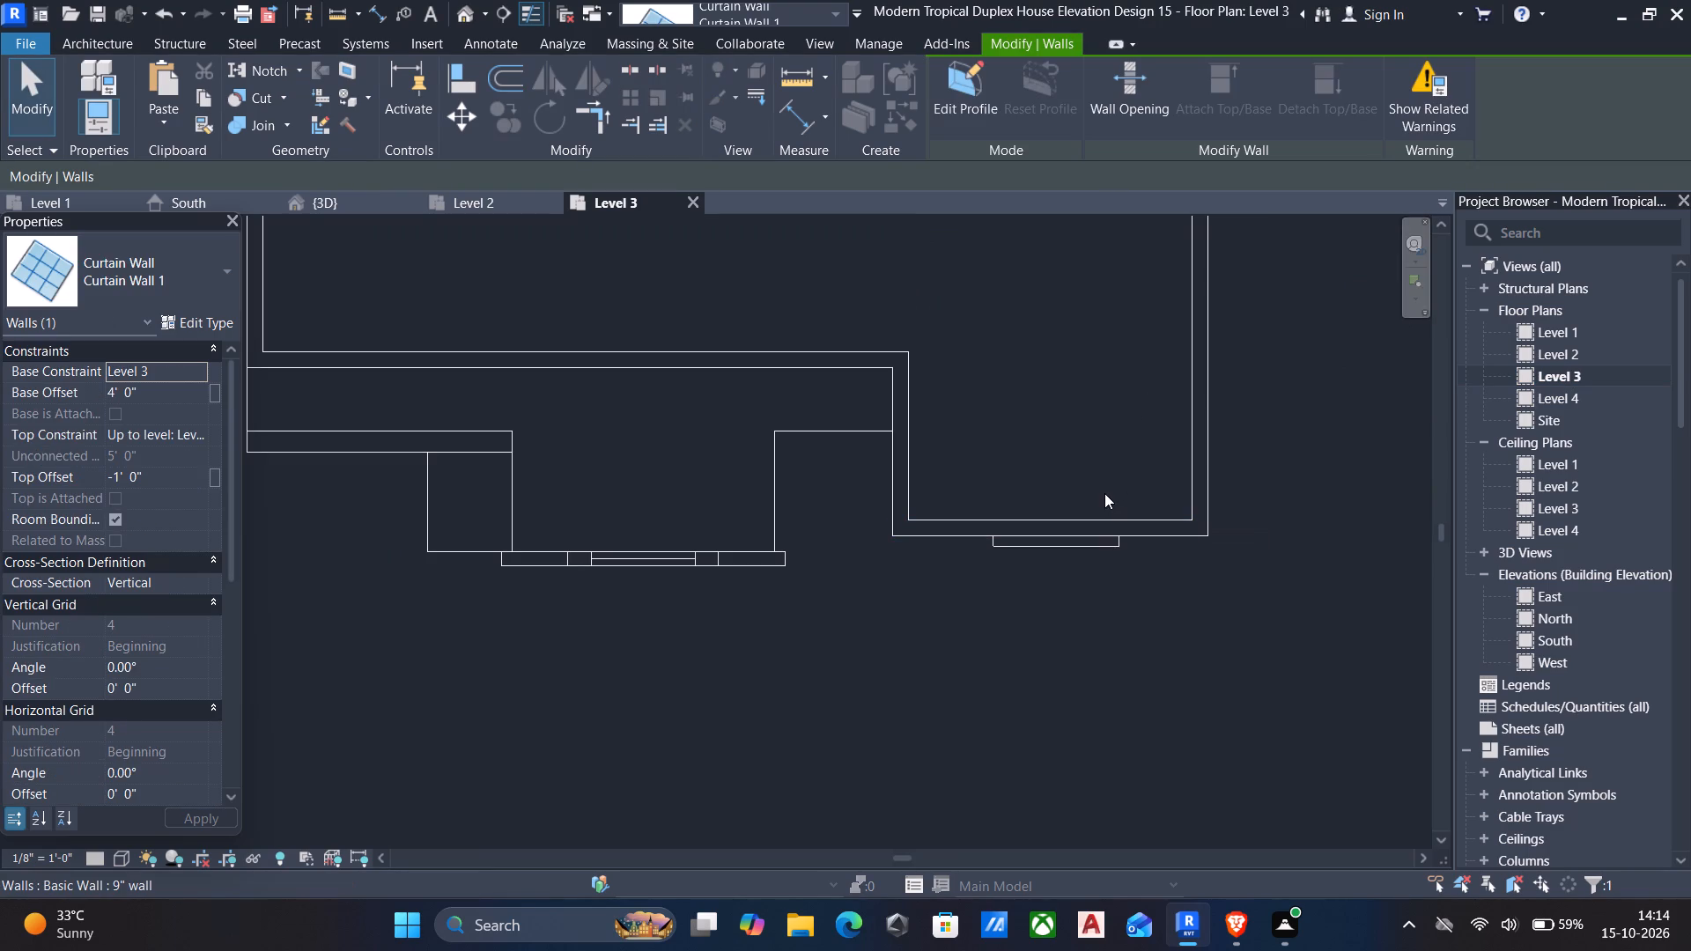
{"action": "scroll", "coordinate": [959, 516], "scroll_direction": "down", "scroll_amount": 4}
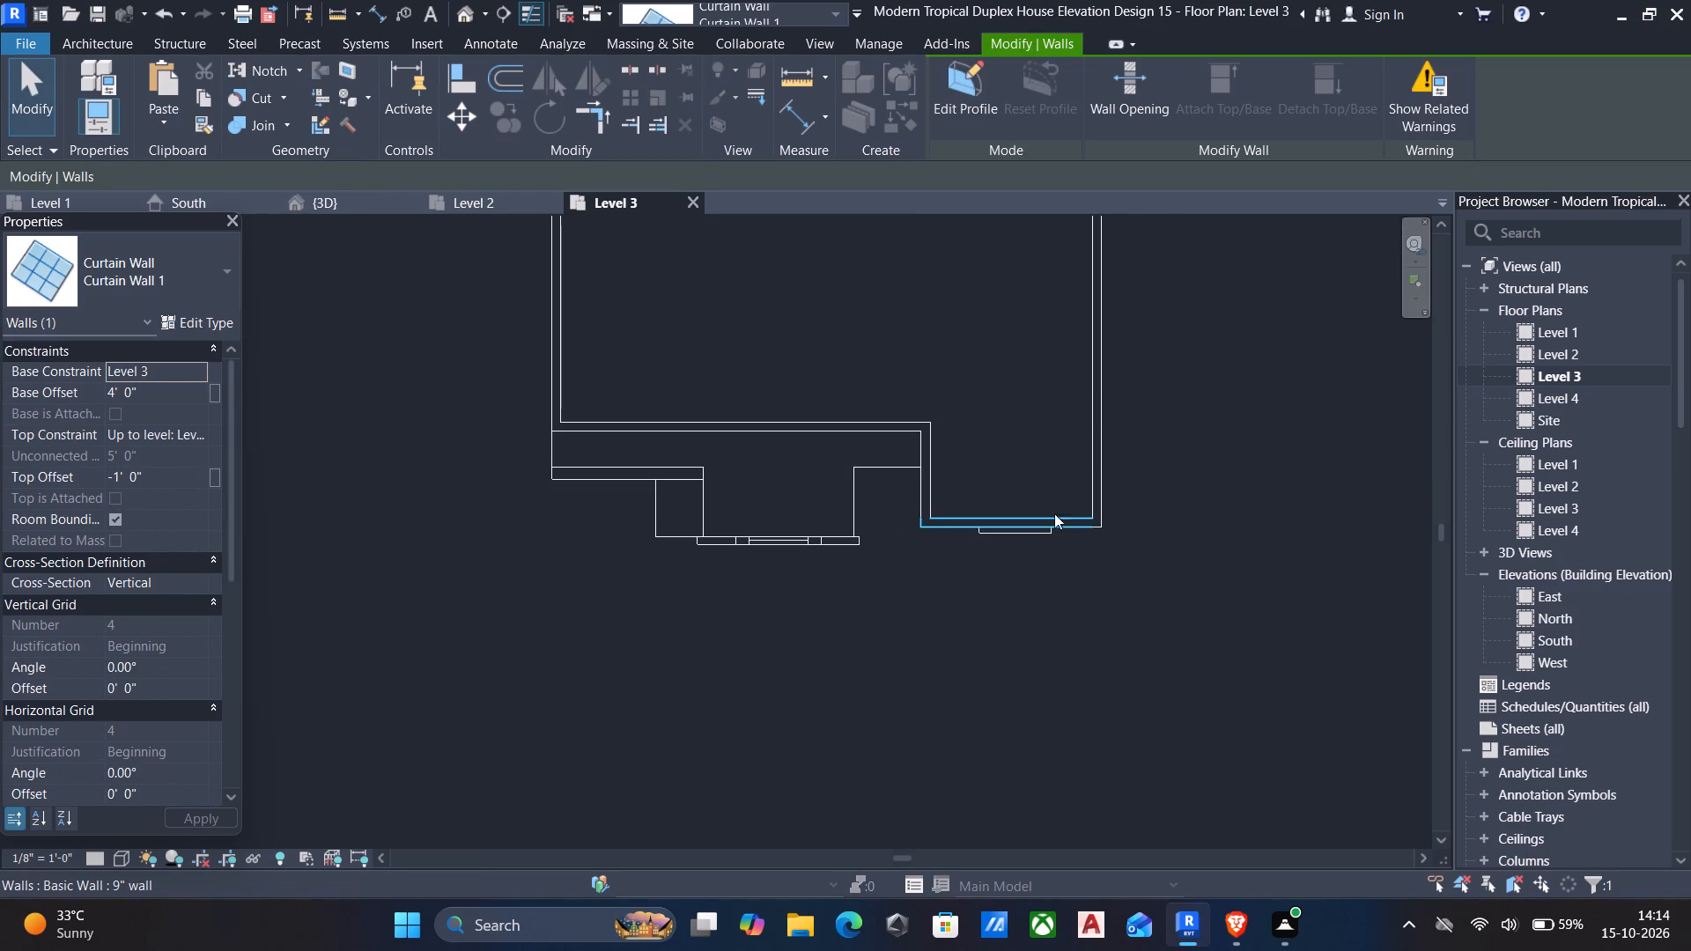
{"action": "left_click", "coordinate": [127, 855]}
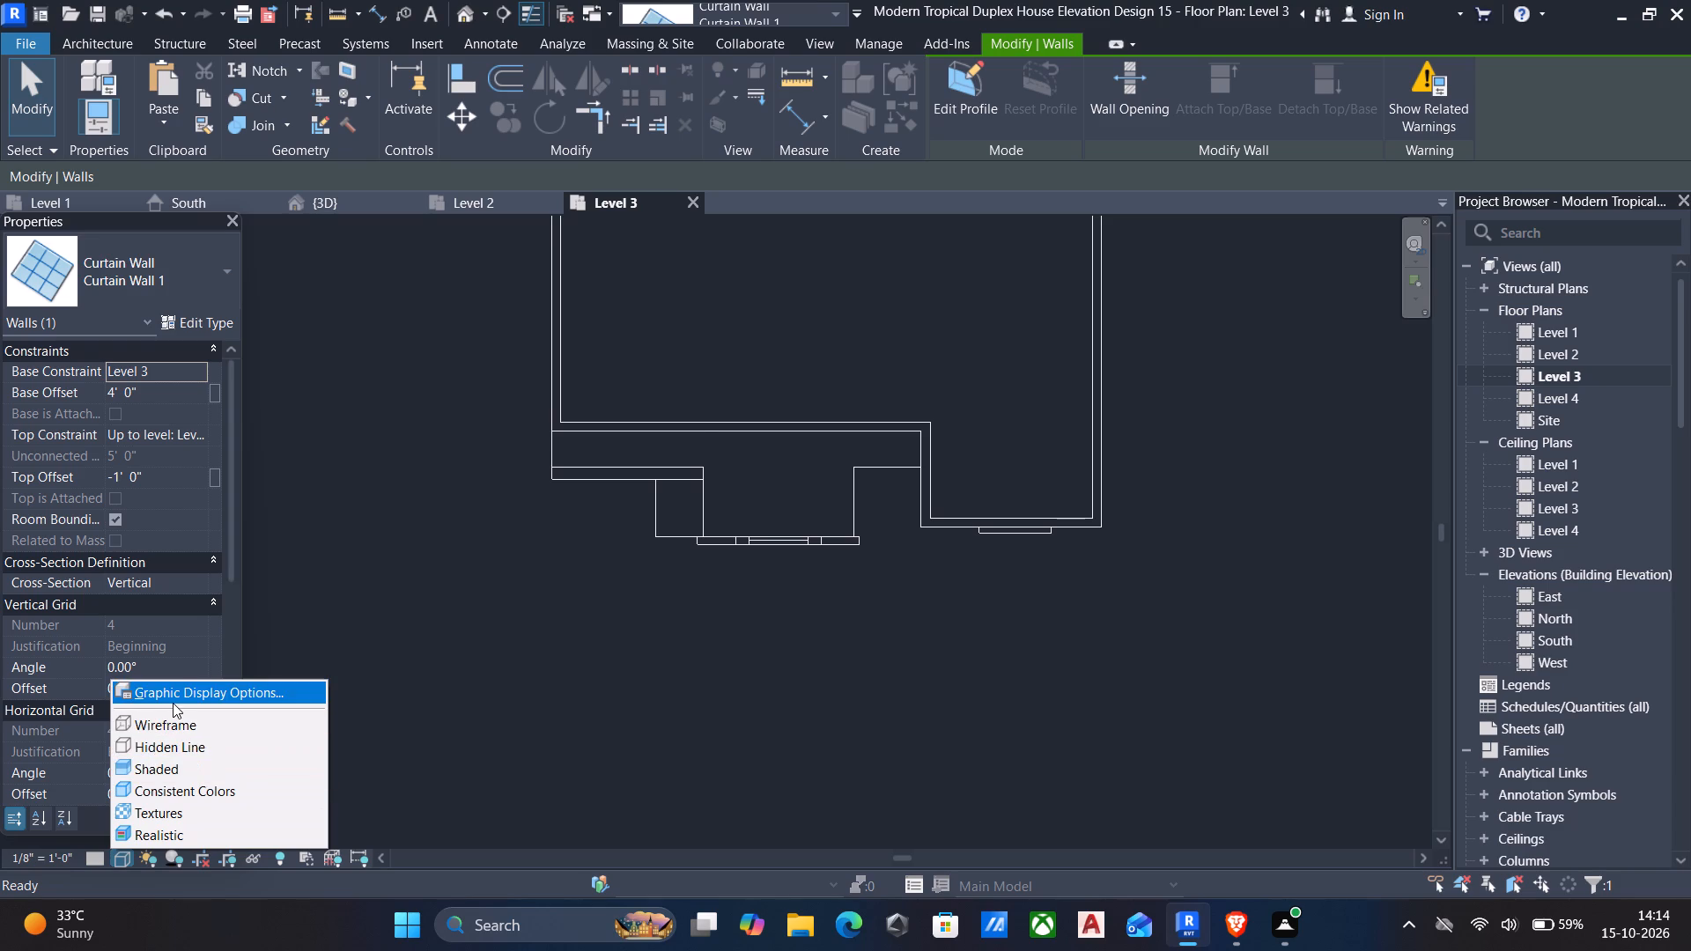
{"action": "left_click", "coordinate": [166, 719]}
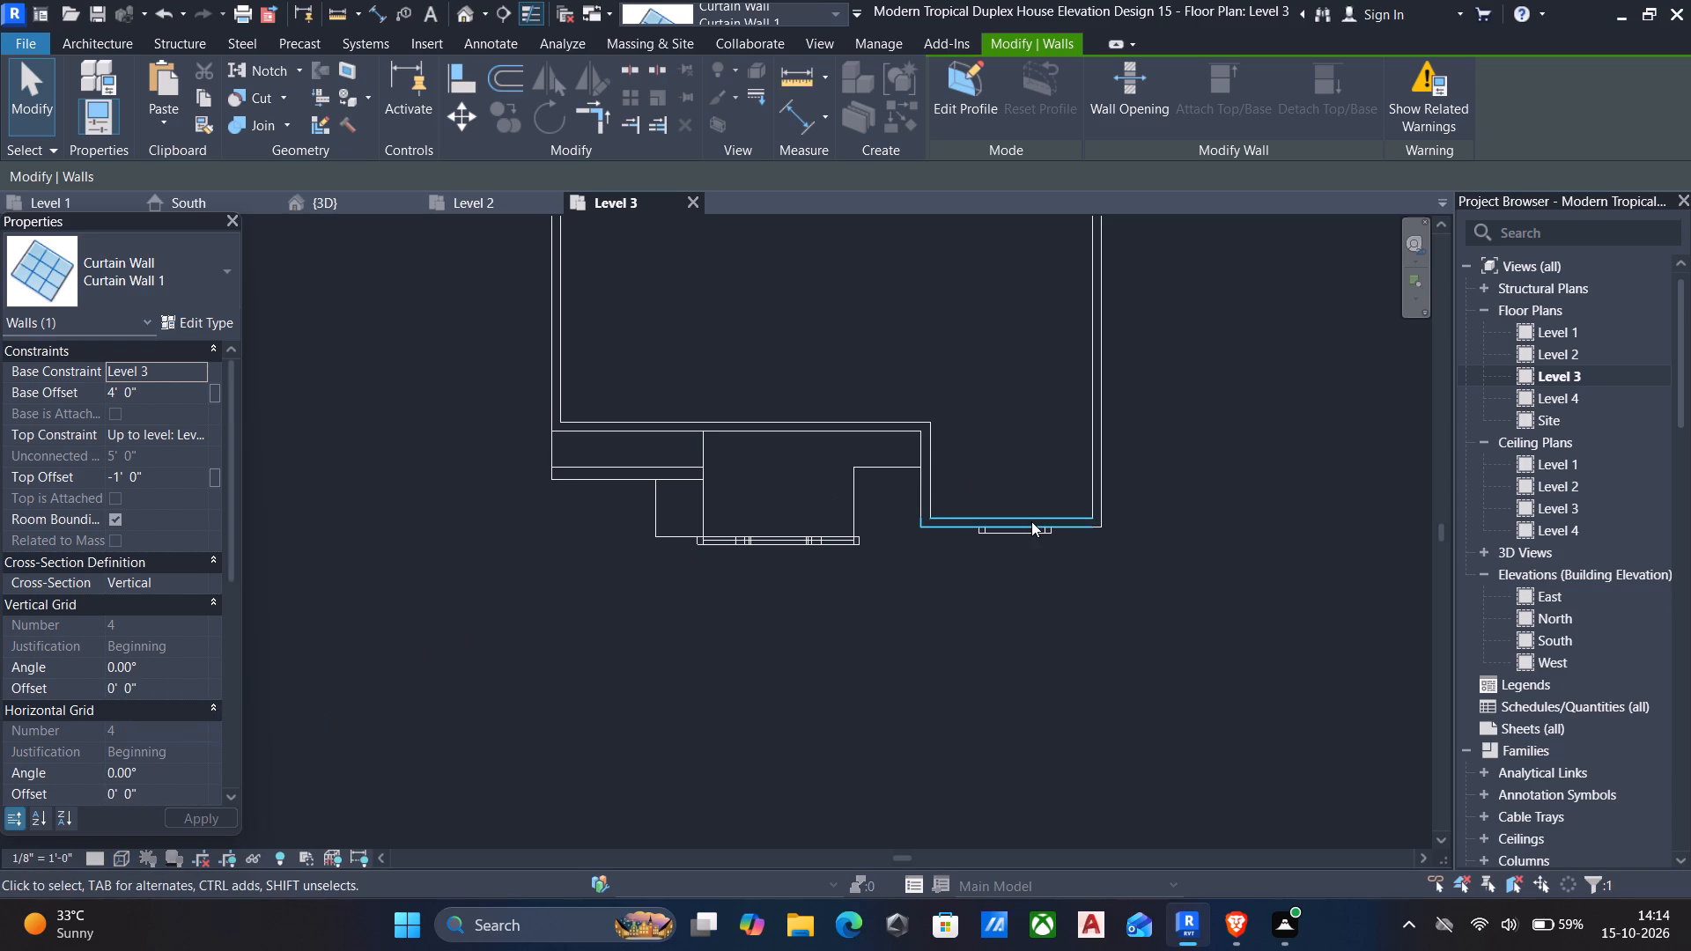
Inspect the projecting front wall for the pasted curtain-wall window in the Level 3, Level 1 and Level 2 floor plans.
{"action": "scroll", "coordinate": [1031, 521], "scroll_direction": "up", "scroll_amount": 4}
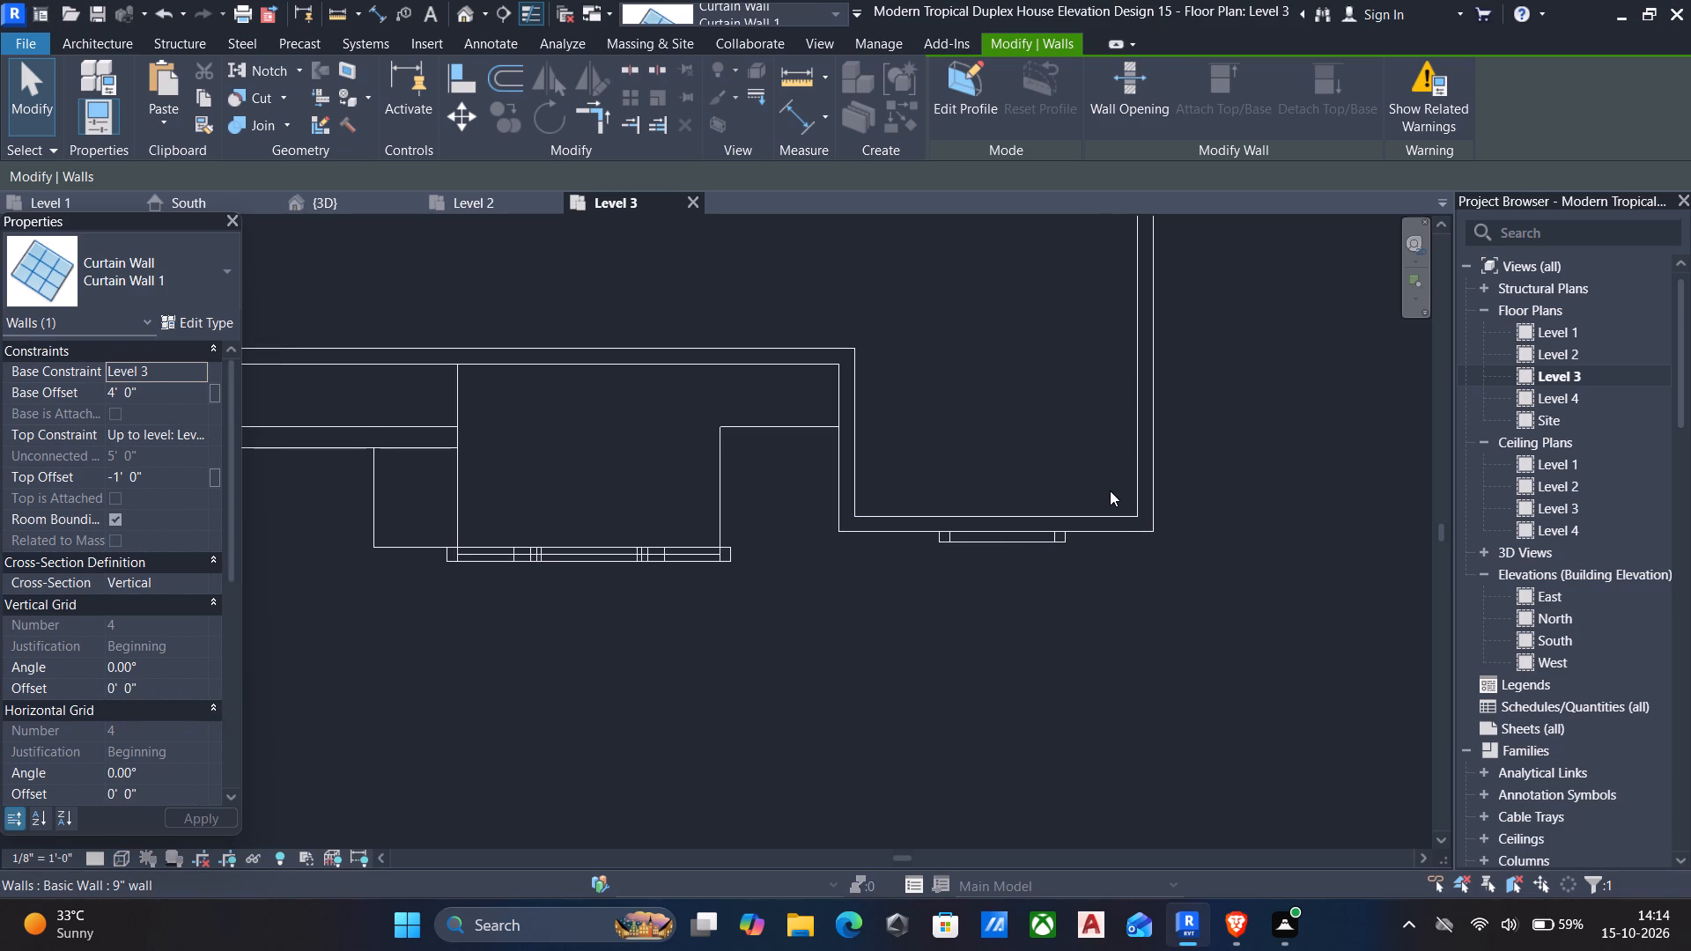
{"action": "left_click", "coordinate": [1104, 520]}
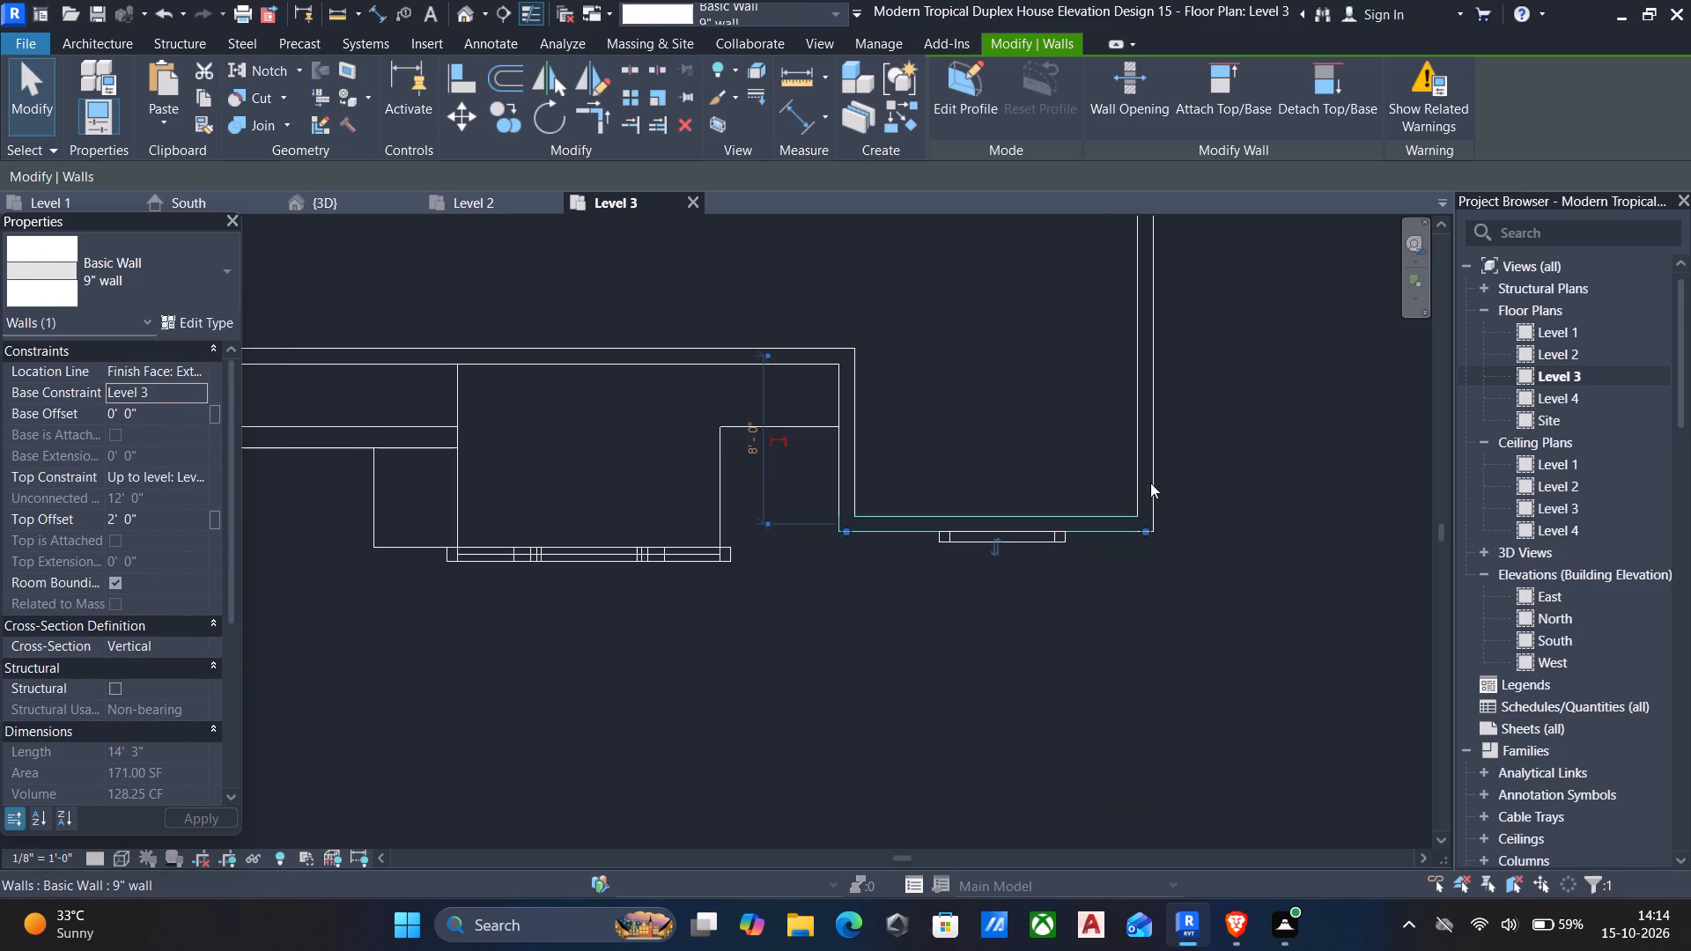
{"action": "double_click", "coordinate": [1557, 339]}
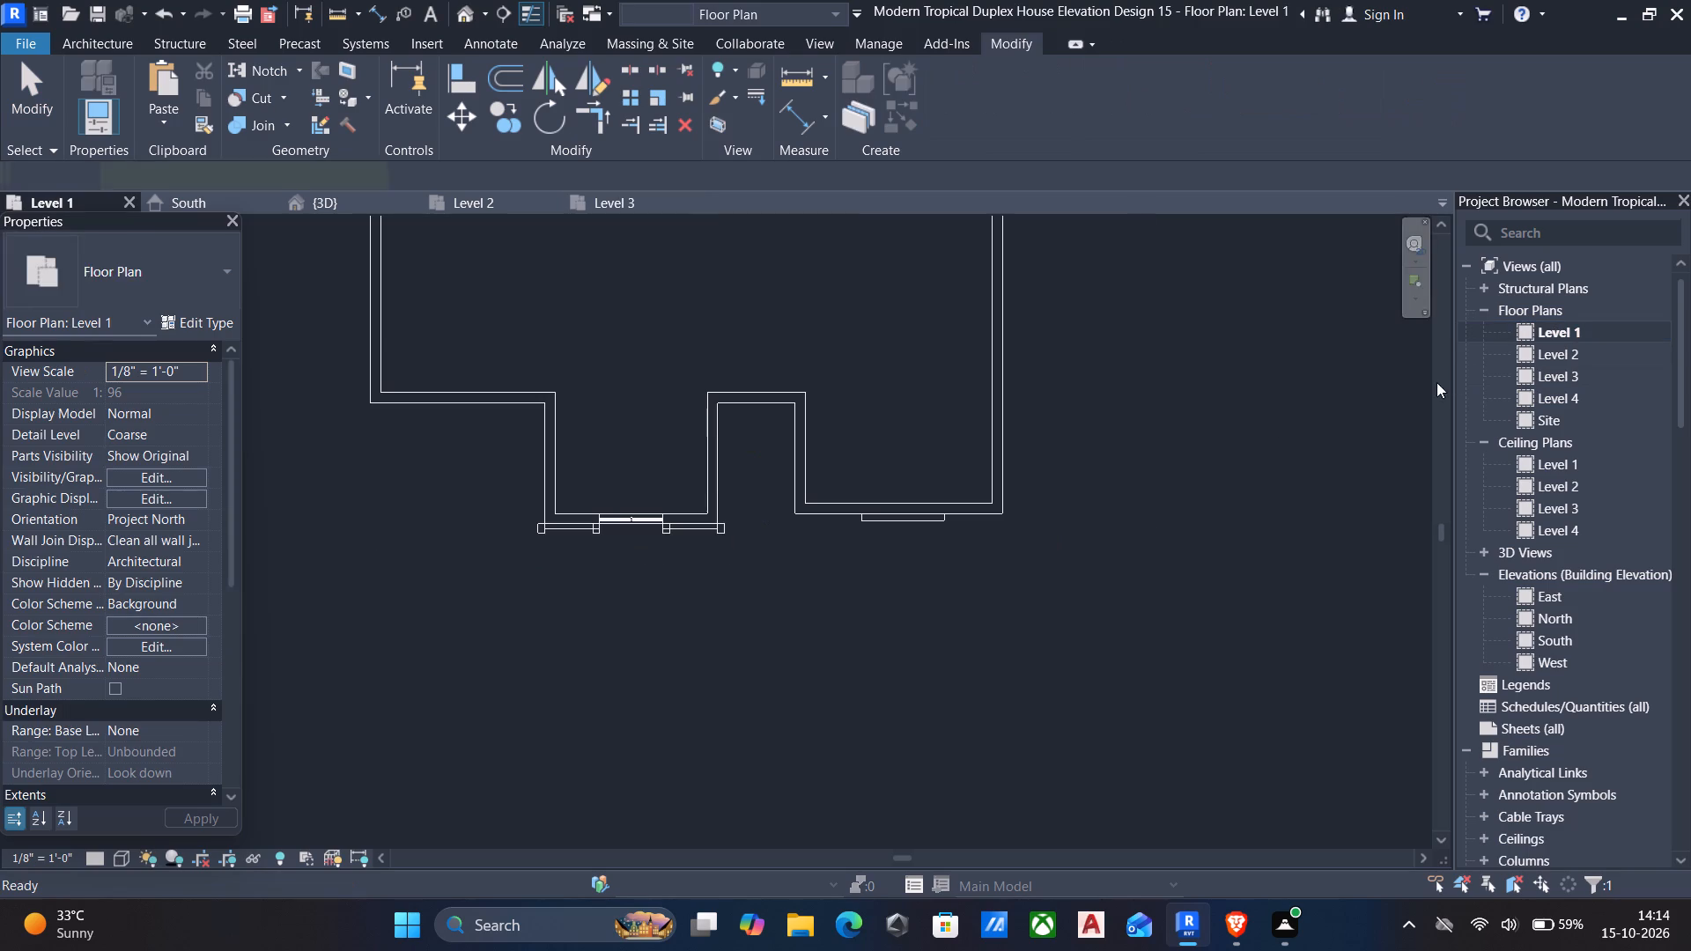
{"action": "double_click", "coordinate": [1572, 350]}
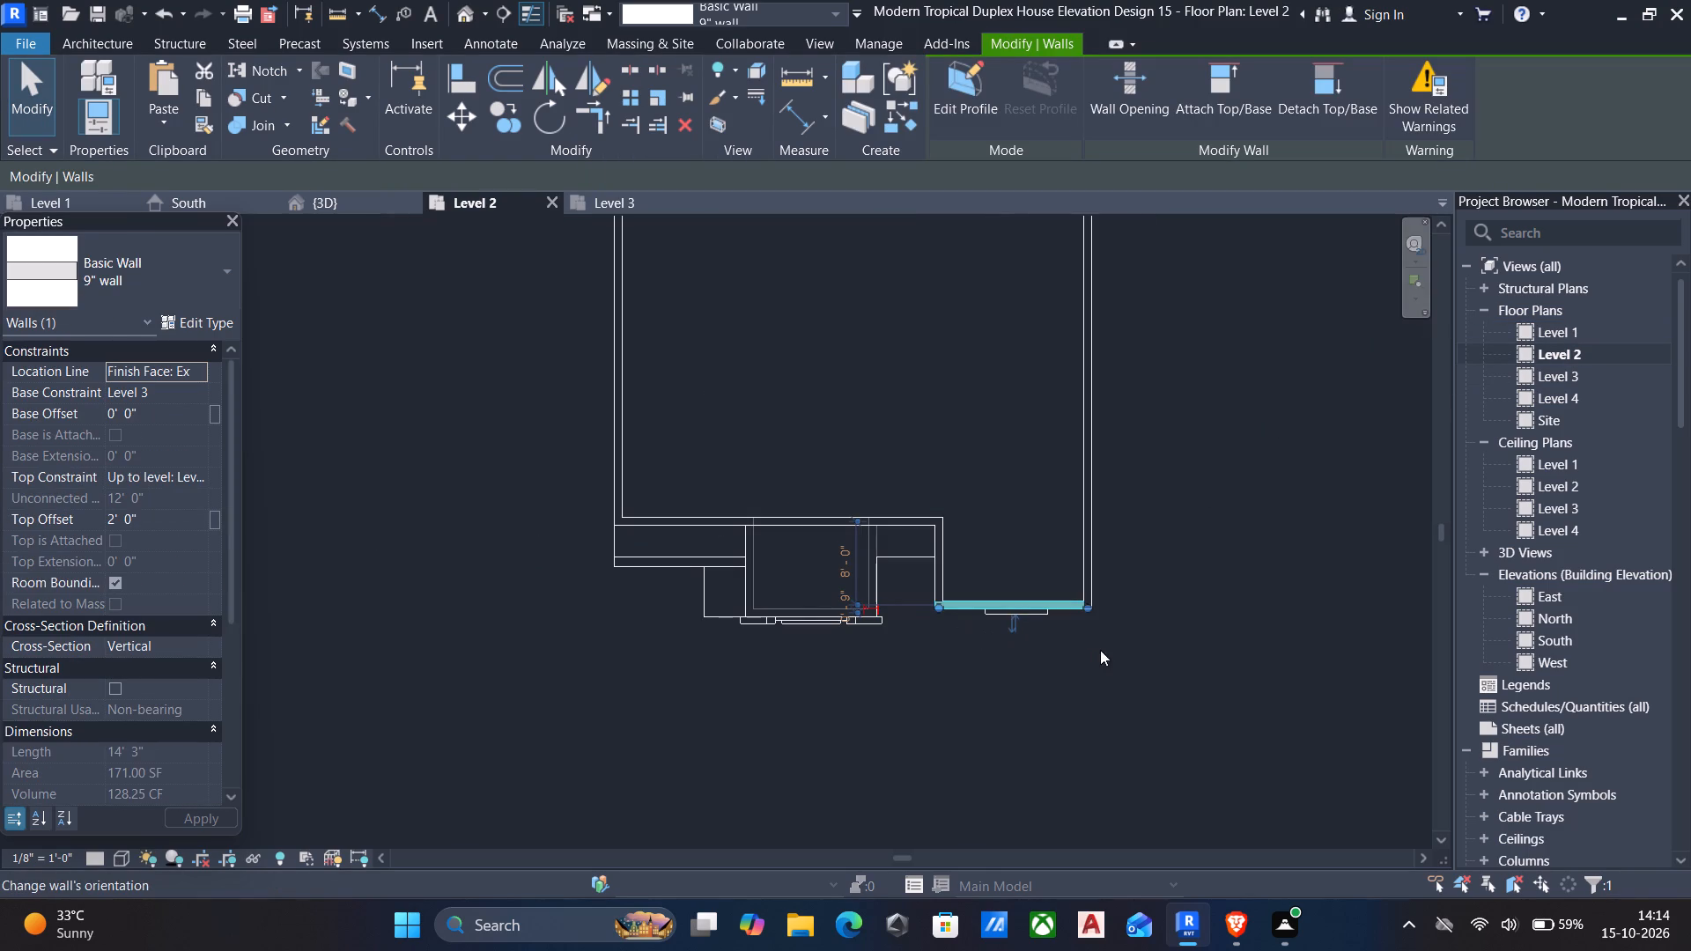
{"action": "key", "text": "Escape"}
{"action": "scroll", "coordinate": [993, 604], "scroll_direction": "up", "scroll_amount": 1}
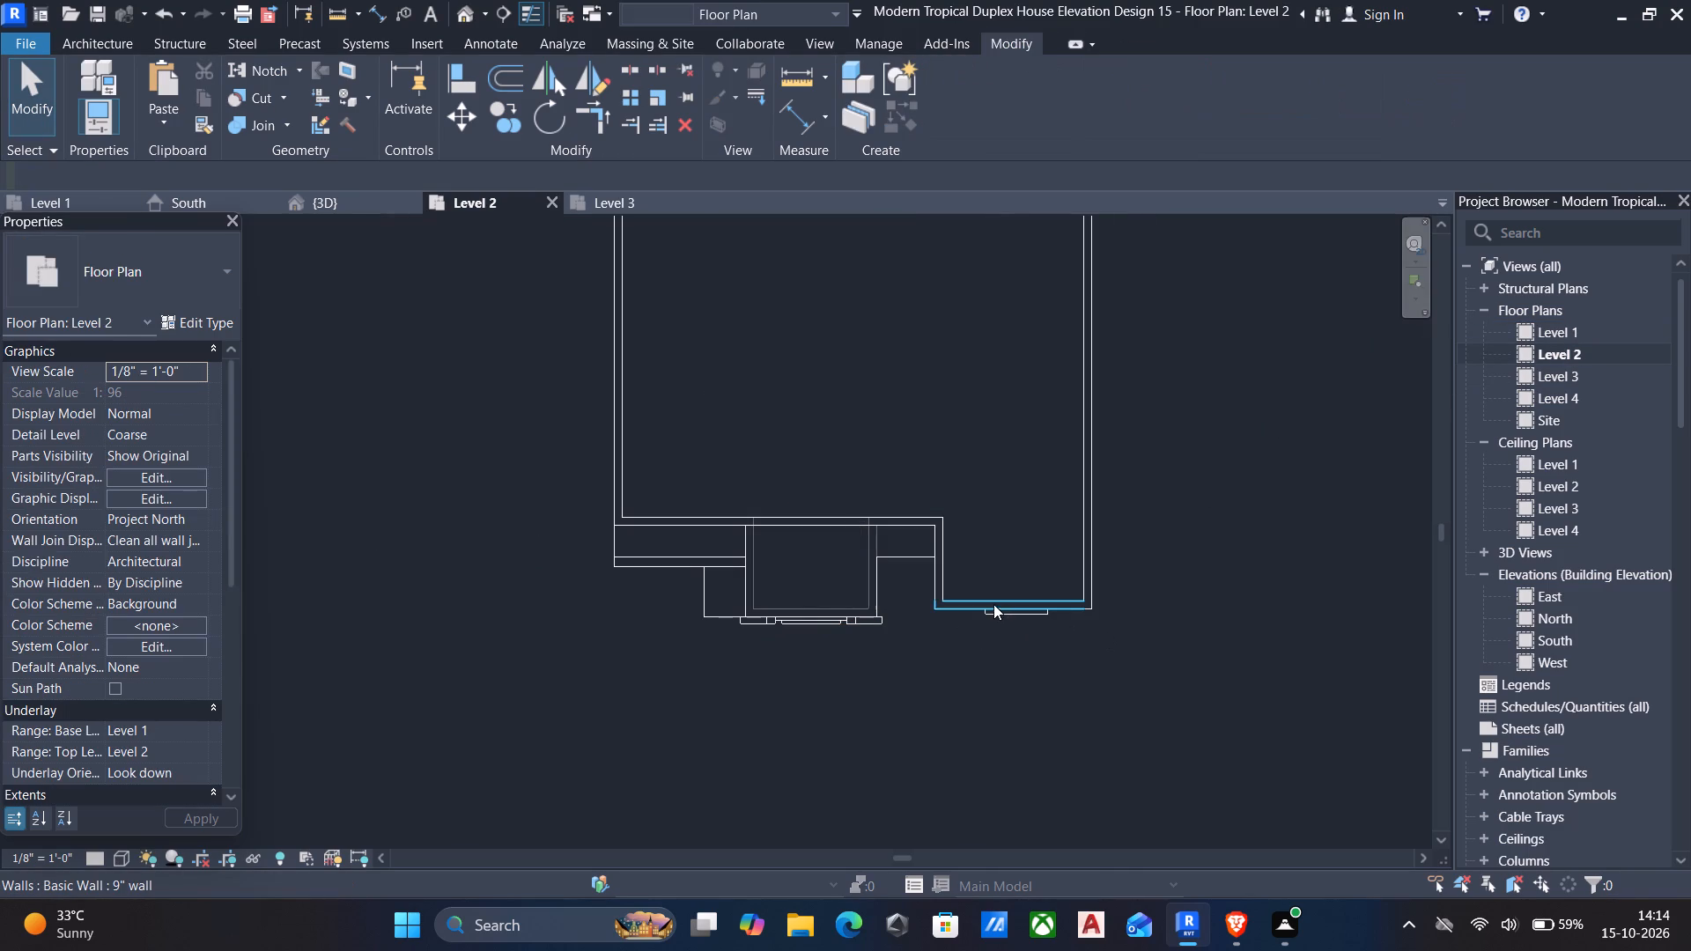
{"action": "scroll", "coordinate": [993, 604], "scroll_direction": "up", "scroll_amount": 7}
{"action": "scroll", "coordinate": [1094, 612], "scroll_direction": "down", "scroll_amount": 5}
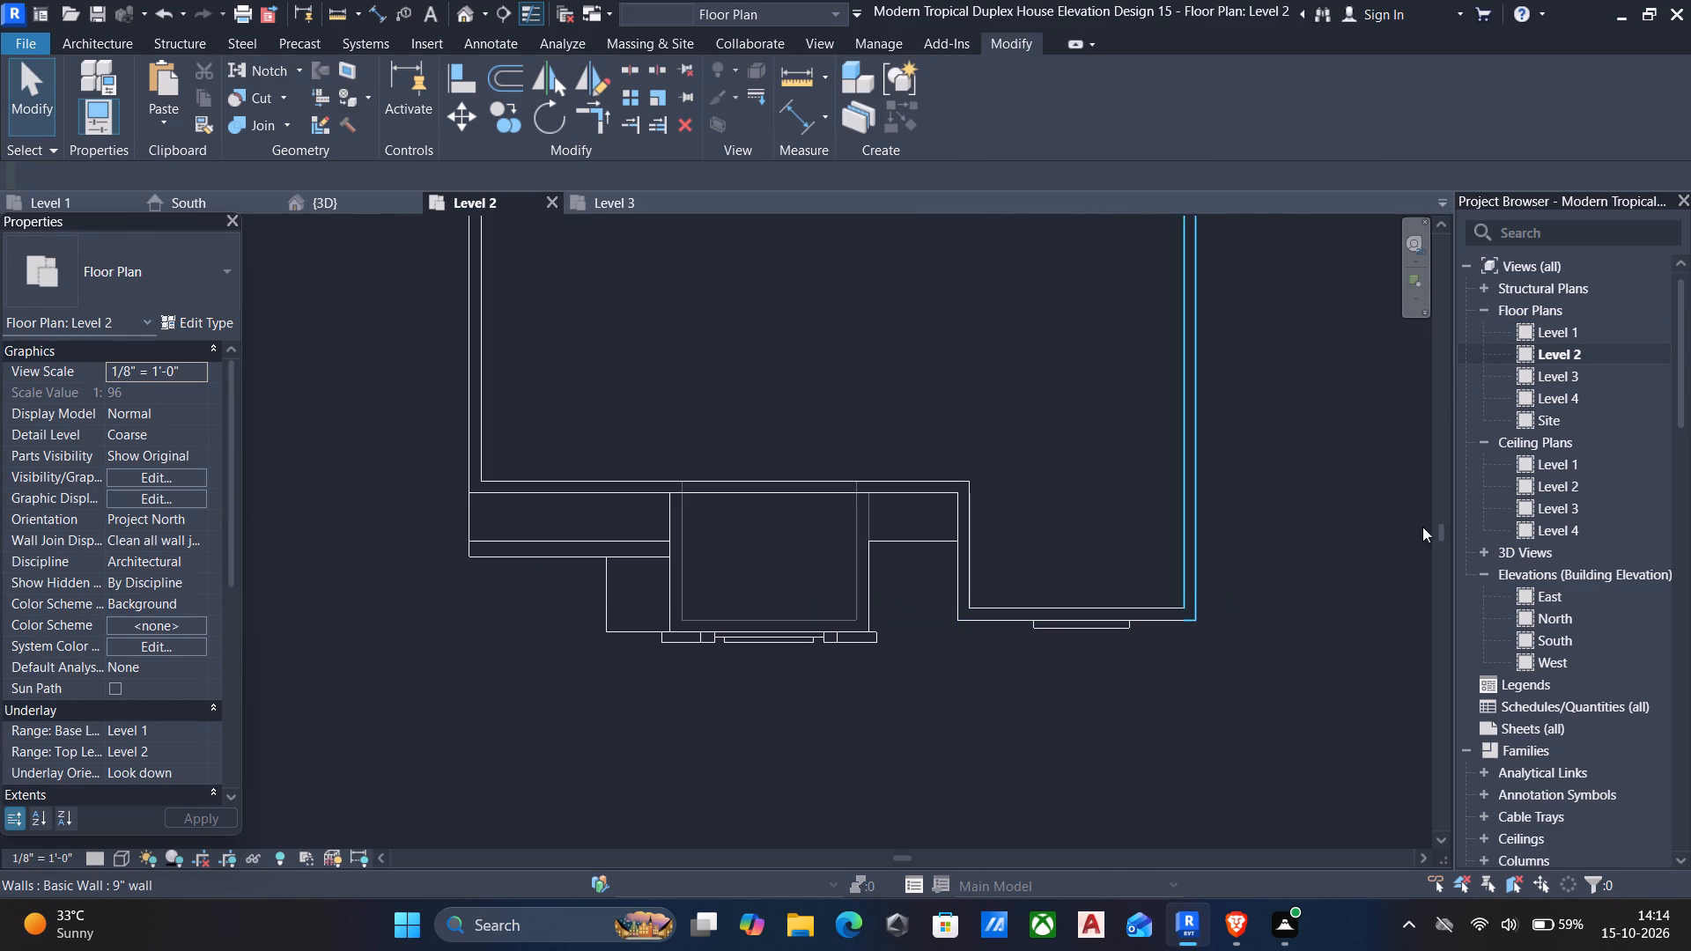
{"action": "double_click", "coordinate": [1563, 383]}
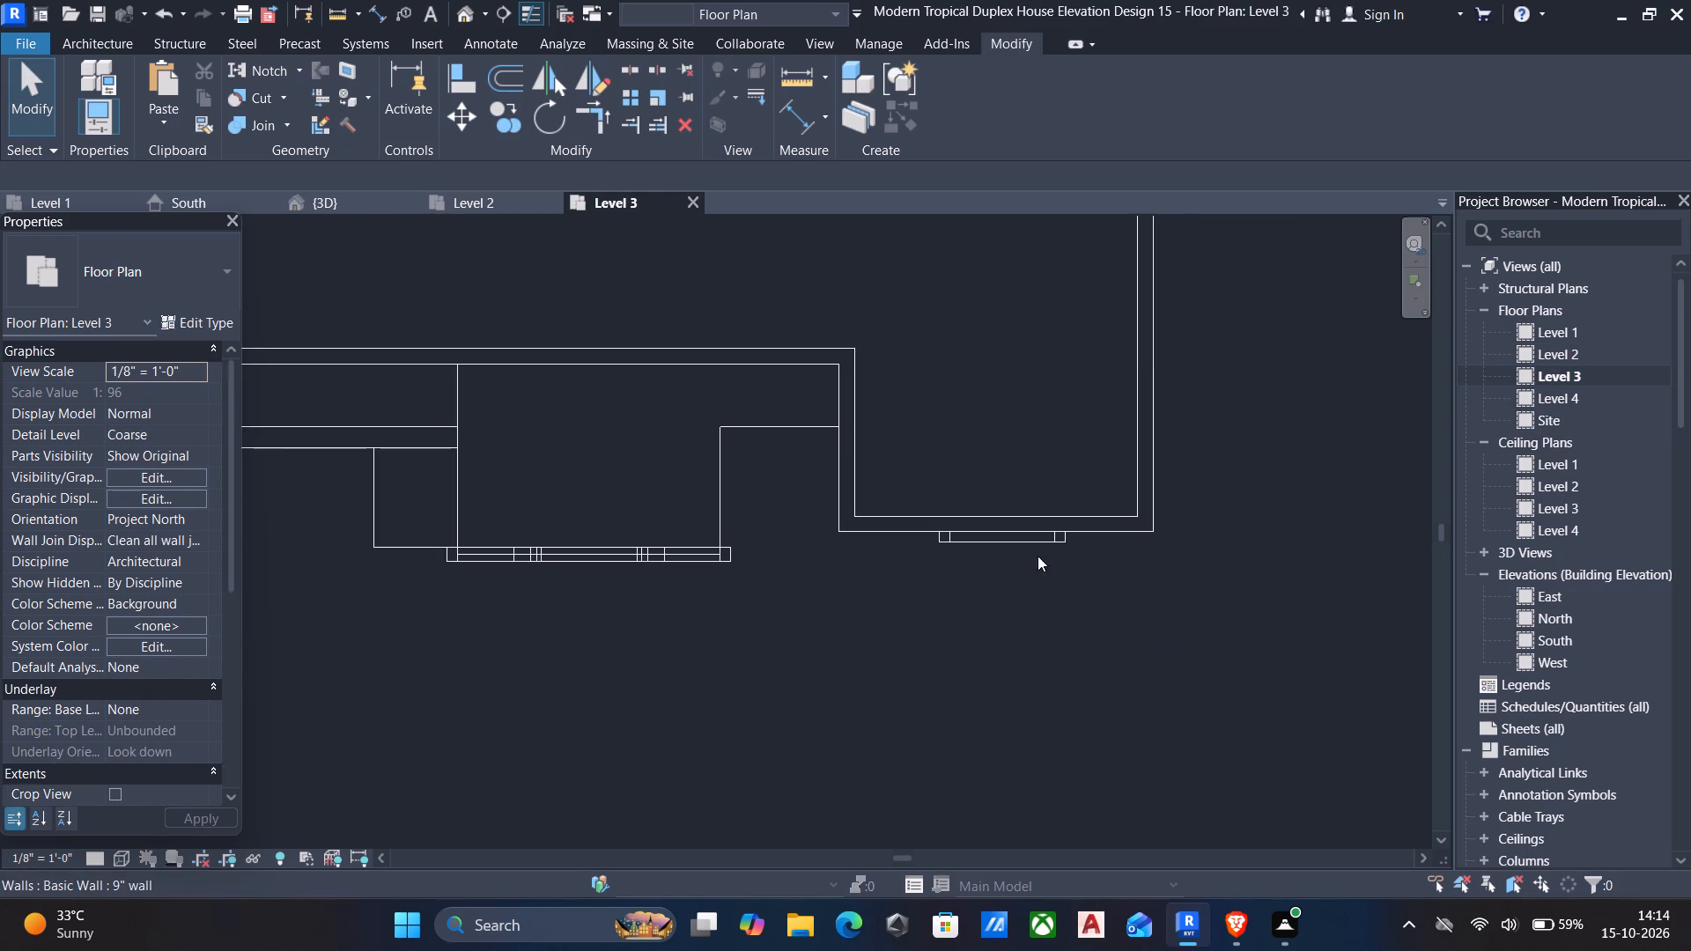
{"action": "left_click", "coordinate": [1089, 530]}
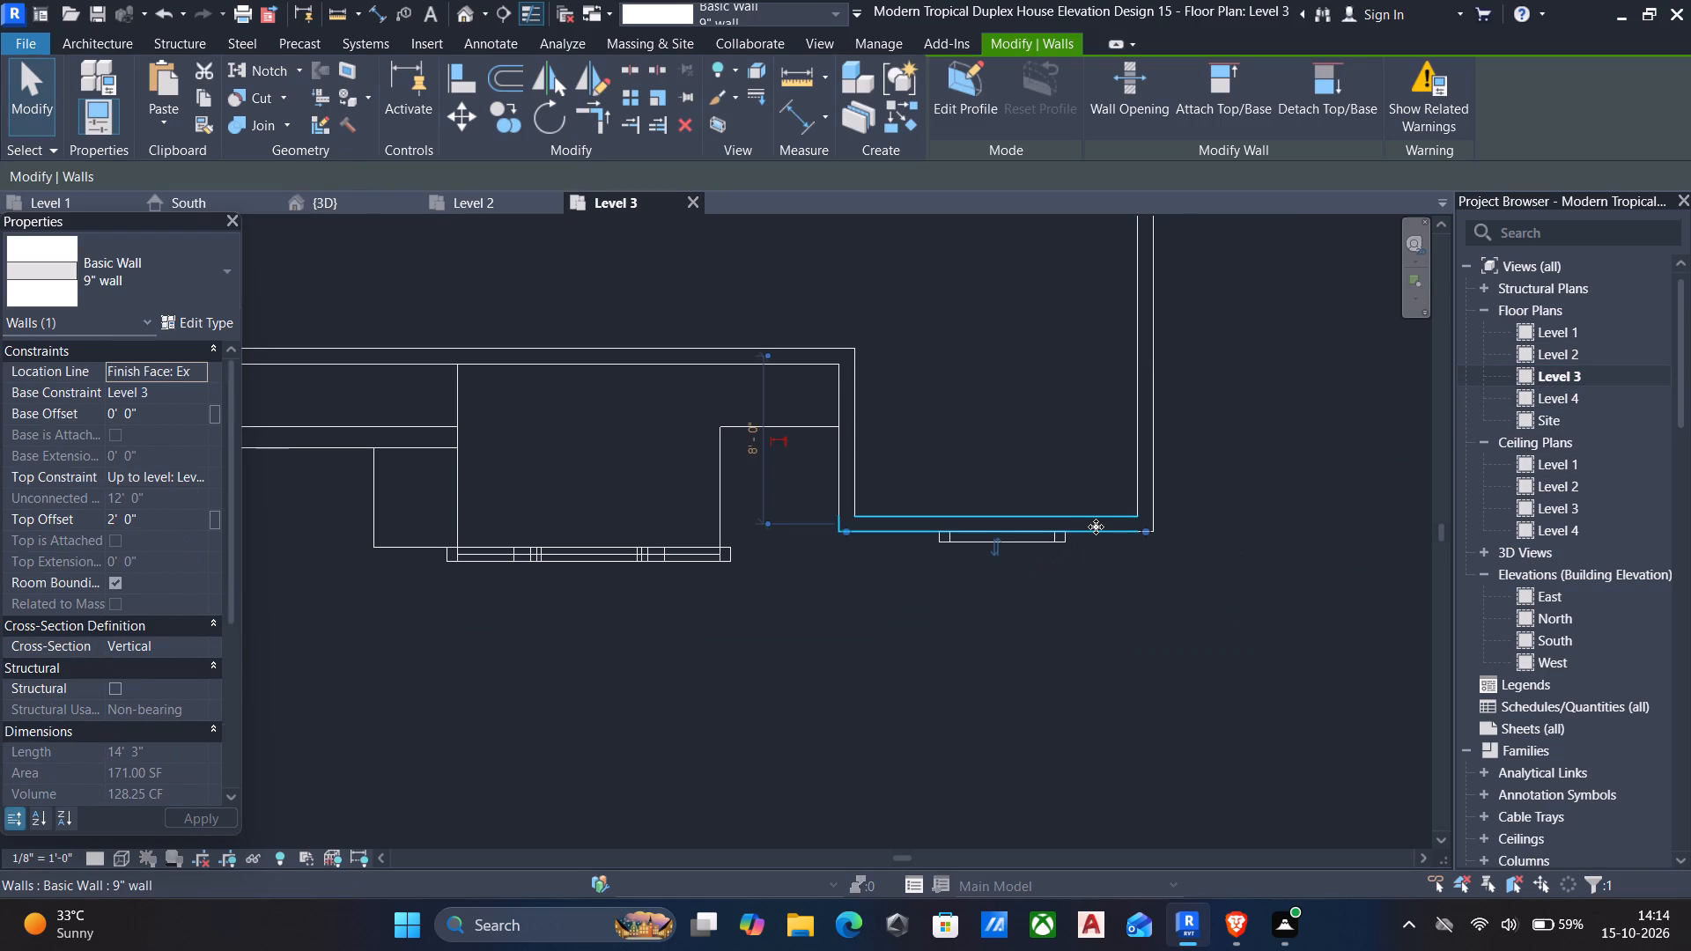
{"action": "key", "text": "Escape"}
{"action": "scroll", "coordinate": [787, 451], "scroll_direction": "down", "scroll_amount": 4}
{"action": "middle_click_drag", "start_coordinate": [897, 462], "coordinate": [898, 451], "text": "shift"}
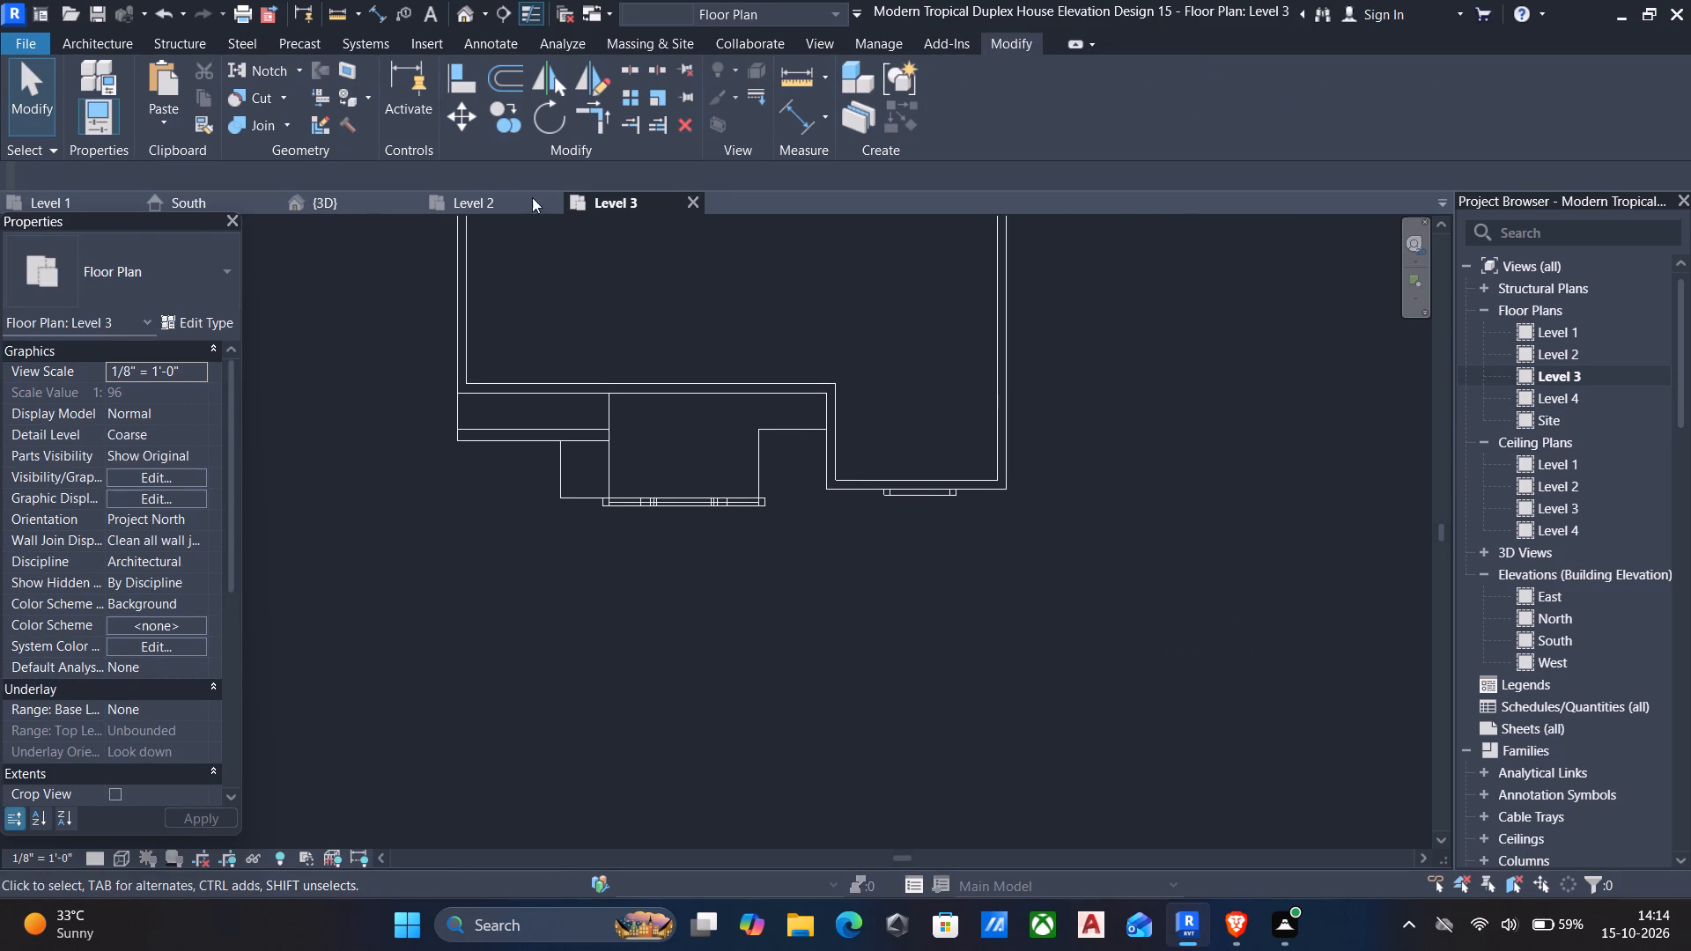
Select the pasted upper-storey curtain wall in 3D and display the South elevation in Wireframe.
{"action": "left_click", "coordinate": [461, 11]}
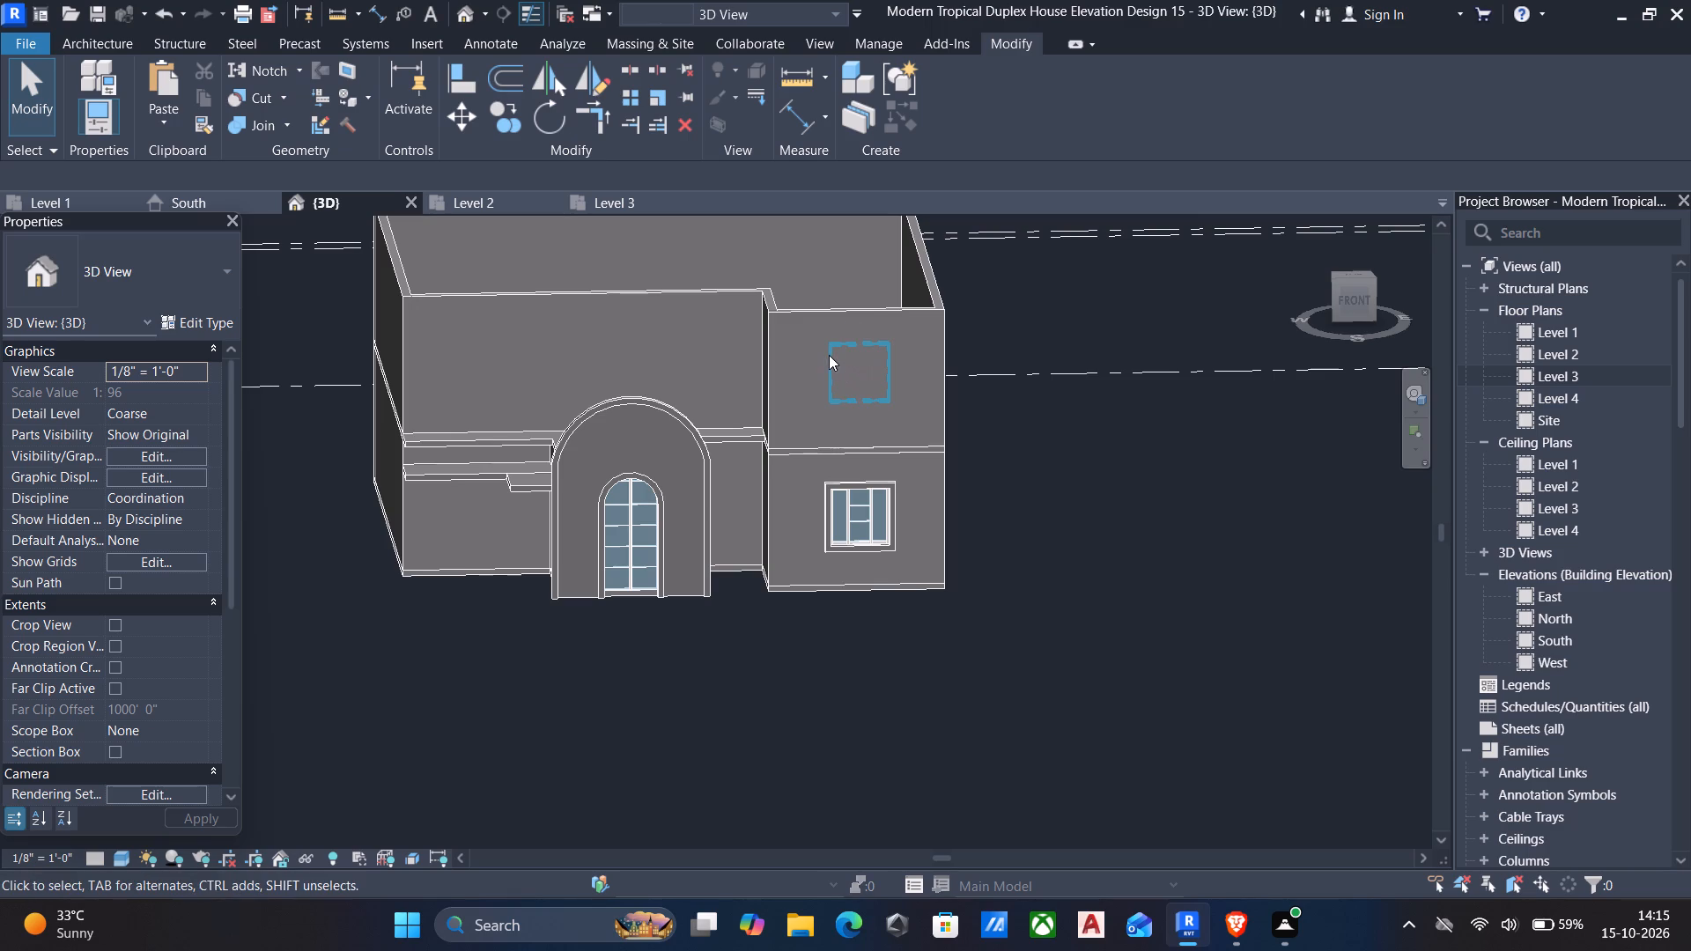
{"action": "left_click", "coordinate": [827, 353]}
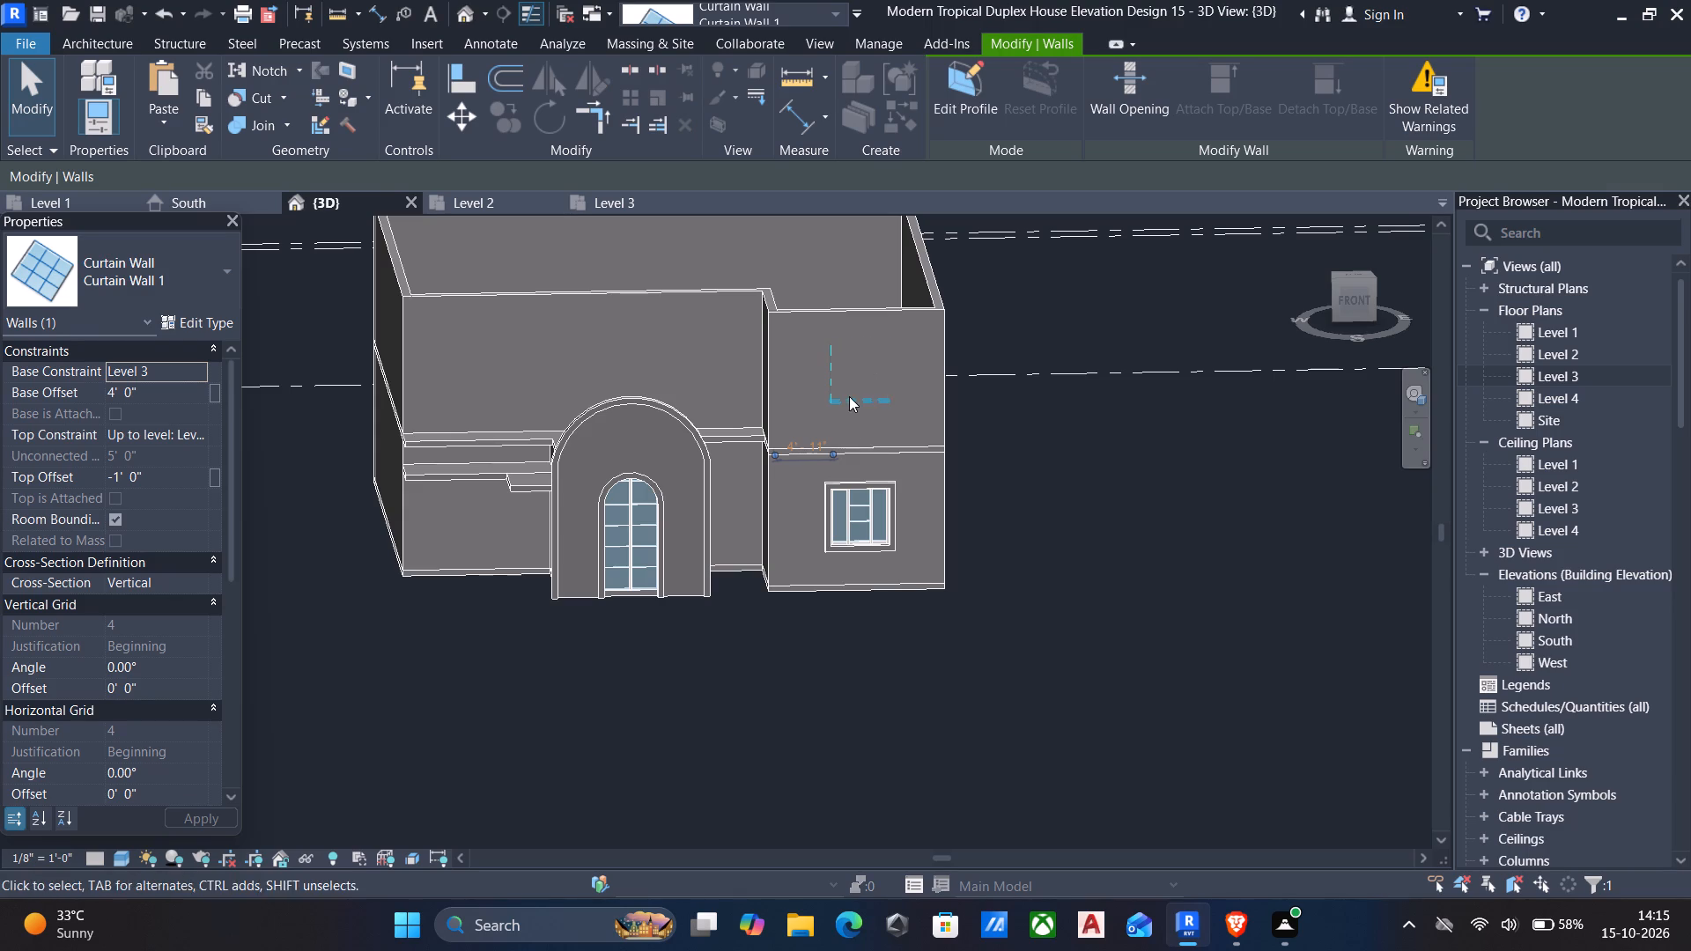
{"action": "double_click", "coordinate": [1575, 644]}
{"action": "scroll", "coordinate": [1008, 512], "scroll_direction": "down", "scroll_amount": 7}
{"action": "scroll", "coordinate": [776, 475], "scroll_direction": "down", "scroll_amount": 4}
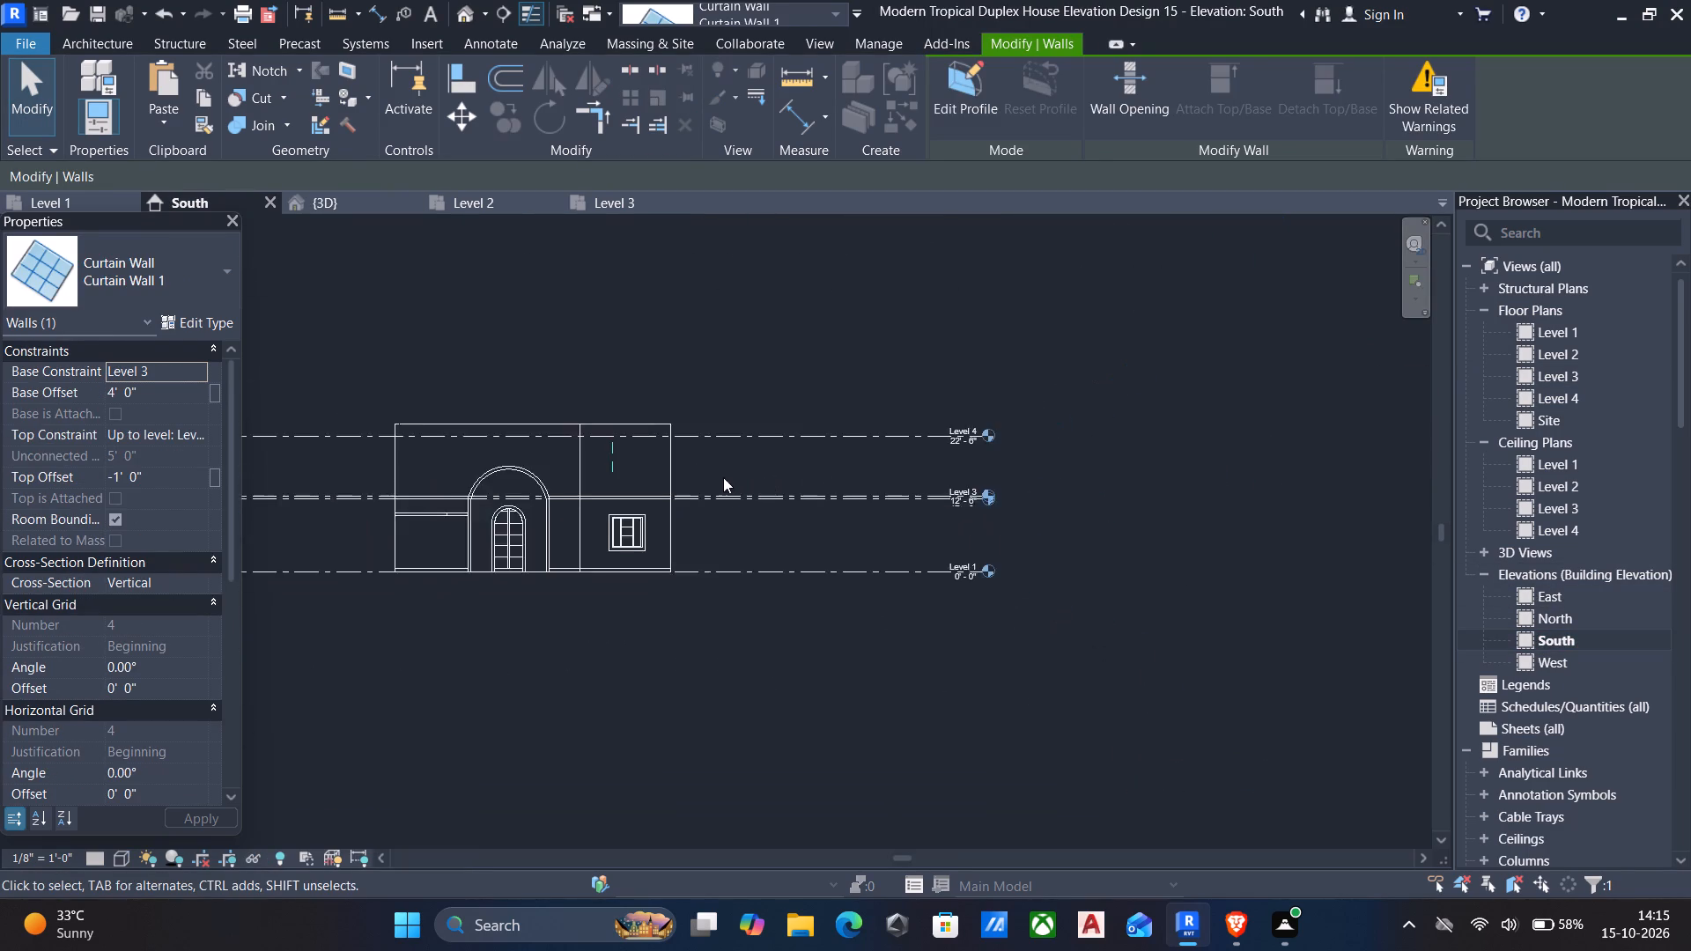
{"action": "scroll", "coordinate": [638, 482], "scroll_direction": "up", "scroll_amount": 9}
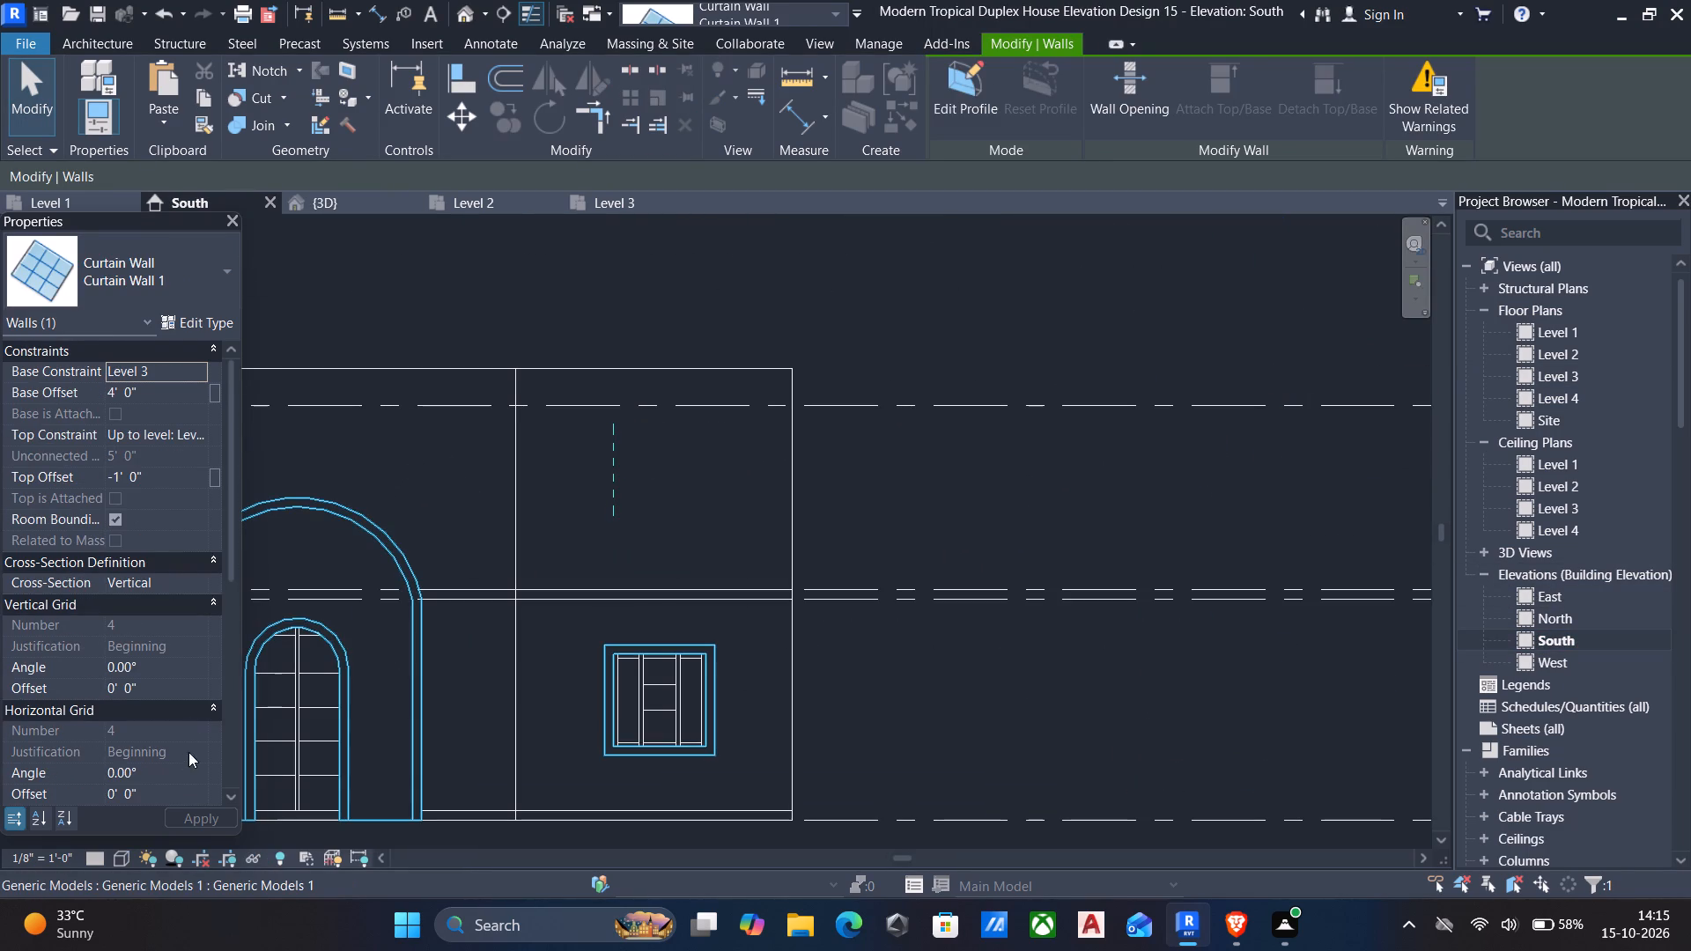
{"action": "left_click", "coordinate": [118, 853]}
{"action": "left_click", "coordinate": [131, 713]}
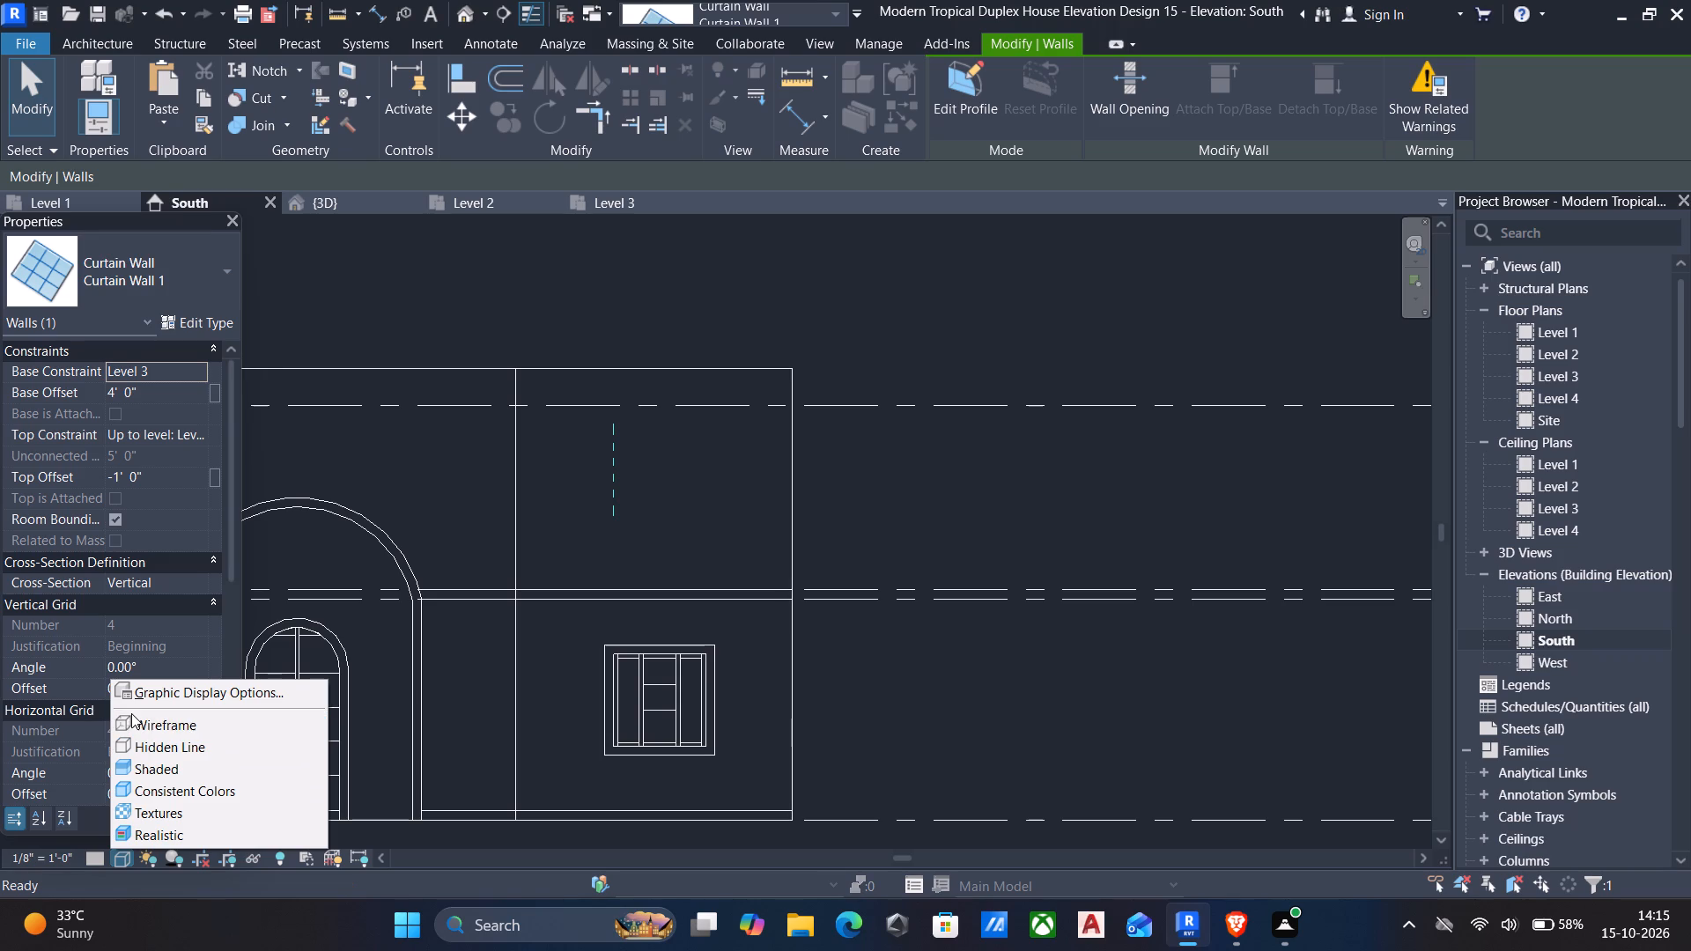
{"action": "left_click", "coordinate": [146, 726]}
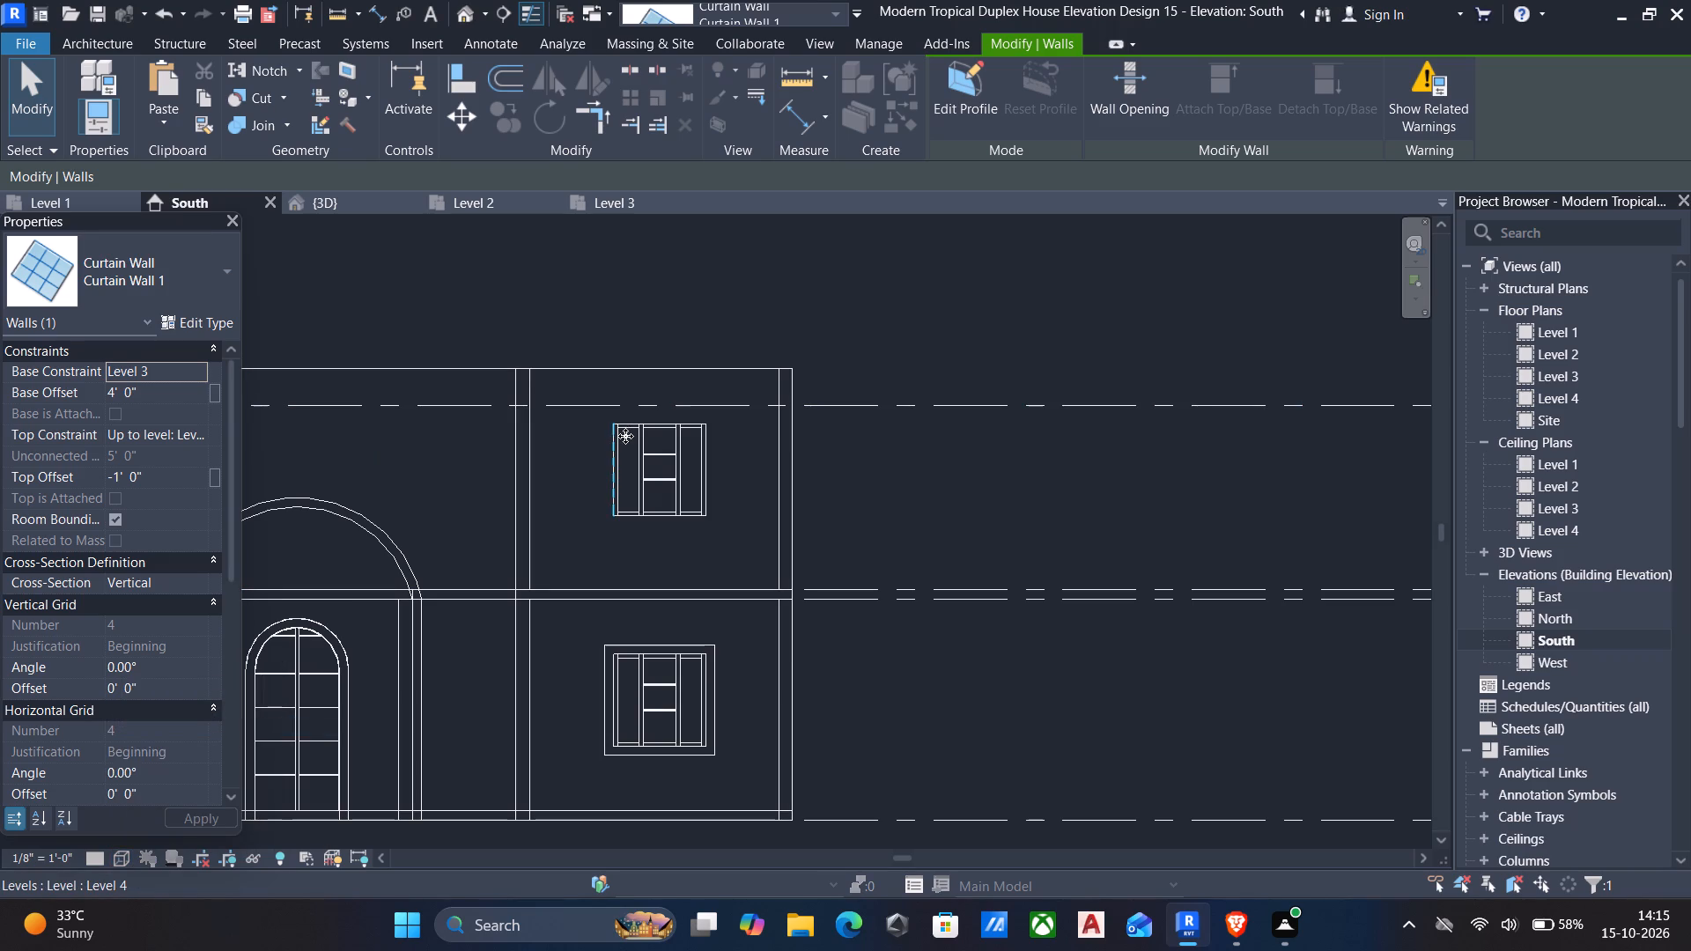
Inspect the pasted curtain wall's position against the projecting front wall in the South elevation and the Level 3 floor plan.
{"action": "scroll", "coordinate": [588, 432], "scroll_direction": "down", "scroll_amount": 5}
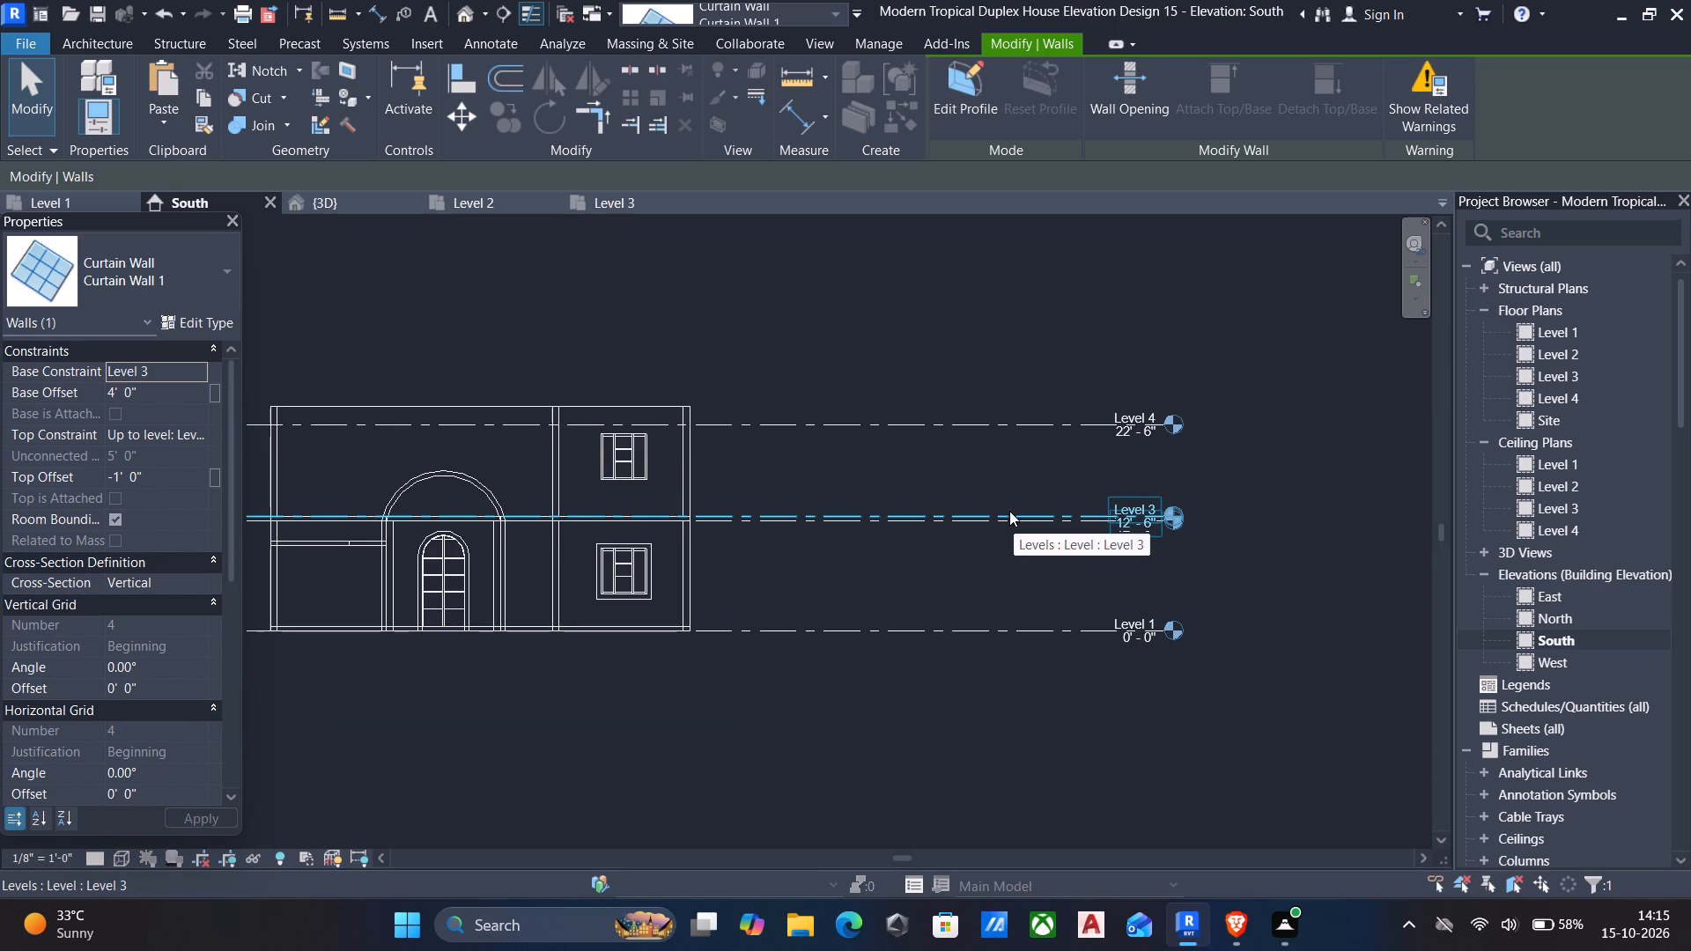
{"action": "double_click", "coordinate": [1551, 384]}
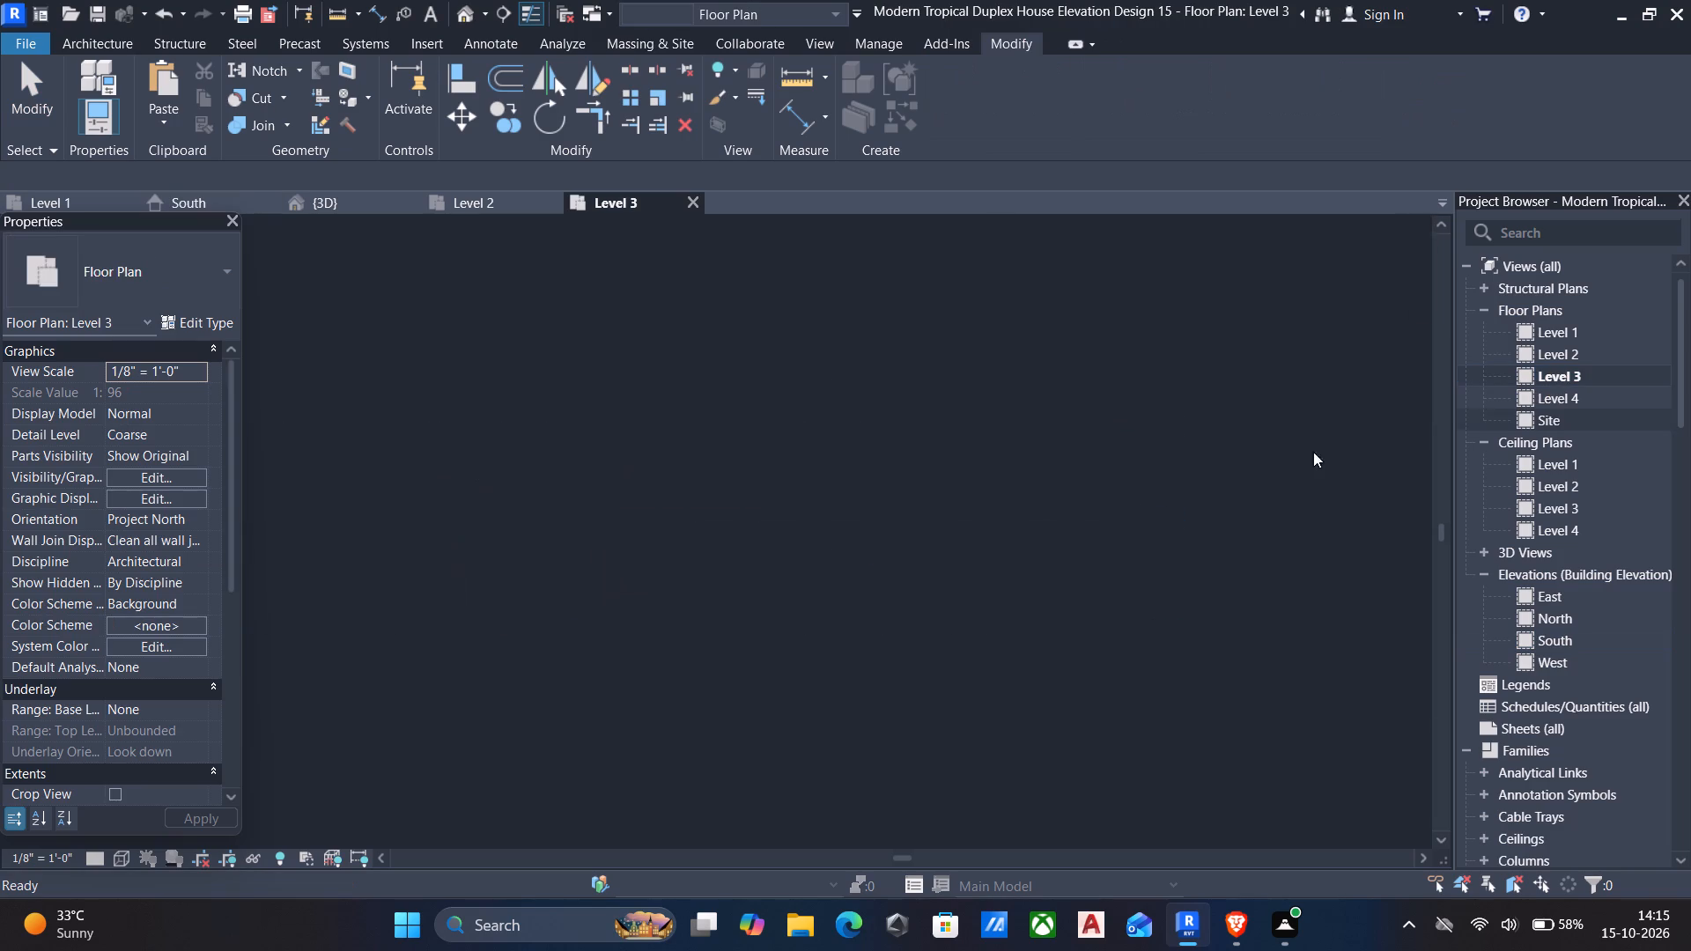
{"action": "scroll", "coordinate": [931, 512], "scroll_direction": "up", "scroll_amount": 5}
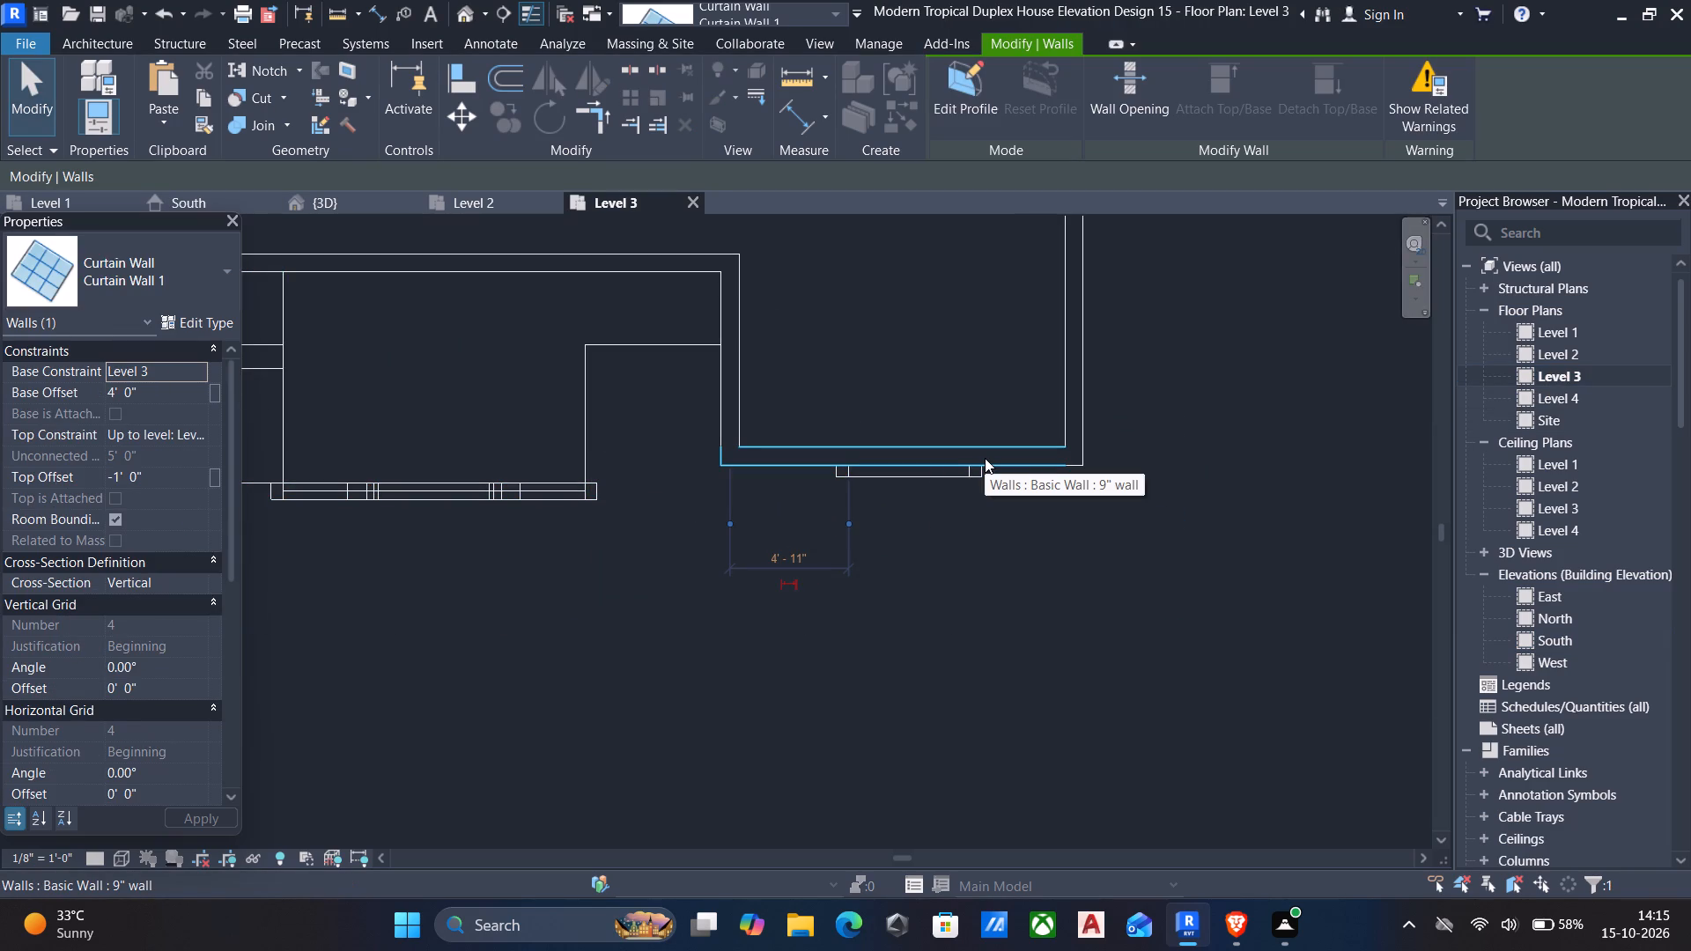
{"action": "key", "text": "Escape"}
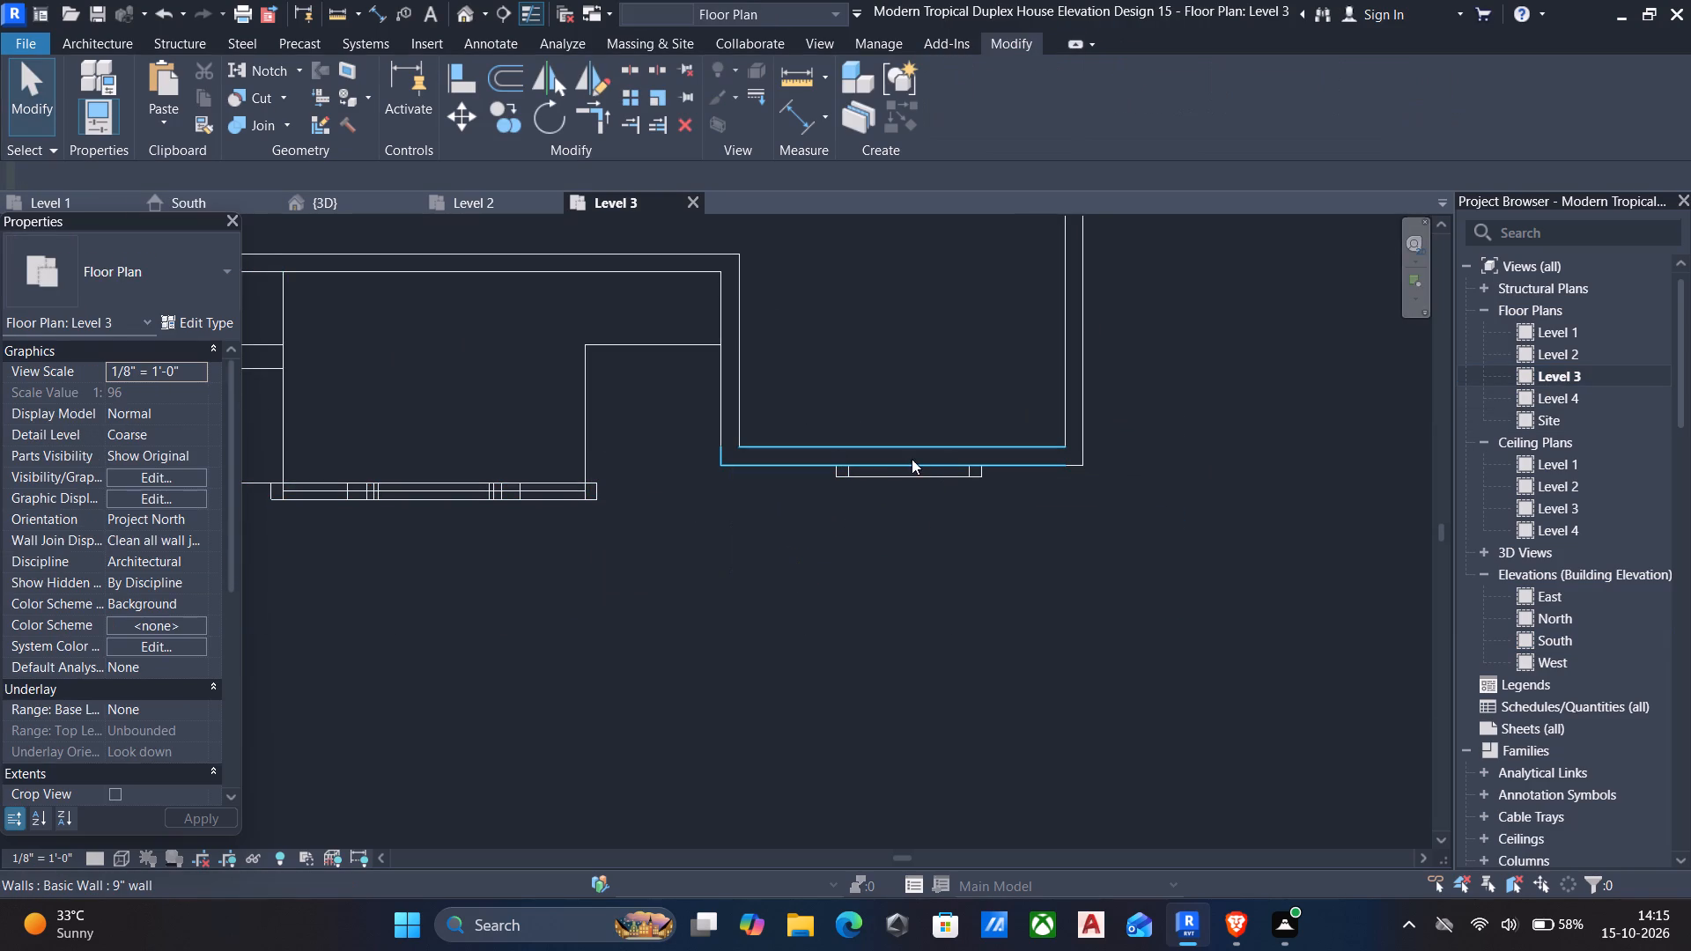
{"action": "scroll", "coordinate": [963, 445], "scroll_direction": "up", "scroll_amount": 4}
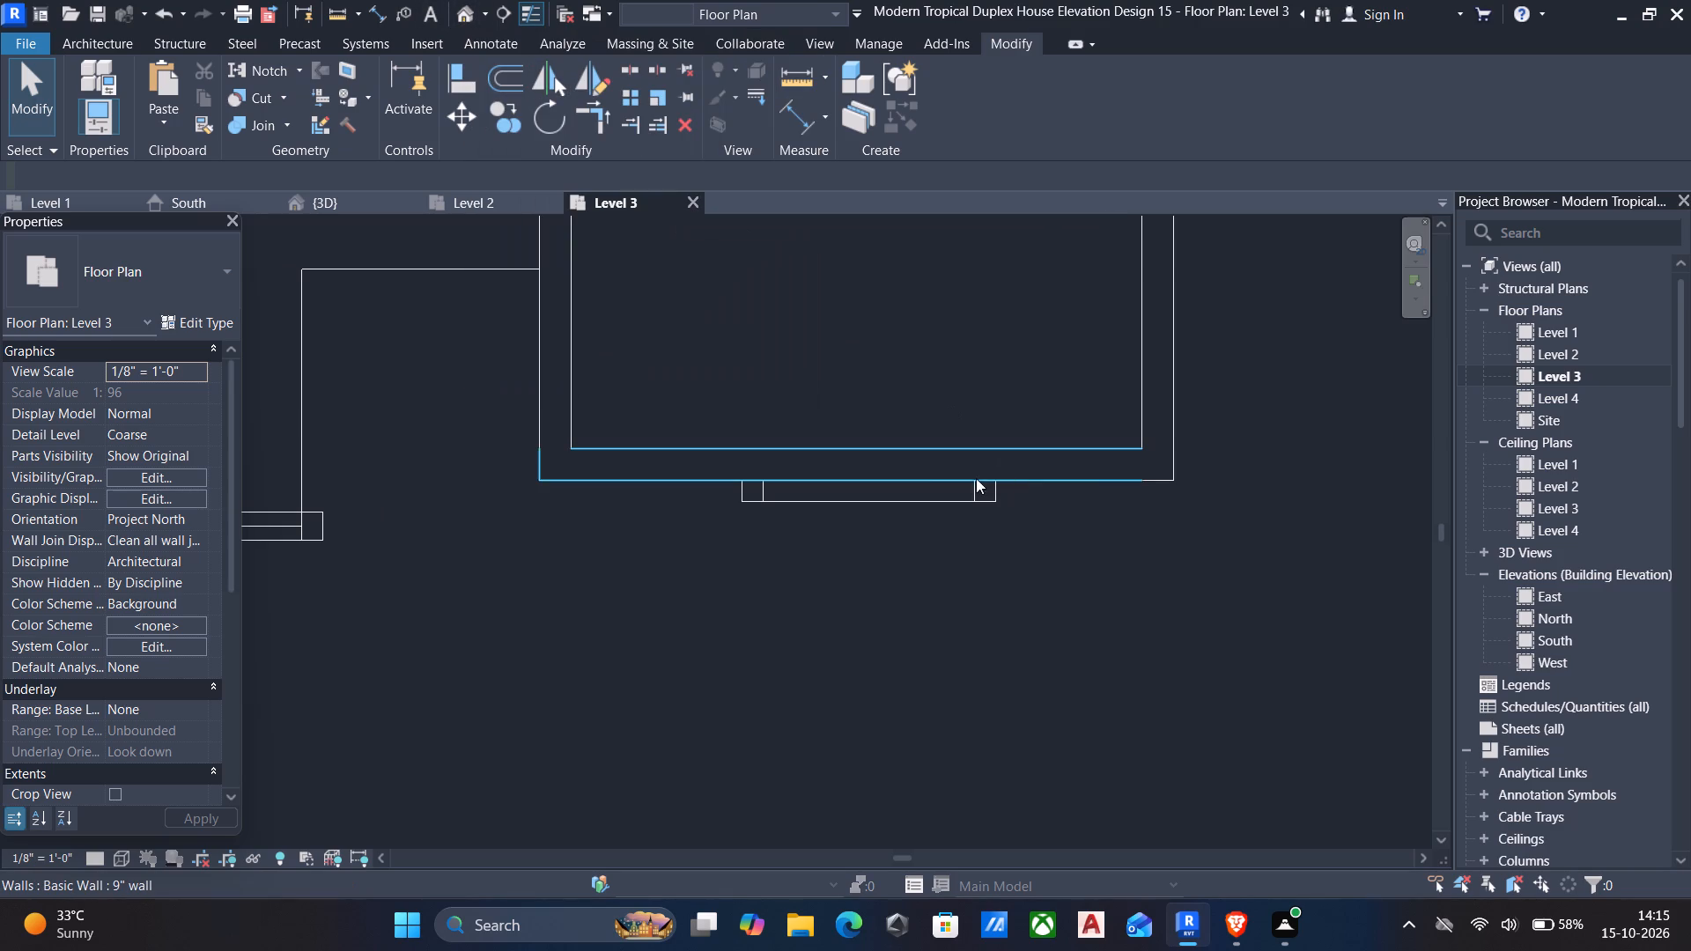
{"action": "left_click", "coordinate": [941, 475]}
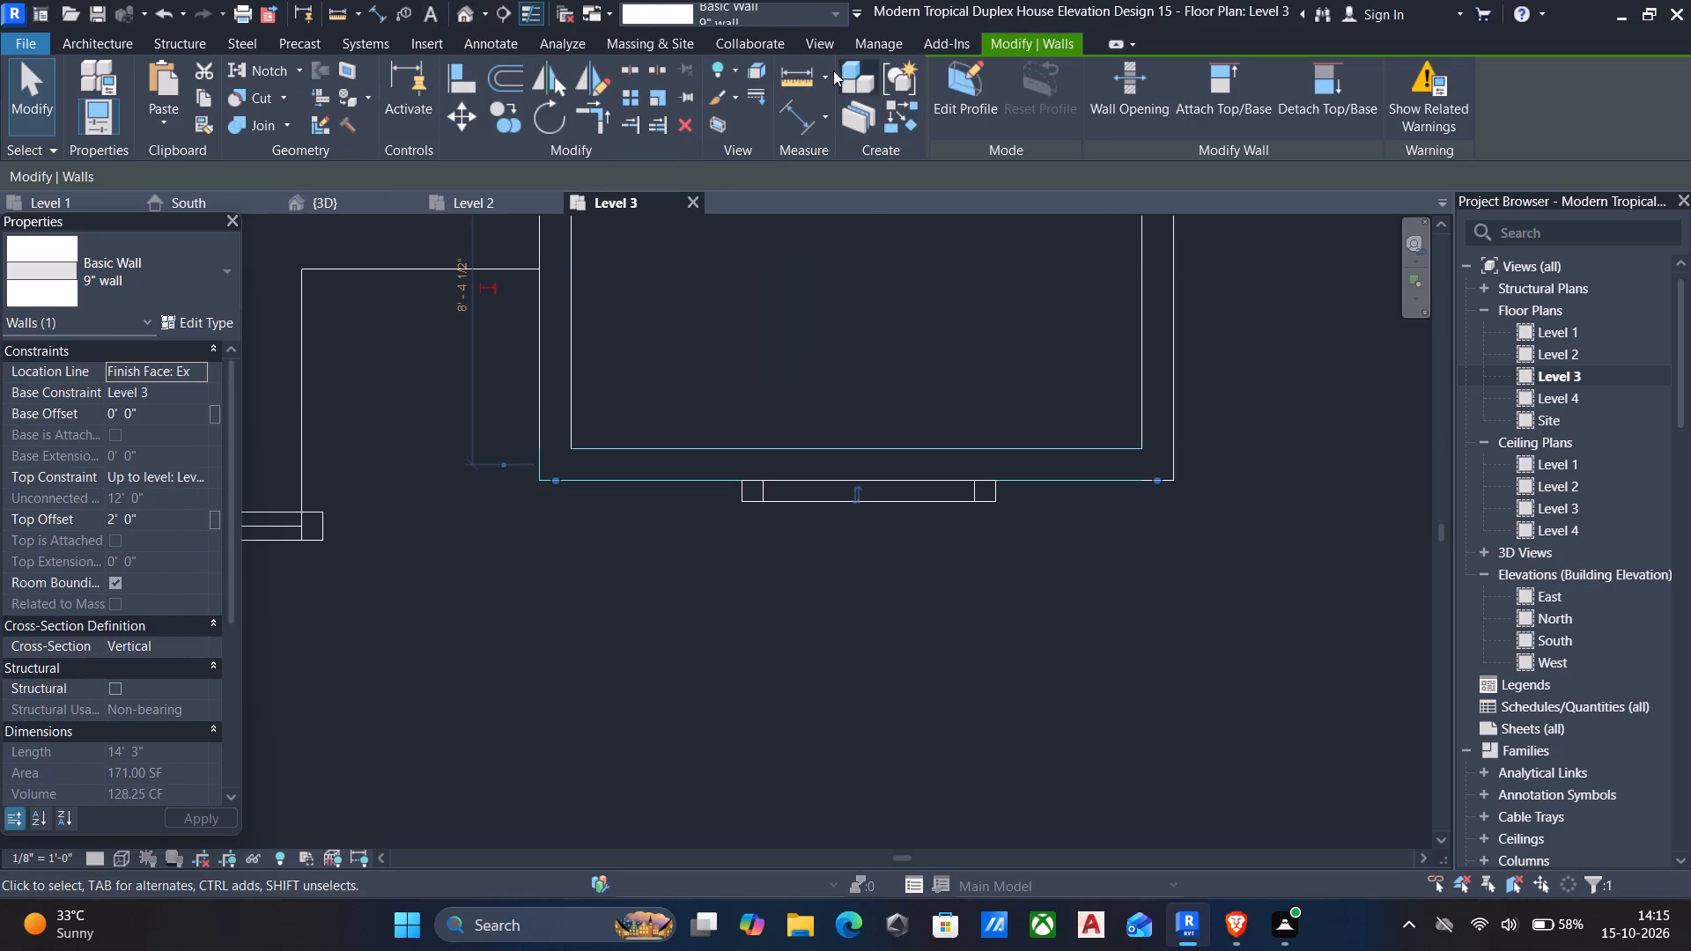
In the 3D view, use Cut Geometry to cut the upper-storey projecting front wall with the pasted curtain-wall window.
{"action": "left_click", "coordinate": [455, 11]}
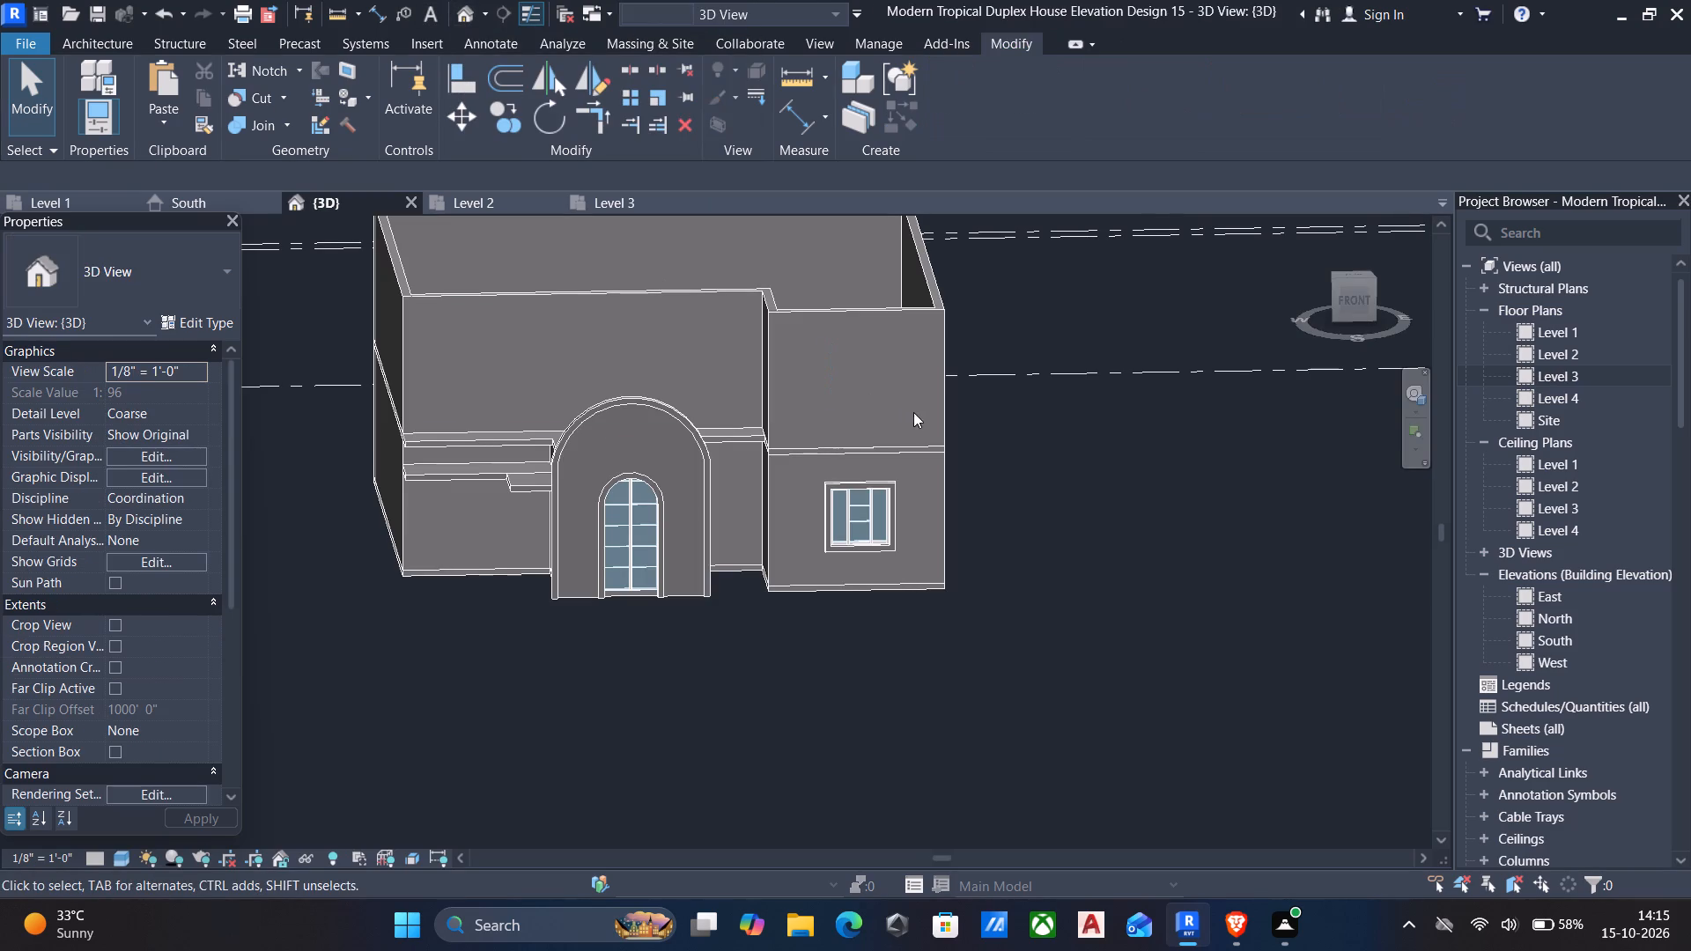
{"action": "left_click", "coordinate": [829, 357]}
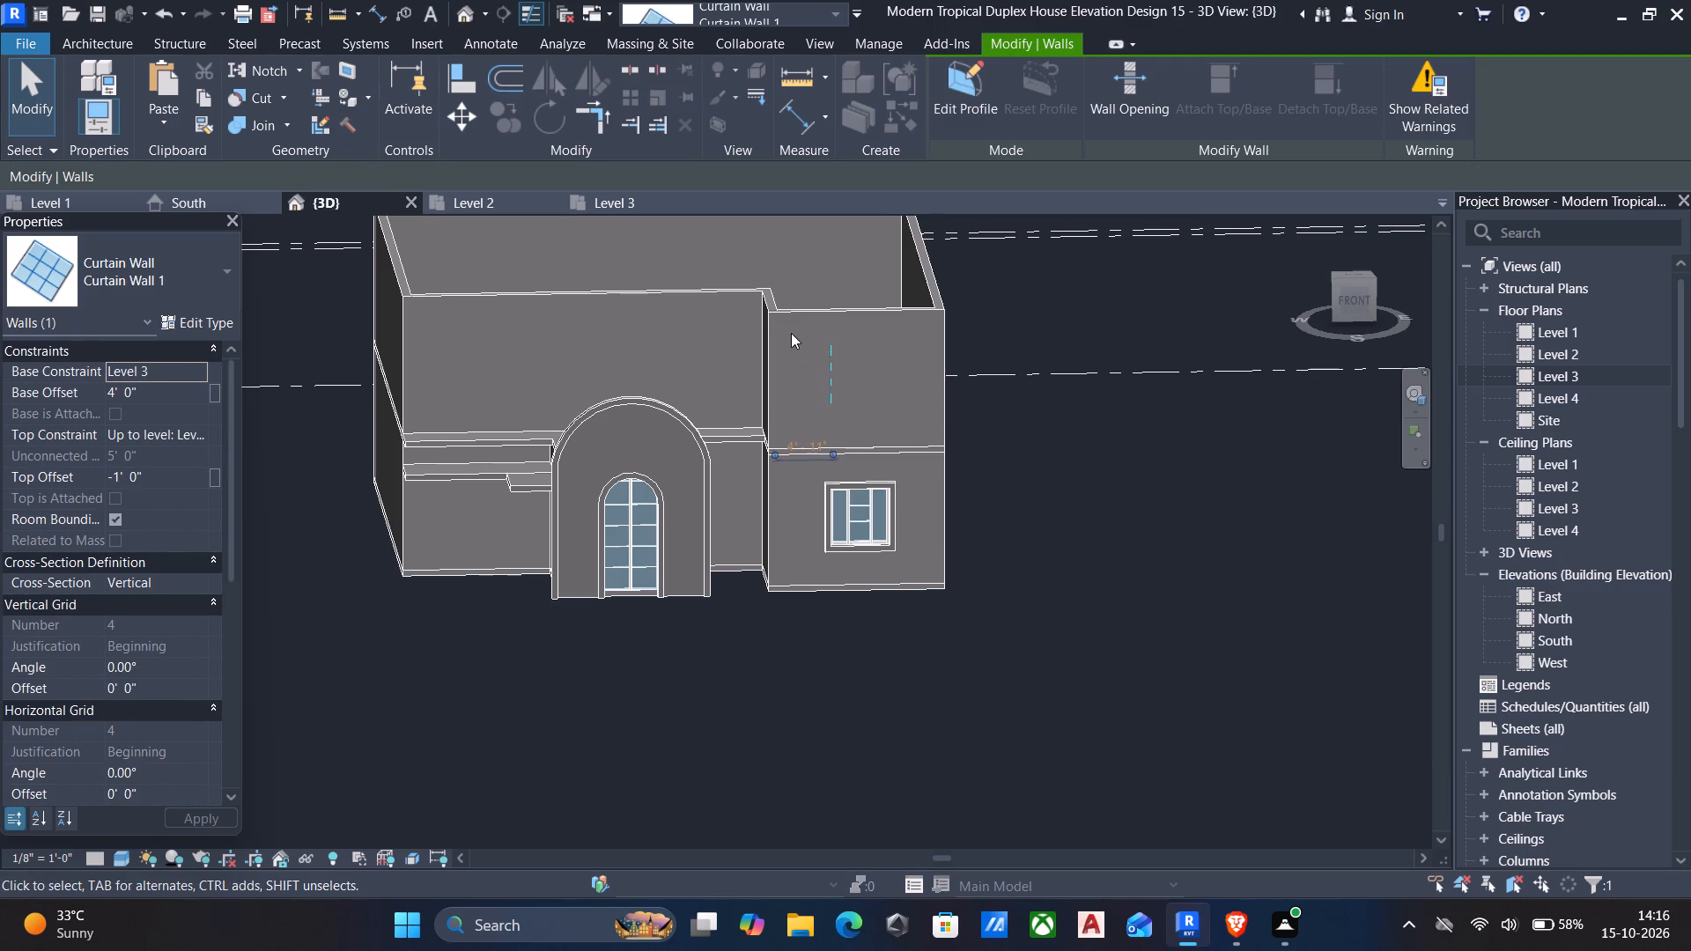
{"action": "left_click_drag", "start_coordinate": [791, 331], "coordinate": [915, 430]}
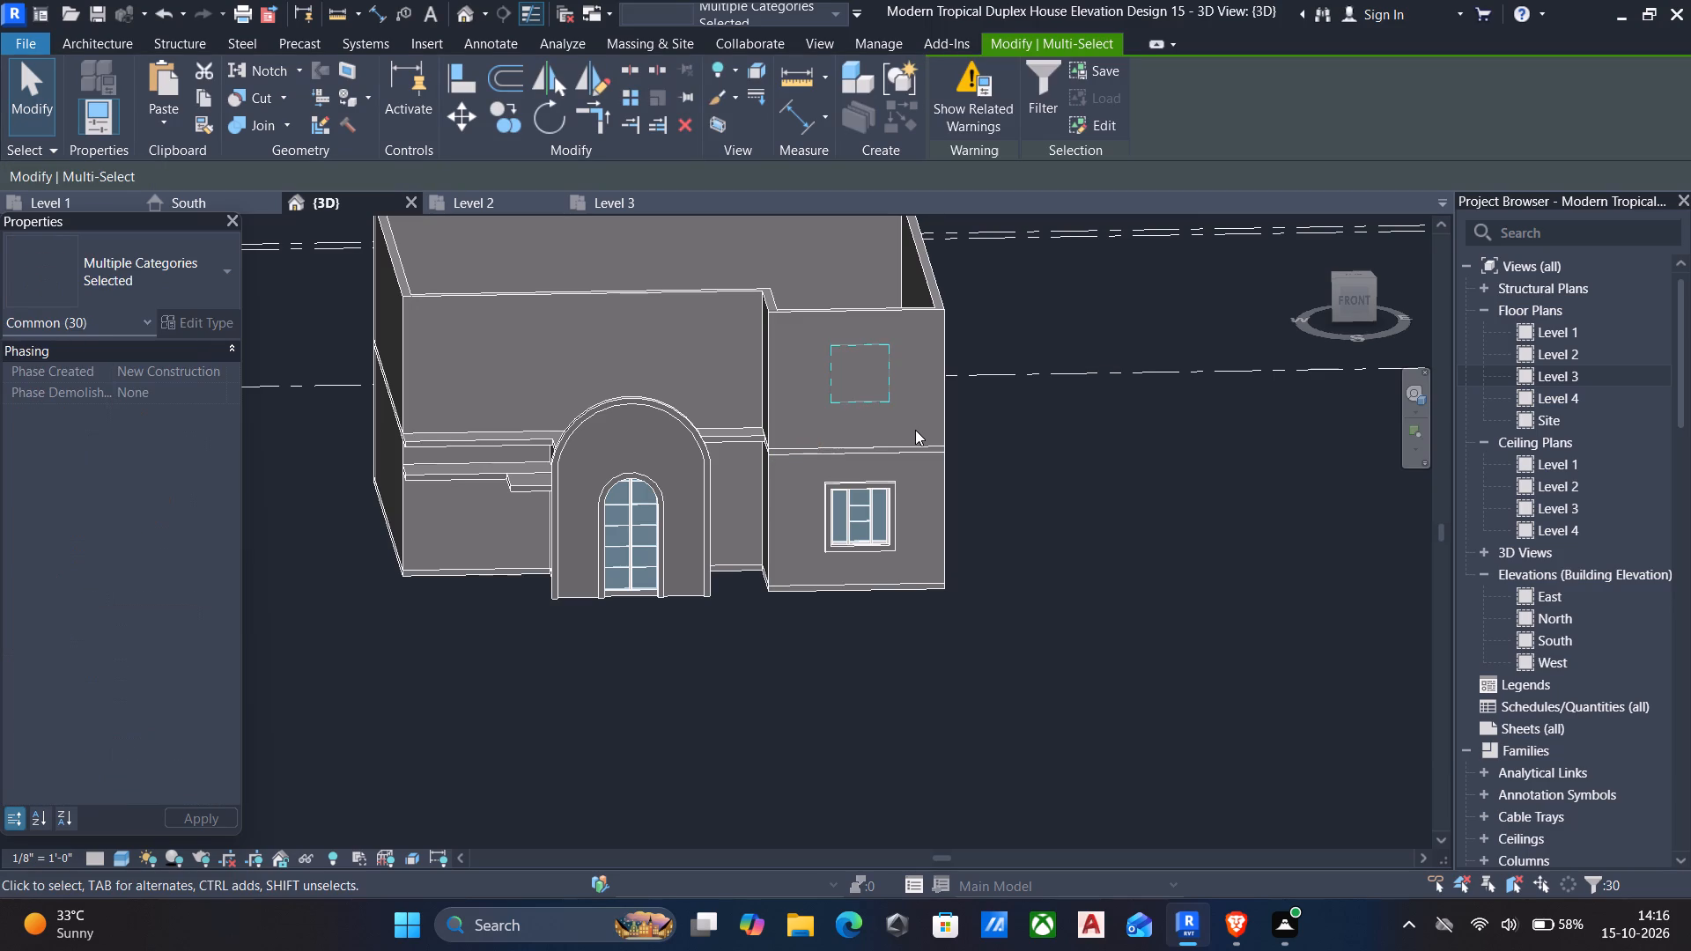
{"action": "left_click", "coordinate": [255, 94]}
{"action": "left_click", "coordinate": [838, 310]}
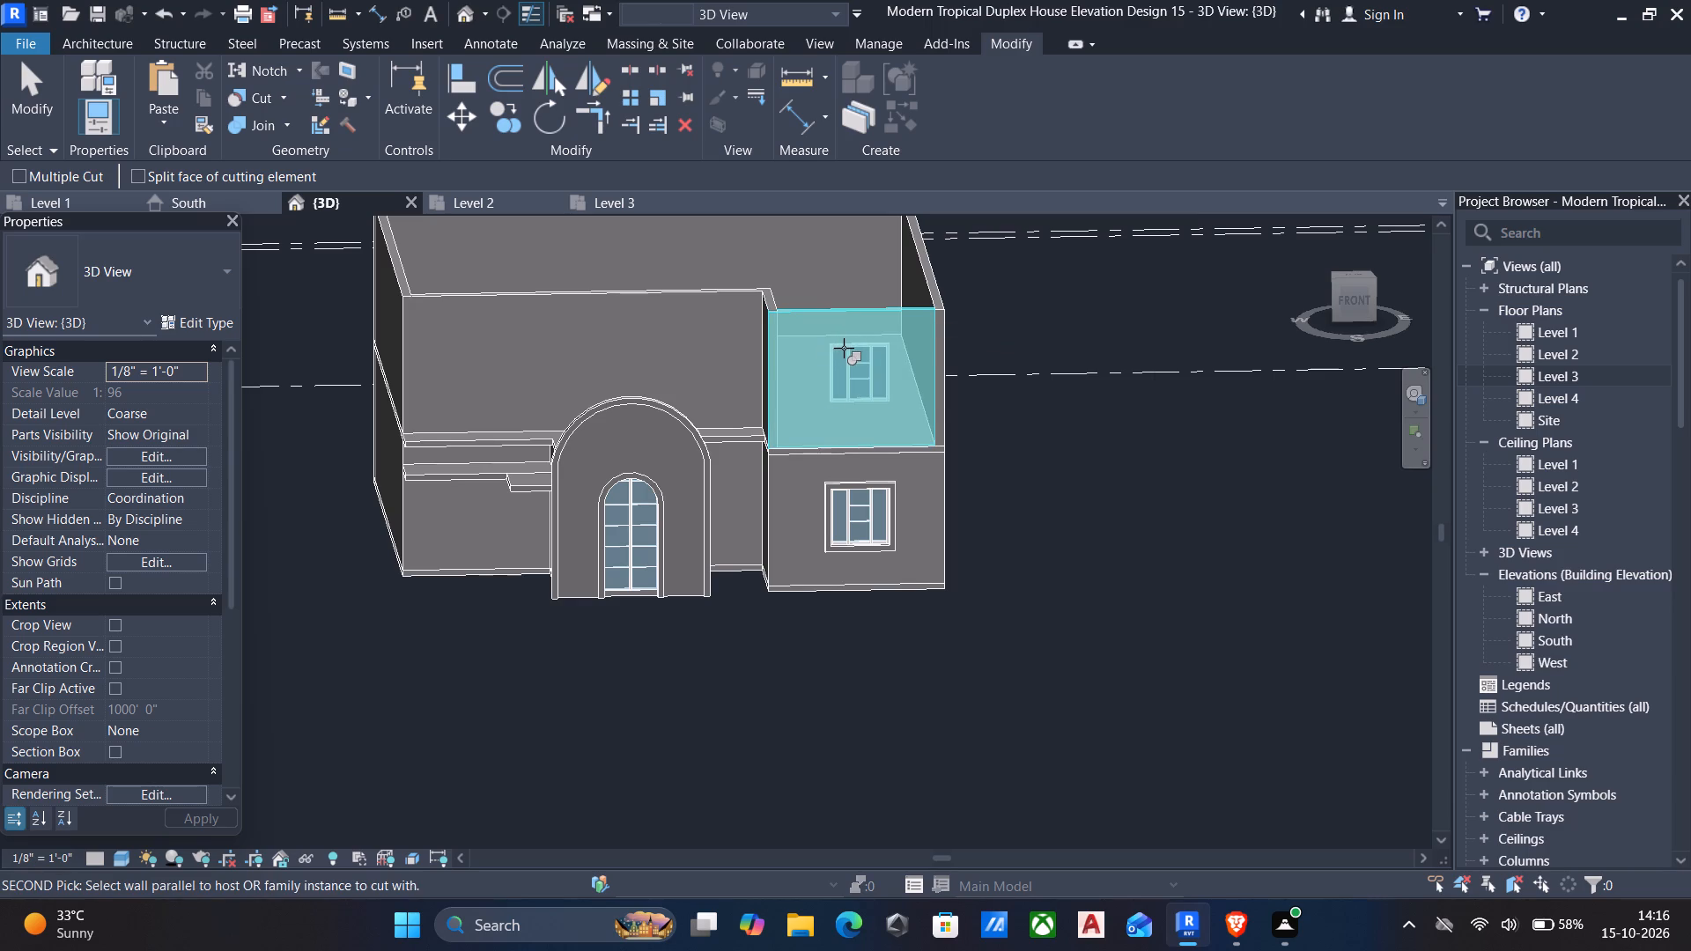
{"action": "left_click", "coordinate": [853, 402]}
{"action": "key", "text": "Escape"}
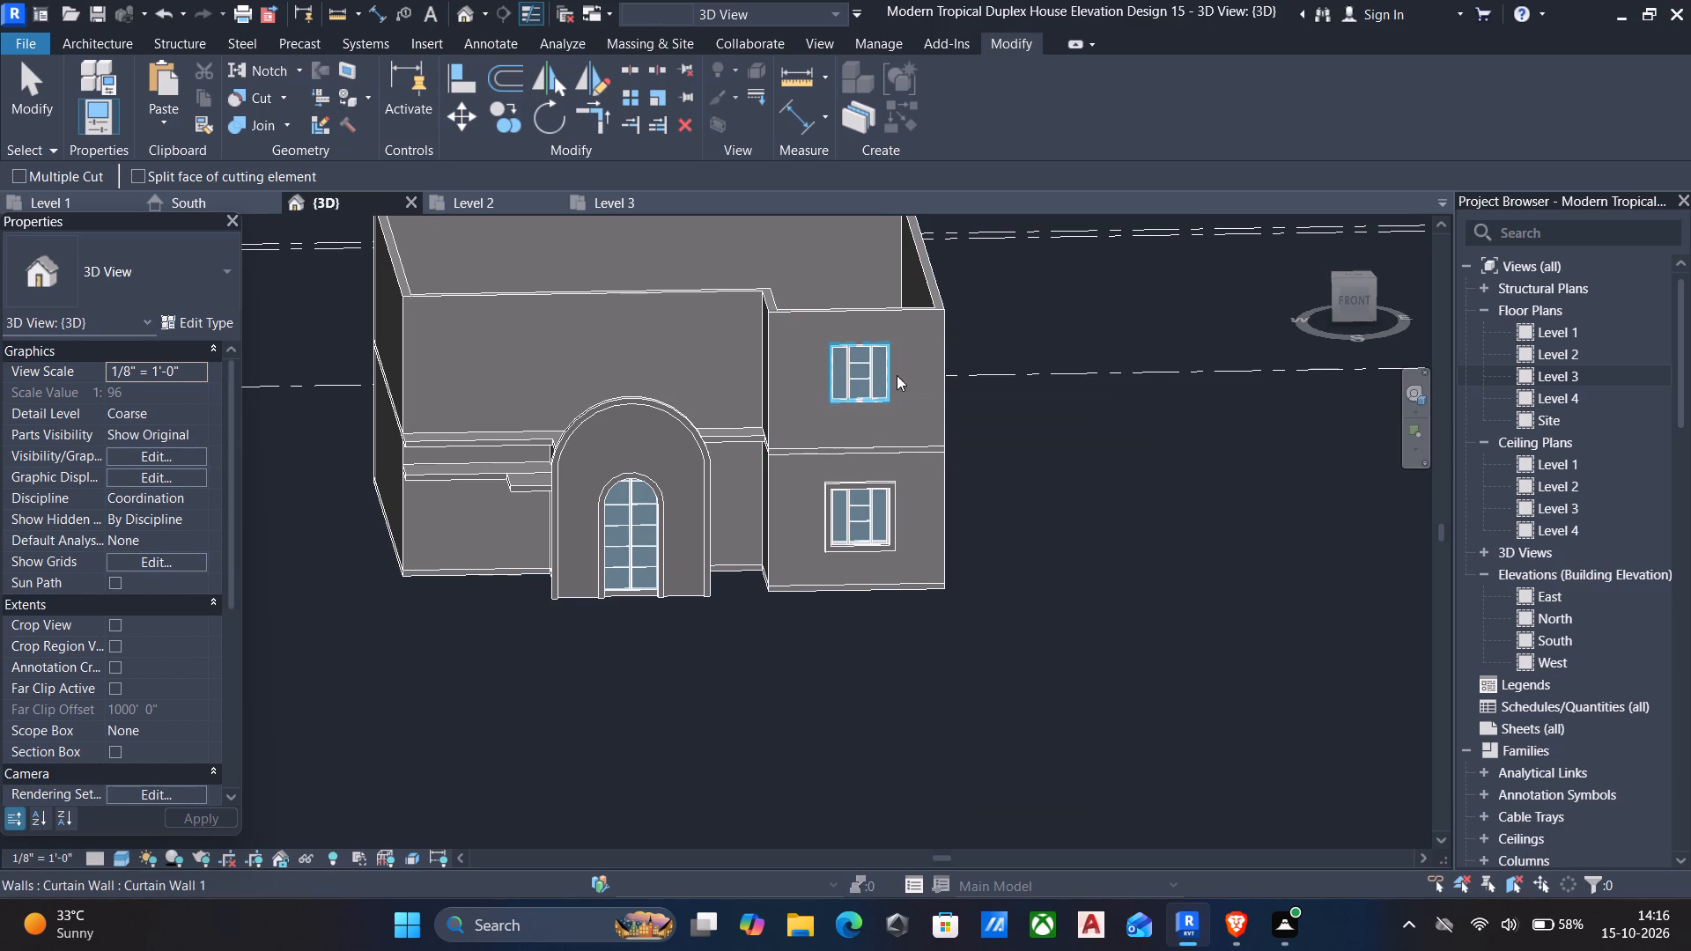
{"action": "scroll", "coordinate": [889, 370], "scroll_direction": "up", "scroll_amount": 5}
{"action": "key", "text": "Escape"}
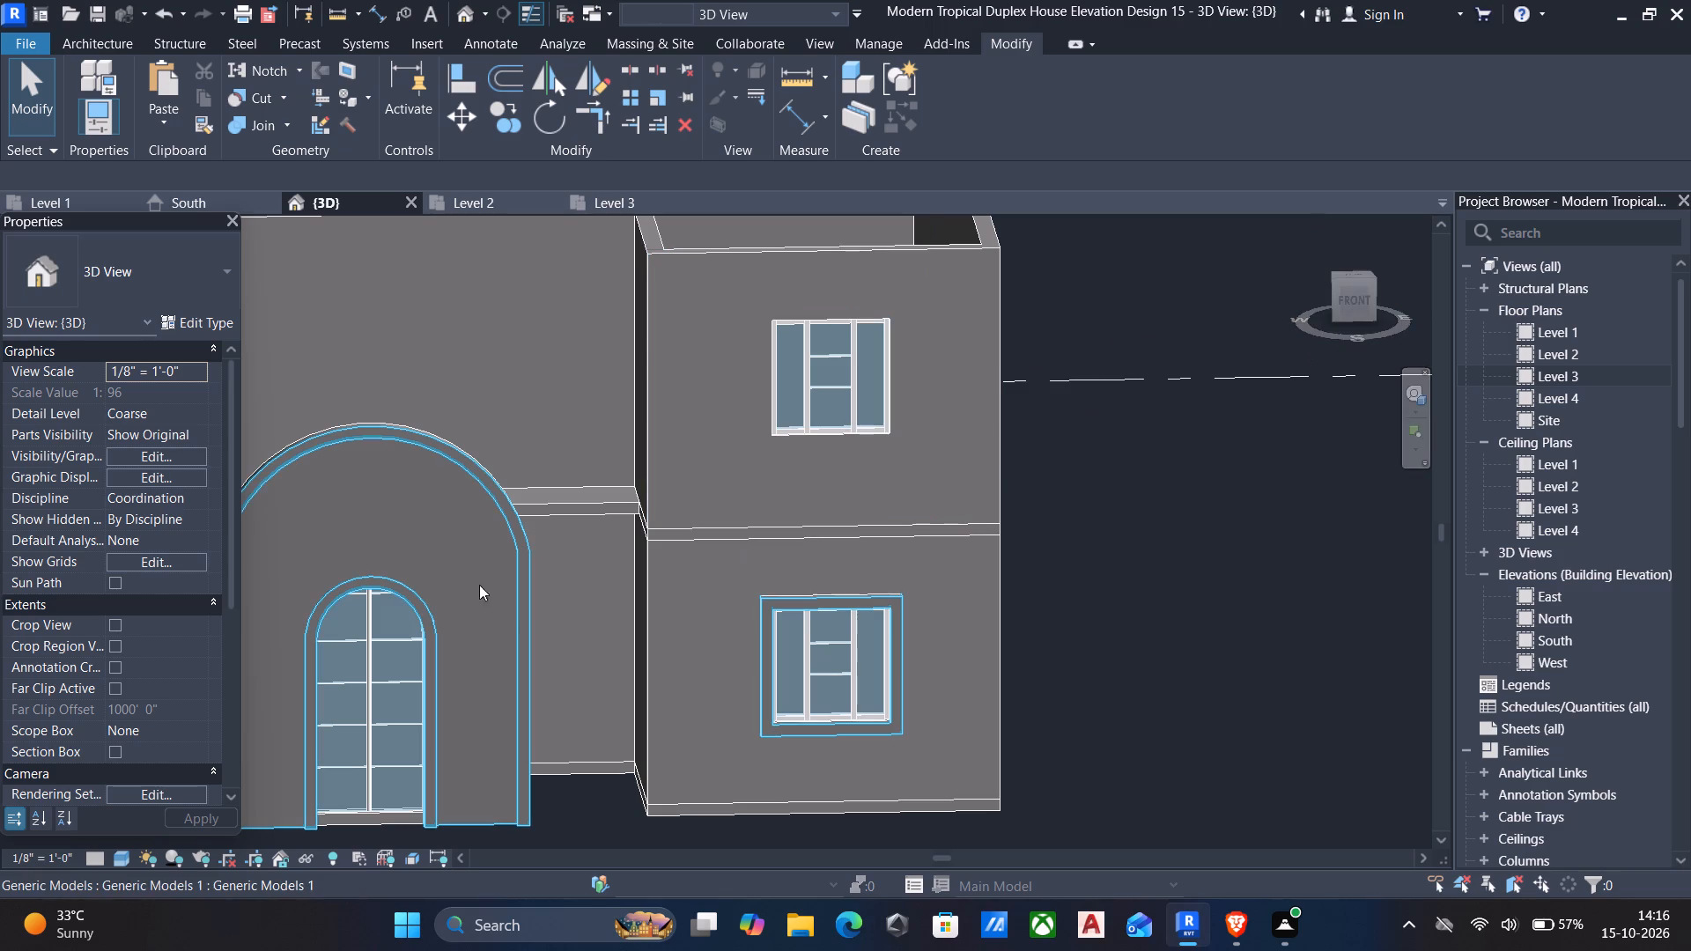
Edit the entrance arch's in-place generic model and start a rectangular extrusion sketch in front view on the upper-storey projecting wall's face.
{"action": "left_click", "coordinate": [494, 484]}
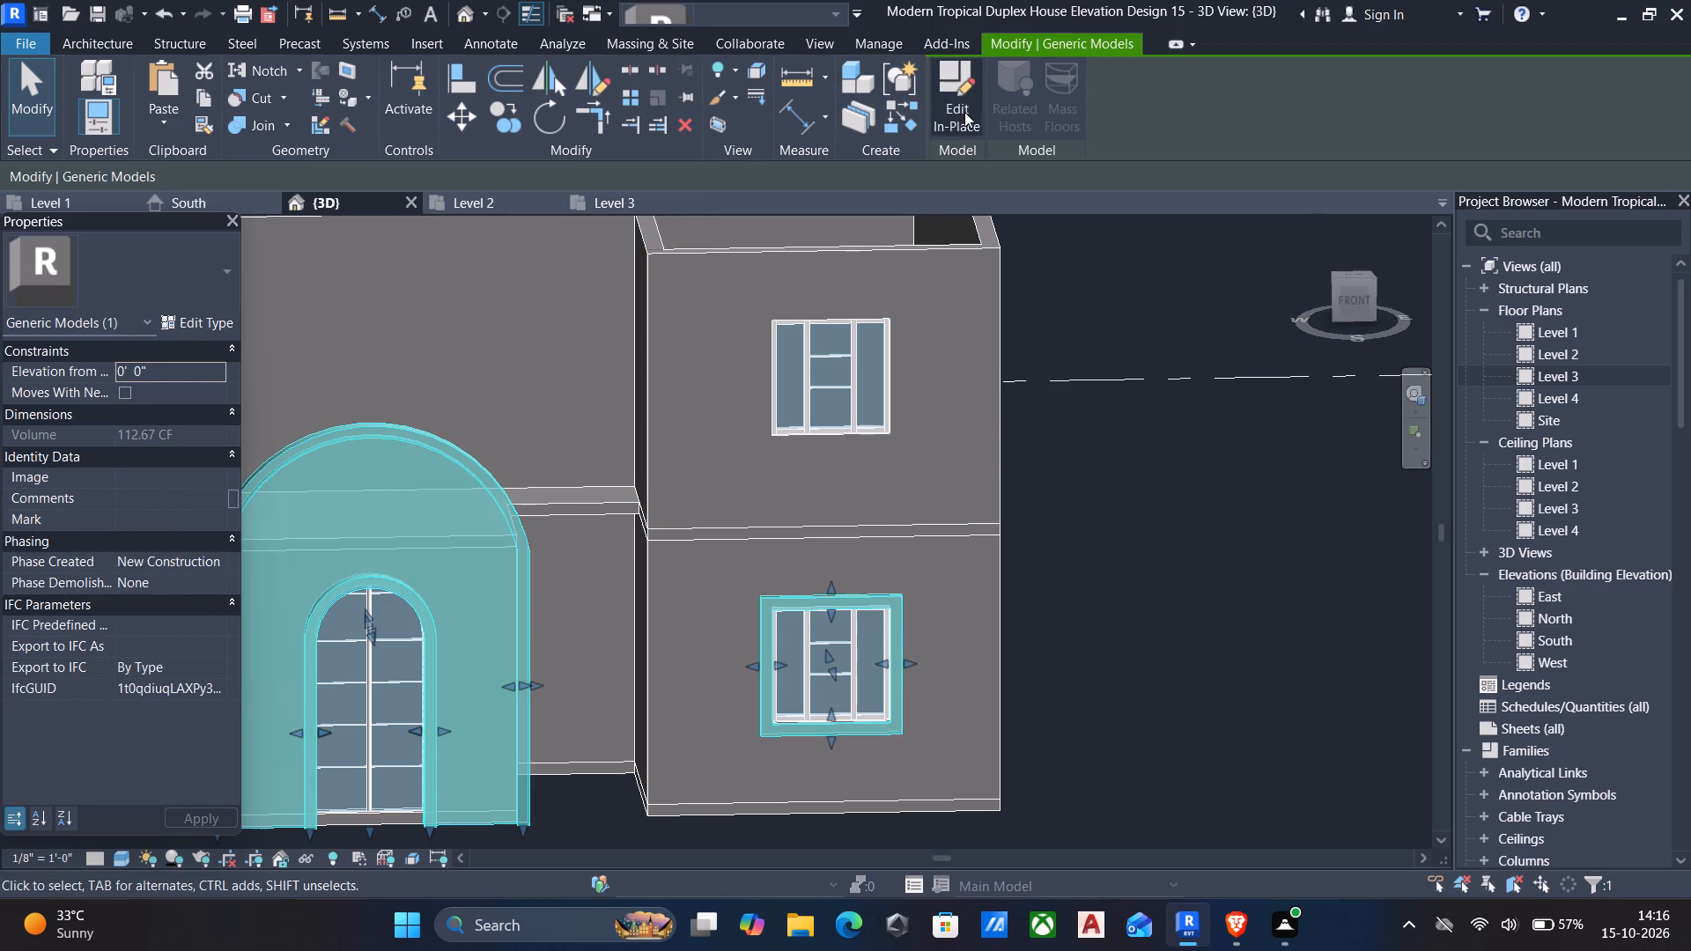
{"action": "left_click", "coordinate": [964, 111]}
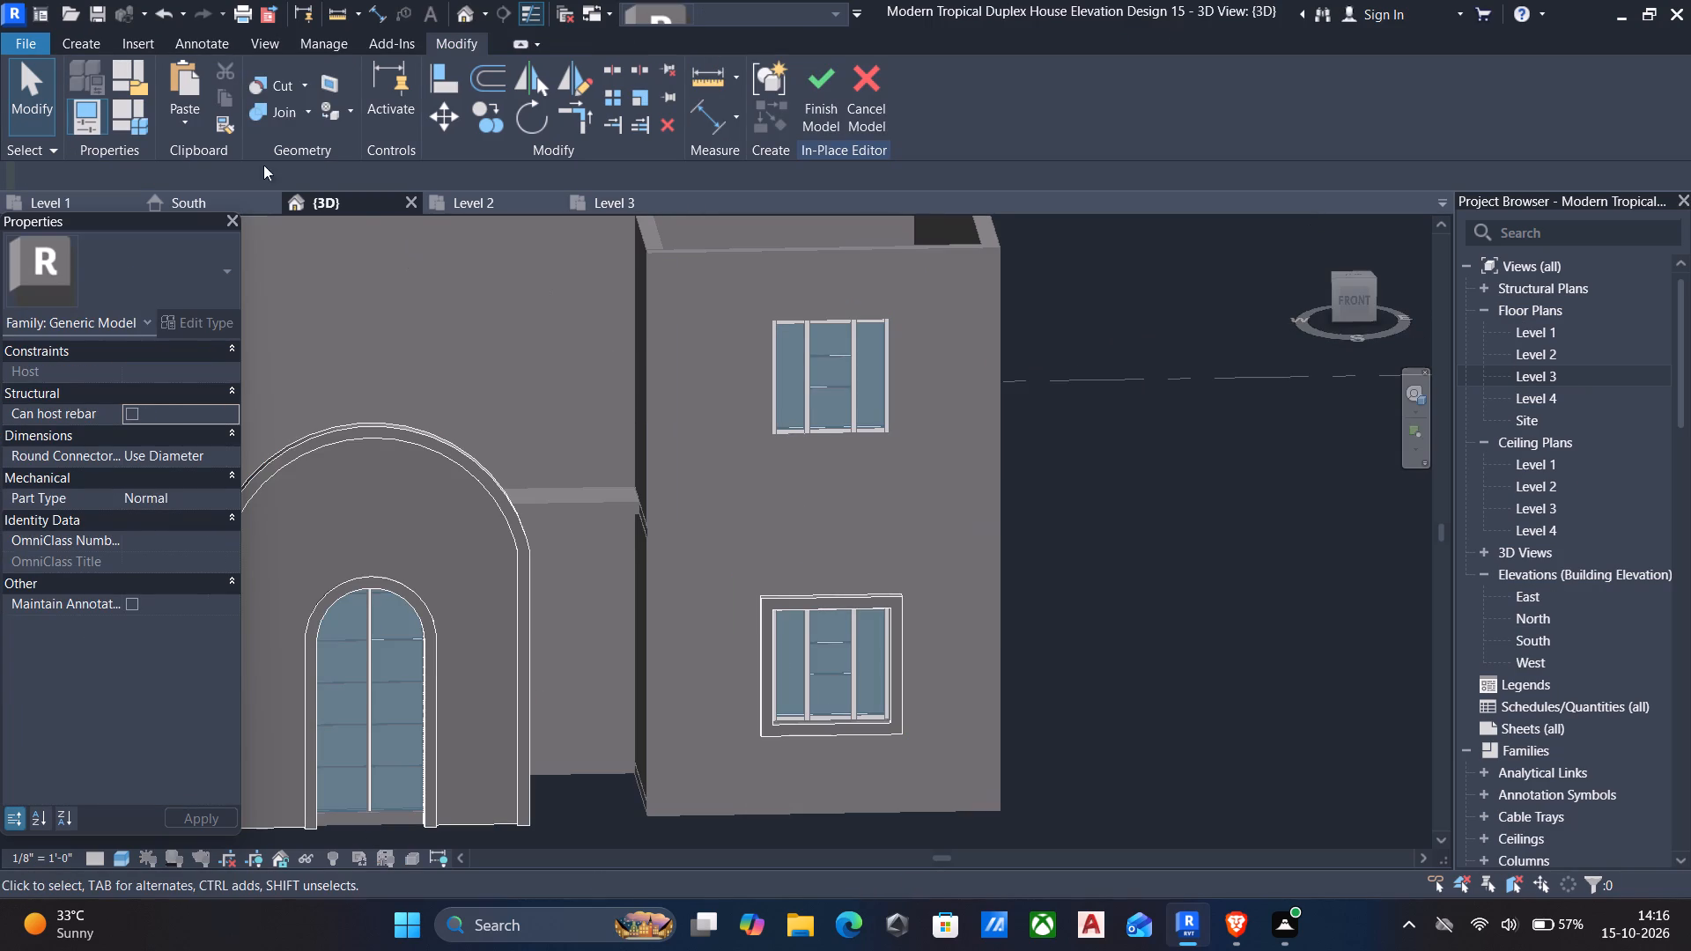
{"action": "left_click", "coordinate": [79, 35]}
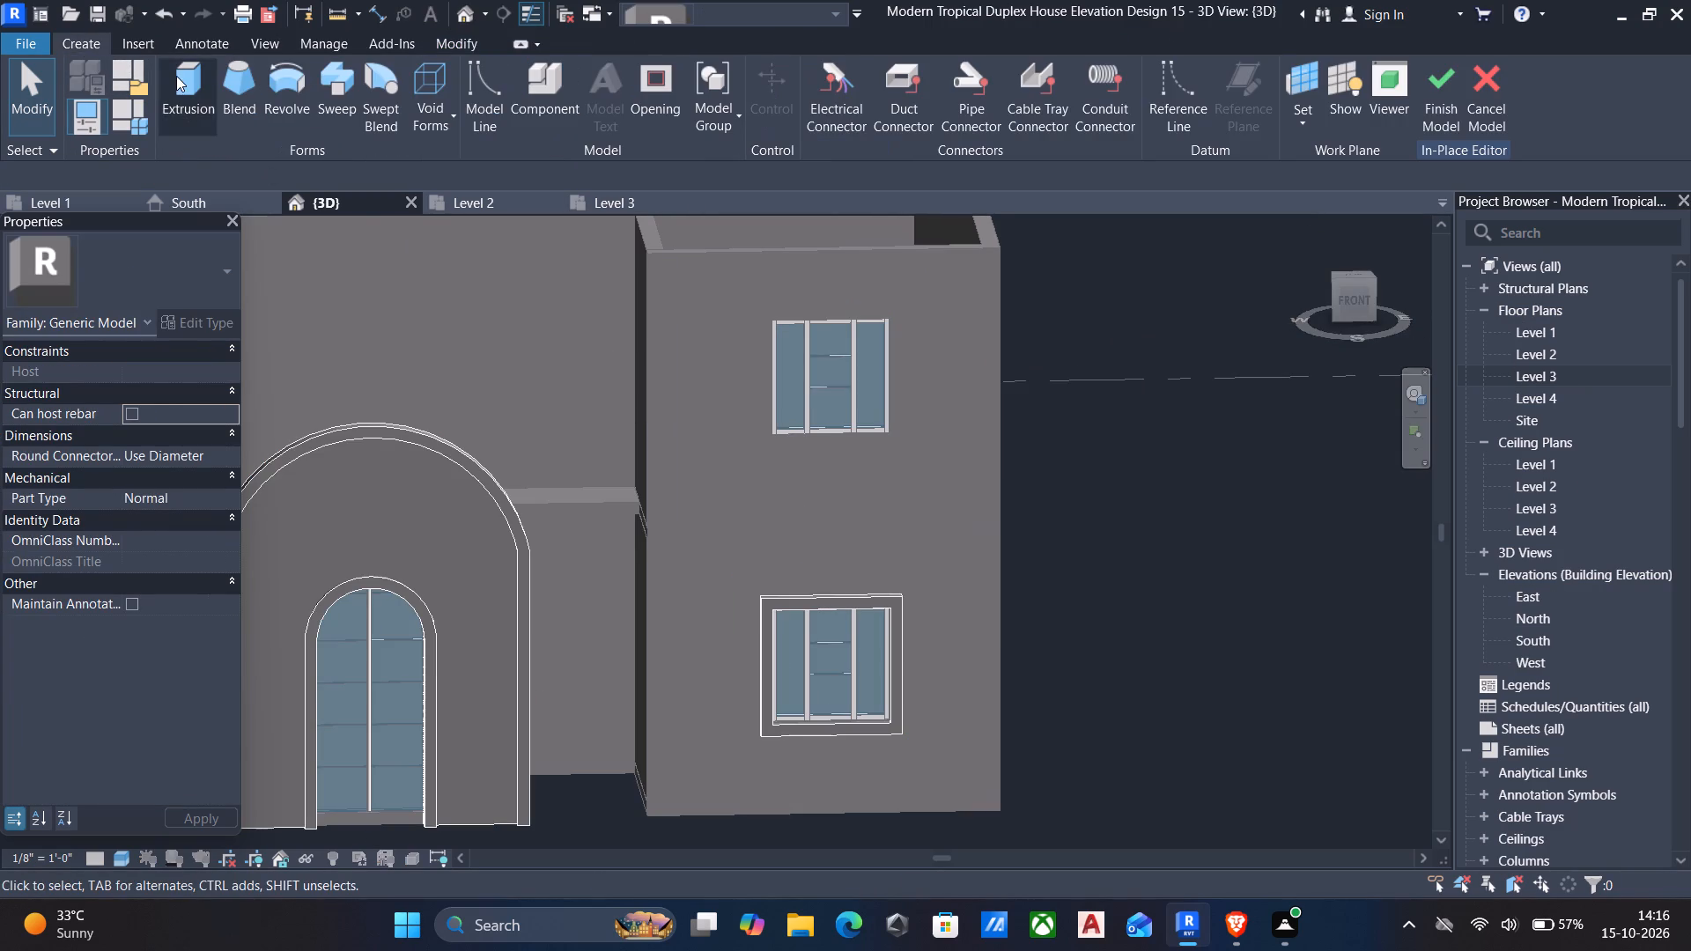
{"action": "left_click", "coordinate": [179, 77]}
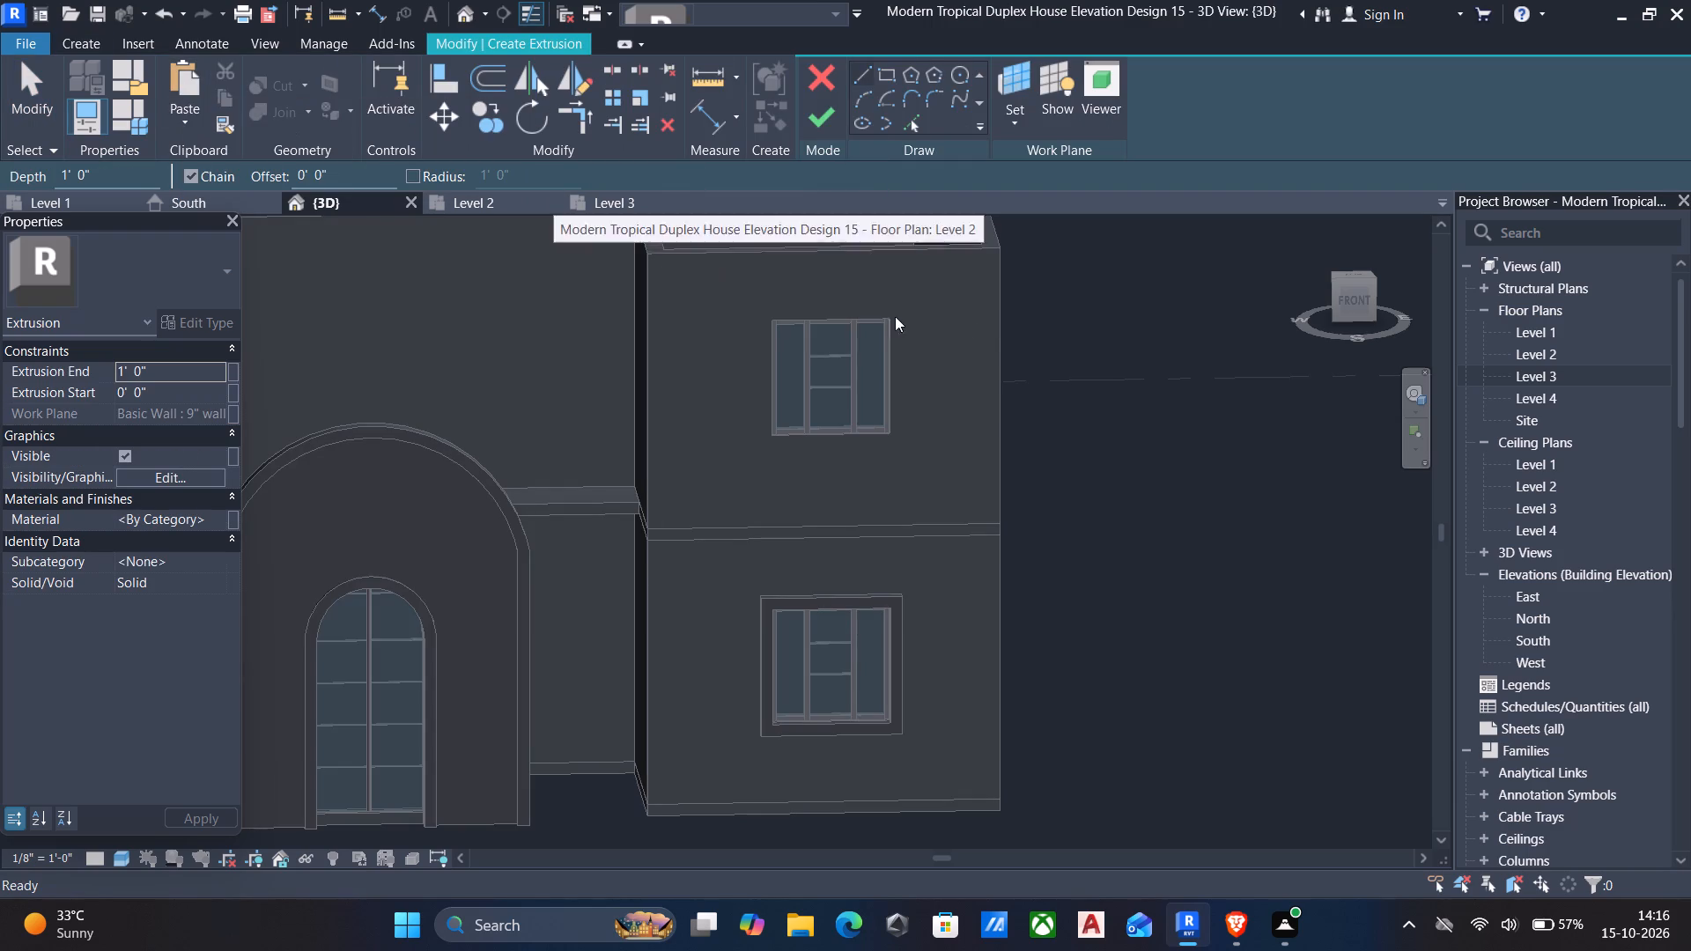
{"action": "left_click", "coordinate": [1006, 129]}
{"action": "left_click", "coordinate": [1041, 202]}
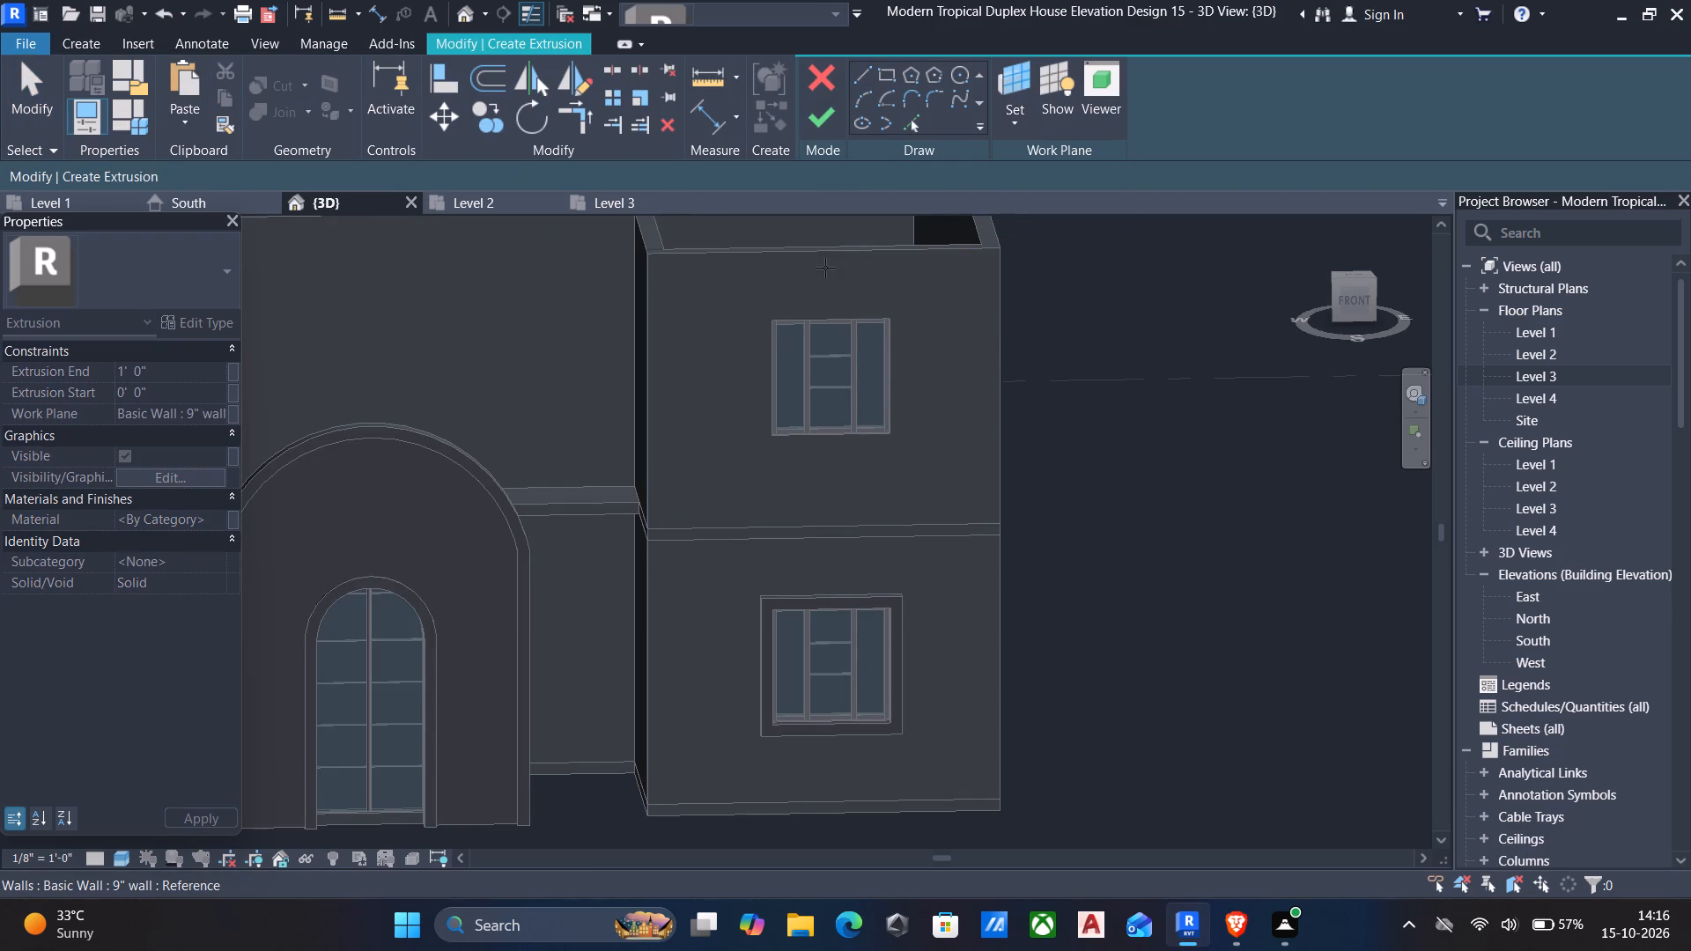
{"action": "left_click", "coordinate": [810, 257]}
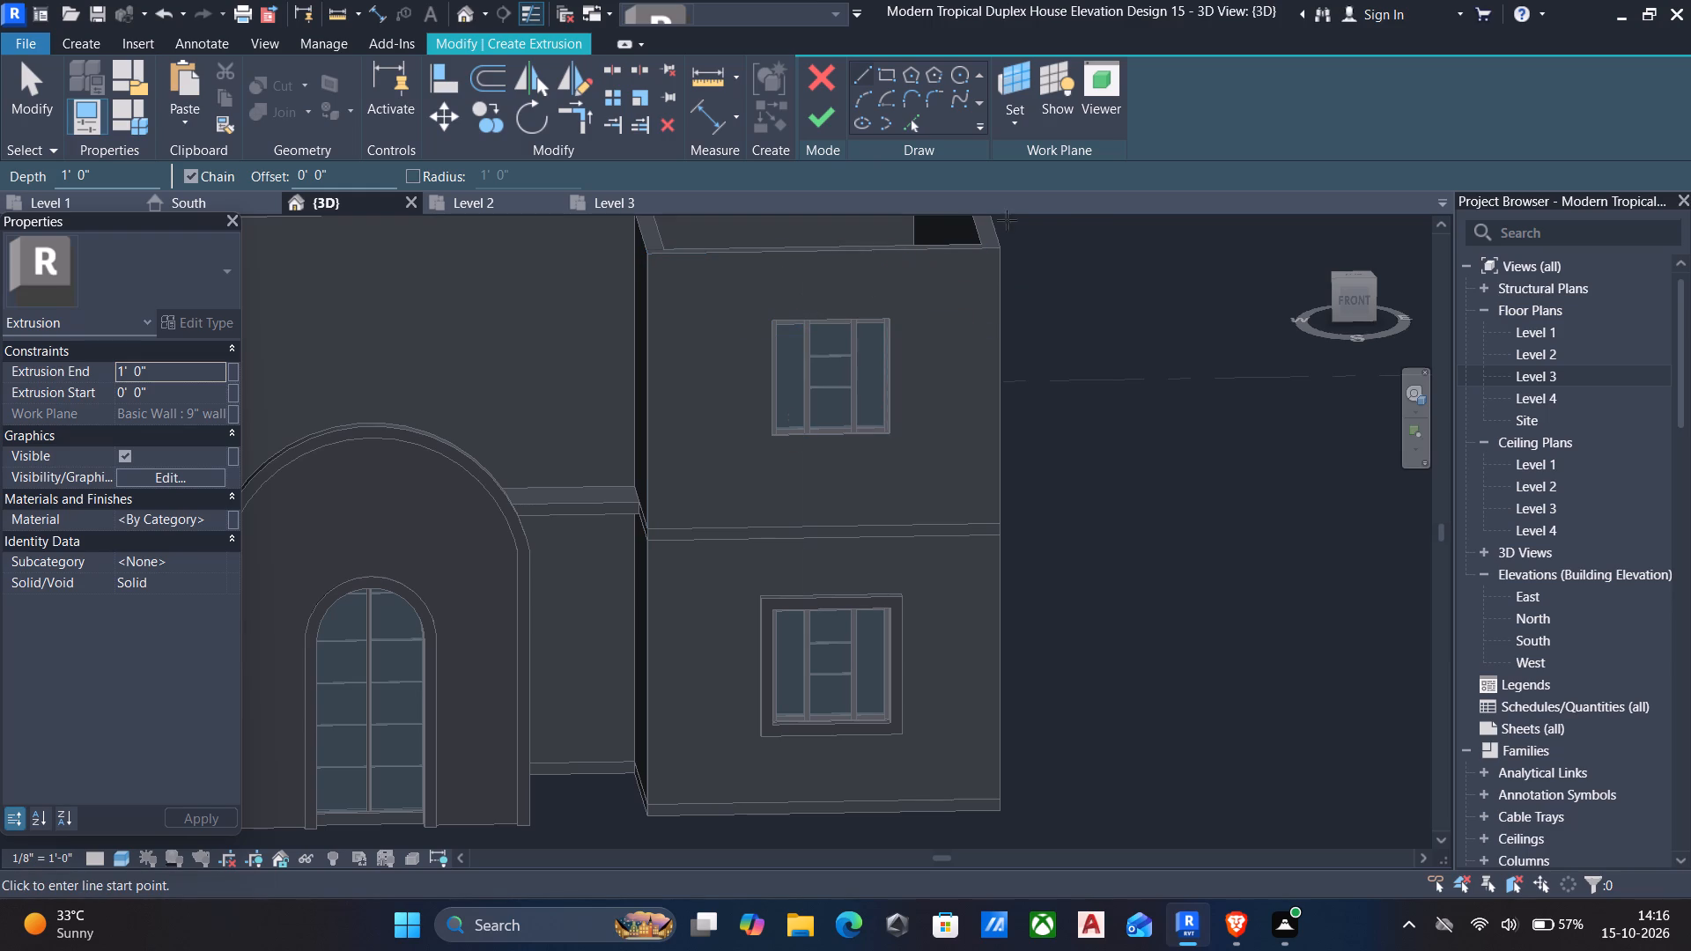
{"action": "left_click", "coordinate": [1352, 297]}
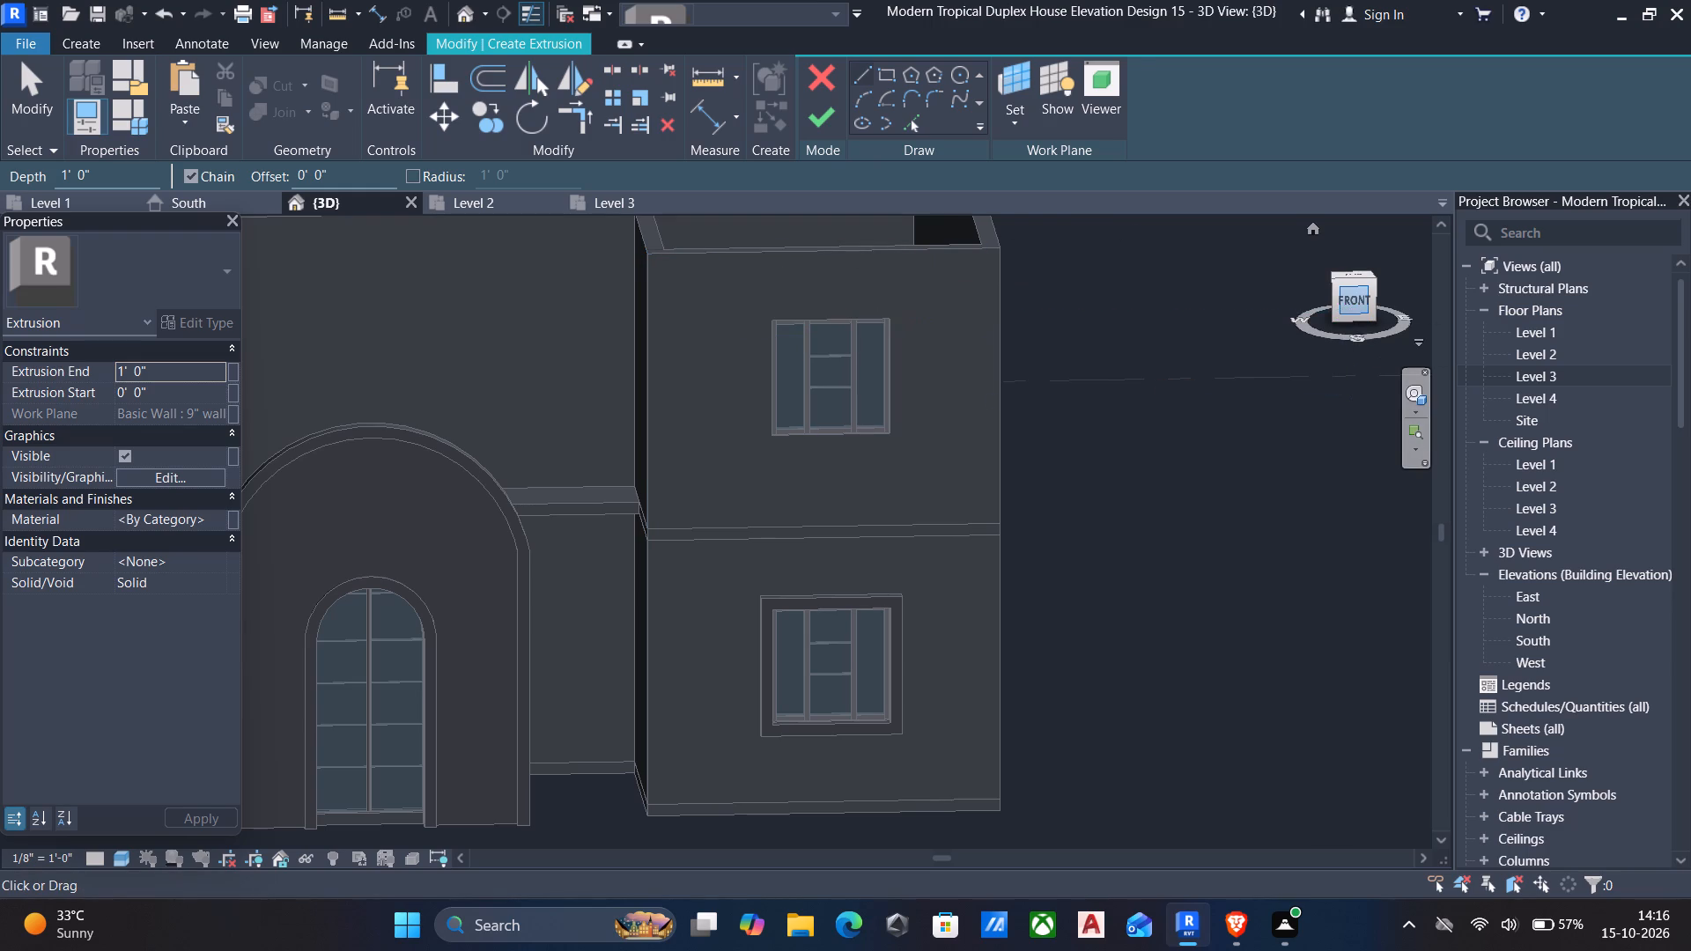
{"action": "left_click", "coordinate": [877, 76]}
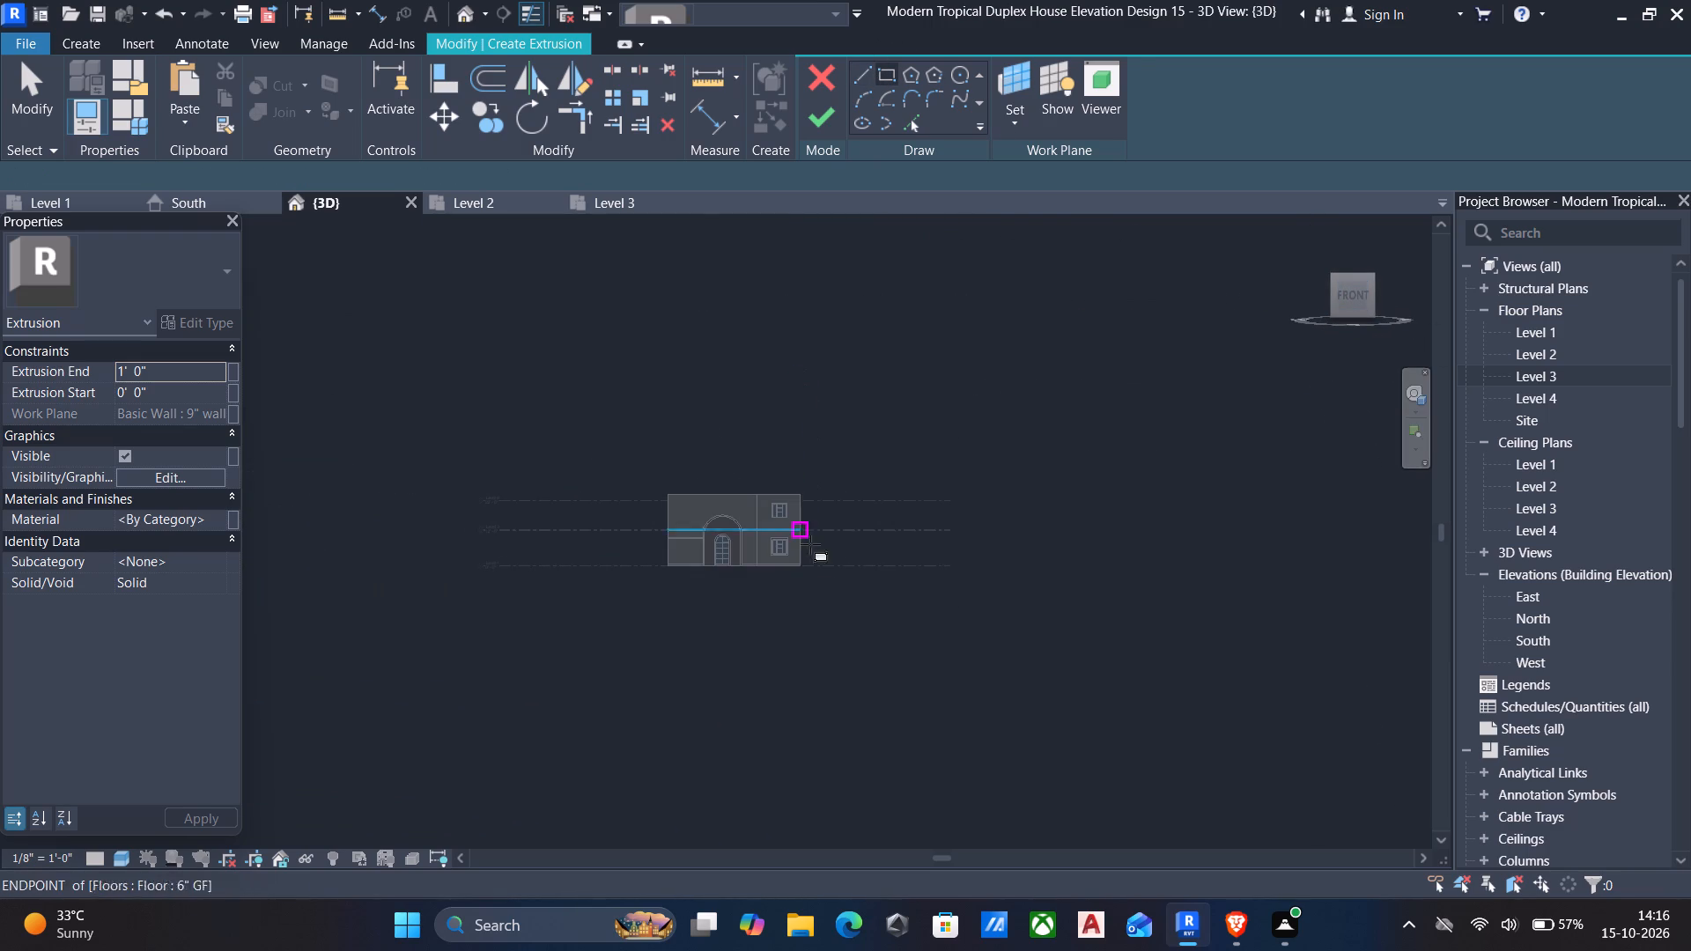
{"action": "scroll", "coordinate": [805, 559], "scroll_direction": "up", "scroll_amount": 9}
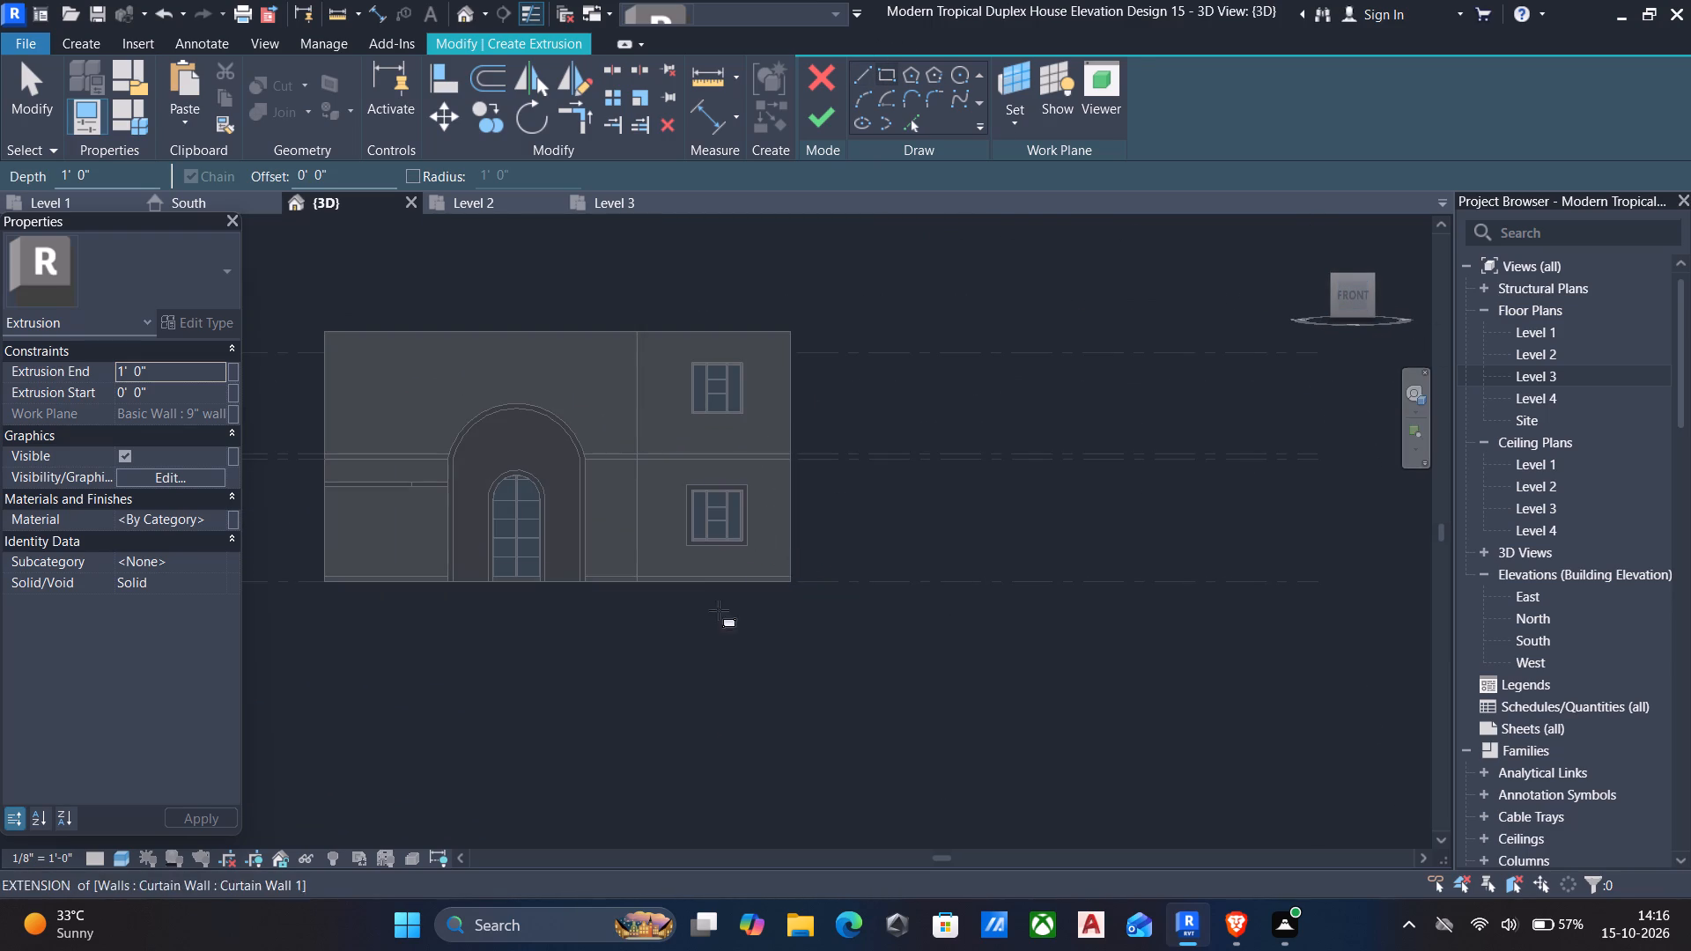
{"action": "scroll", "coordinate": [692, 507], "scroll_direction": "up", "scroll_amount": 8}
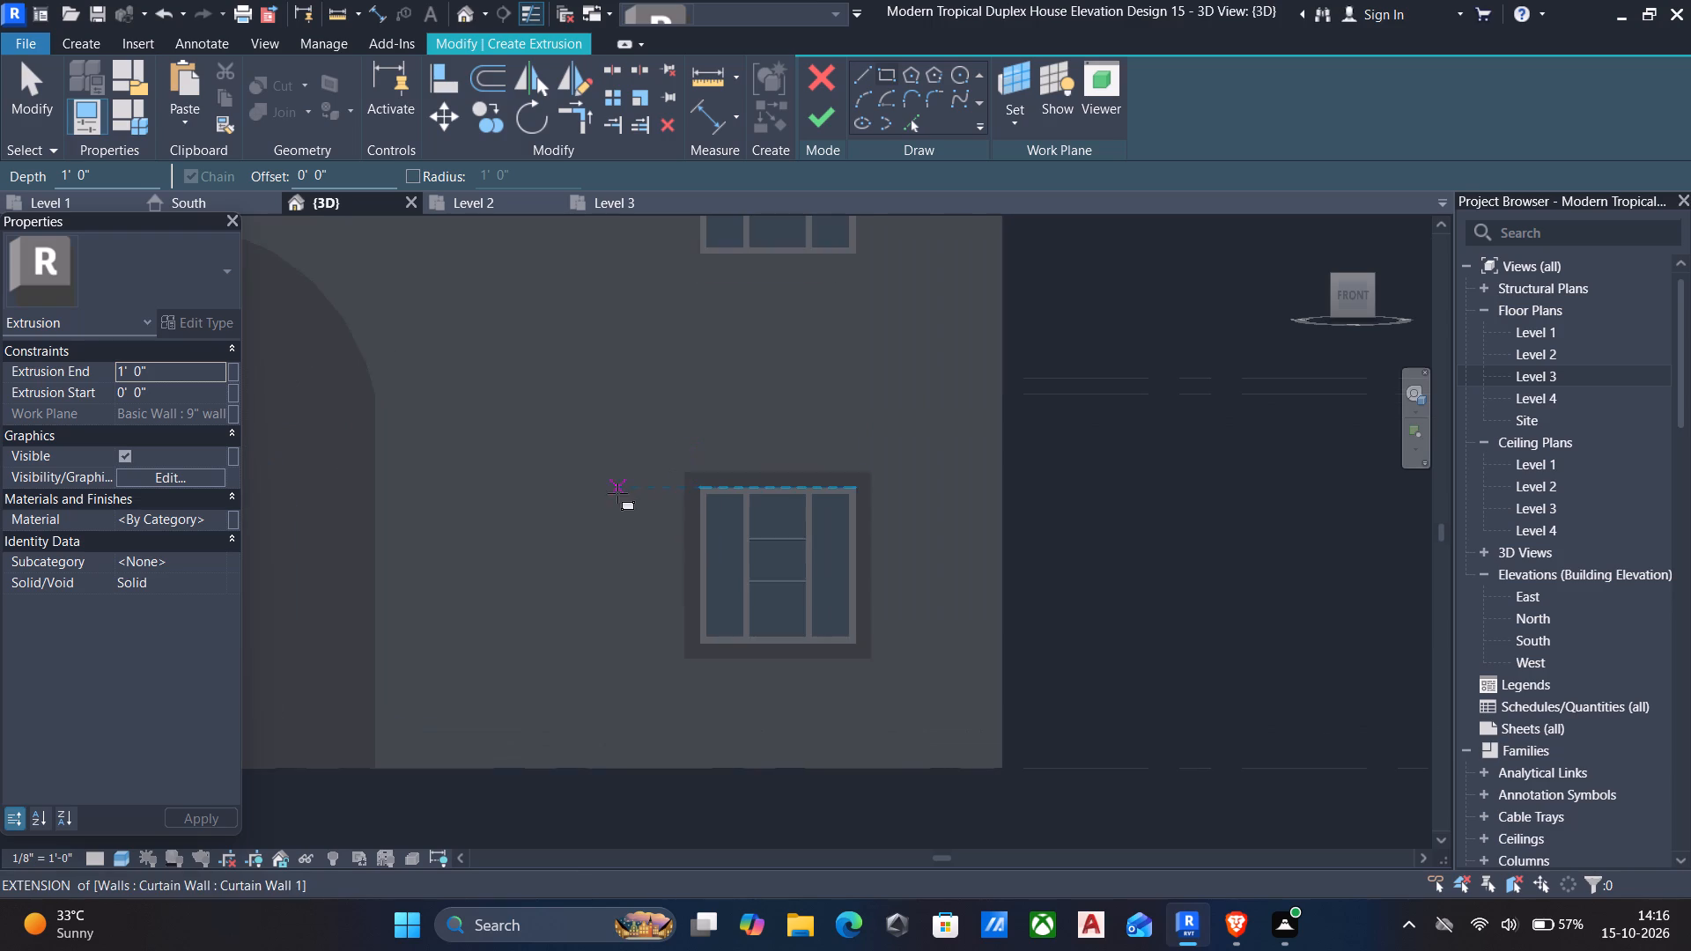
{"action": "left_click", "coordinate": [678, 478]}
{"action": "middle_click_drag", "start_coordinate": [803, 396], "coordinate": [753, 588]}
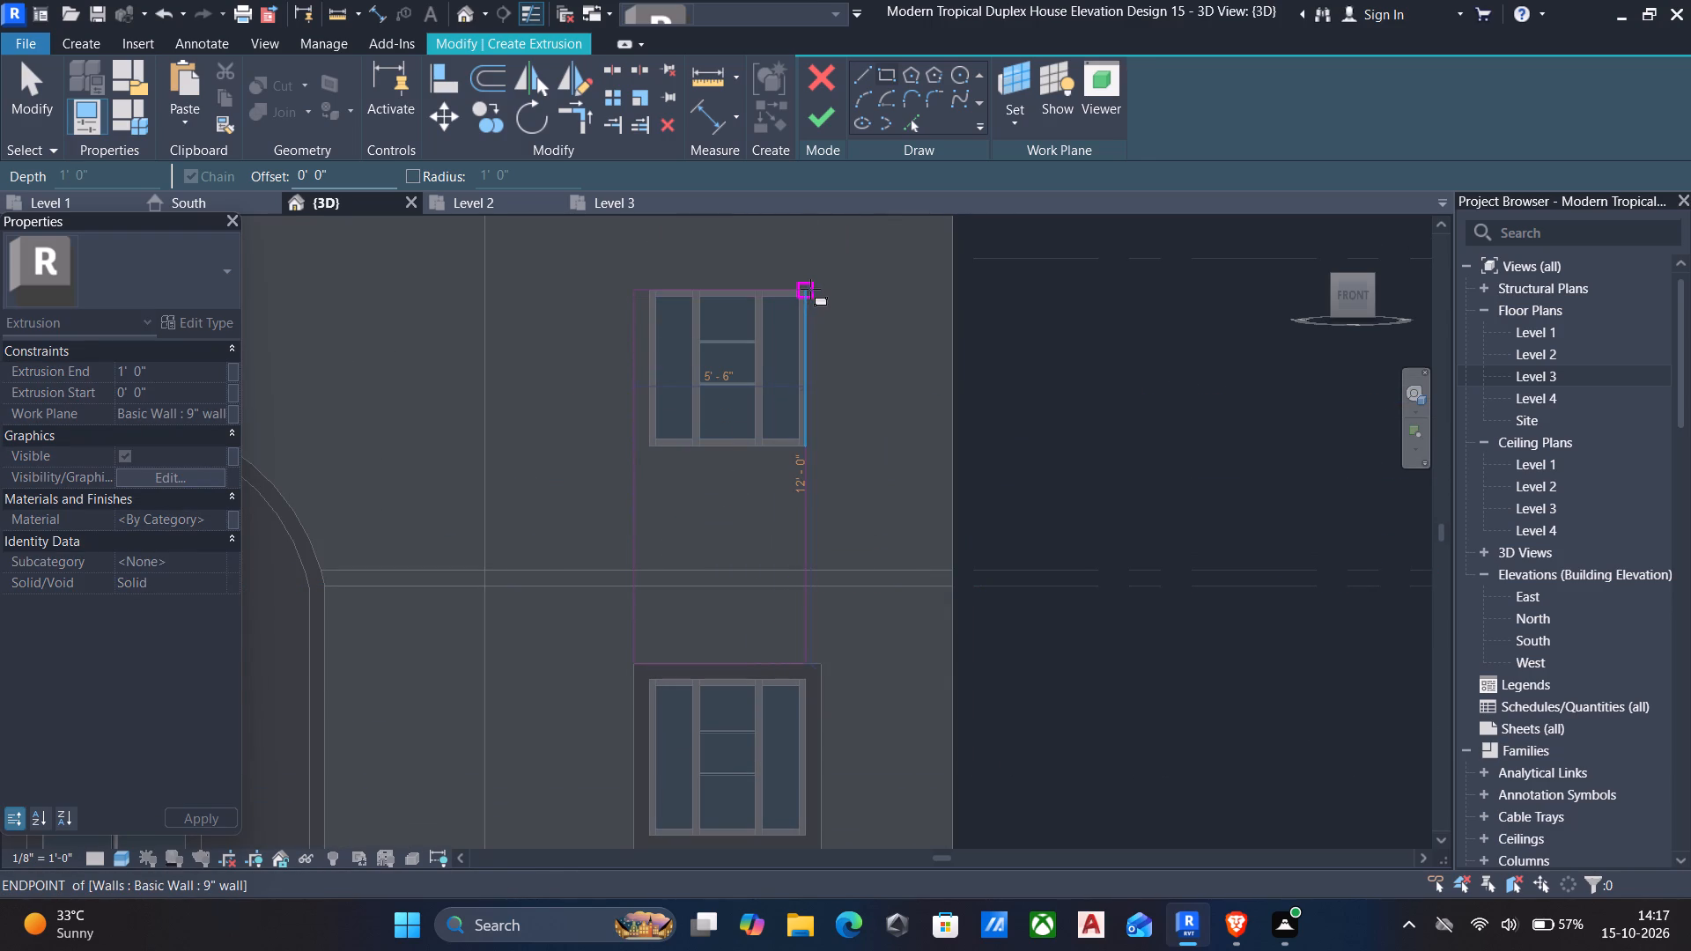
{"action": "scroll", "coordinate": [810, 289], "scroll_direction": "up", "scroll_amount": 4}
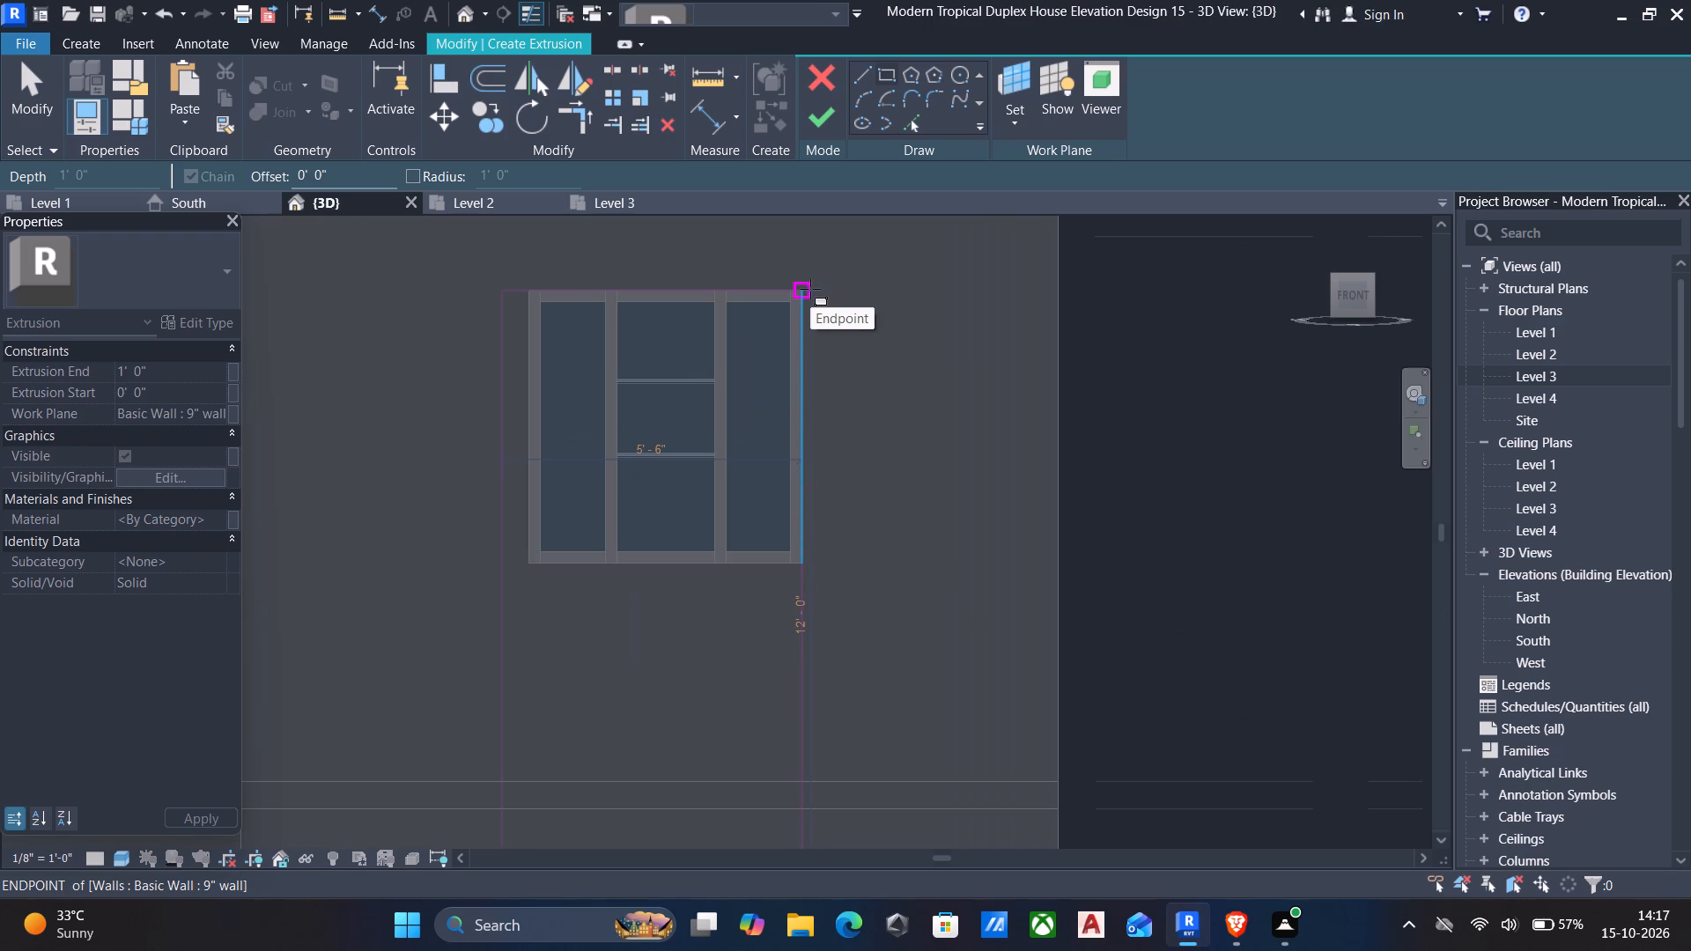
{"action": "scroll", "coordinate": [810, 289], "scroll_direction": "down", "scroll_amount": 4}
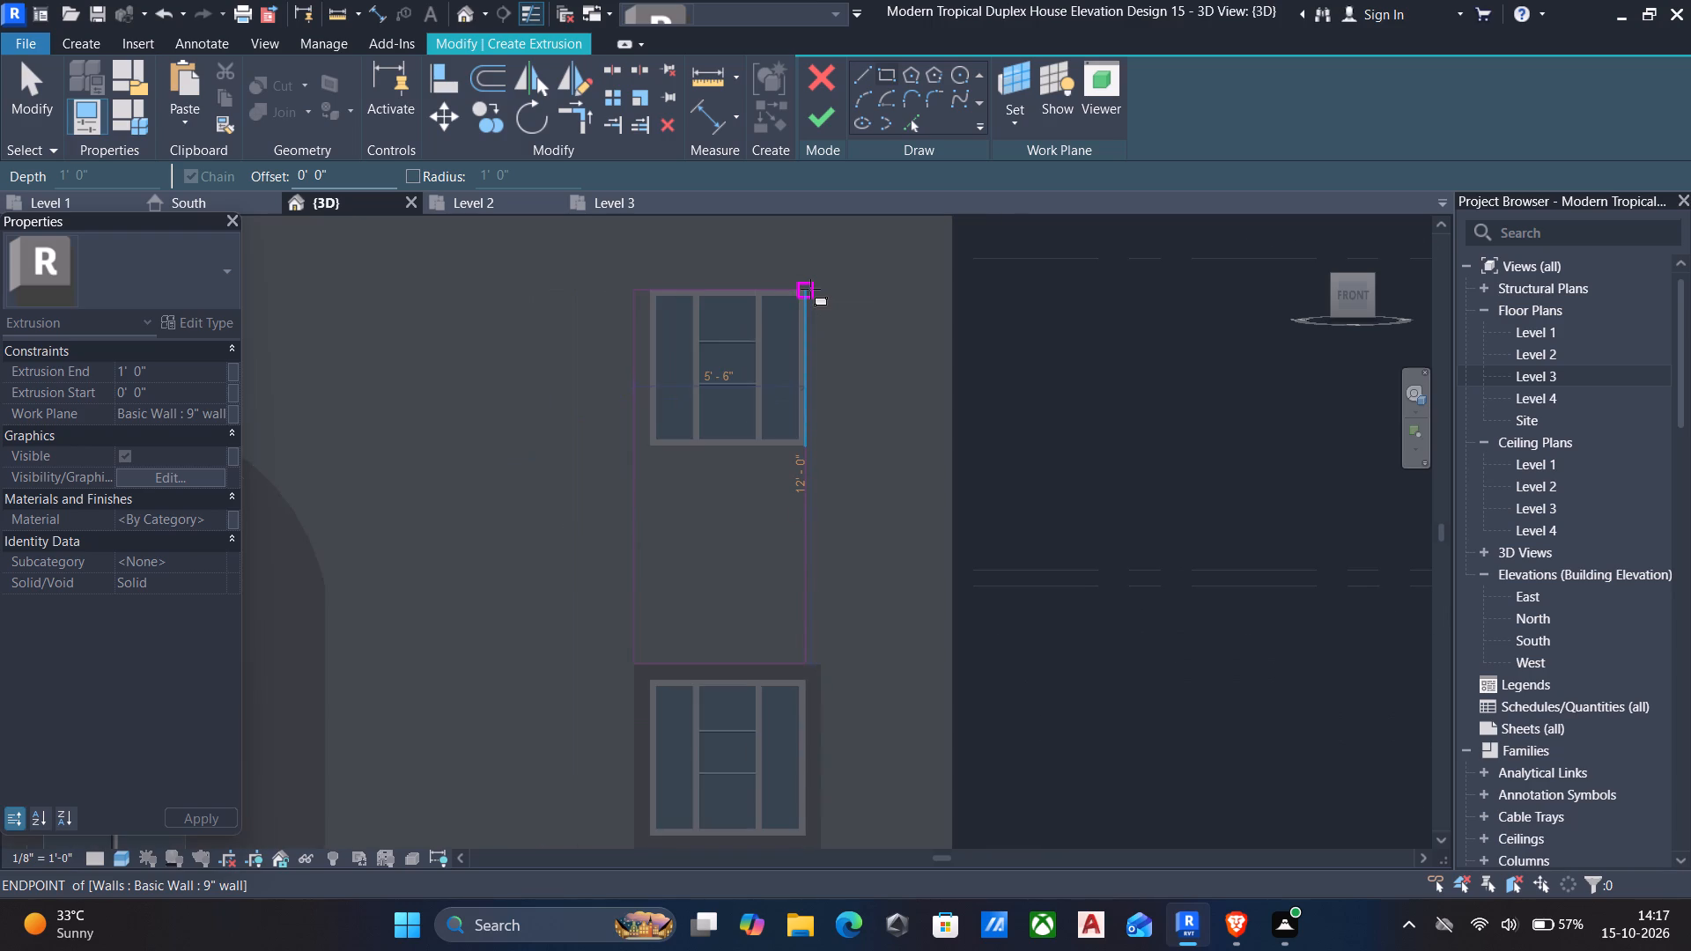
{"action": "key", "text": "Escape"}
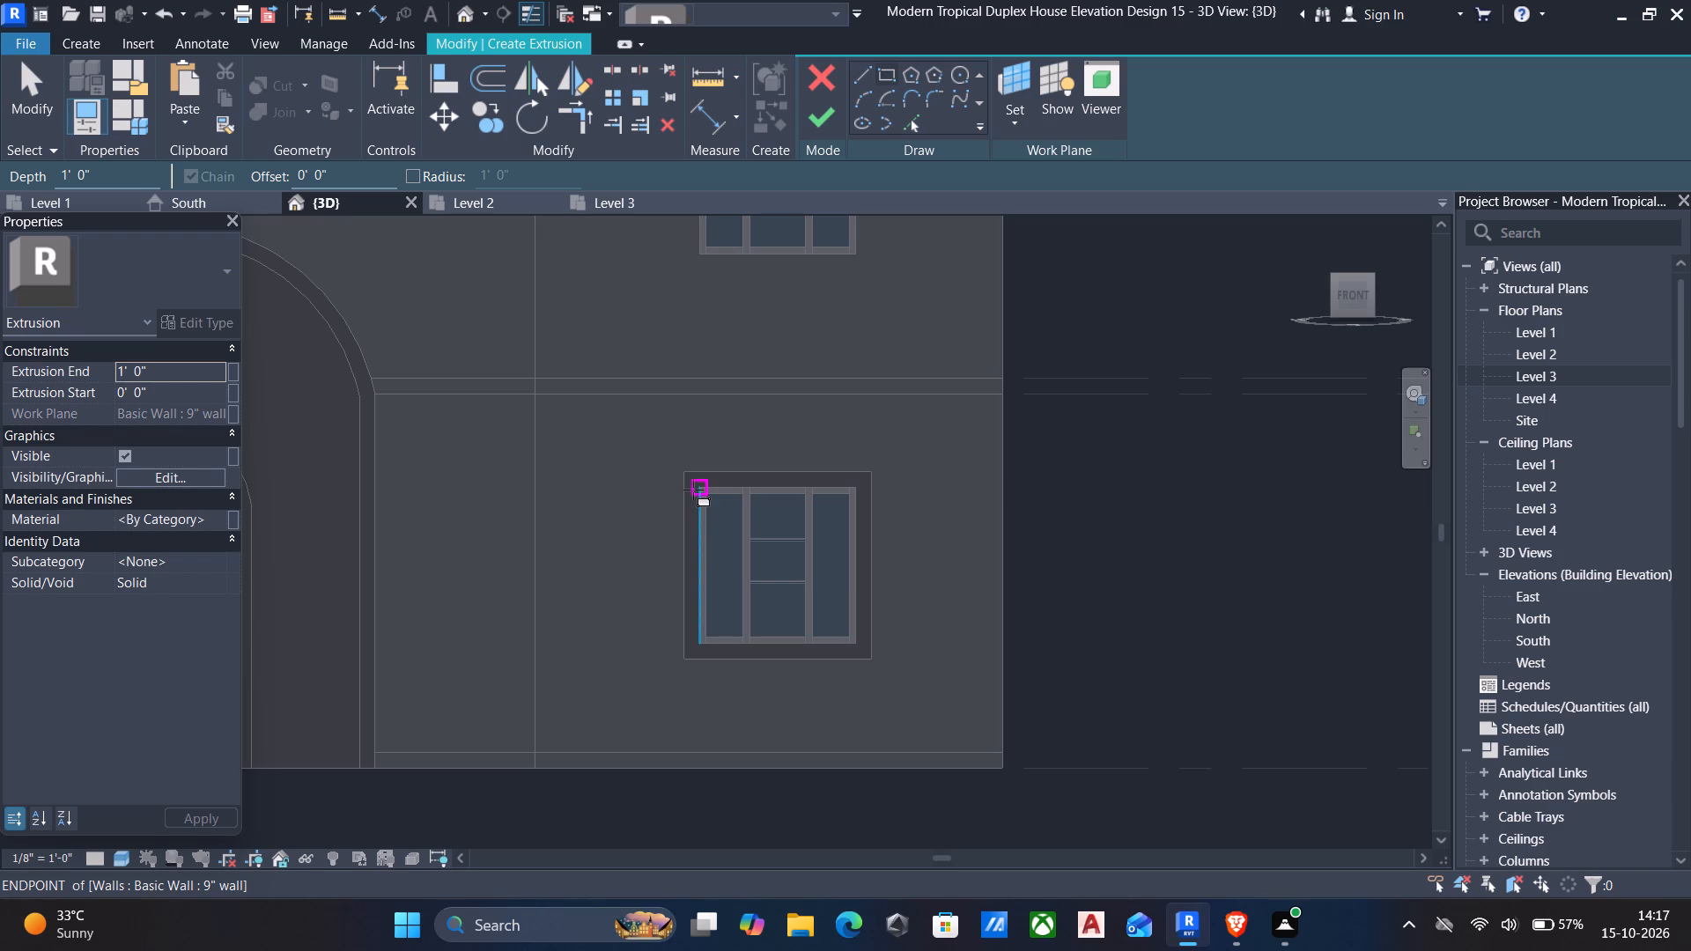
Sketch a 5'-0" by 12'-6" rectangle from the lower window's top-left corner to the upper window's top-right corner.
{"action": "scroll", "coordinate": [701, 481], "scroll_direction": "up", "scroll_amount": 4}
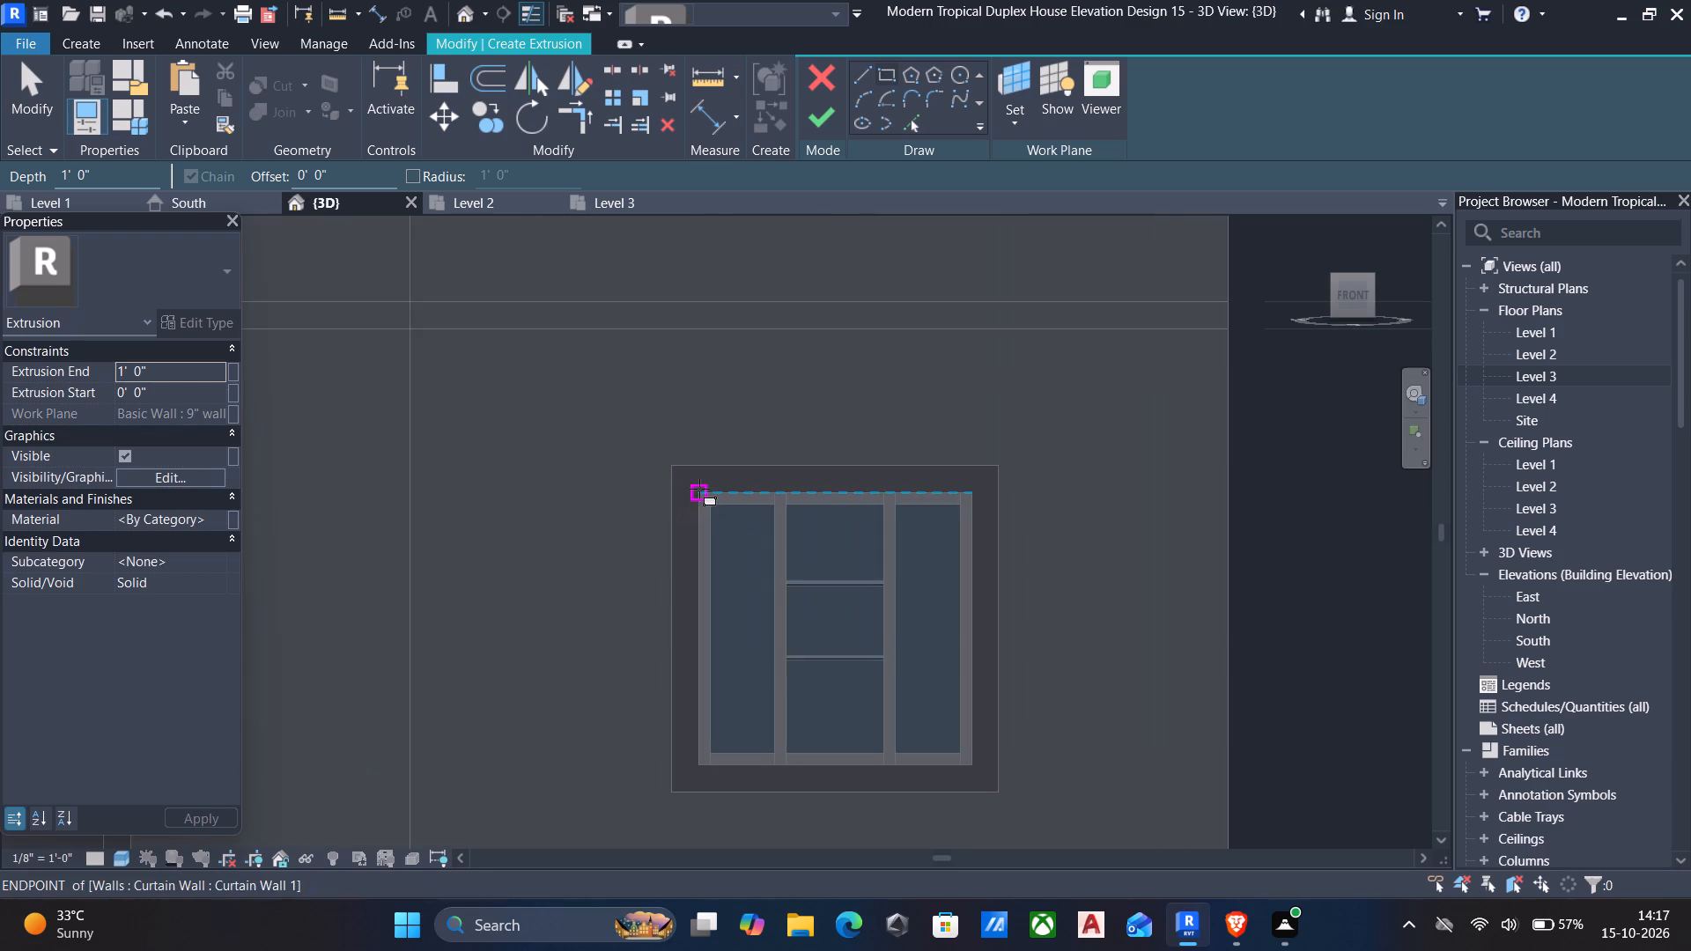
{"action": "left_click", "coordinate": [699, 489]}
{"action": "middle_click_drag", "start_coordinate": [858, 387], "coordinate": [844, 770]}
{"action": "middle_click_drag", "start_coordinate": [946, 450], "coordinate": [930, 595]}
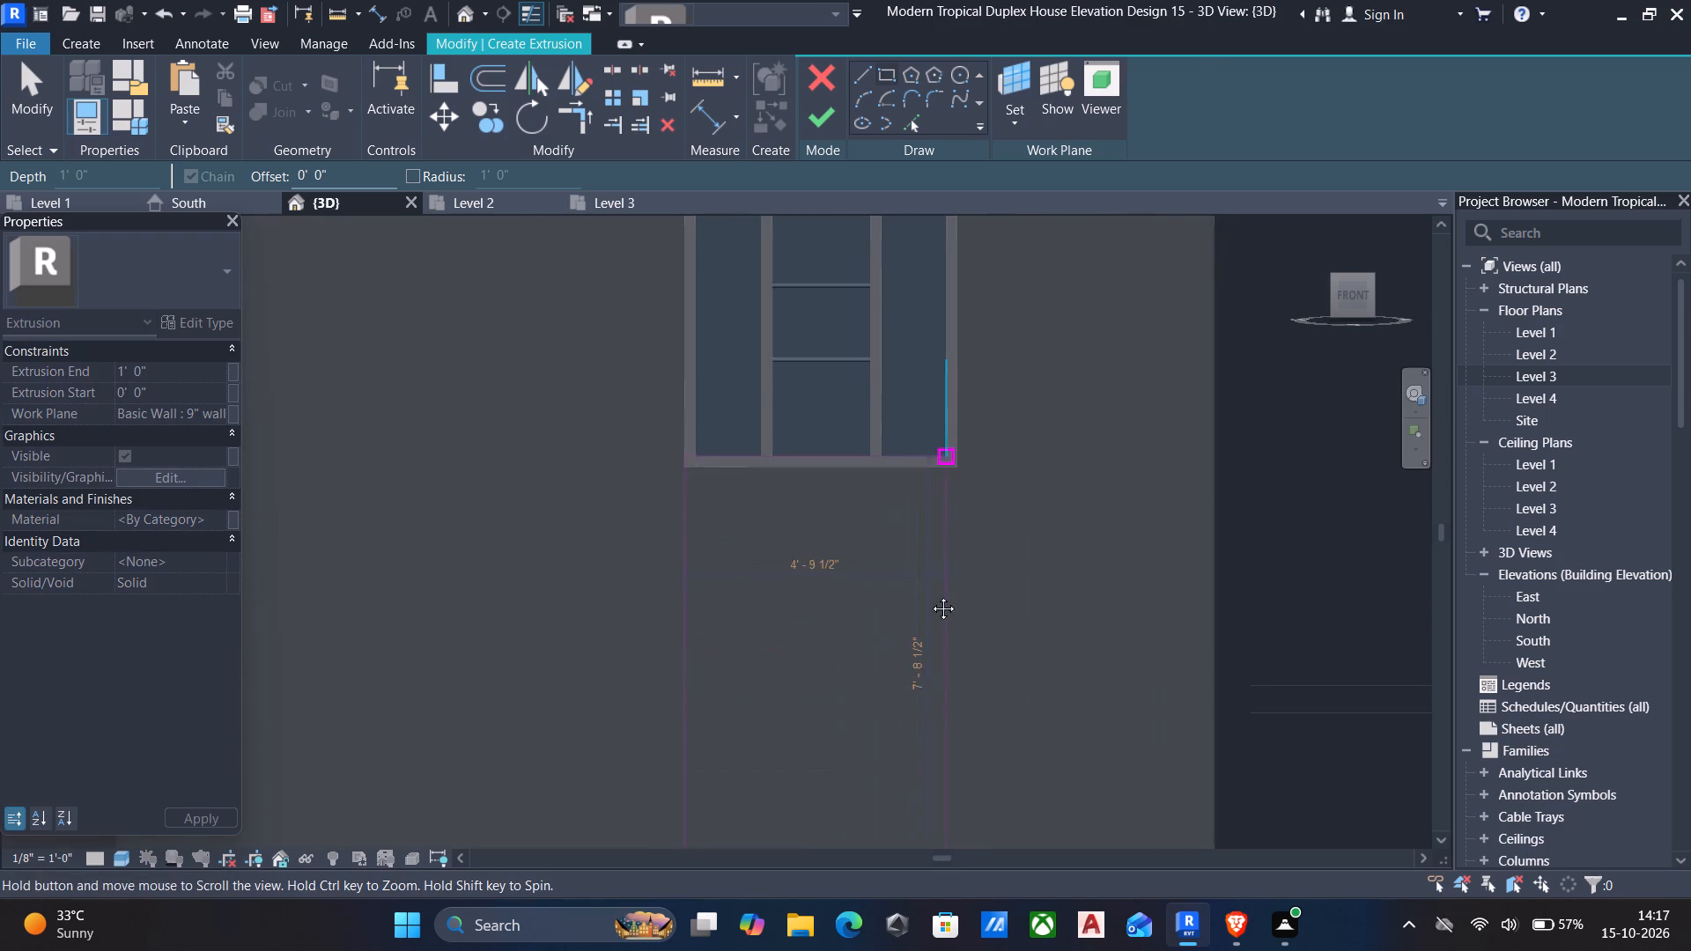
{"action": "middle_click_drag", "start_coordinate": [930, 595], "coordinate": [934, 733]}
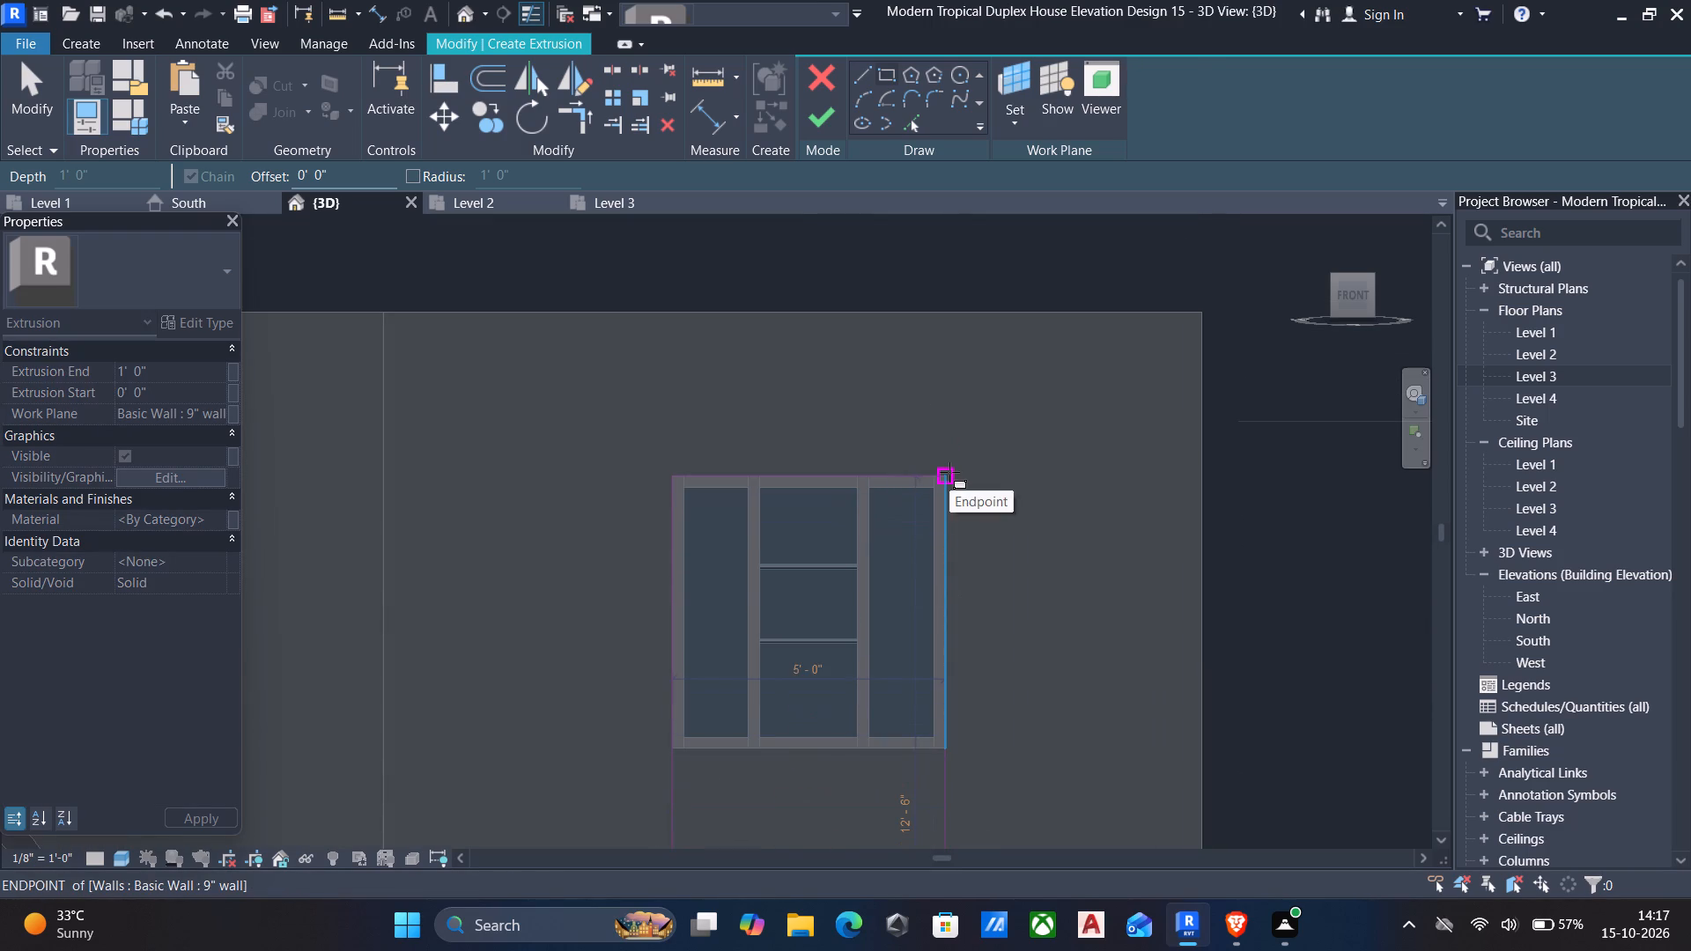
{"action": "left_click", "coordinate": [949, 472]}
{"action": "key", "text": "Escape"}
{"action": "scroll", "coordinate": [913, 515], "scroll_direction": "down", "scroll_amount": 7}
{"action": "middle_click_drag", "start_coordinate": [845, 586], "coordinate": [862, 498]}
{"action": "key", "text": "Escape"}
Align the sketched rectangle's bottom edge with the top edge of the lower window's surround.
{"action": "scroll", "coordinate": [865, 642], "scroll_direction": "up", "scroll_amount": 5}
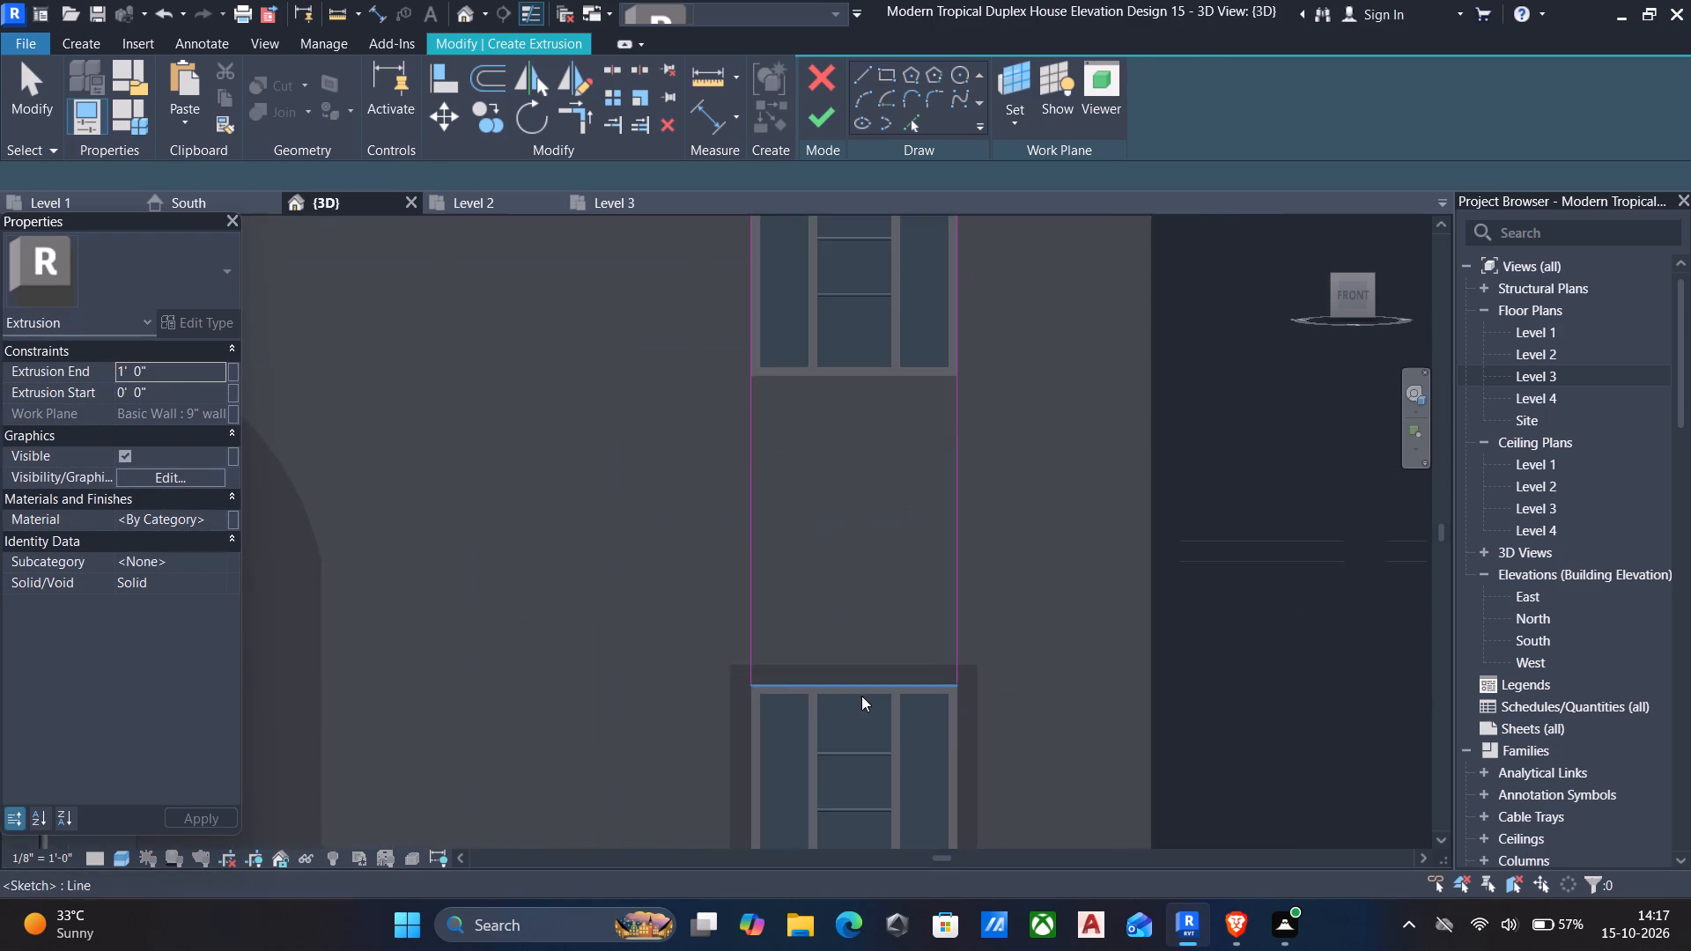
{"action": "key", "text": "a"}
{"action": "key", "text": "l"}
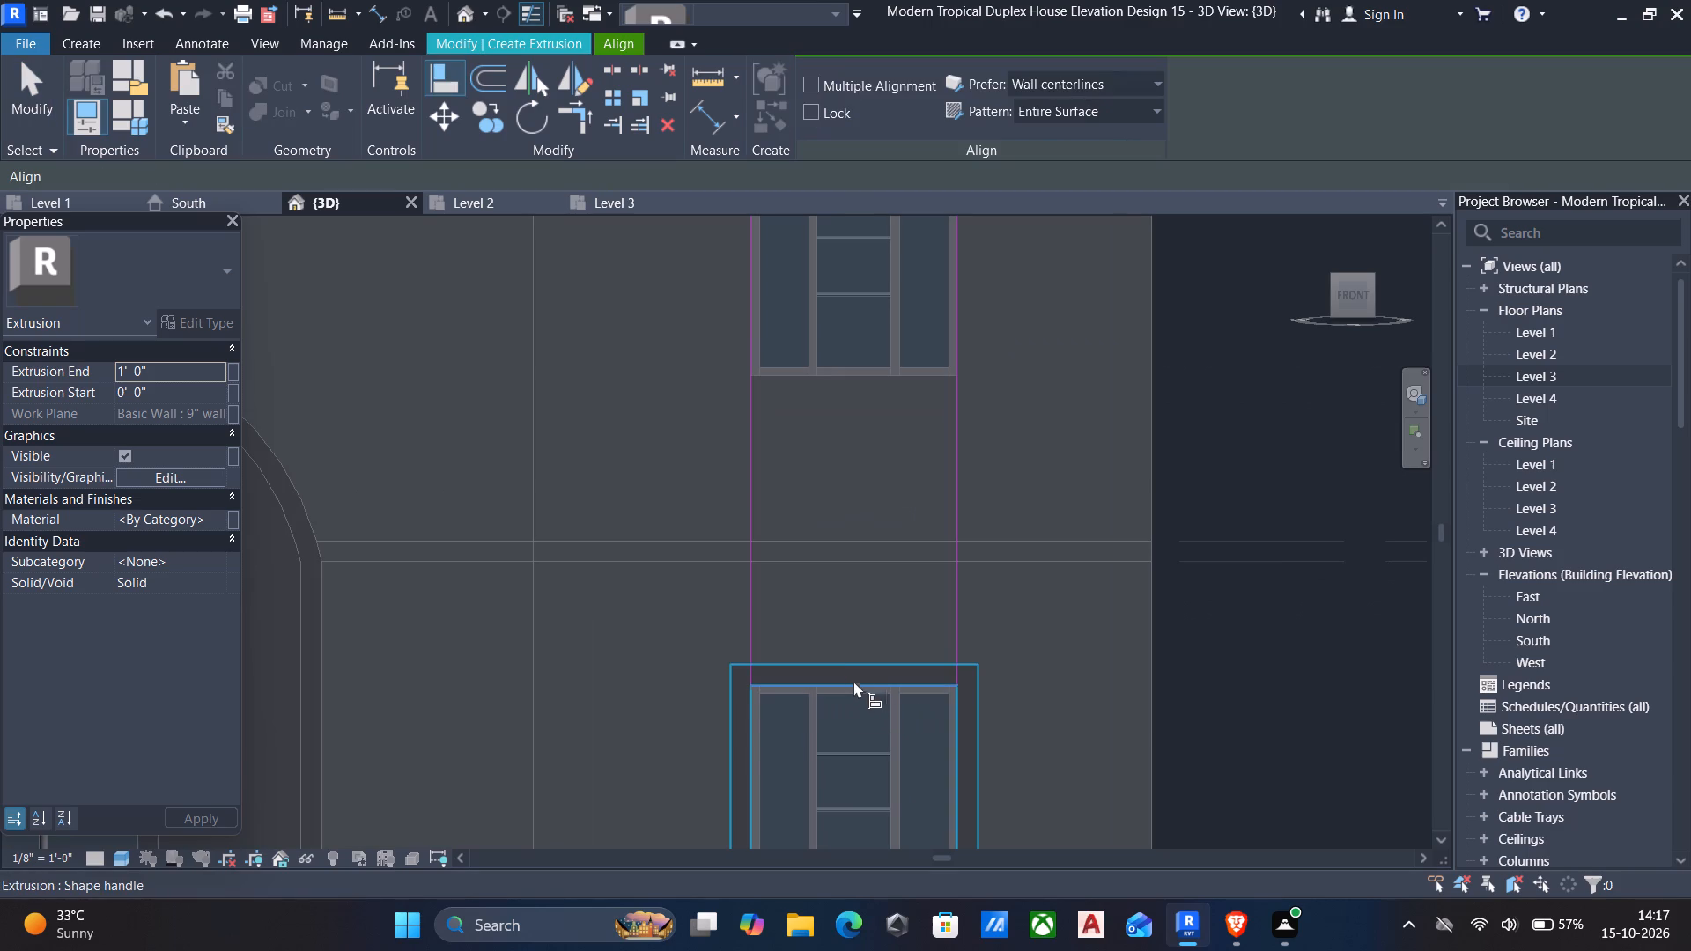
{"action": "left_click", "coordinate": [845, 664]}
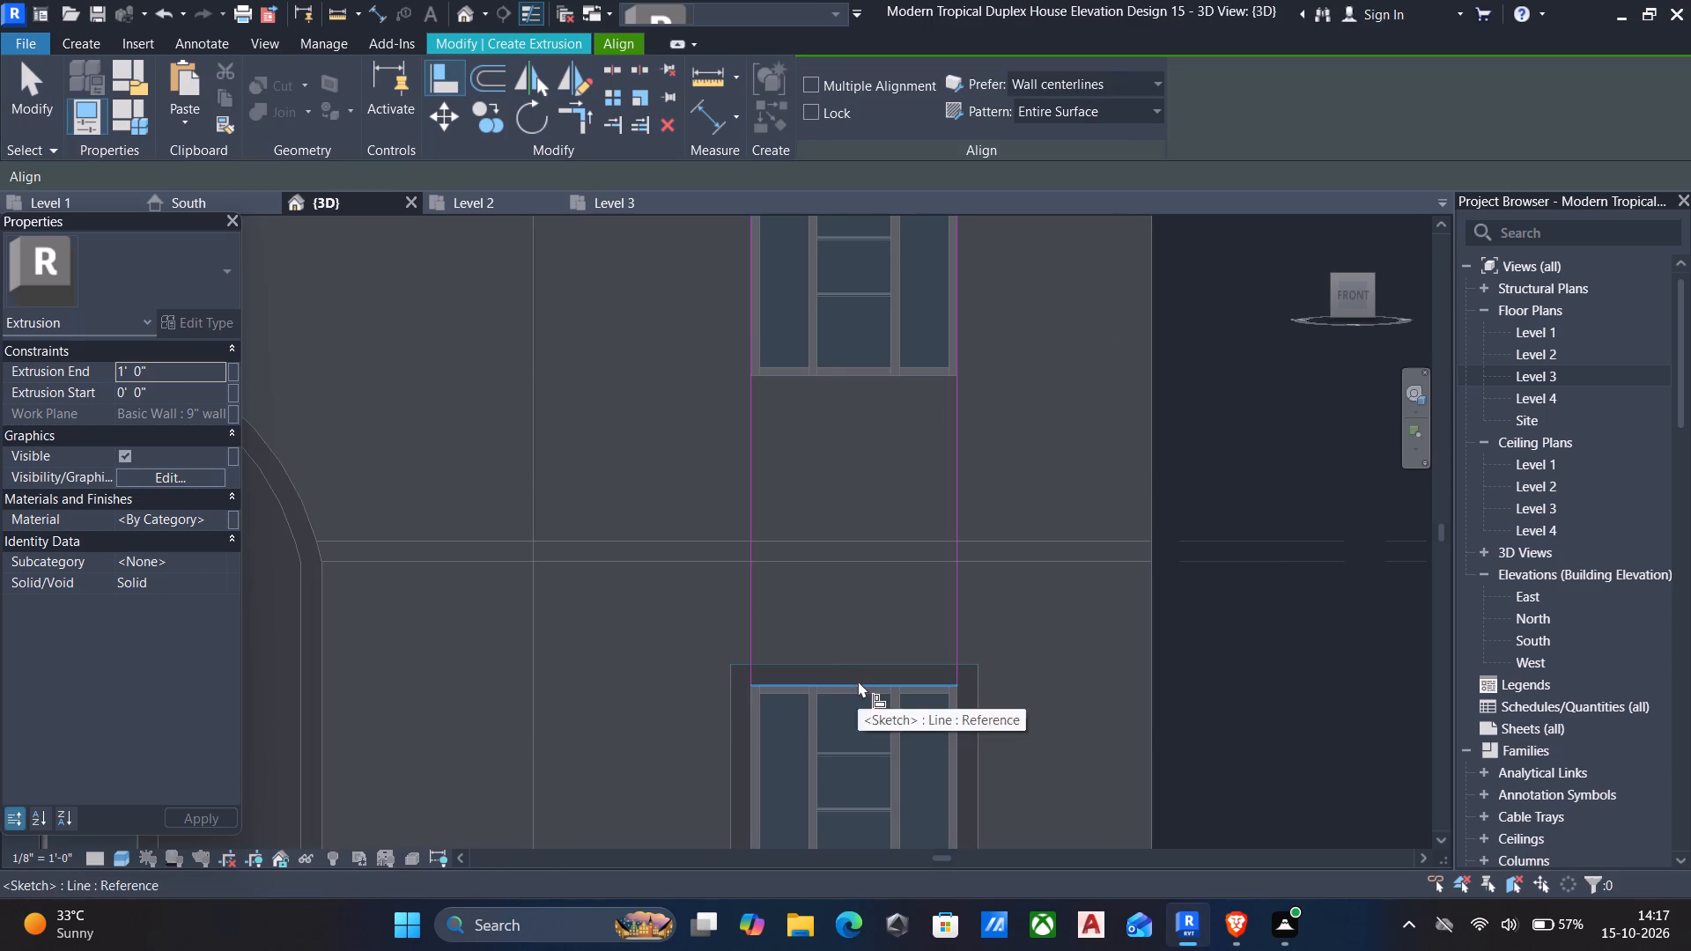
{"action": "left_click", "coordinate": [858, 681]}
{"action": "key", "text": "Escape"}
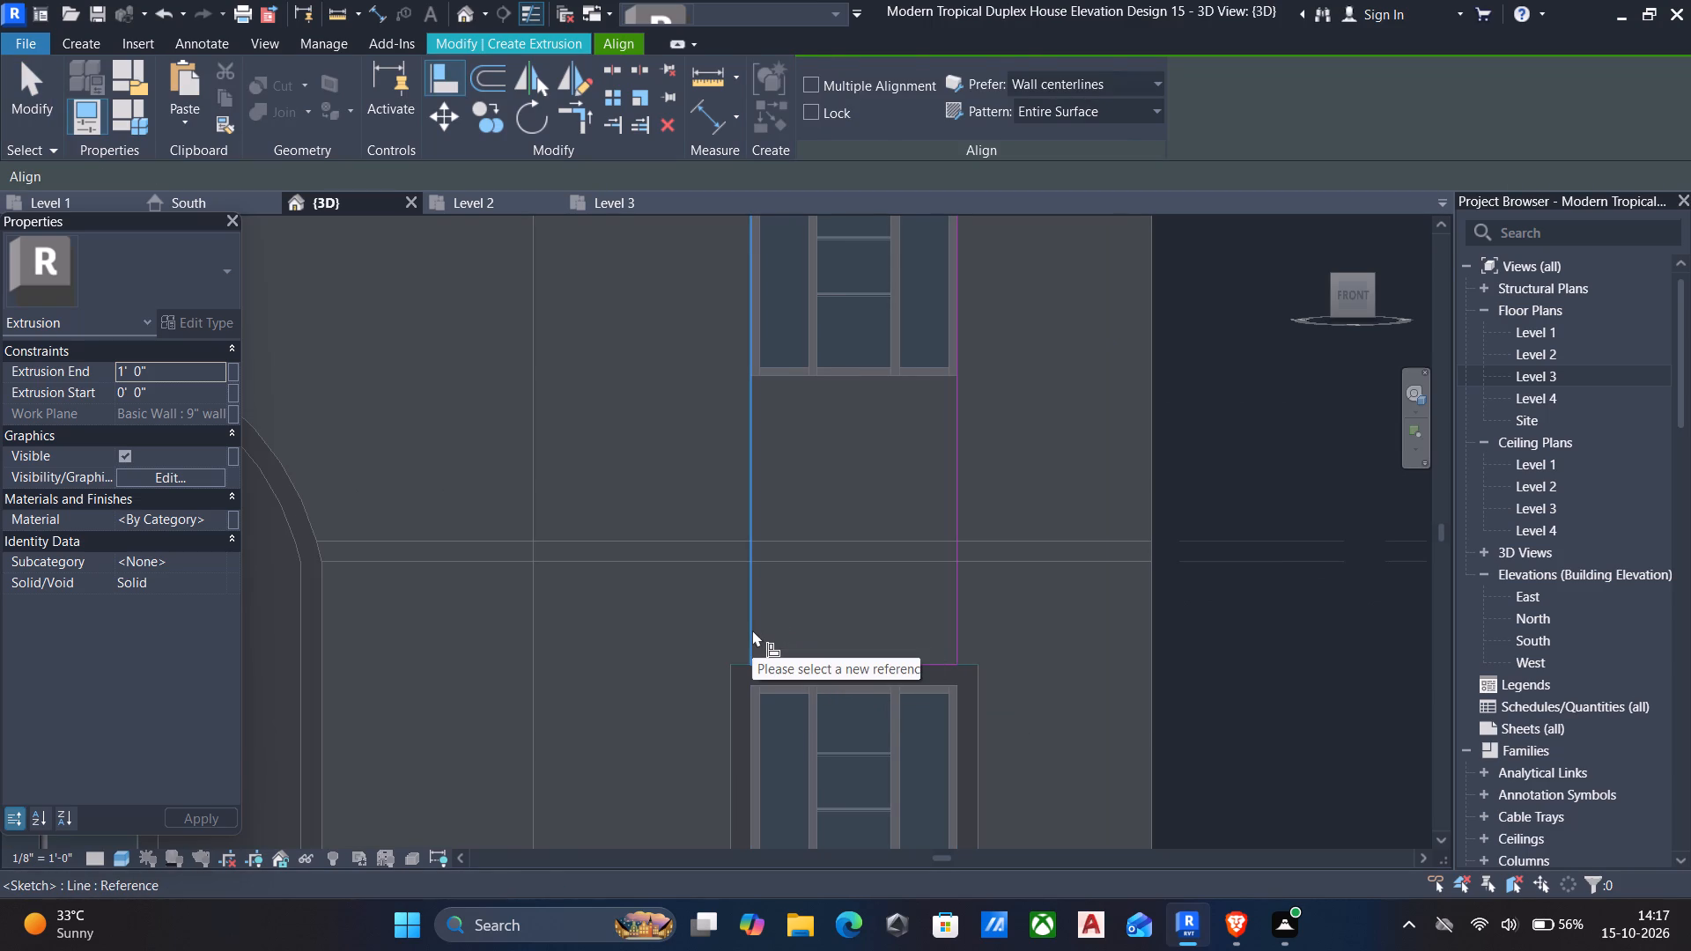
{"action": "key", "text": "Escape"}
{"action": "scroll", "coordinate": [772, 638], "scroll_direction": "down", "scroll_amount": 3}
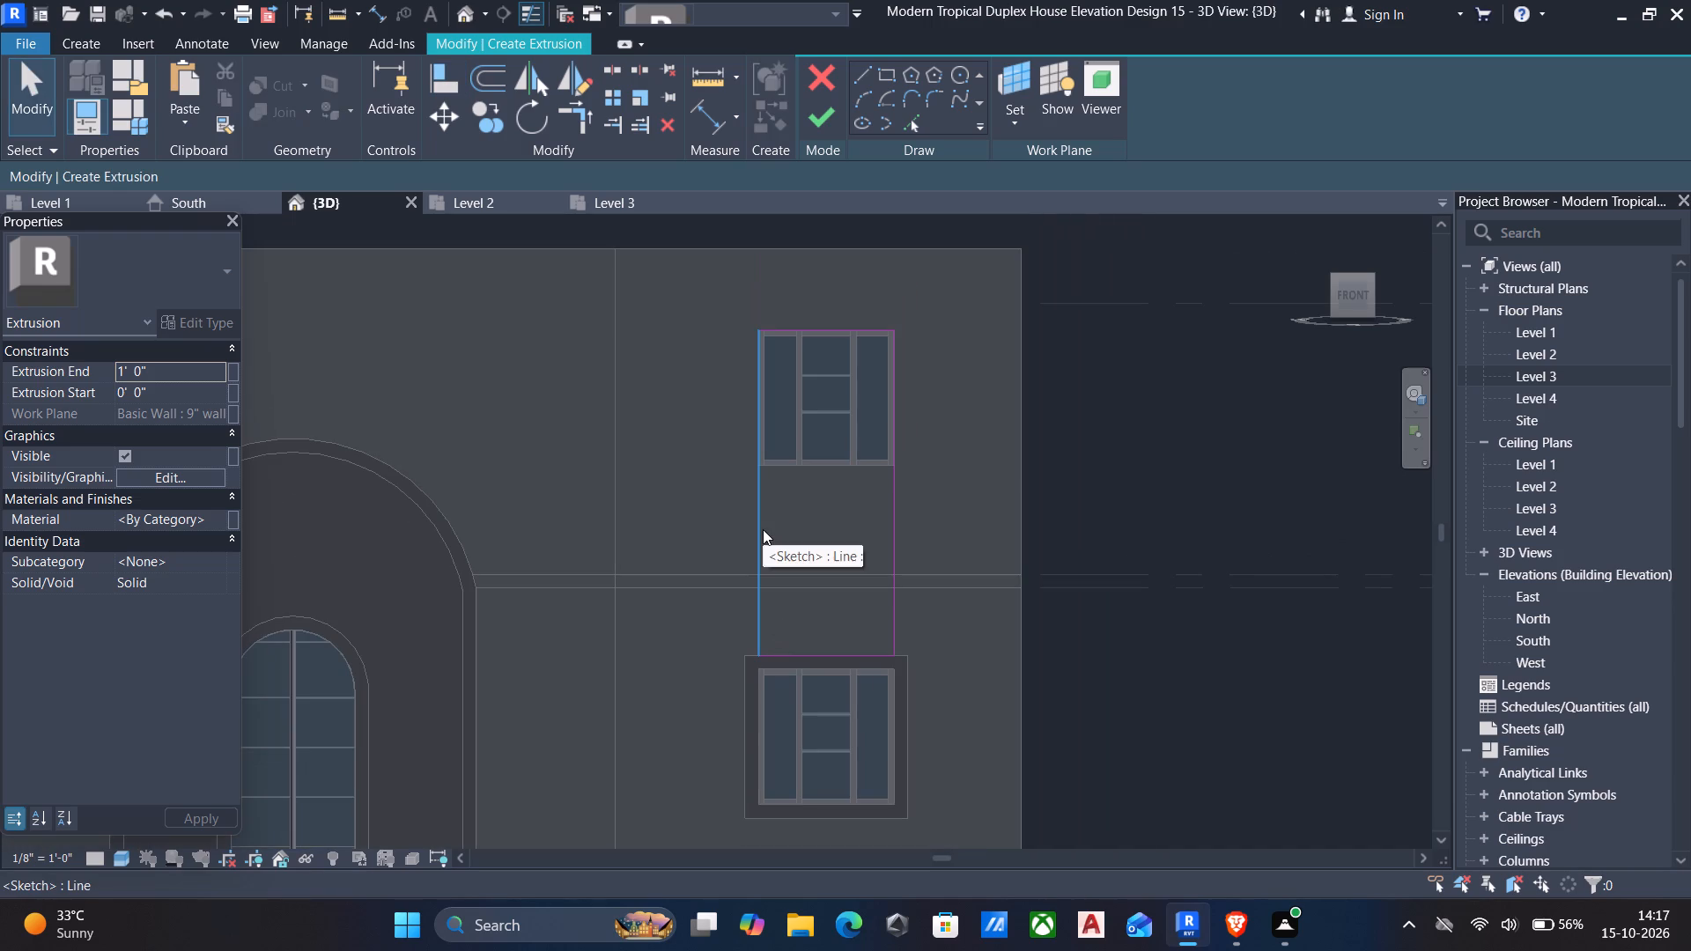
Replace the sketched rectangle's top edge with an arc of about 2'-9" radius spanning the upper window's top corners.
{"action": "middle_click_drag", "start_coordinate": [697, 543], "coordinate": [676, 574]}
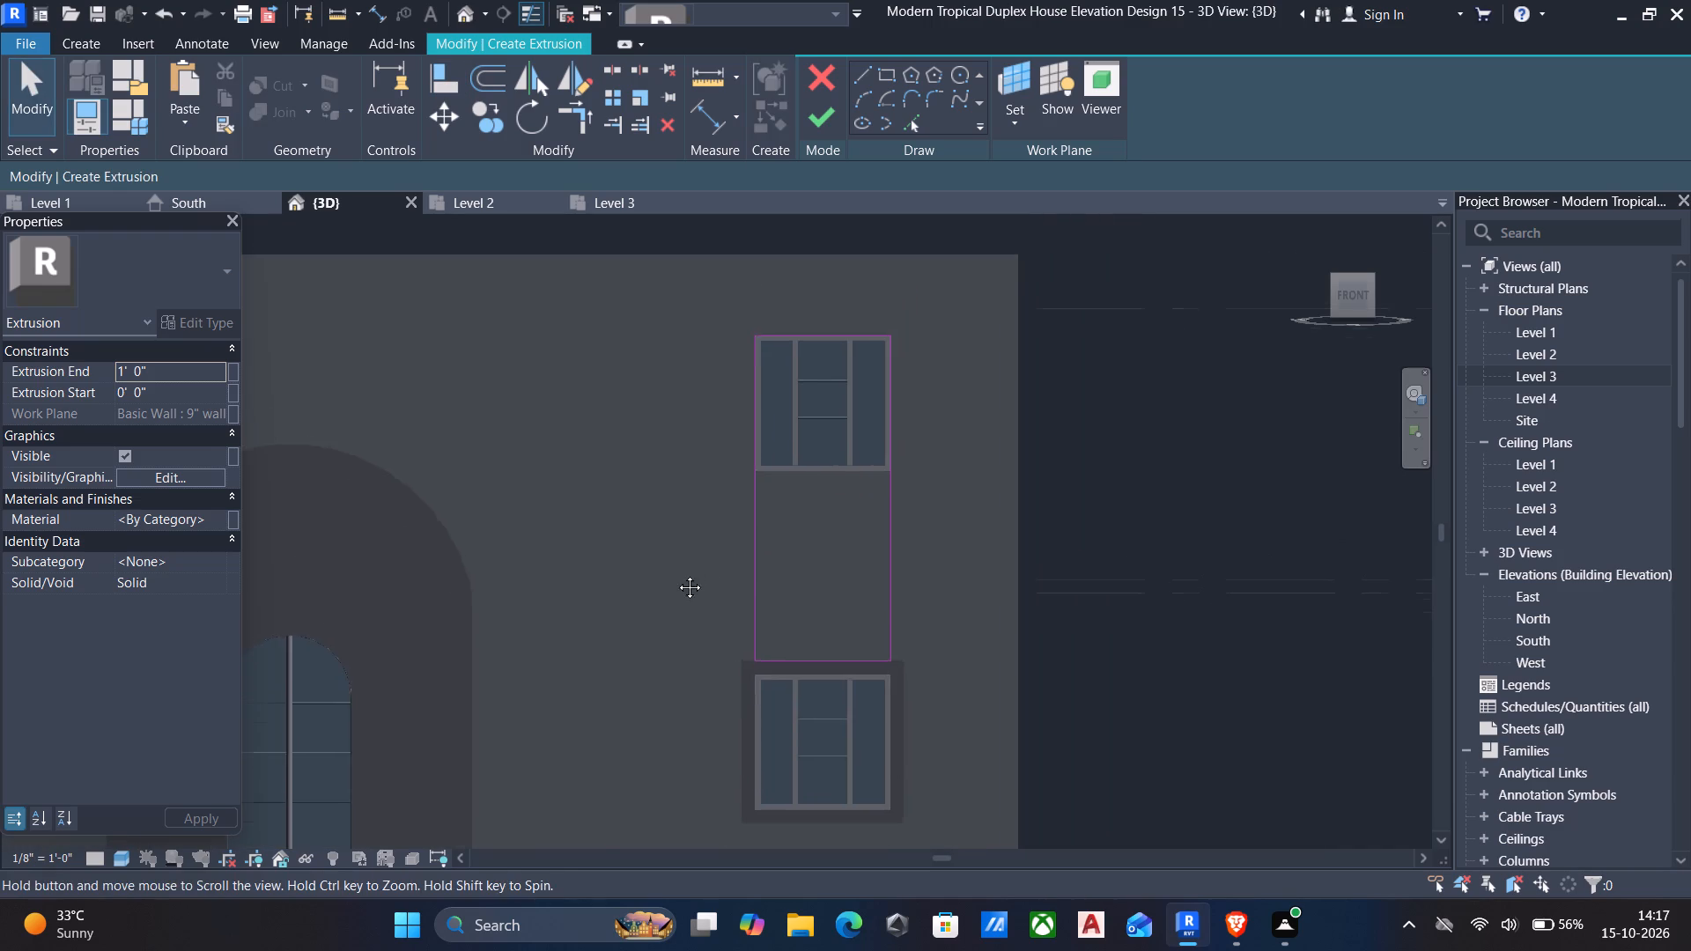
{"action": "middle_click_drag", "start_coordinate": [676, 574], "coordinate": [670, 616]}
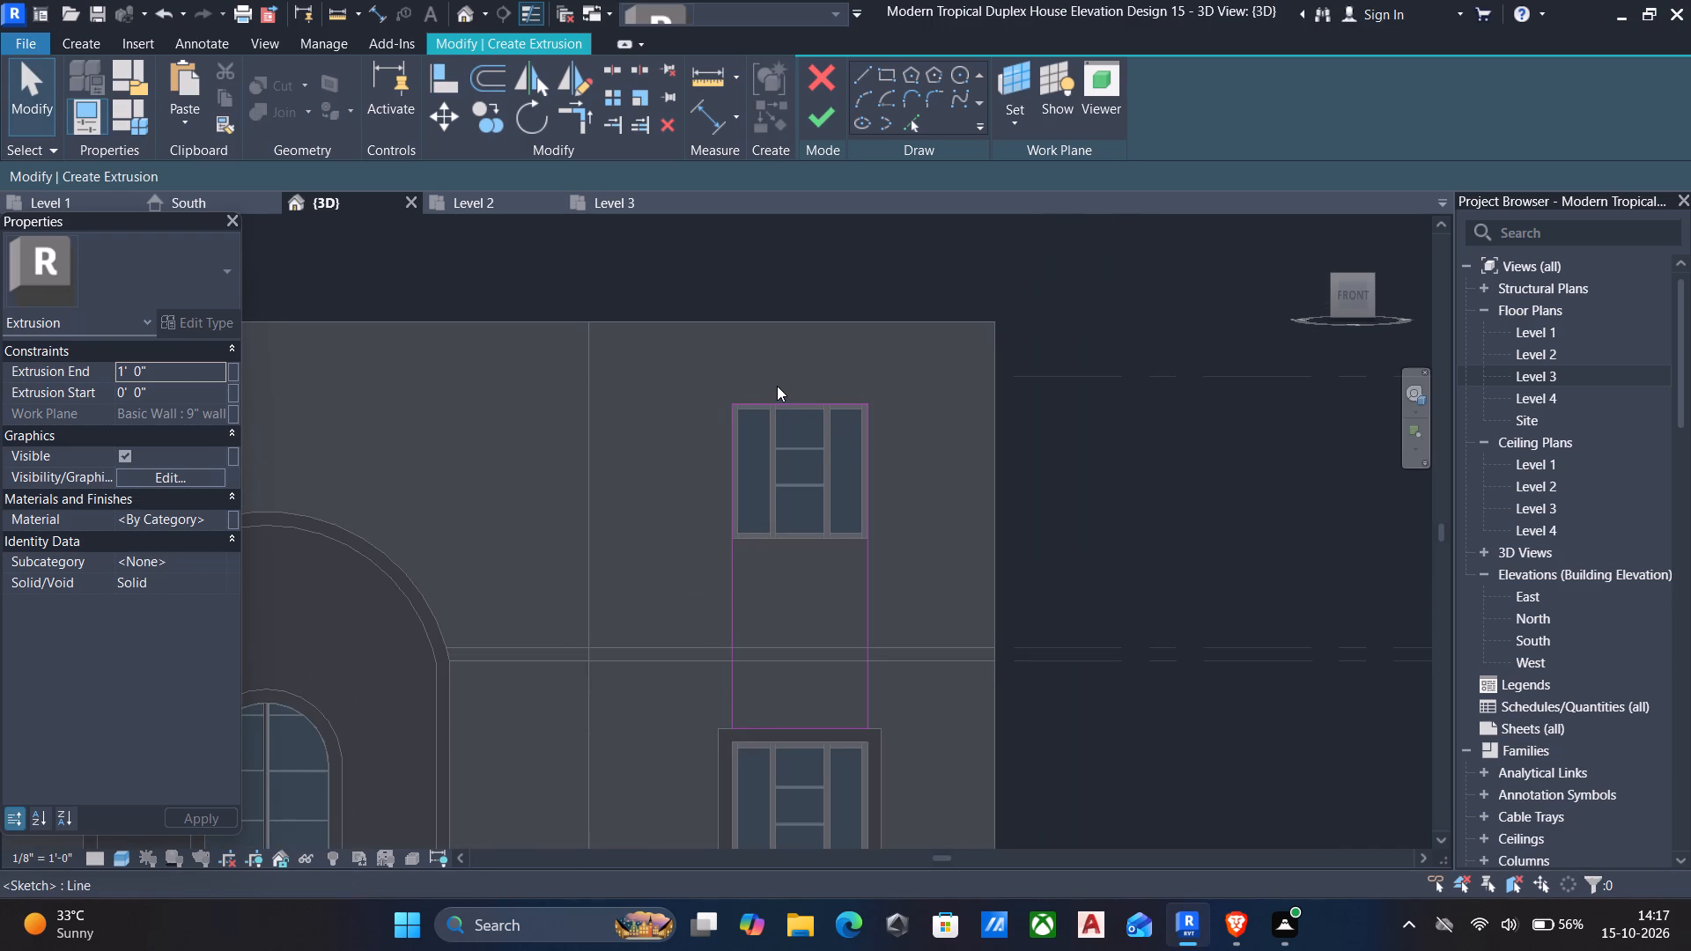
{"action": "left_click", "coordinate": [777, 403]}
{"action": "key", "text": "Delete"}
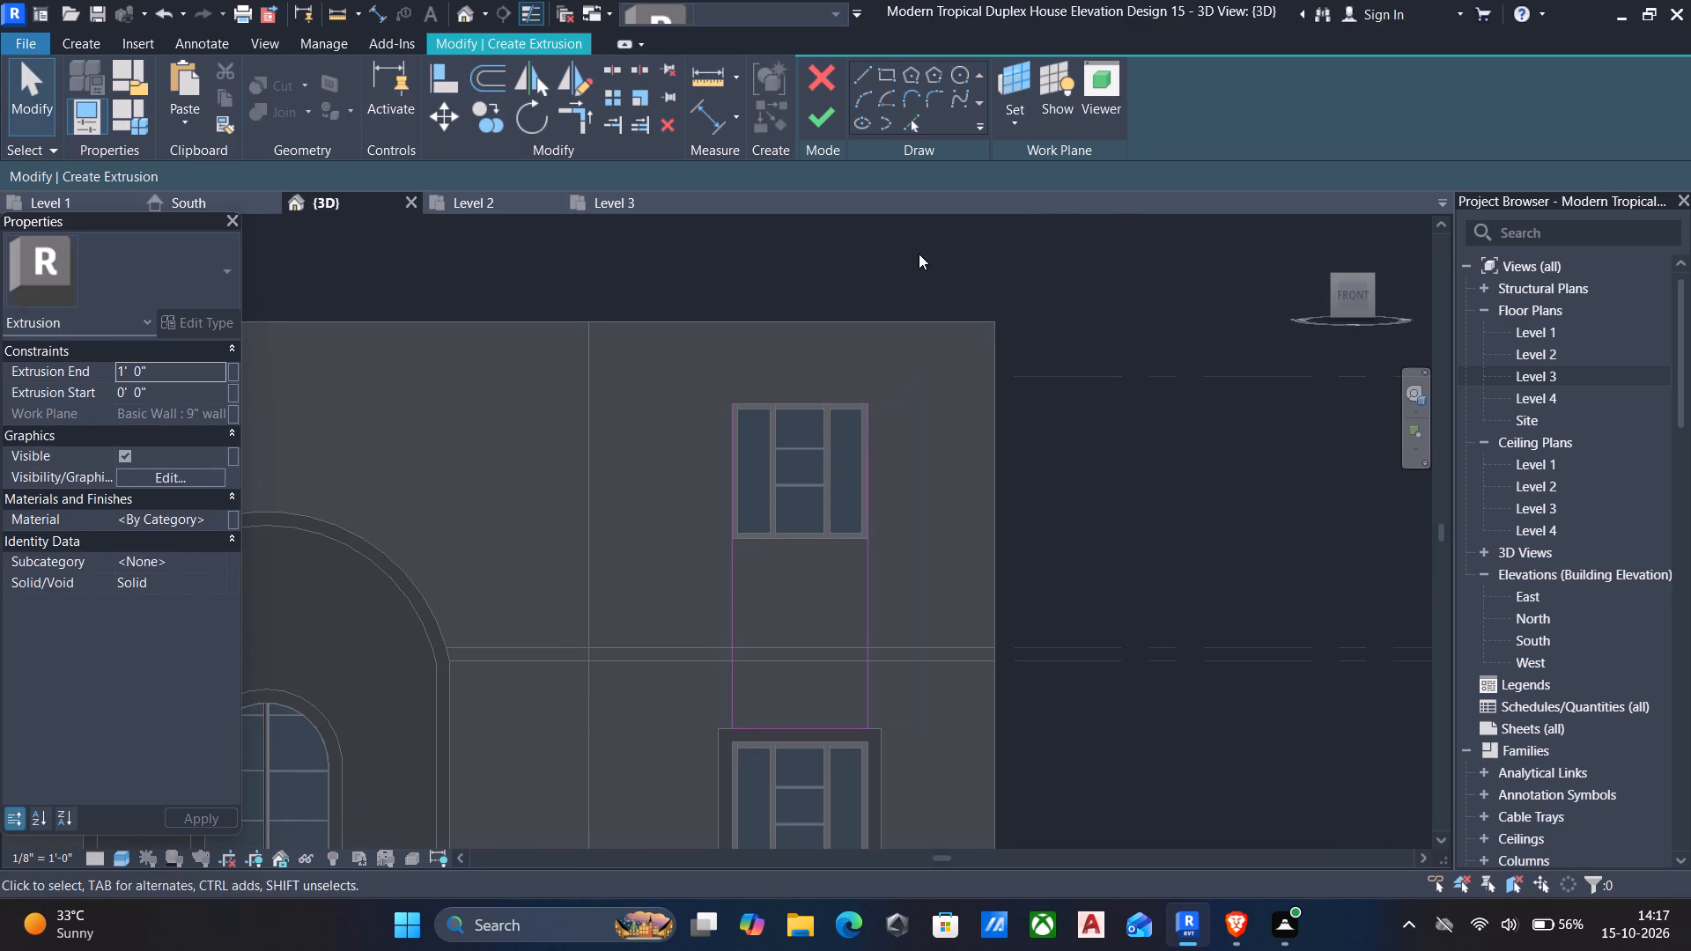
{"action": "left_click", "coordinate": [866, 100]}
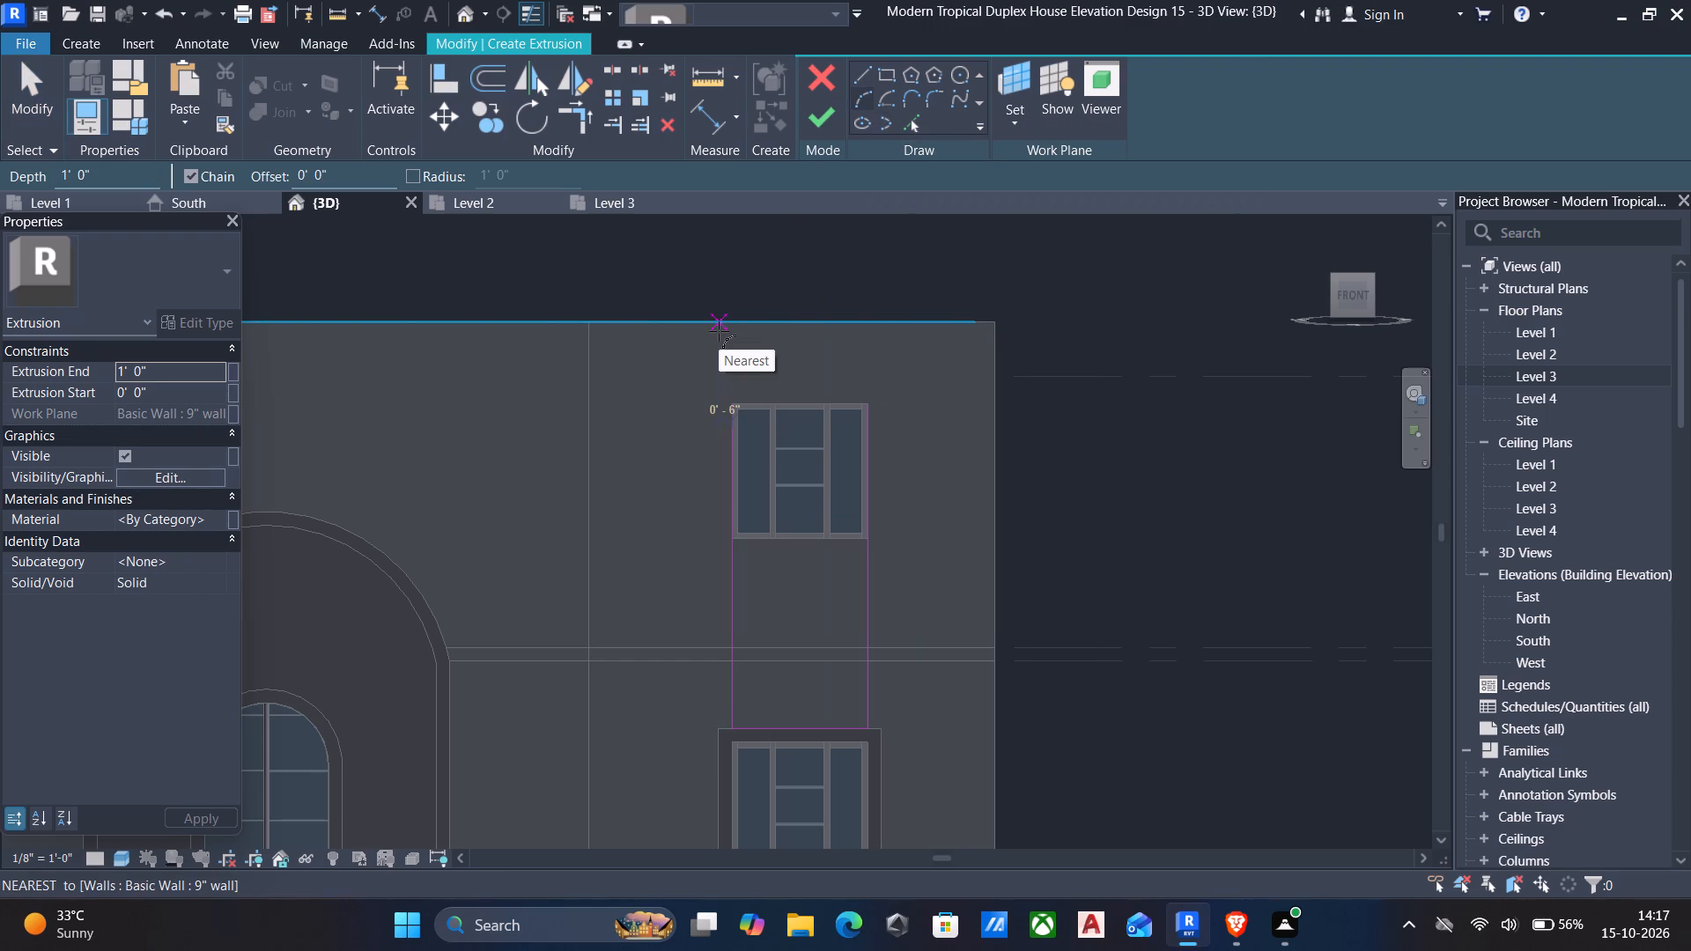
{"action": "scroll", "coordinate": [749, 402], "scroll_direction": "up", "scroll_amount": 3}
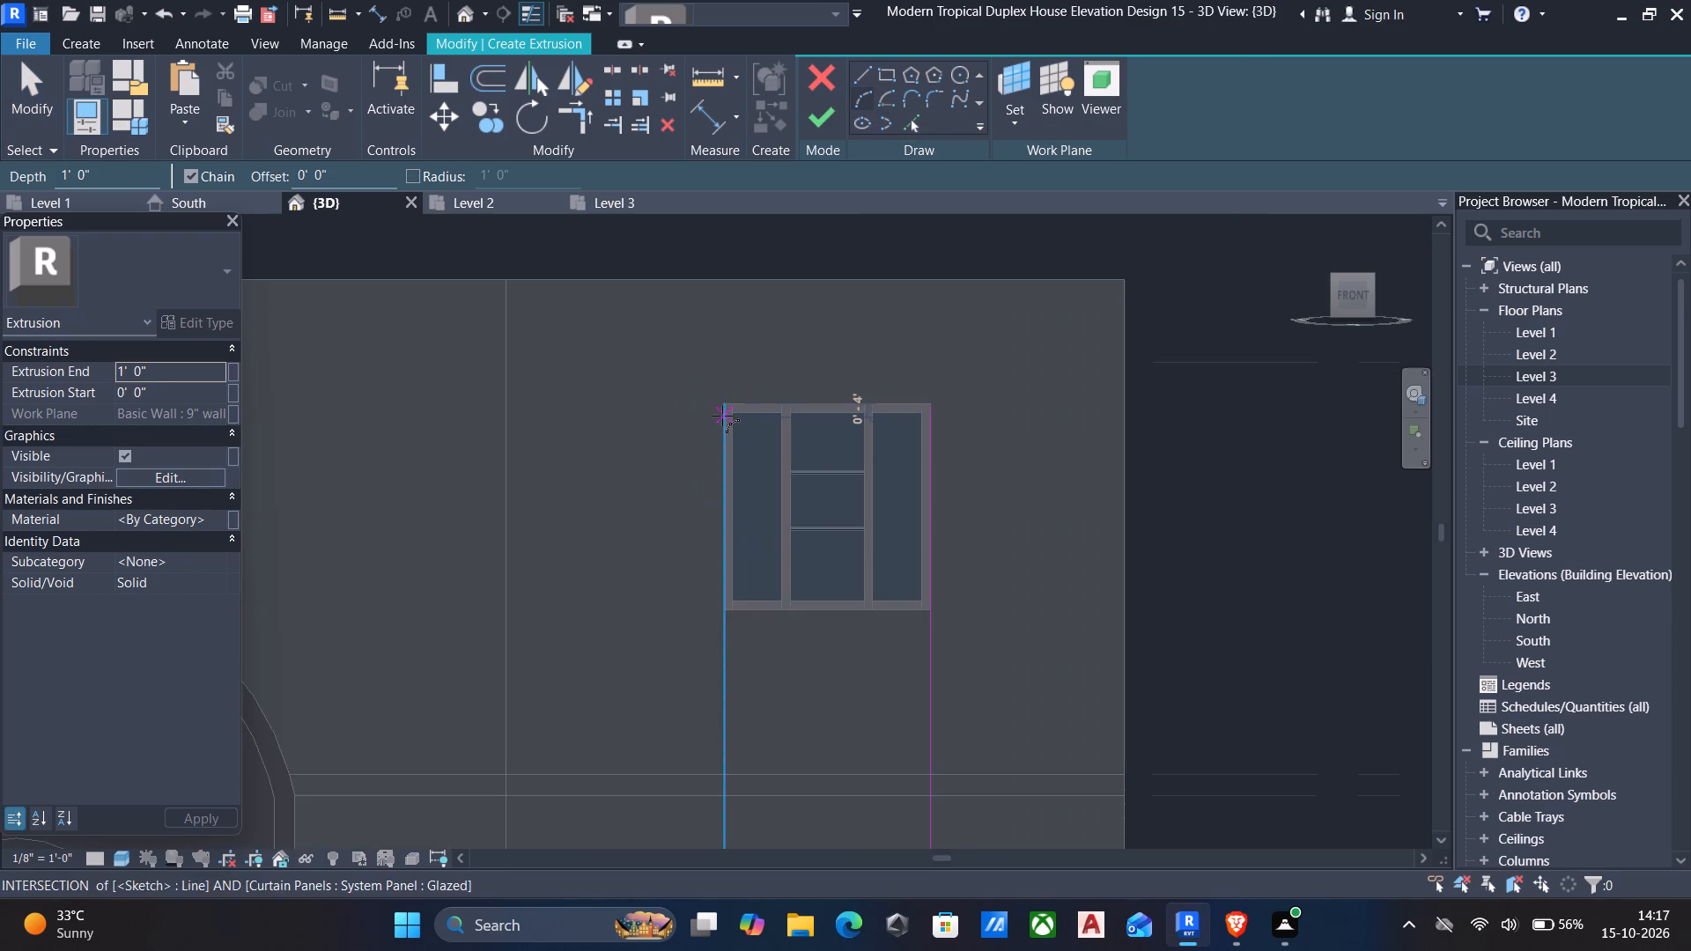
{"action": "left_click", "coordinate": [721, 409]}
{"action": "left_click", "coordinate": [928, 399]}
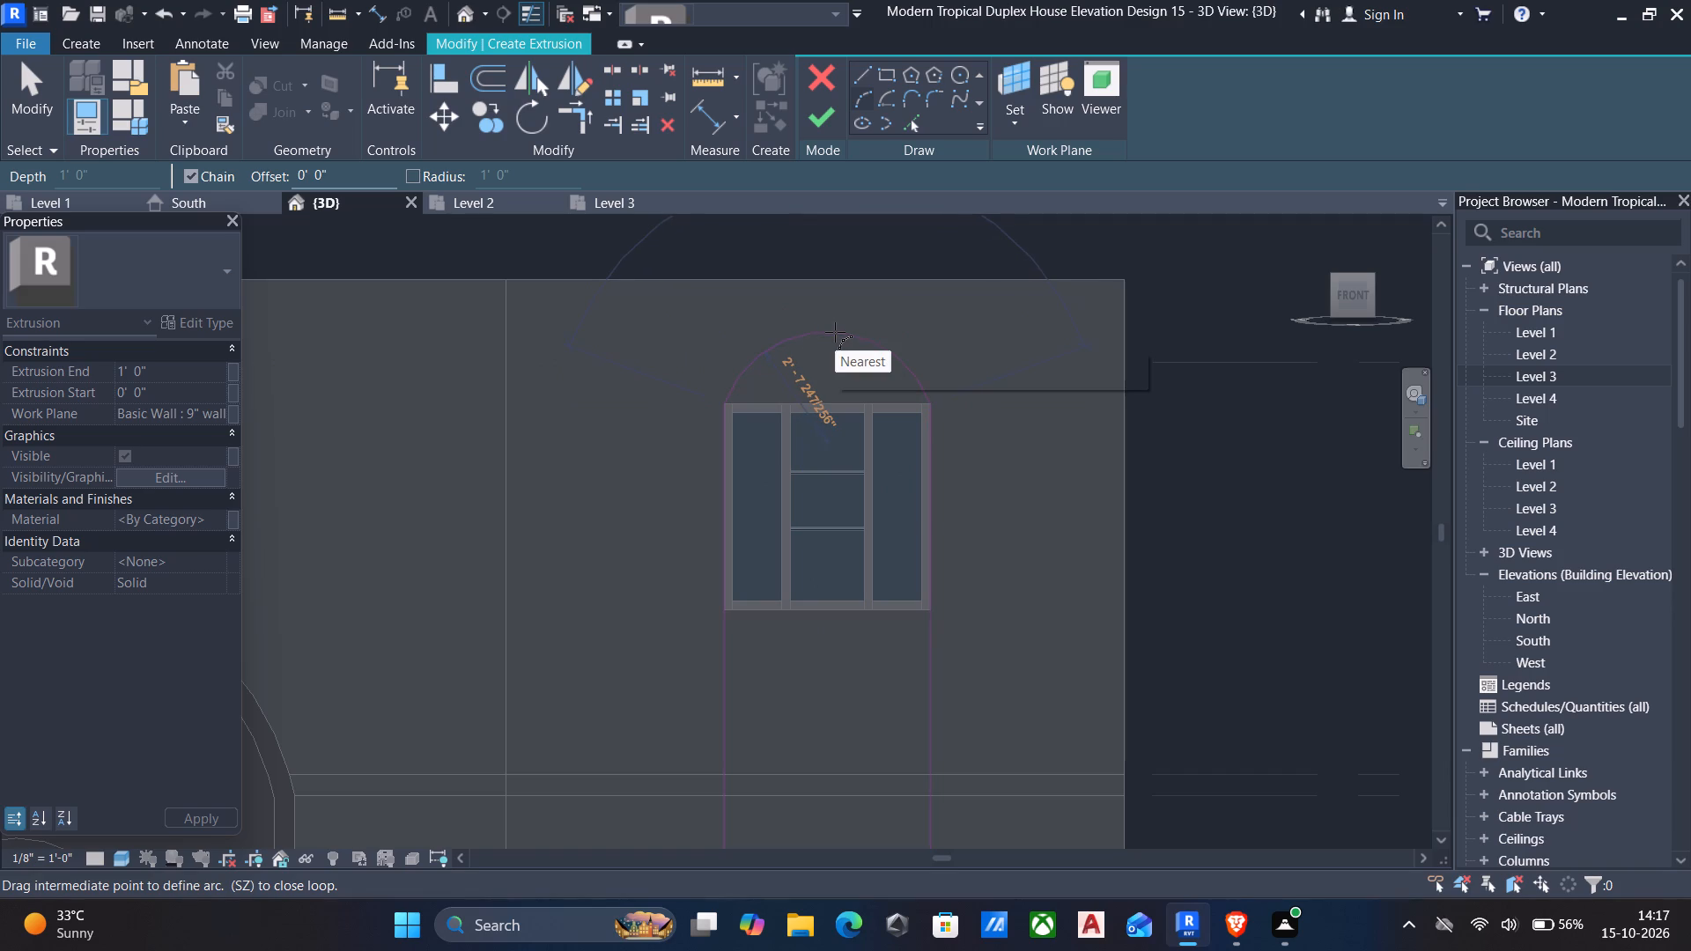
{"action": "left_click", "coordinate": [835, 339]}
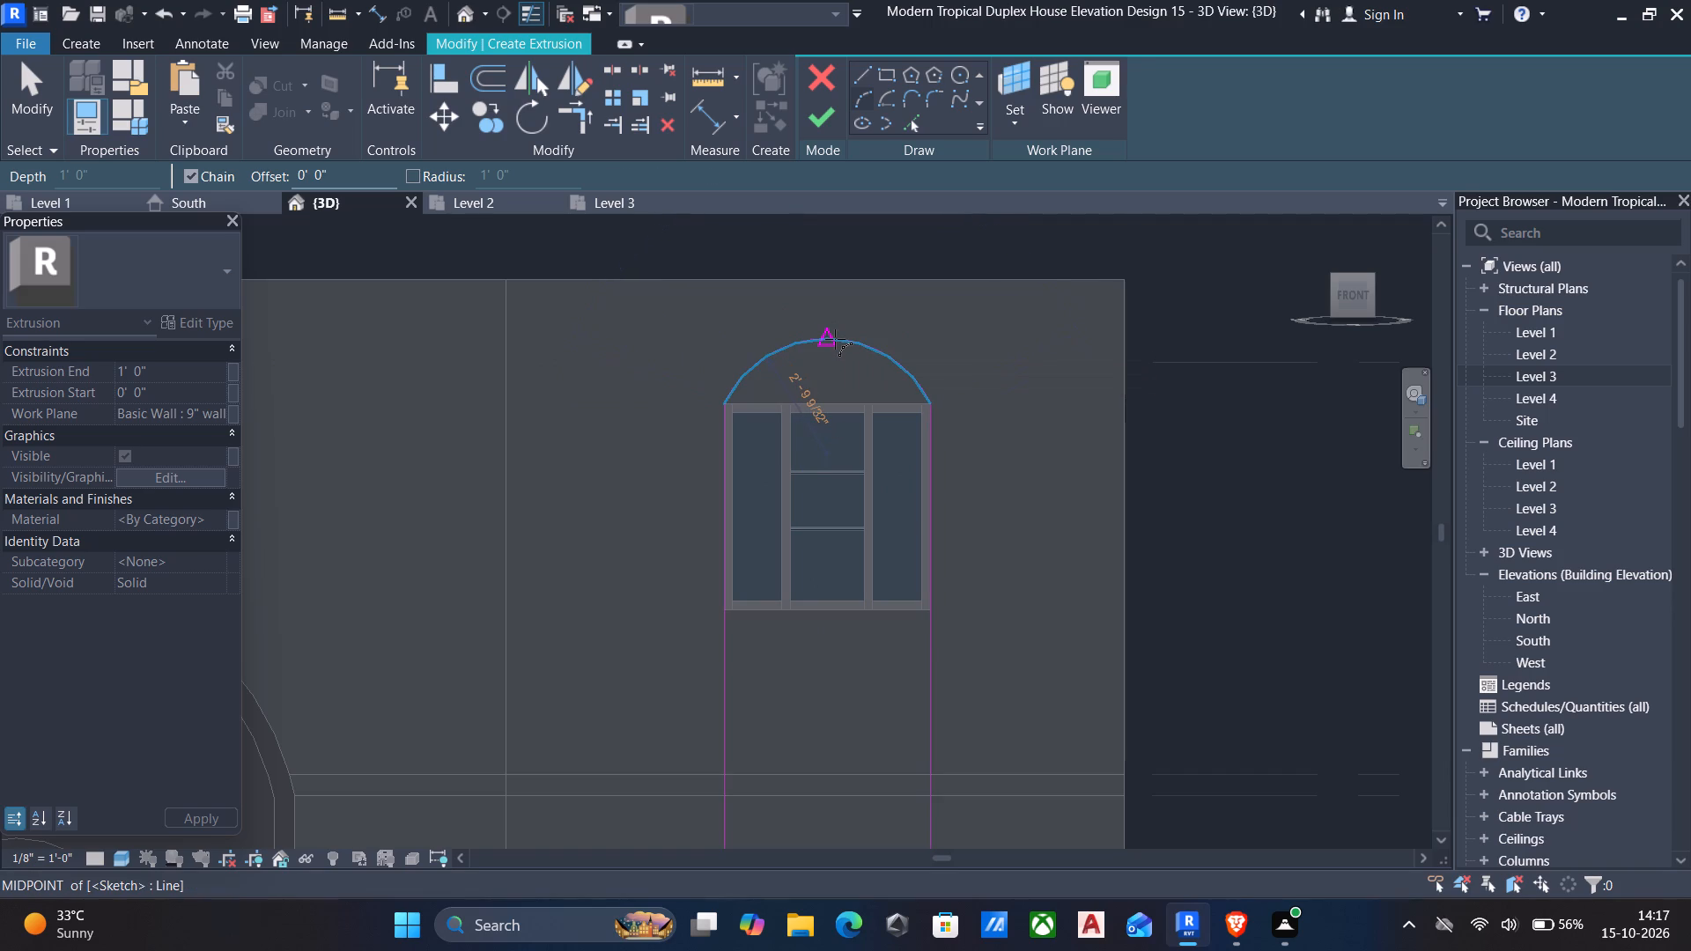
{"action": "key", "text": "Escape"}
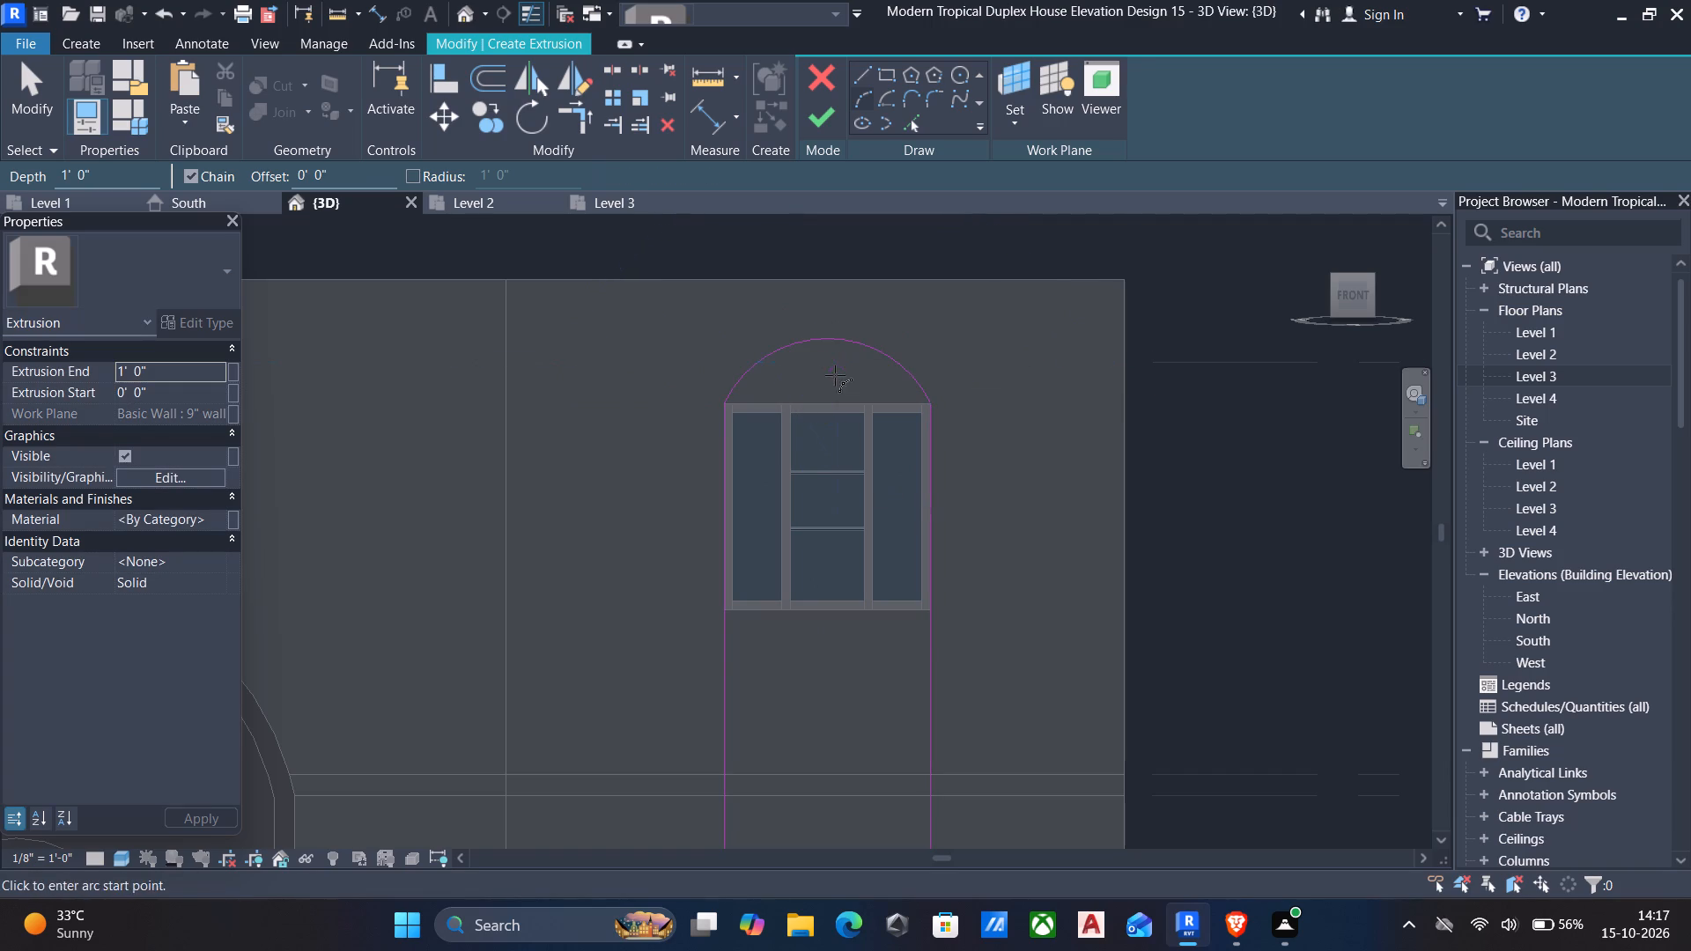
{"action": "key", "text": "Escape"}
{"action": "scroll", "coordinate": [831, 461], "scroll_direction": "down", "scroll_amount": 5}
{"action": "key", "text": "Escape"}
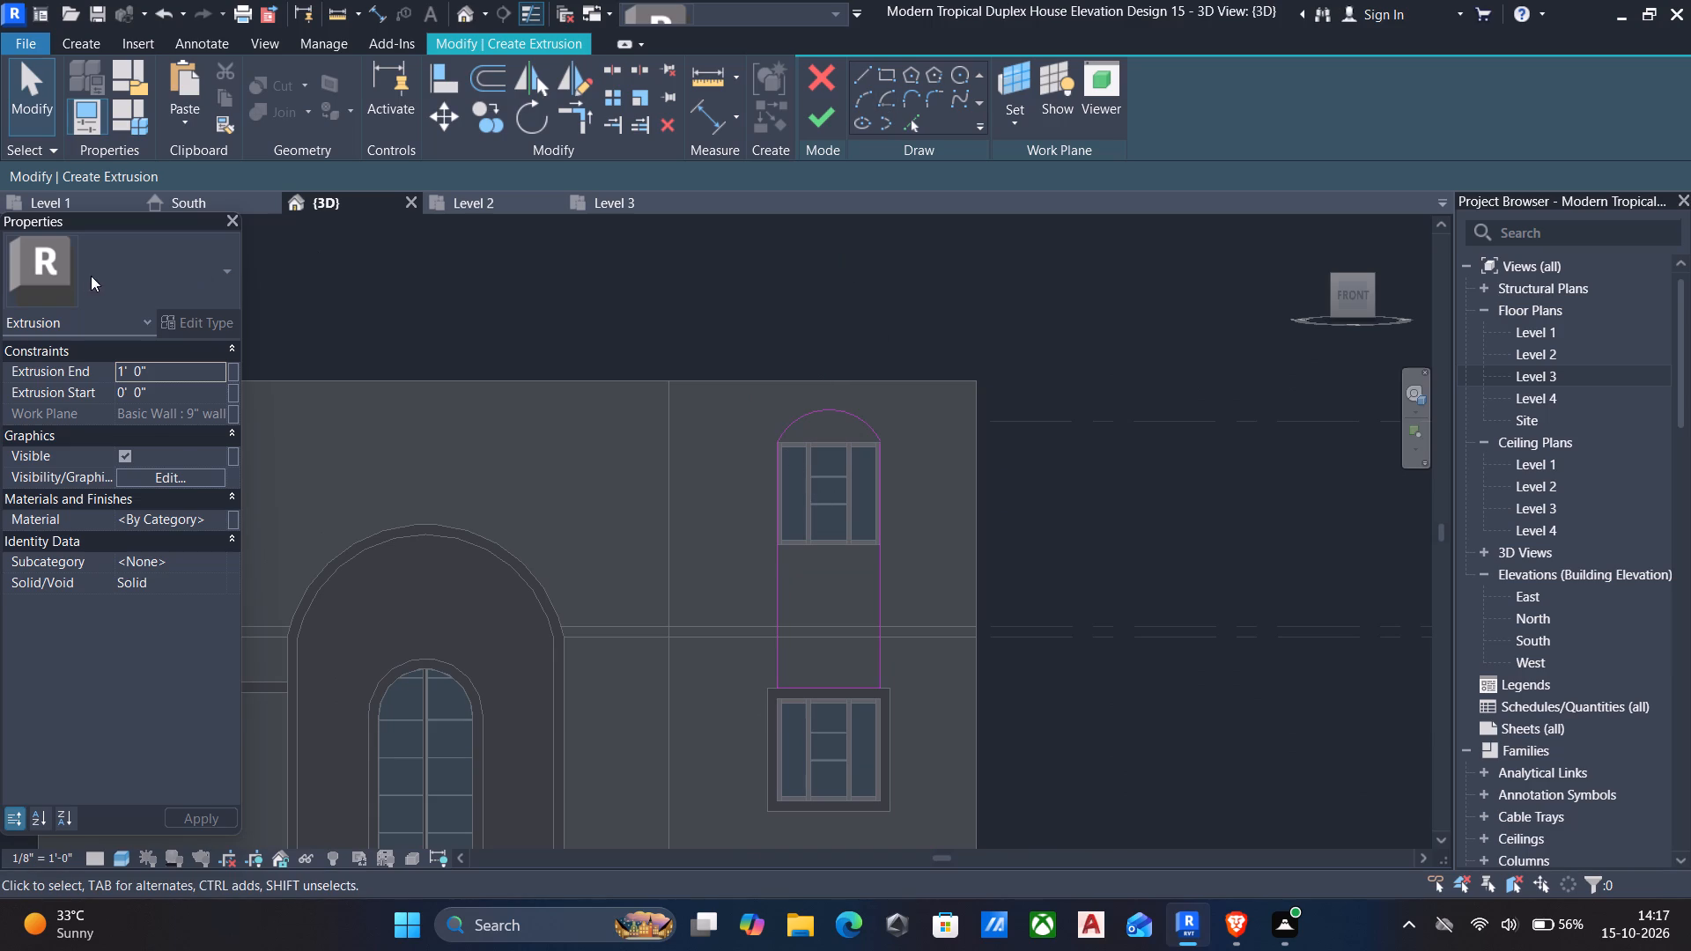
Offset the arched outline by 6" with Pick Lines, placing the arc and side copies outside and the bottom-edge copy inside.
{"action": "left_click", "coordinate": [862, 78]}
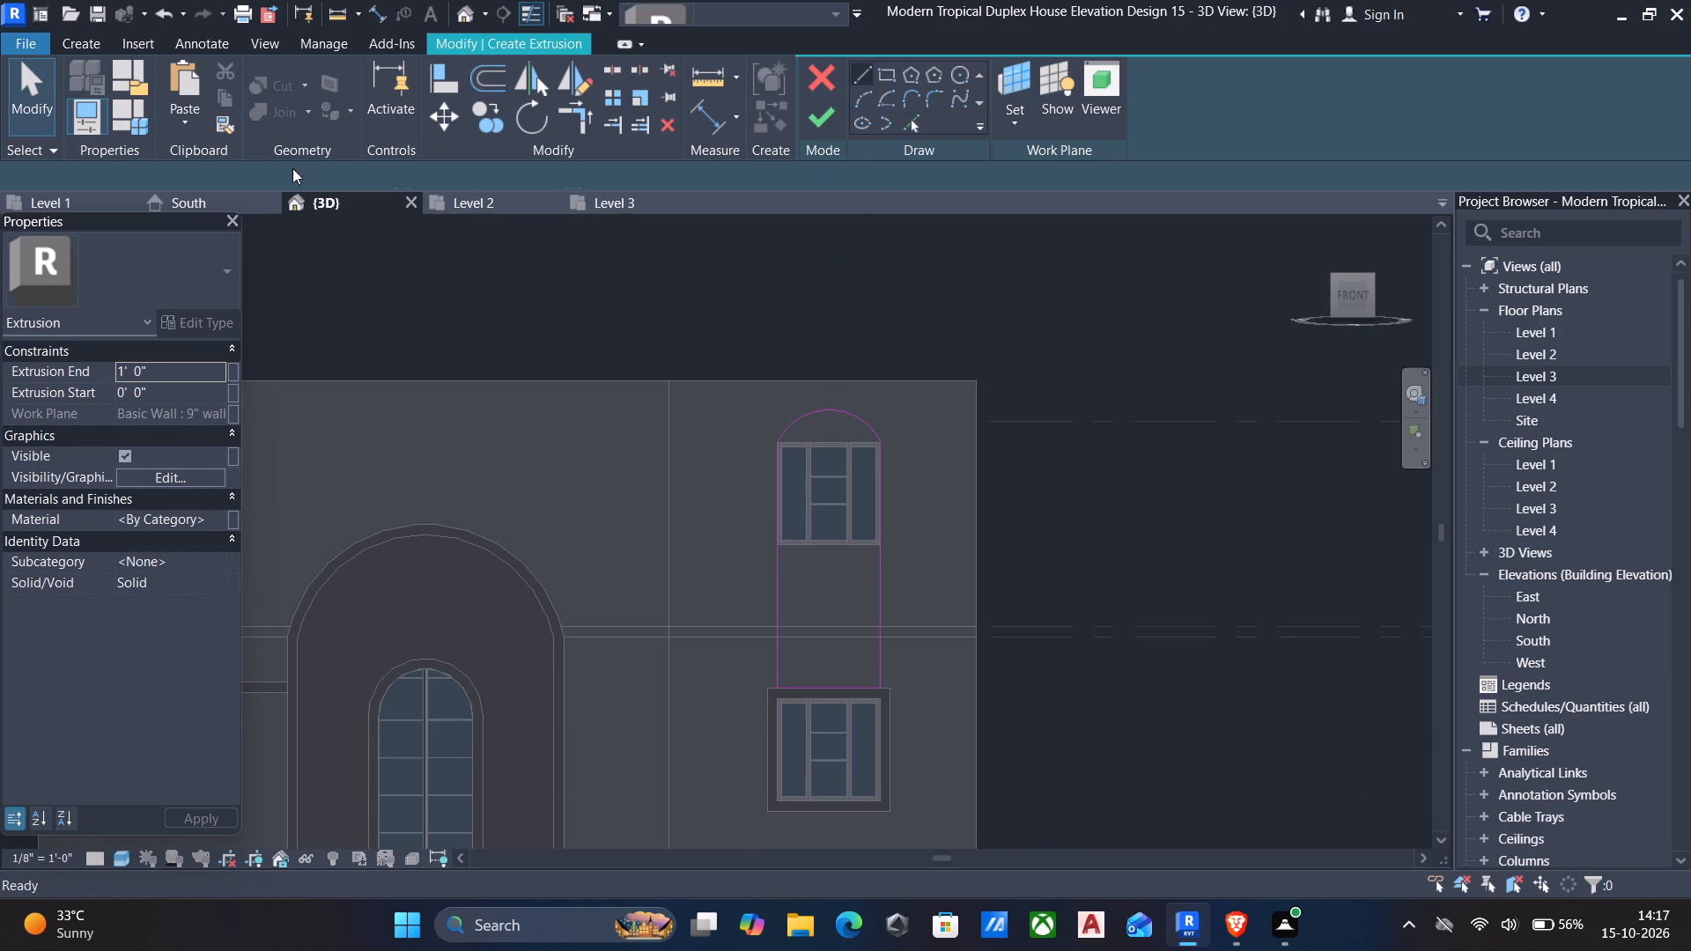
{"action": "left_click_drag", "start_coordinate": [388, 175], "coordinate": [0, 185]}
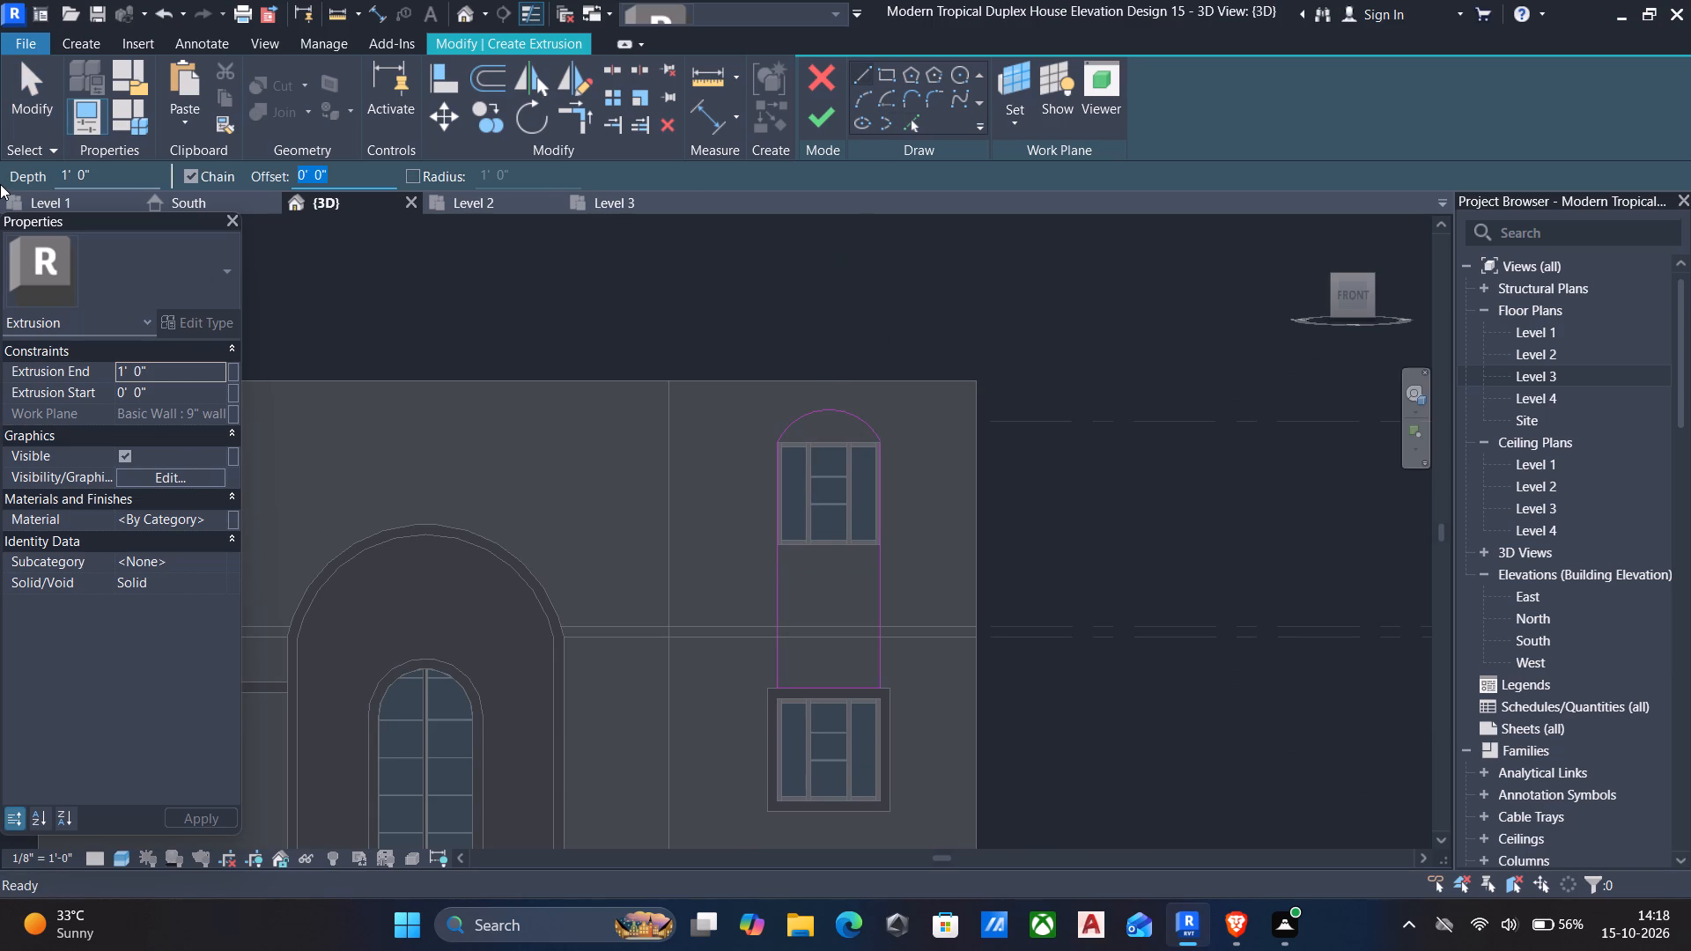
{"action": "type", "text": "6\""}
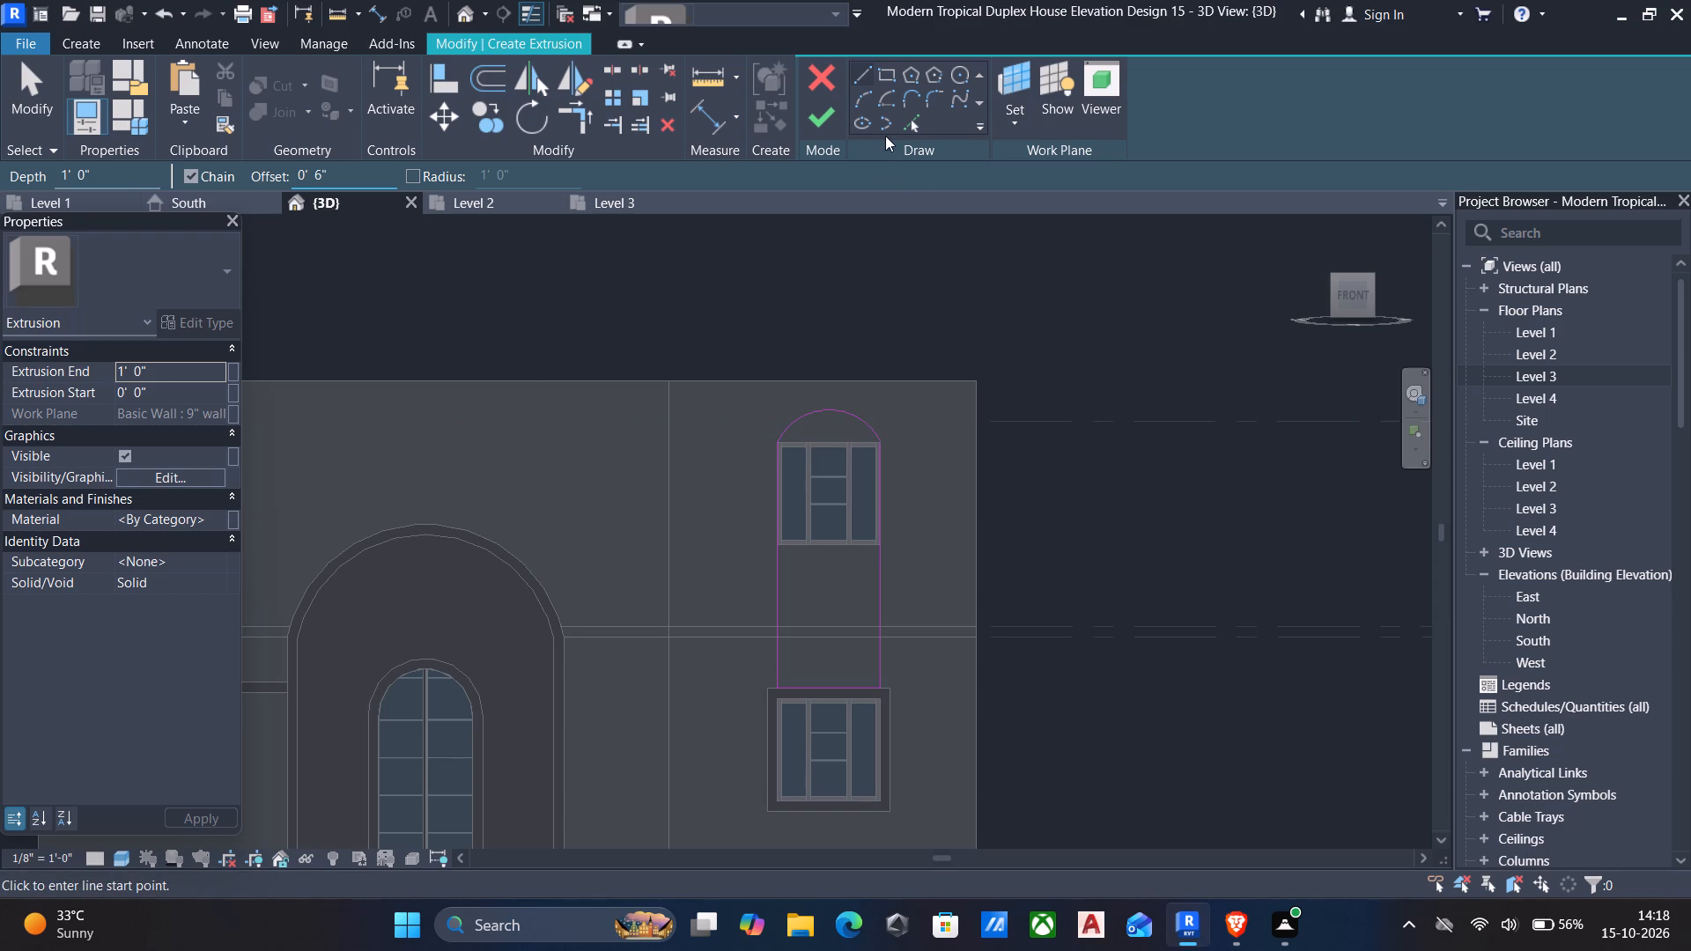
{"action": "left_click", "coordinate": [915, 124]}
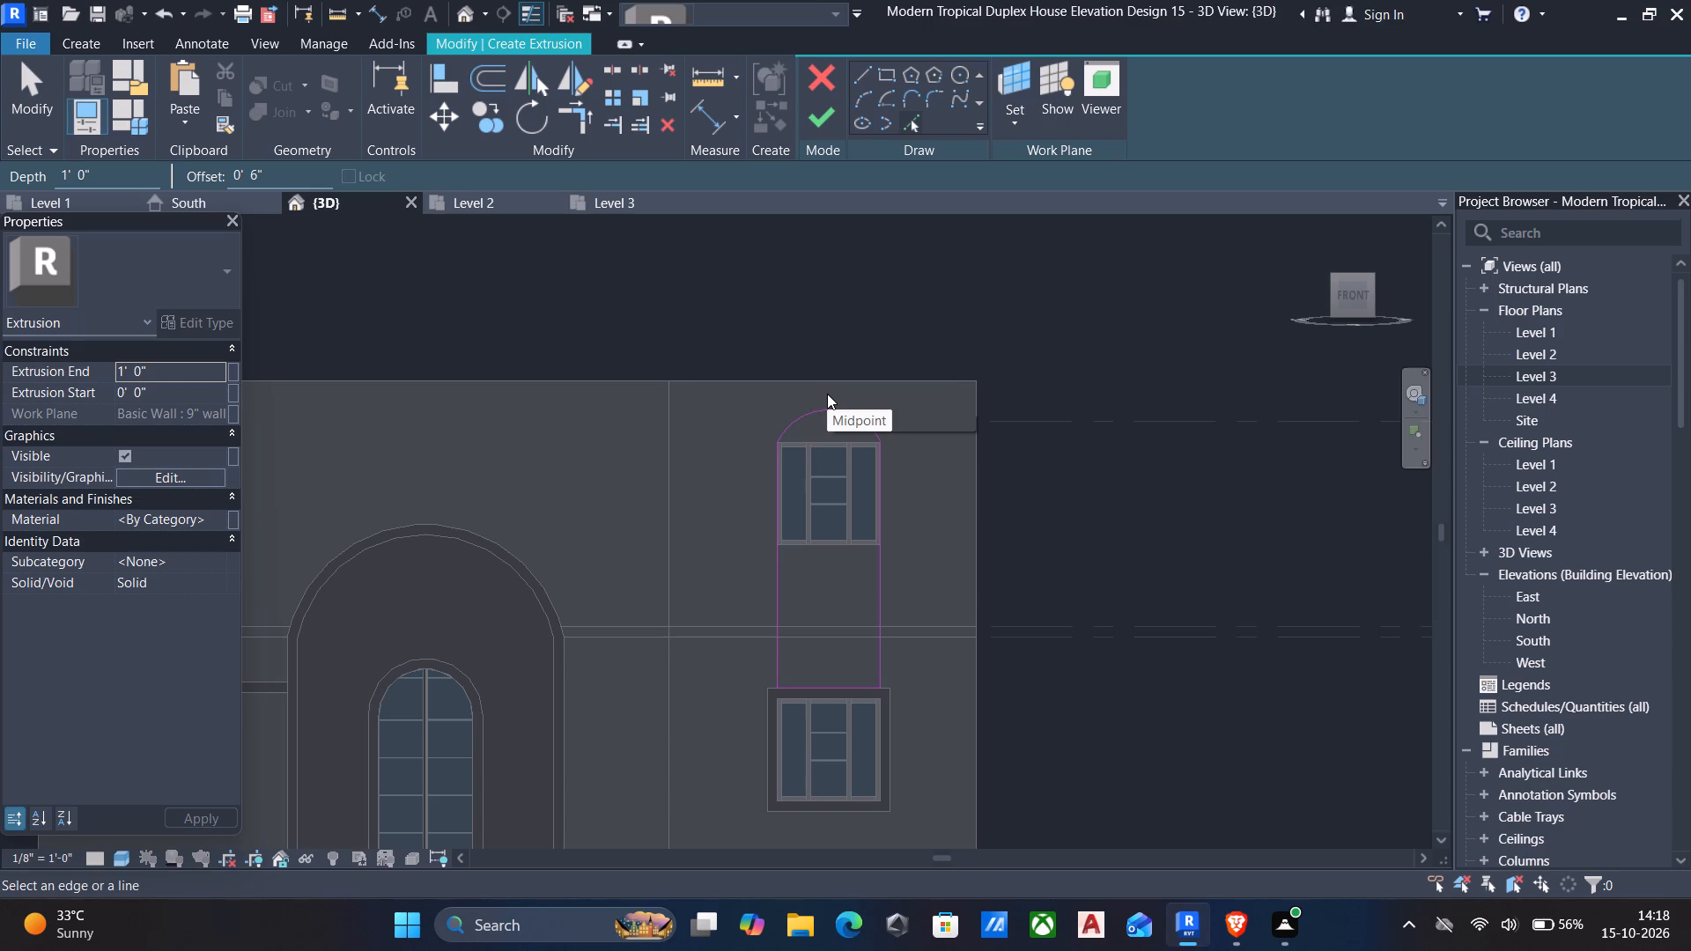
{"action": "left_click", "coordinate": [836, 407]}
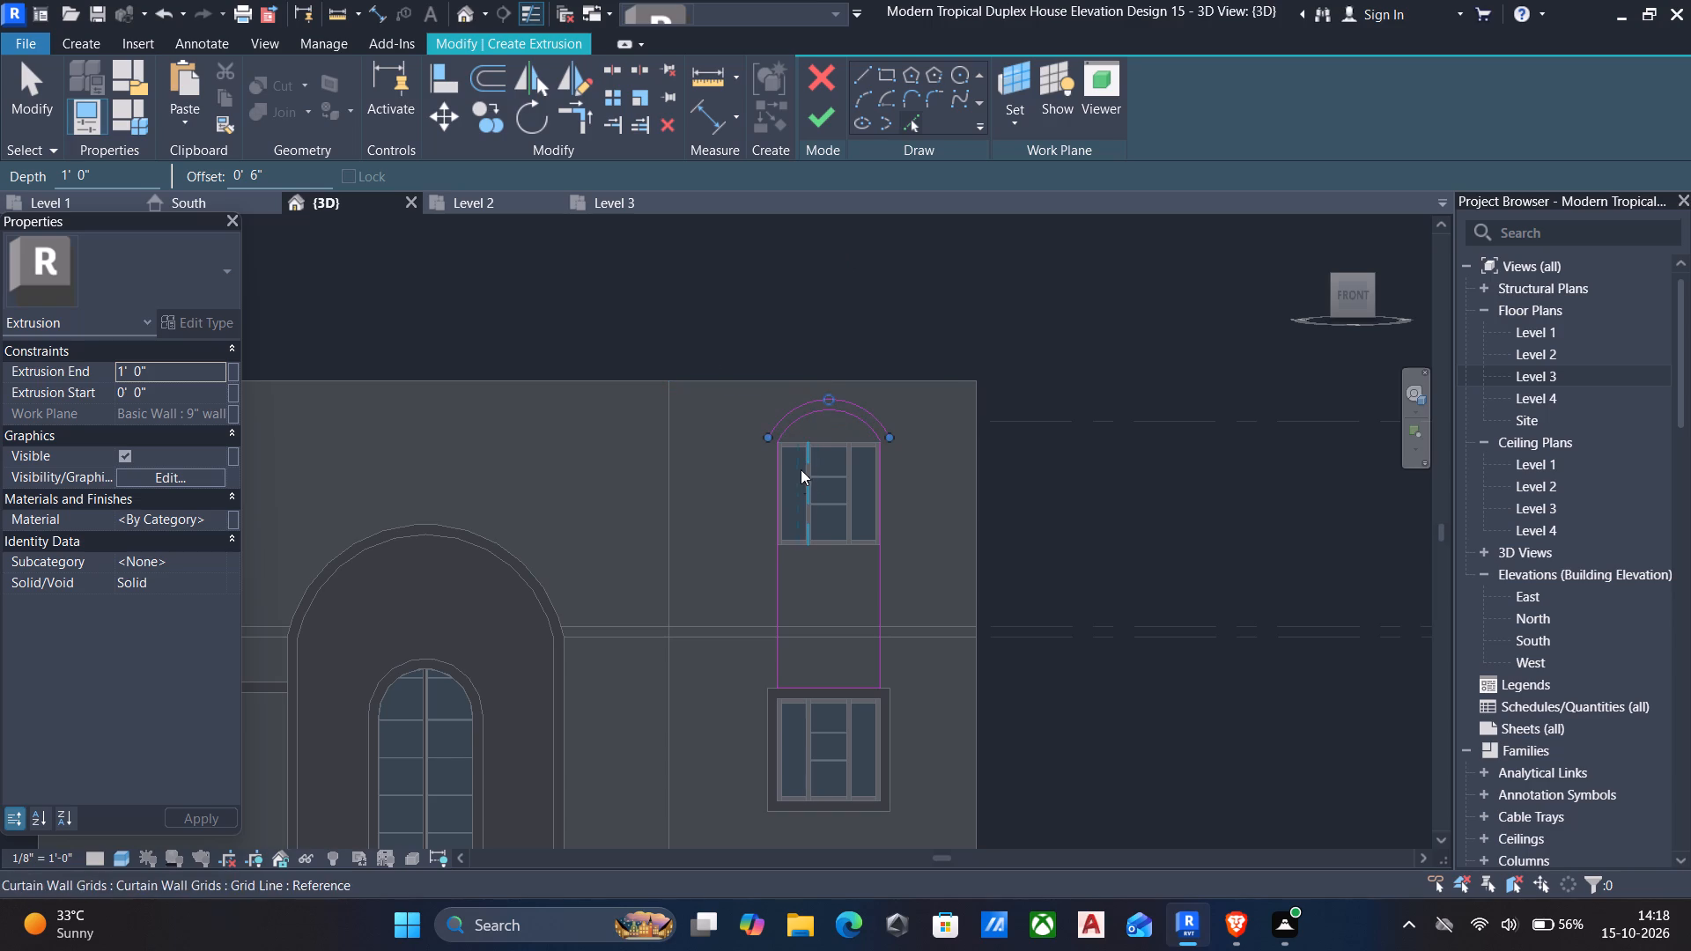
{"action": "left_click", "coordinate": [781, 584]}
{"action": "left_click", "coordinate": [885, 586]}
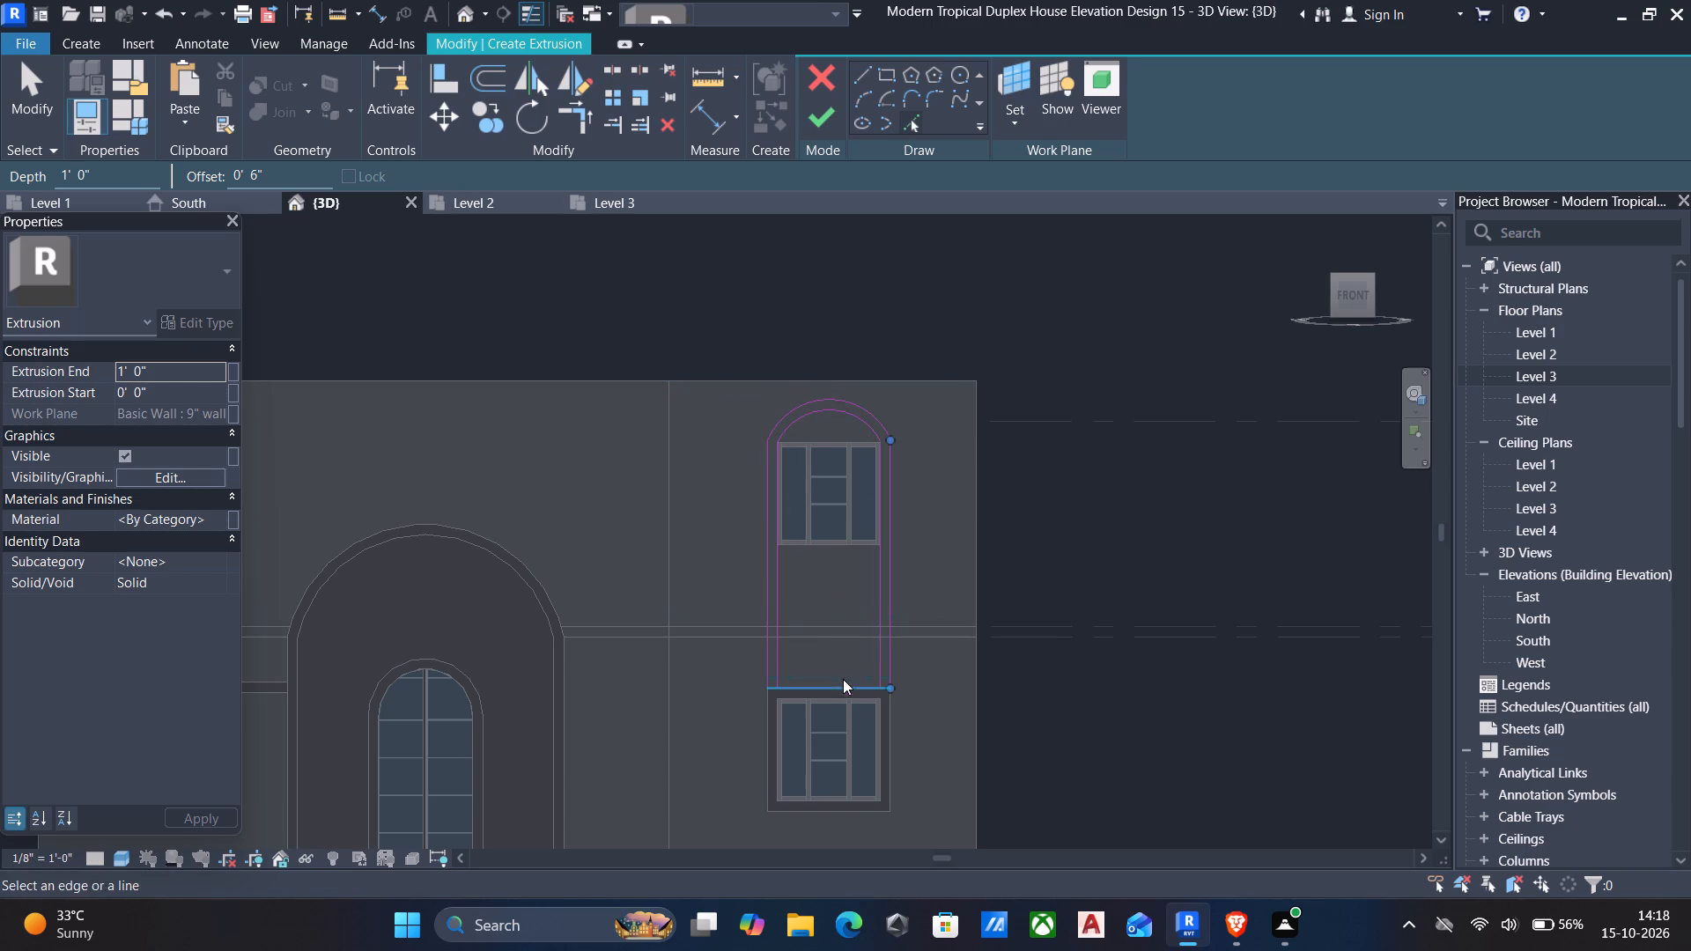
{"action": "left_click", "coordinate": [841, 688]}
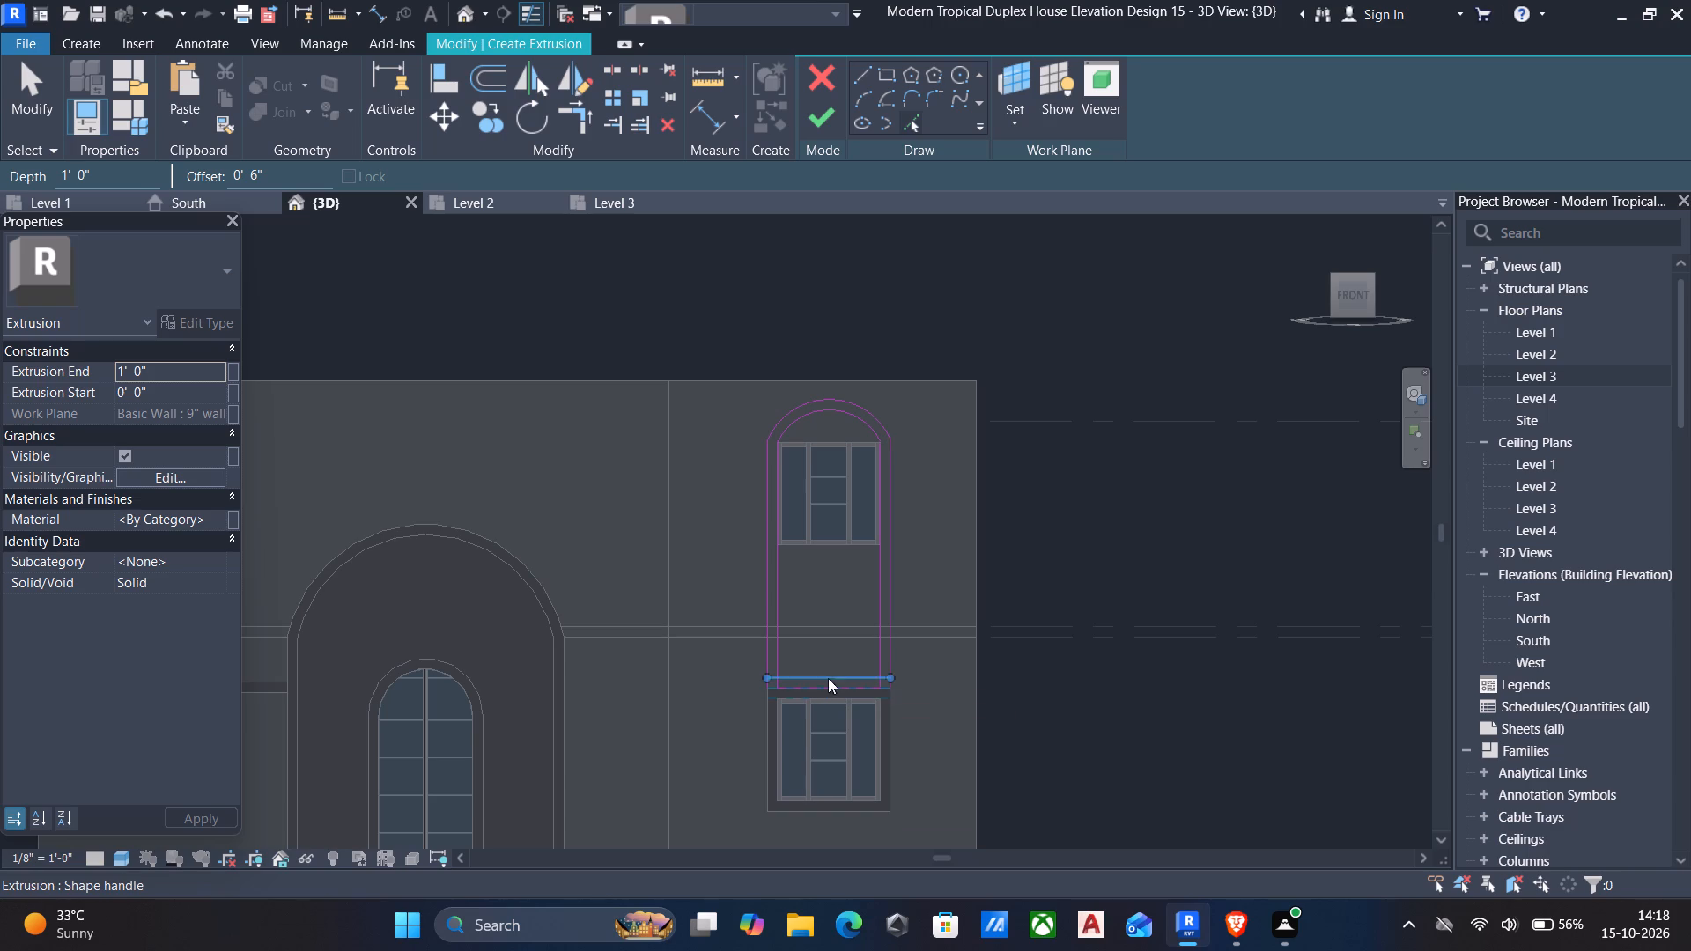
{"action": "key", "text": "Escape"}
{"action": "key", "text": "Escape"}
Trim both bottom corners of the inner loop and the outer loop's bottom-right corner, and try finishing the sketch.
{"action": "type", "text": "tr"}
{"action": "left_click", "coordinate": [777, 550]}
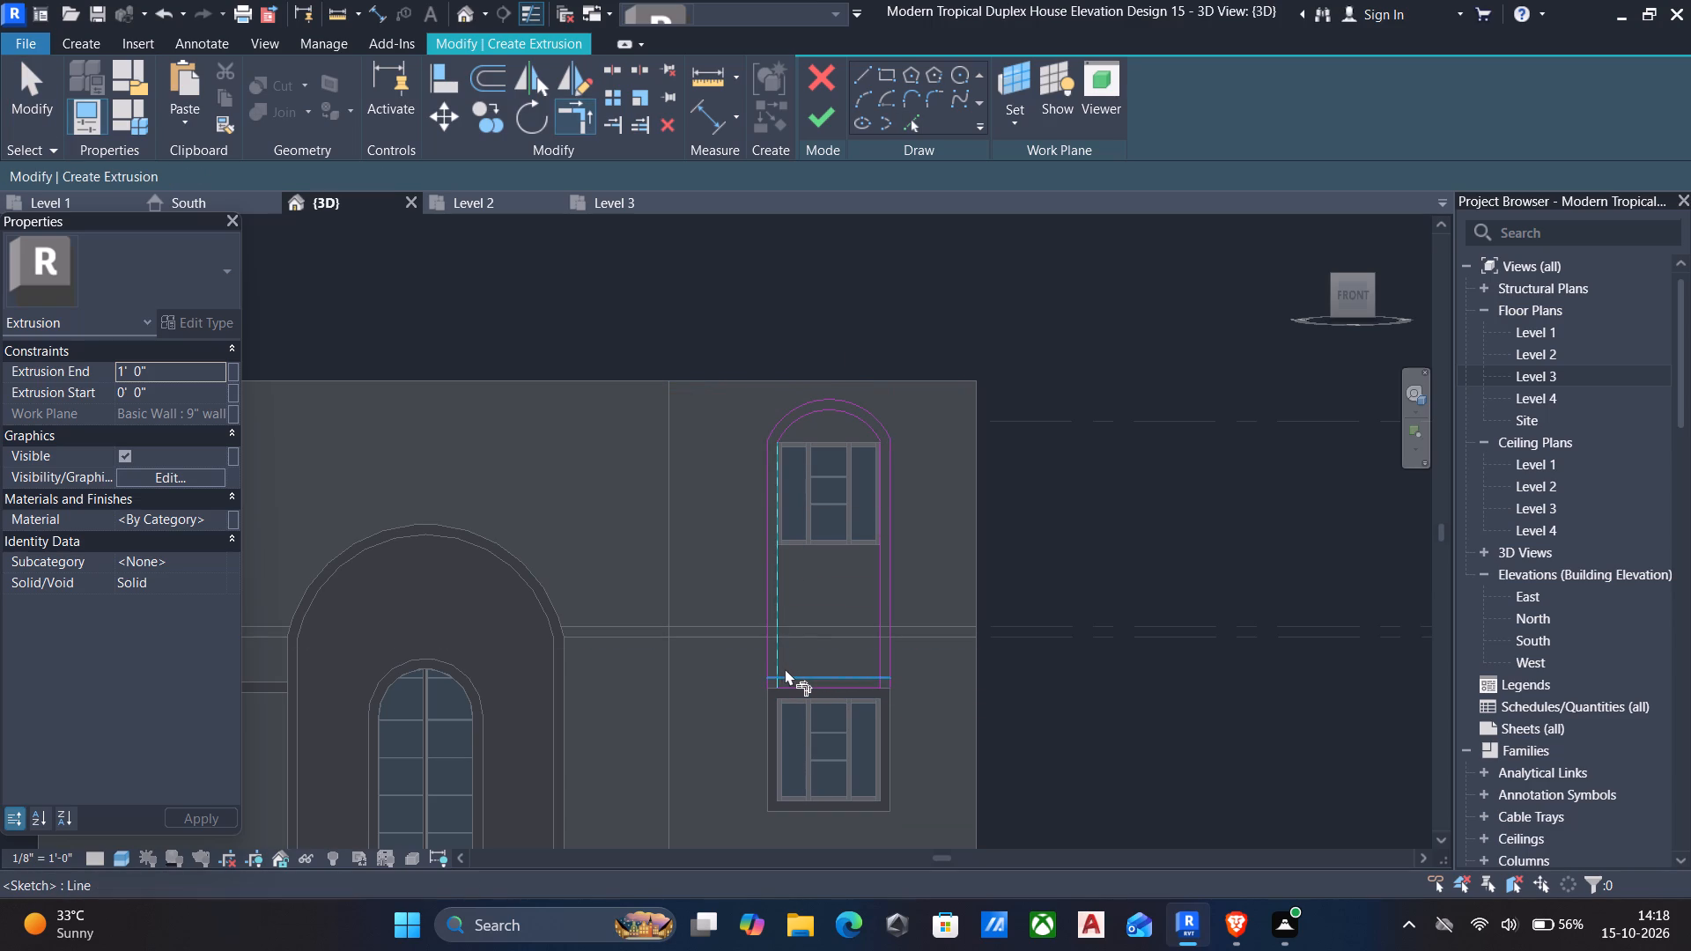
{"action": "left_click", "coordinate": [785, 668]}
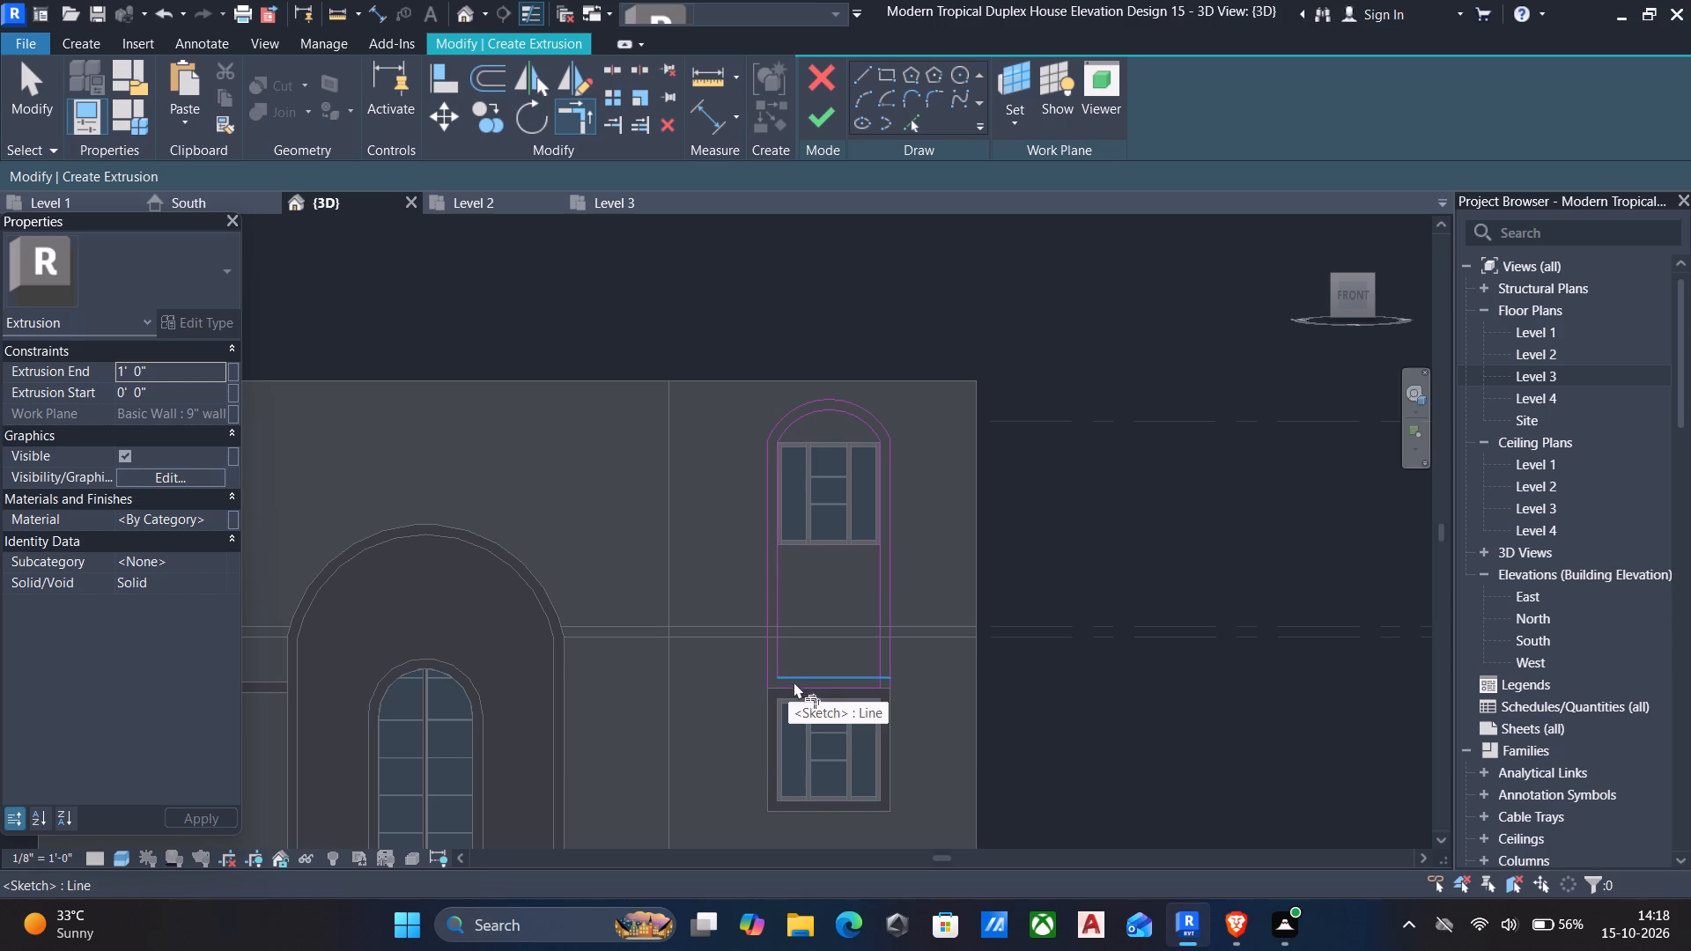
{"action": "scroll", "coordinate": [839, 711], "scroll_direction": "up", "scroll_amount": 5}
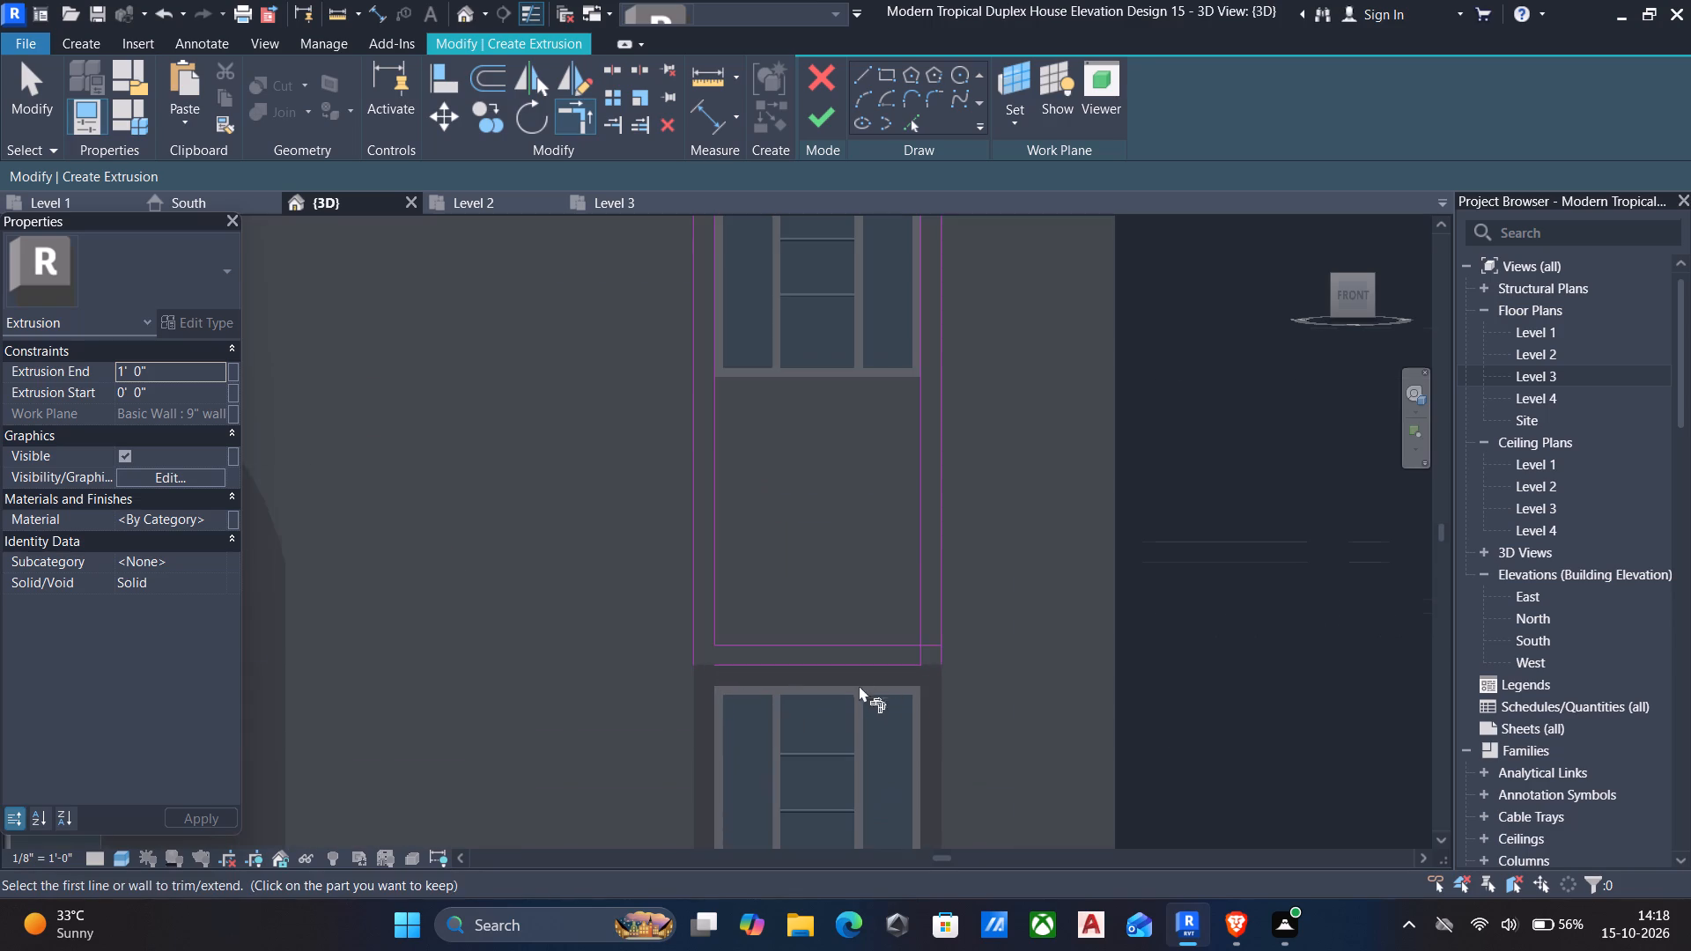
{"action": "left_click", "coordinate": [882, 647]}
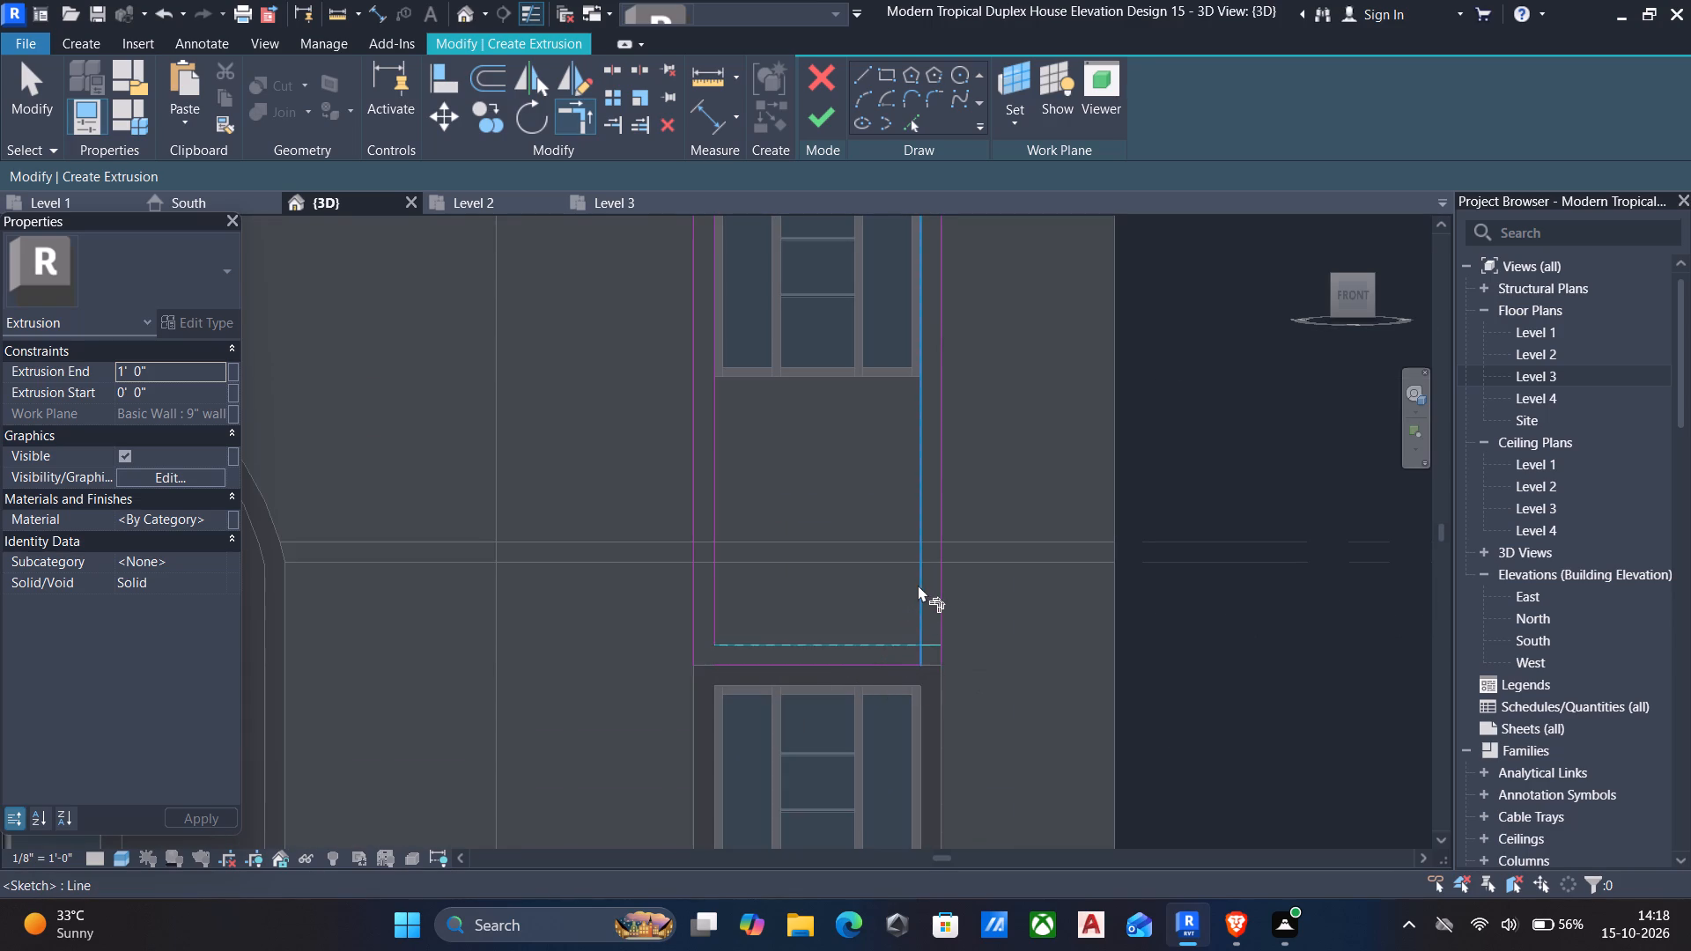
{"action": "left_click", "coordinate": [919, 580]}
{"action": "middle_click_drag", "start_coordinate": [836, 623], "coordinate": [802, 625]}
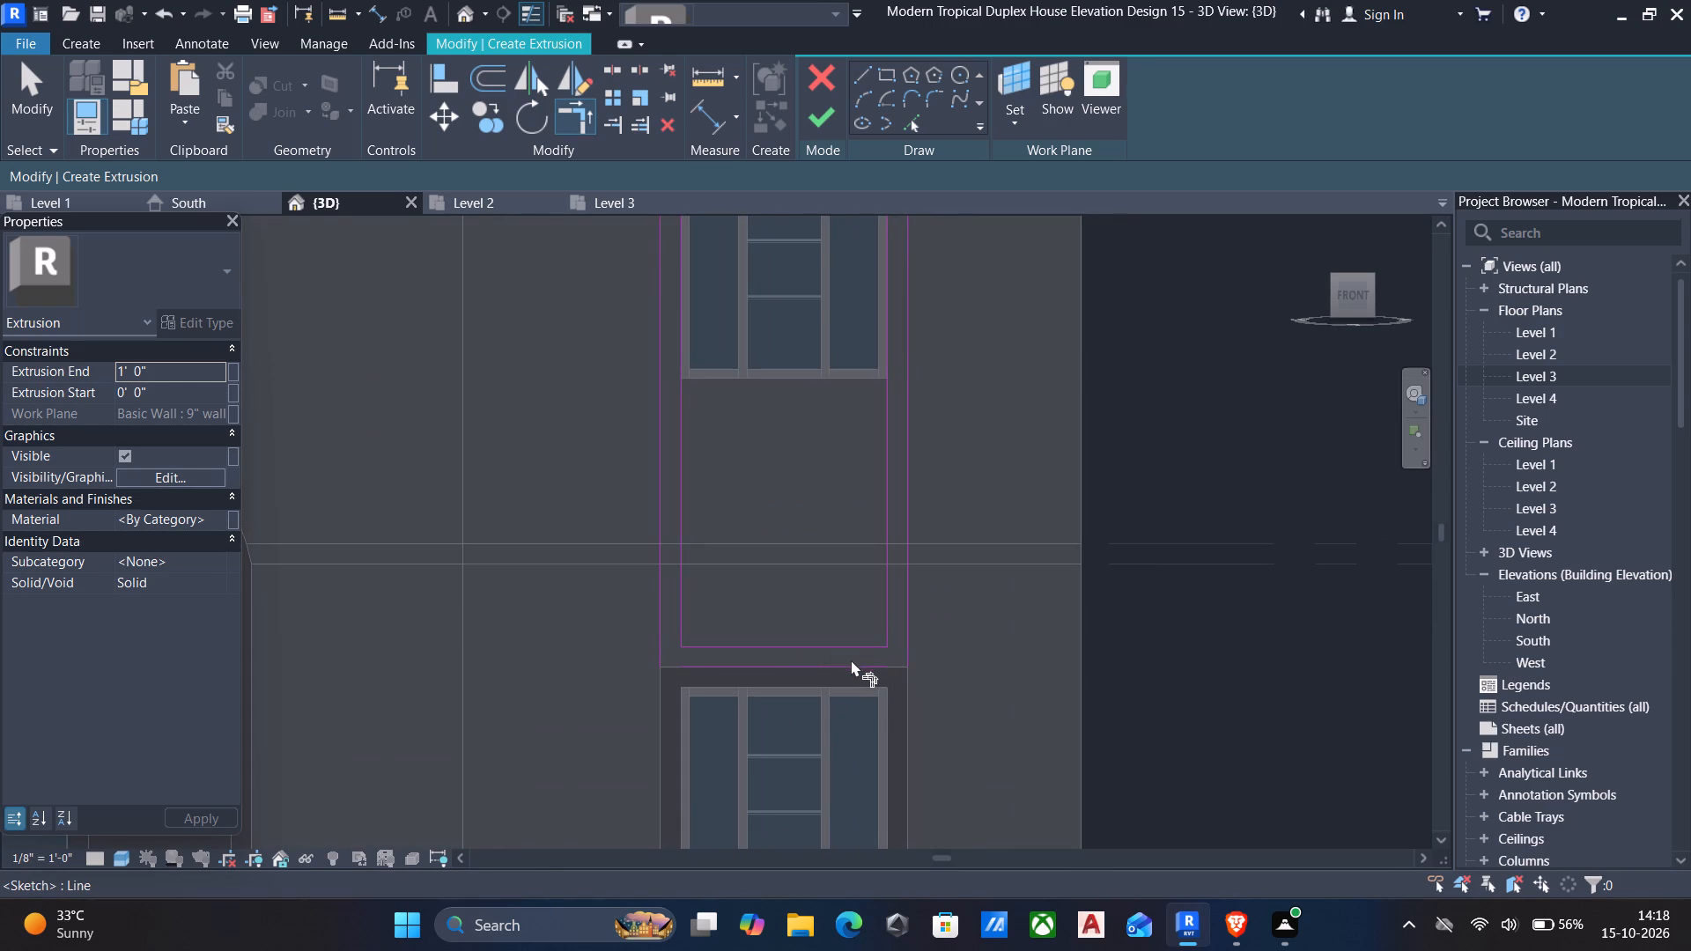
{"action": "left_click", "coordinate": [851, 660]}
{"action": "left_click", "coordinate": [910, 594]}
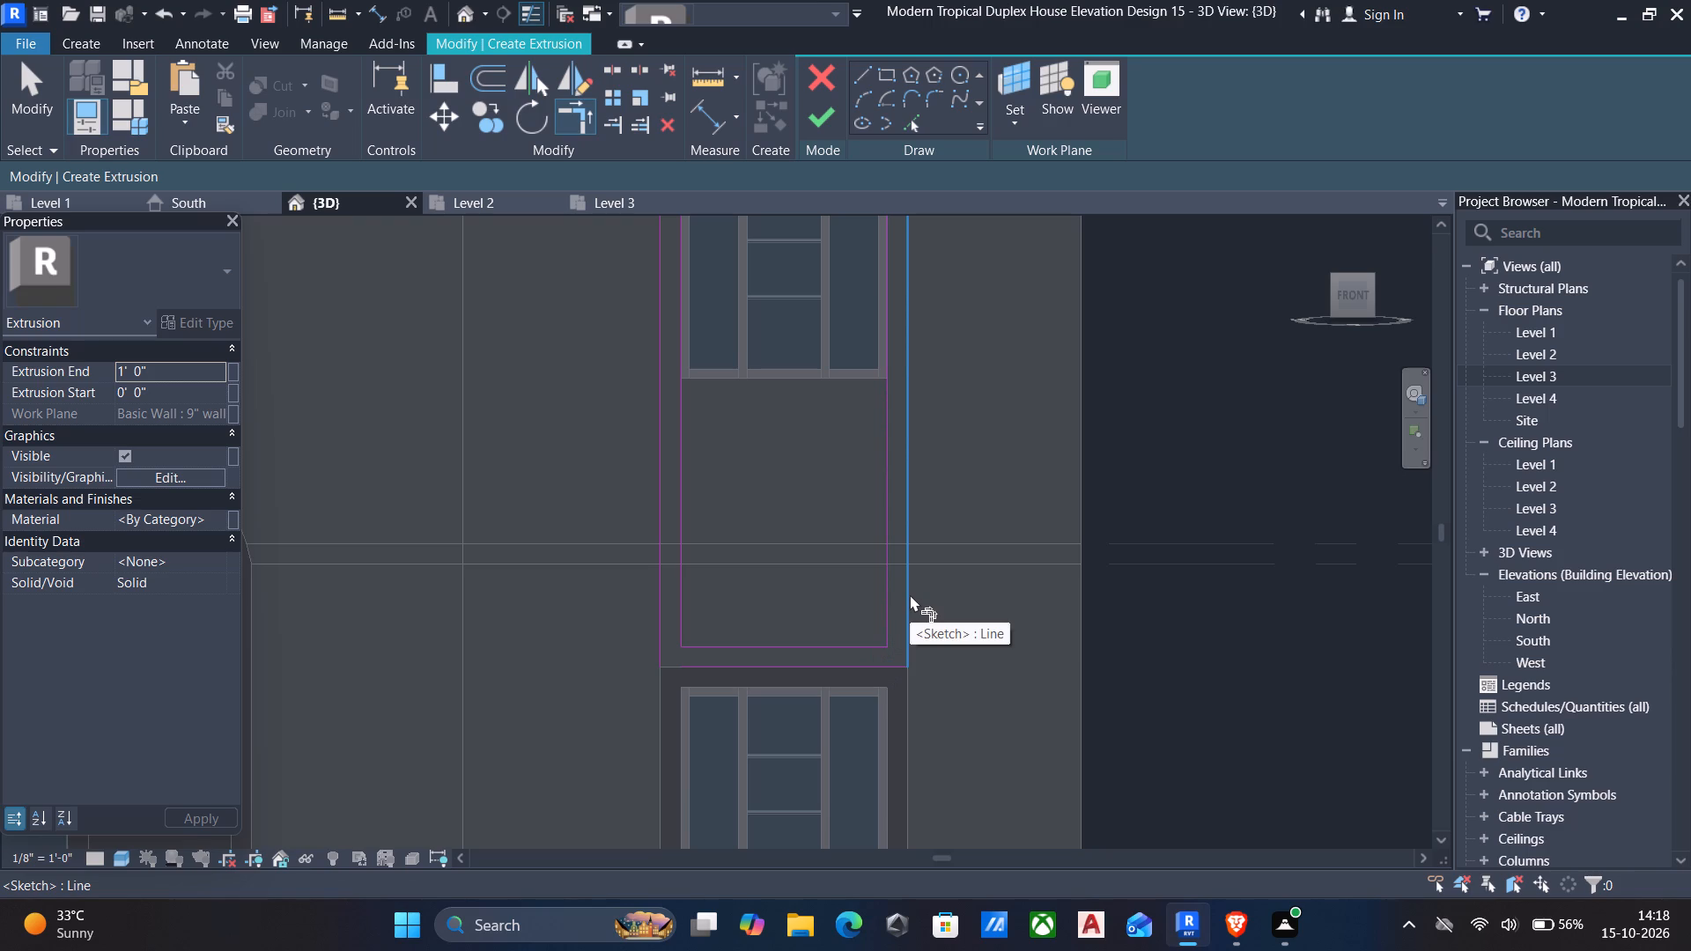
{"action": "left_click", "coordinate": [819, 127]}
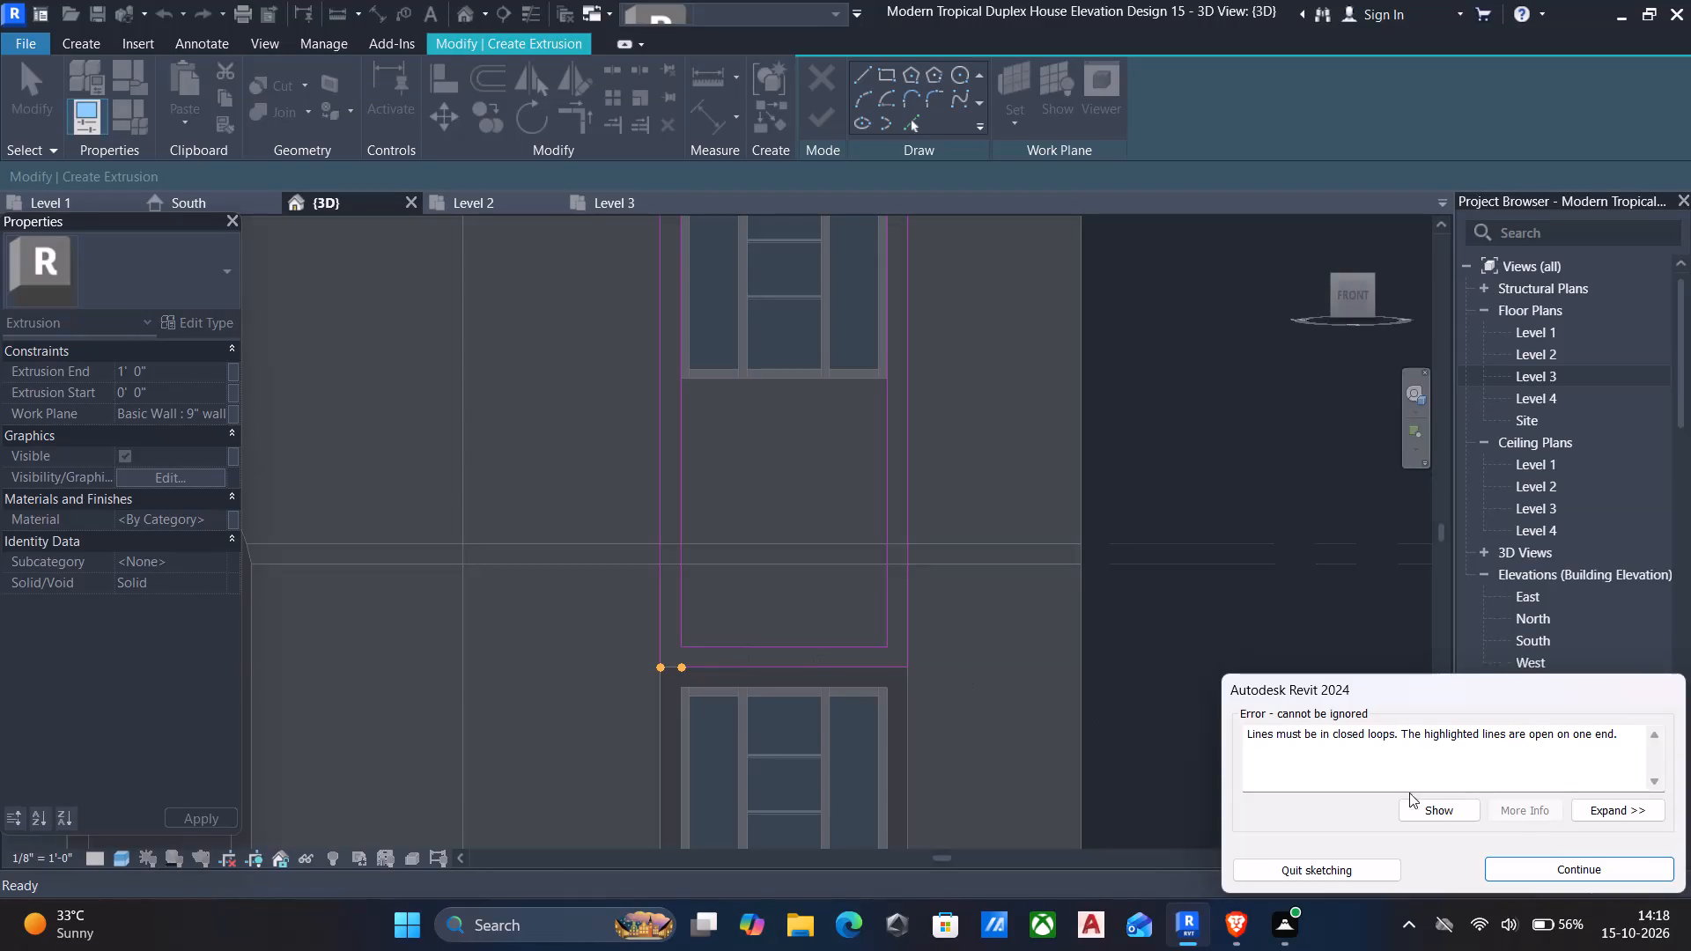
{"action": "left_click", "coordinate": [1577, 864]}
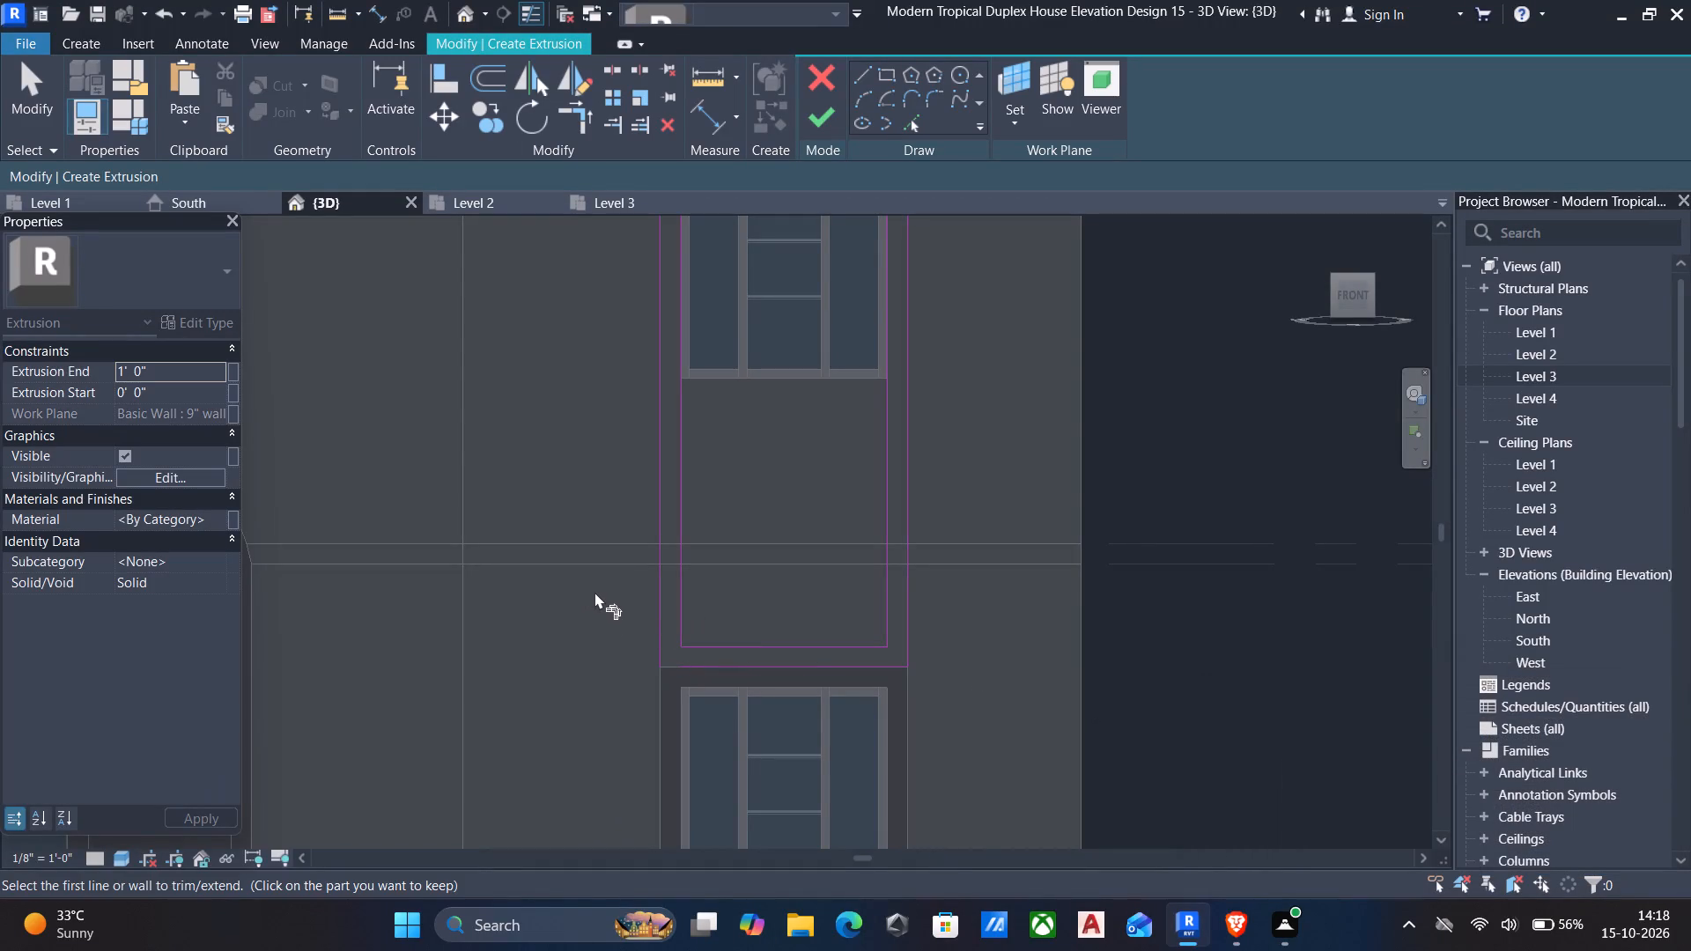
Join the outer loop's bottom-left corner with Trim/Extend and finish the arched surround sketch as a 1'-0" extrusion.
{"action": "key", "text": "t"}
{"action": "key", "text": "r"}
{"action": "left_click", "coordinate": [745, 676]}
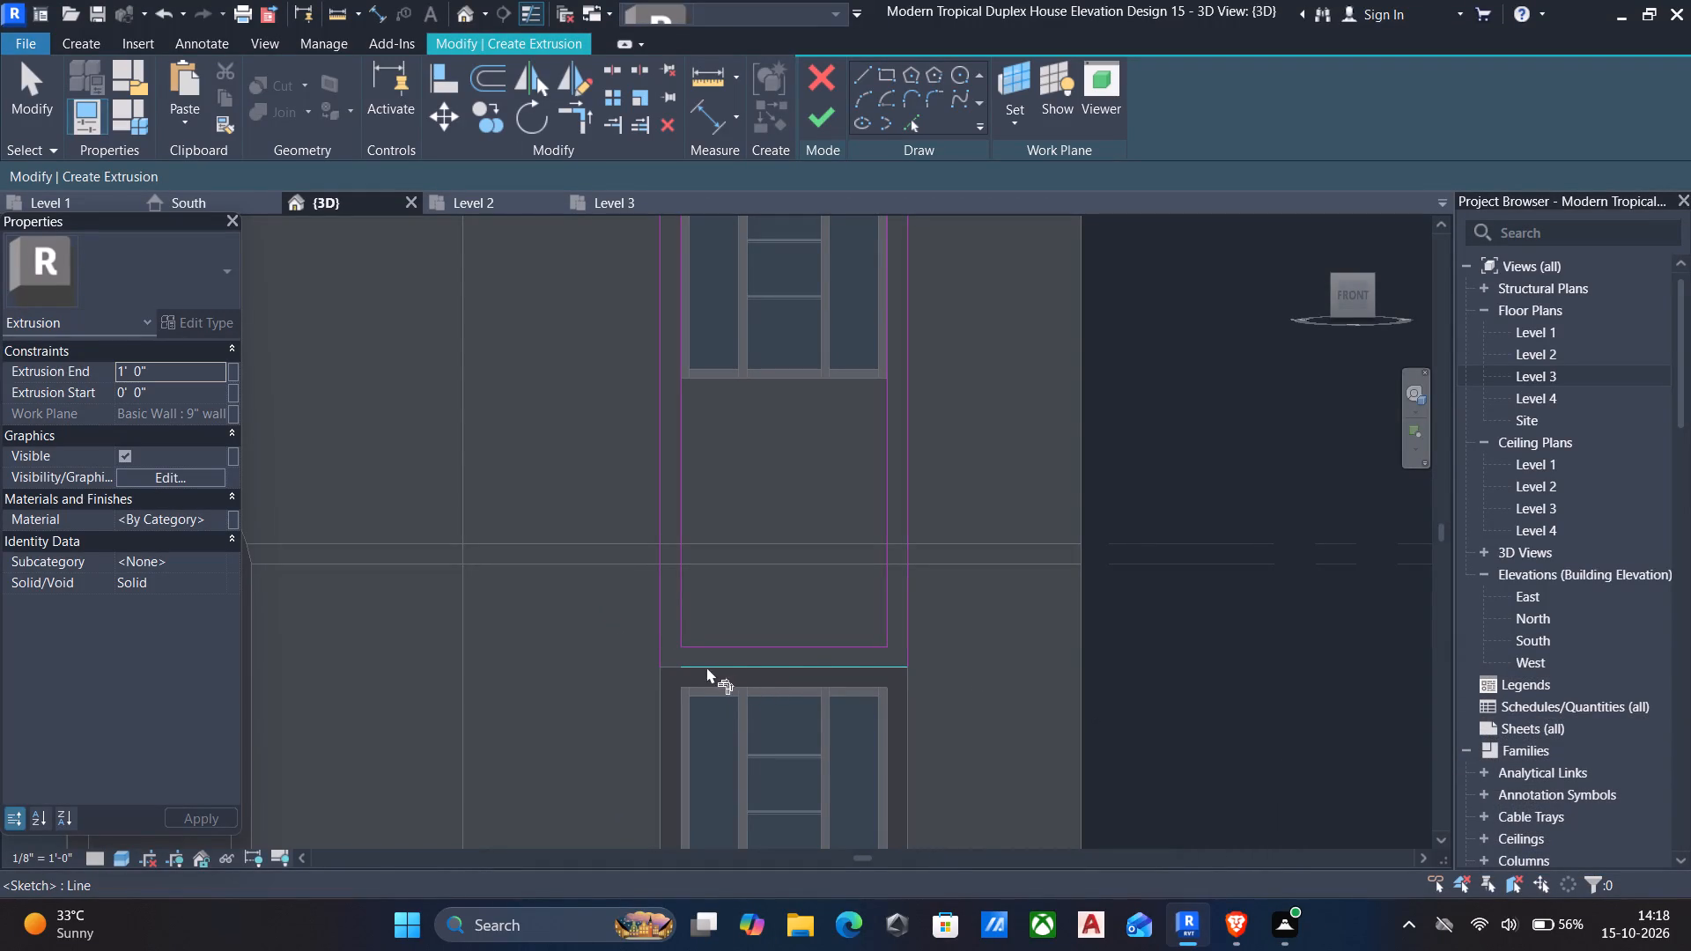
{"action": "left_click", "coordinate": [661, 636]}
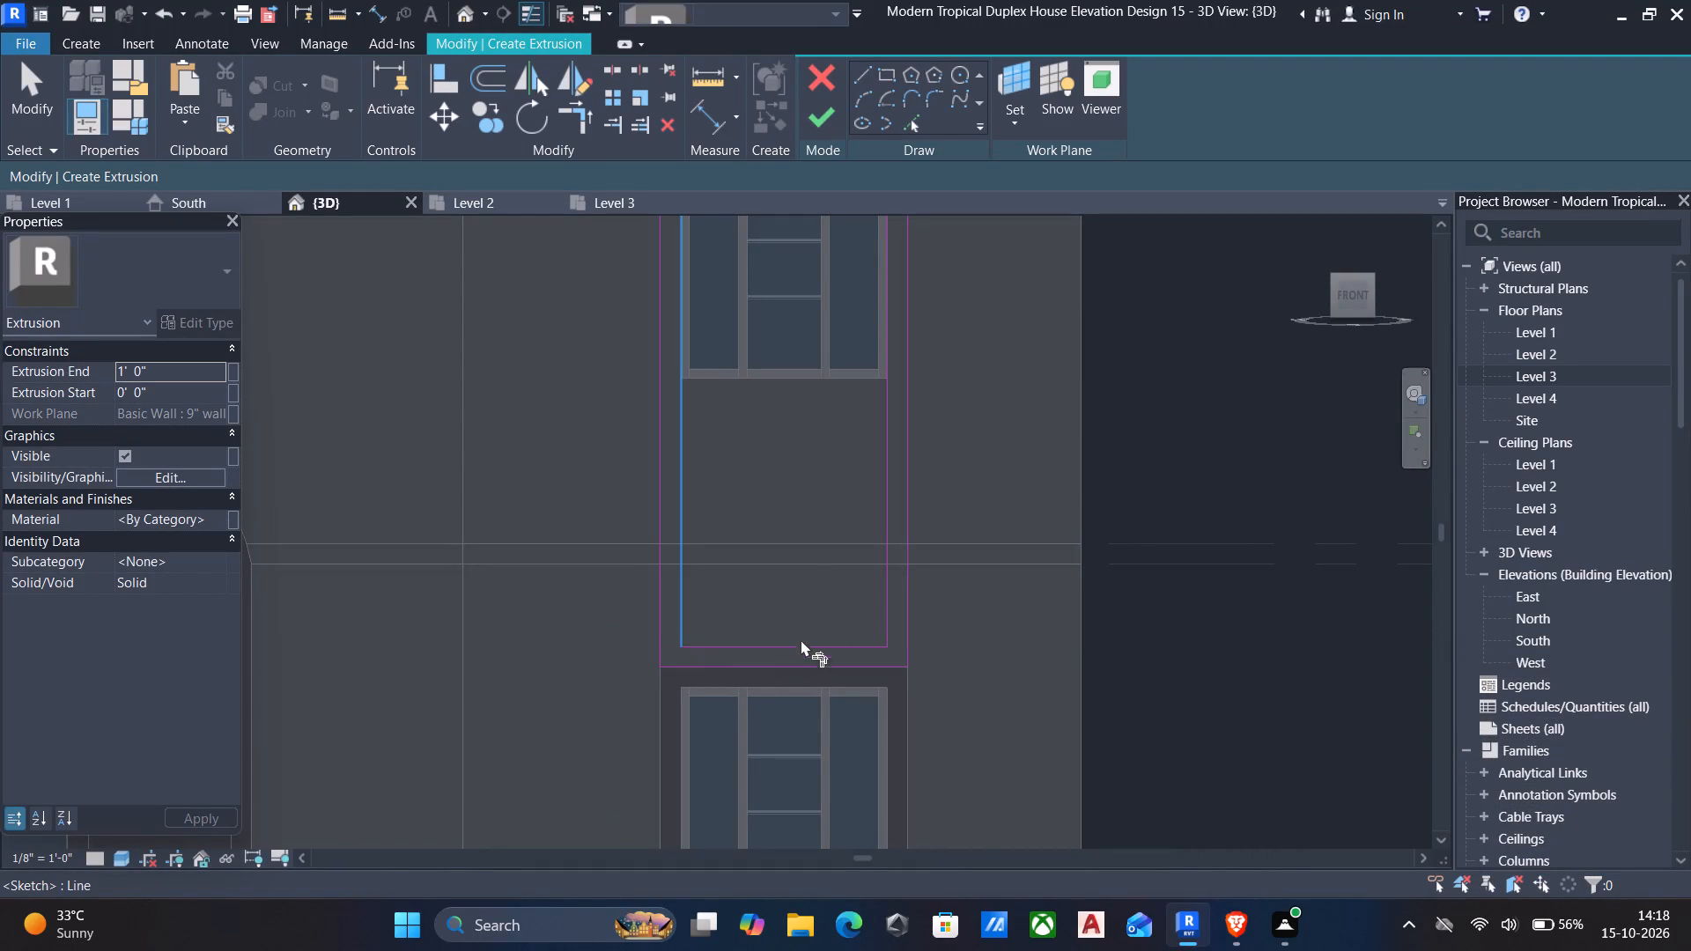
{"action": "left_click", "coordinate": [805, 119]}
{"action": "scroll", "coordinate": [1048, 513], "scroll_direction": "down", "scroll_amount": 3}
{"action": "middle_click_drag", "start_coordinate": [1050, 516], "coordinate": [1032, 527], "text": "shift"}
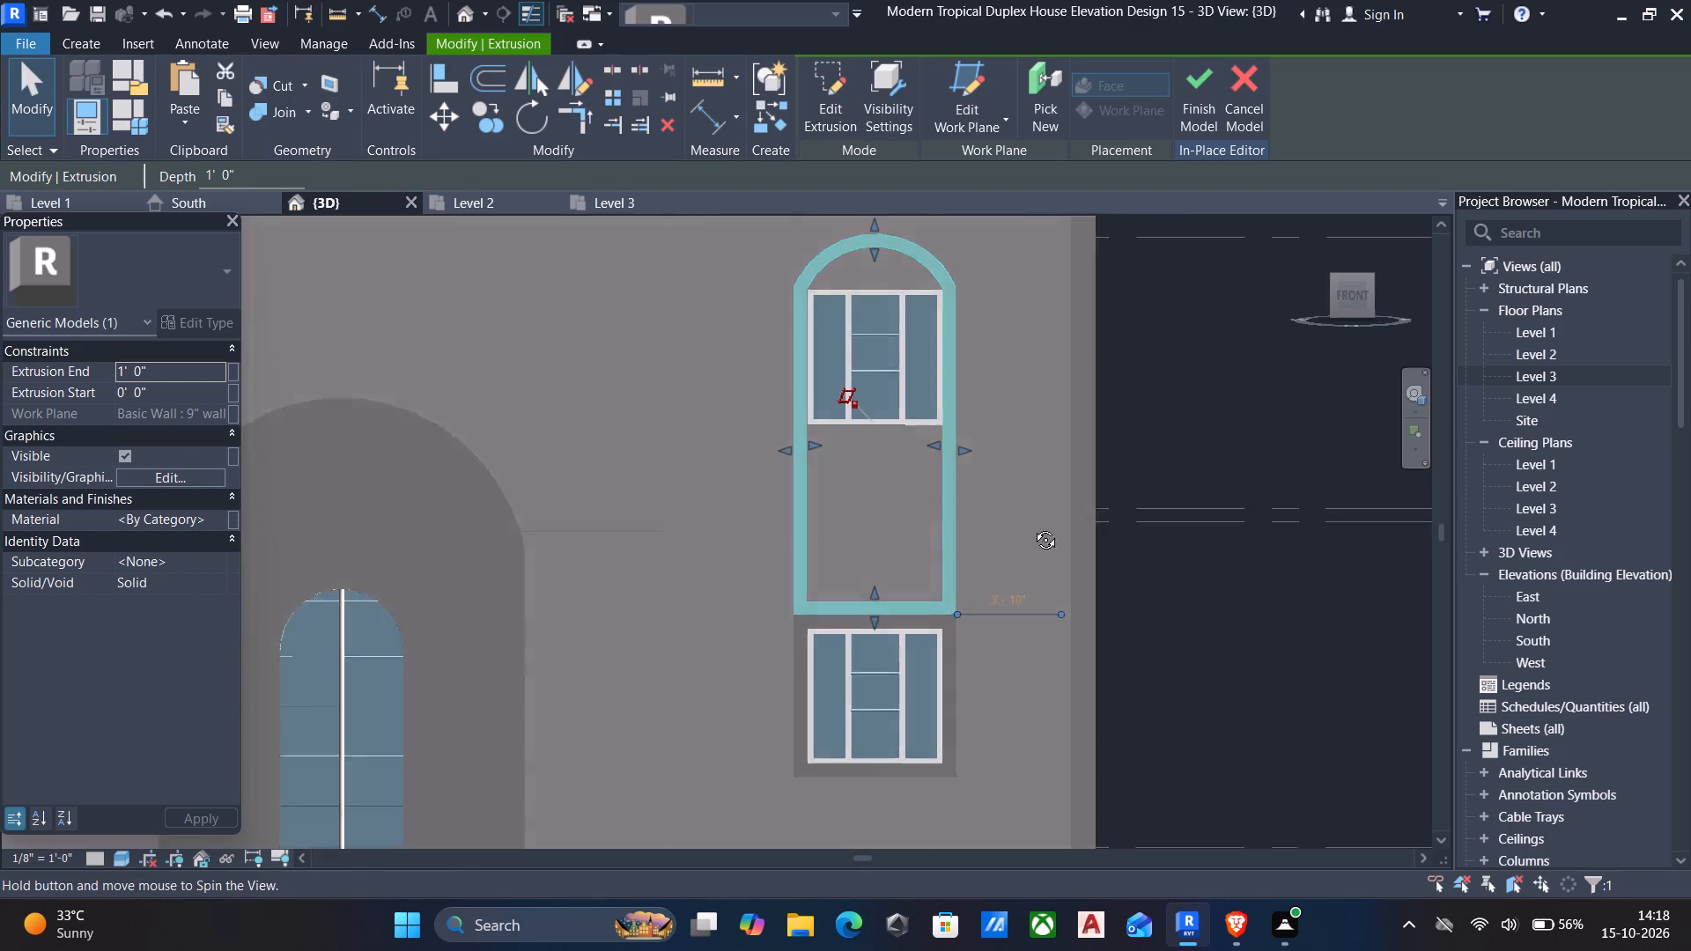
{"action": "middle_click_drag", "start_coordinate": [1032, 527], "coordinate": [783, 638], "text": "shift"}
{"action": "middle_click_drag", "start_coordinate": [781, 642], "coordinate": [973, 598], "text": "shift"}
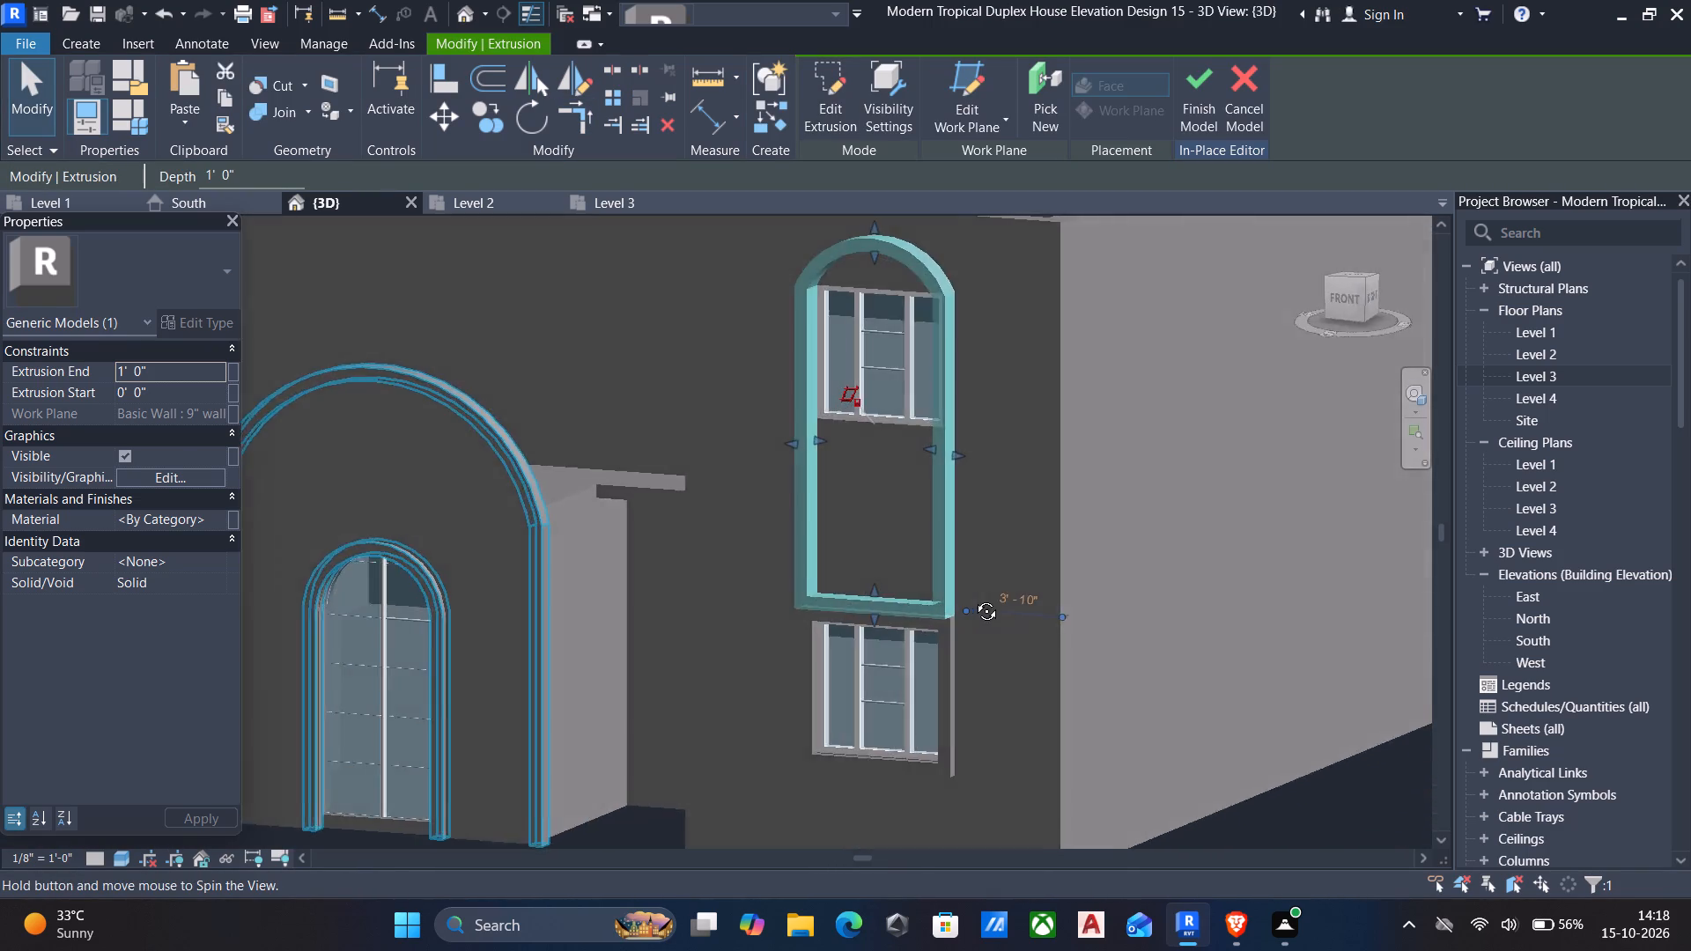
{"action": "middle_click_drag", "start_coordinate": [973, 598], "coordinate": [1286, 597], "text": "shift"}
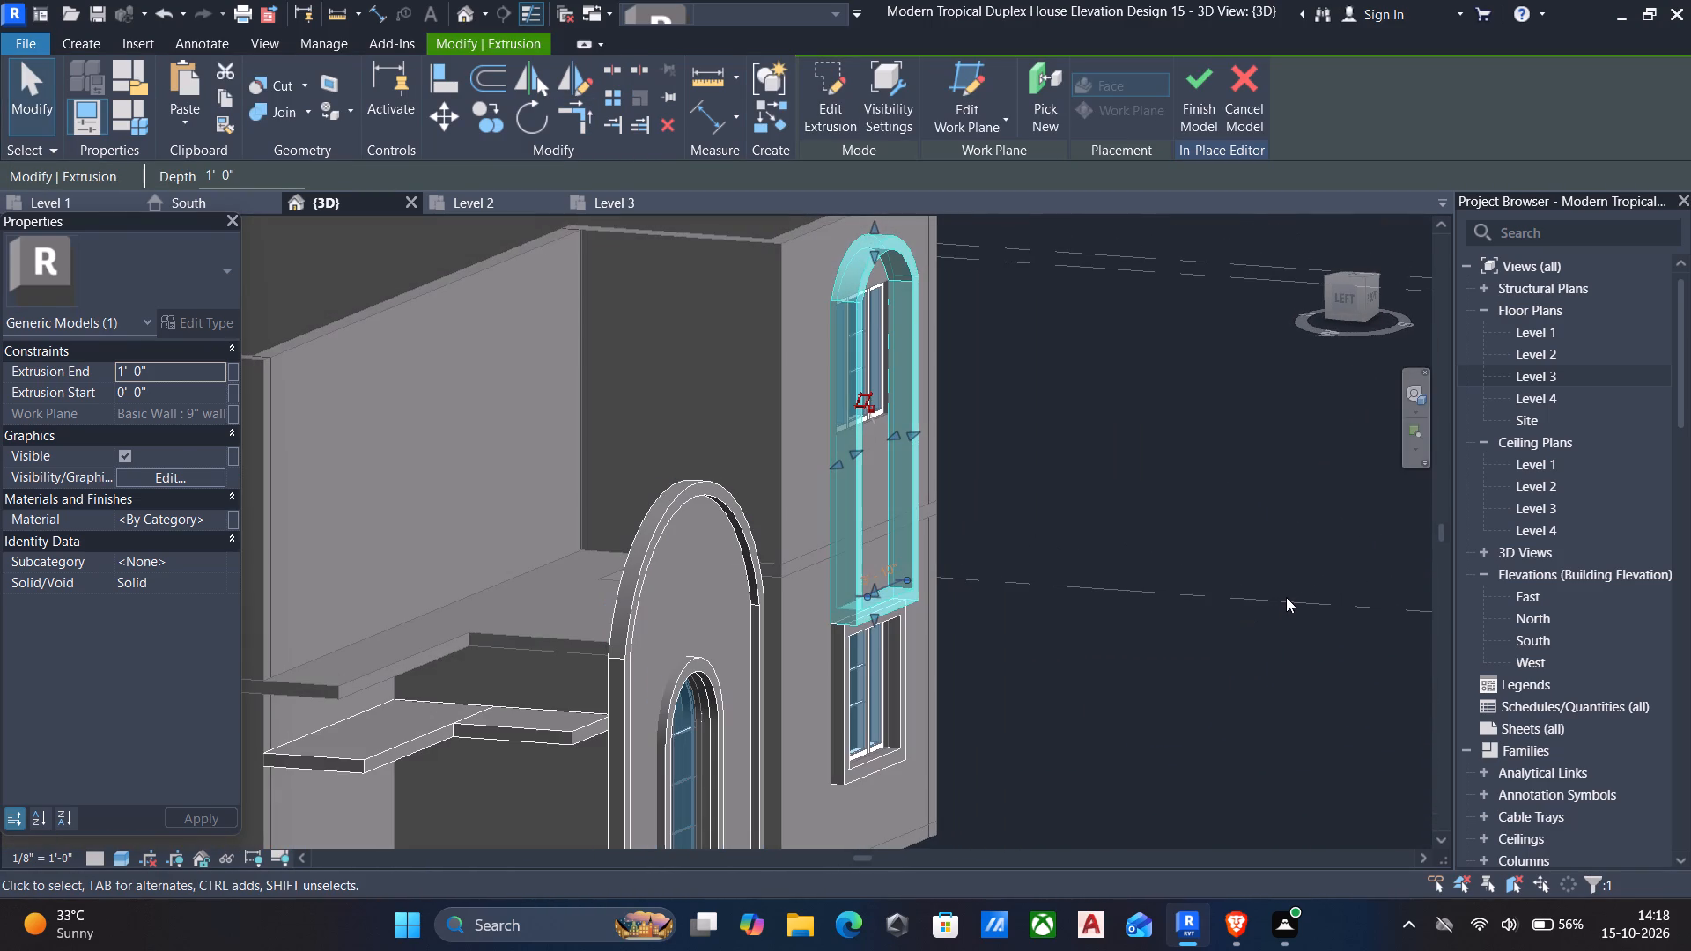
{"action": "key", "text": "Escape"}
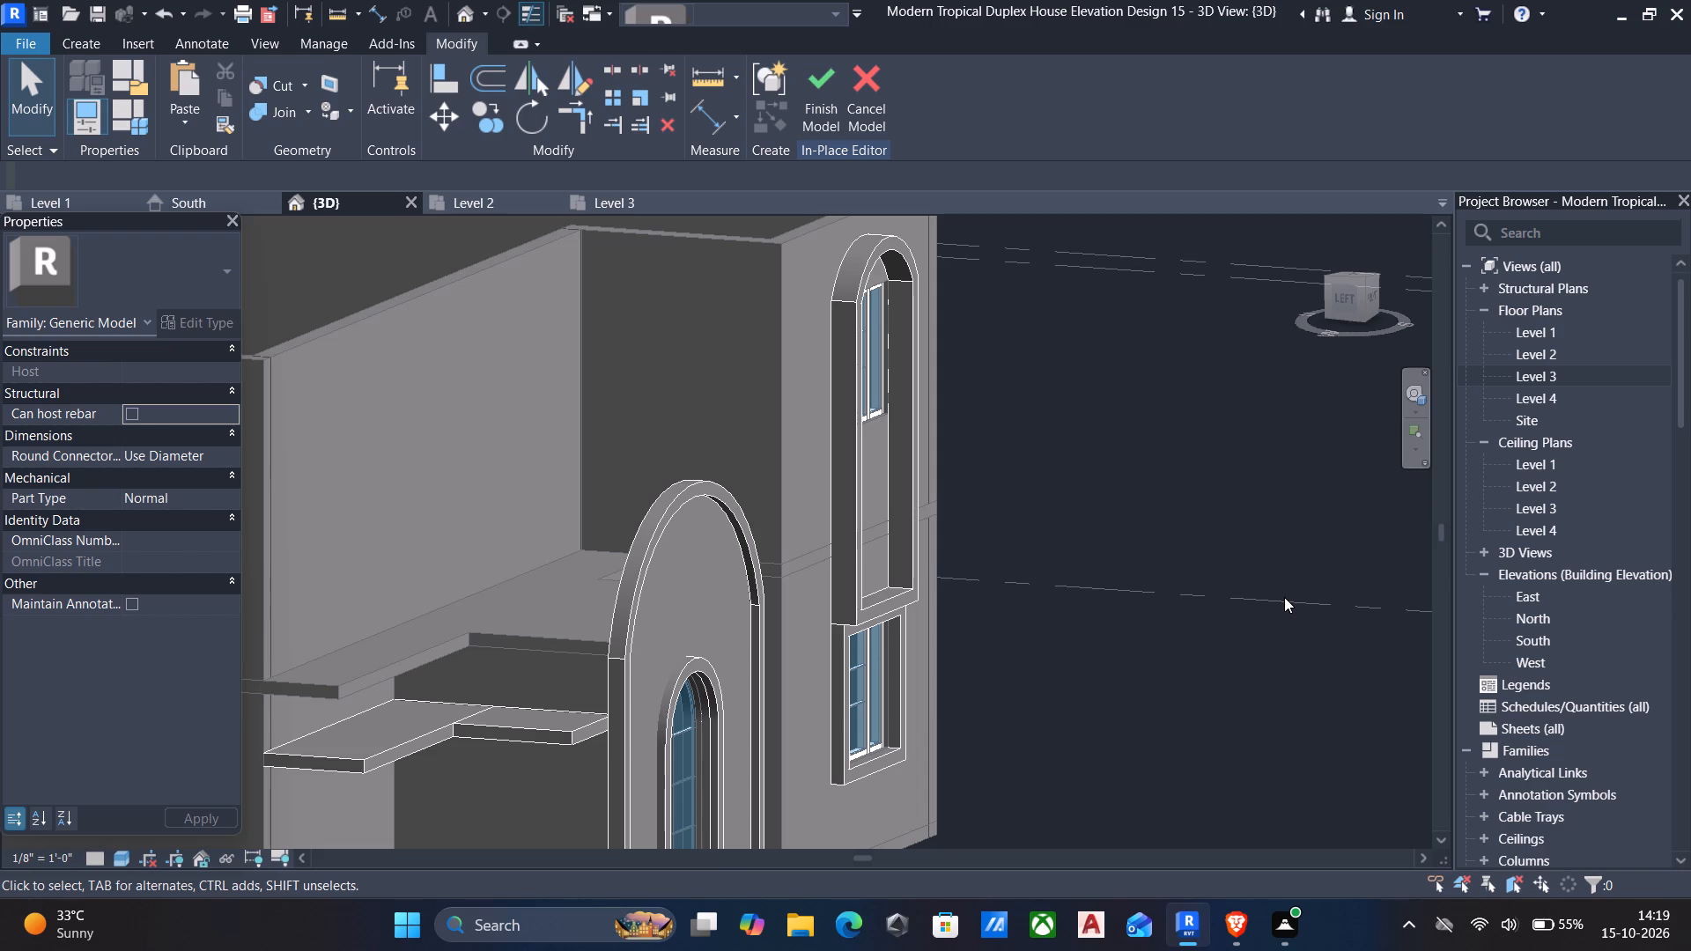
Set the arched surround's extrusion end to 2'-0".
{"action": "left_click", "coordinate": [875, 269]}
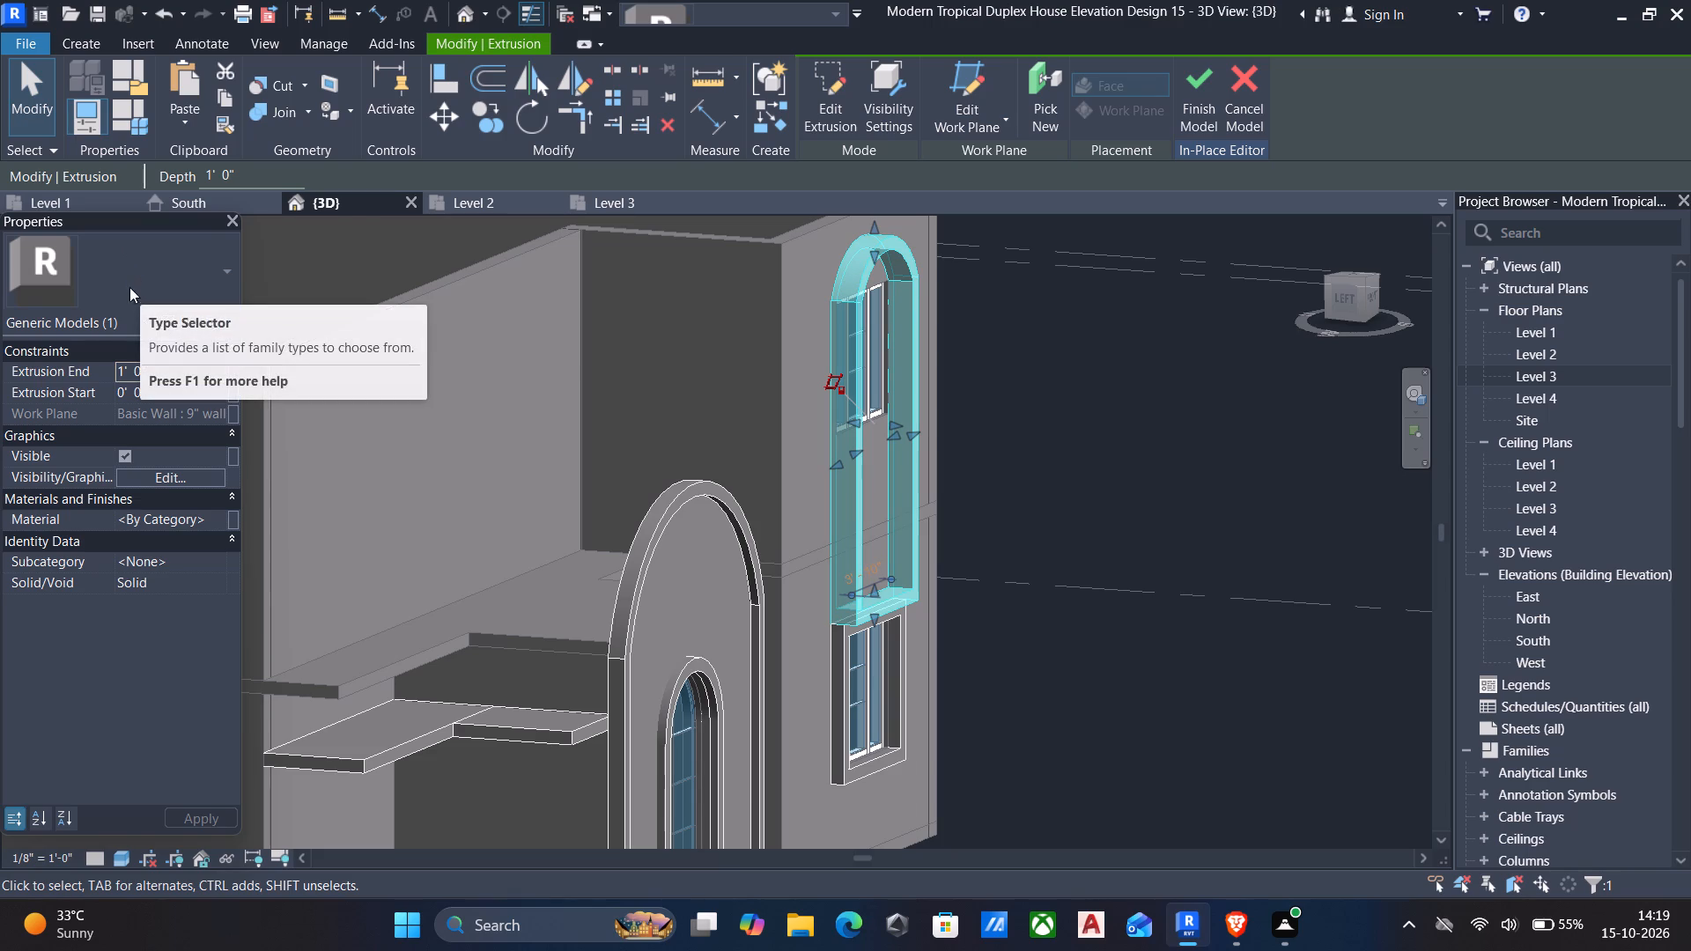
{"action": "left_click", "coordinate": [182, 365]}
{"action": "key", "text": "2"}
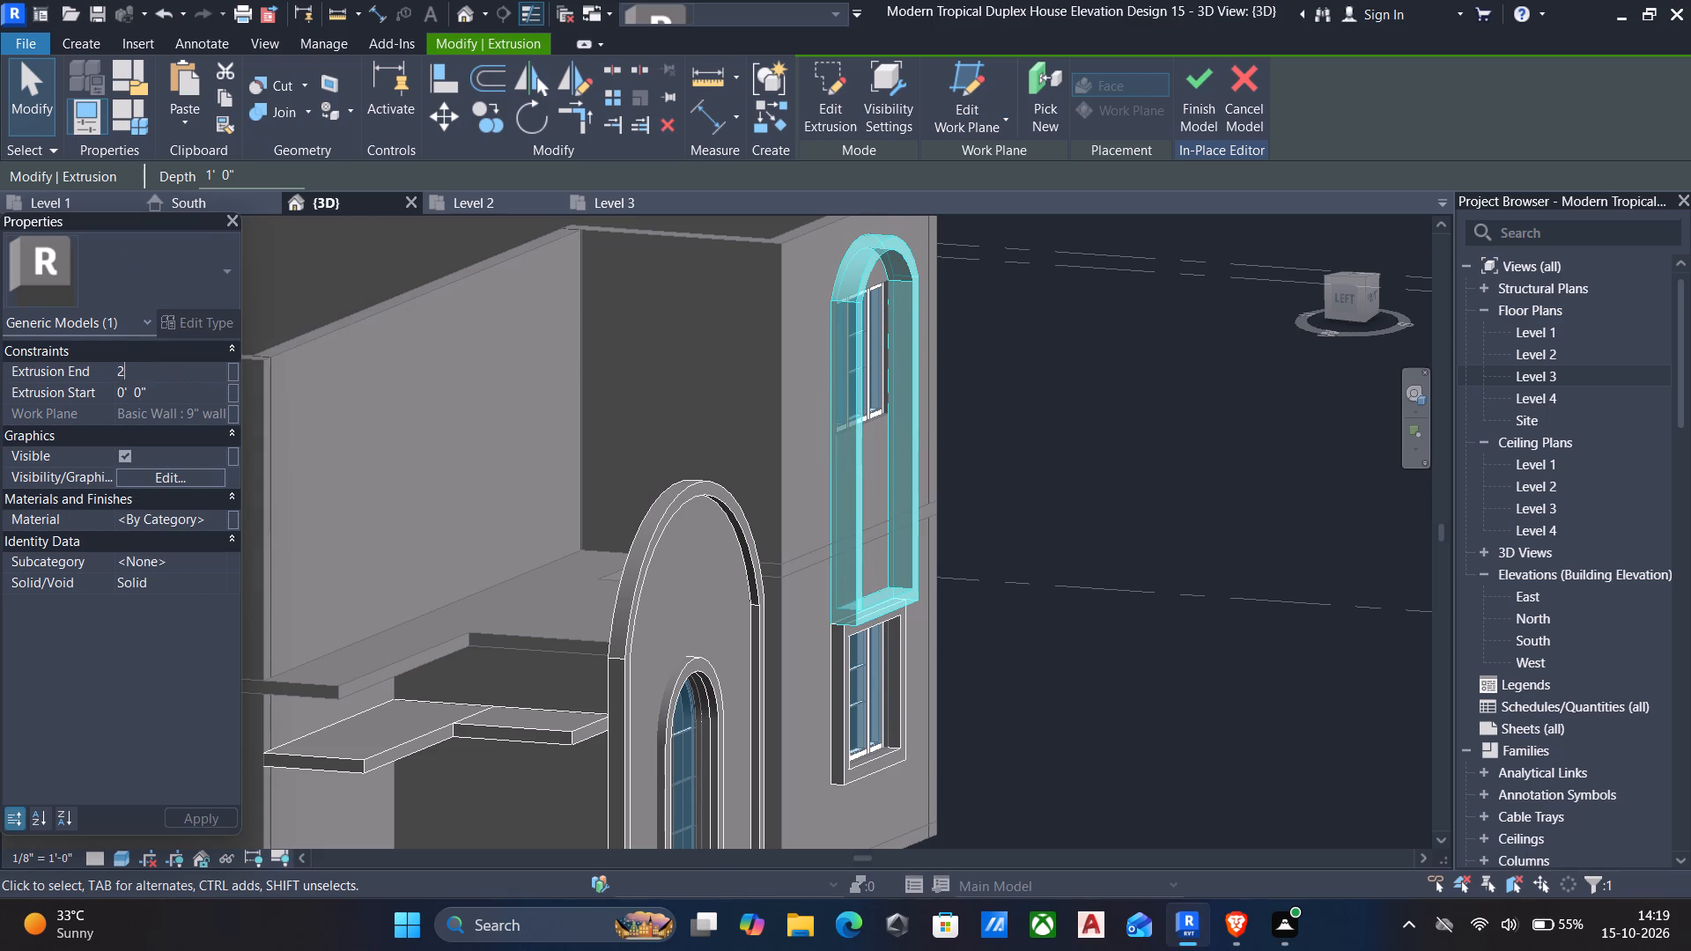
{"action": "key", "text": "apostrophe"}
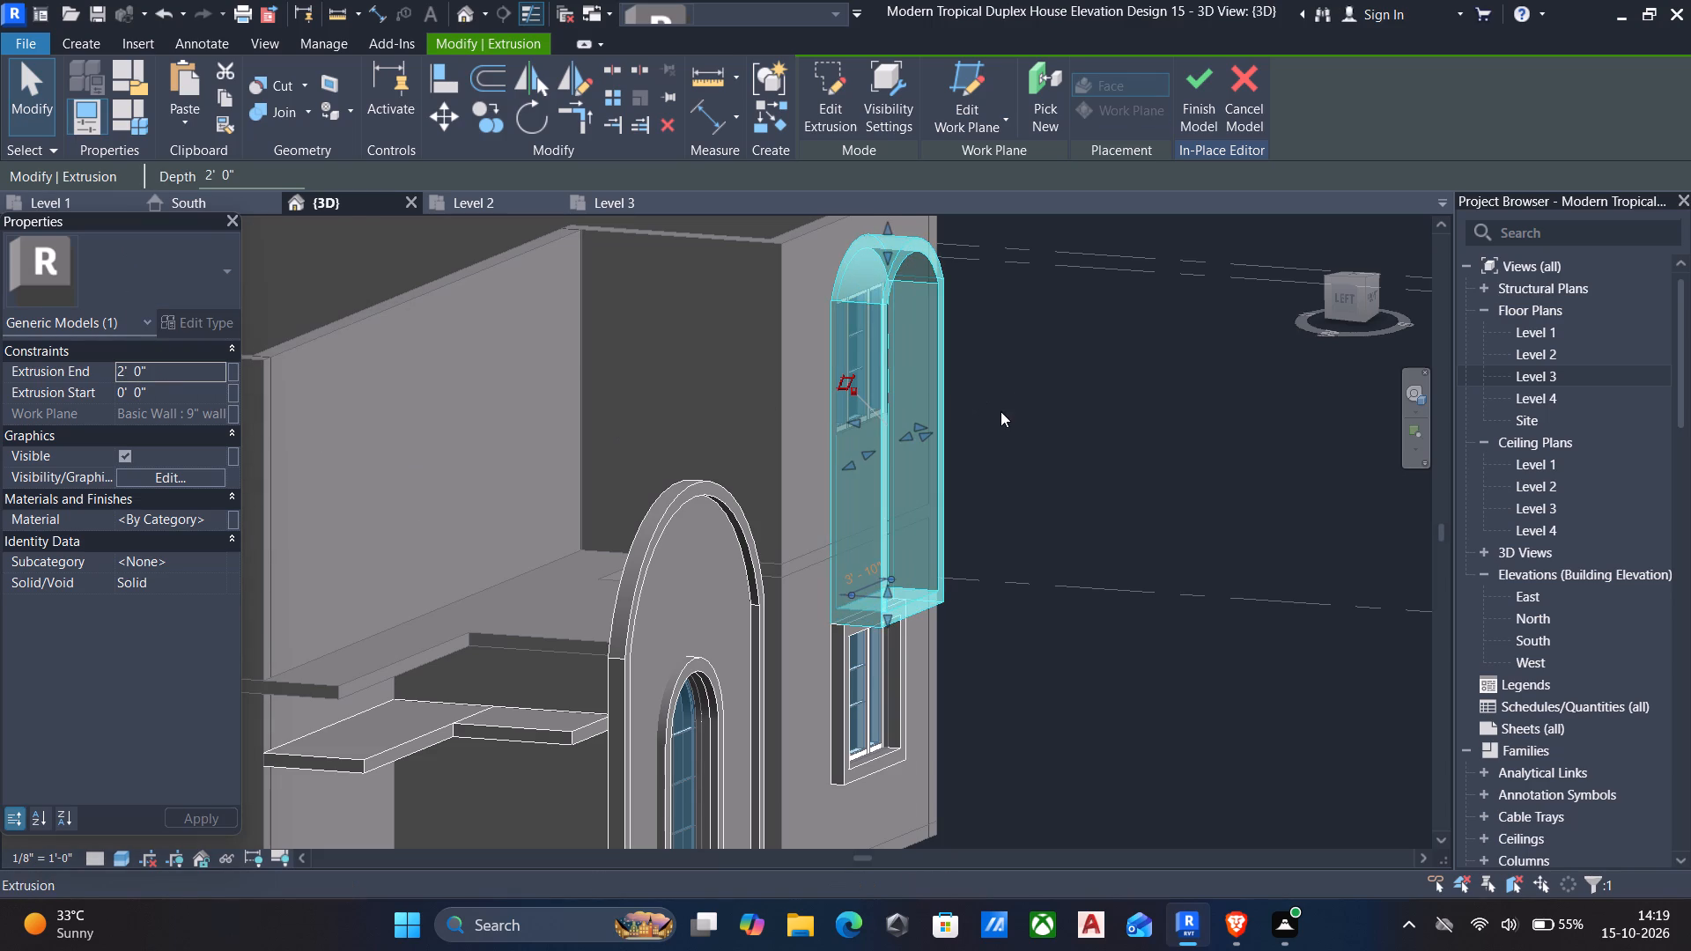
{"action": "key", "text": "Escape"}
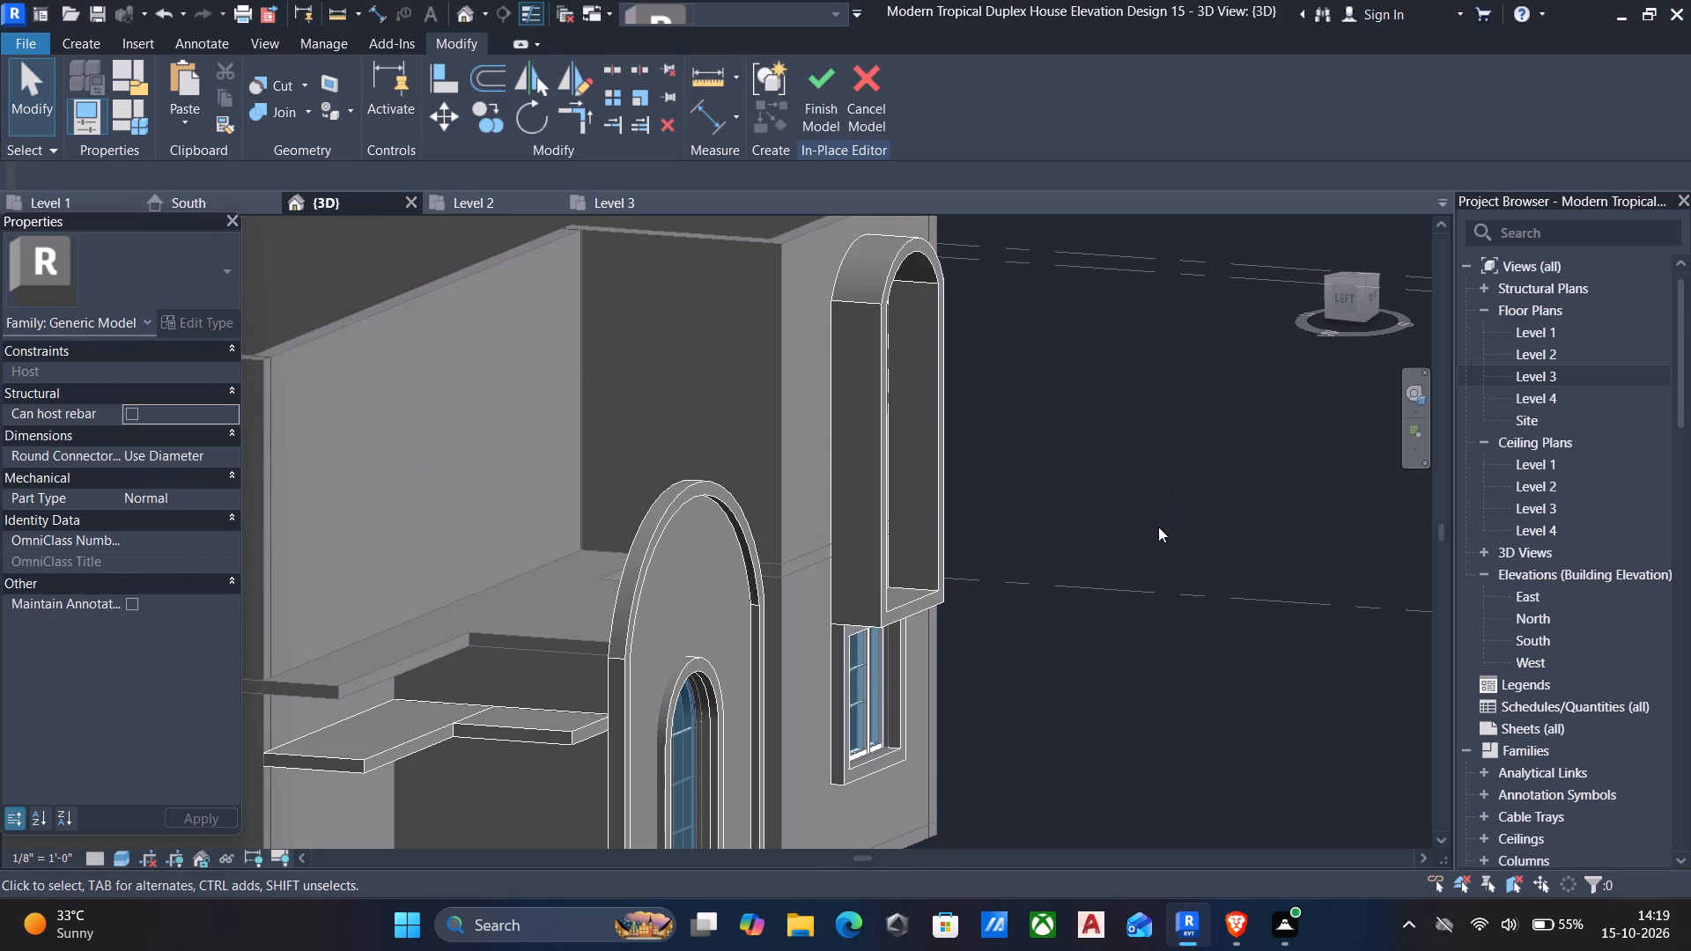
{"action": "middle_click_drag", "start_coordinate": [1165, 522], "coordinate": [1023, 483], "text": "shift"}
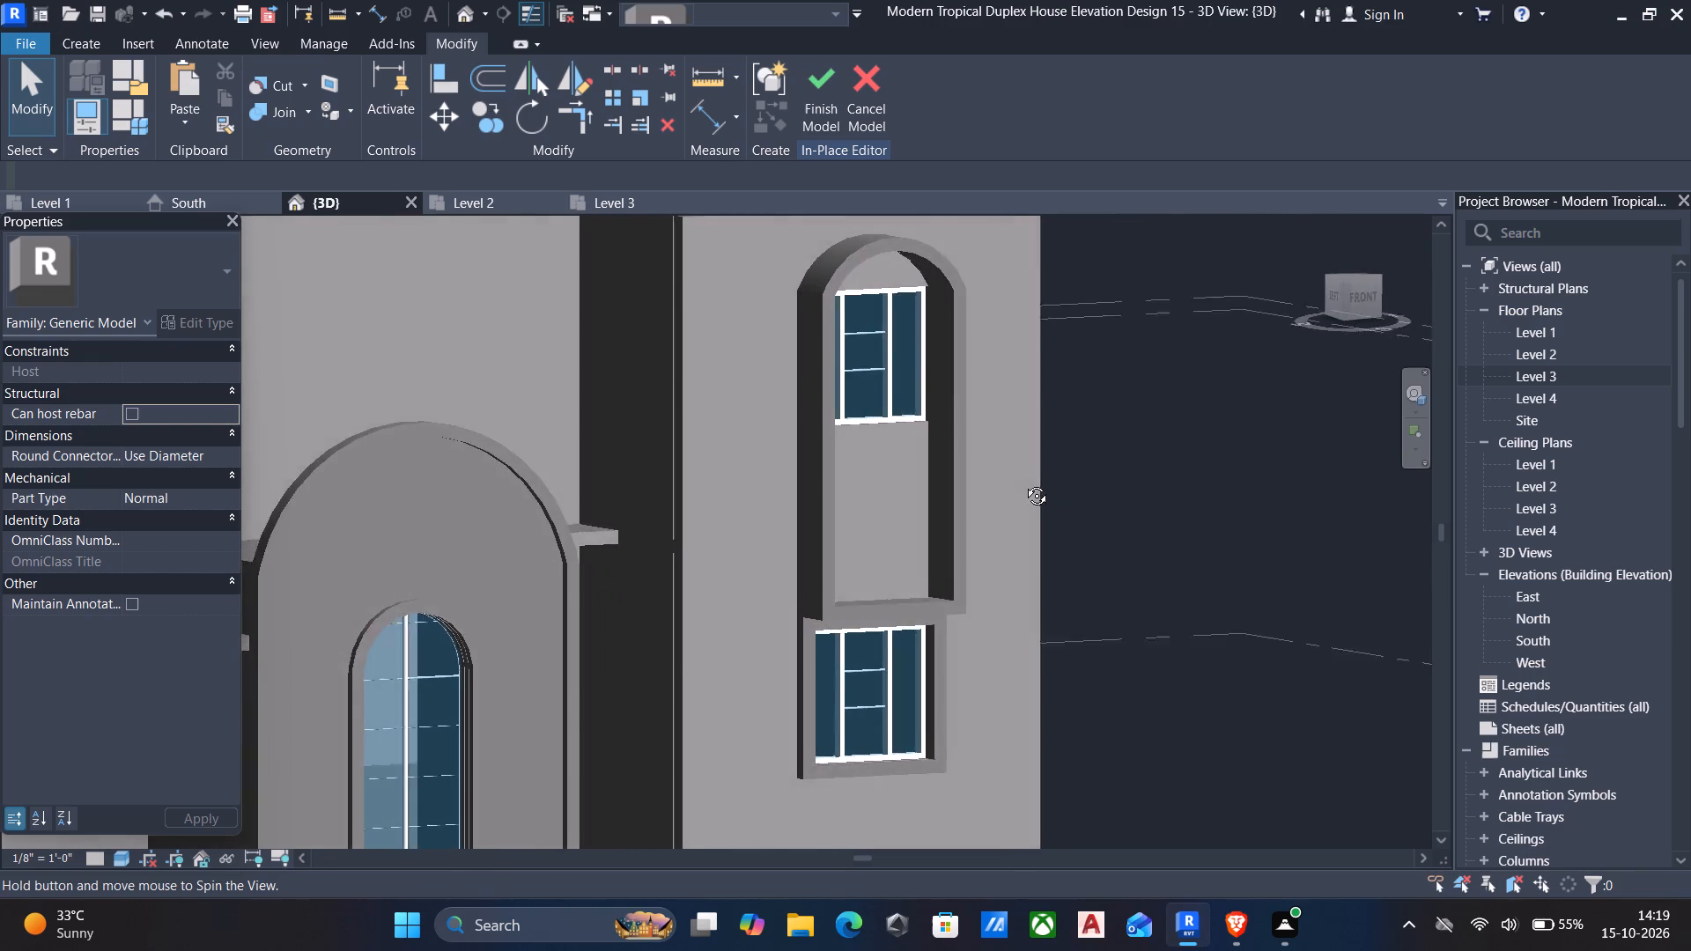
Examine the arched window surround and the front facade's projections from several angles.
{"action": "middle_click_drag", "start_coordinate": [1023, 483], "coordinate": [928, 461], "text": "shift"}
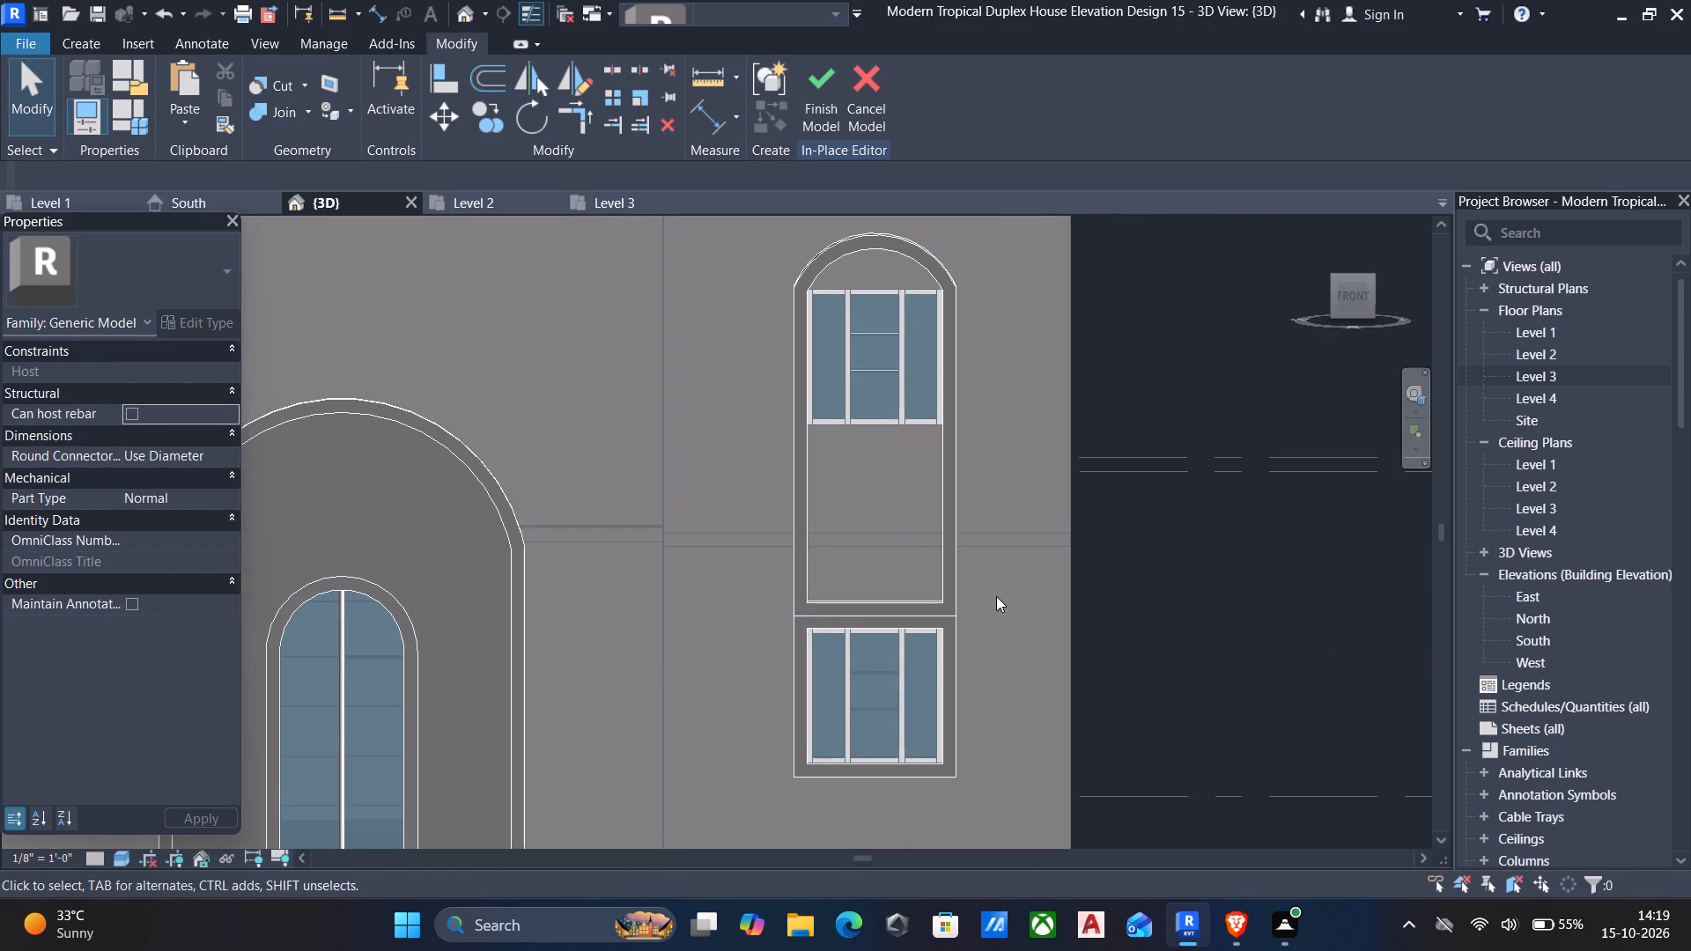
{"action": "middle_click_drag", "start_coordinate": [1008, 604], "coordinate": [978, 440]}
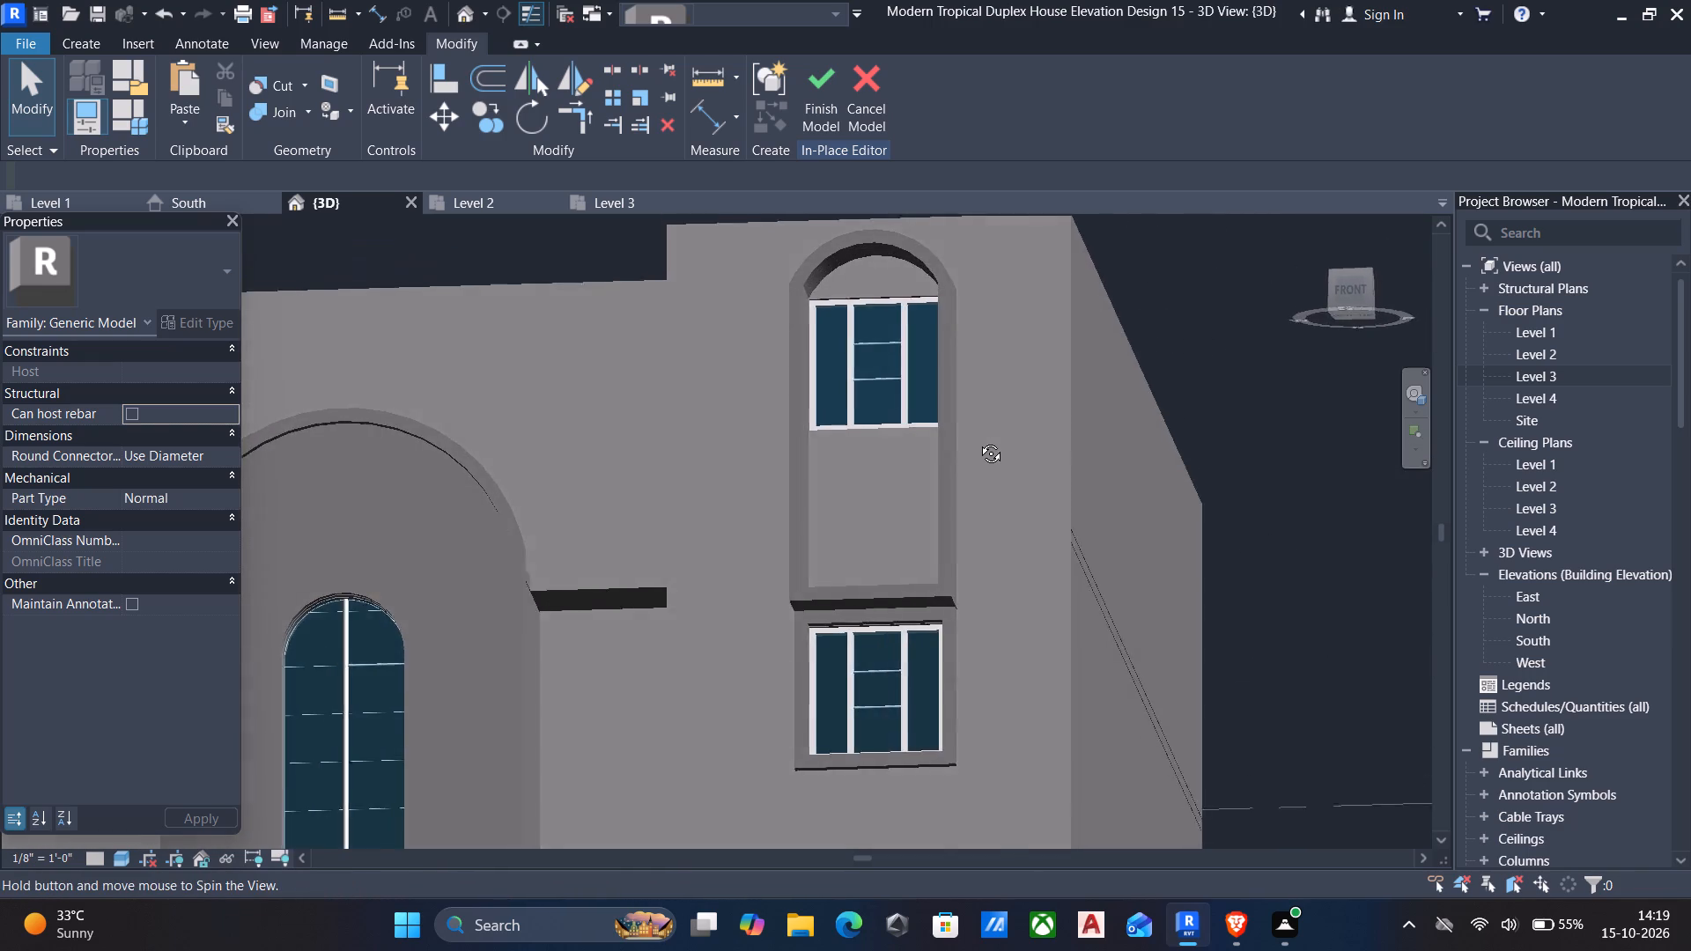
{"action": "middle_click_drag", "start_coordinate": [978, 440], "coordinate": [1019, 565]}
{"action": "scroll", "coordinate": [1044, 604], "scroll_direction": "down", "scroll_amount": 4}
{"action": "middle_click_drag", "start_coordinate": [1081, 584], "coordinate": [1078, 584], "text": "shift"}
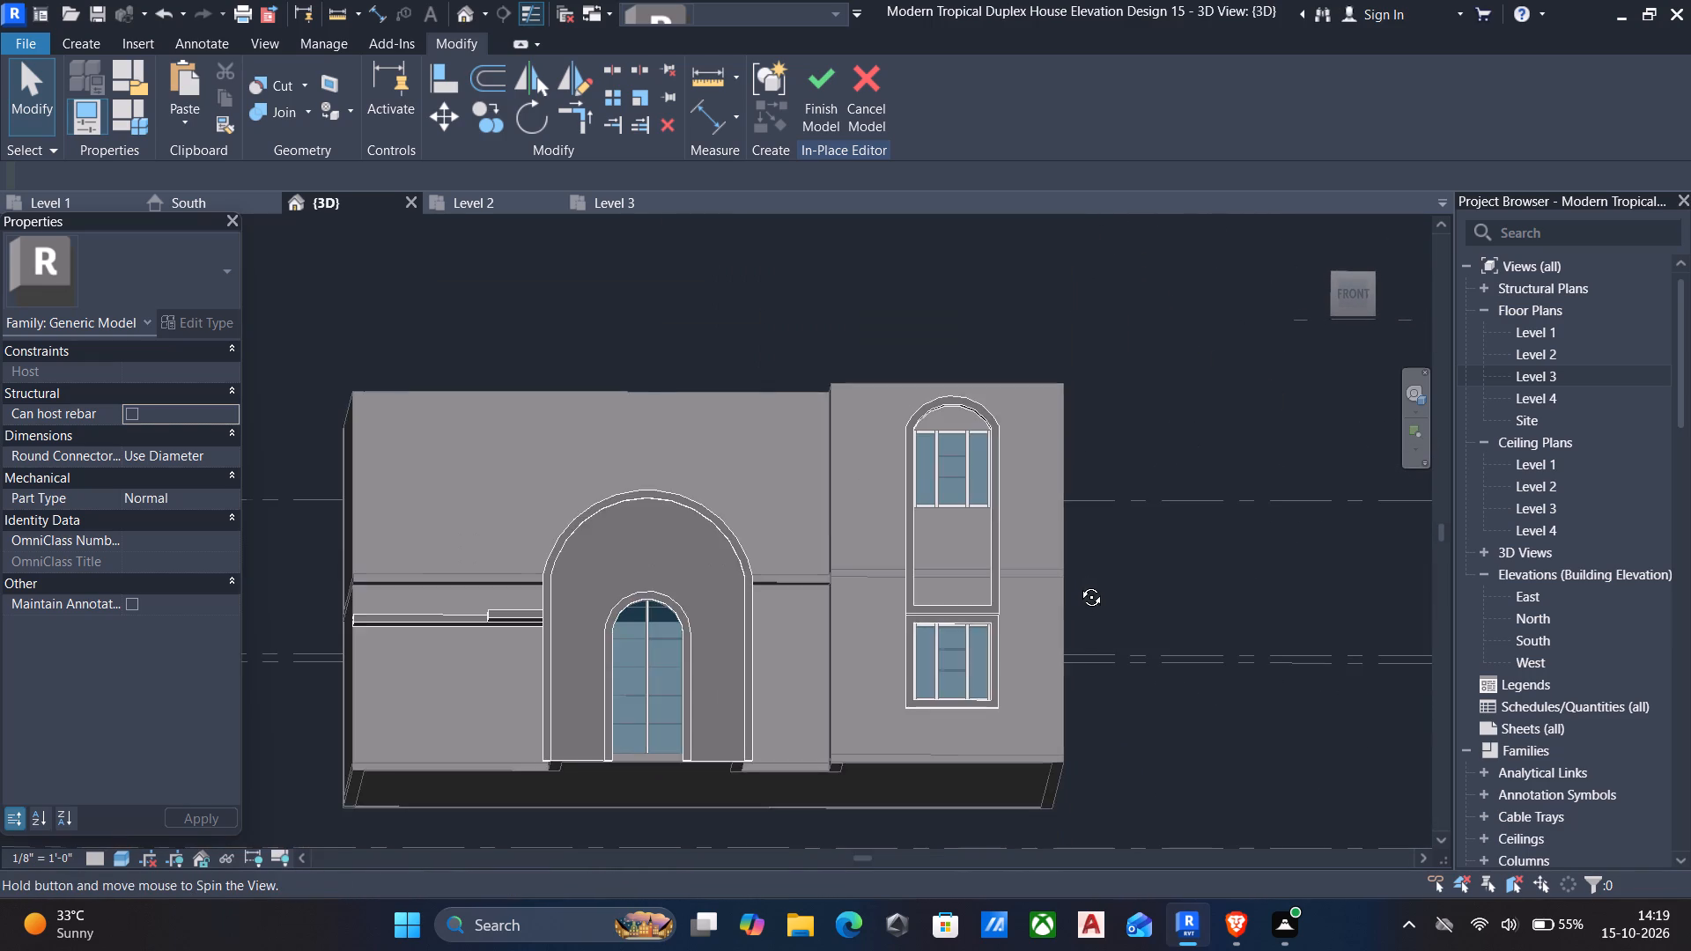
{"action": "middle_click_drag", "start_coordinate": [1078, 584], "coordinate": [1265, 679], "text": "shift"}
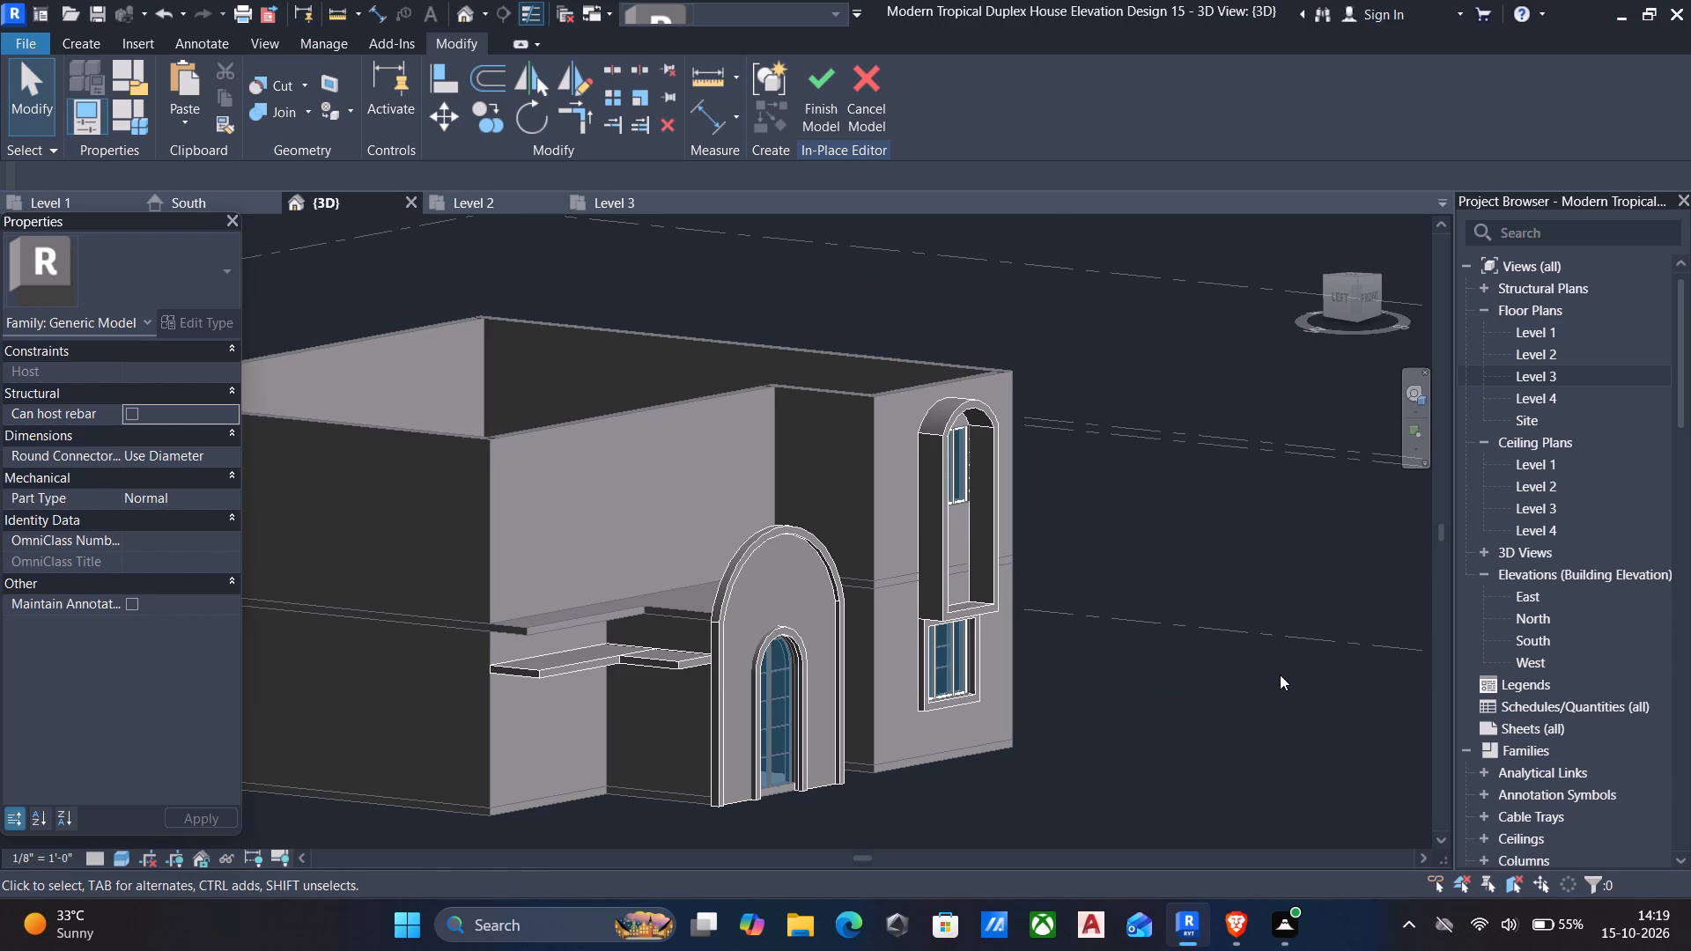
{"action": "scroll", "coordinate": [1203, 519], "scroll_direction": "down", "scroll_amount": 1}
{"action": "middle_click_drag", "start_coordinate": [1172, 494], "coordinate": [1193, 406]}
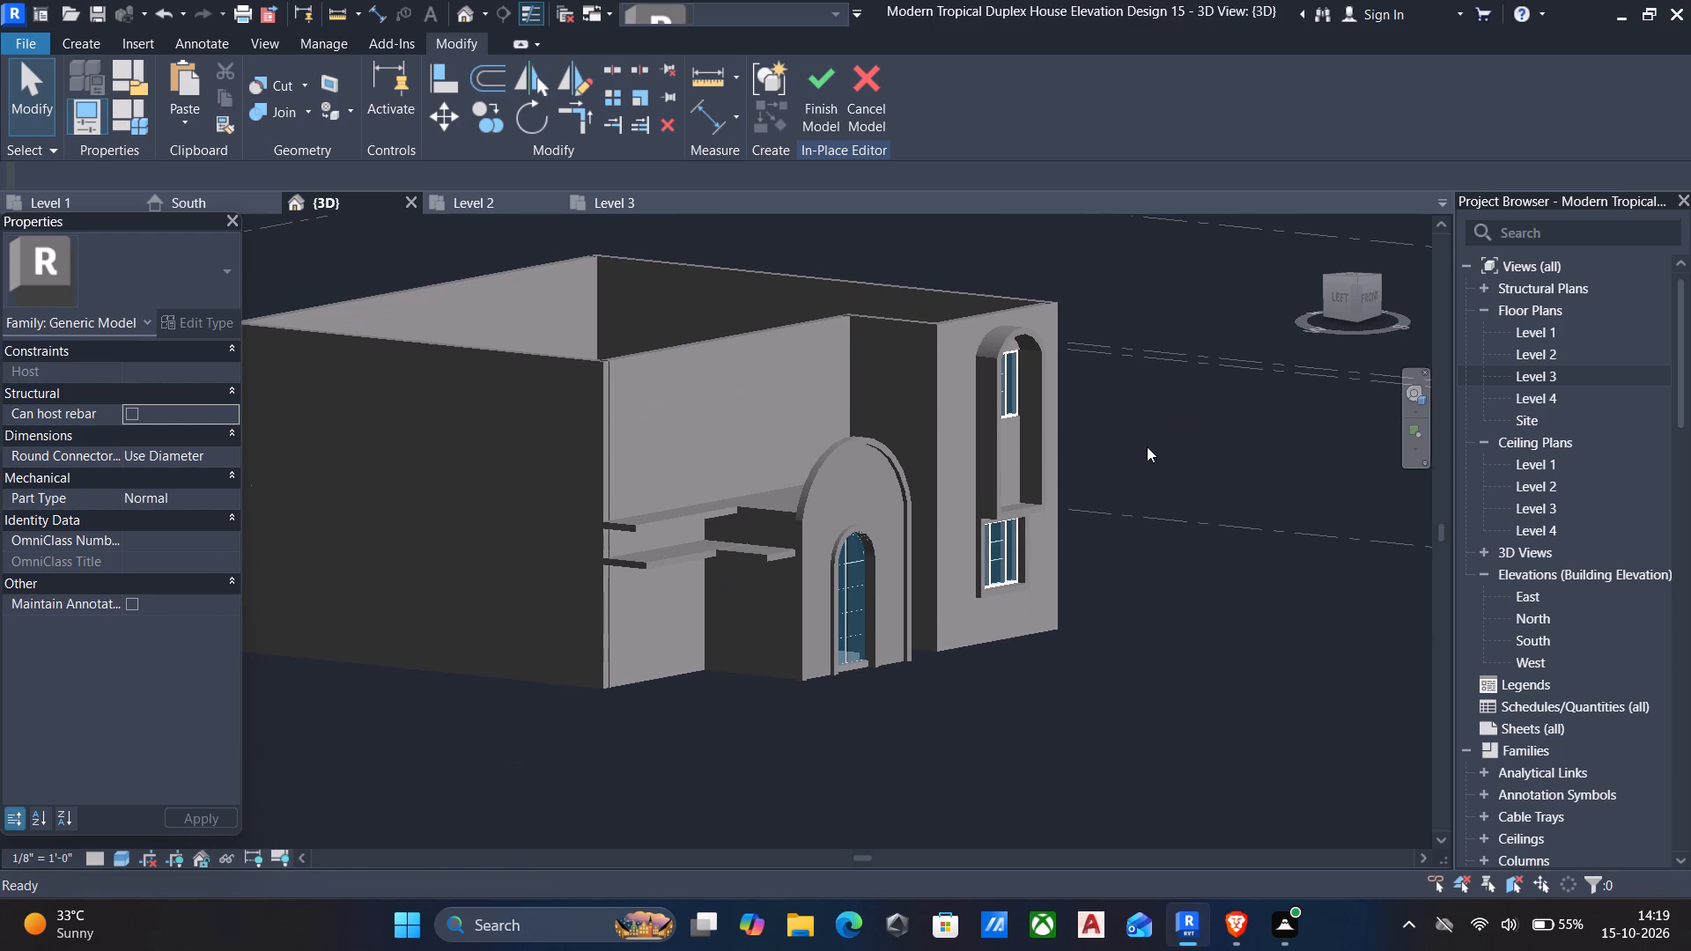
{"action": "middle_click_drag", "start_coordinate": [1133, 451], "coordinate": [1225, 413]}
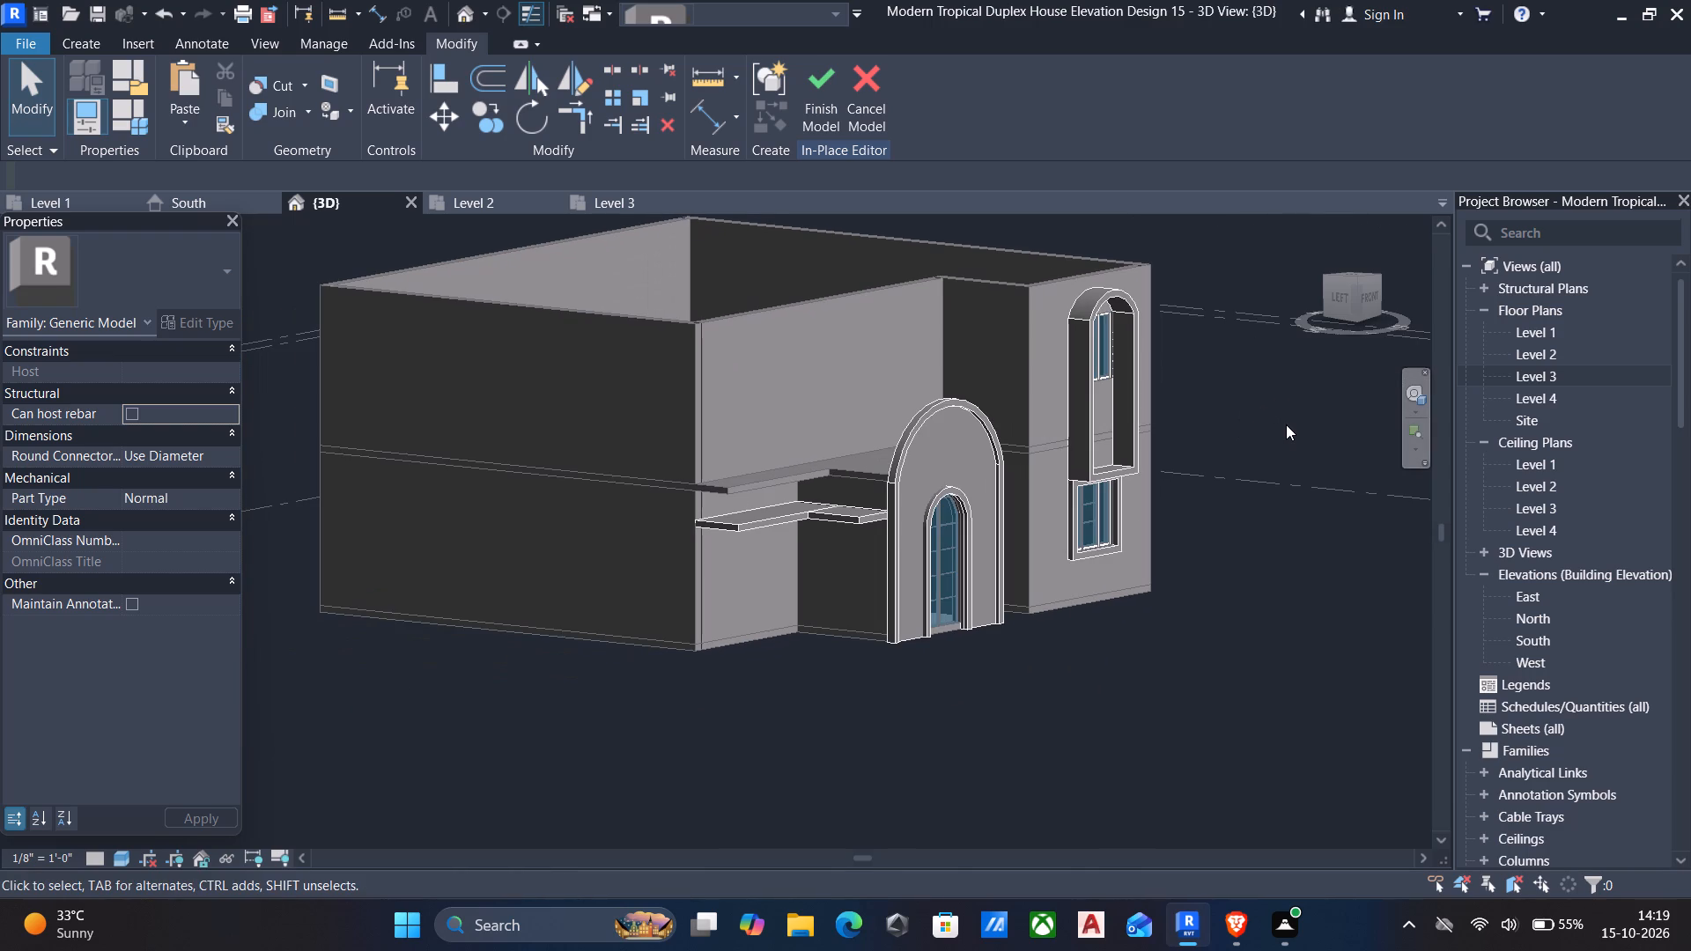
{"action": "scroll", "coordinate": [1286, 424], "scroll_direction": "down", "scroll_amount": 1}
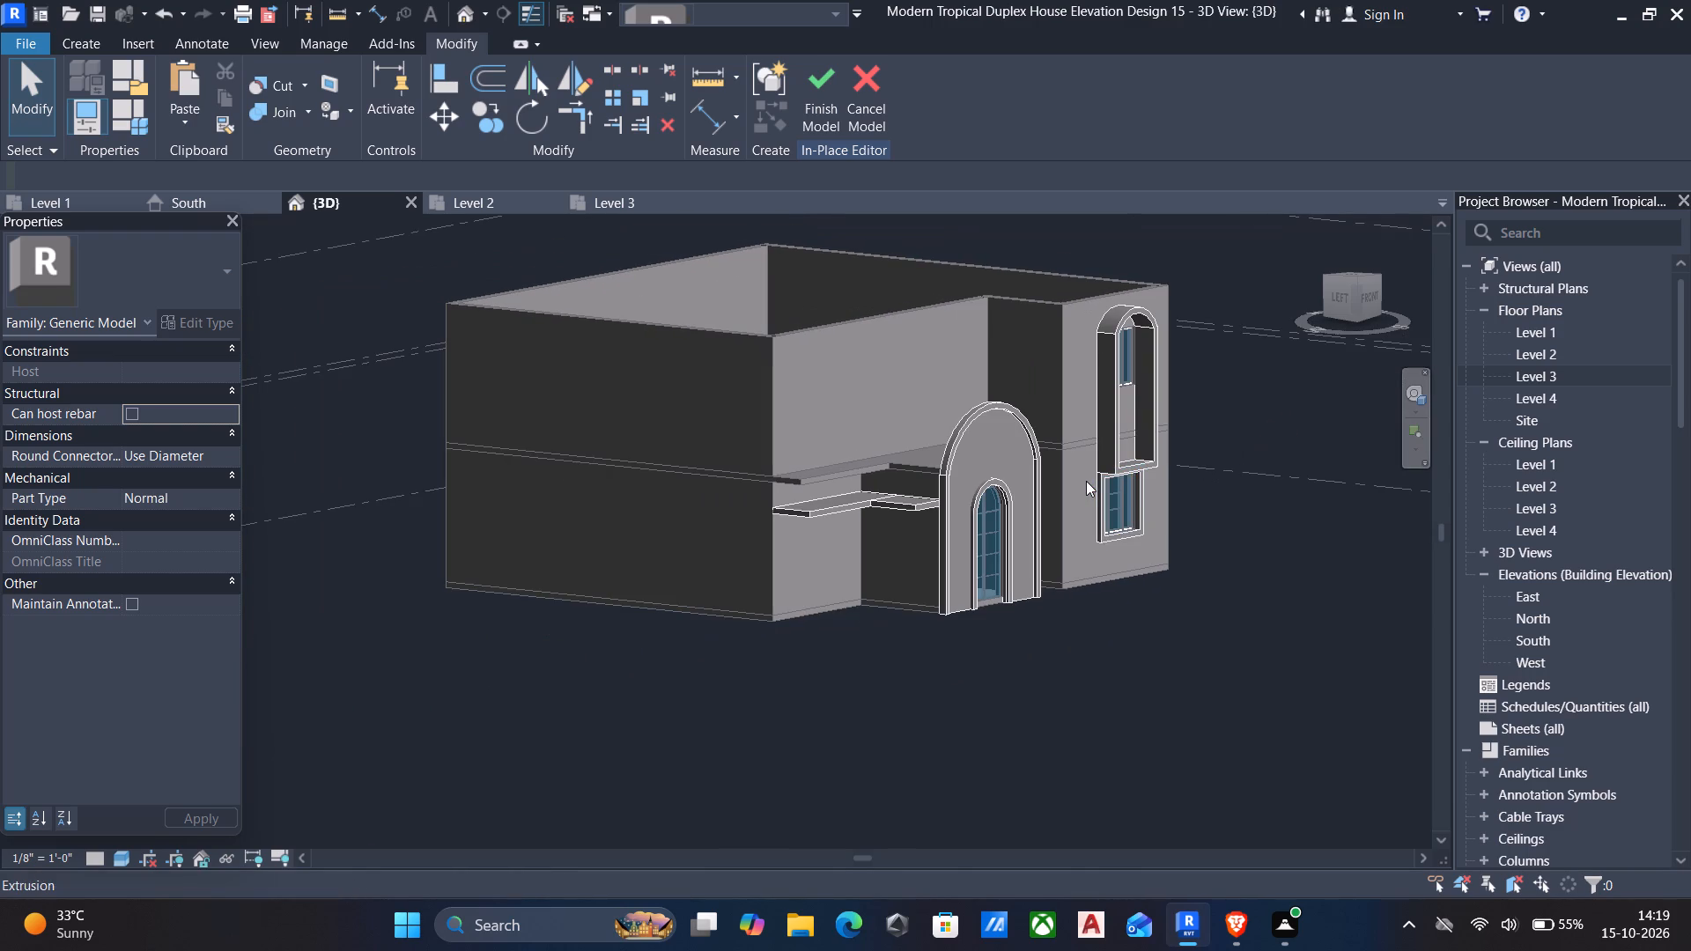
{"action": "scroll", "coordinate": [1007, 455], "scroll_direction": "up", "scroll_amount": 4}
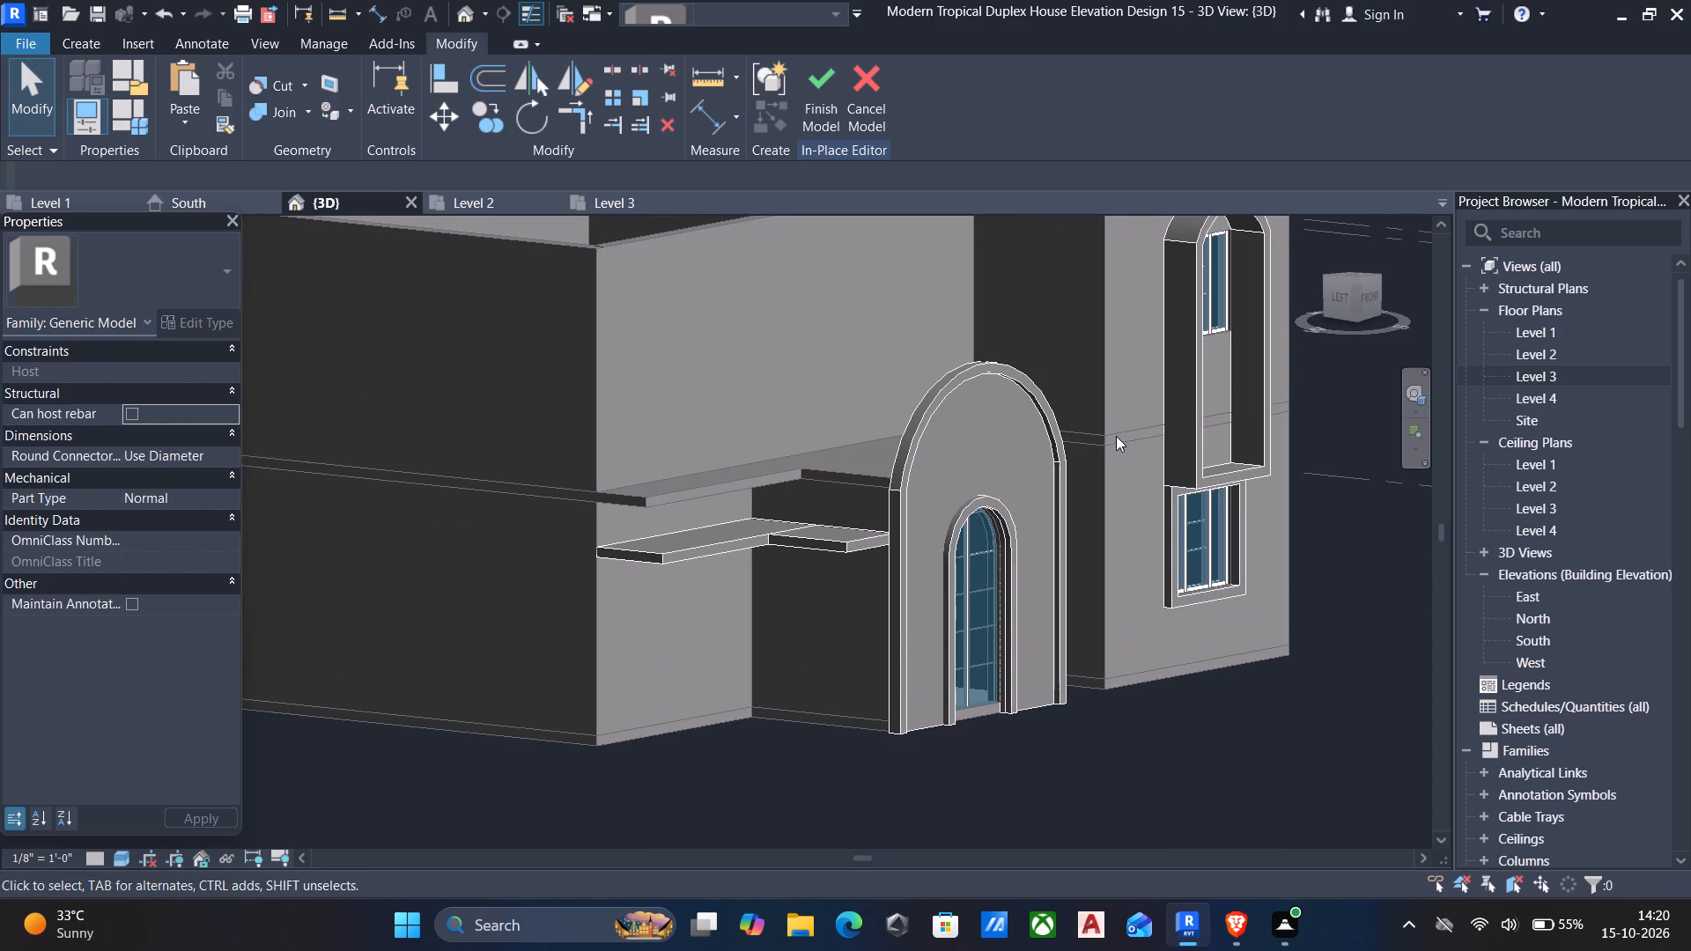
Start an extrusion on the 6" GF floor's front edge face and sketch a 6" high rectangle from the window surround to the entrance-side wall corner.
{"action": "left_click", "coordinate": [80, 43]}
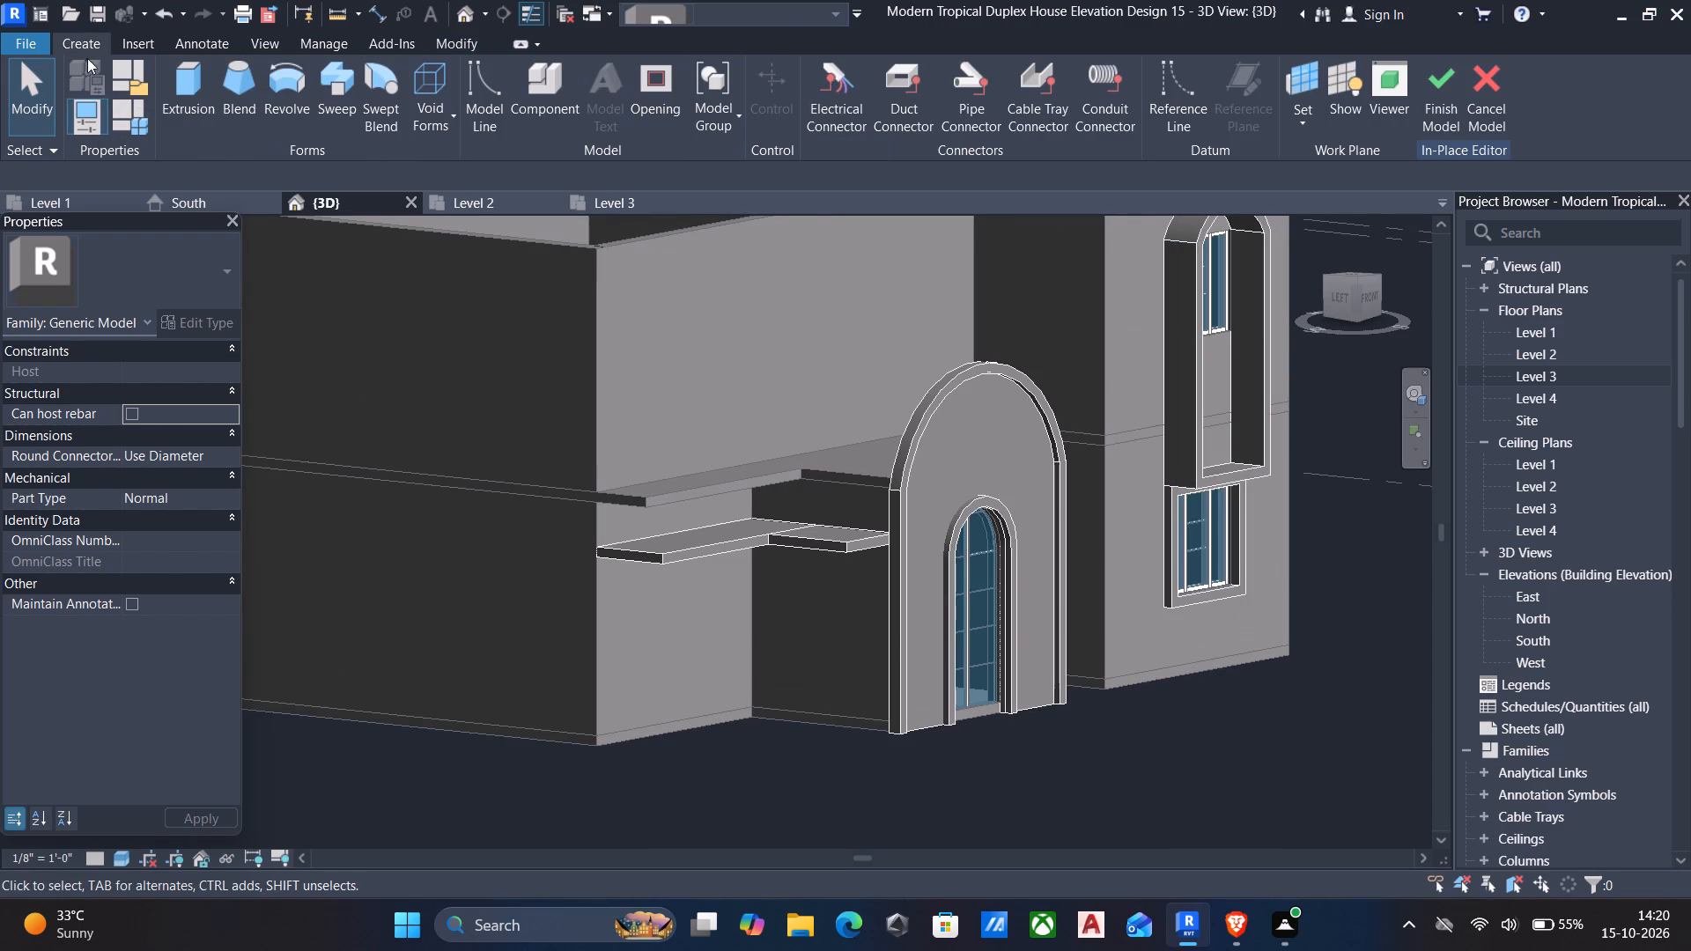
{"action": "left_click", "coordinate": [187, 79]}
{"action": "left_click", "coordinate": [1005, 123]}
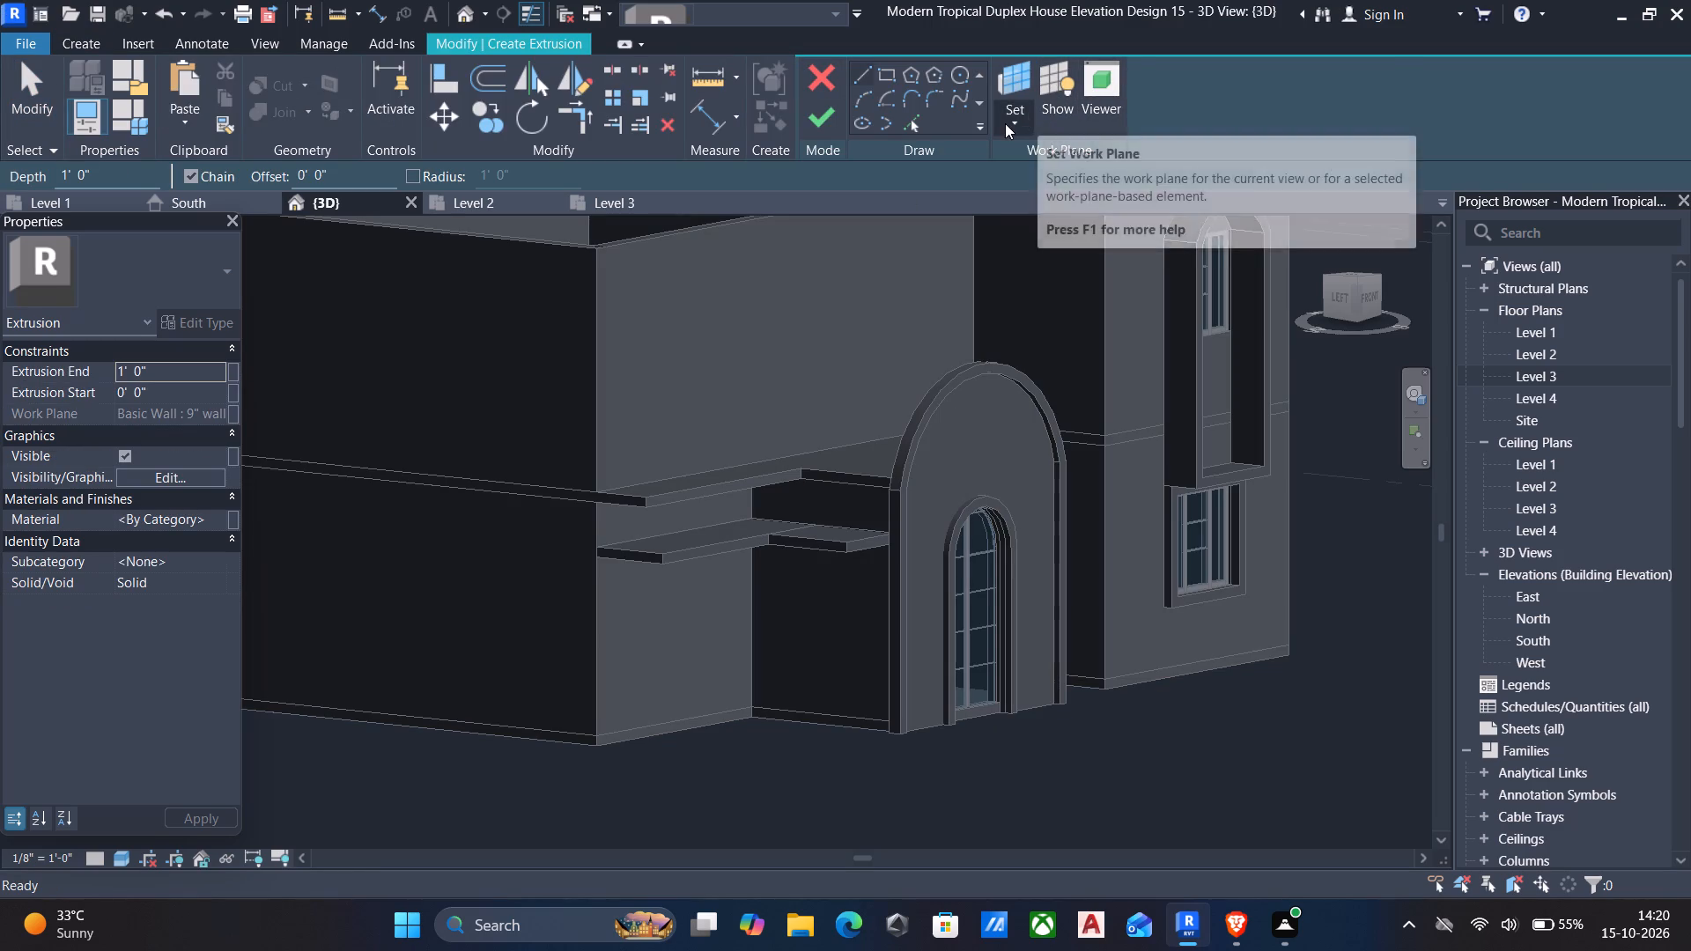
{"action": "left_click", "coordinate": [1074, 209]}
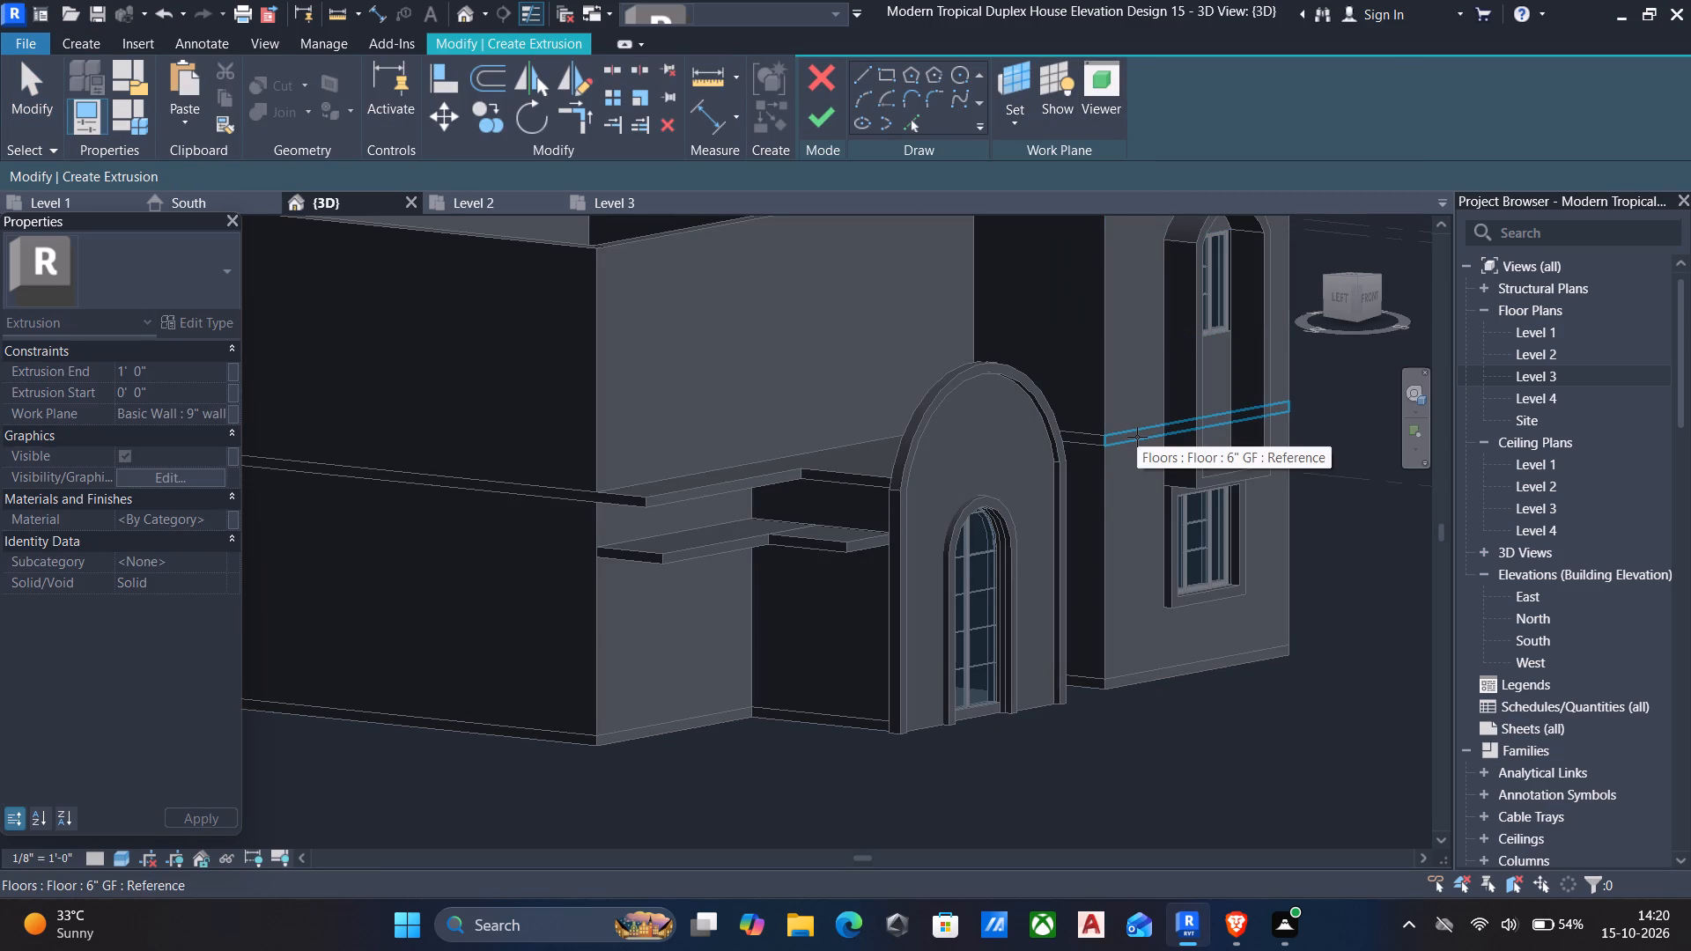
{"action": "left_click", "coordinate": [1137, 437]}
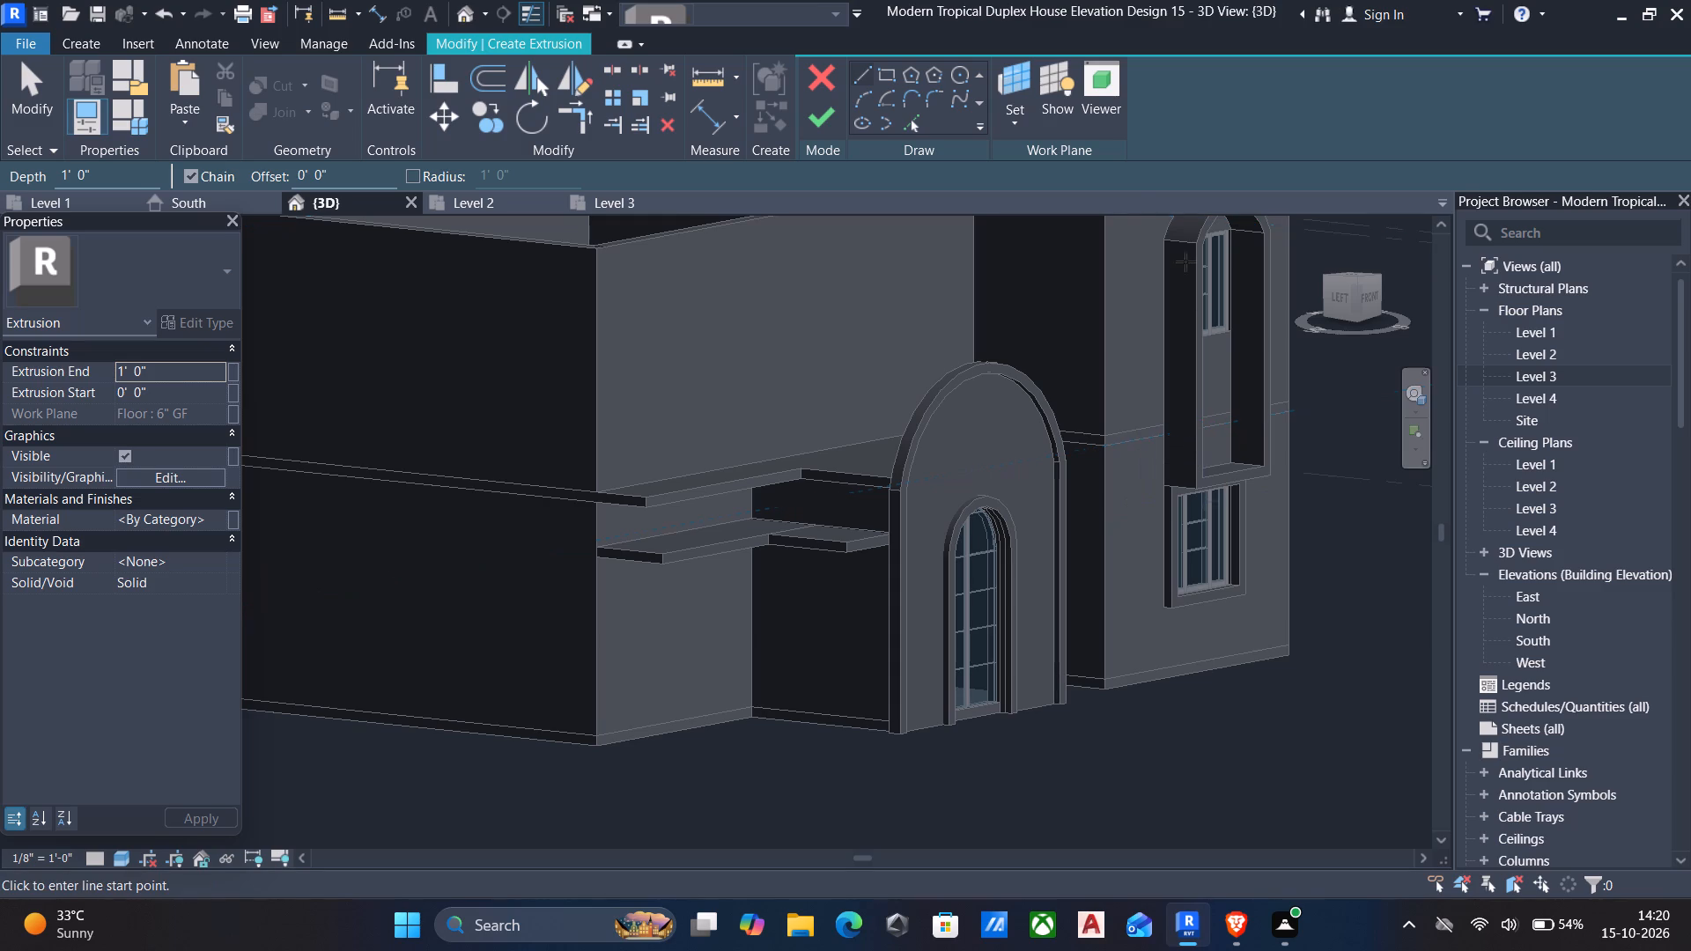
{"action": "left_click", "coordinate": [887, 75]}
{"action": "scroll", "coordinate": [1200, 442], "scroll_direction": "up", "scroll_amount": 9}
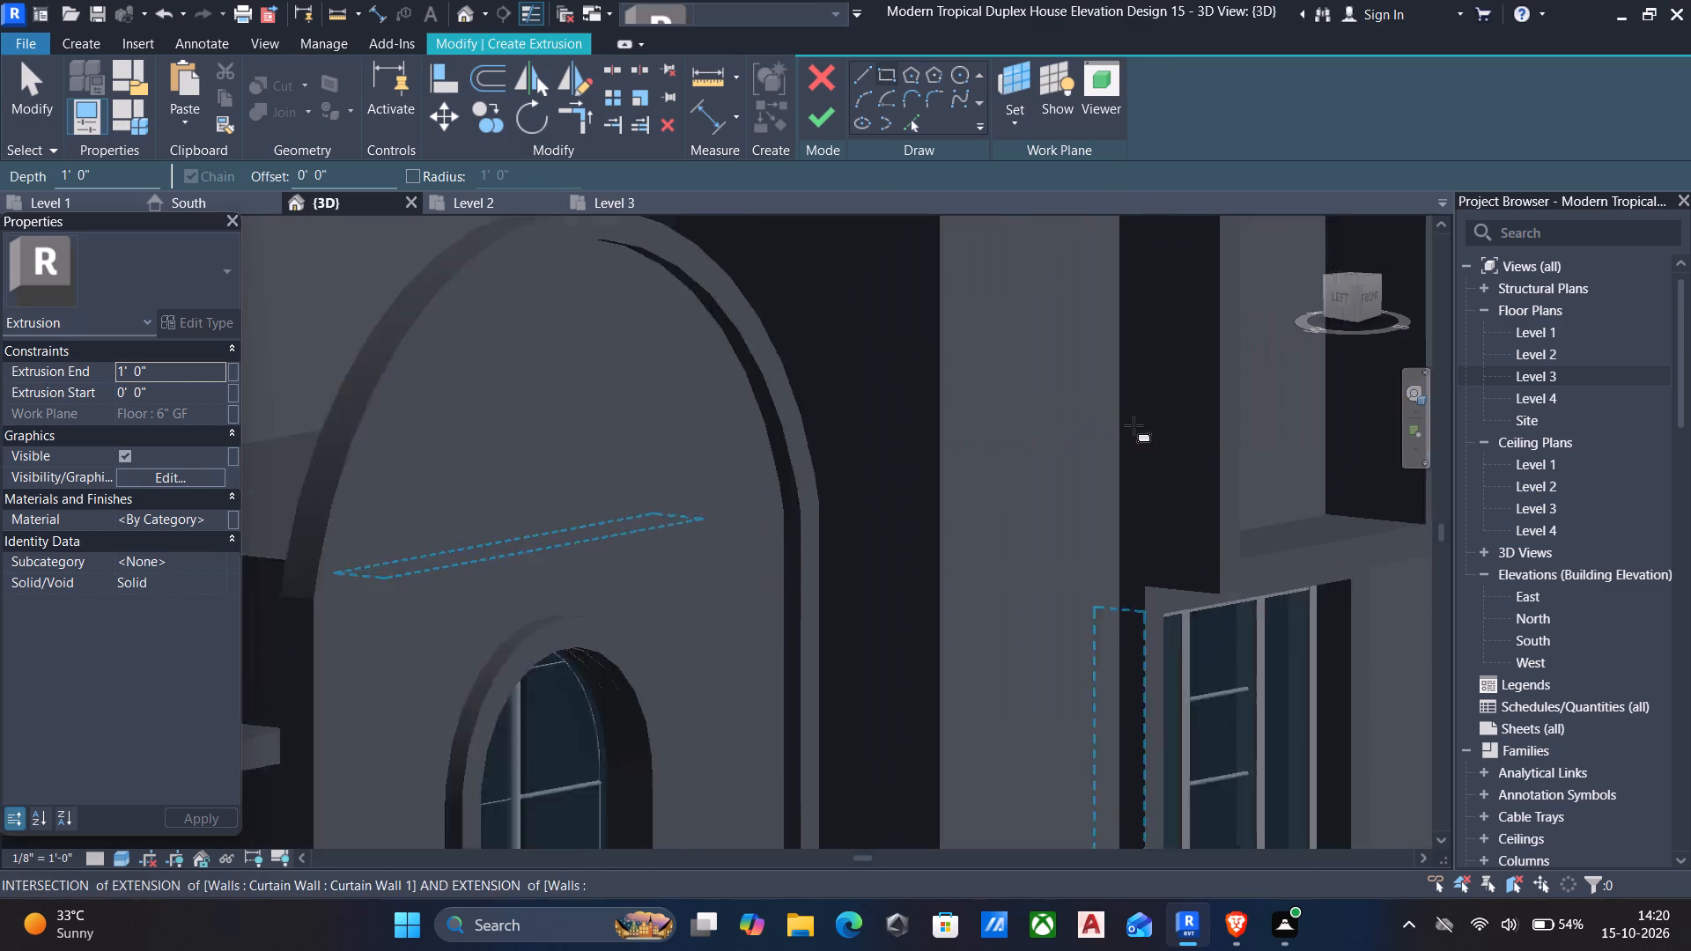
{"action": "left_click", "coordinate": [1114, 392]}
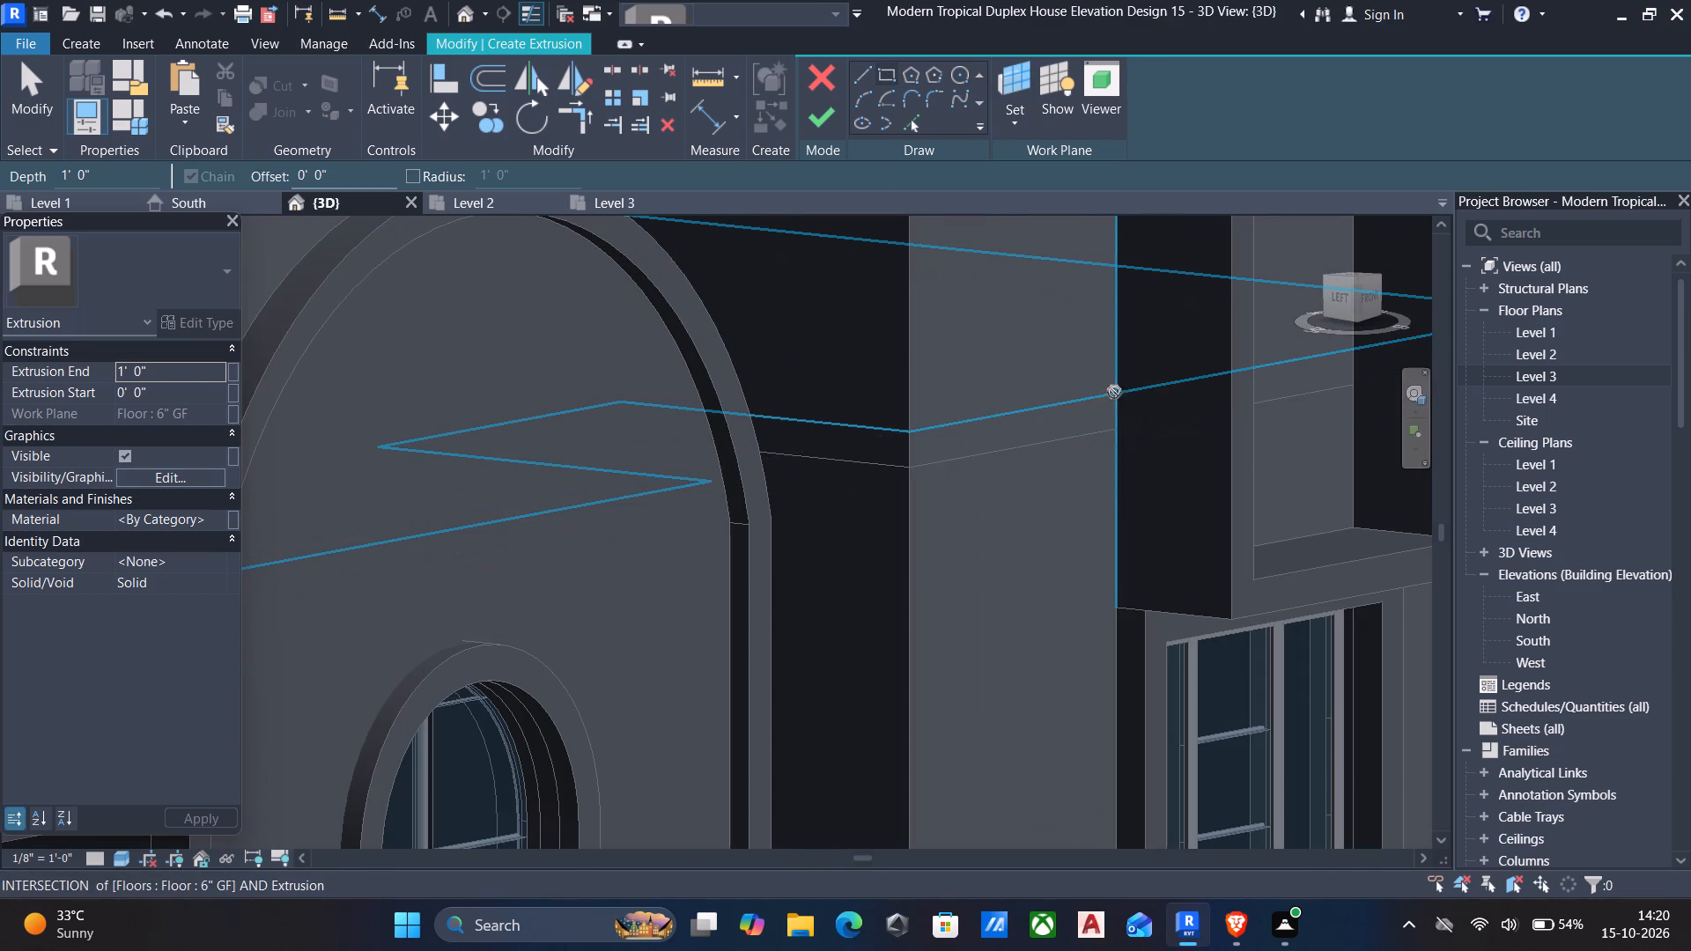
{"action": "left_click", "coordinate": [907, 471]}
{"action": "key", "text": "Escape"}
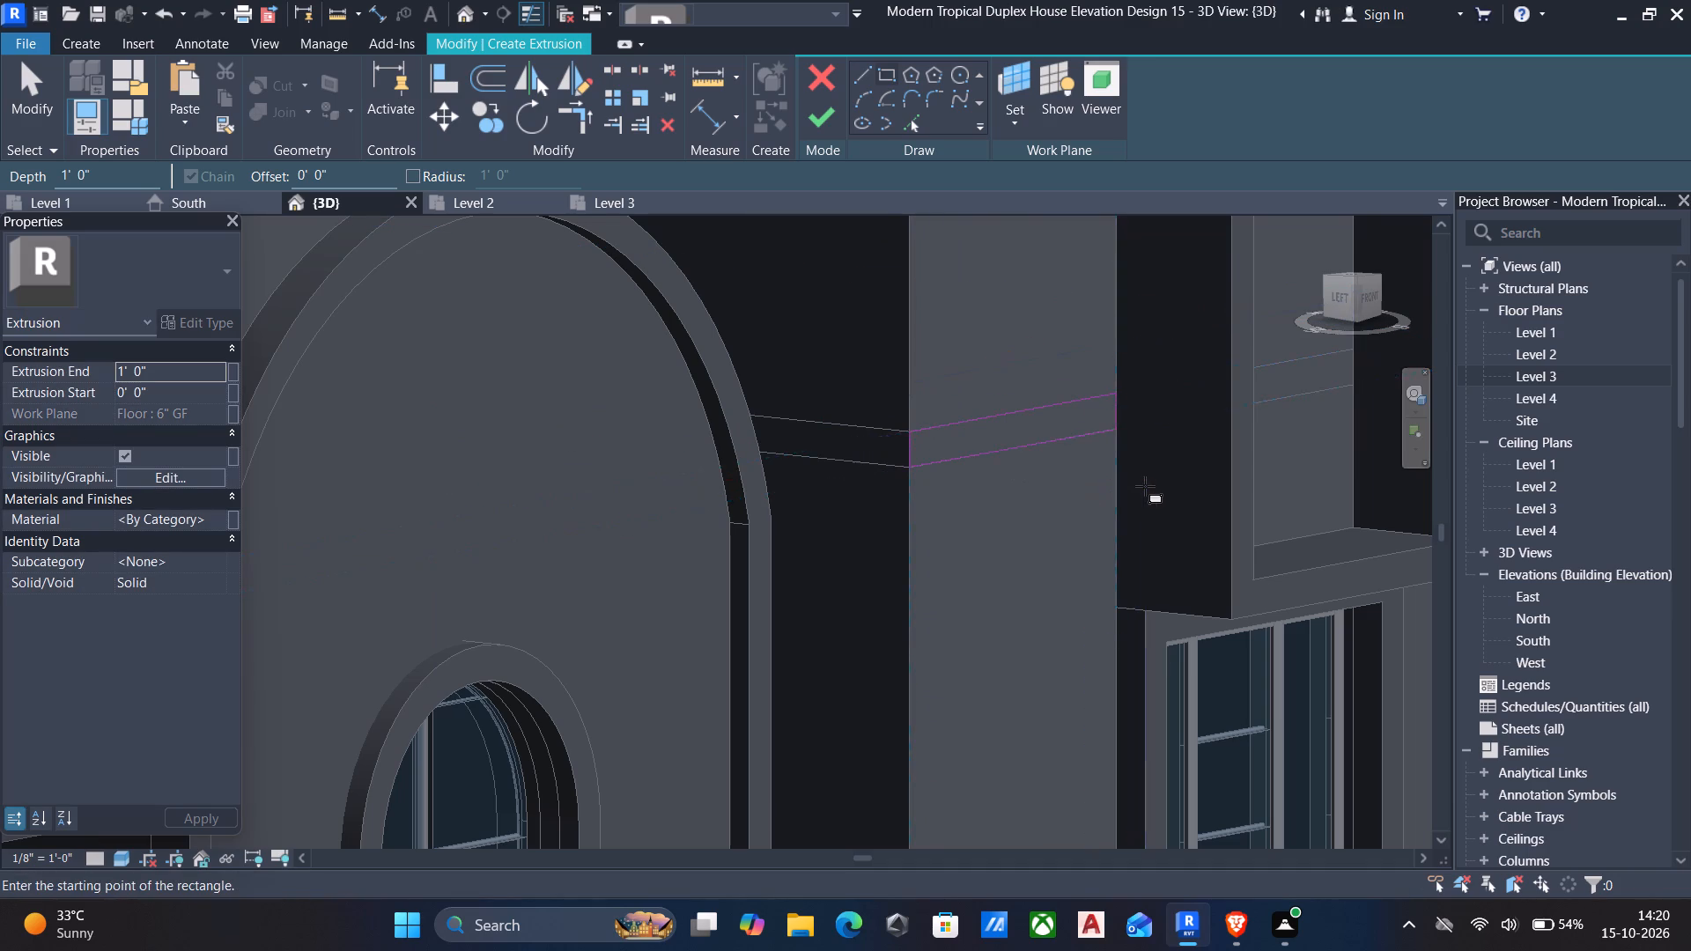
Sketch a matching 4'-2 1/2" by 6" rectangle from the surround's other side to the outer wall corner and finish the extrusion.
{"action": "scroll", "coordinate": [1146, 487], "scroll_direction": "down", "scroll_amount": 6}
{"action": "middle_click_drag", "start_coordinate": [1163, 491], "coordinate": [805, 485], "text": "shift"}
{"action": "middle_click_drag", "start_coordinate": [1185, 441], "coordinate": [602, 414]}
{"action": "scroll", "coordinate": [714, 446], "scroll_direction": "up", "scroll_amount": 4}
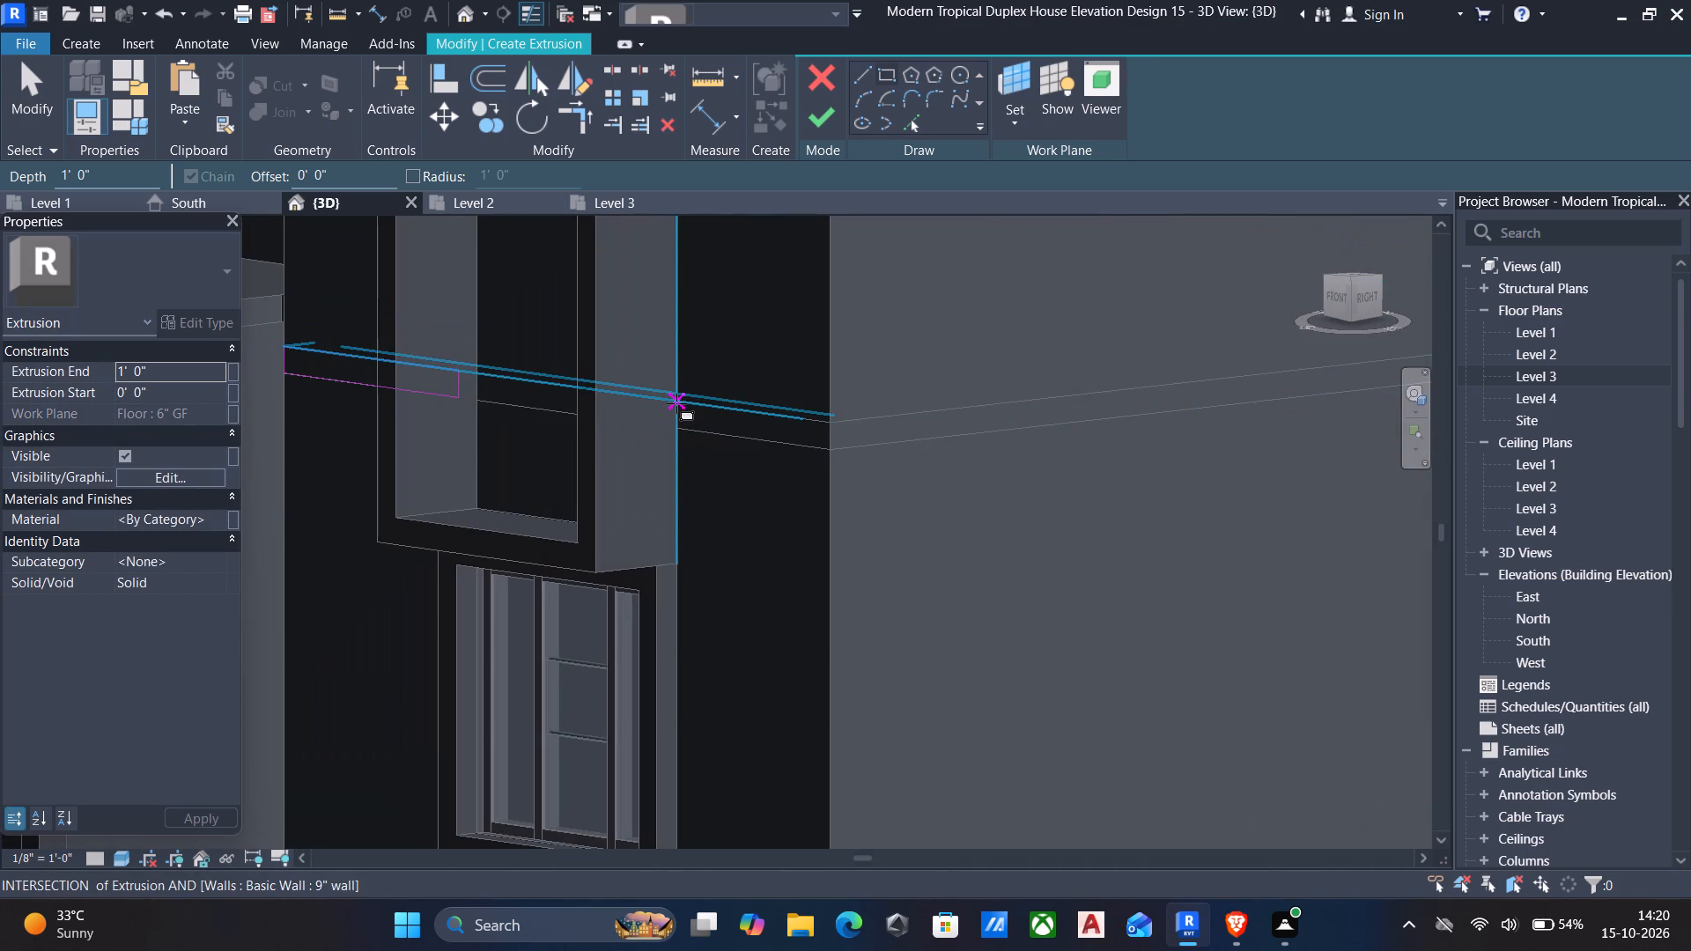
{"action": "scroll", "coordinate": [681, 431], "scroll_direction": "up", "scroll_amount": 6}
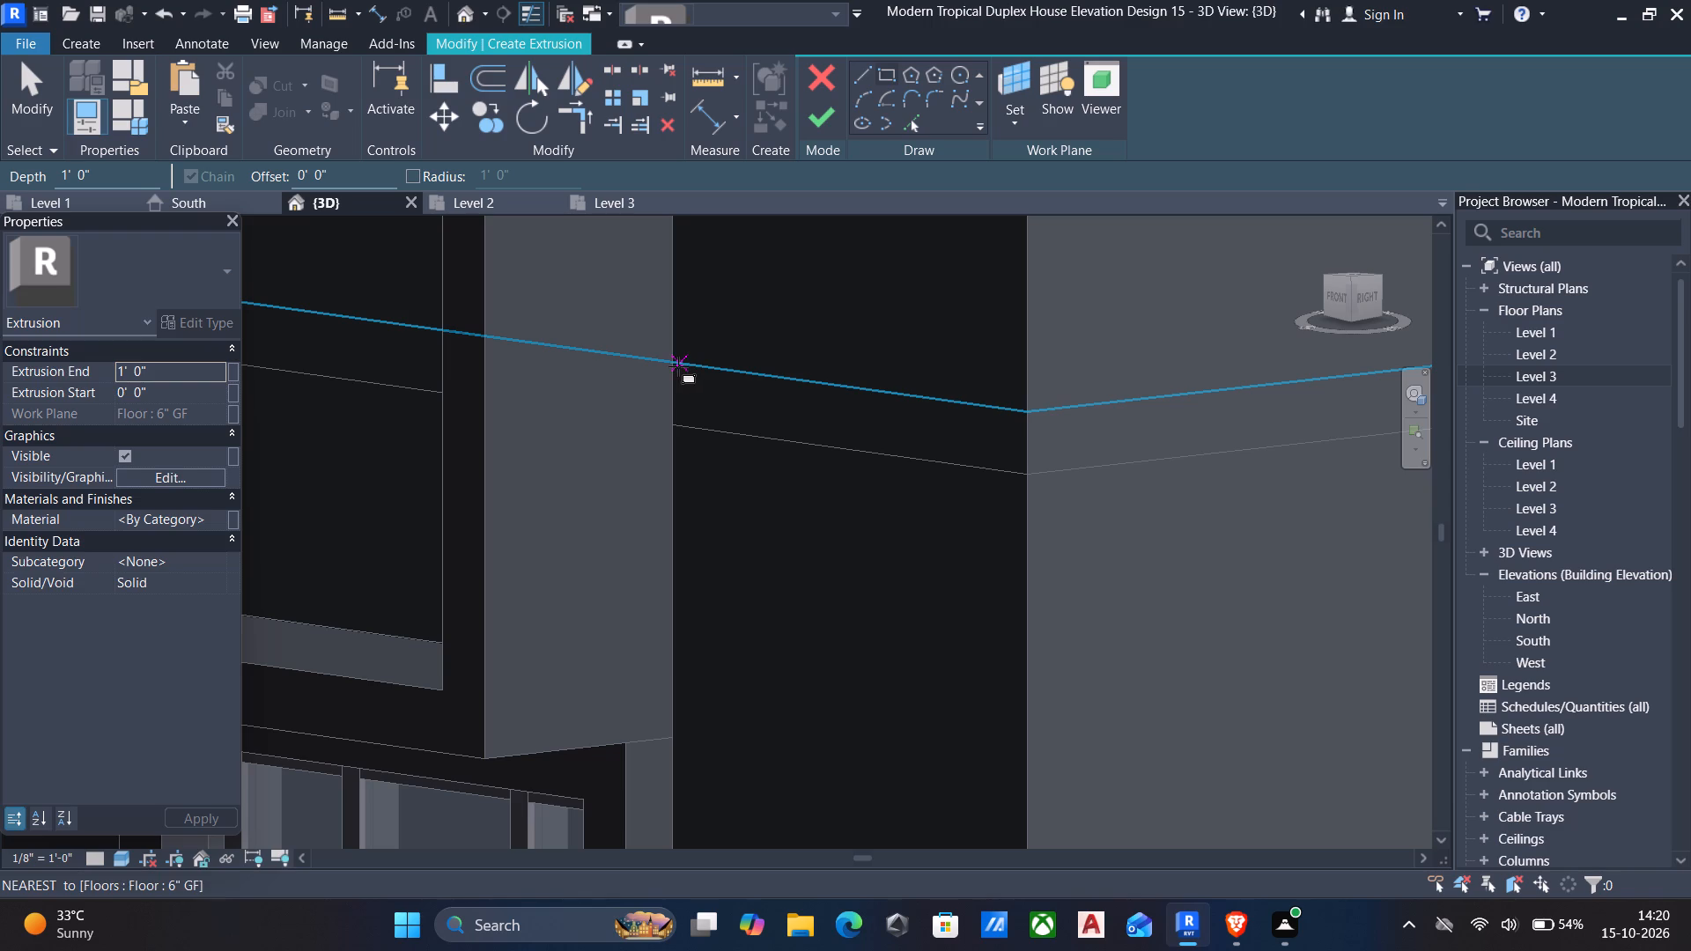
{"action": "left_click", "coordinate": [677, 366]}
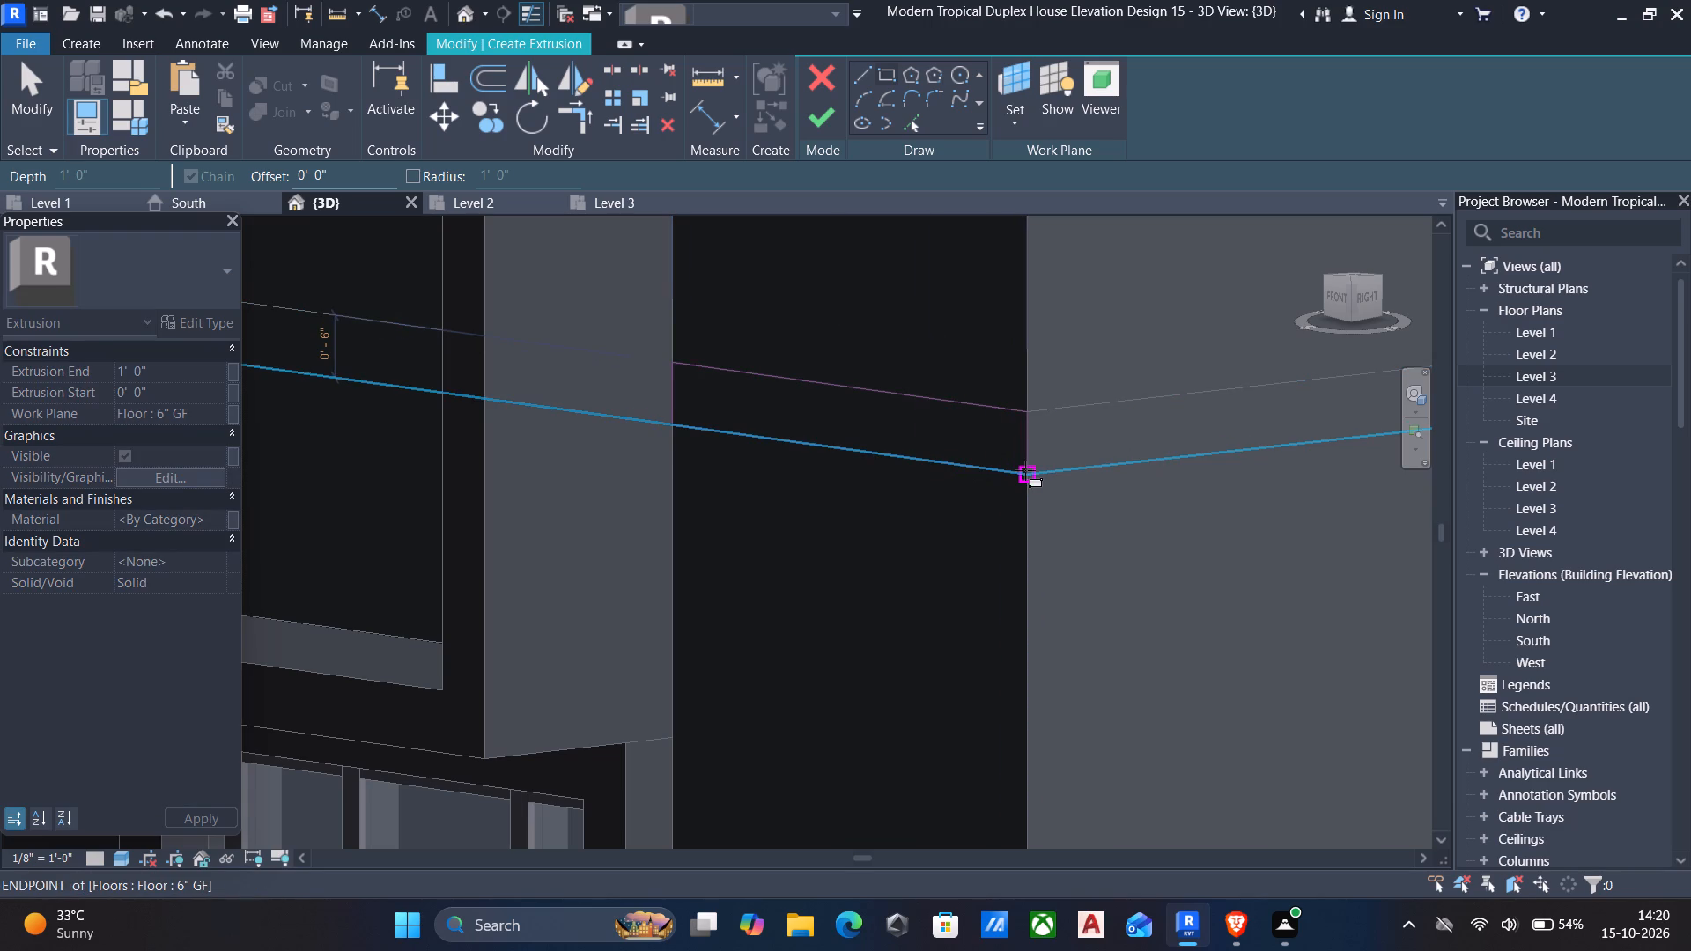
{"action": "left_click", "coordinate": [1025, 470]}
{"action": "left_click", "coordinate": [826, 117]}
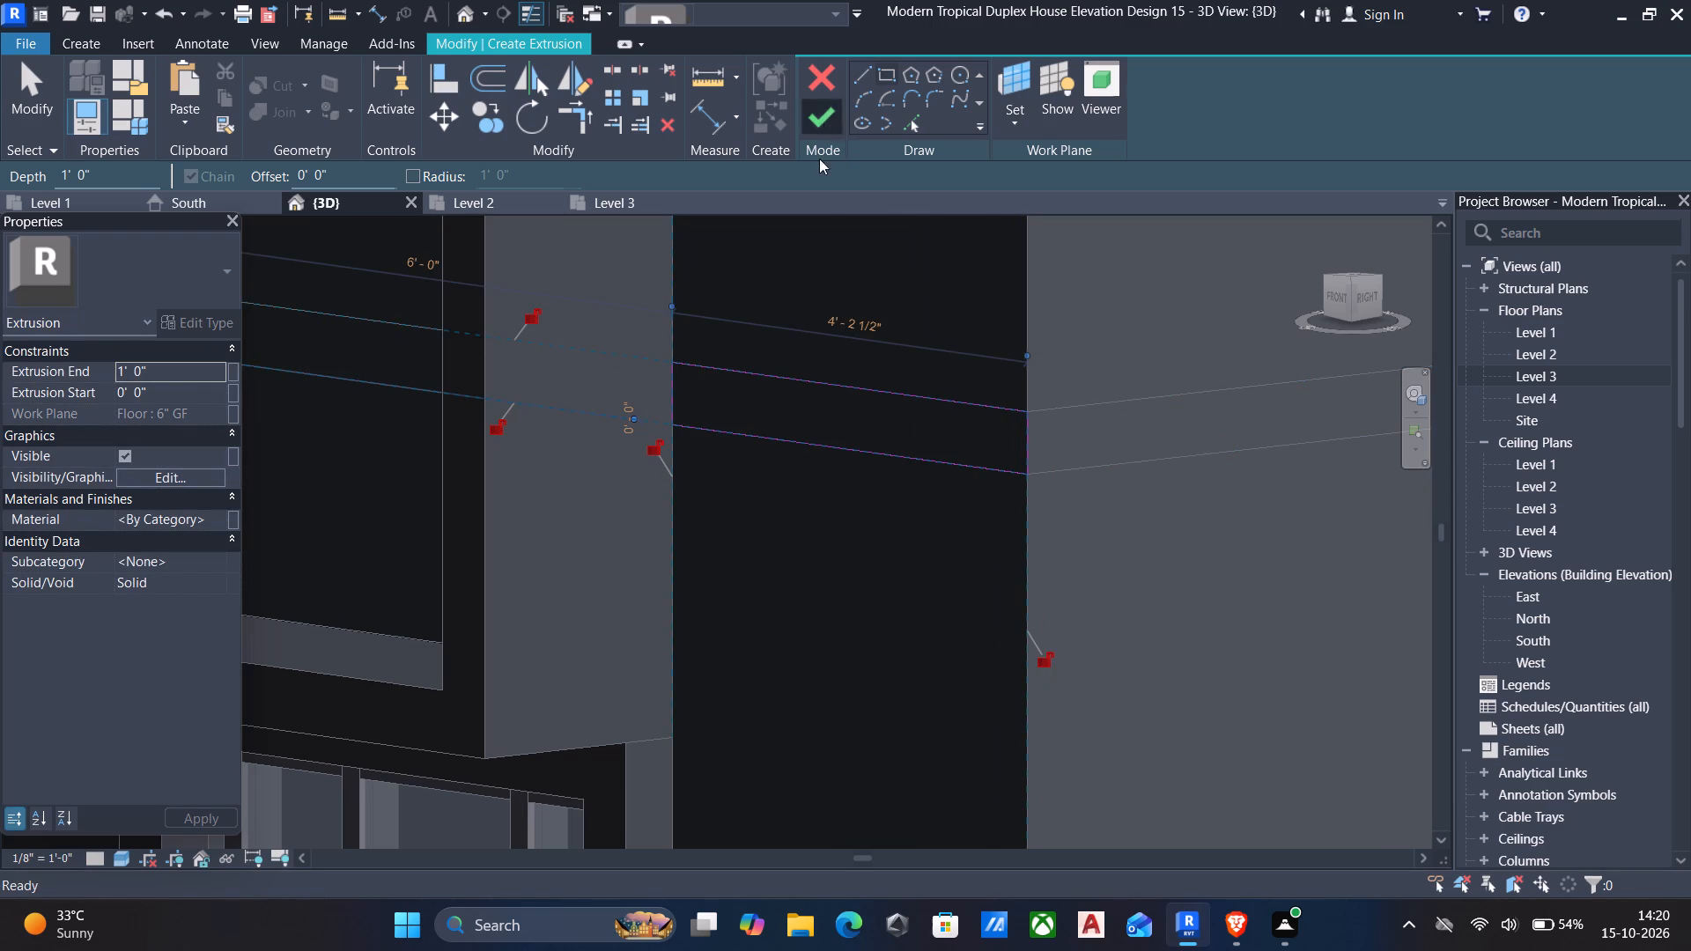
Set the floor-edge band's extrusion end to 2".
{"action": "scroll", "coordinate": [936, 533], "scroll_direction": "down", "scroll_amount": 5}
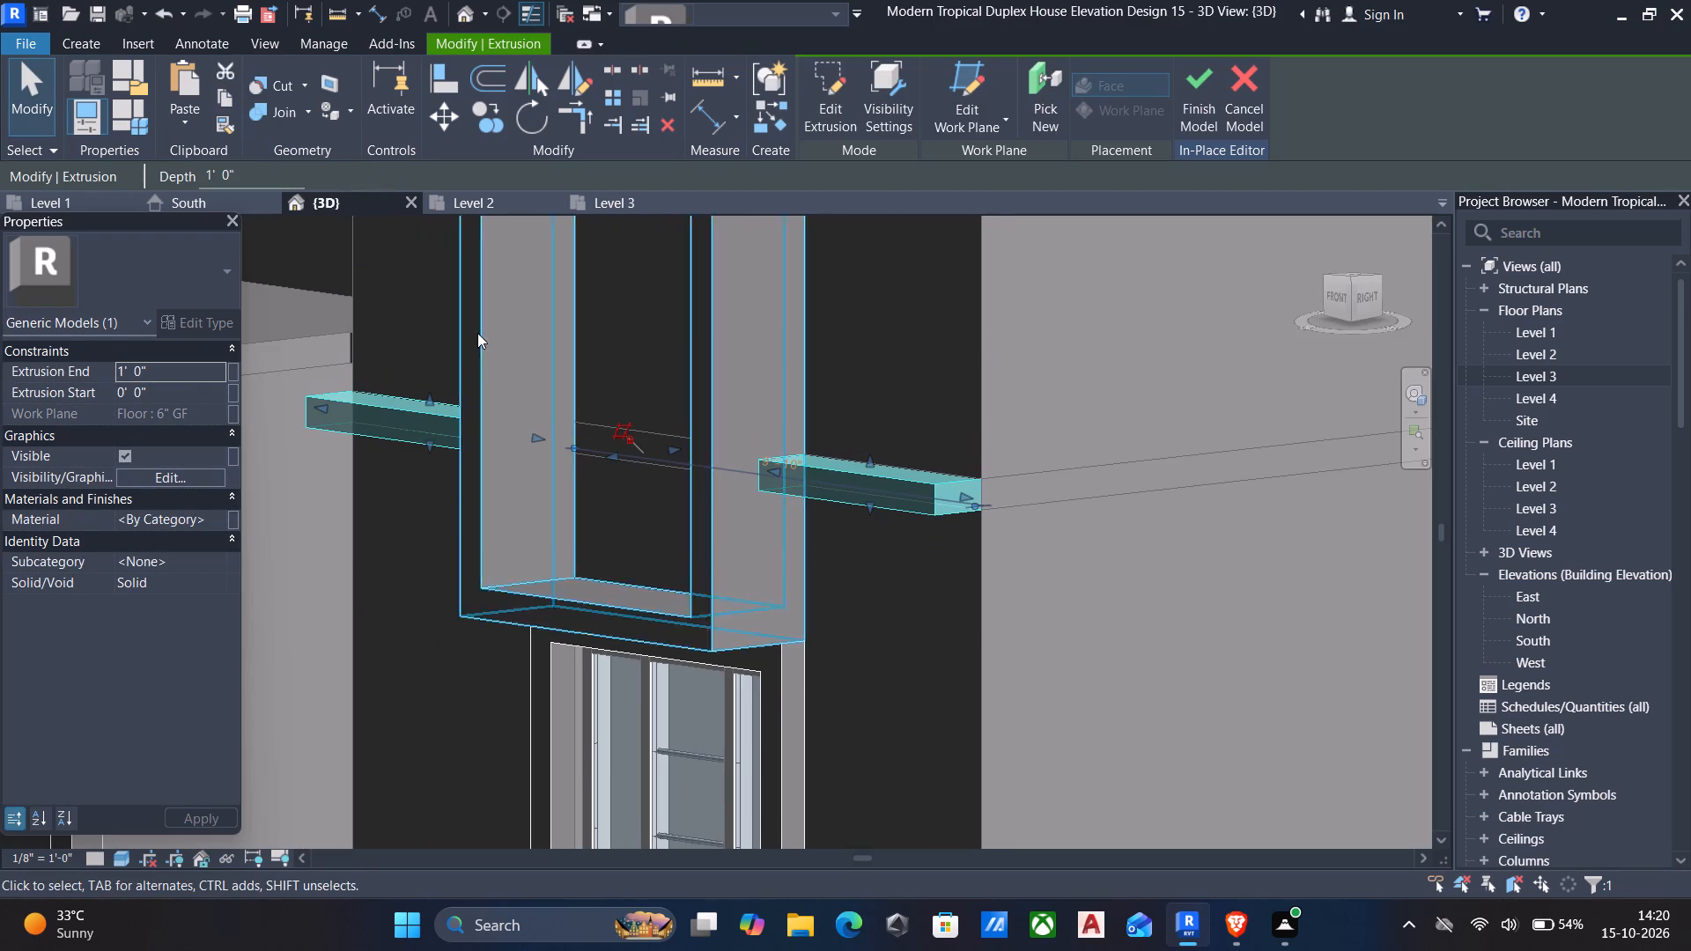
{"action": "left_click", "coordinate": [181, 374]}
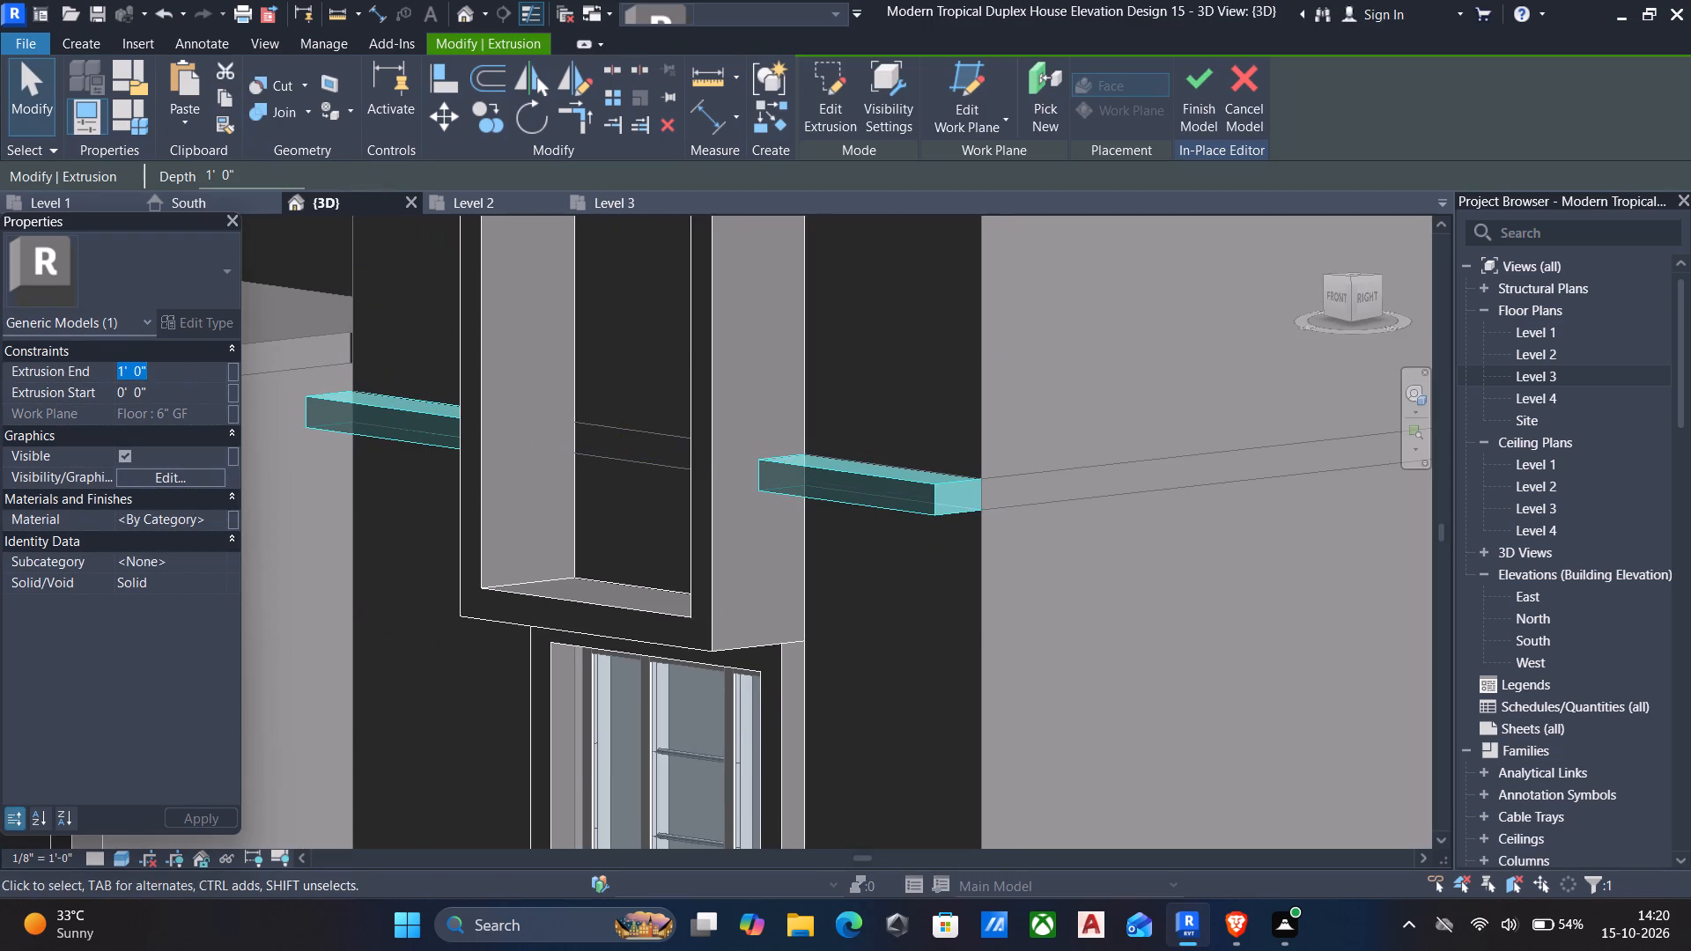
{"action": "type", "text": "2\""}
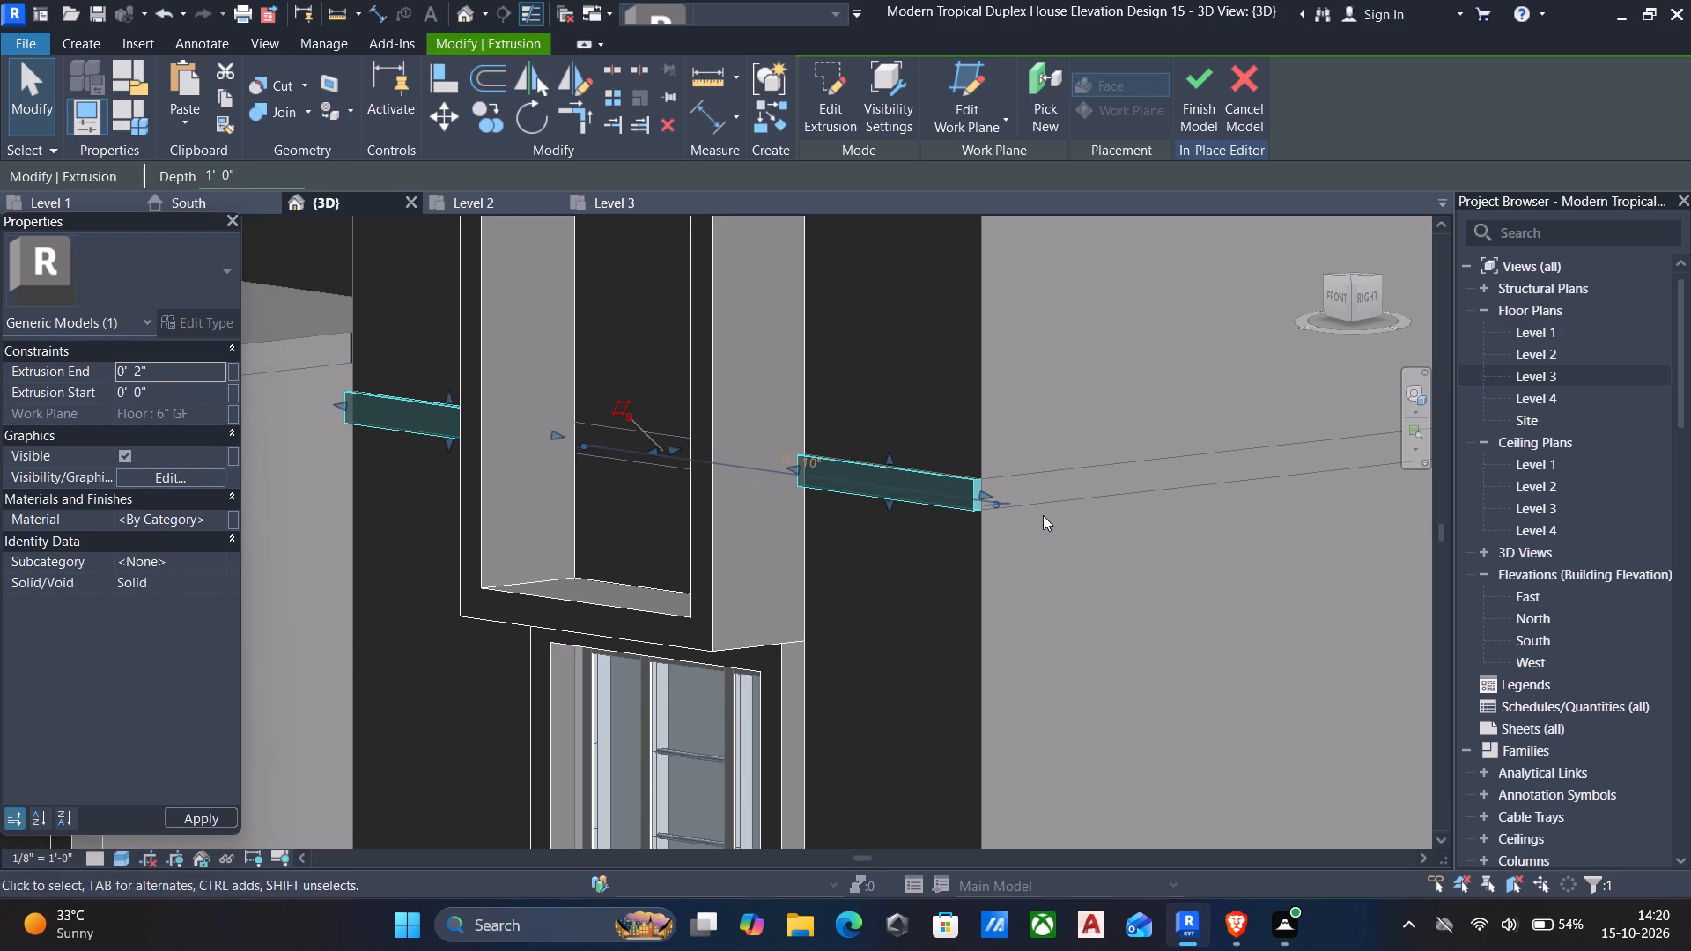
{"action": "key", "text": "Escape"}
{"action": "scroll", "coordinate": [949, 528], "scroll_direction": "down", "scroll_amount": 5}
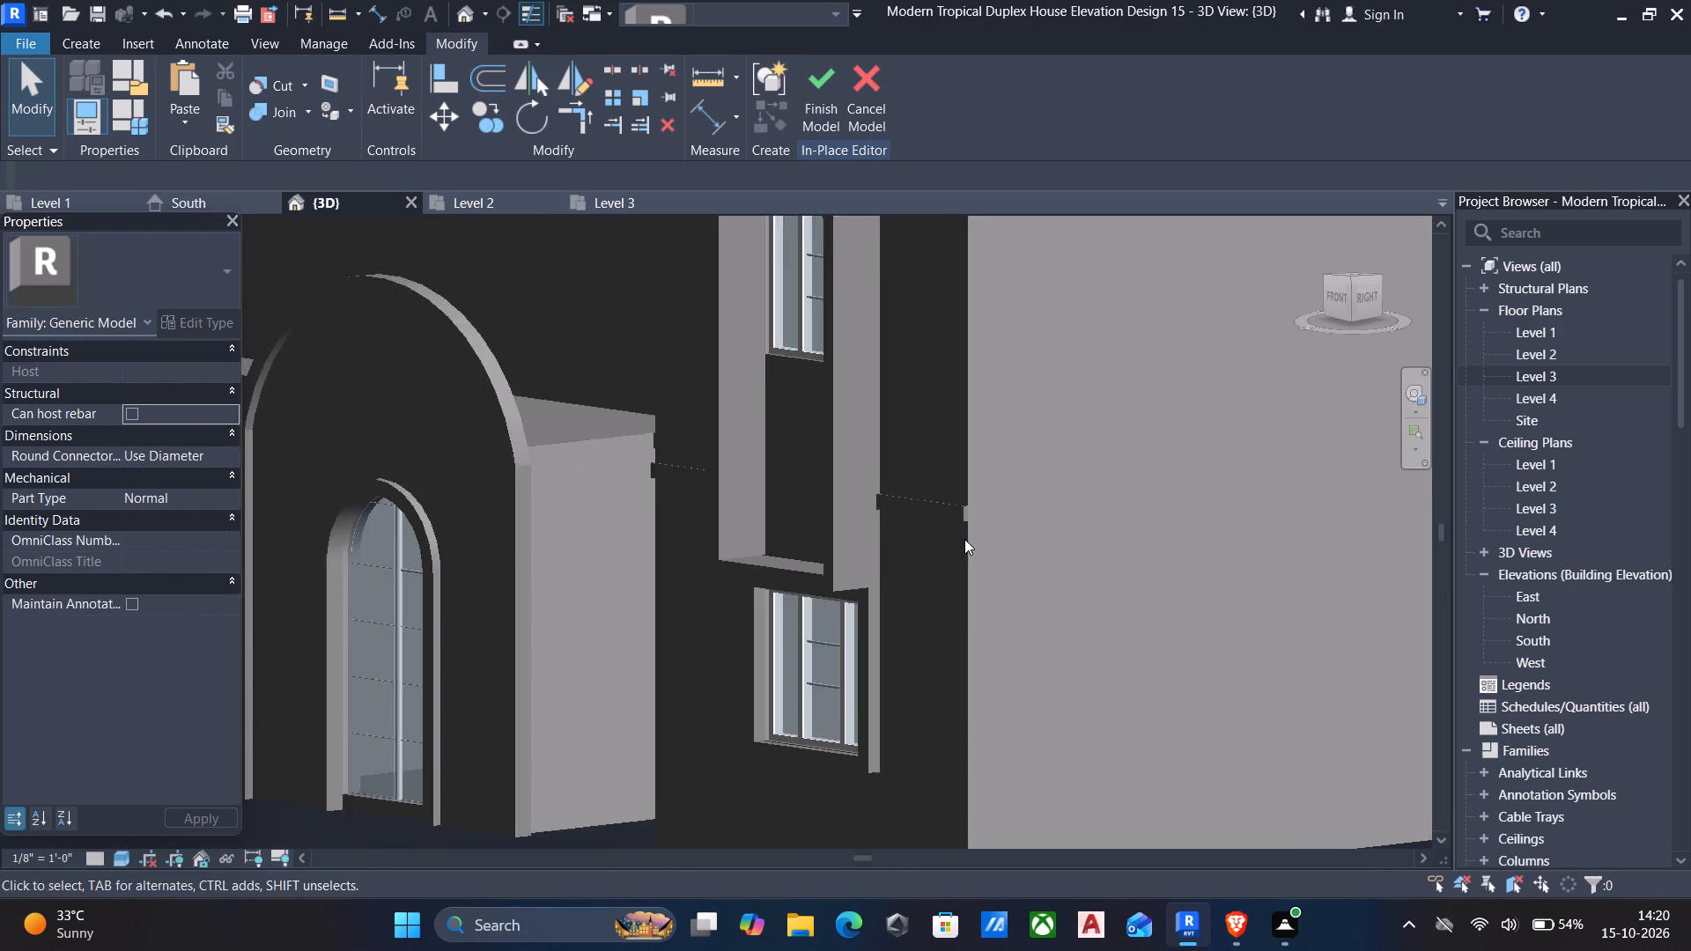
{"action": "scroll", "coordinate": [964, 539], "scroll_direction": "down", "scroll_amount": 3}
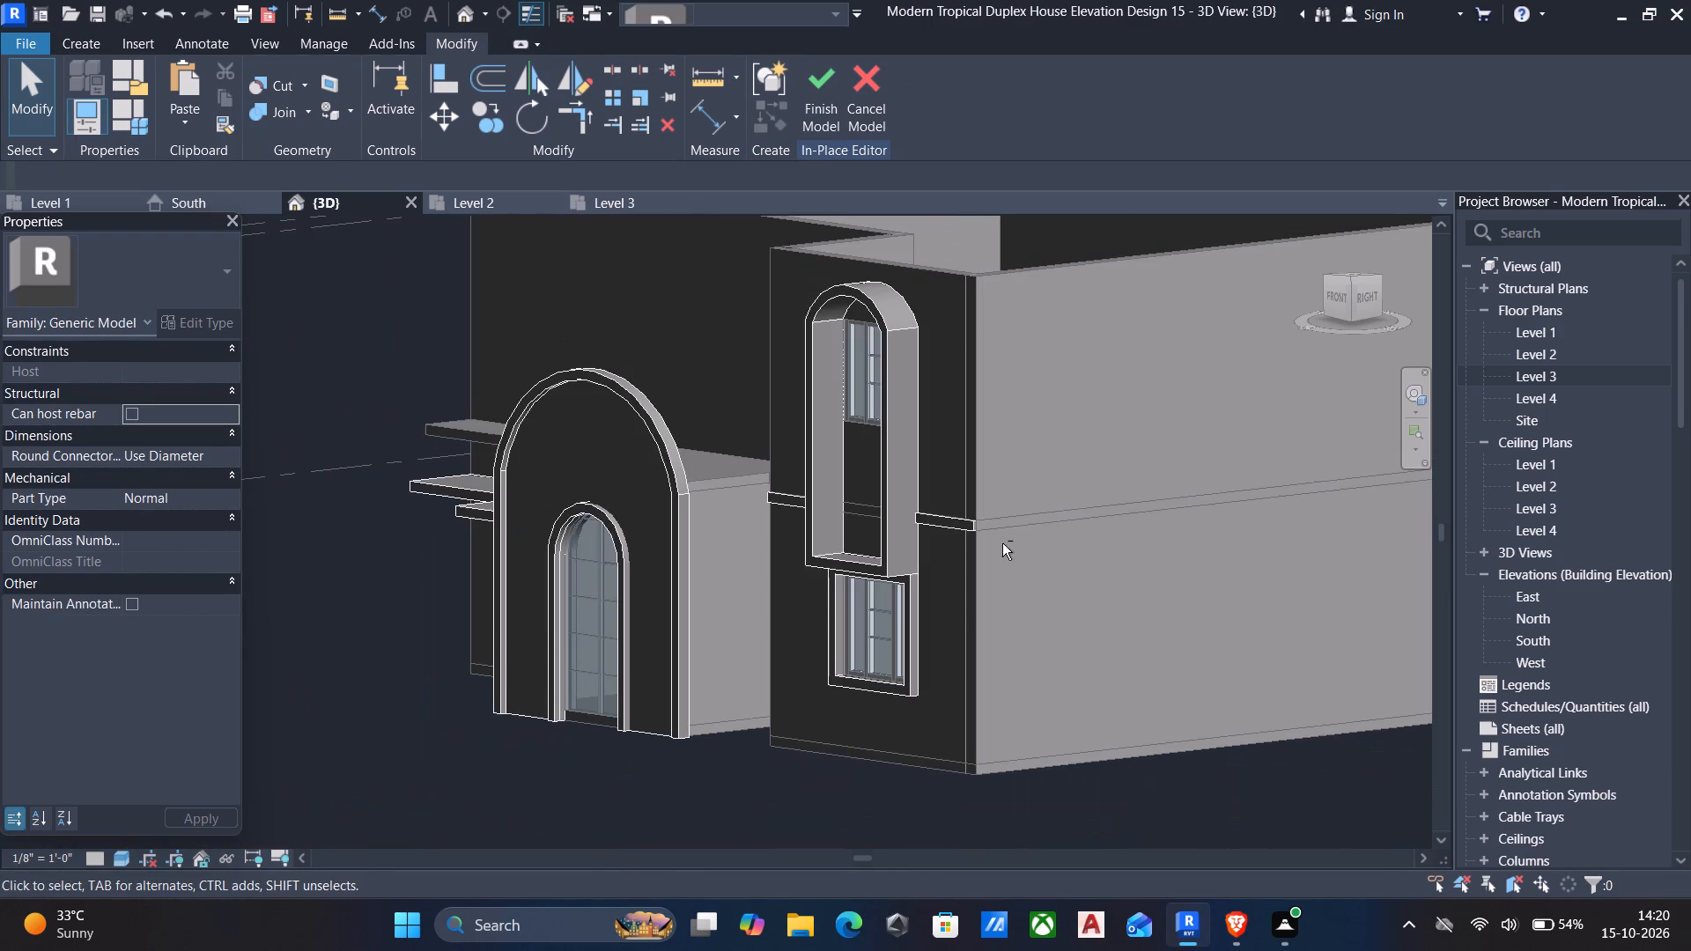
Start an extrusion on the floor's edge face on the entrance-side return wall and sketch a 9" by 6" rectangle at the band's corner.
{"action": "middle_click_drag", "start_coordinate": [1002, 543], "coordinate": [1421, 688], "text": "shift"}
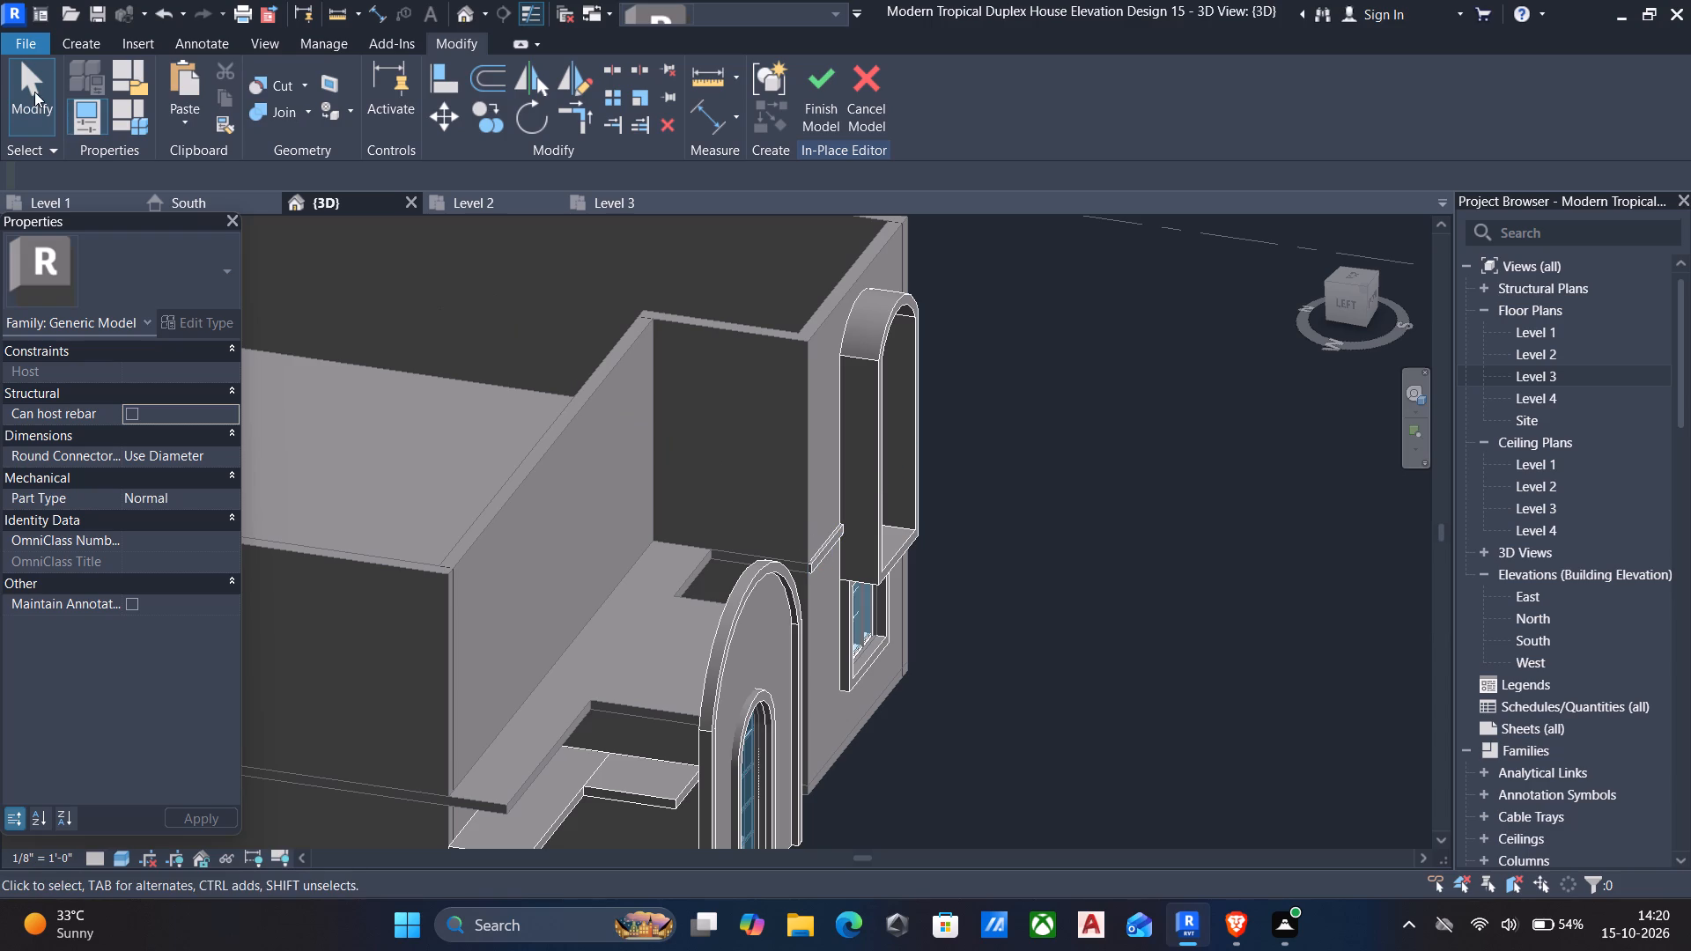
{"action": "left_click", "coordinate": [81, 42]}
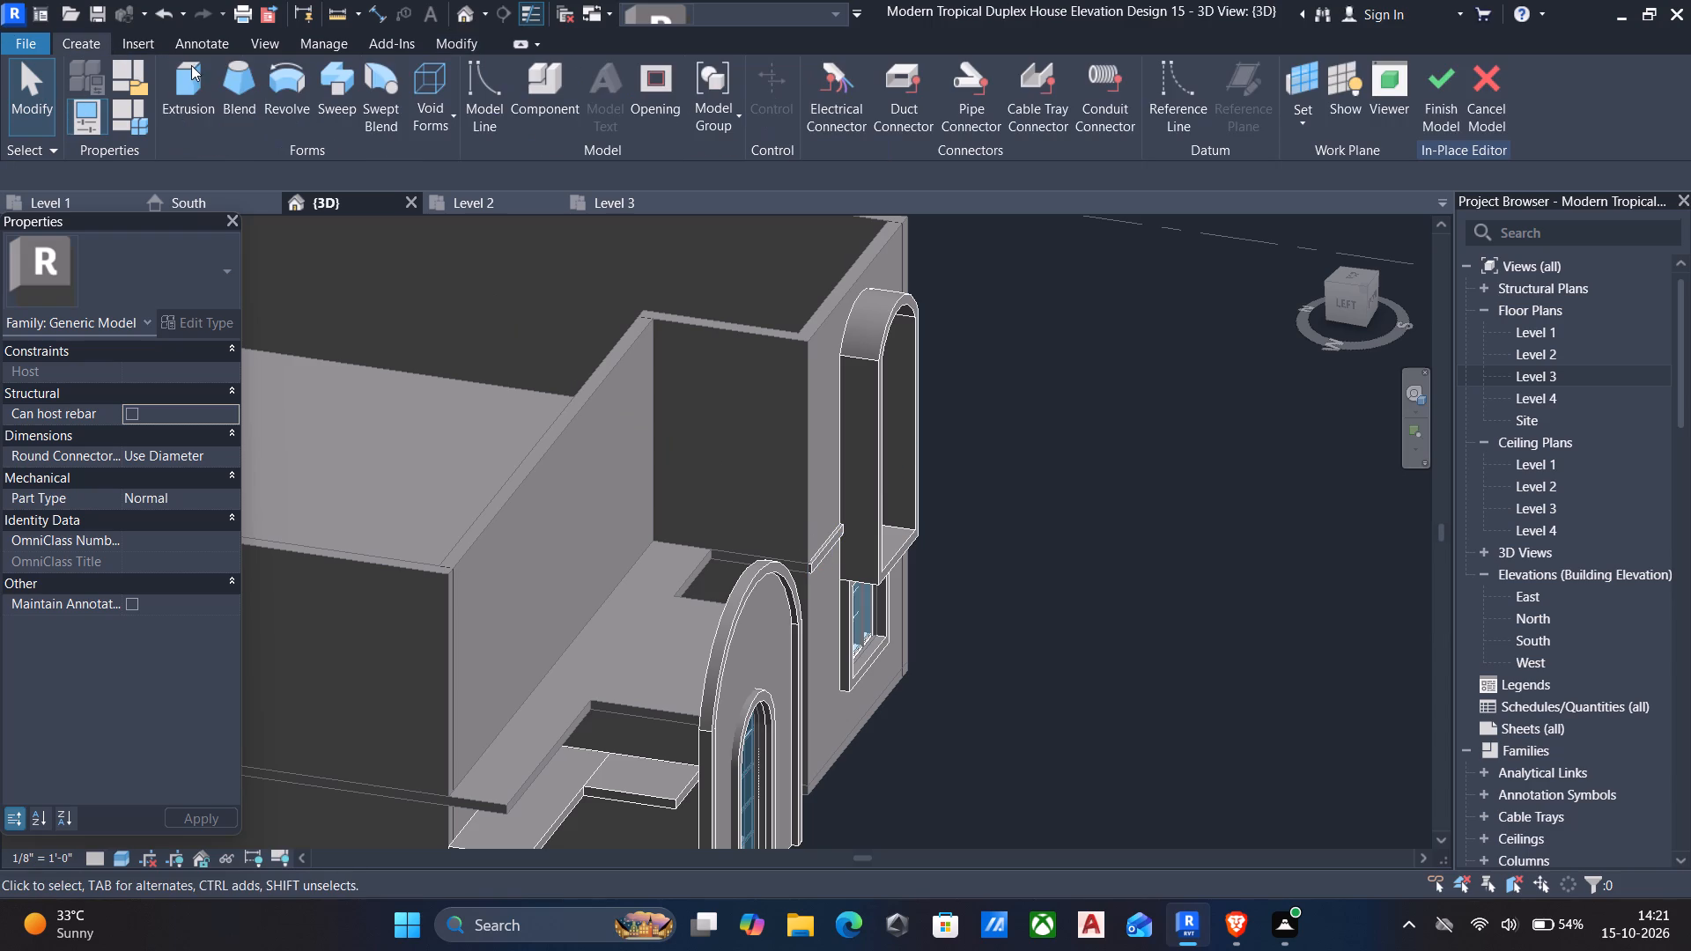
{"action": "left_click", "coordinate": [188, 67]}
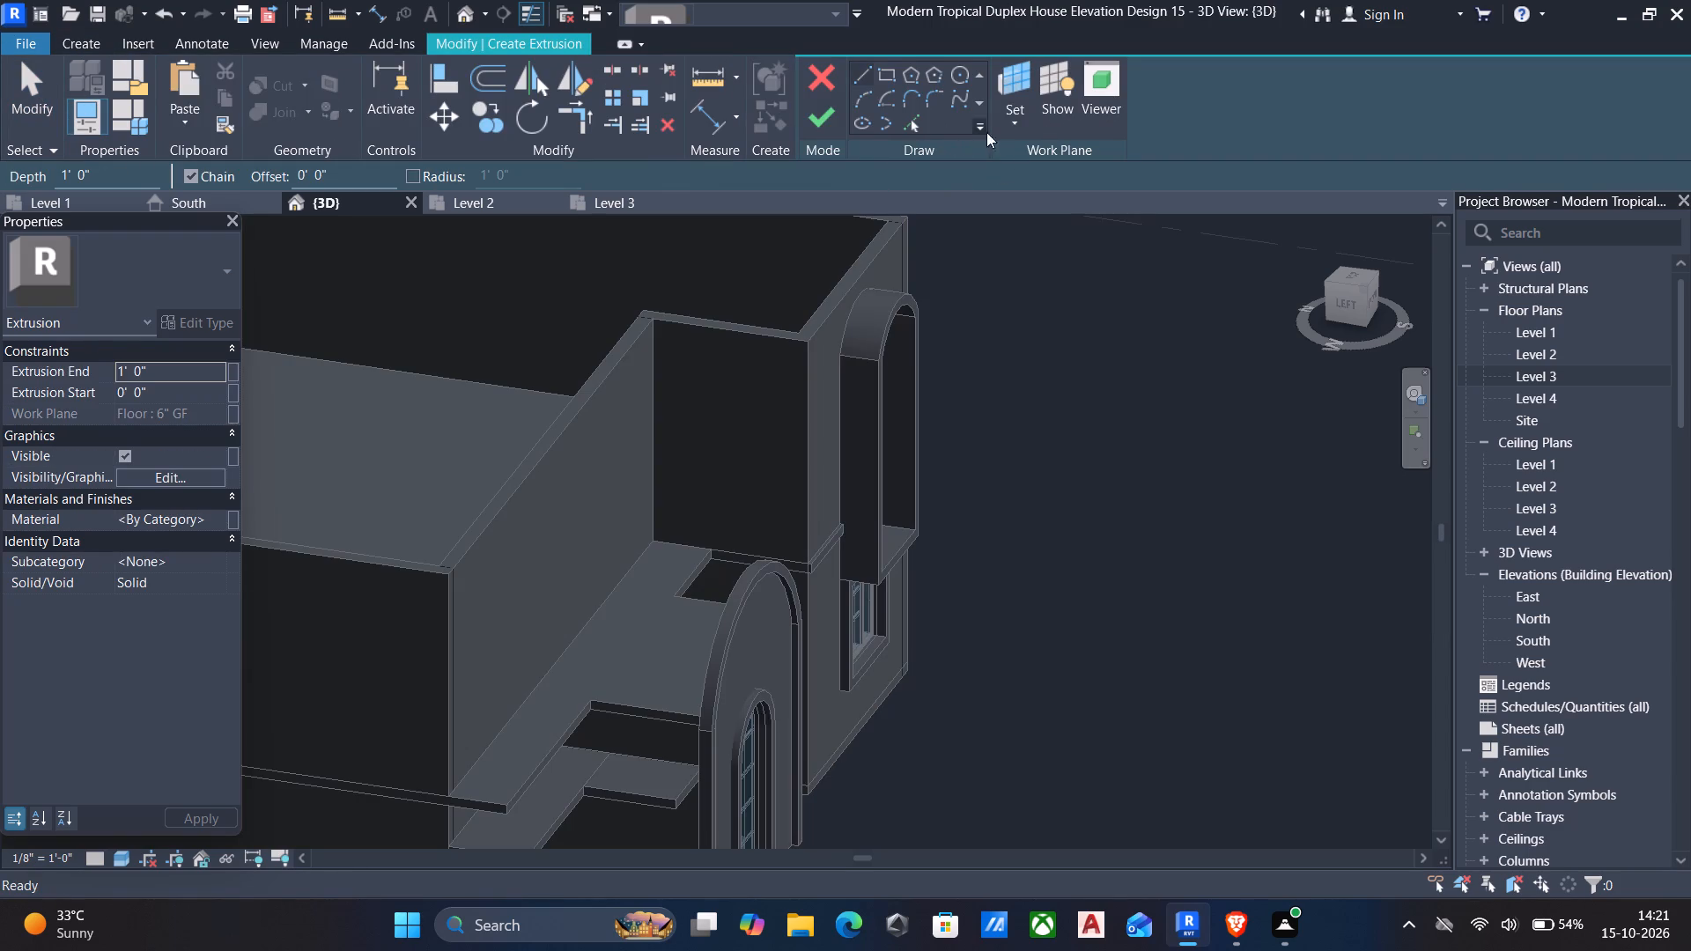
{"action": "left_click", "coordinate": [1014, 119]}
{"action": "left_click", "coordinate": [1060, 201]}
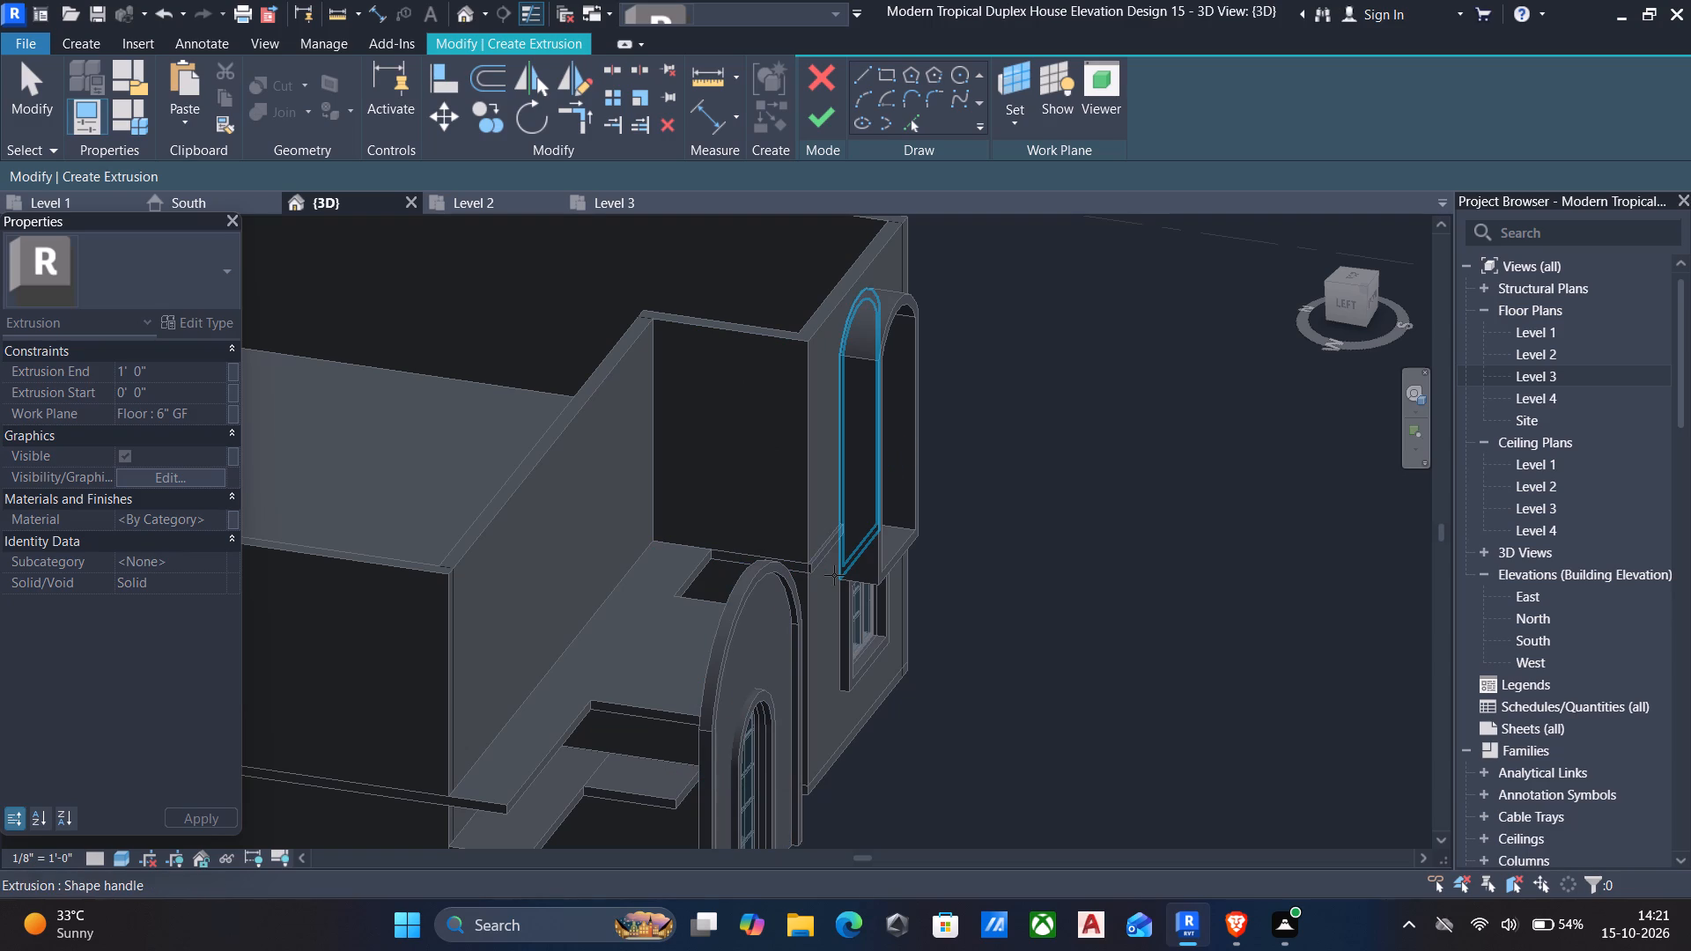
{"action": "middle_click_drag", "start_coordinate": [834, 575], "coordinate": [801, 528], "text": "shift"}
{"action": "scroll", "coordinate": [768, 553], "scroll_direction": "up", "scroll_amount": 3}
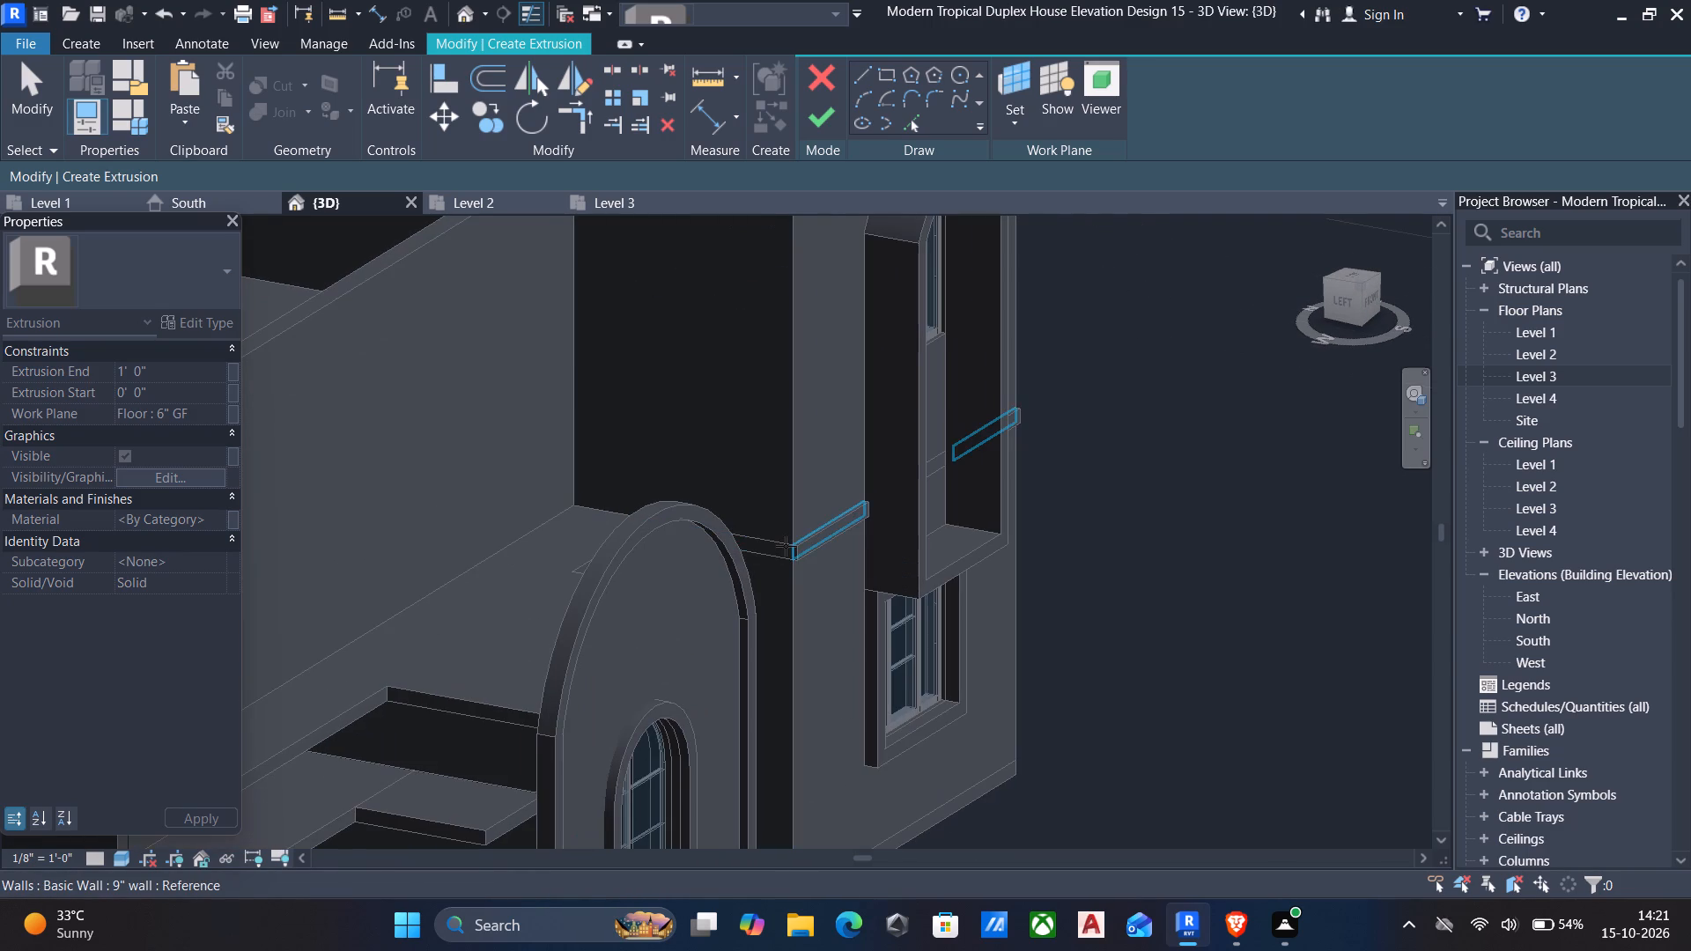
{"action": "left_click", "coordinate": [781, 549]}
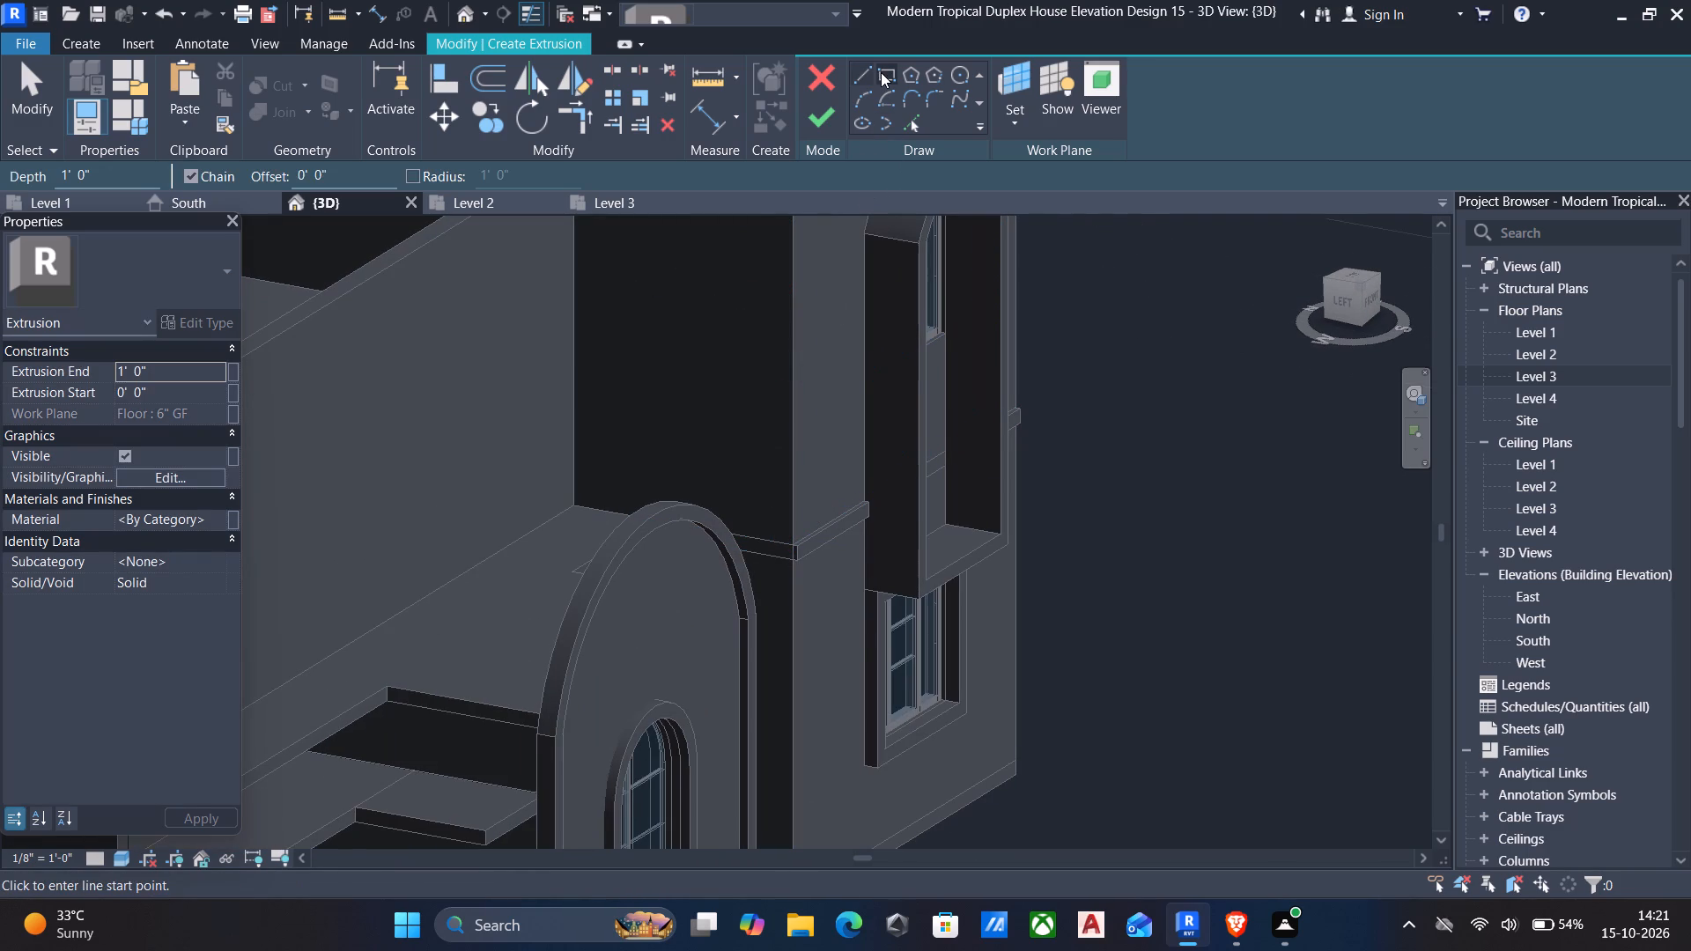
{"action": "left_click", "coordinate": [881, 72]}
{"action": "scroll", "coordinate": [798, 633], "scroll_direction": "up", "scroll_amount": 5}
{"action": "scroll", "coordinate": [785, 530], "scroll_direction": "up", "scroll_amount": 4}
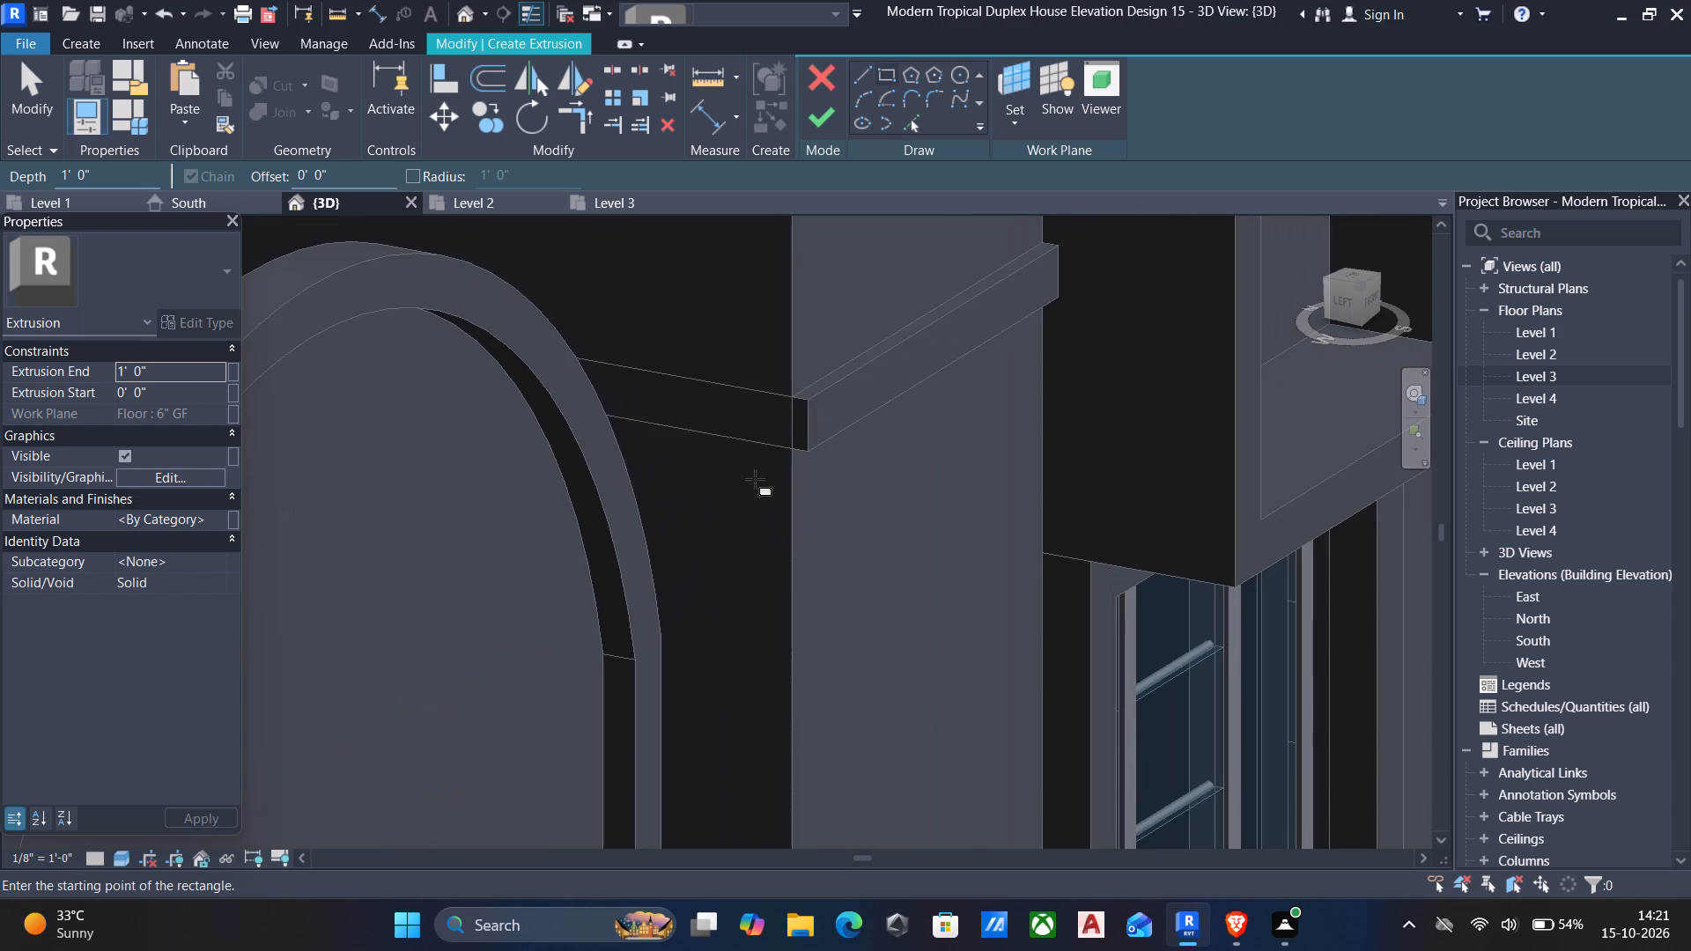
{"action": "left_click", "coordinate": [794, 453]}
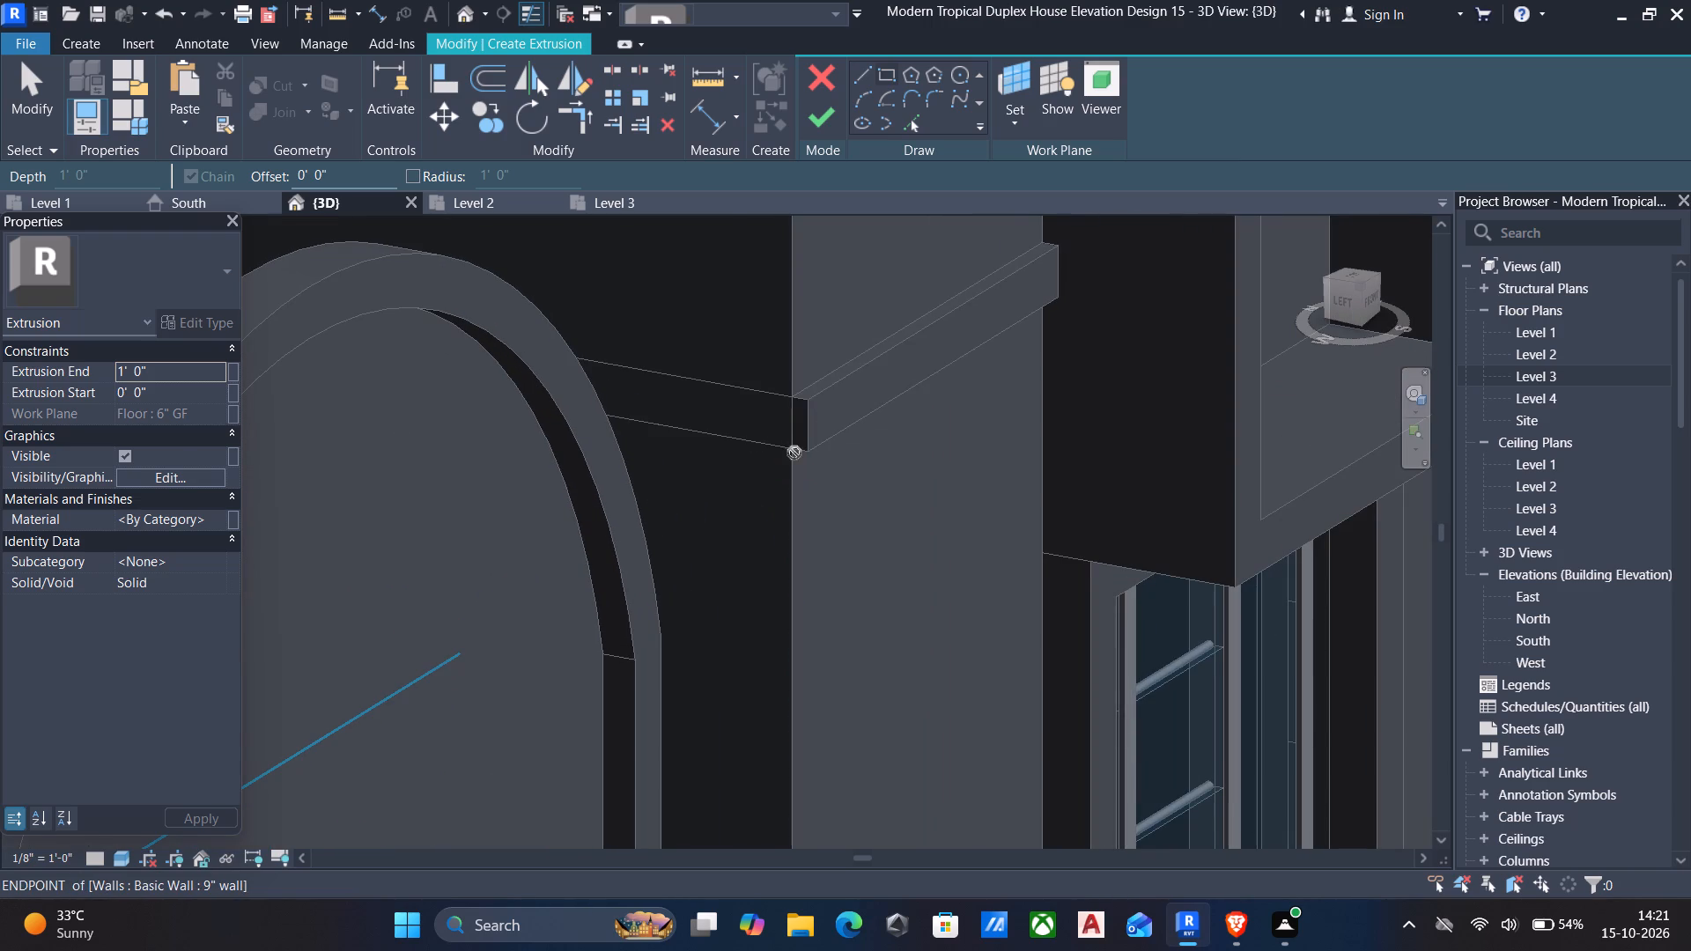
{"action": "left_click", "coordinate": [714, 386]}
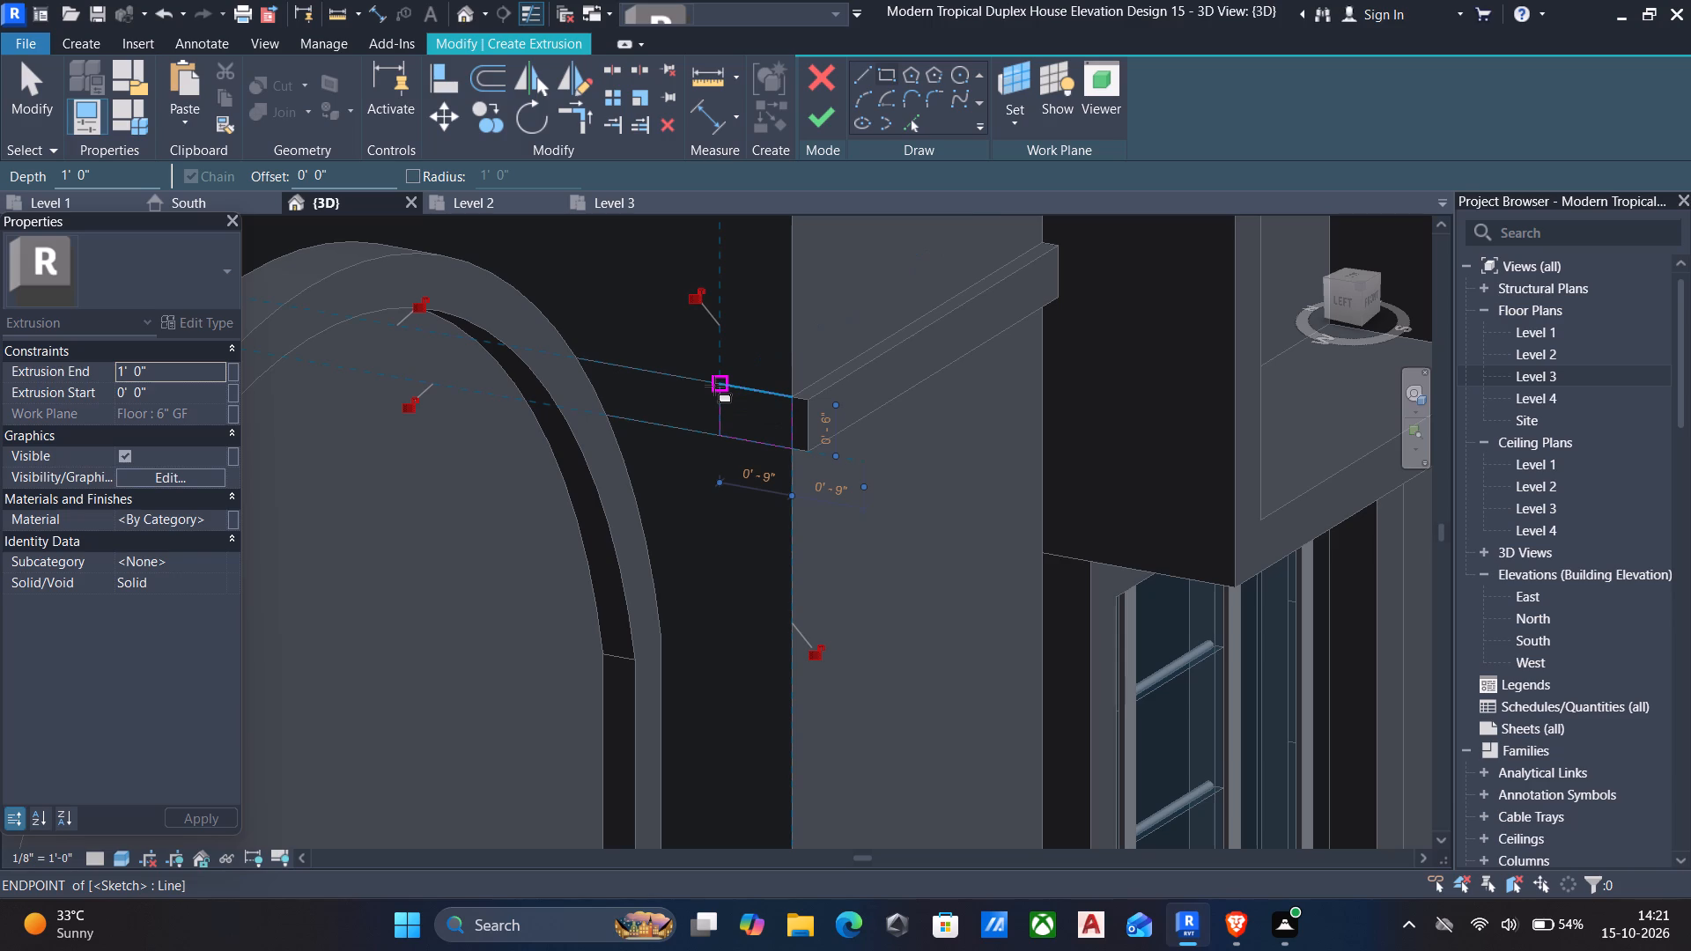
{"action": "key", "text": "Escape"}
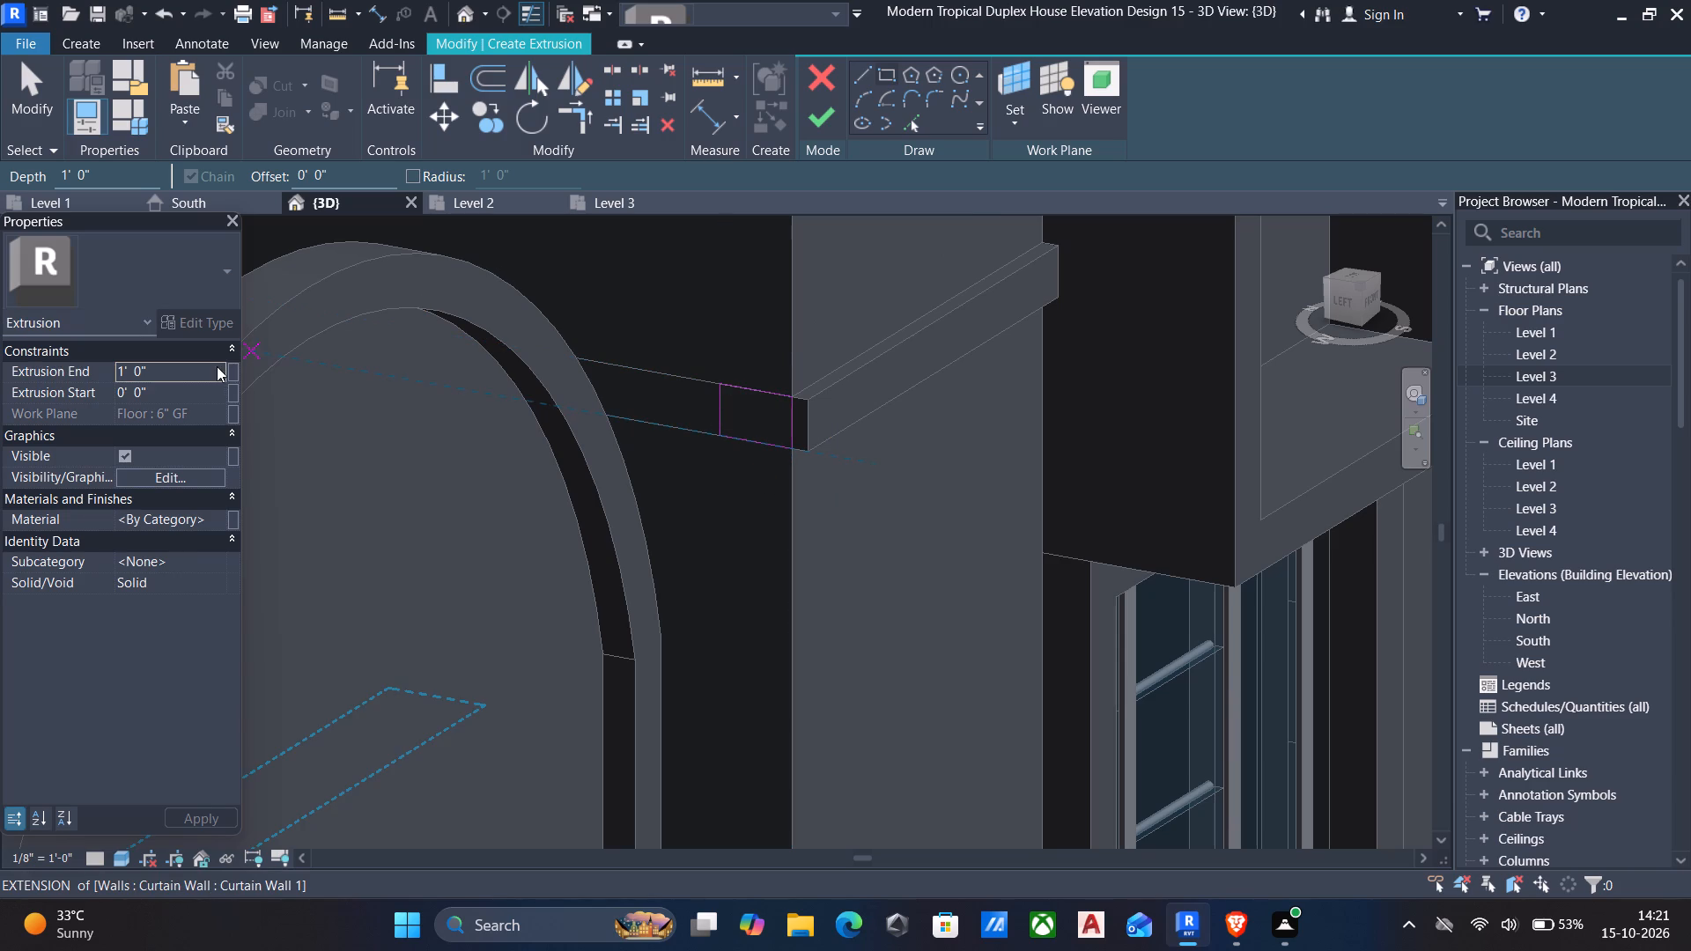
Set the return band's extrusion end to 2".
{"action": "left_click", "coordinate": [215, 368]}
{"action": "type", "text": "2\""}
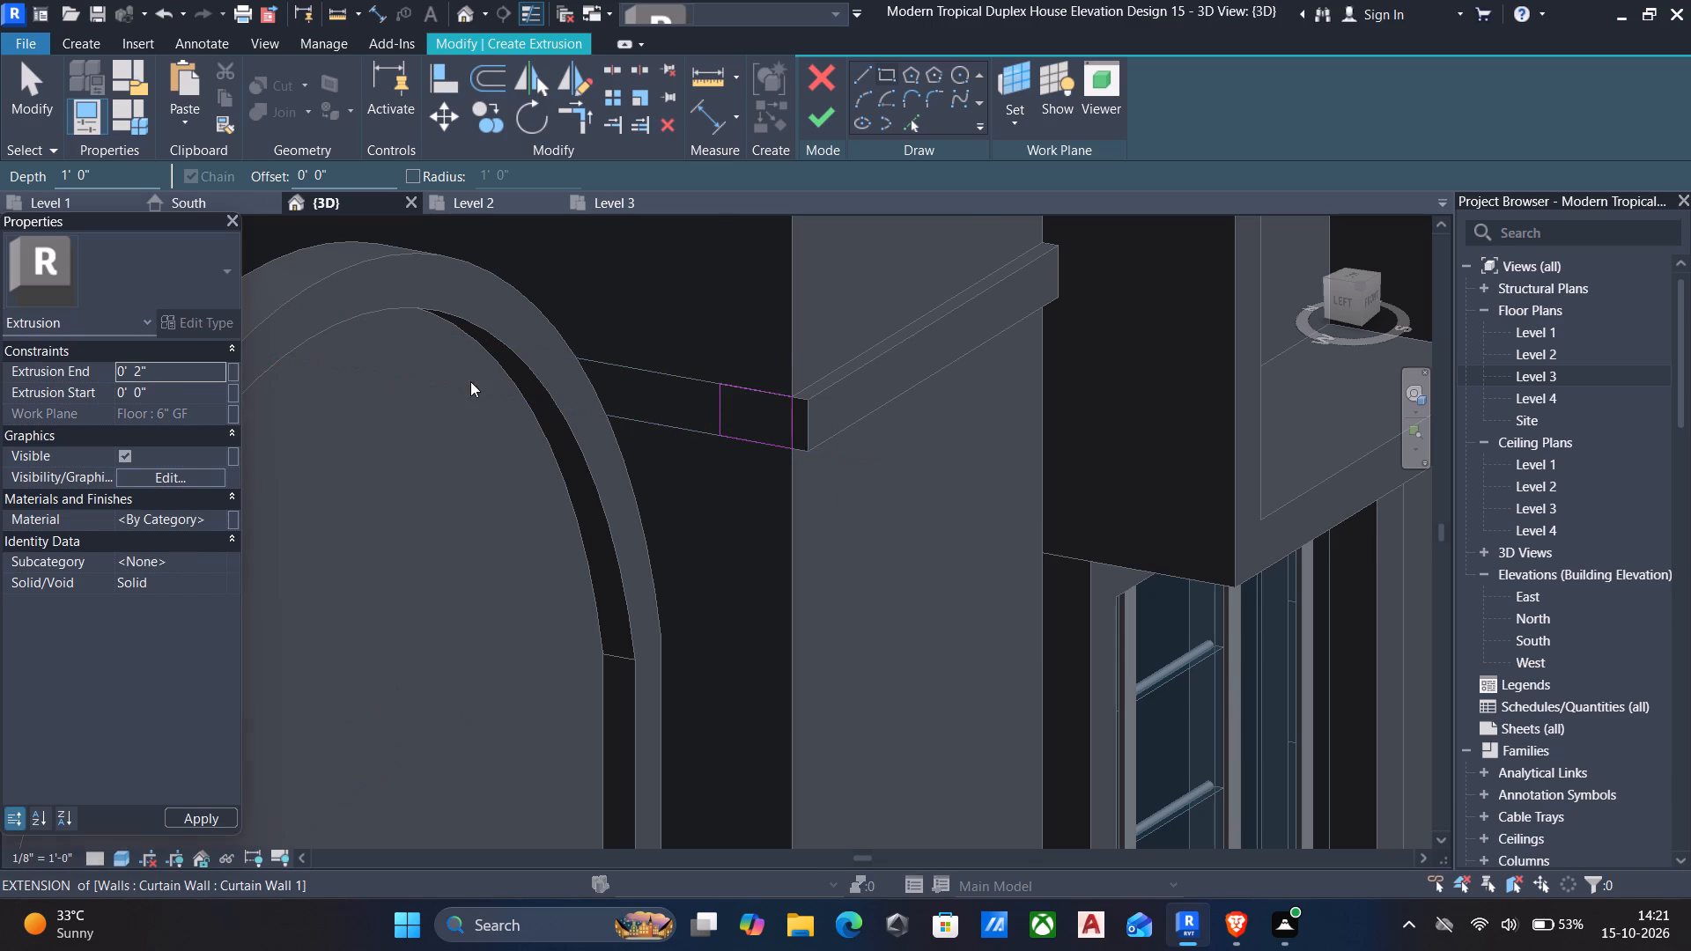
Finish the return band's extrusion sketch and complete the in-place model.
{"action": "left_click", "coordinate": [811, 121]}
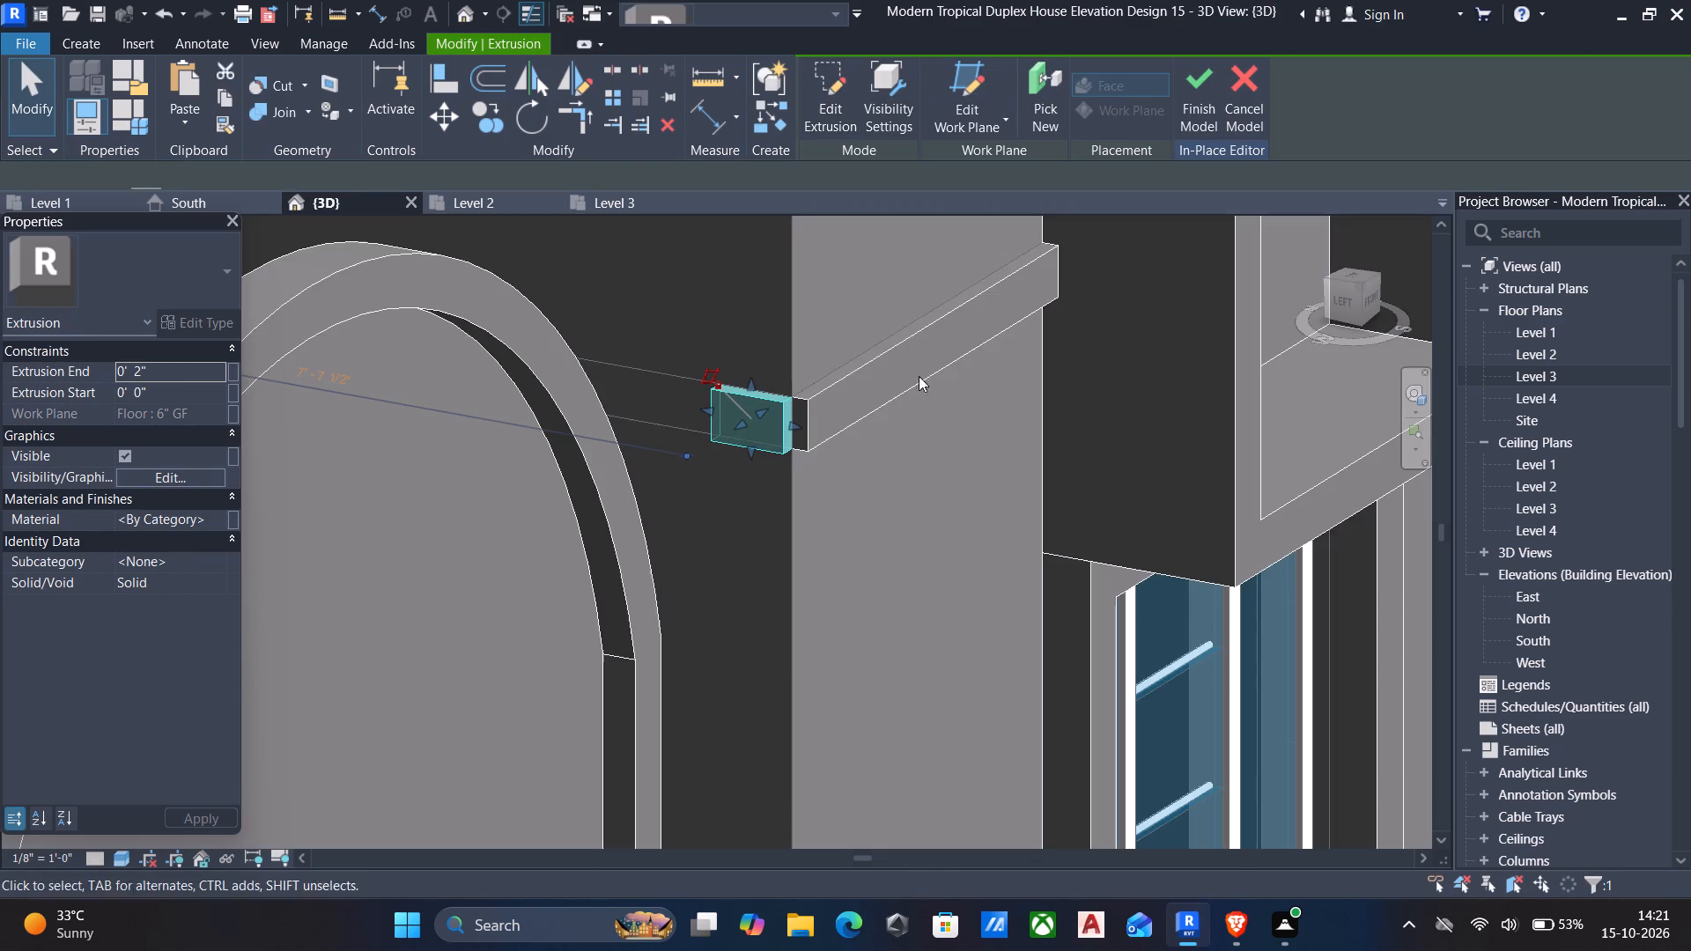
{"action": "middle_click_drag", "start_coordinate": [925, 390], "coordinate": [950, 531], "text": "shift"}
{"action": "scroll", "coordinate": [949, 534], "scroll_direction": "down", "scroll_amount": 2, "text": "shift"}
{"action": "middle_click_drag", "start_coordinate": [899, 520], "coordinate": [820, 476], "text": "shift"}
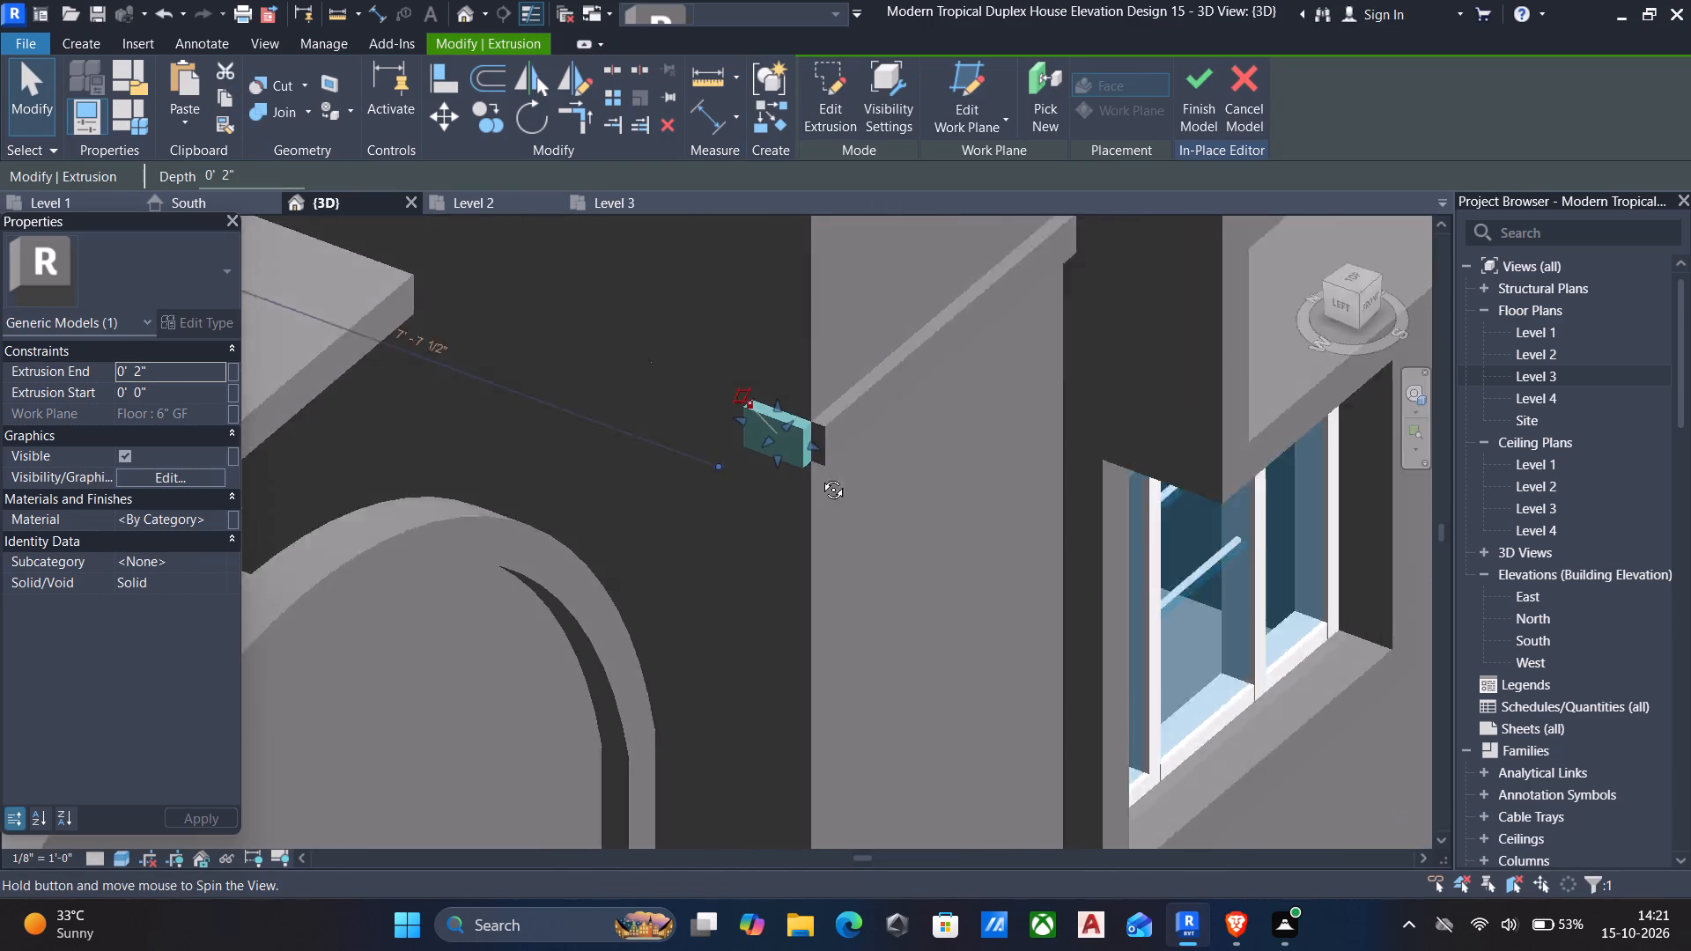
{"action": "middle_click_drag", "start_coordinate": [820, 476], "coordinate": [728, 248], "text": "shift"}
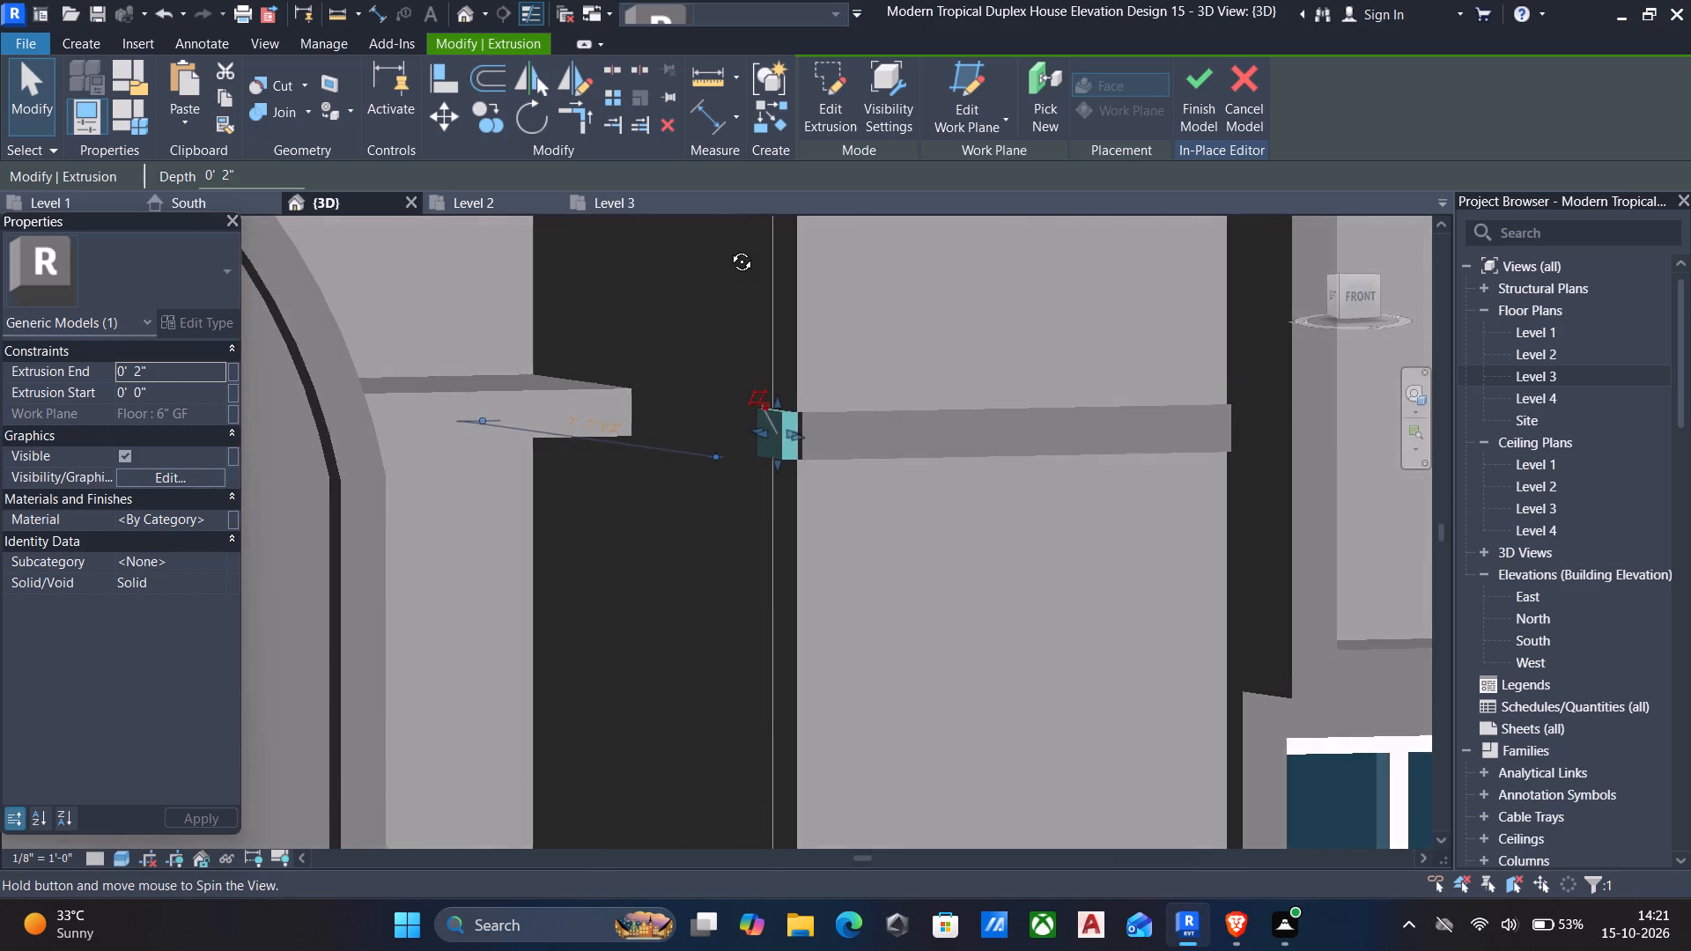
{"action": "middle_click_drag", "start_coordinate": [728, 248], "coordinate": [678, 240], "text": "shift"}
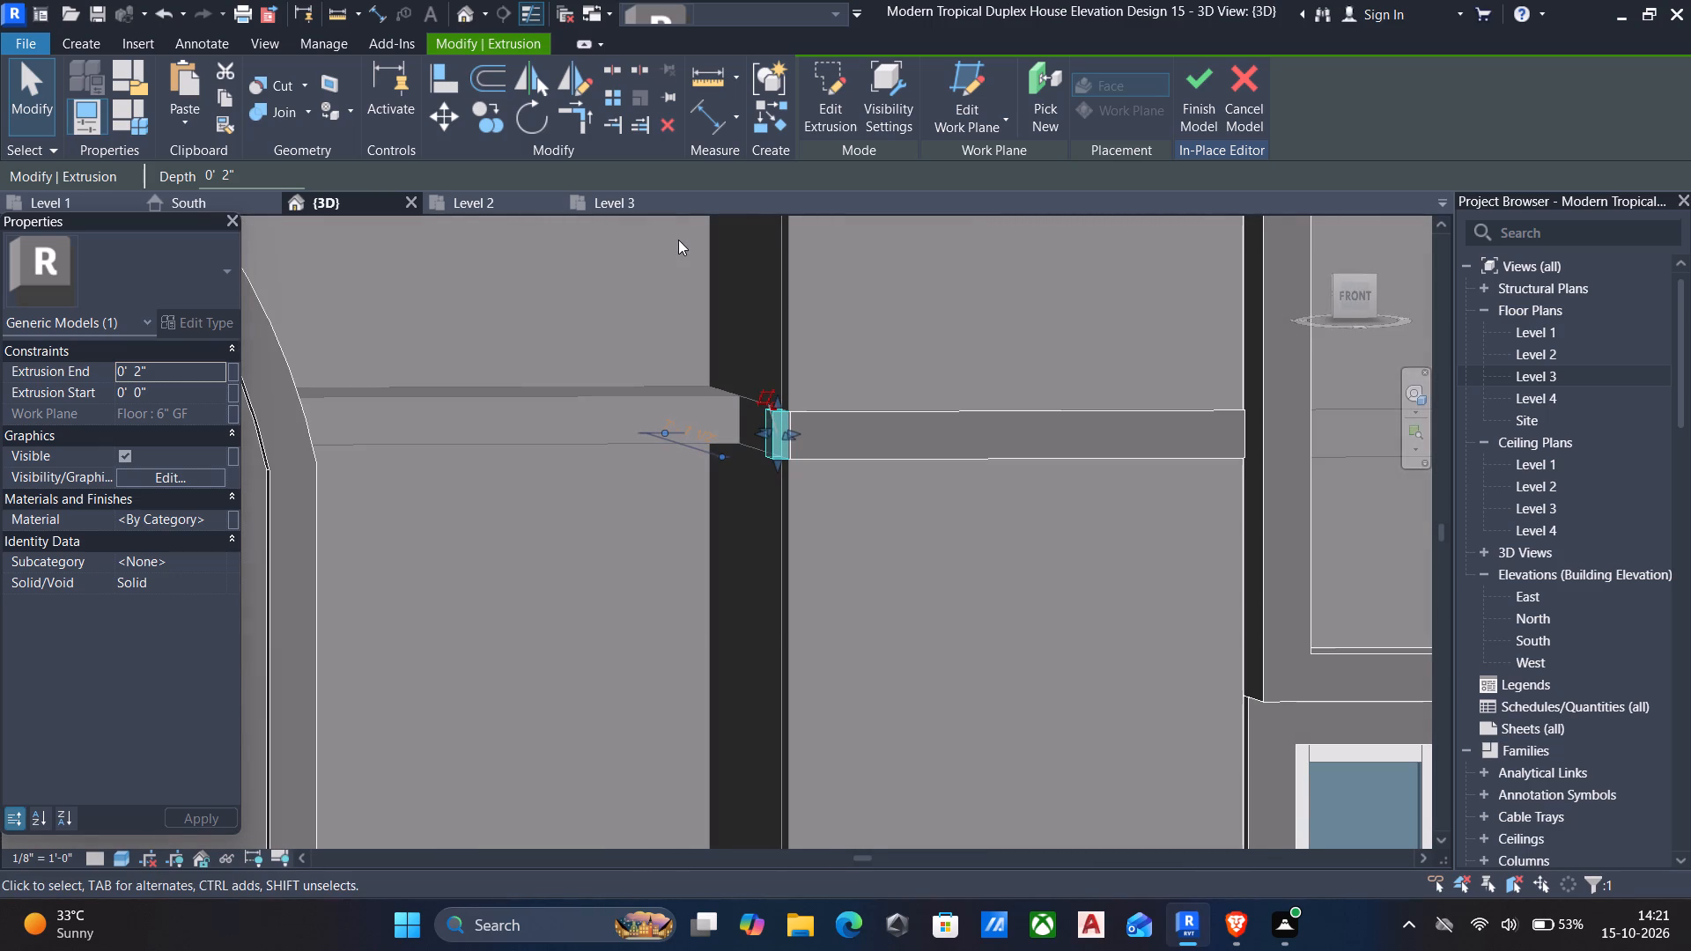
{"action": "scroll", "coordinate": [618, 344], "scroll_direction": "down", "scroll_amount": 6}
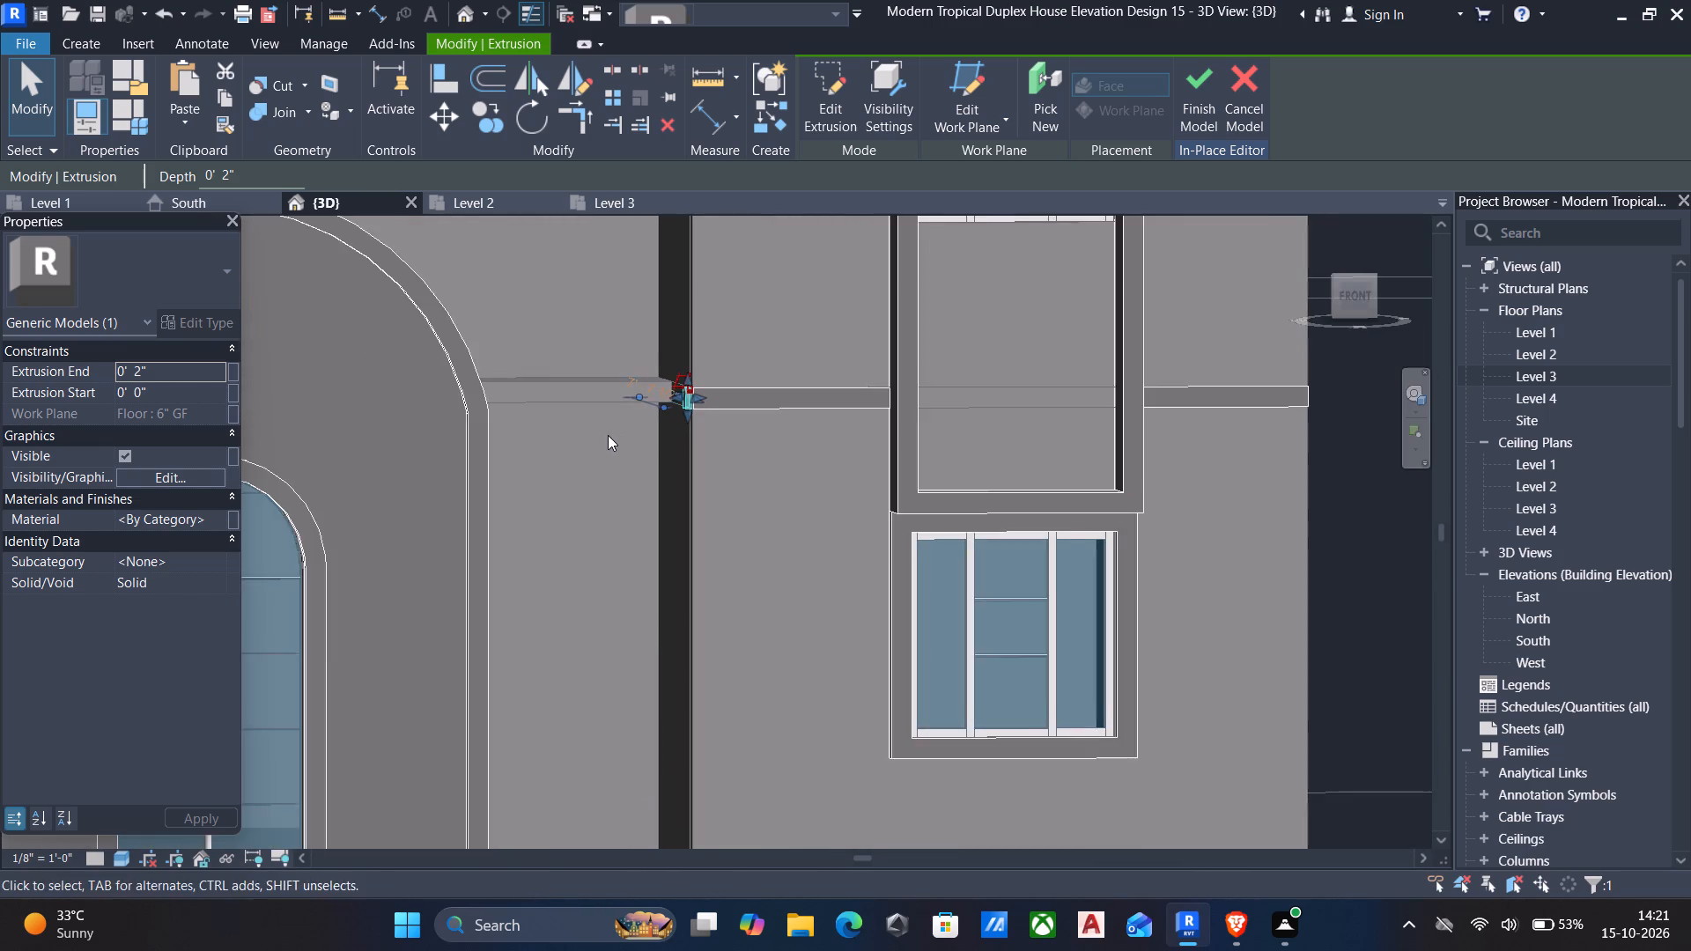
{"action": "middle_click_drag", "start_coordinate": [605, 436], "coordinate": [711, 411]}
{"action": "key", "text": "Escape"}
{"action": "middle_click_drag", "start_coordinate": [690, 414], "coordinate": [654, 468], "text": "shift"}
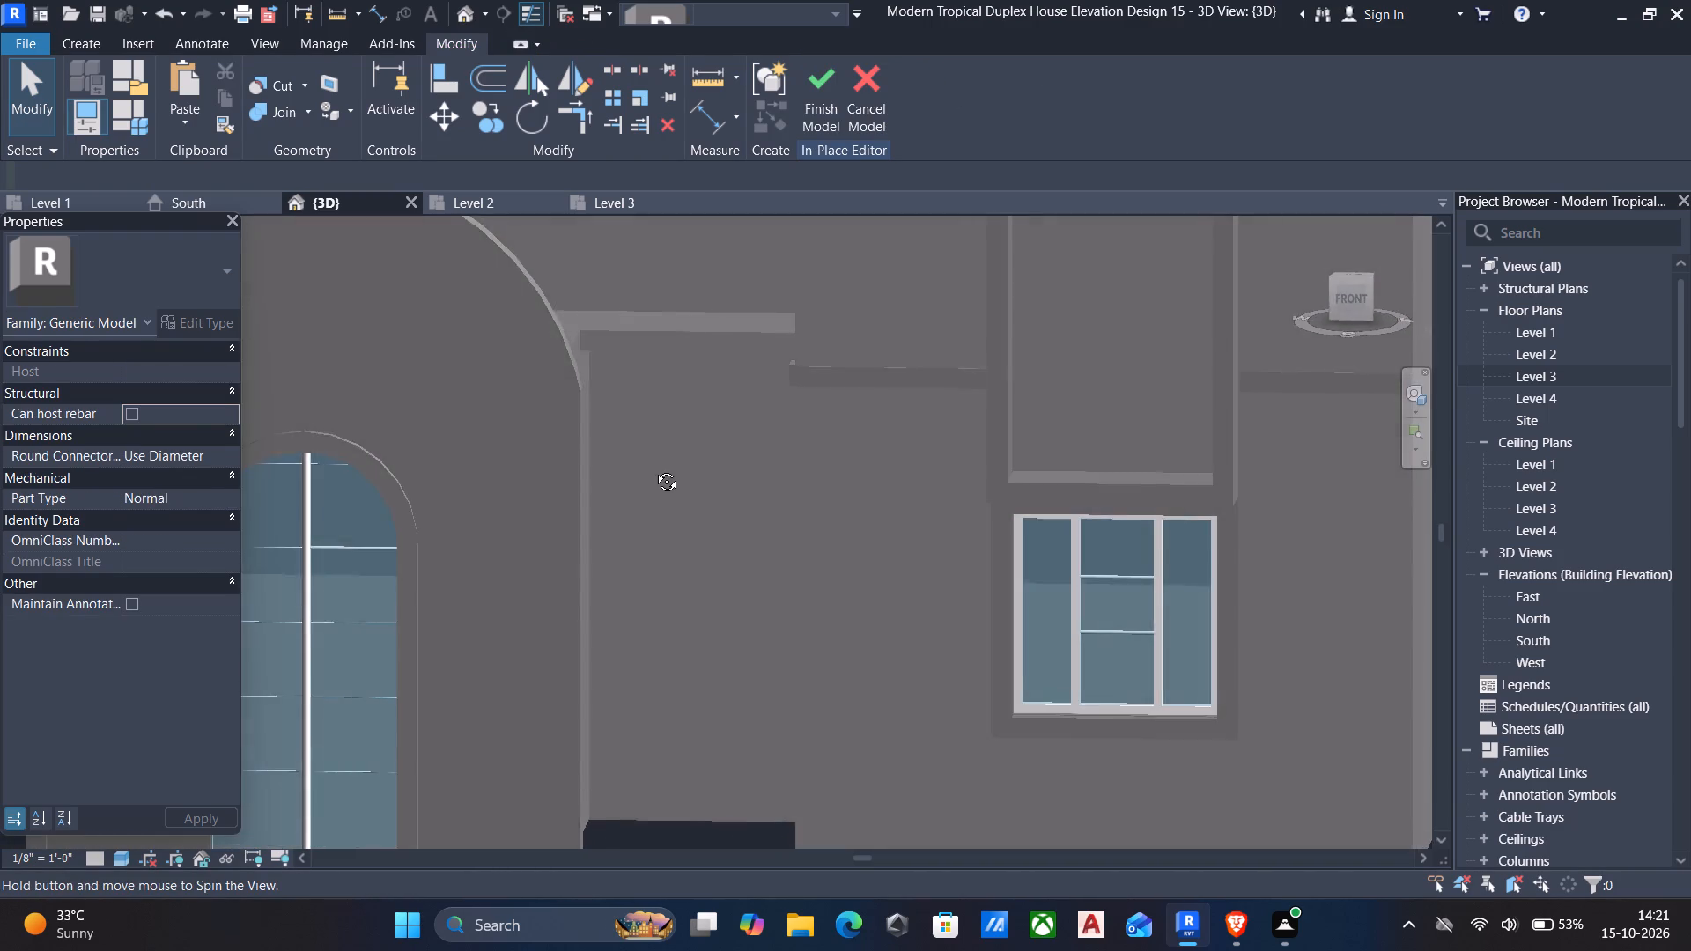
{"action": "middle_click_drag", "start_coordinate": [654, 468], "coordinate": [723, 391], "text": "shift"}
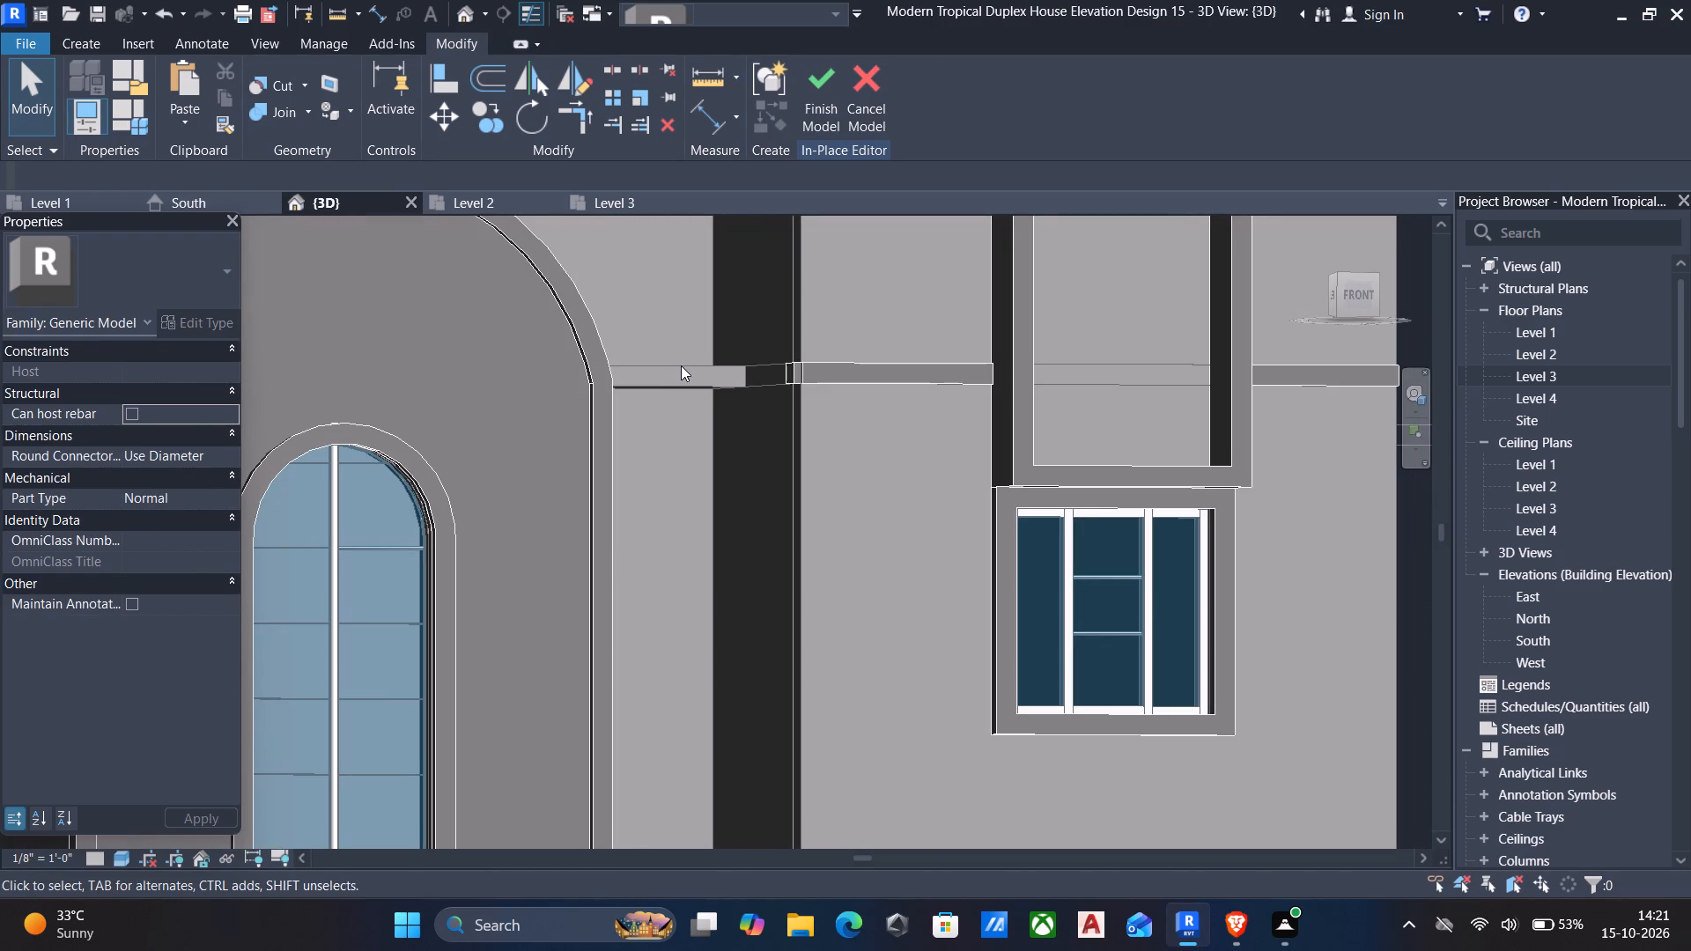
{"action": "left_click", "coordinate": [685, 369]}
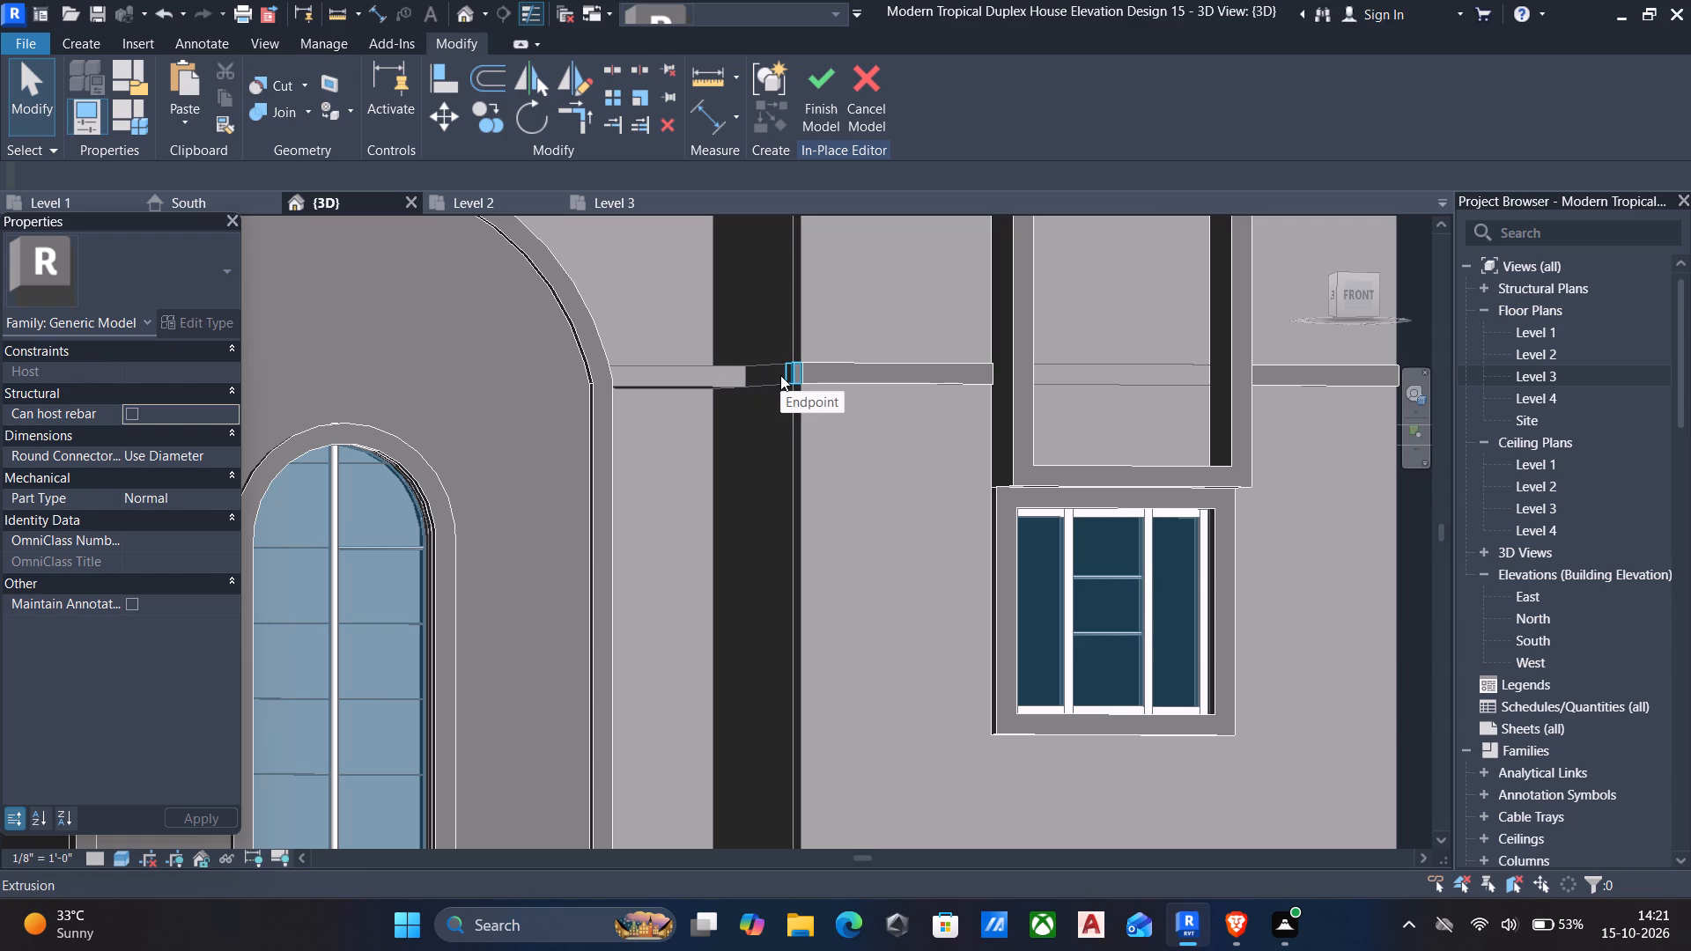
{"action": "left_click", "coordinate": [820, 93]}
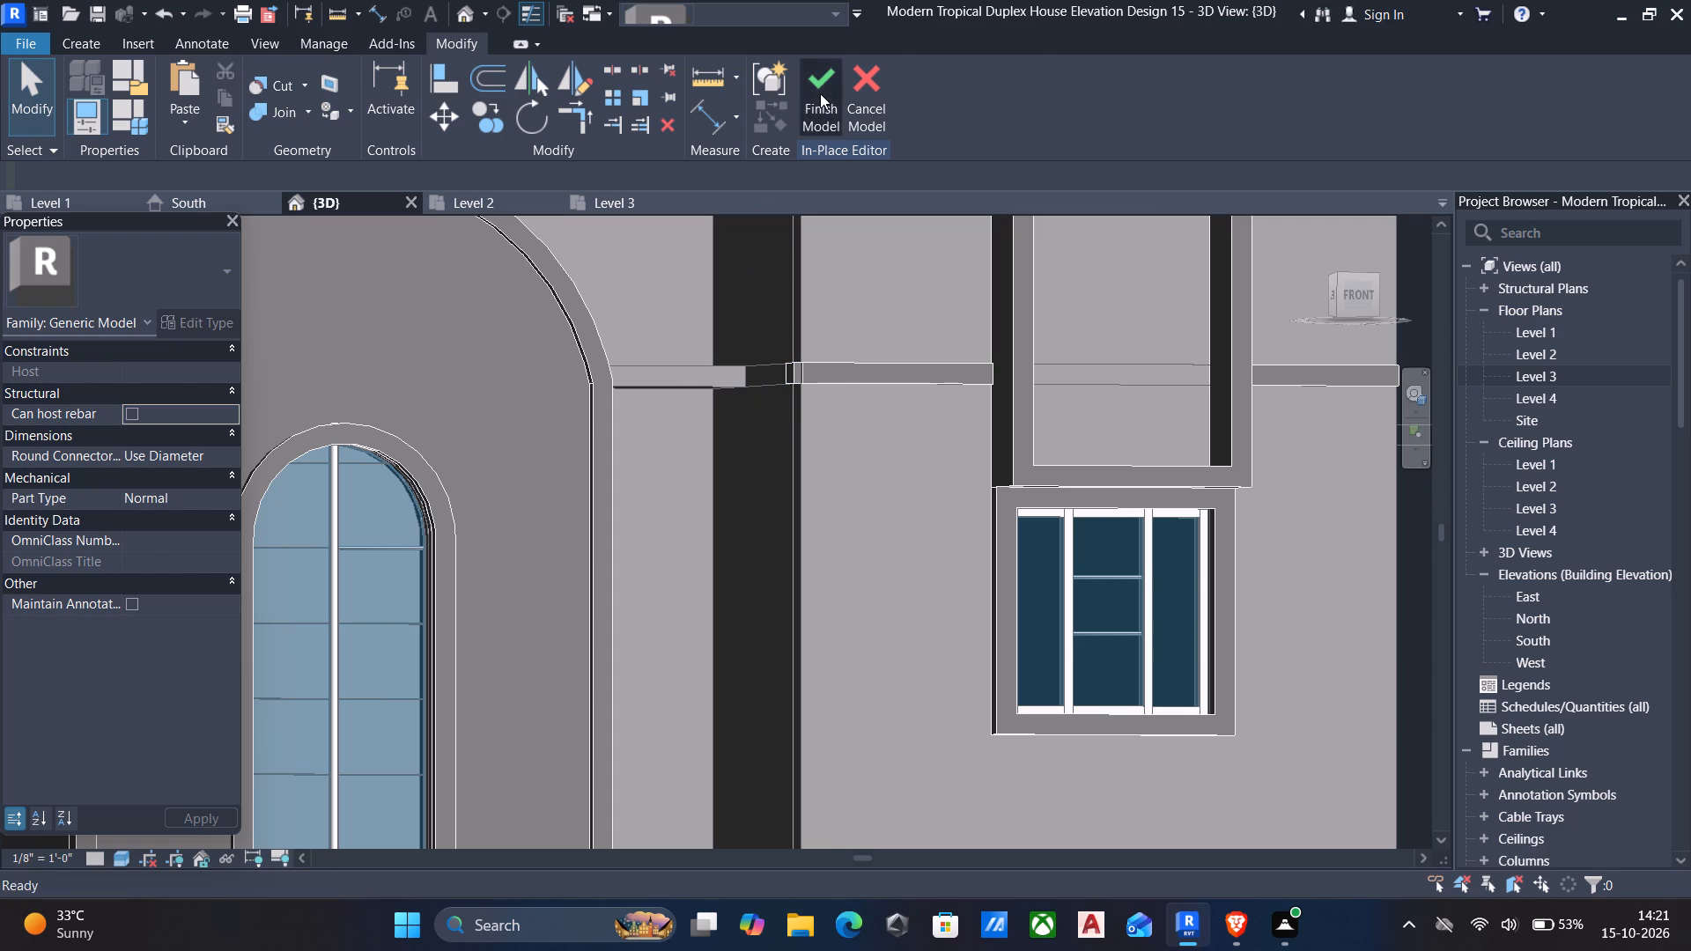
In the Level 3 plan, edit the 6" GF floor boundary, moving the entrance recess's back edge to the nearby wall face, and attach the walls.
{"action": "left_click", "coordinate": [718, 371]}
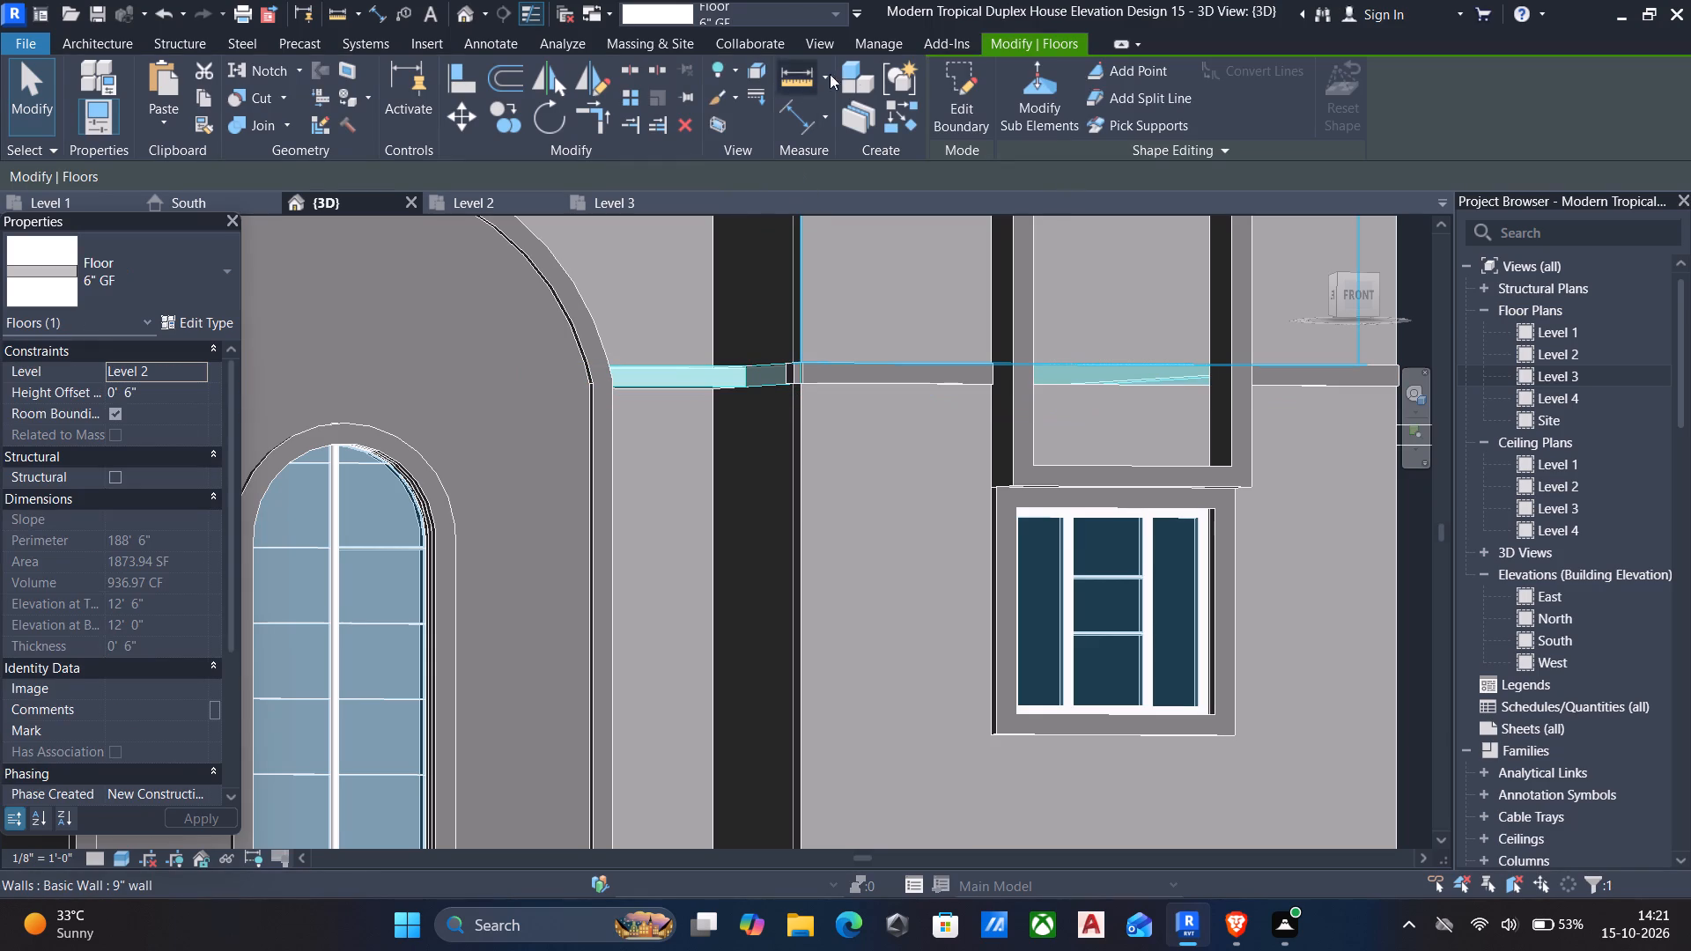
{"action": "left_click", "coordinate": [957, 100]}
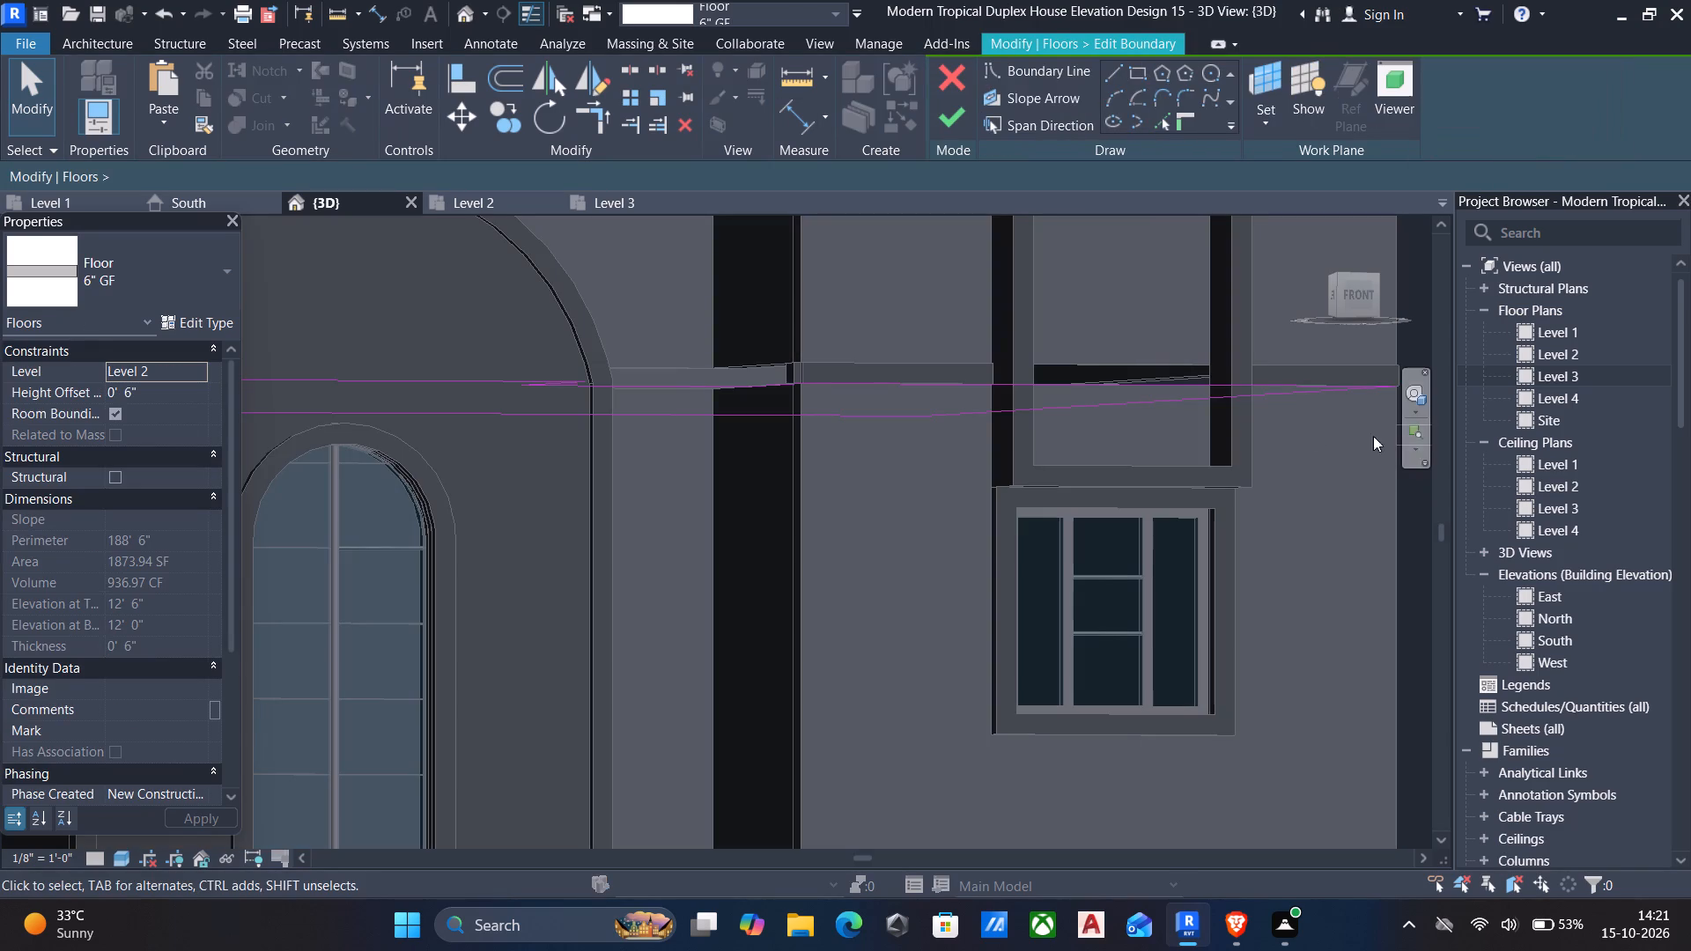
{"action": "double_click", "coordinate": [1593, 368]}
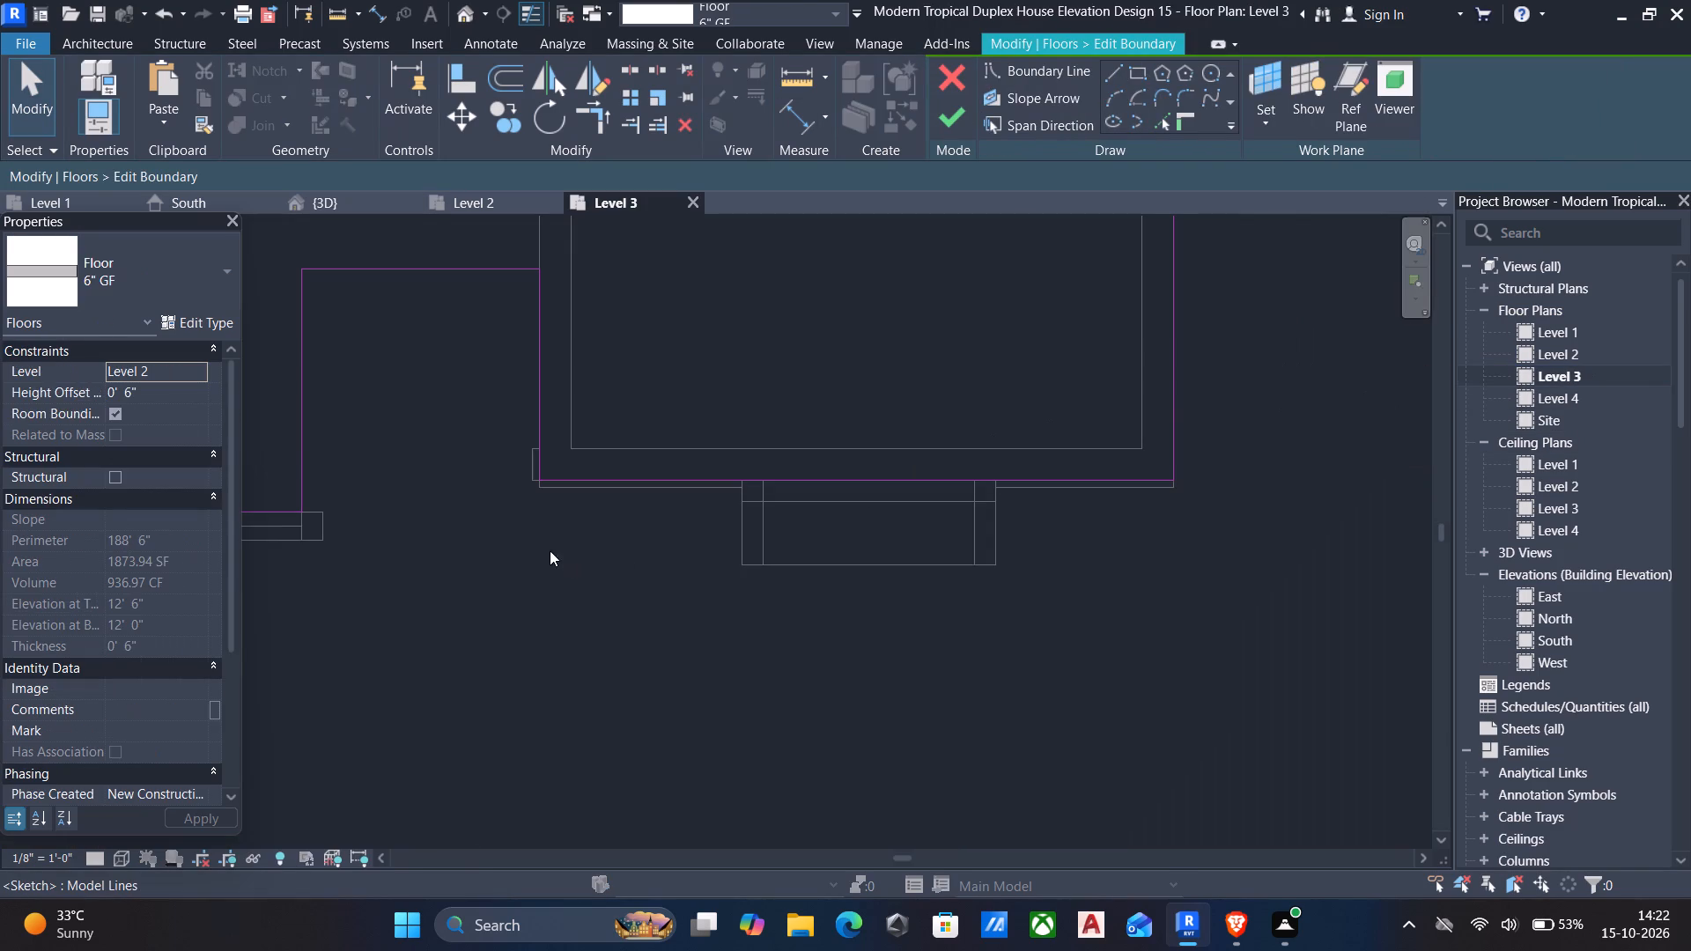
{"action": "middle_click_drag", "start_coordinate": [514, 457], "coordinate": [879, 624]}
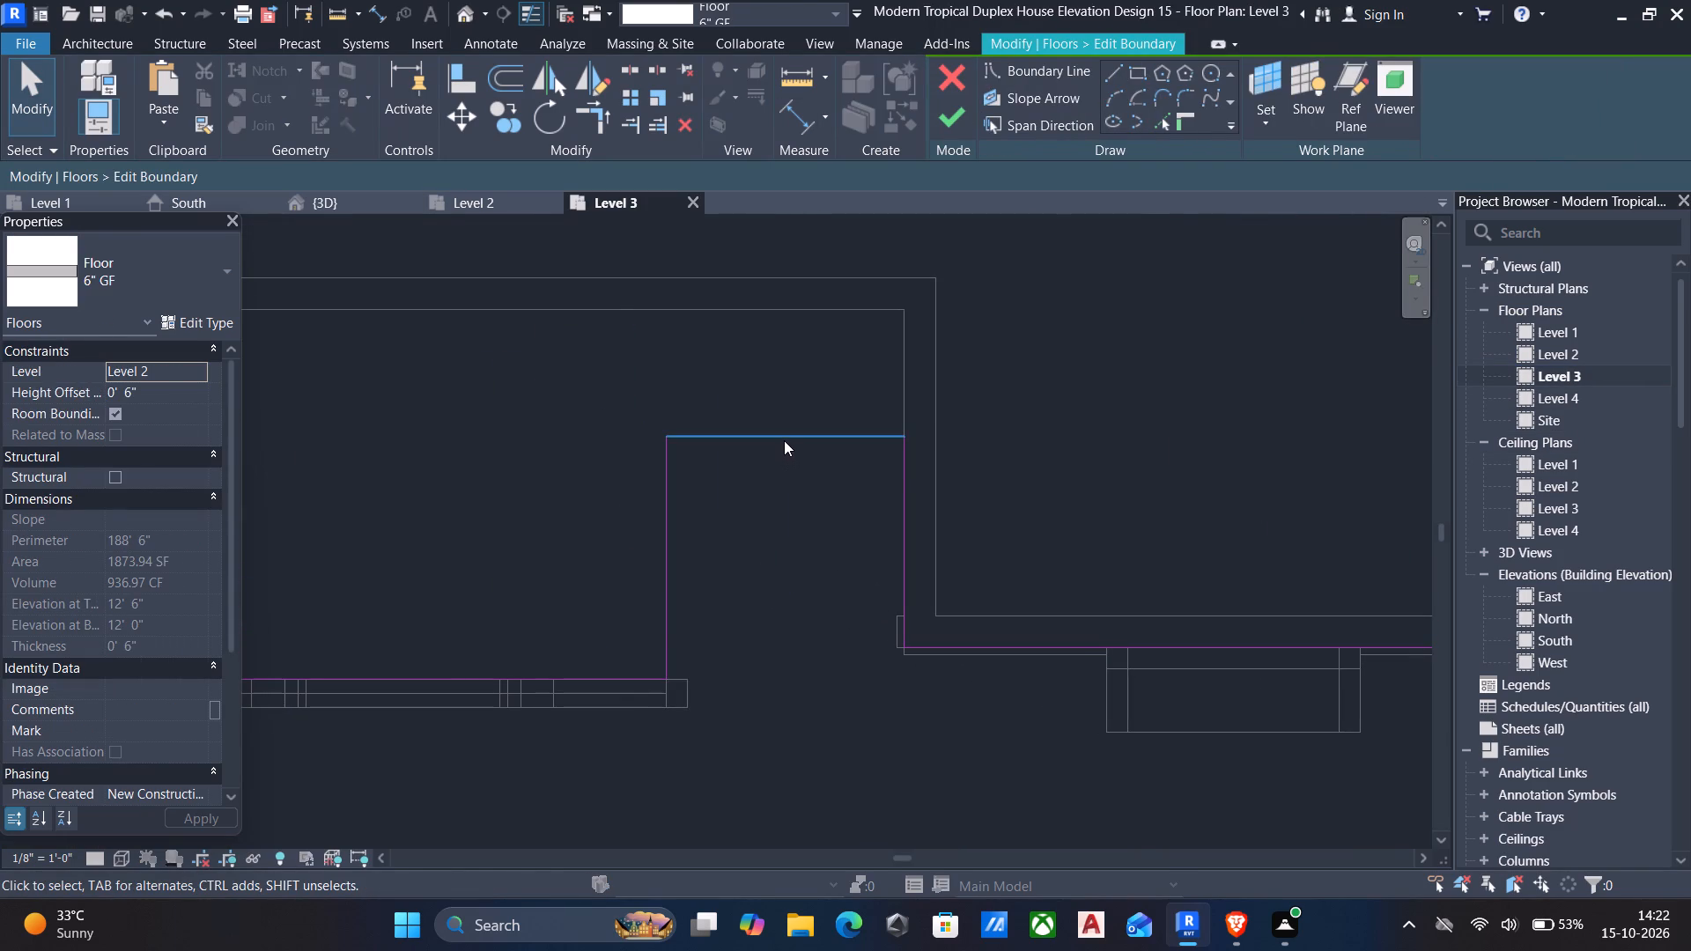
{"action": "left_click", "coordinate": [784, 440]}
{"action": "key", "text": "Up"}
{"action": "key", "text": "Up"}
{"action": "key", "text": "Up"}
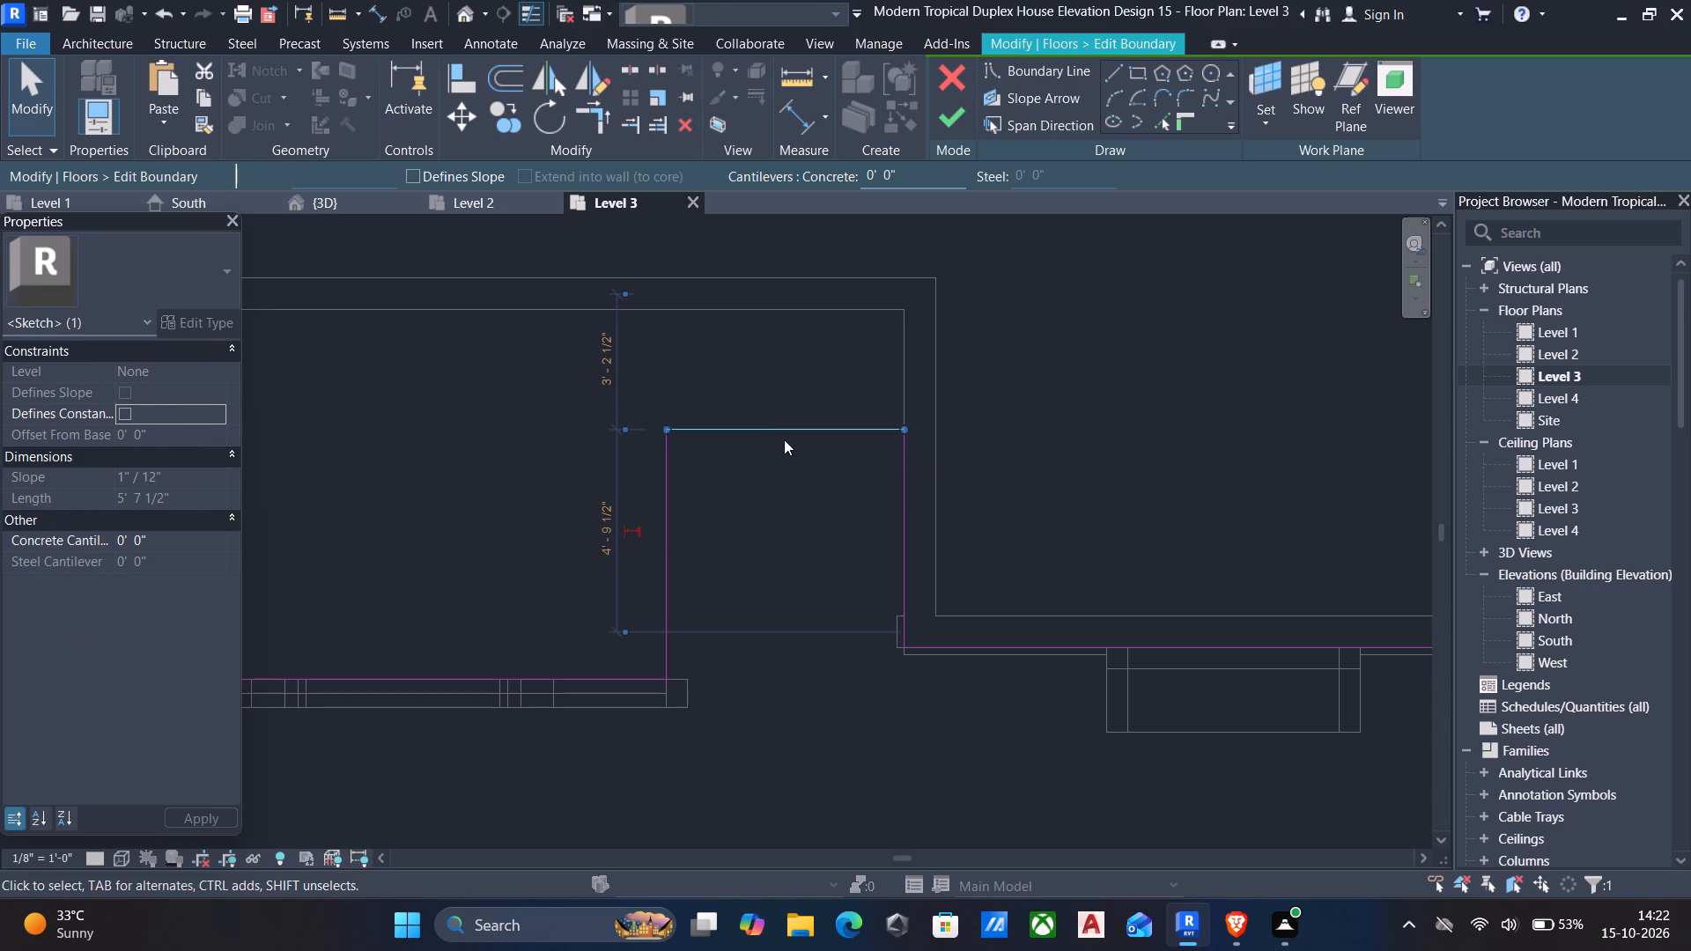
{"action": "key", "text": "Up"}
{"action": "key", "text": "Up"}
{"action": "key", "text": "Up"}
{"action": "key", "text": "Up"}
{"action": "key", "text": "Up"}
{"action": "key", "text": "Up"}
{"action": "key", "text": "Up"}
{"action": "key", "text": "Up"}
{"action": "key", "text": "Up"}
{"action": "key", "text": "Up"}
{"action": "key", "text": "Up"}
{"action": "key", "text": "Up"}
{"action": "key", "text": "Up"}
{"action": "key", "text": "Up"}
{"action": "key", "text": "Up"}
{"action": "key", "text": "Up"}
{"action": "key", "text": "Up"}
{"action": "key", "text": "Up"}
{"action": "key", "text": "Up"}
{"action": "key", "text": "Up"}
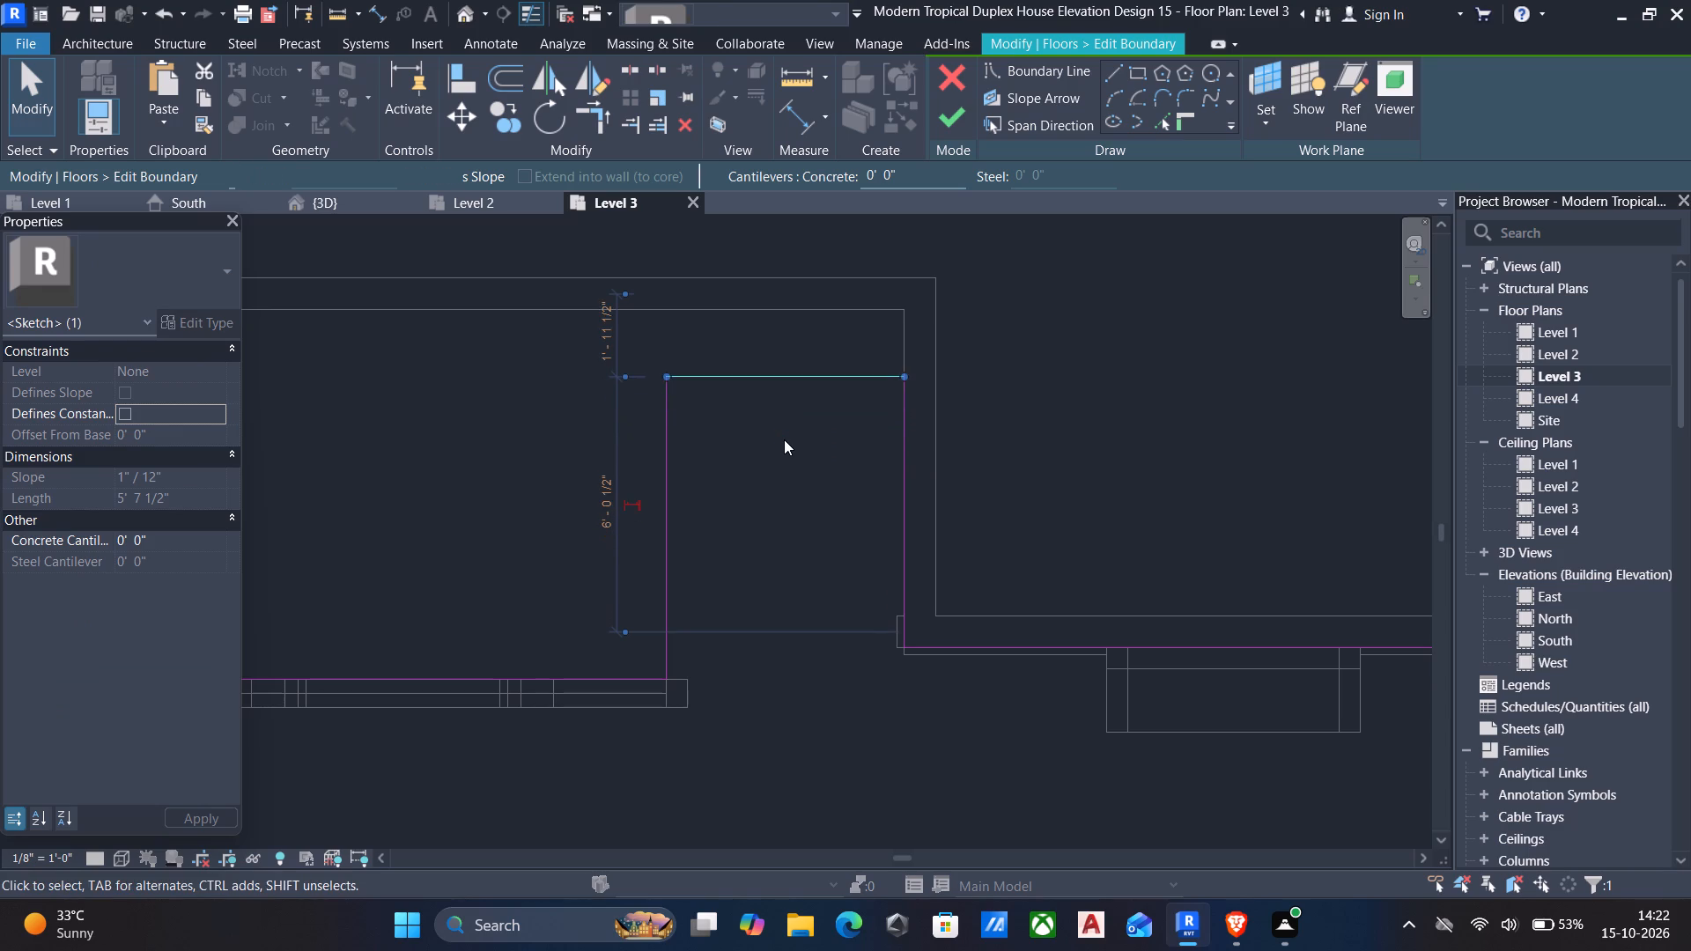
{"action": "key", "text": "Up"}
{"action": "key", "text": "Up"}
{"action": "key", "text": "Up"}
{"action": "key", "text": "Up"}
{"action": "key", "text": "Up"}
{"action": "key", "text": "Up"}
{"action": "key", "text": "Up"}
{"action": "key", "text": "Up"}
{"action": "key", "text": "Up"}
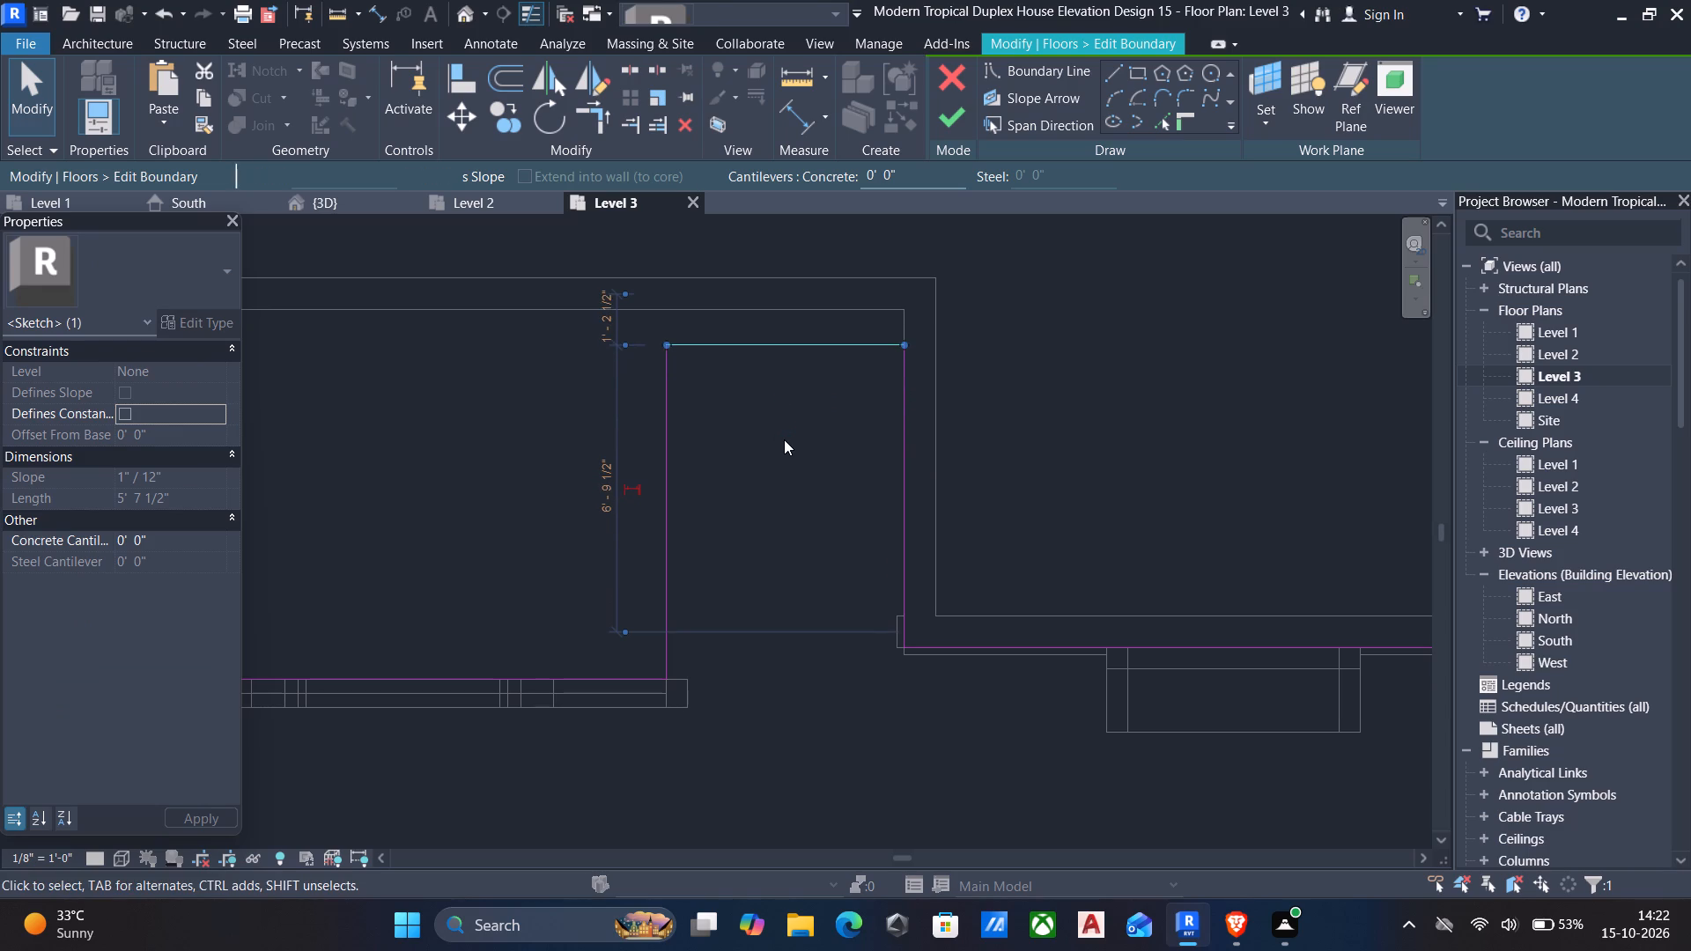
{"action": "key", "text": "Up"}
{"action": "key", "text": "Up"}
{"action": "key", "text": "Up"}
{"action": "key", "text": "Up"}
{"action": "key", "text": "Up"}
{"action": "key", "text": "Up"}
{"action": "key", "text": "Up"}
{"action": "key", "text": "Up"}
{"action": "key", "text": "Up"}
{"action": "key", "text": "Up"}
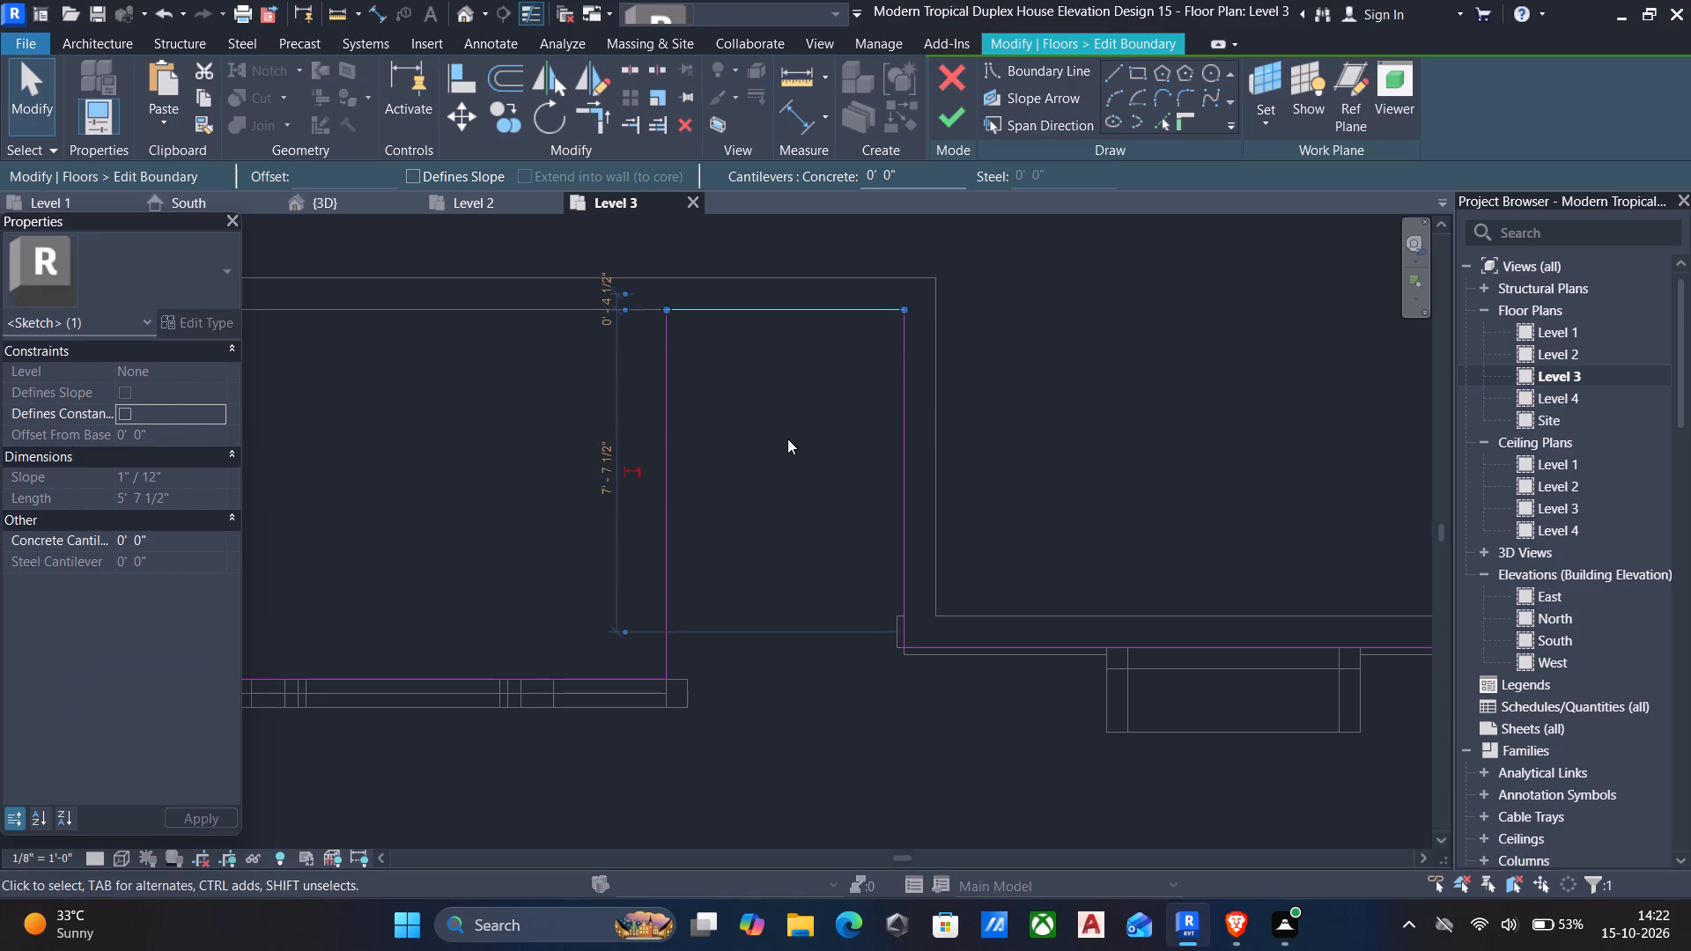
{"action": "left_click", "coordinate": [952, 111]}
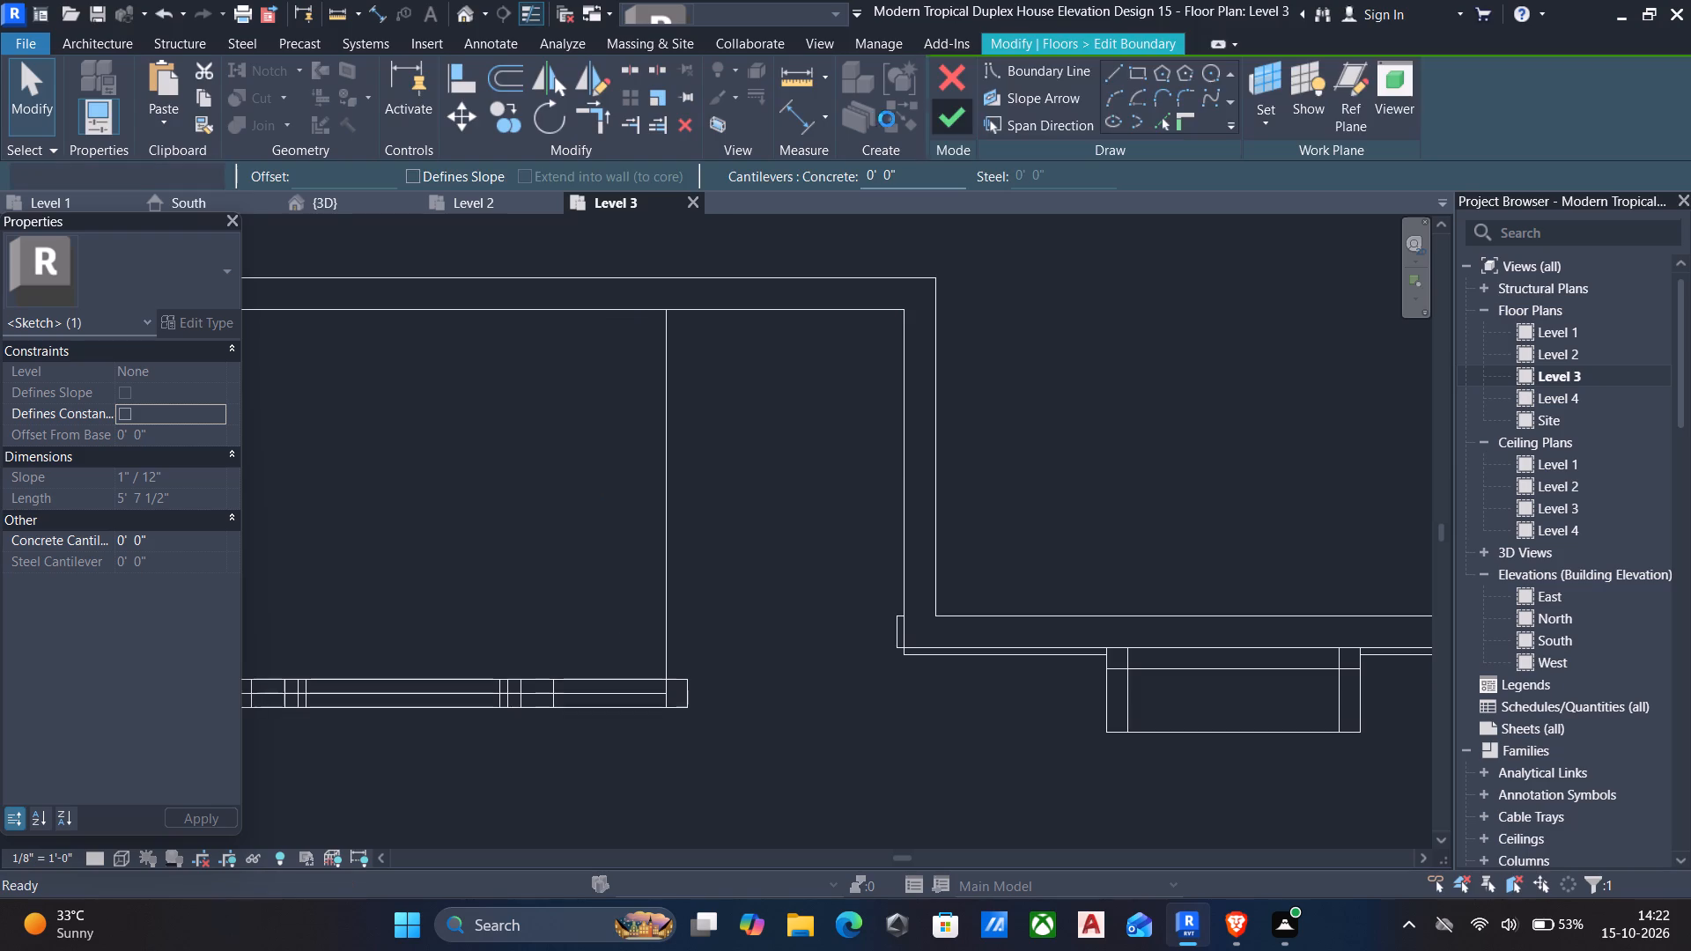
{"action": "left_click", "coordinate": [916, 468]}
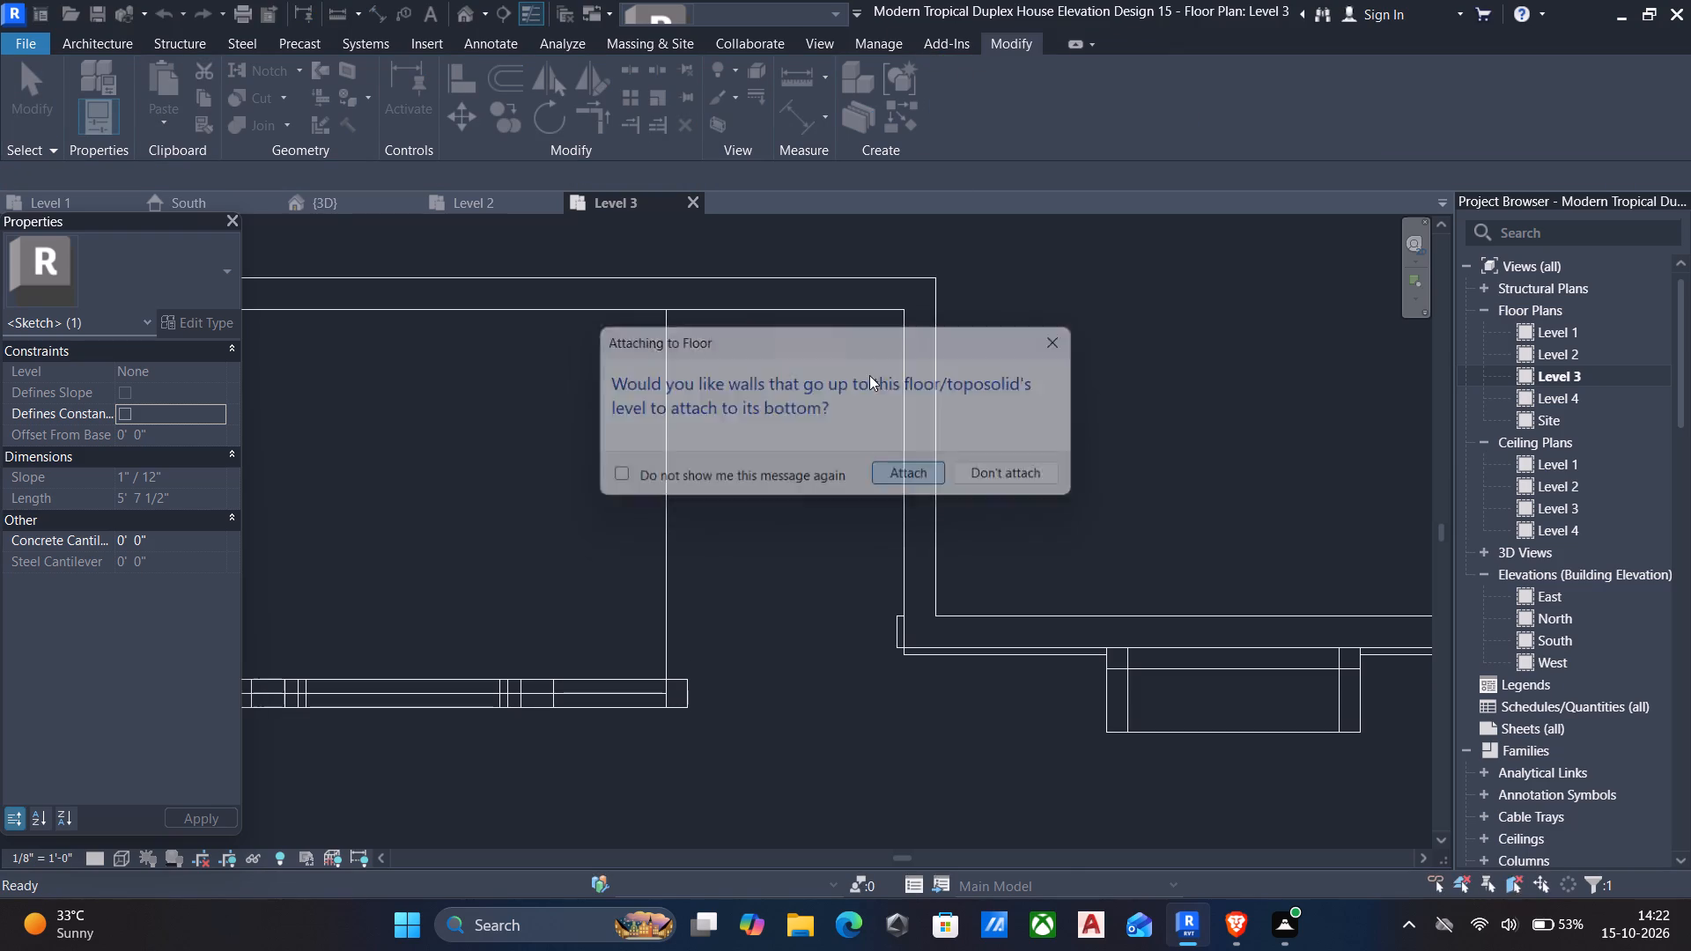
{"action": "left_click", "coordinate": [685, 534]}
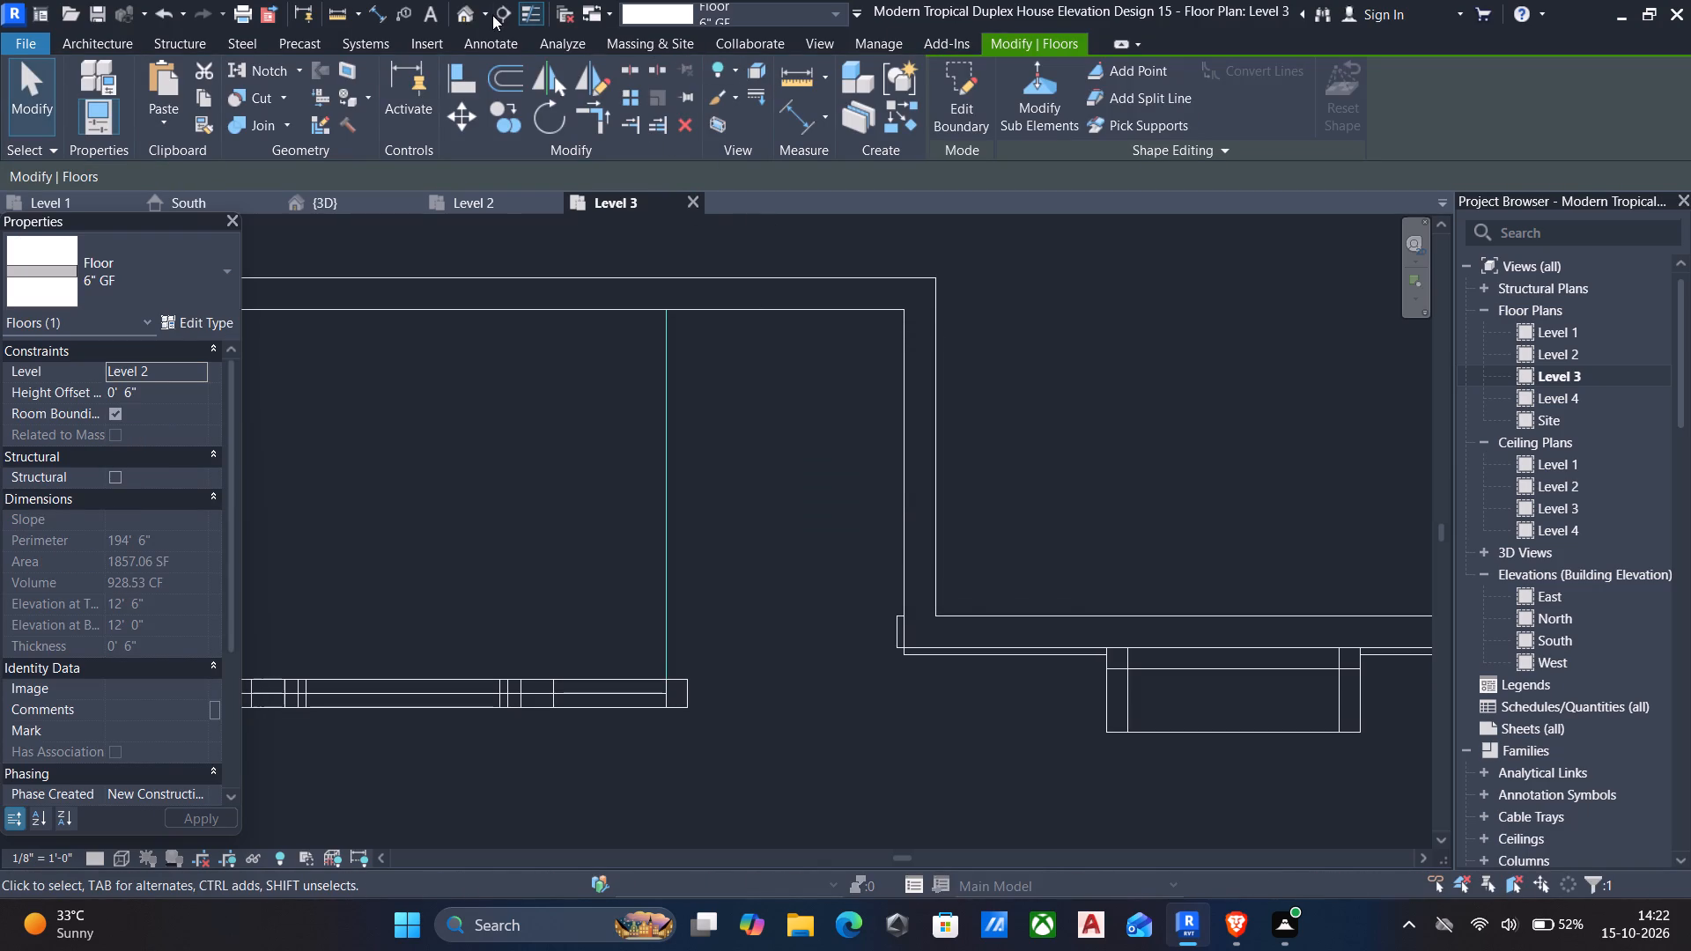
Reopen the in-place model in the 3D view and stretch the return band along the return wall to its inner corner.
{"action": "left_click", "coordinate": [461, 23]}
{"action": "scroll", "coordinate": [684, 398], "scroll_direction": "down", "scroll_amount": 1}
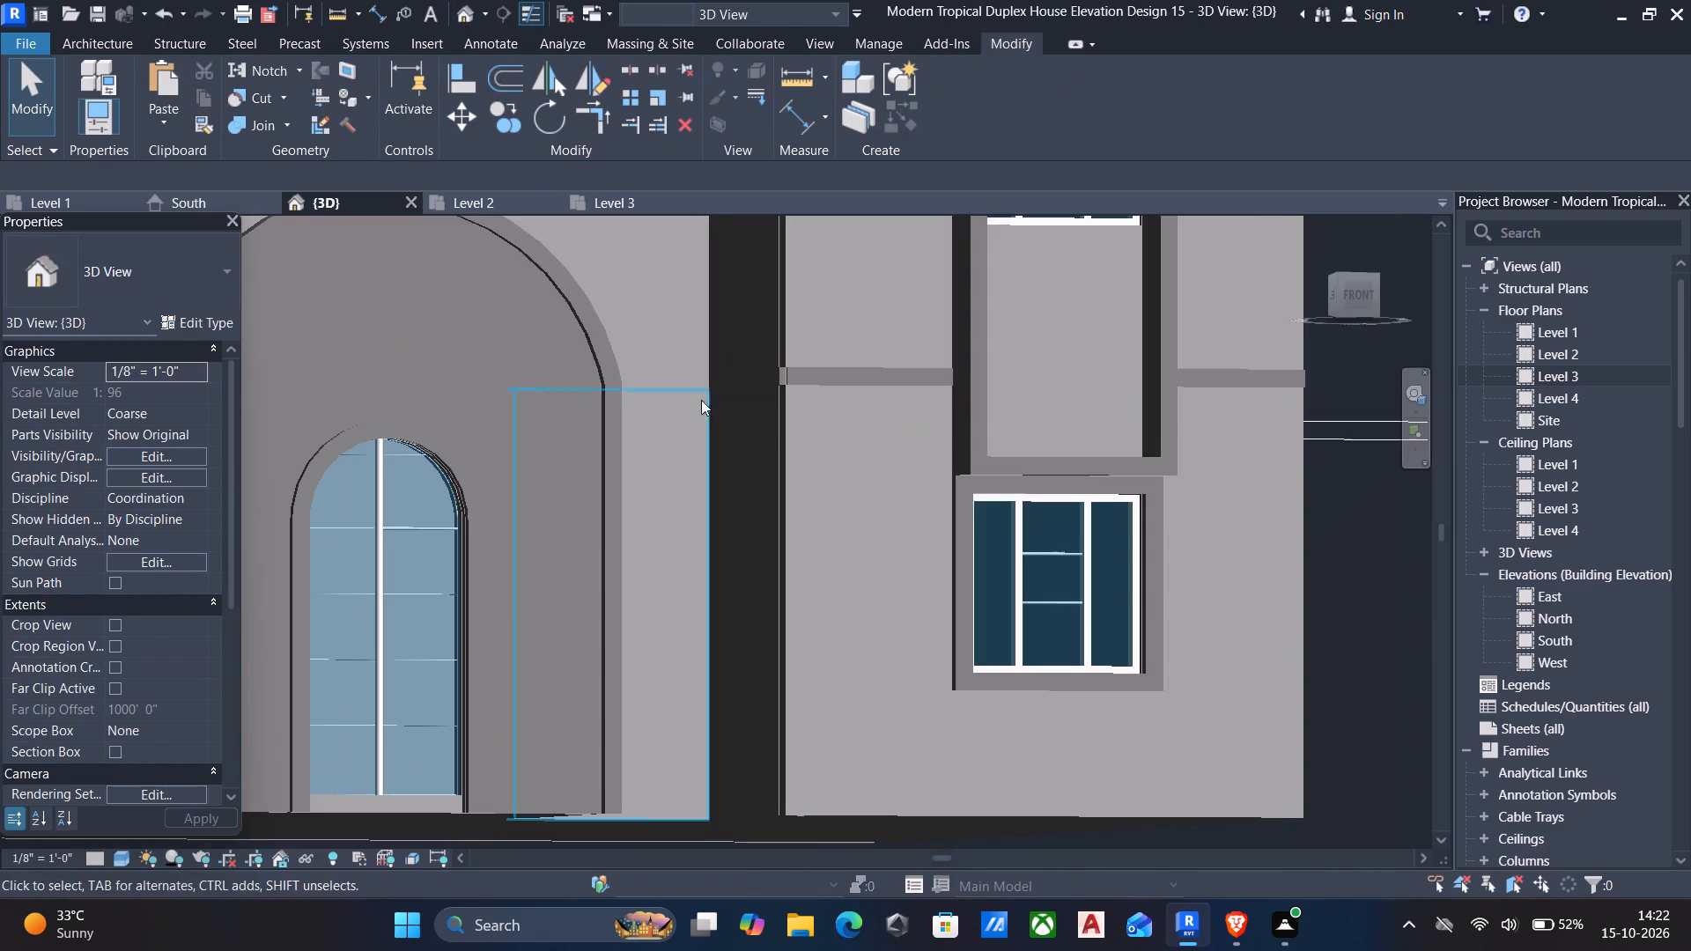
{"action": "middle_click_drag", "start_coordinate": [704, 405], "coordinate": [654, 550], "text": "shift"}
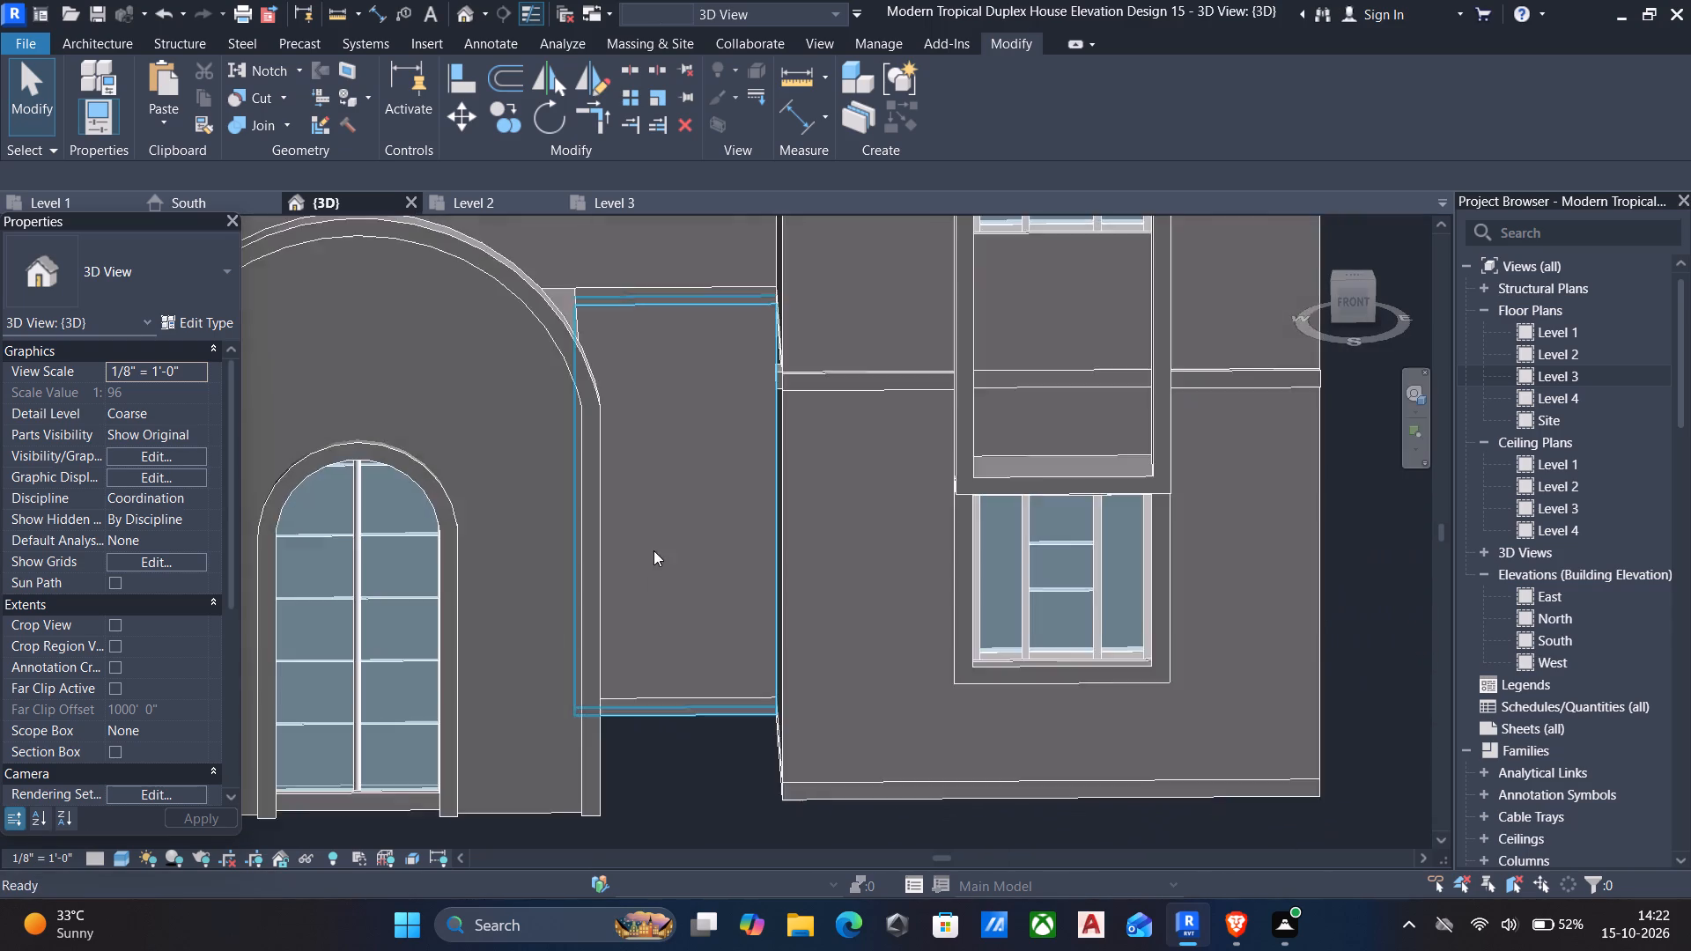
{"action": "scroll", "coordinate": [654, 550], "scroll_direction": "down", "scroll_amount": 1}
{"action": "middle_click_drag", "start_coordinate": [733, 318], "coordinate": [674, 336], "text": "shift"}
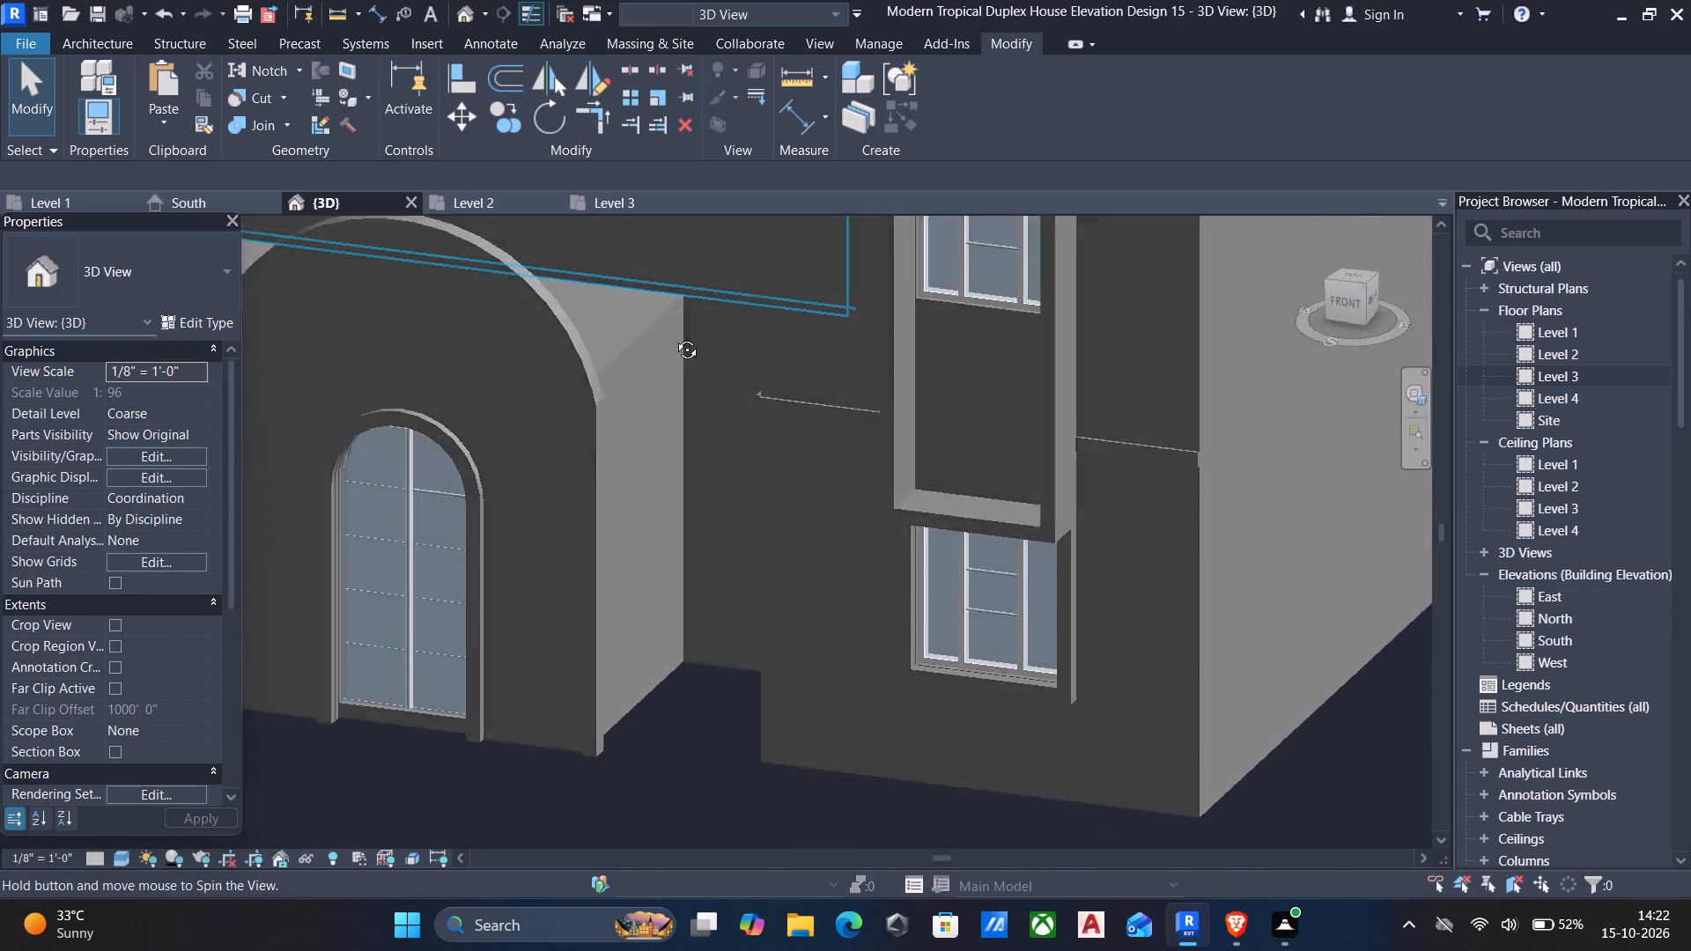
{"action": "middle_click_drag", "start_coordinate": [674, 336], "coordinate": [1053, 442], "text": "shift"}
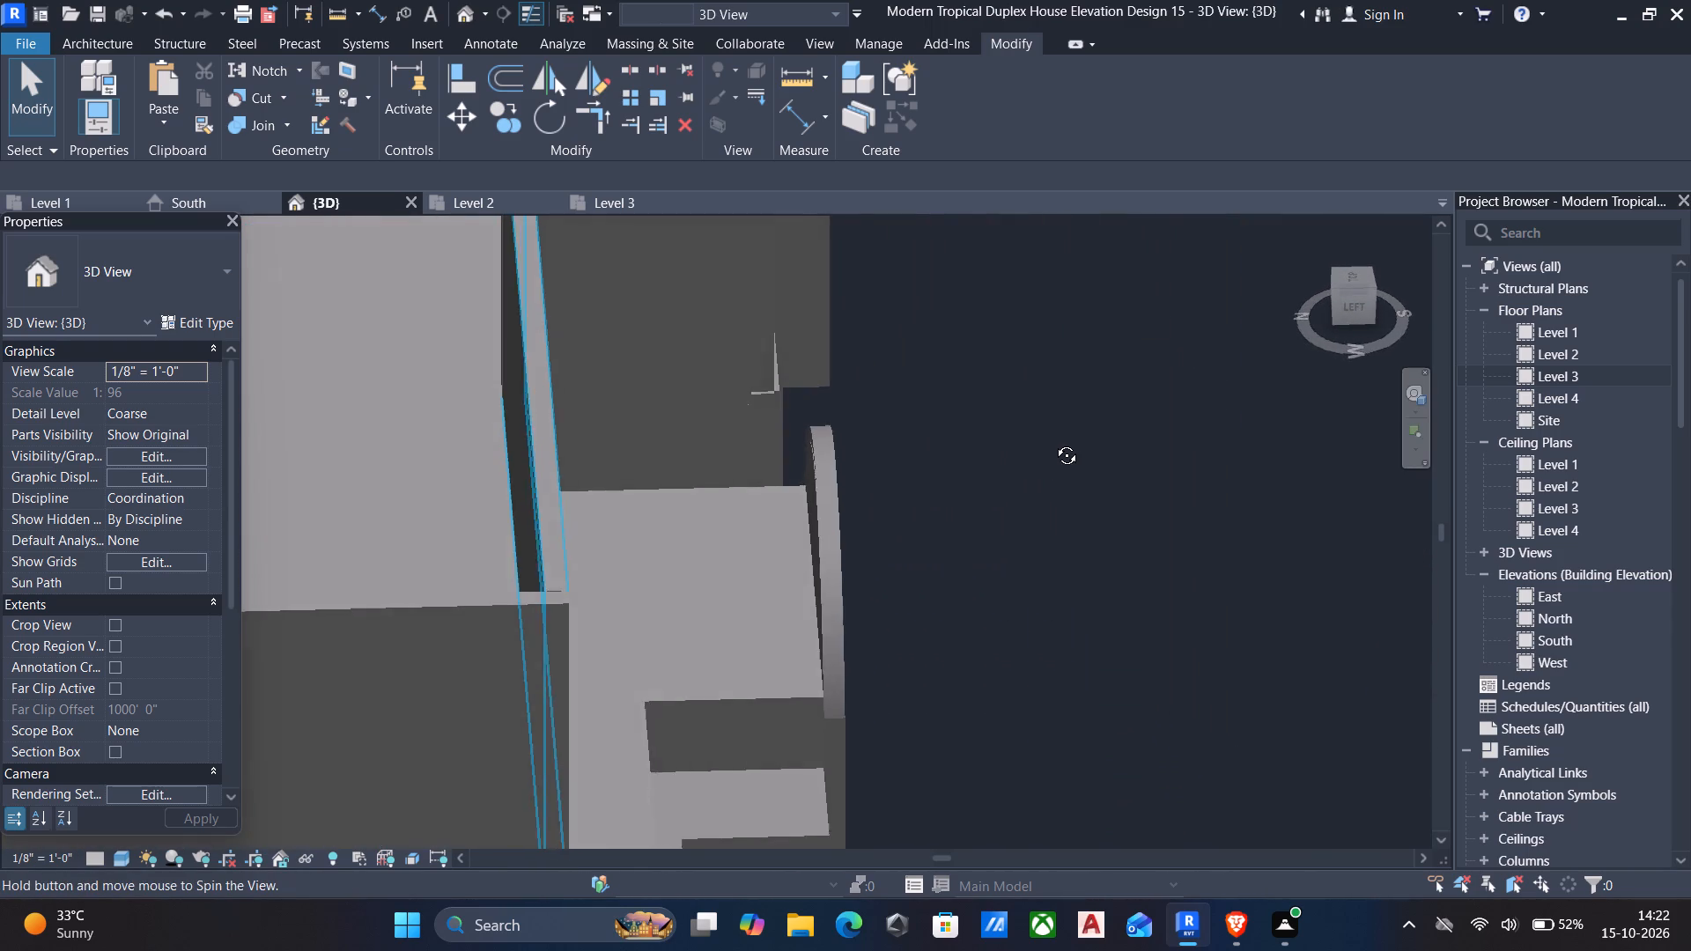
{"action": "middle_click_drag", "start_coordinate": [1053, 442], "coordinate": [941, 430], "text": "shift"}
{"action": "scroll", "coordinate": [760, 394], "scroll_direction": "up", "scroll_amount": 4}
{"action": "left_click", "coordinate": [766, 394]}
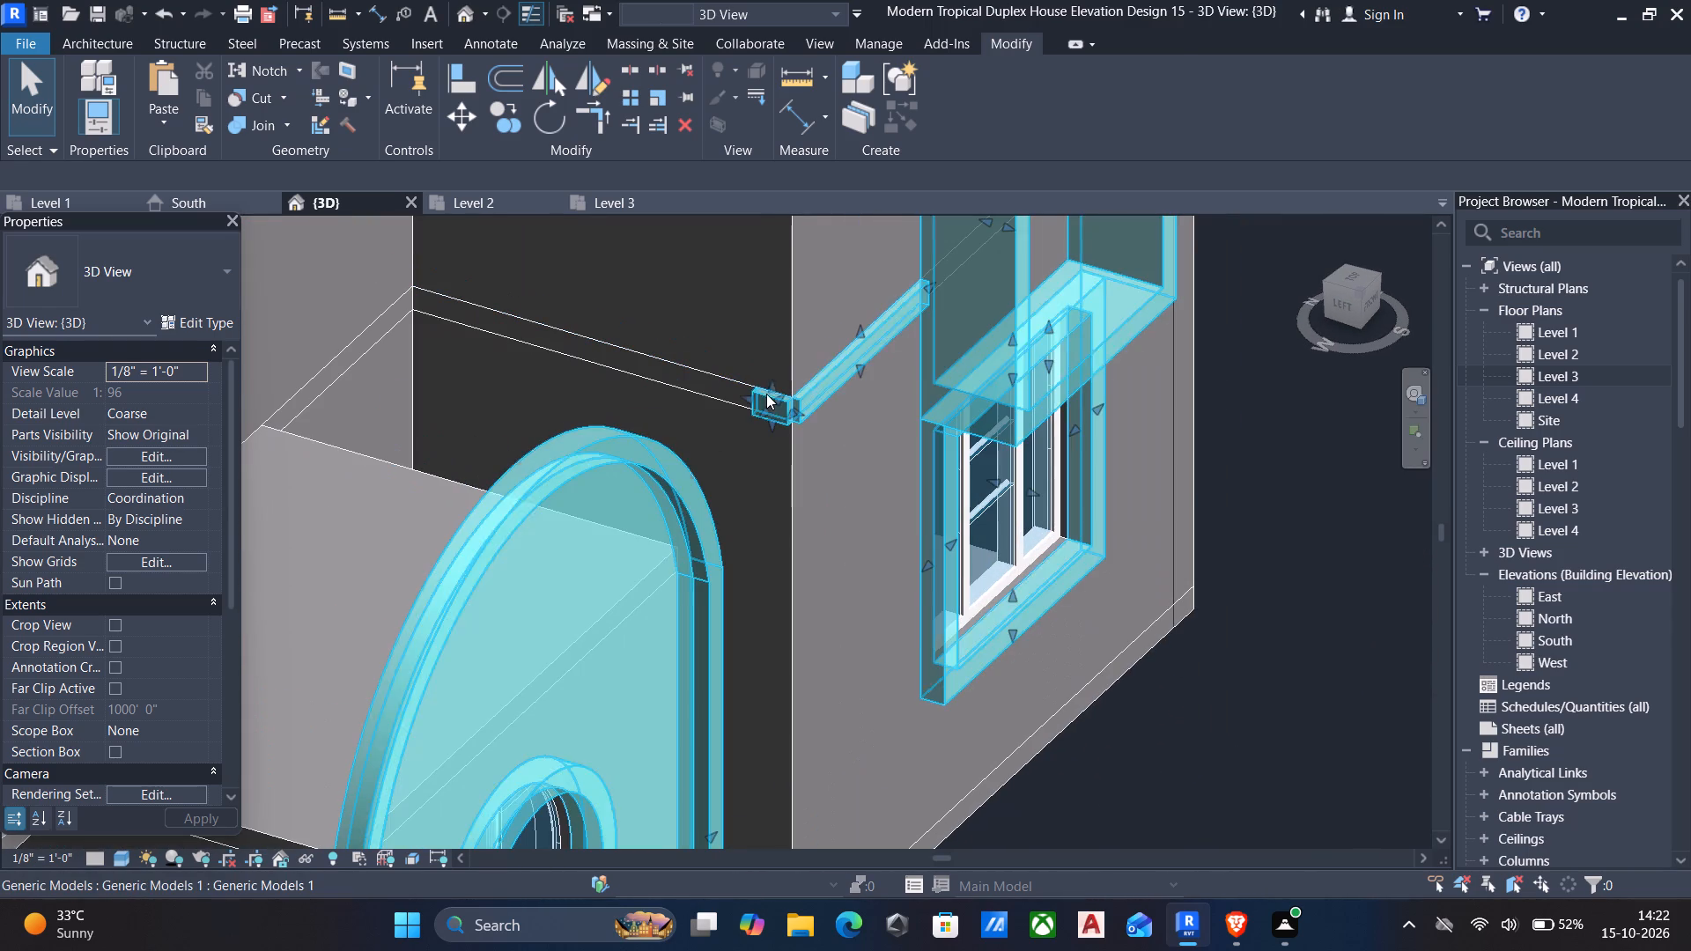
{"action": "left_click", "coordinate": [943, 107]}
{"action": "scroll", "coordinate": [841, 429], "scroll_direction": "up", "scroll_amount": 2}
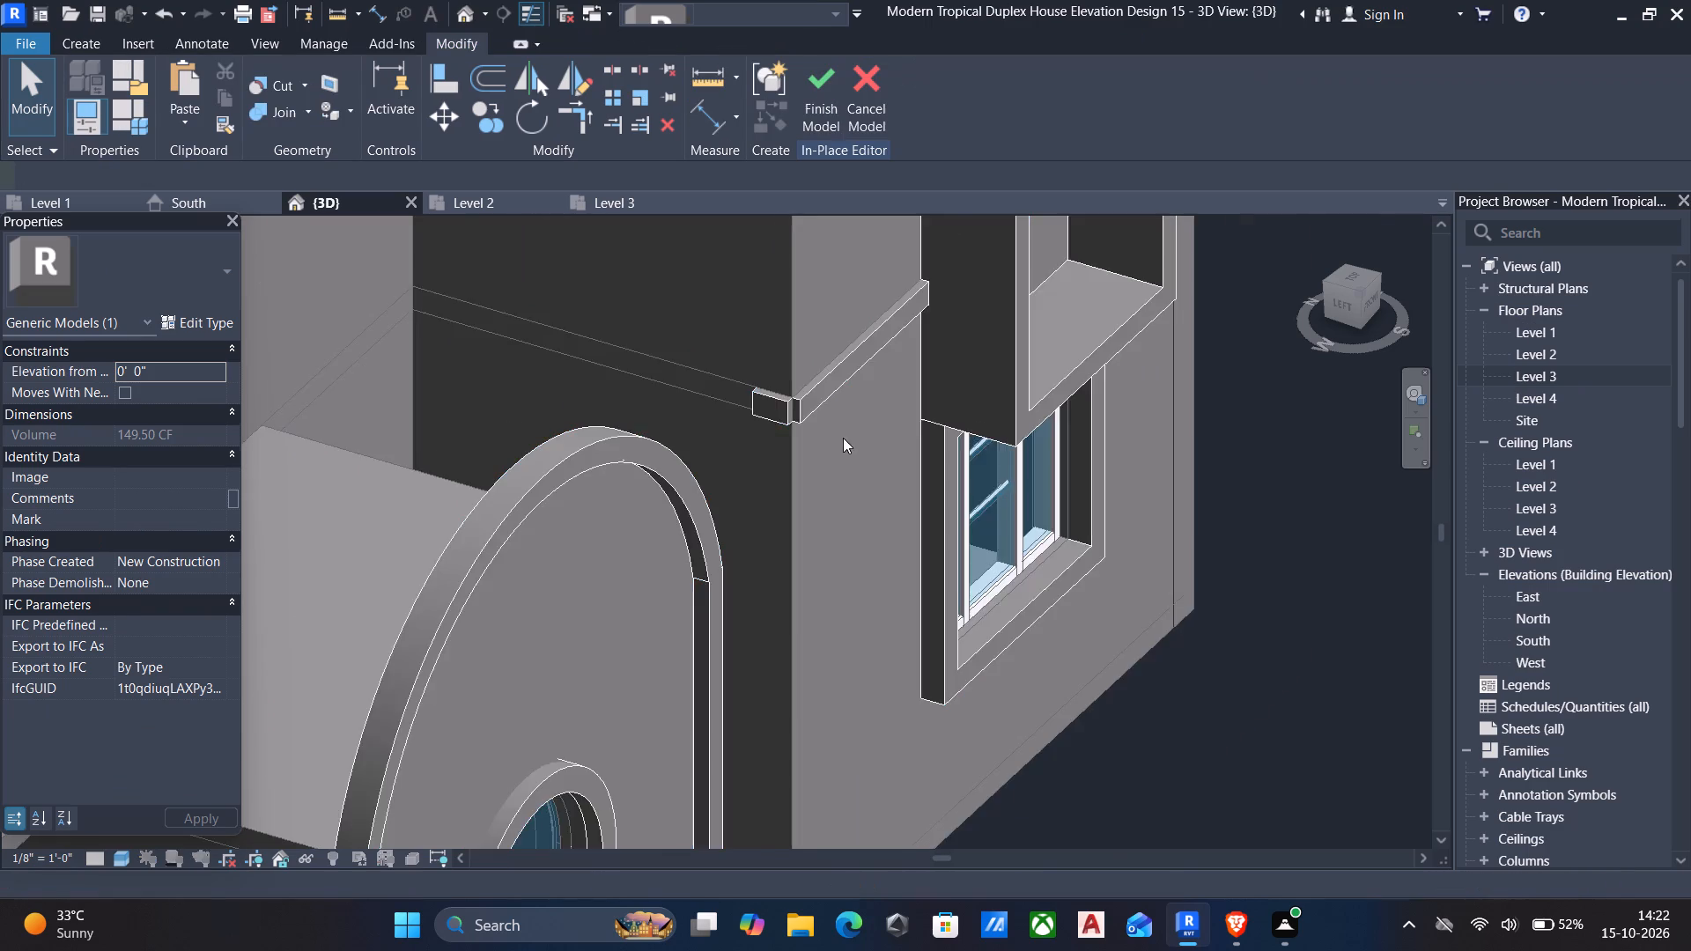
{"action": "scroll", "coordinate": [843, 438], "scroll_direction": "up", "scroll_amount": 1}
{"action": "left_click", "coordinate": [727, 381]}
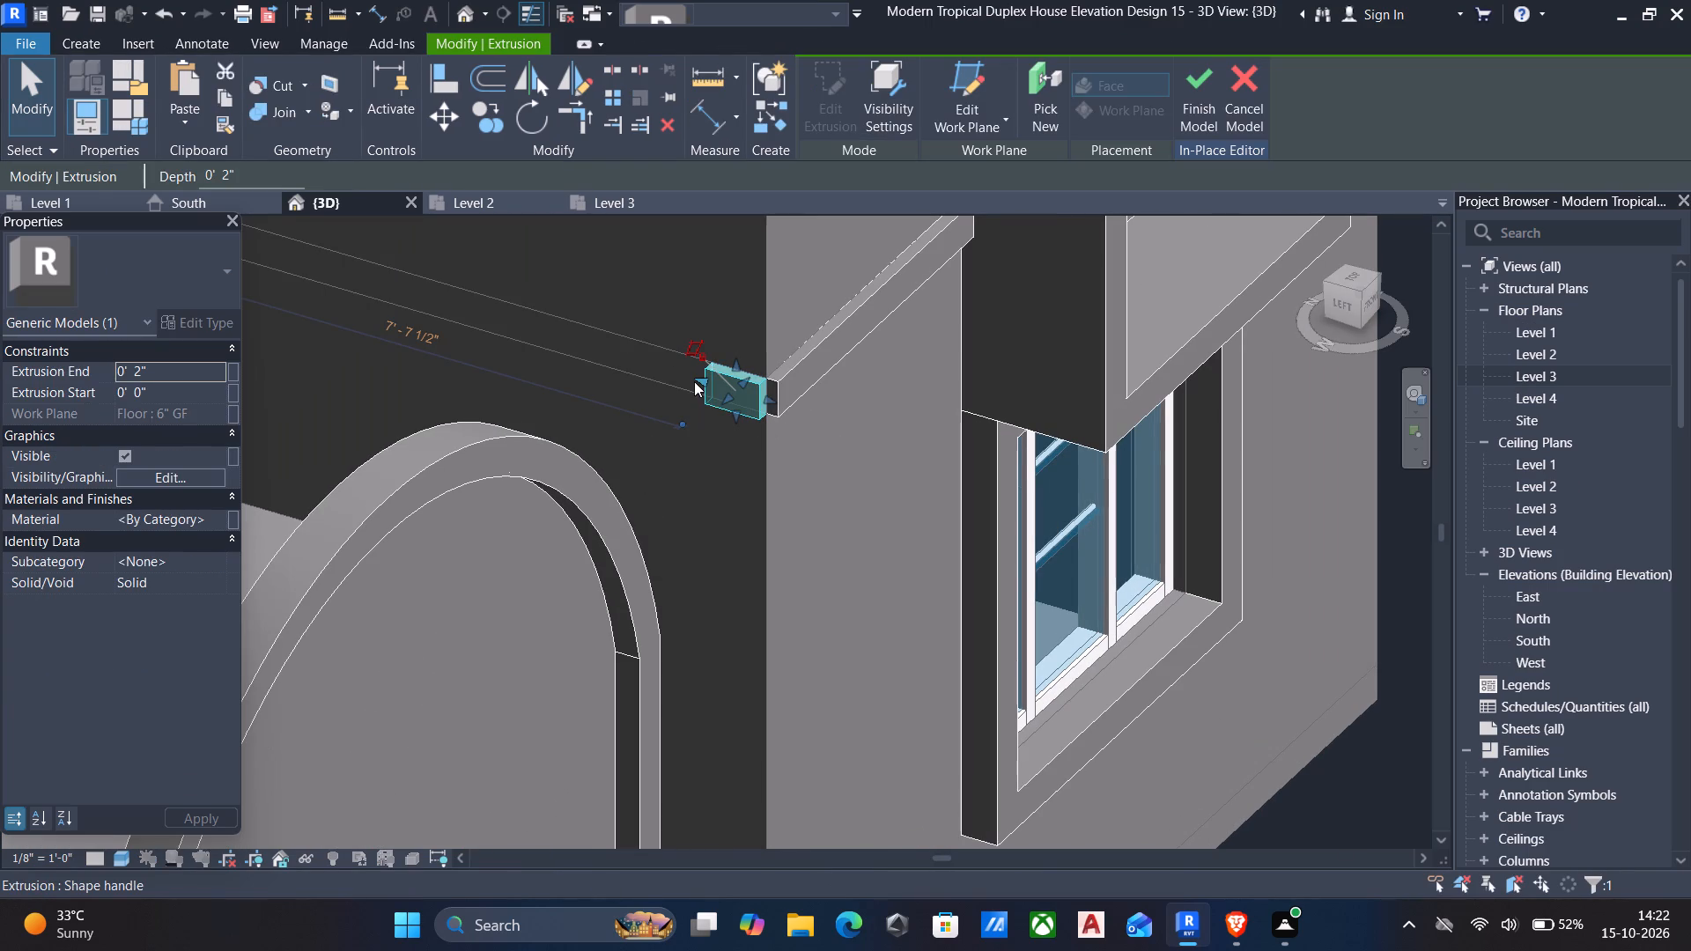
{"action": "left_click_drag", "start_coordinate": [696, 381], "coordinate": [956, 455]}
{"action": "middle_click_drag", "start_coordinate": [557, 363], "coordinate": [956, 455]}
{"action": "left_click_drag", "start_coordinate": [956, 455], "coordinate": [572, 372]}
{"action": "key", "text": "Escape"}
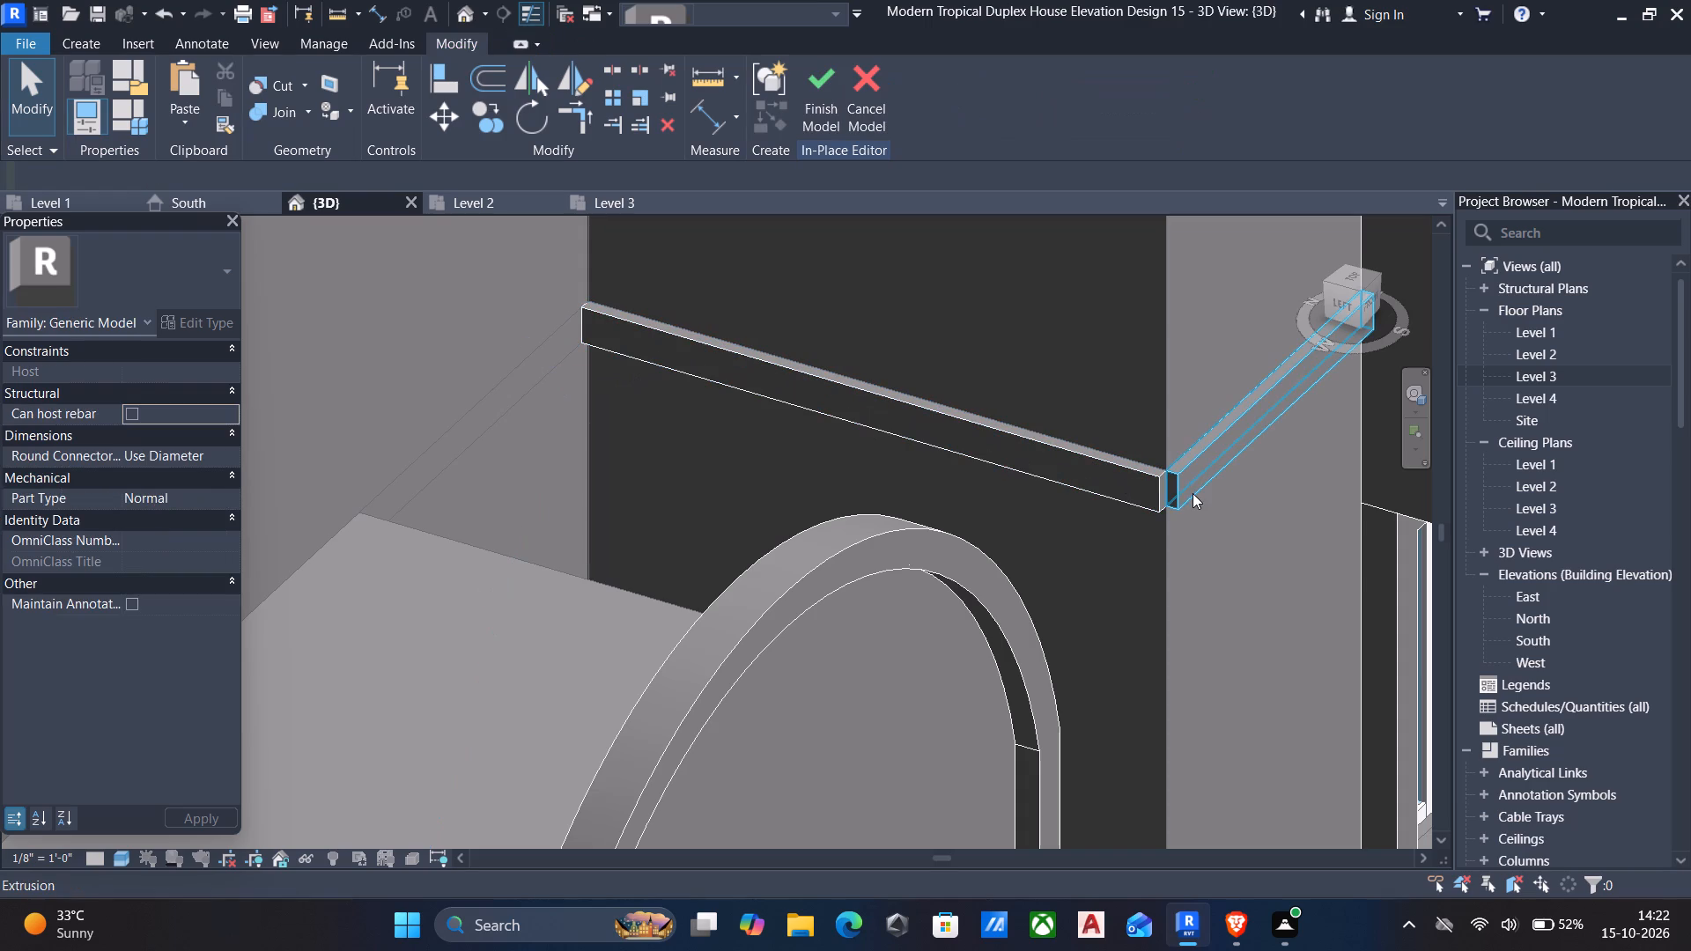
Extend the front band's end at the outer wall corner to meet the return band.
{"action": "left_click", "coordinate": [1198, 484]}
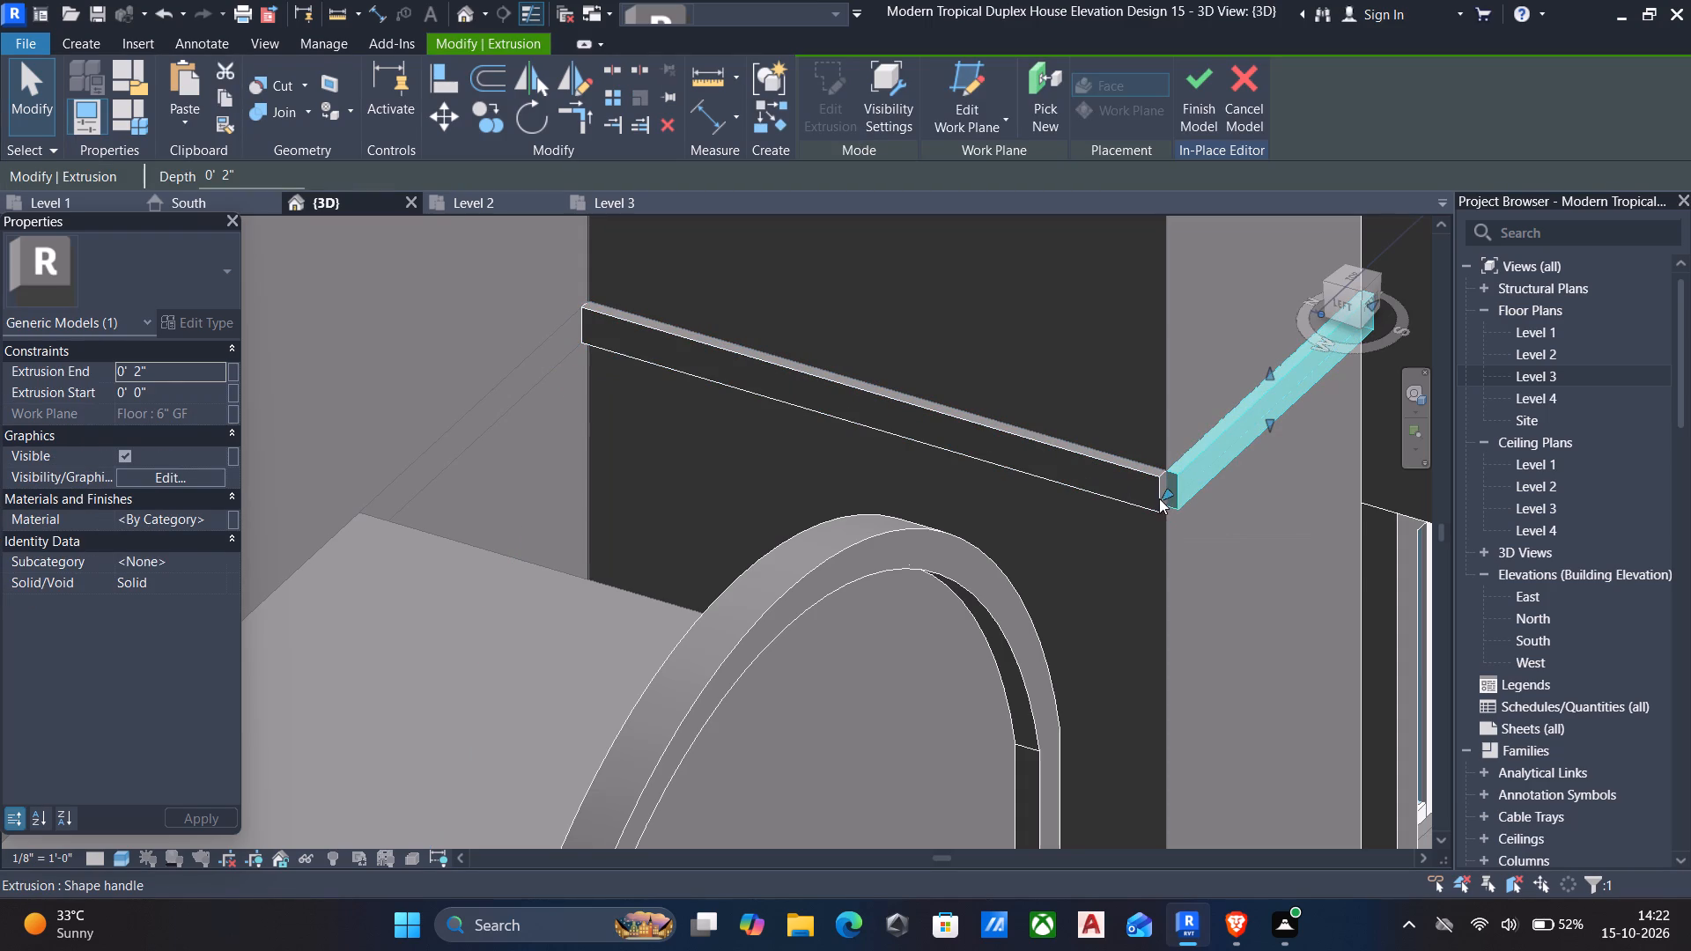
{"action": "scroll", "coordinate": [1169, 490], "scroll_direction": "up", "scroll_amount": 4}
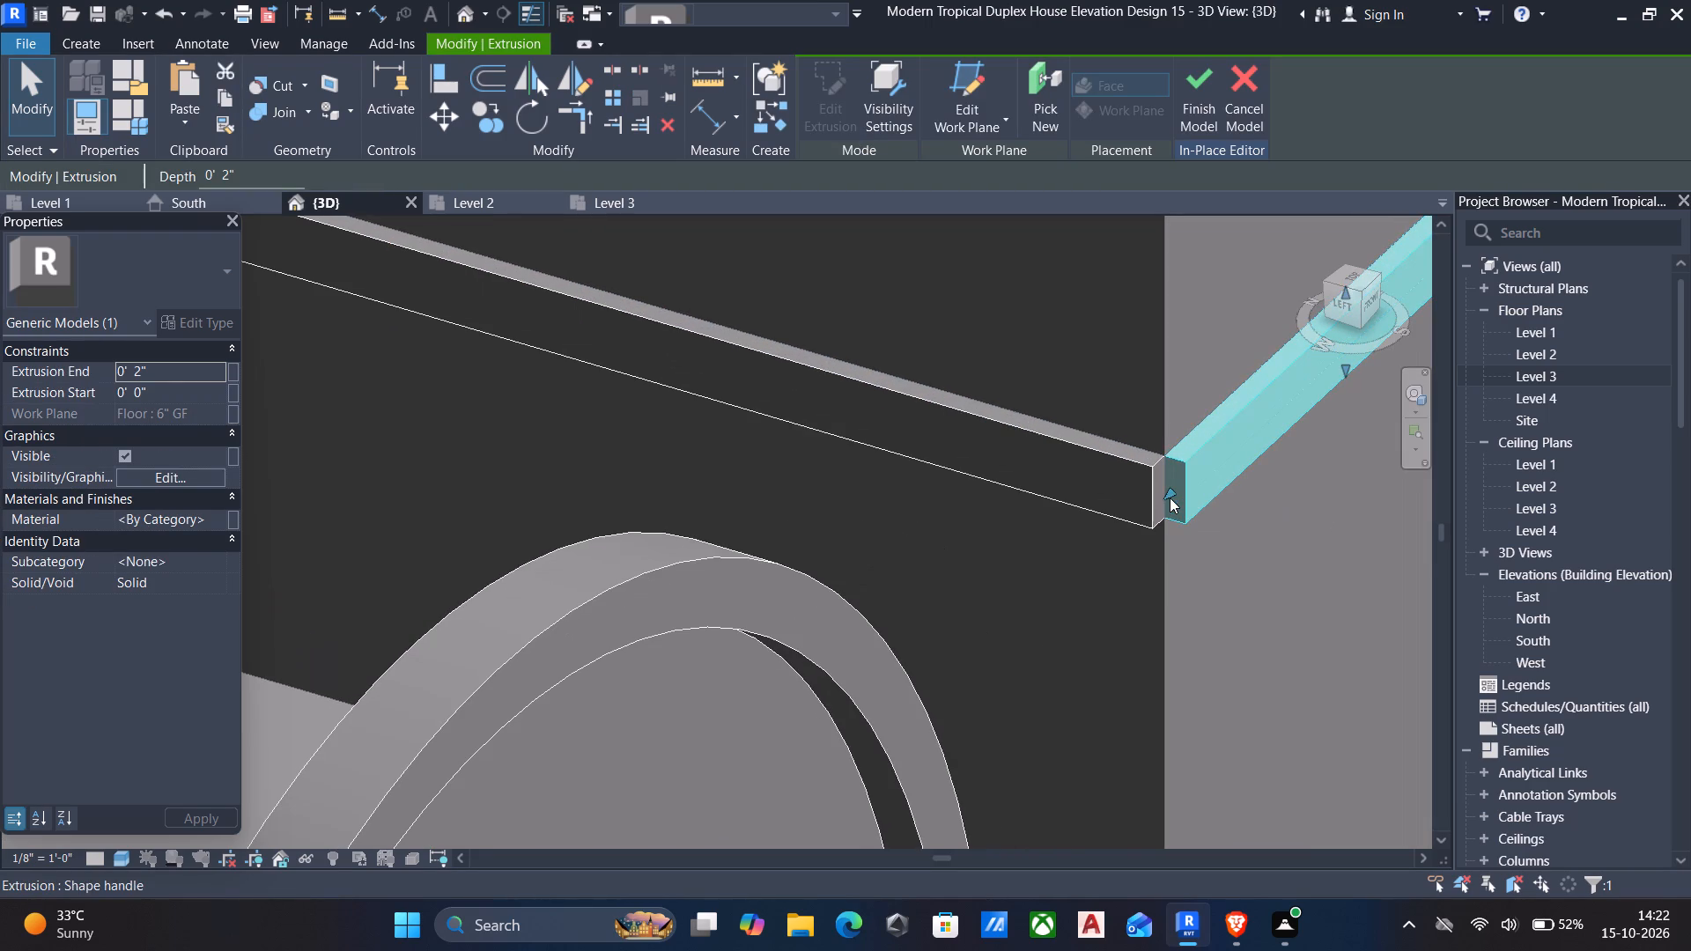
{"action": "left_click", "coordinate": [1171, 496]}
{"action": "key", "text": "Escape"}
Examine the floor-edge band's corner and the arched entrance front from several angles.
{"action": "scroll", "coordinate": [1166, 501], "scroll_direction": "down", "scroll_amount": 7}
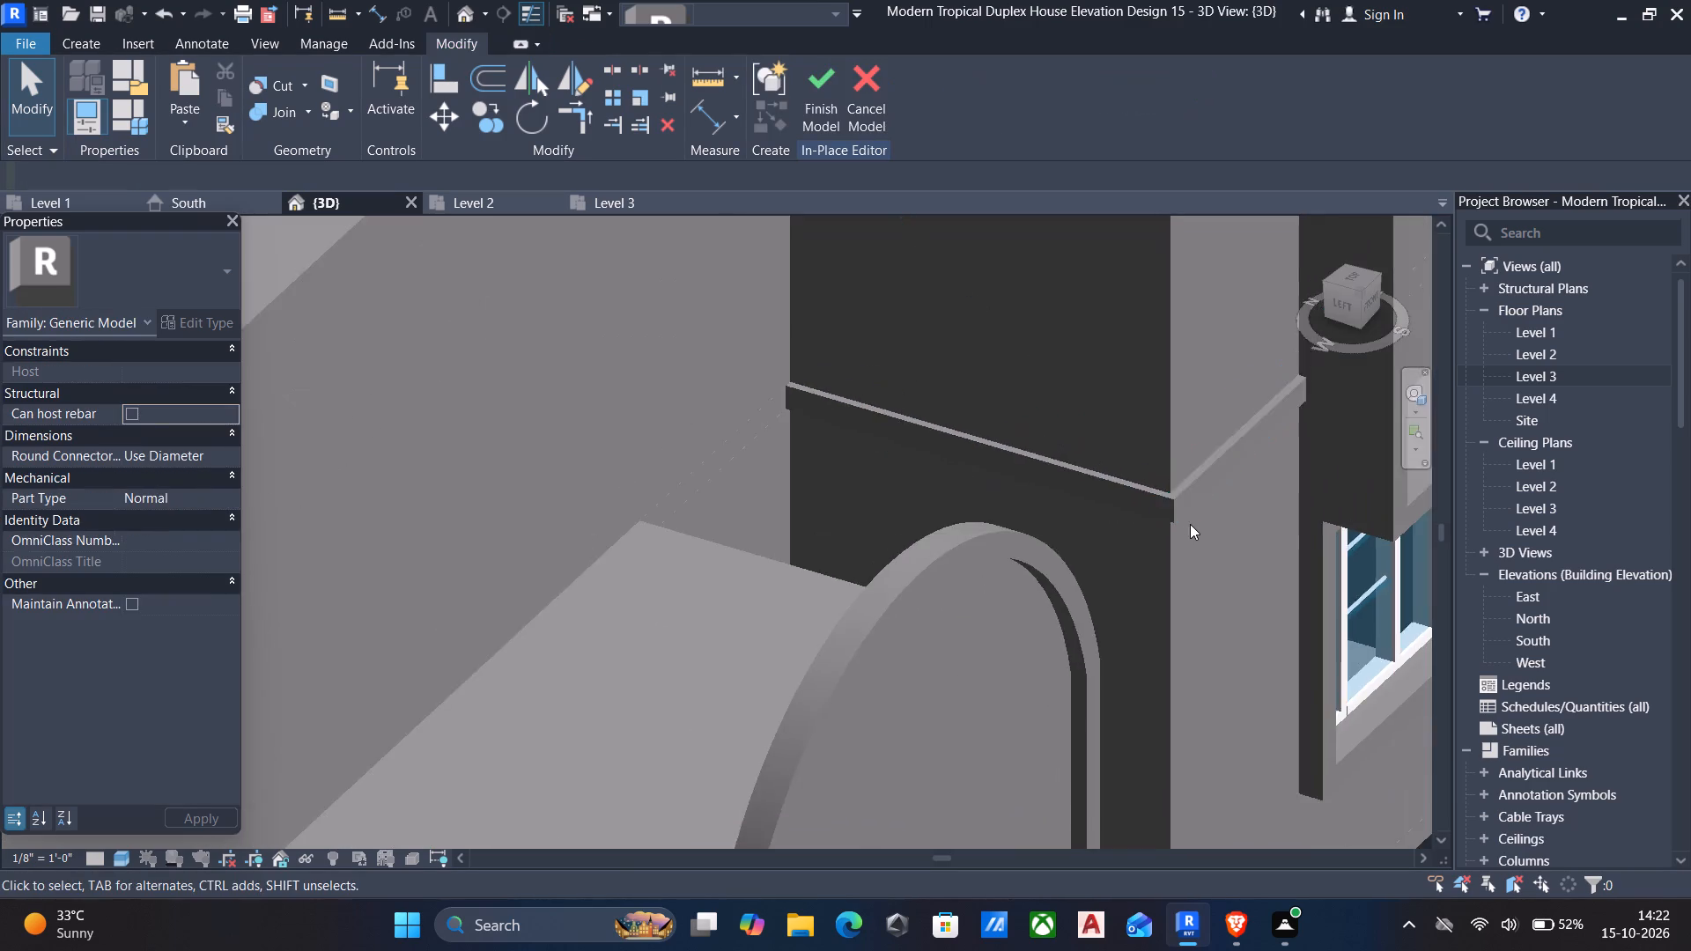
{"action": "scroll", "coordinate": [1196, 531], "scroll_direction": "down", "scroll_amount": 5}
{"action": "middle_click_drag", "start_coordinate": [1205, 524], "coordinate": [1182, 491]}
{"action": "middle_click_drag", "start_coordinate": [1232, 487], "coordinate": [1104, 495], "text": "shift"}
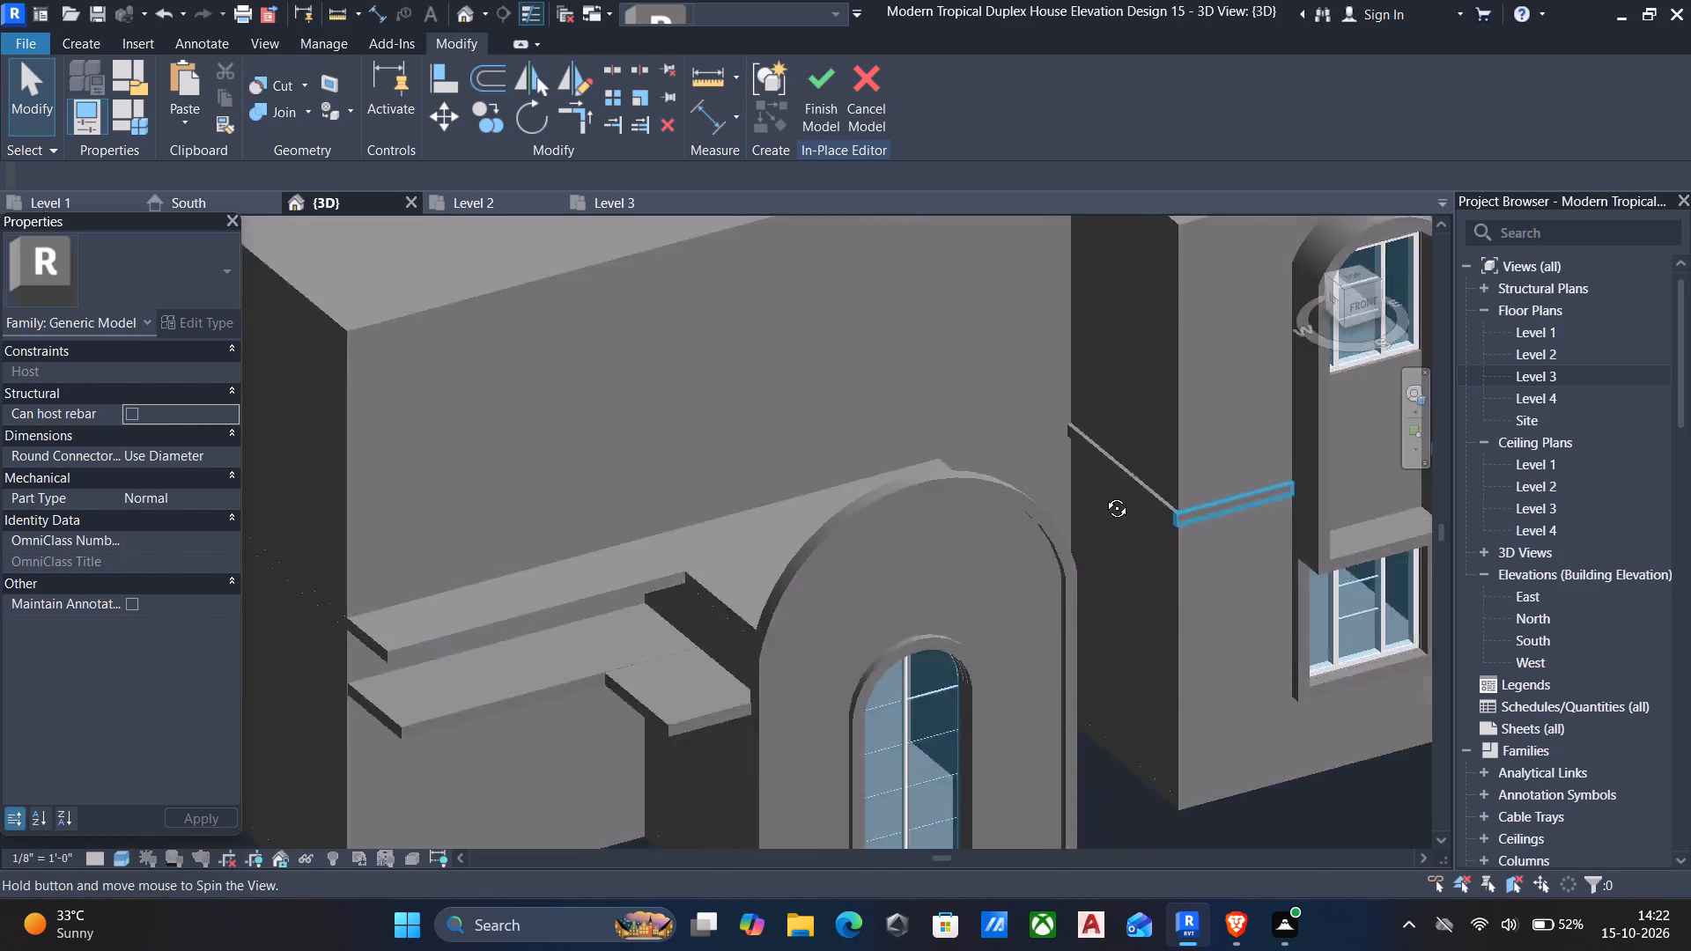
{"action": "middle_click_drag", "start_coordinate": [1104, 495], "coordinate": [1074, 439], "text": "shift"}
{"action": "middle_click_drag", "start_coordinate": [1183, 500], "coordinate": [1160, 428]}
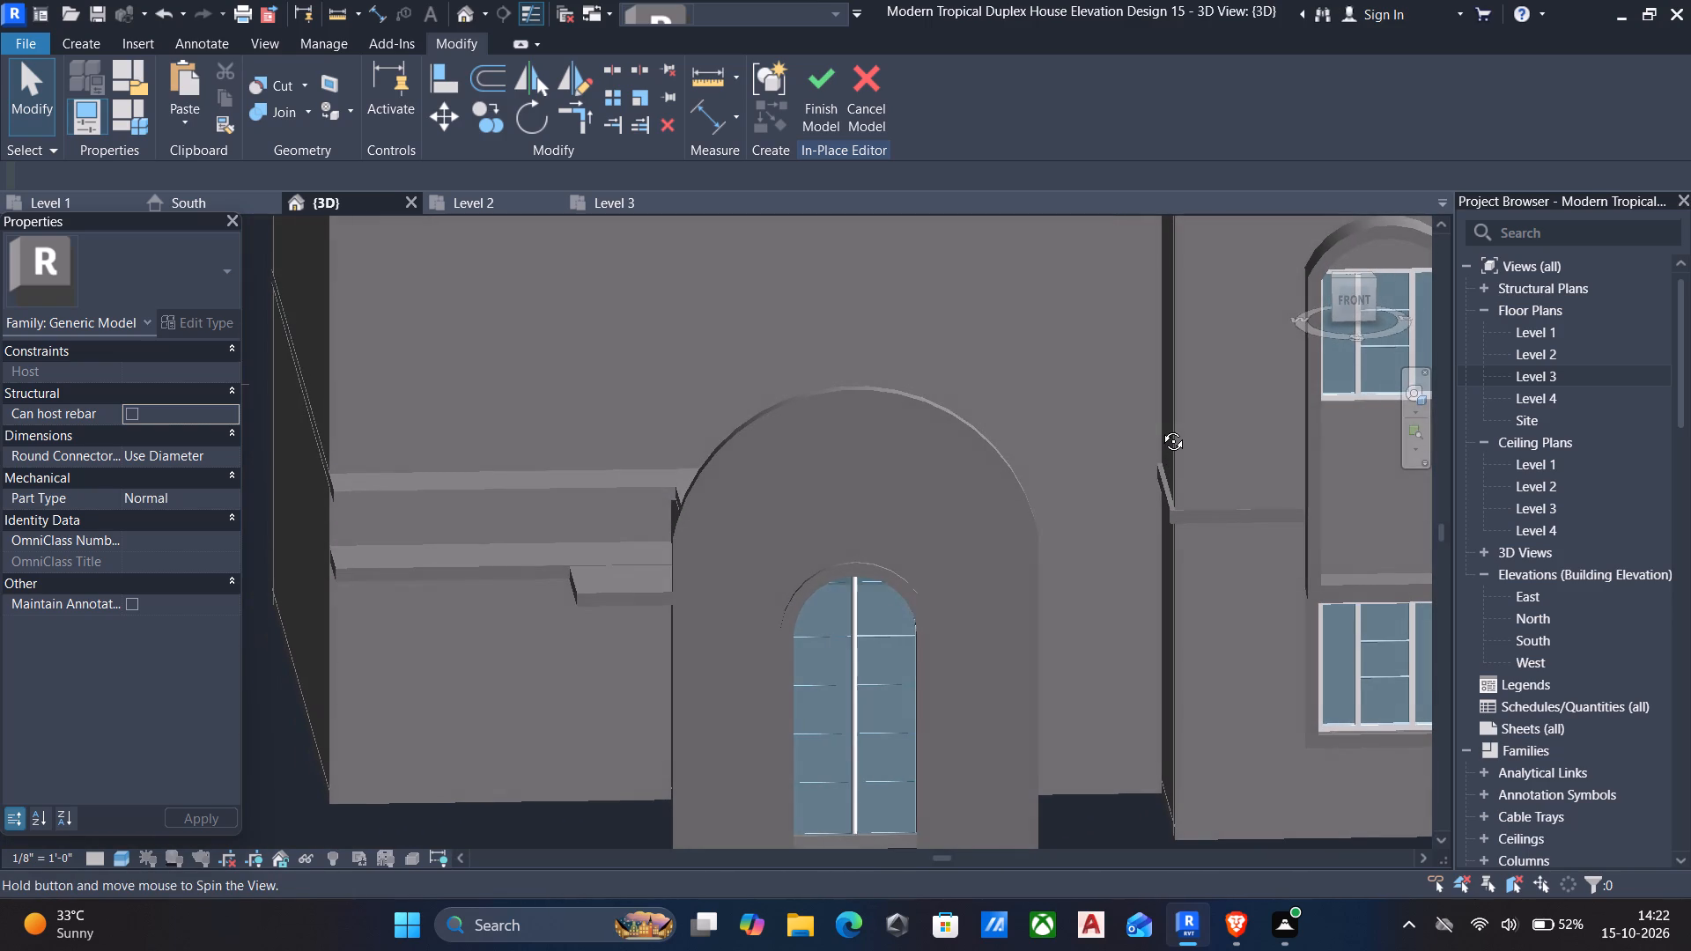
{"action": "middle_click_drag", "start_coordinate": [1160, 428], "coordinate": [1060, 445]}
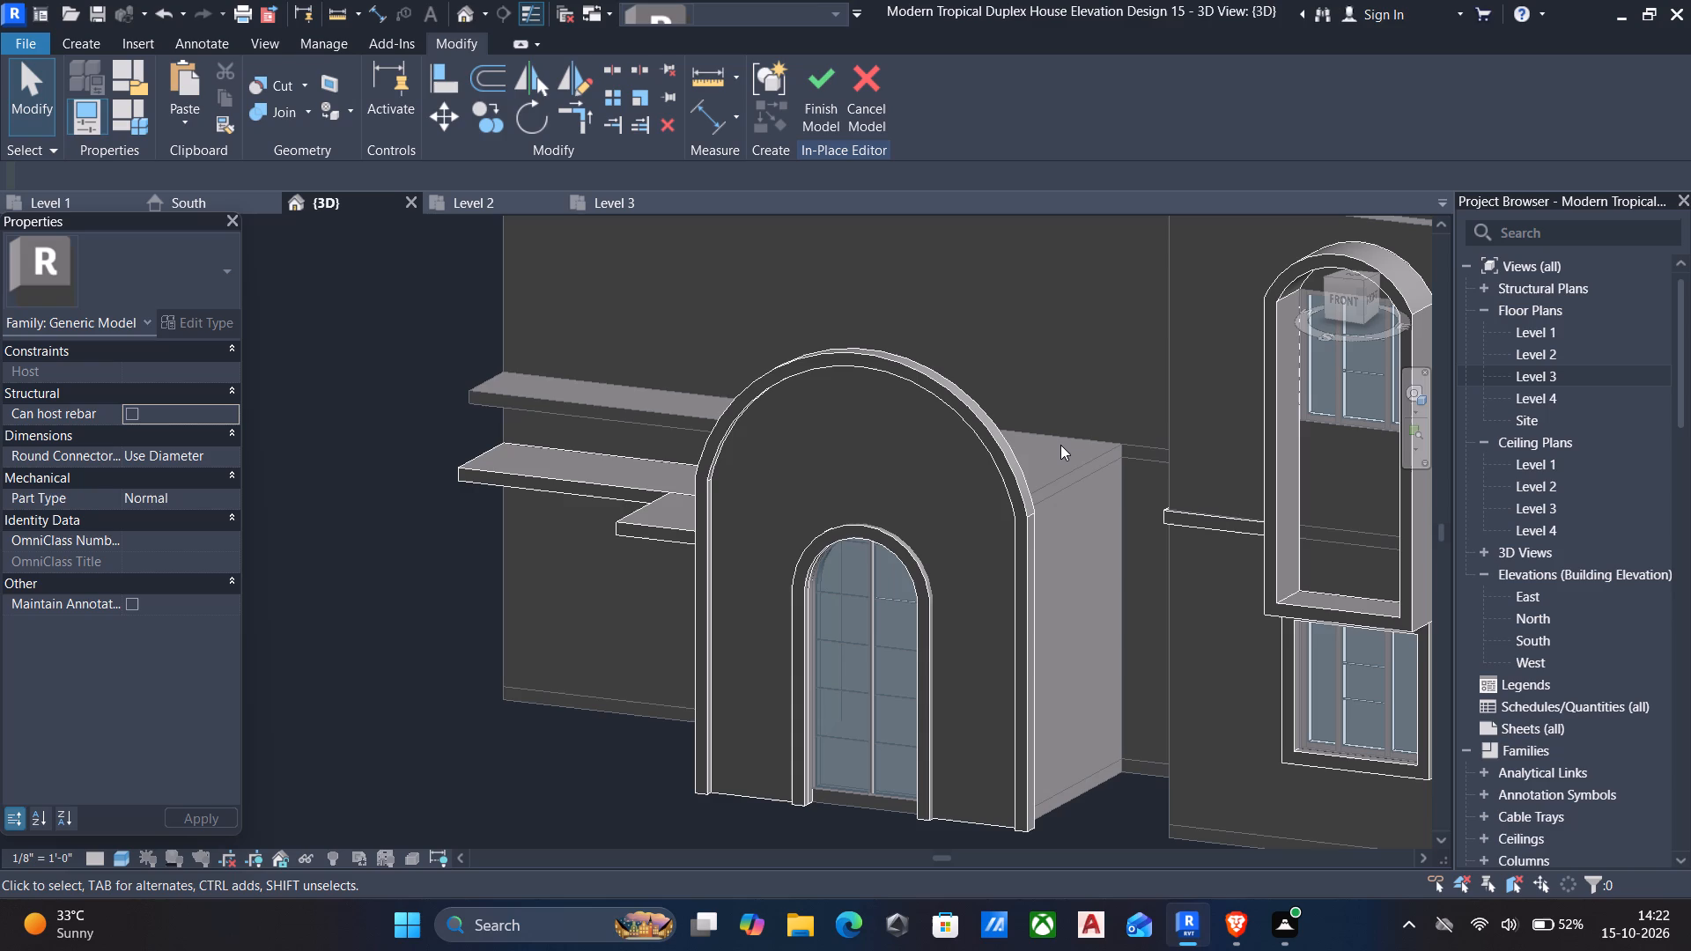
{"action": "middle_click_drag", "start_coordinate": [1057, 453], "coordinate": [1014, 583]}
{"action": "scroll", "coordinate": [1052, 563], "scroll_direction": "down", "scroll_amount": 1}
{"action": "middle_click_drag", "start_coordinate": [1075, 553], "coordinate": [1131, 528], "text": "shift"}
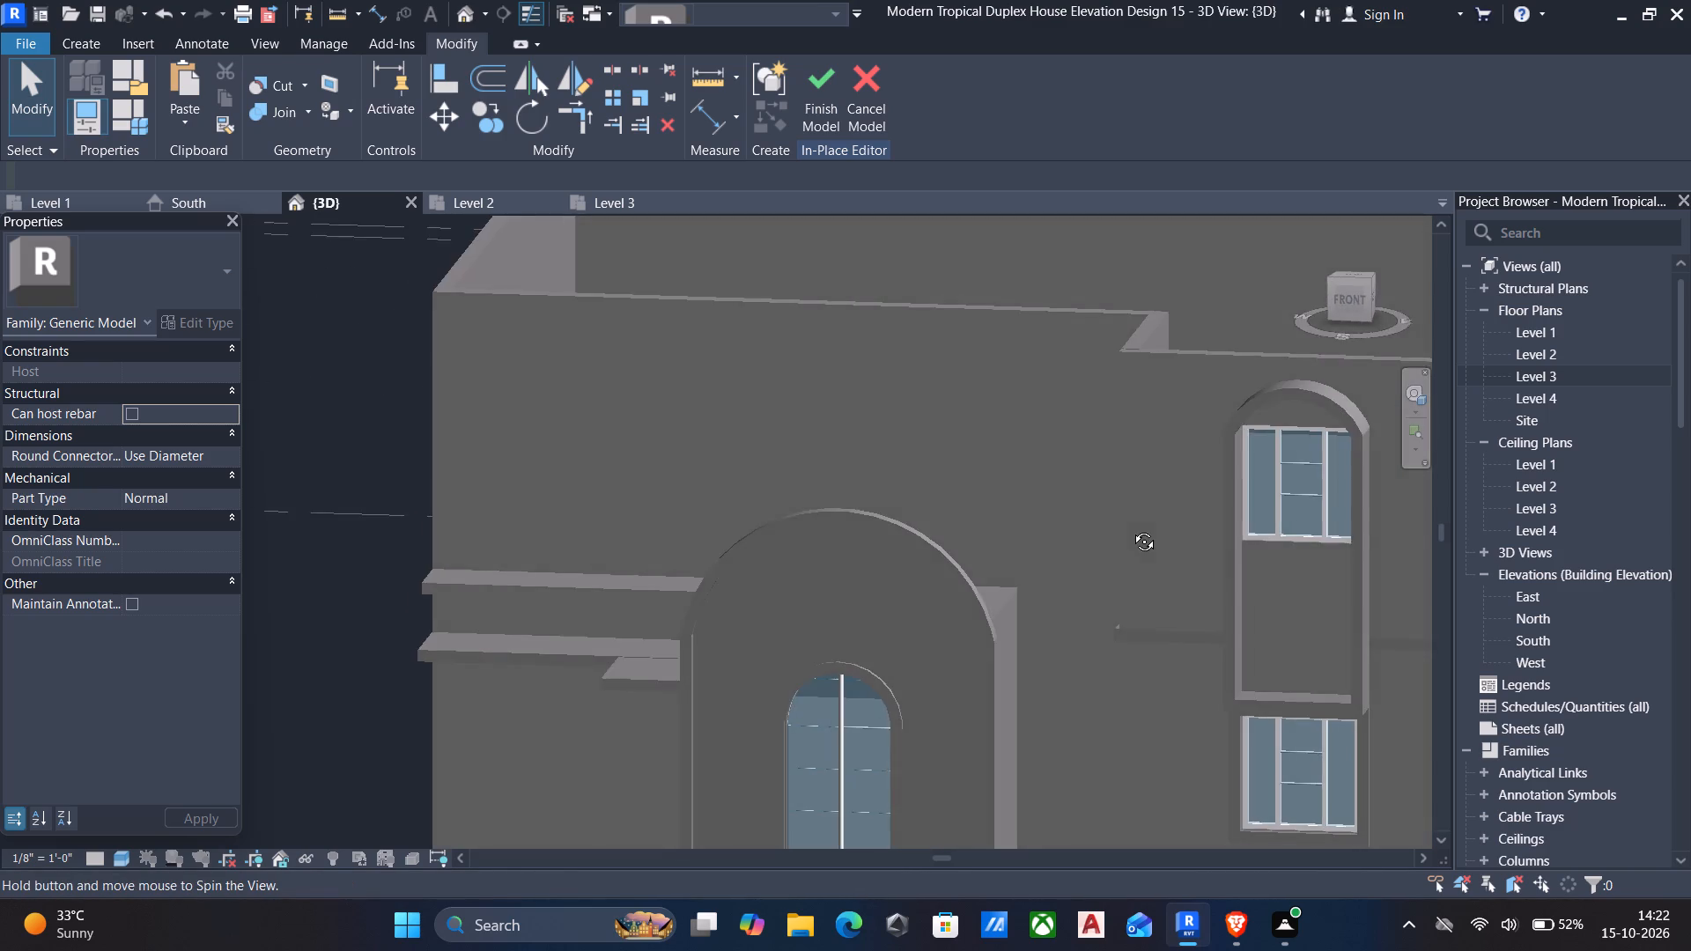
Start an extrusion on the front bay's ground-floor wall face and sketch a 15'-2" by 12'-0" rectangle from Level 1 to the floor-edge band.
{"action": "middle_click_drag", "start_coordinate": [1131, 528], "coordinate": [1140, 472], "text": "shift"}
{"action": "scroll", "coordinate": [1140, 472], "scroll_direction": "down", "scroll_amount": 4}
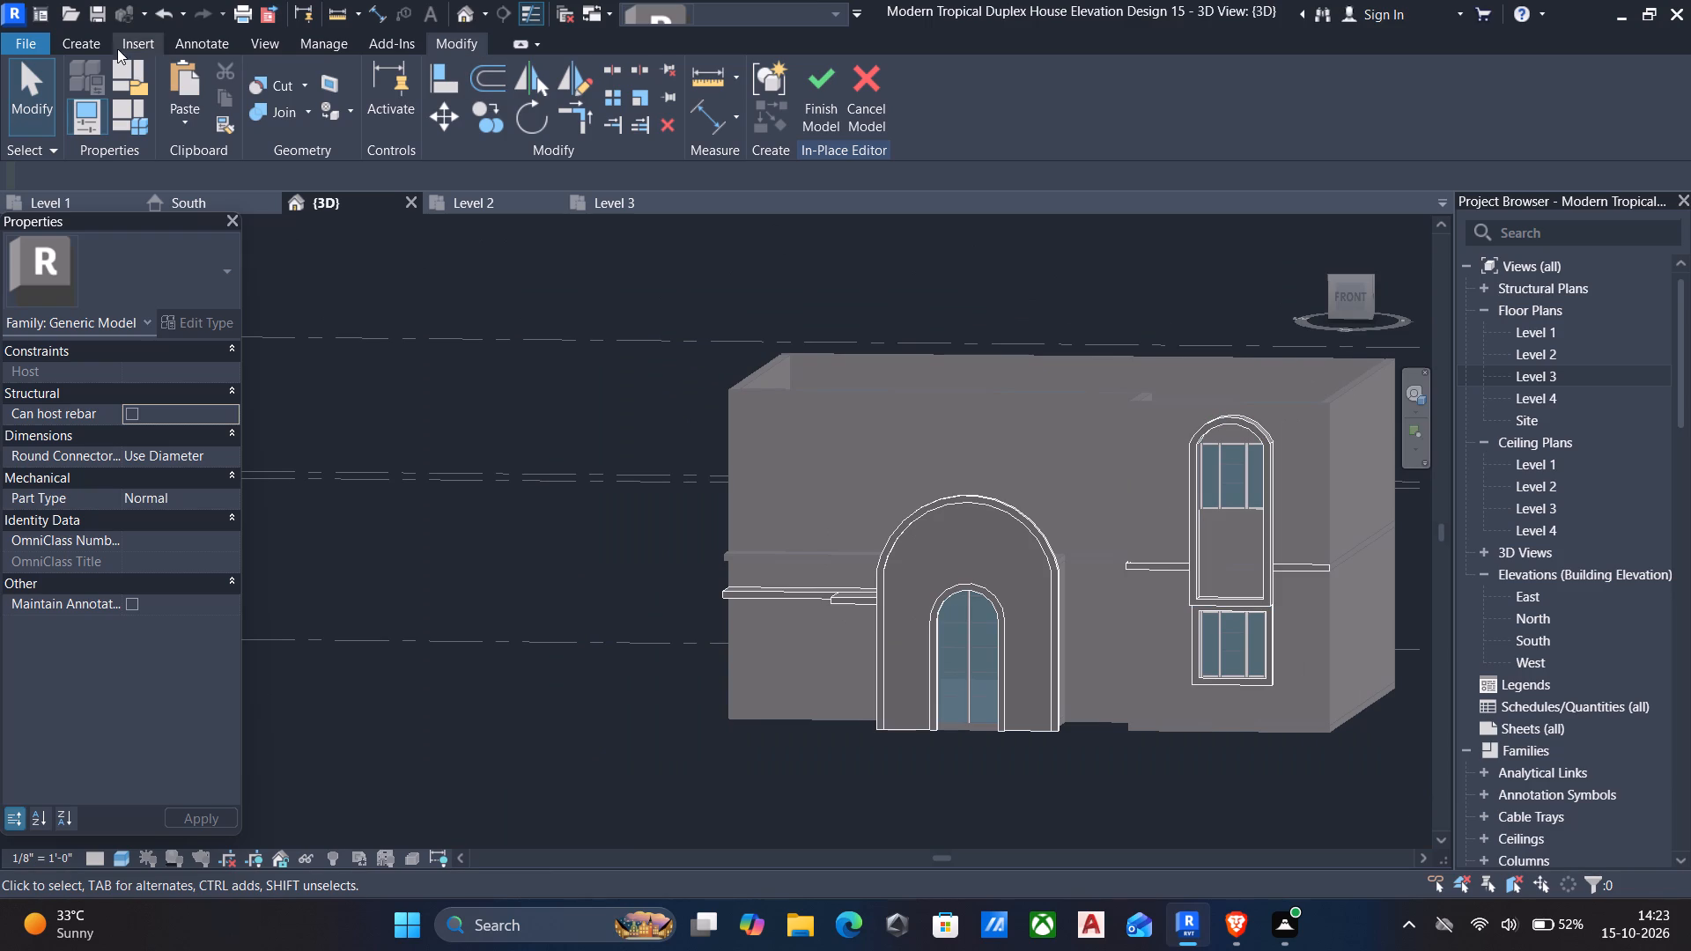
{"action": "left_click", "coordinate": [57, 41]}
{"action": "left_click", "coordinate": [189, 69]}
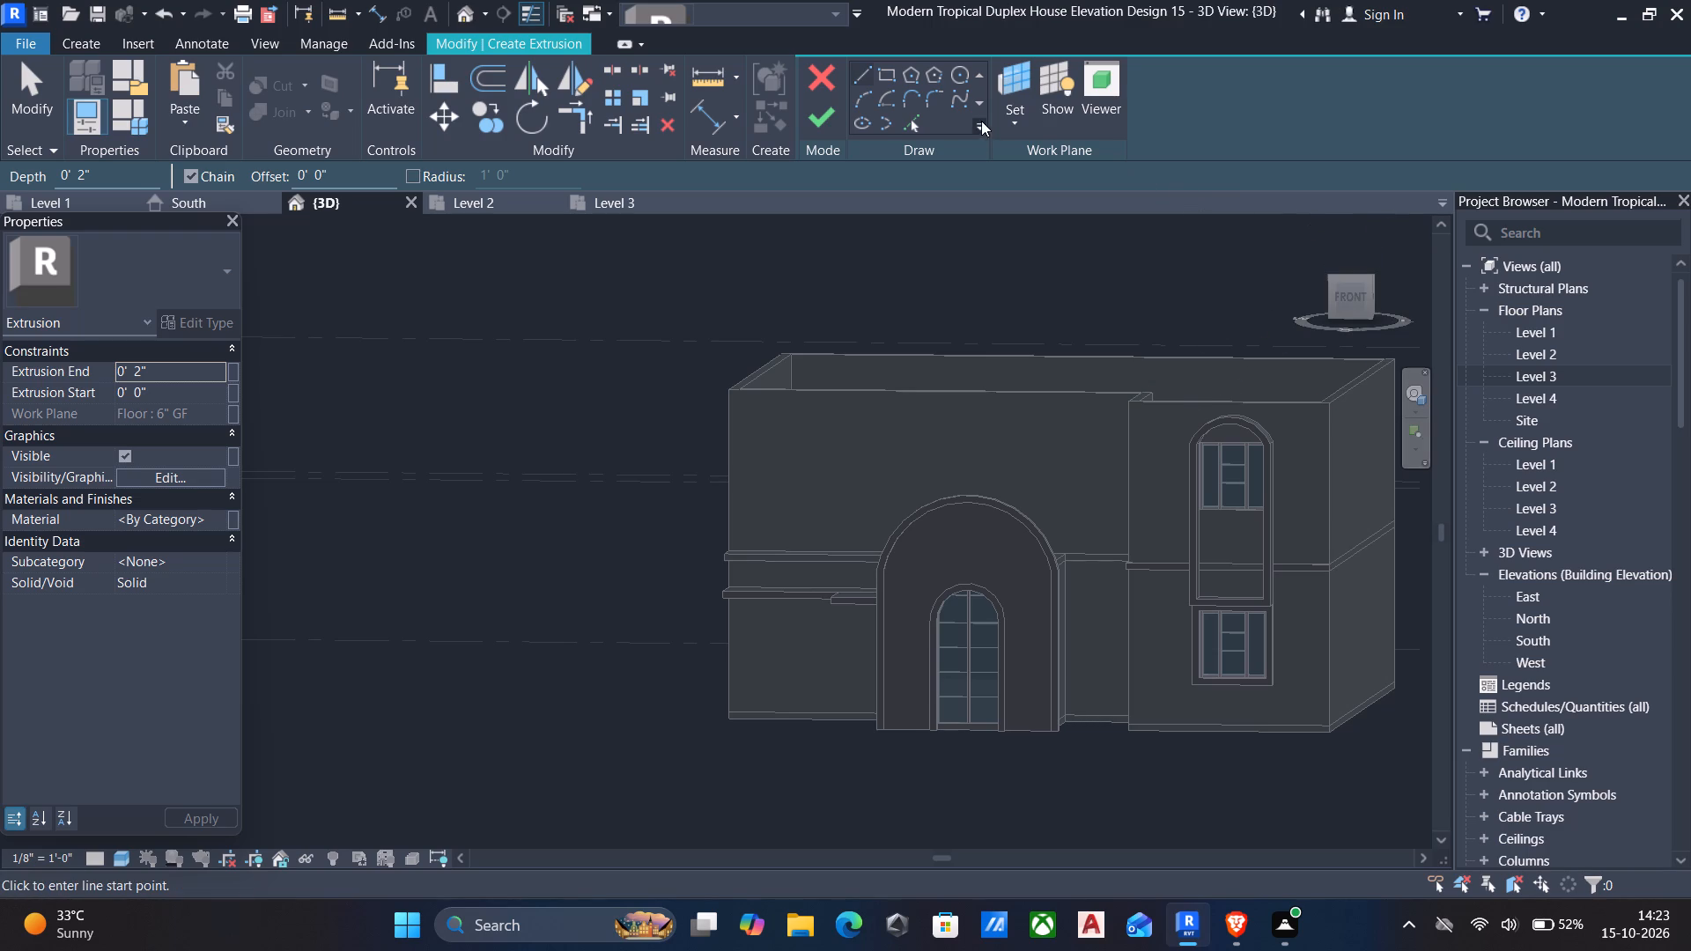
{"action": "left_click", "coordinate": [1013, 121]}
{"action": "left_click", "coordinate": [1078, 200]}
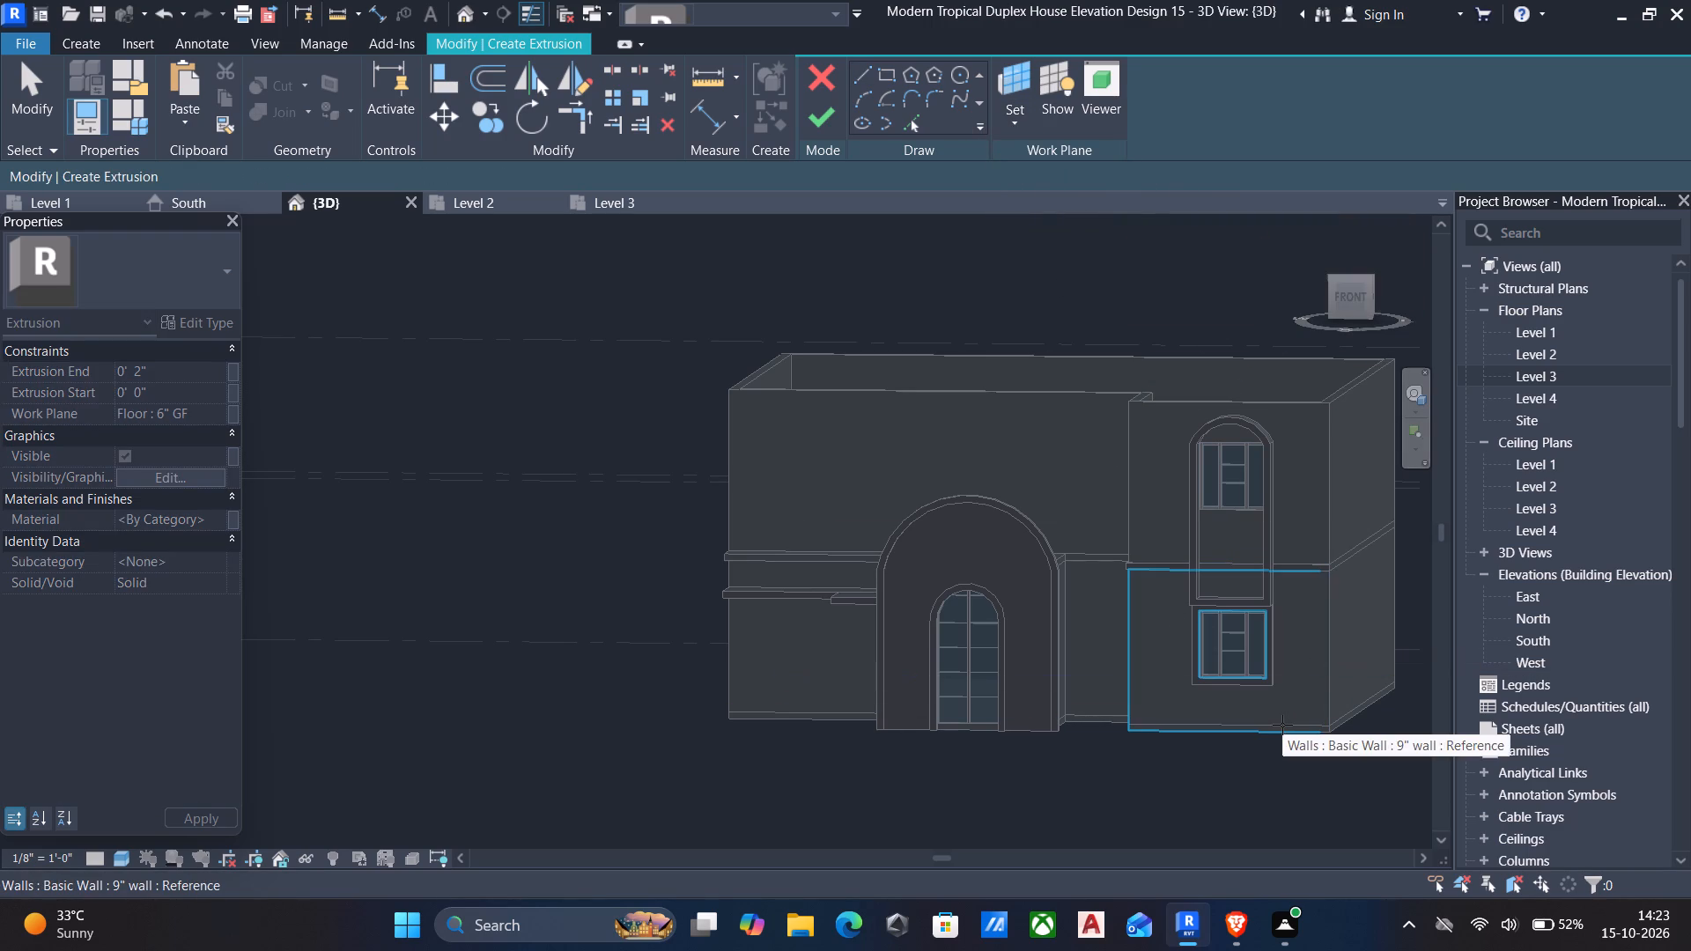
{"action": "scroll", "coordinate": [1282, 753], "scroll_direction": "up", "scroll_amount": 2}
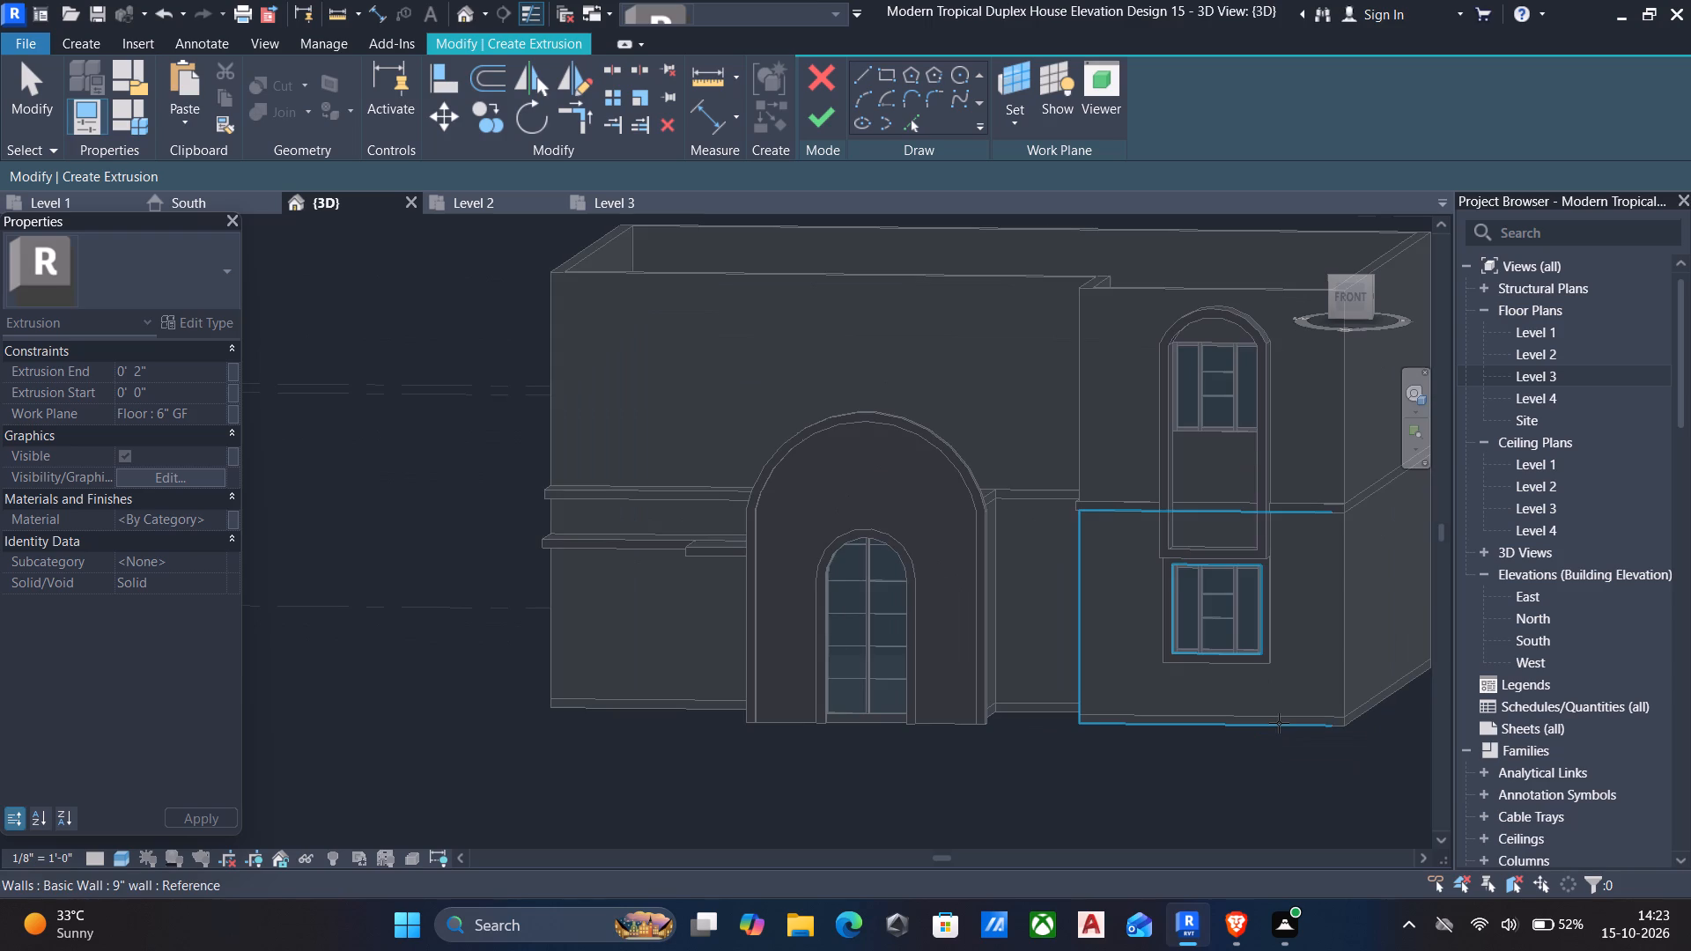
{"action": "left_click", "coordinate": [1279, 723]}
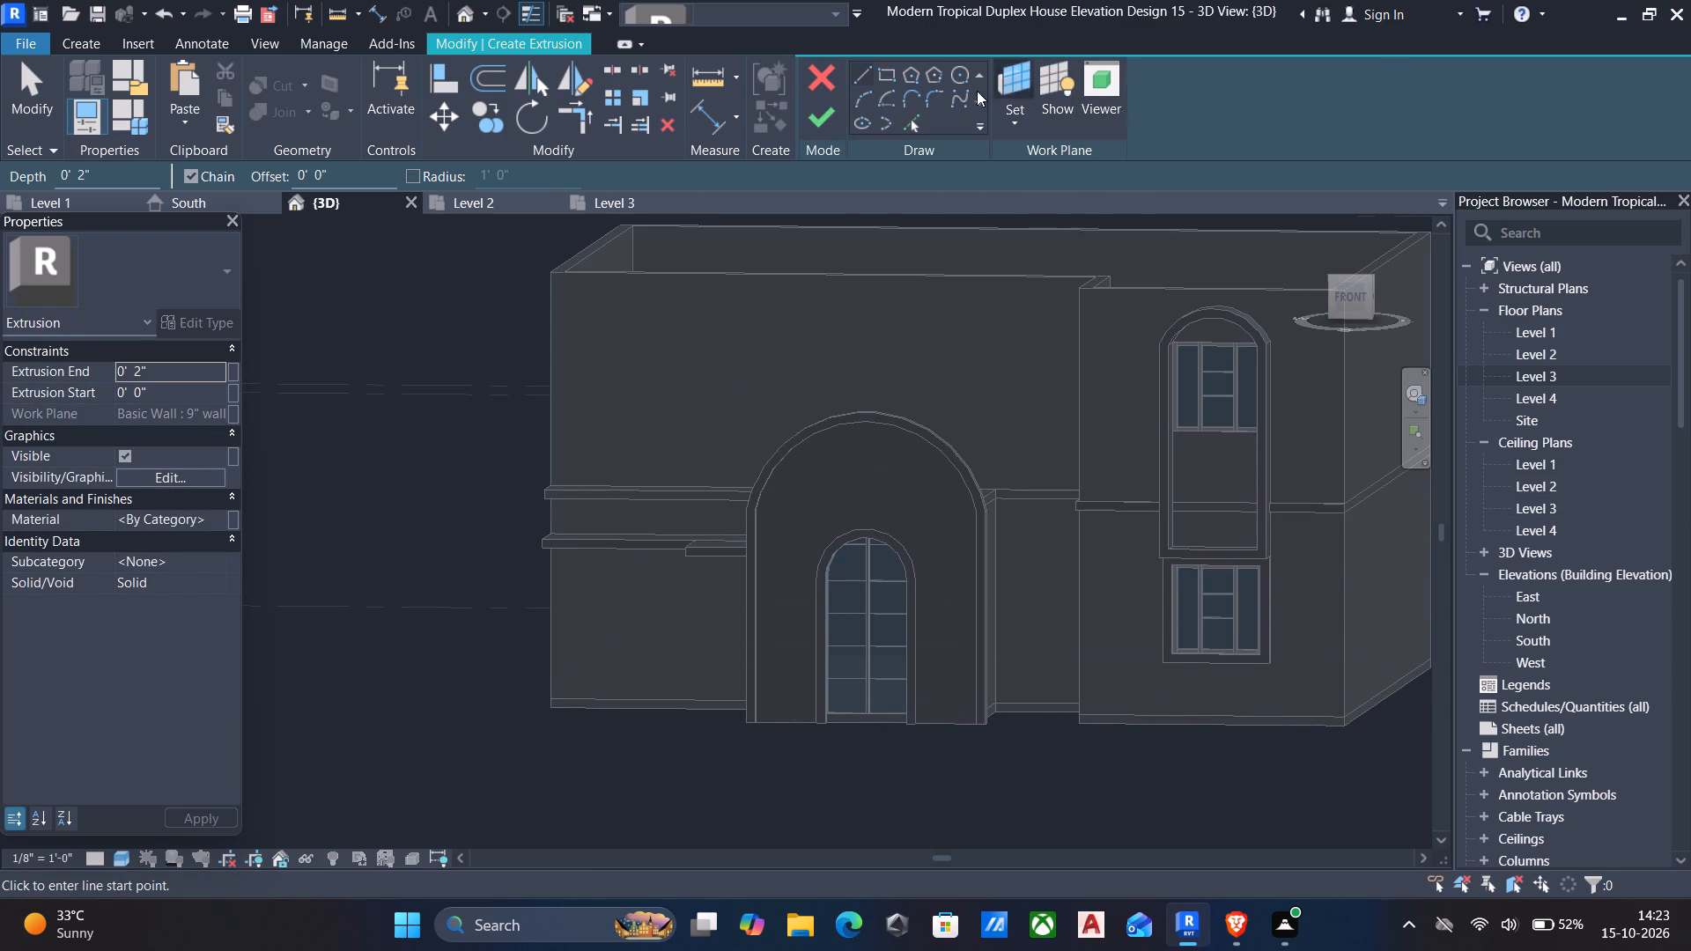
{"action": "left_click", "coordinate": [883, 70]}
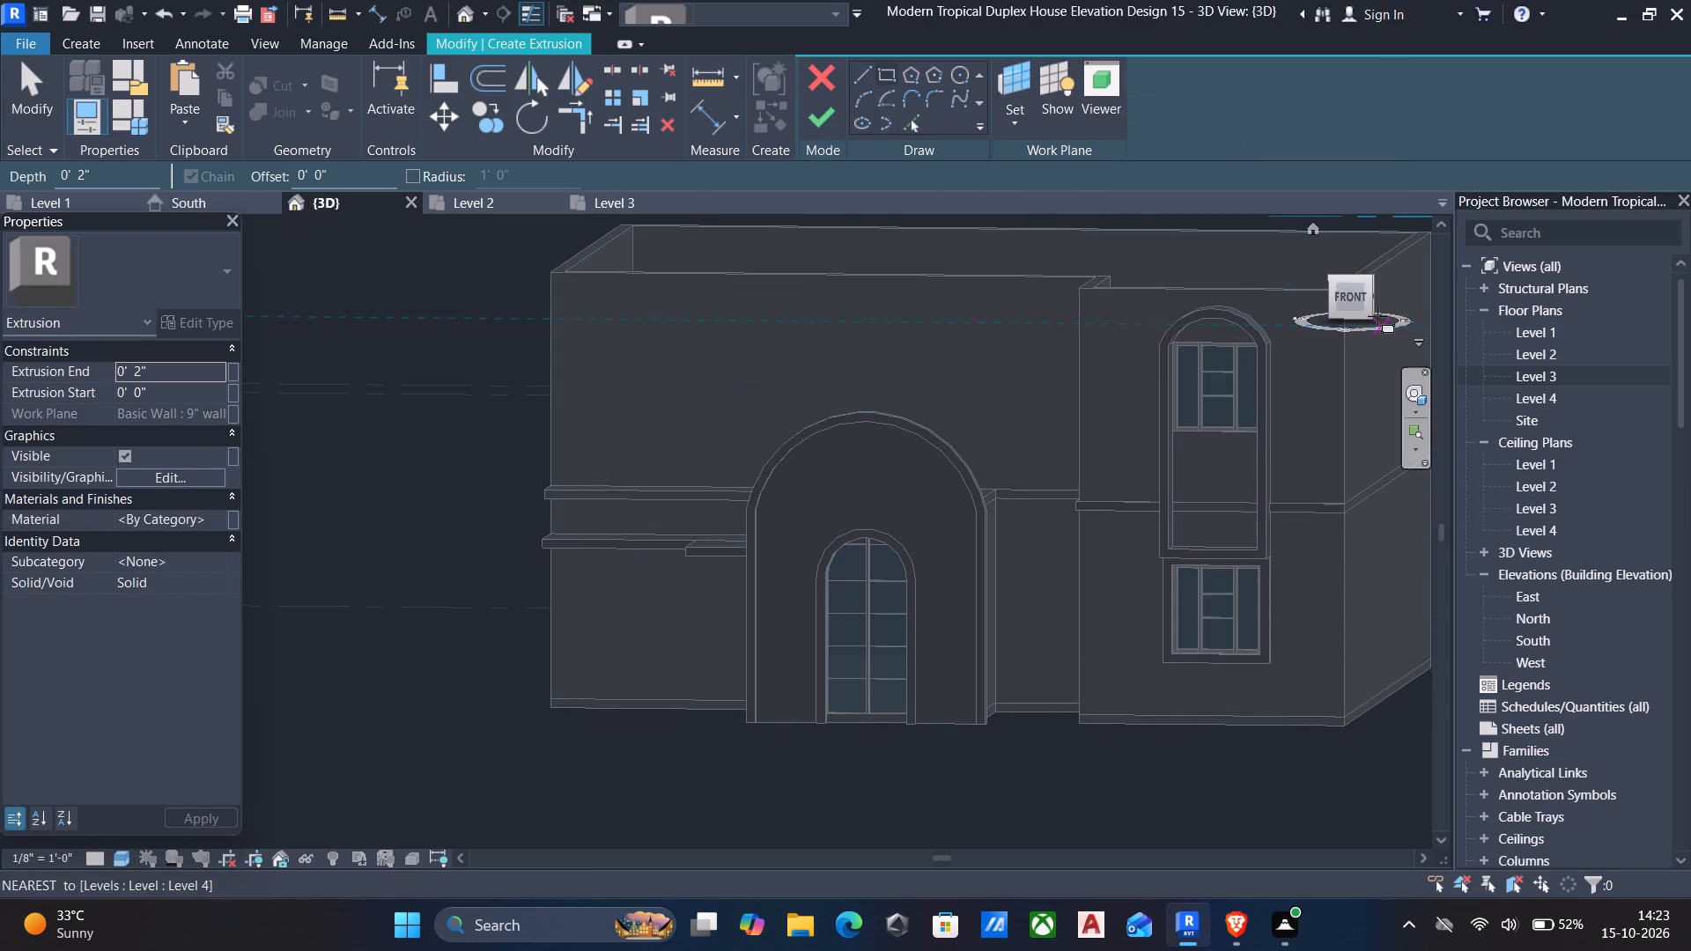
{"action": "left_click", "coordinate": [1355, 299]}
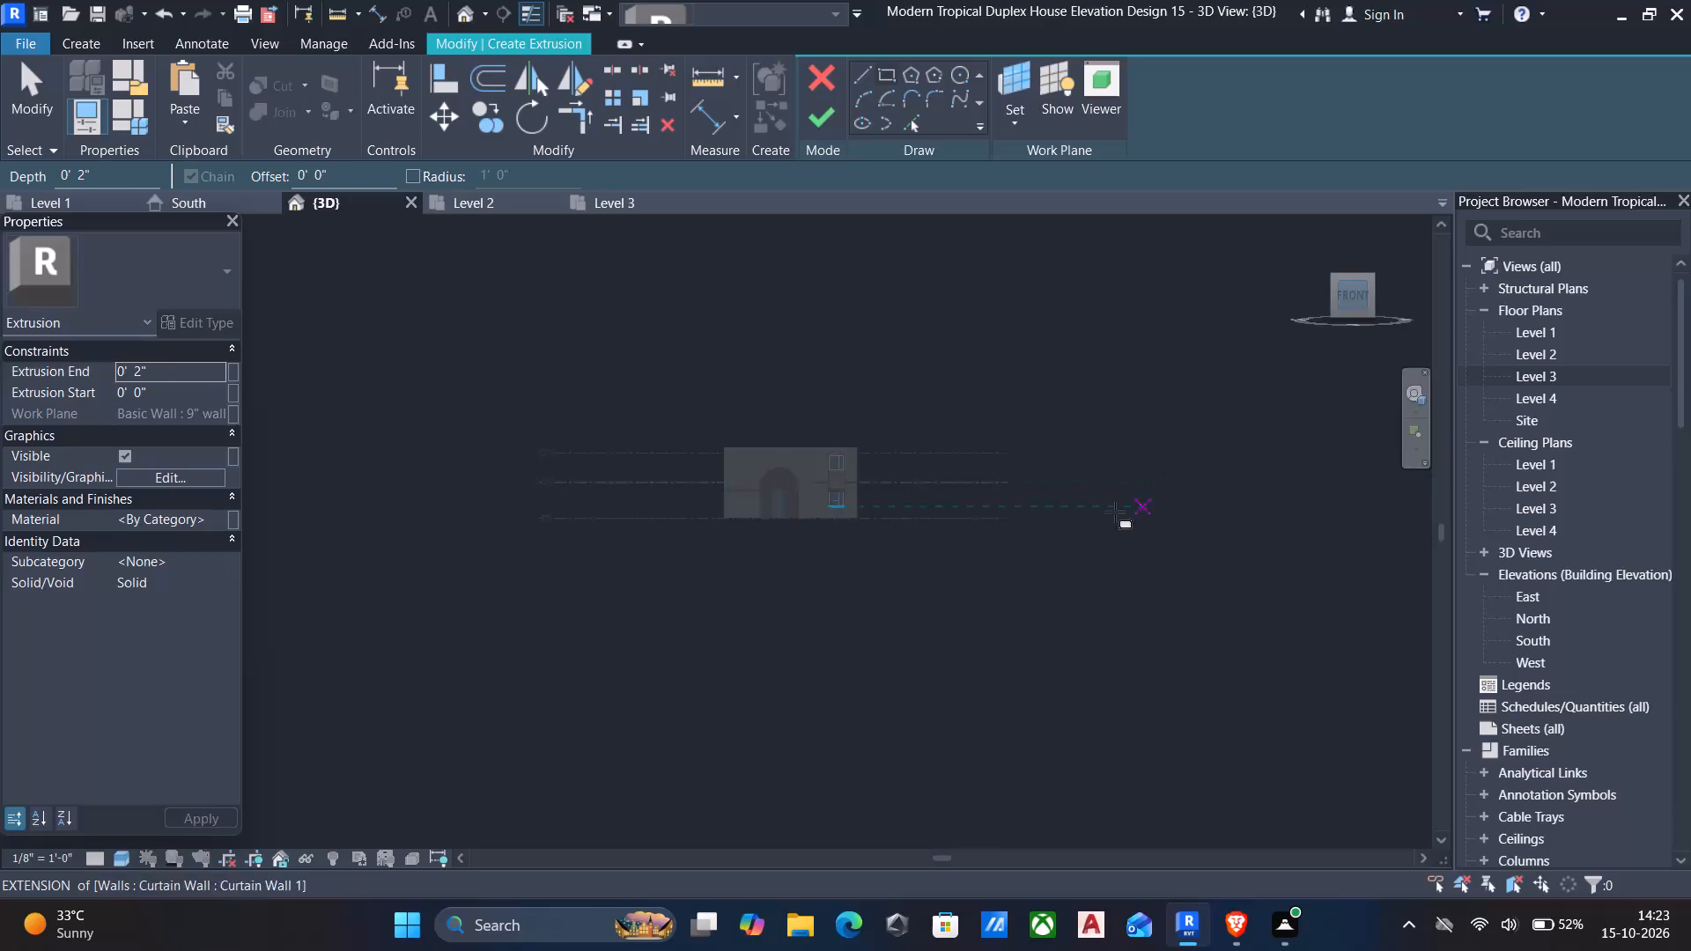
{"action": "scroll", "coordinate": [773, 536], "scroll_direction": "up", "scroll_amount": 10}
{"action": "scroll", "coordinate": [809, 601], "scroll_direction": "up", "scroll_amount": 3}
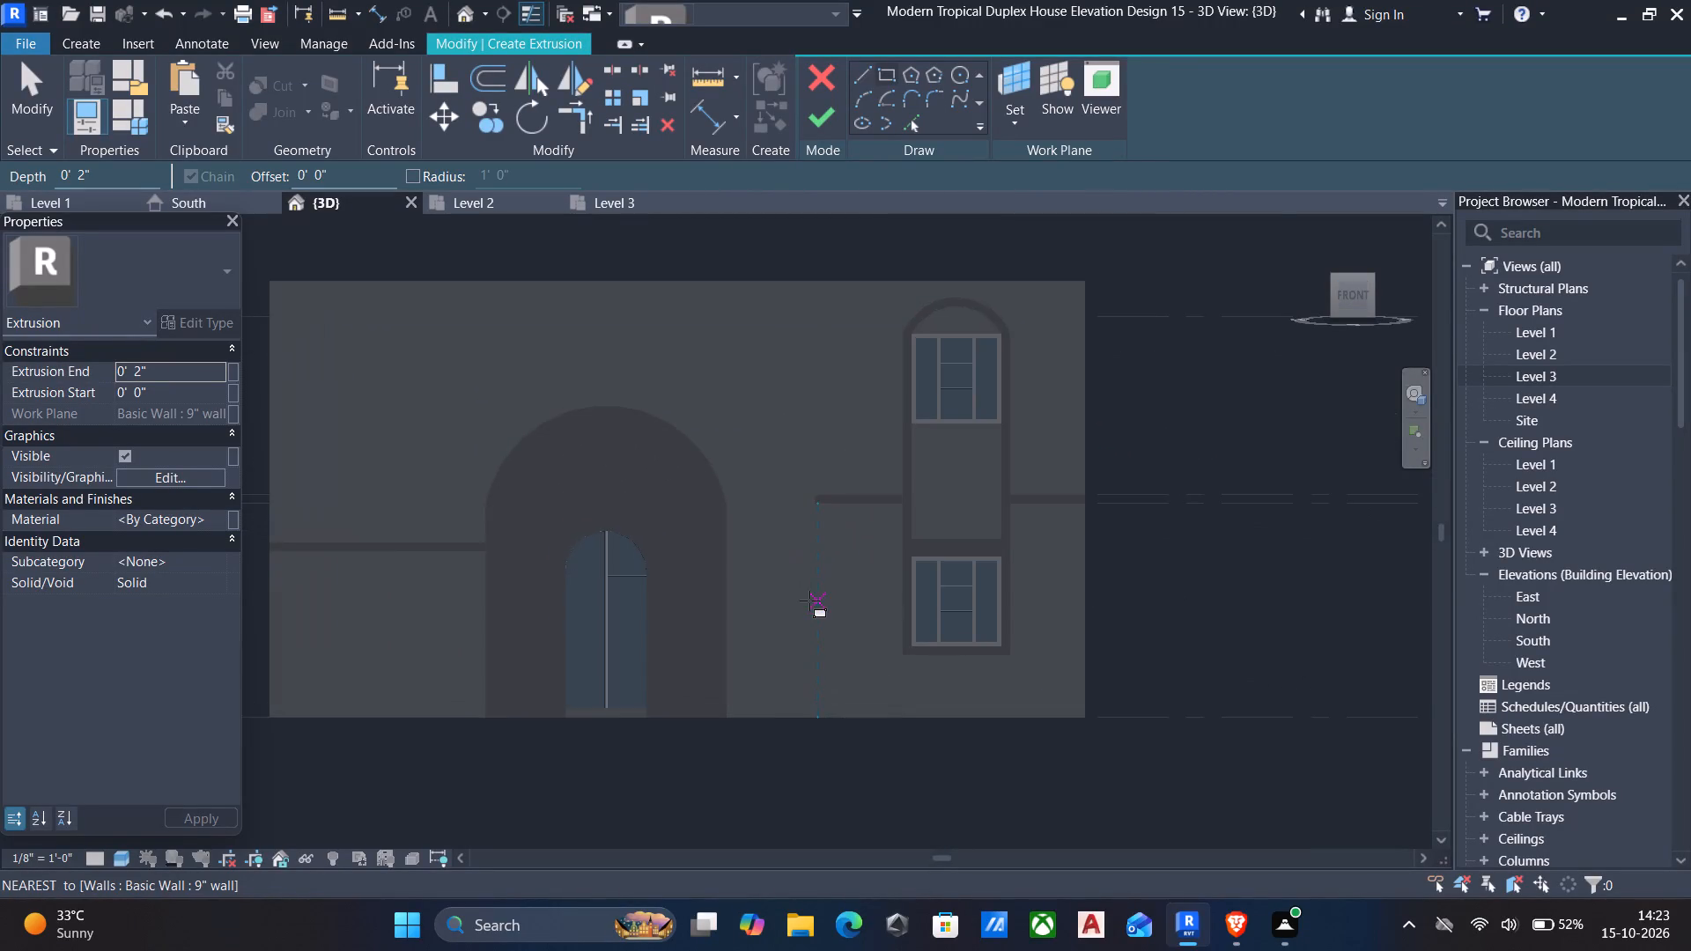
{"action": "scroll", "coordinate": [820, 590], "scroll_direction": "up", "scroll_amount": 4}
{"action": "left_click", "coordinate": [810, 440]}
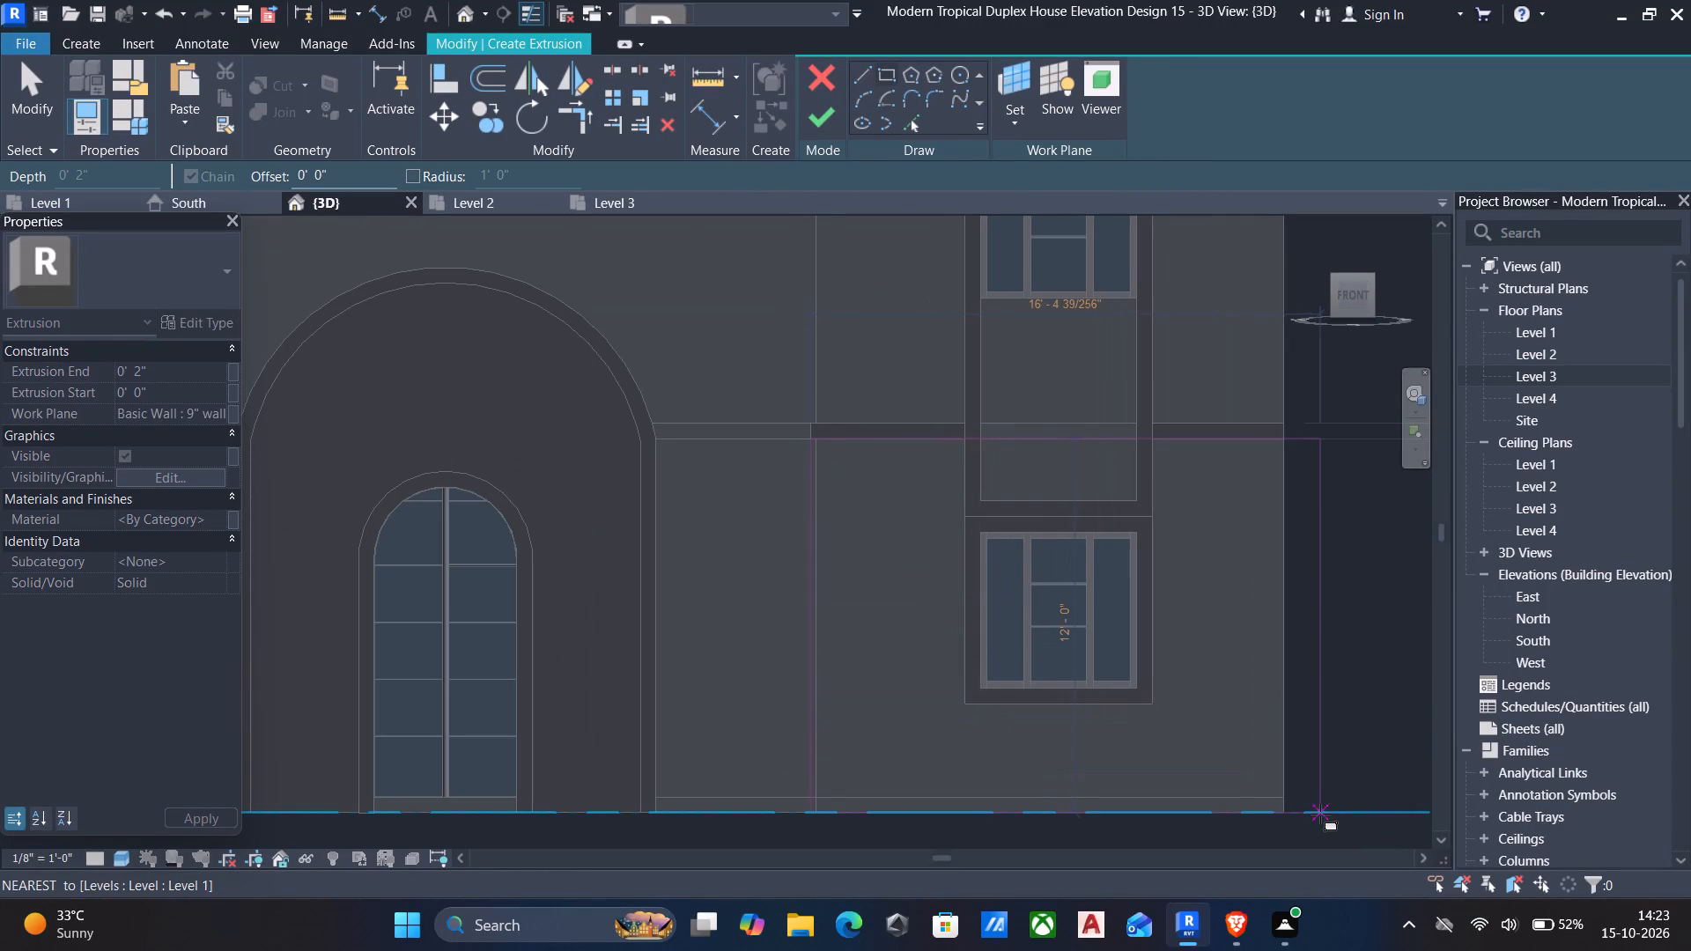
{"action": "left_click", "coordinate": [1291, 812]}
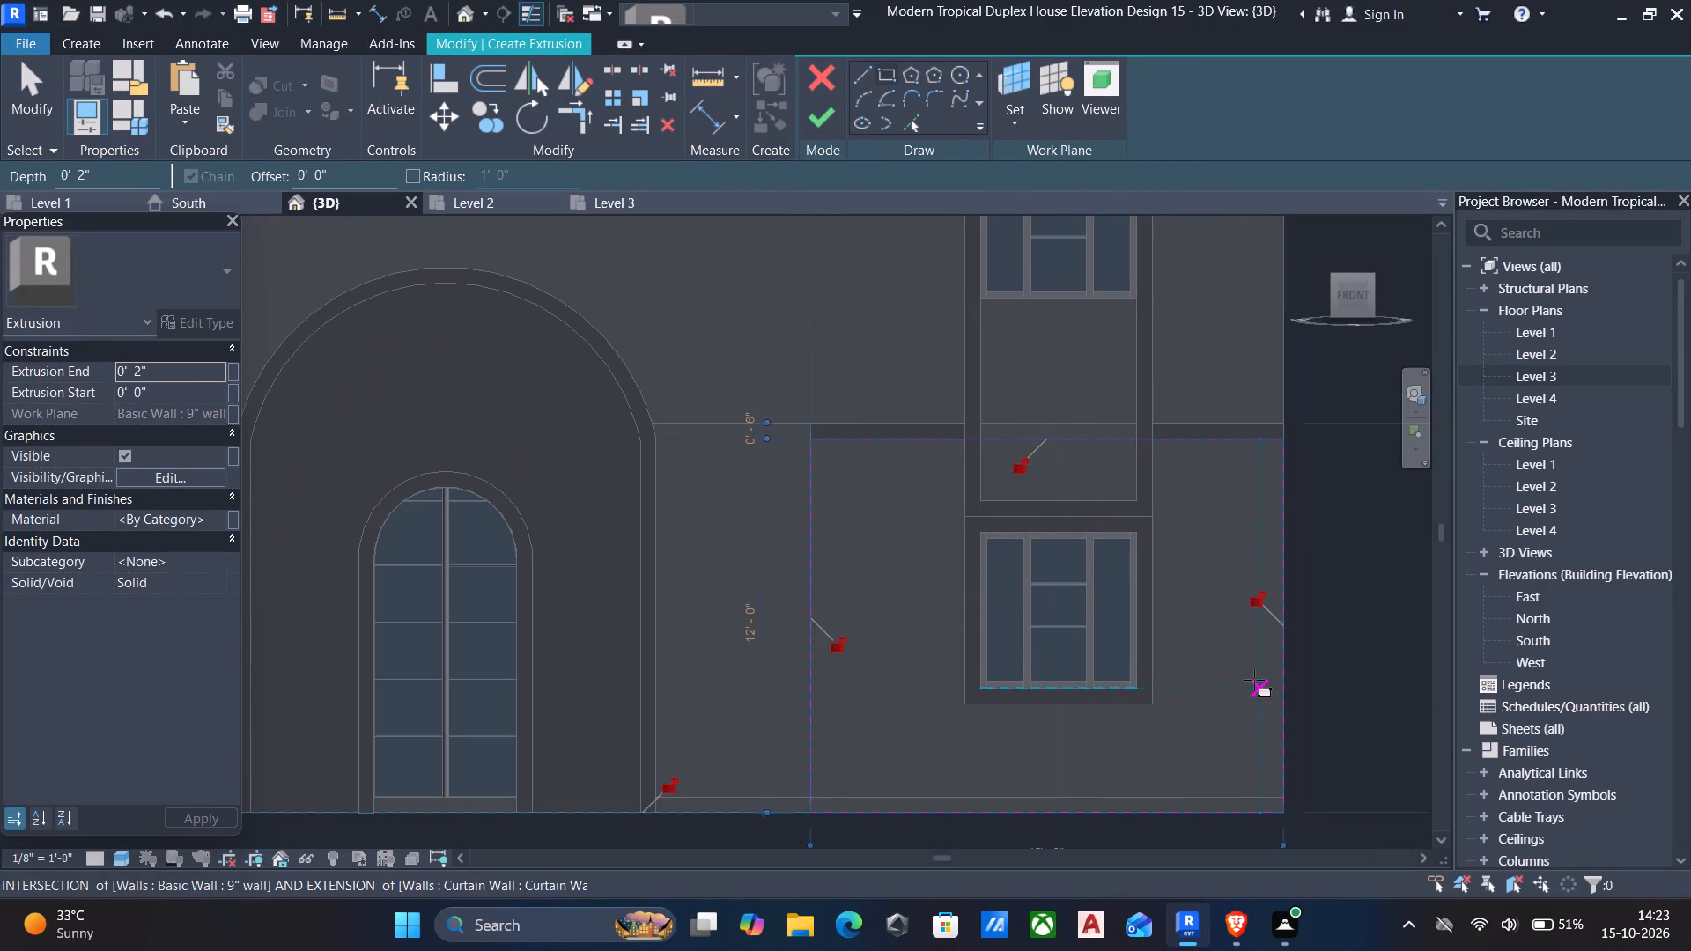
{"action": "key", "text": "Escape"}
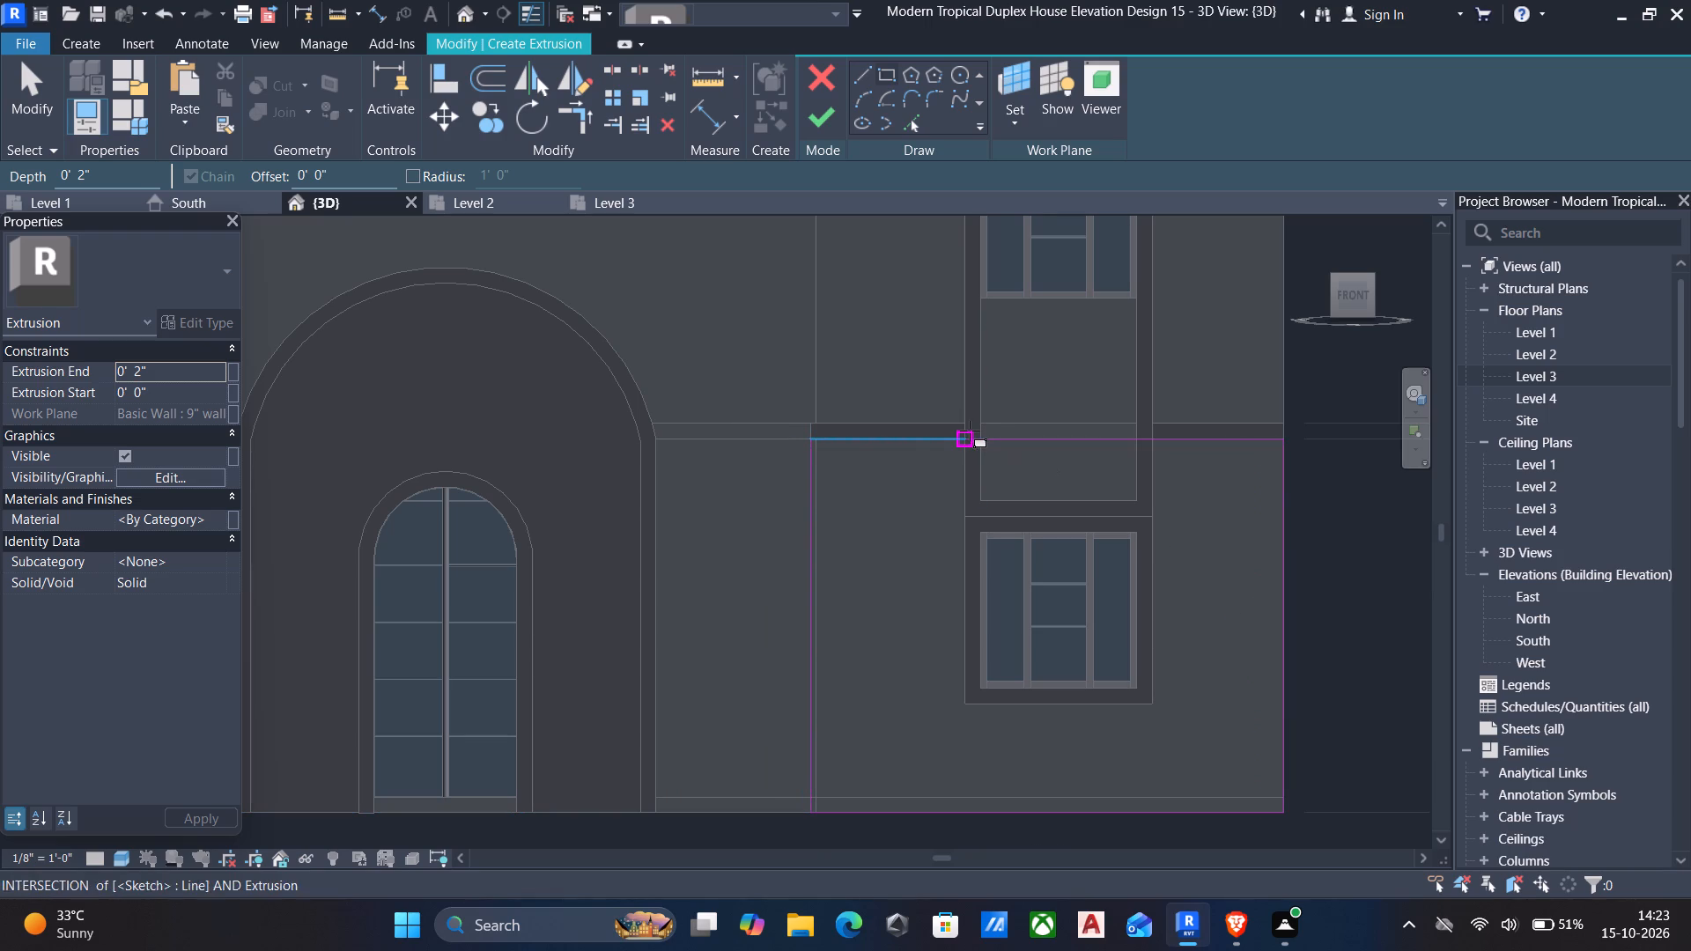
Sketch a 6'-0" by 8'-6" rectangle around the window surround, from the floor-edge band's underside to the surround's bottom corner.
{"action": "left_click", "coordinate": [962, 431]}
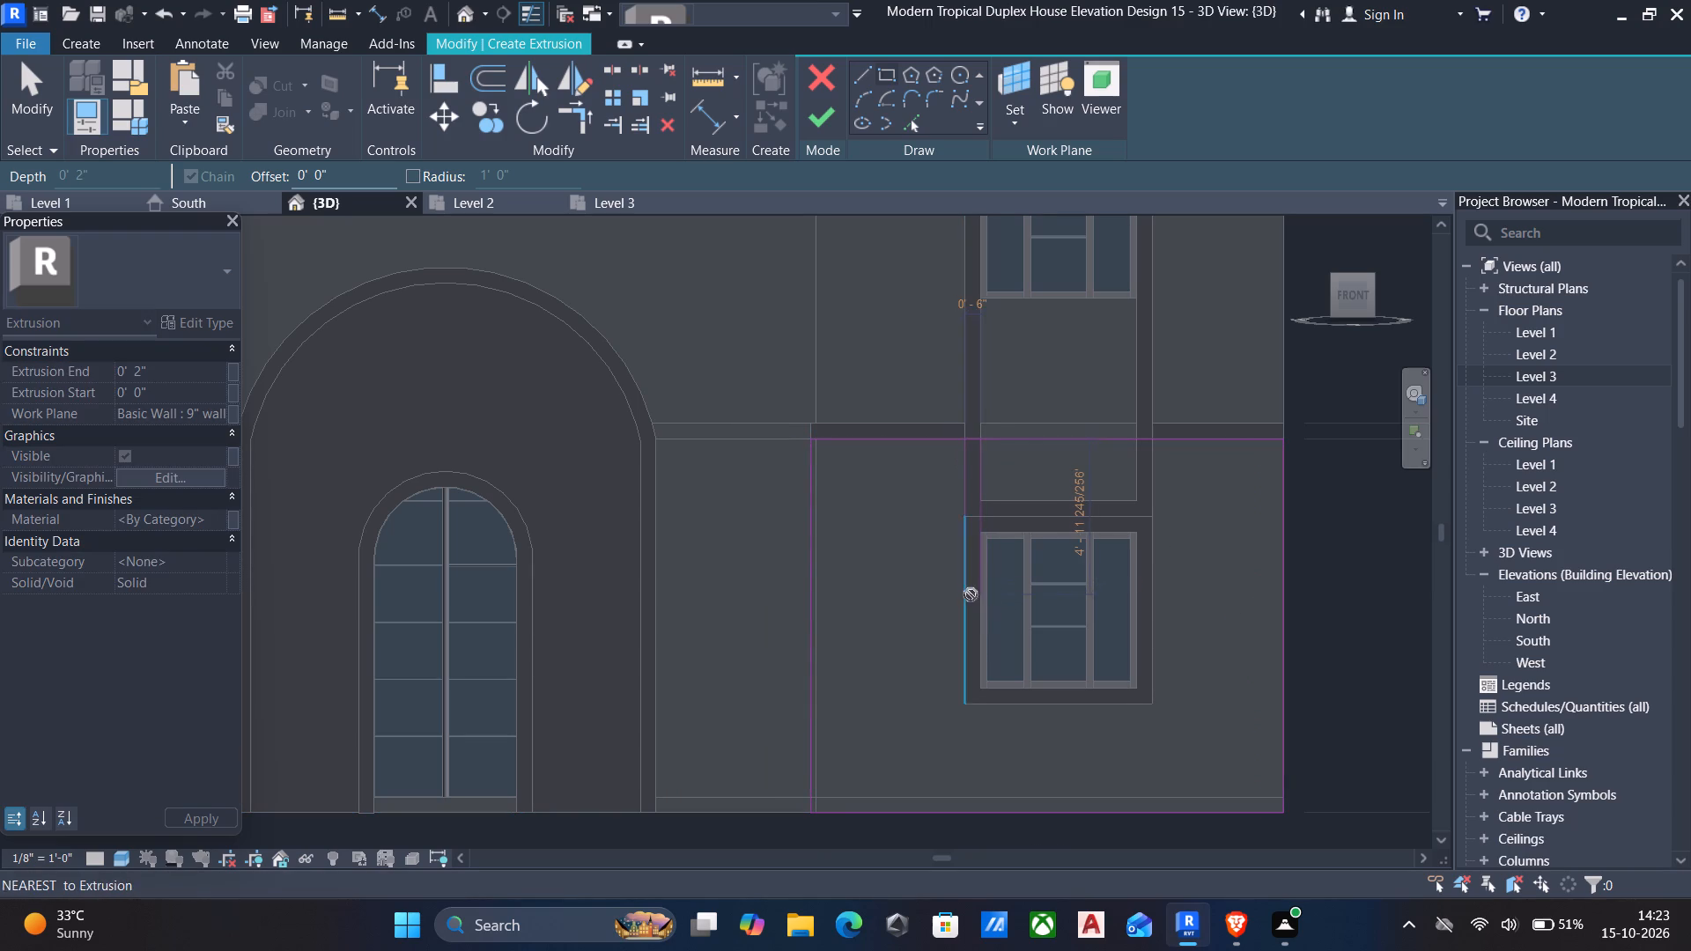
{"action": "left_click", "coordinate": [1156, 706]}
{"action": "key", "text": "Escape"}
{"action": "key", "text": "Escape"}
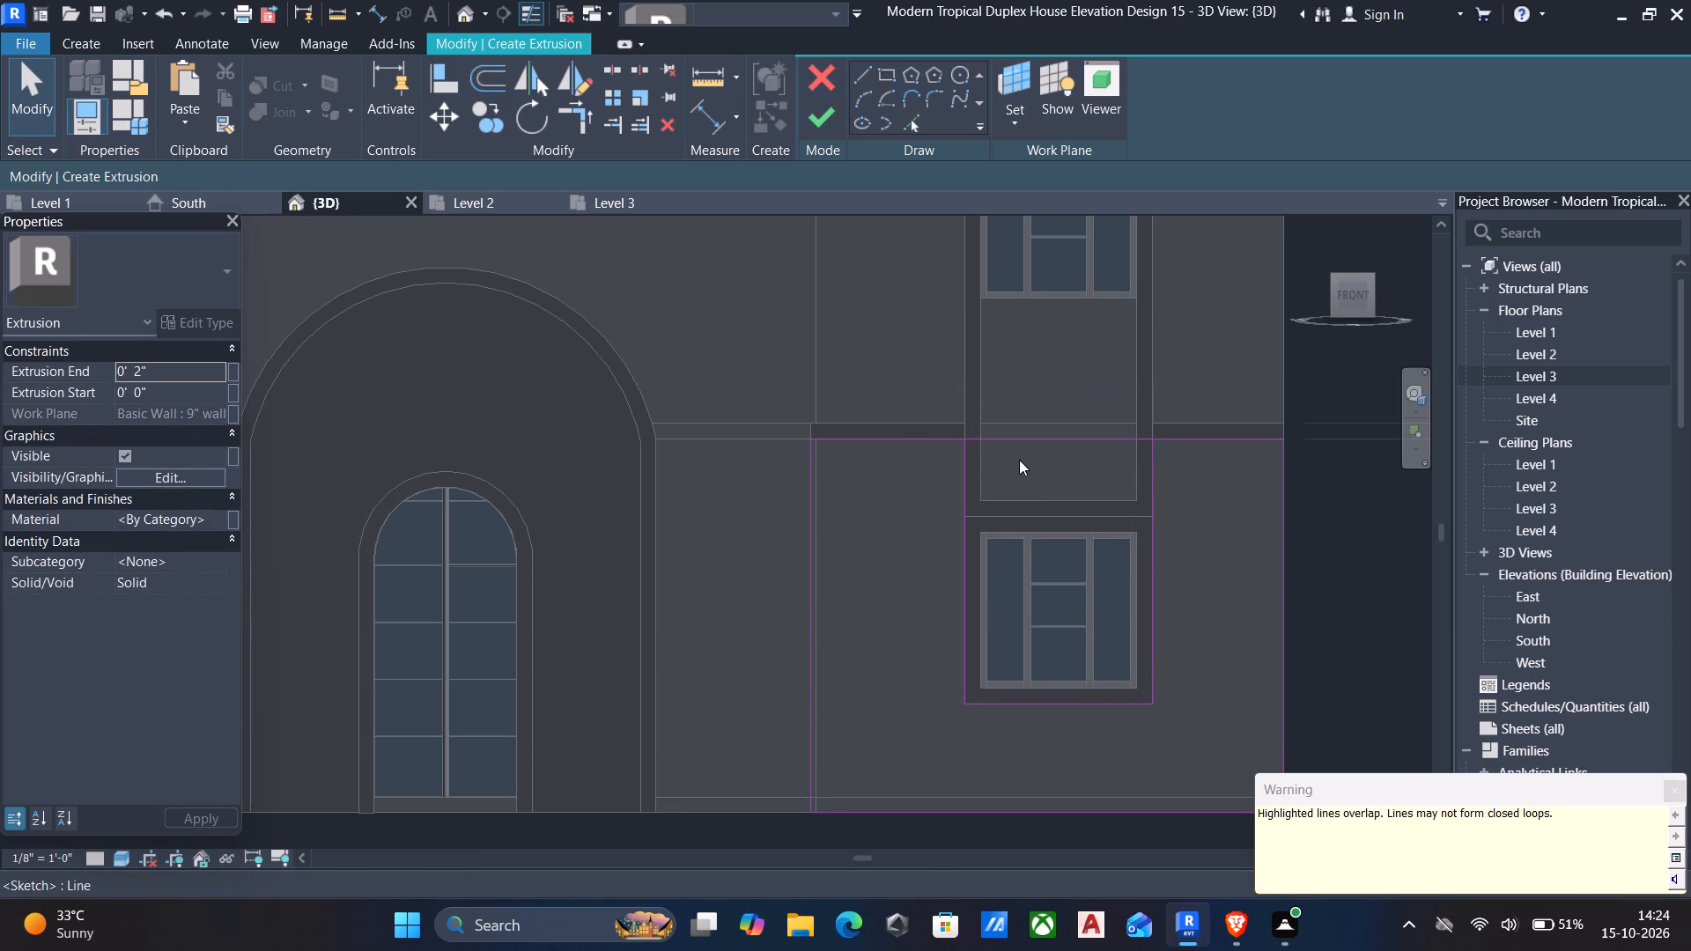
Delete the overlapping line above the window, then split and trim the outer top line to the surround's sides, forming one notched loop.
{"action": "left_click", "coordinate": [1046, 444]}
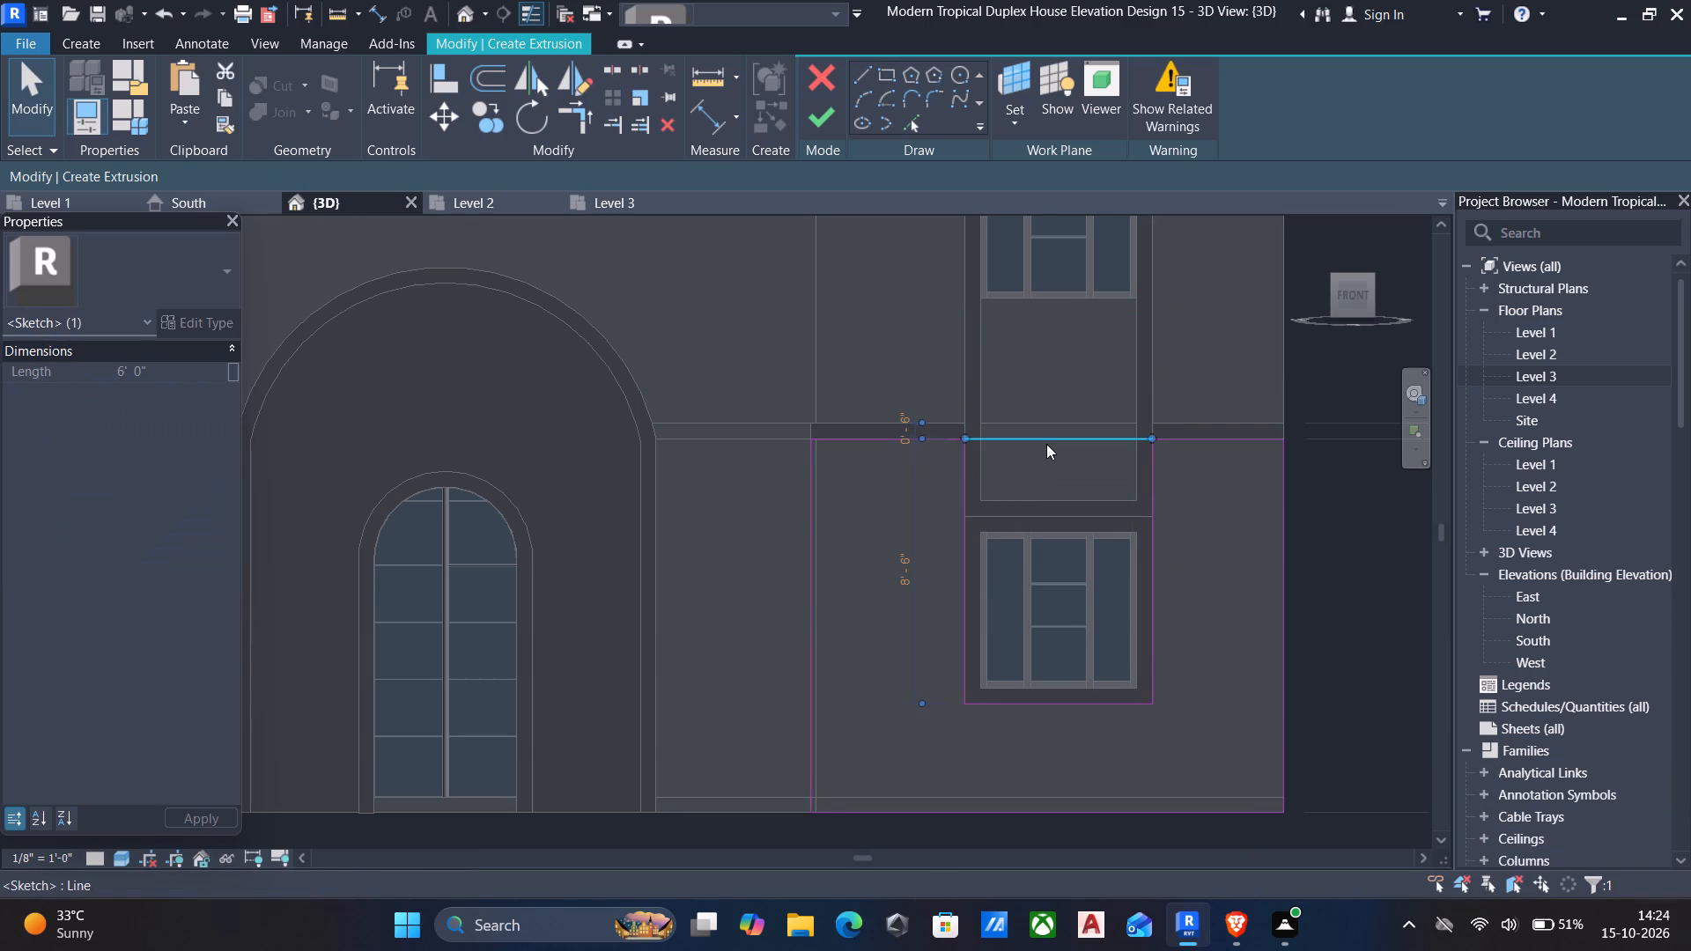
{"action": "key", "text": "Delete"}
{"action": "left_click", "coordinate": [1046, 444]}
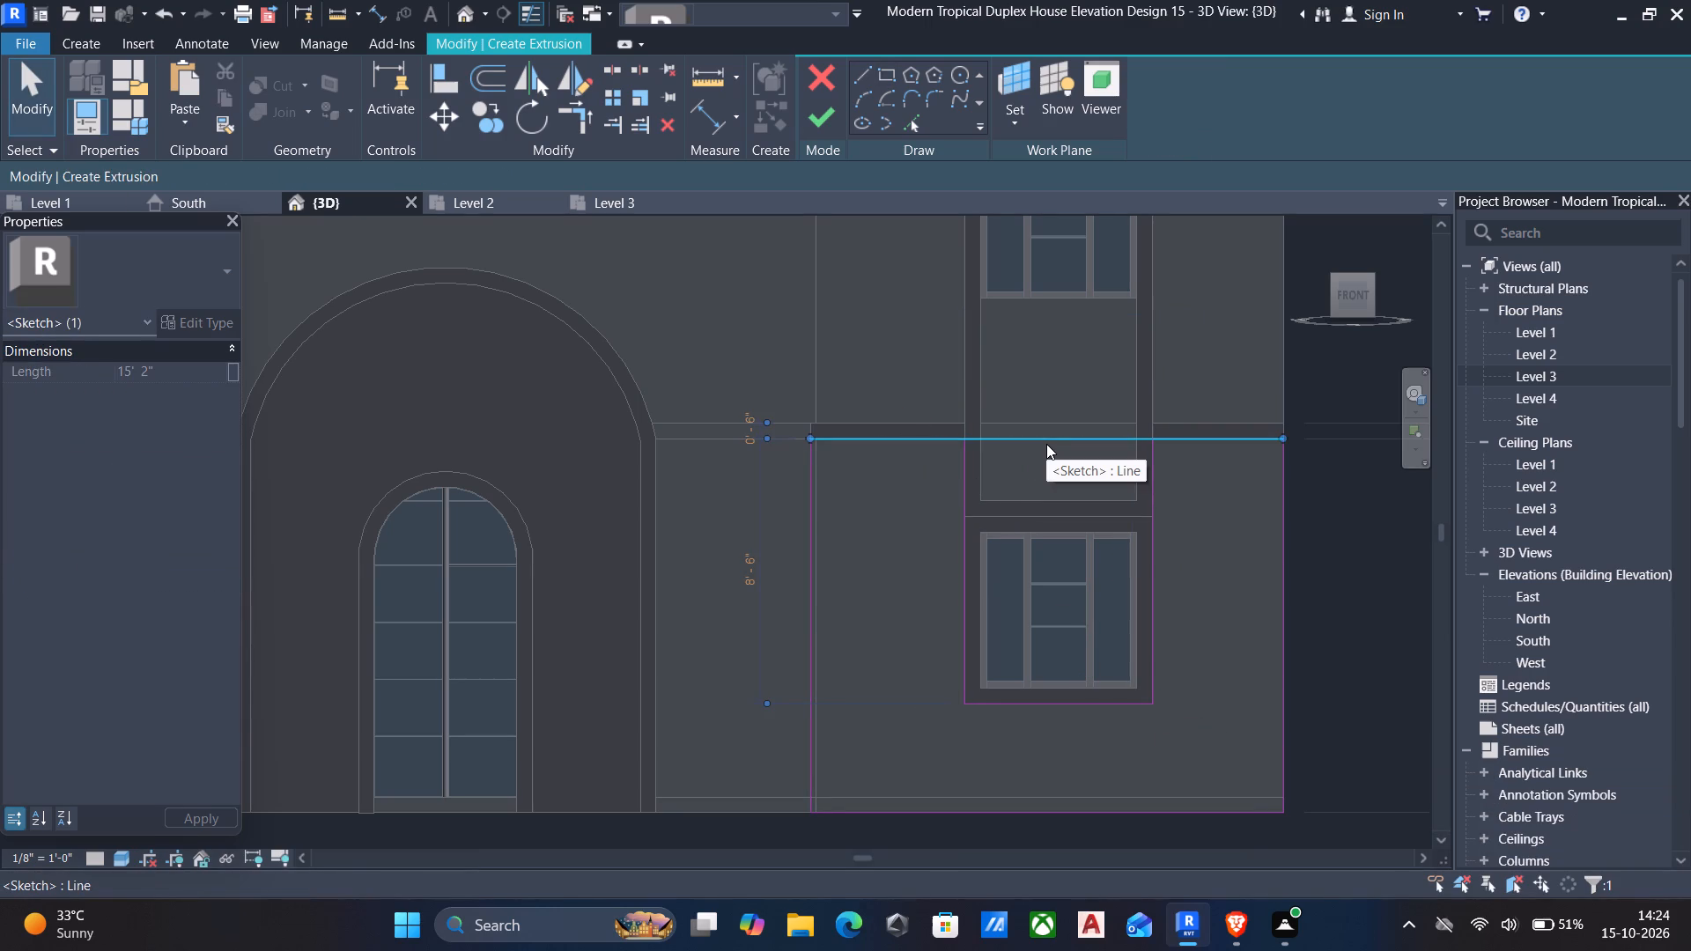
{"action": "key", "text": "s"}
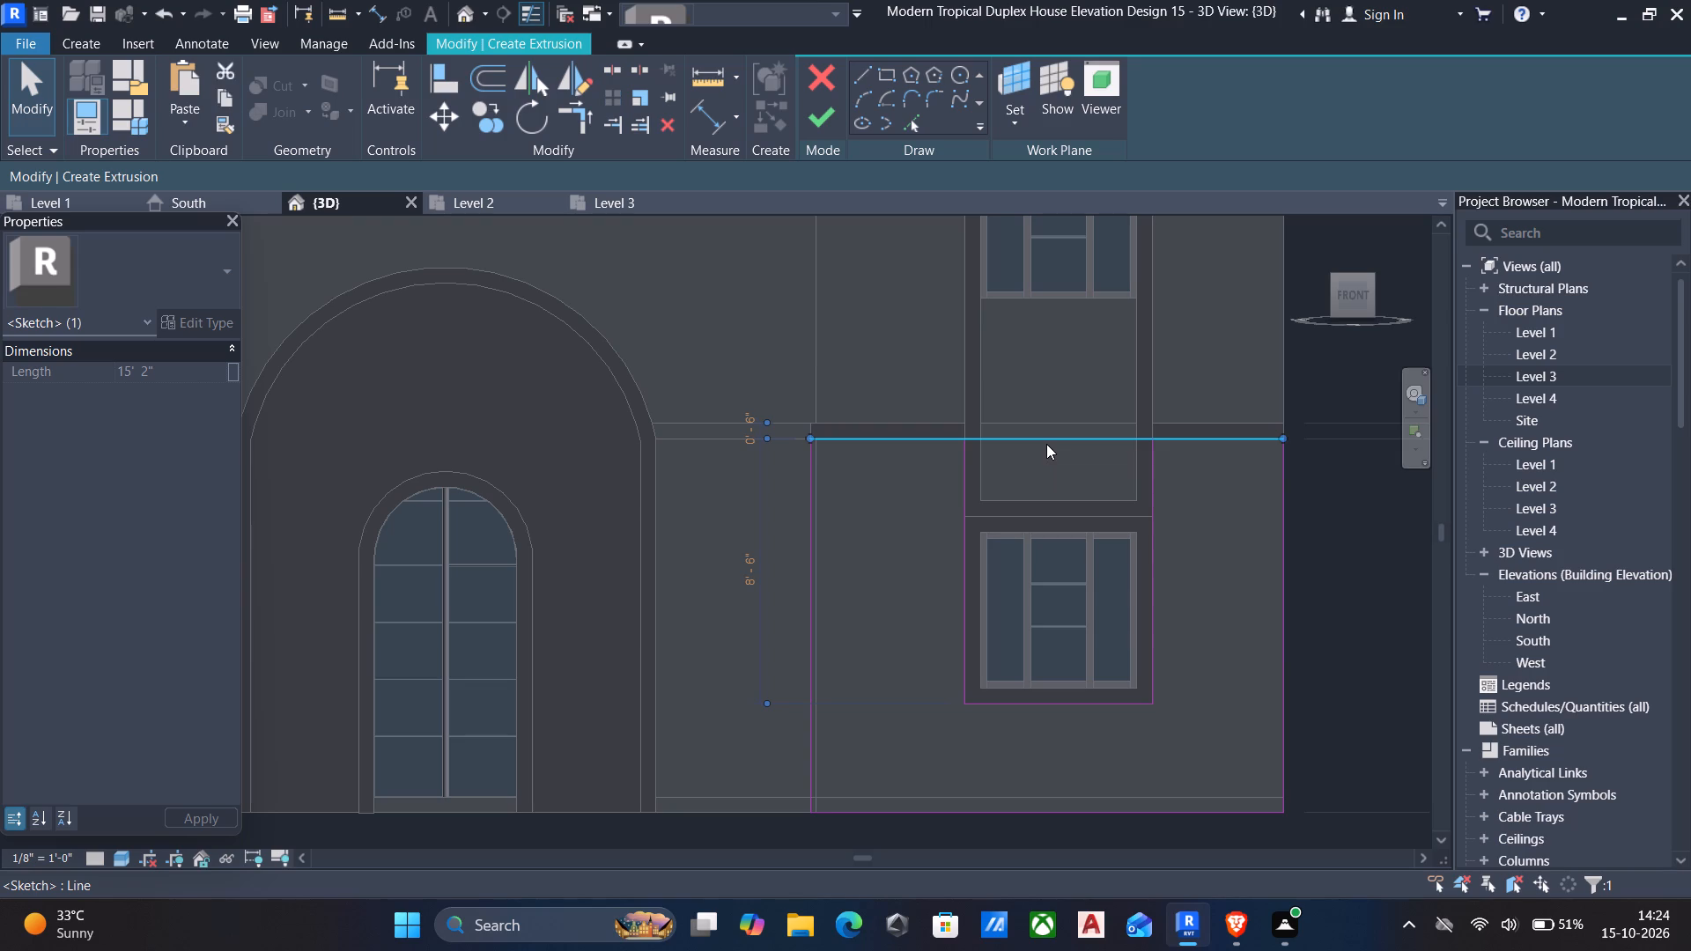
{"action": "key", "text": "l"}
{"action": "left_click", "coordinate": [1046, 444]}
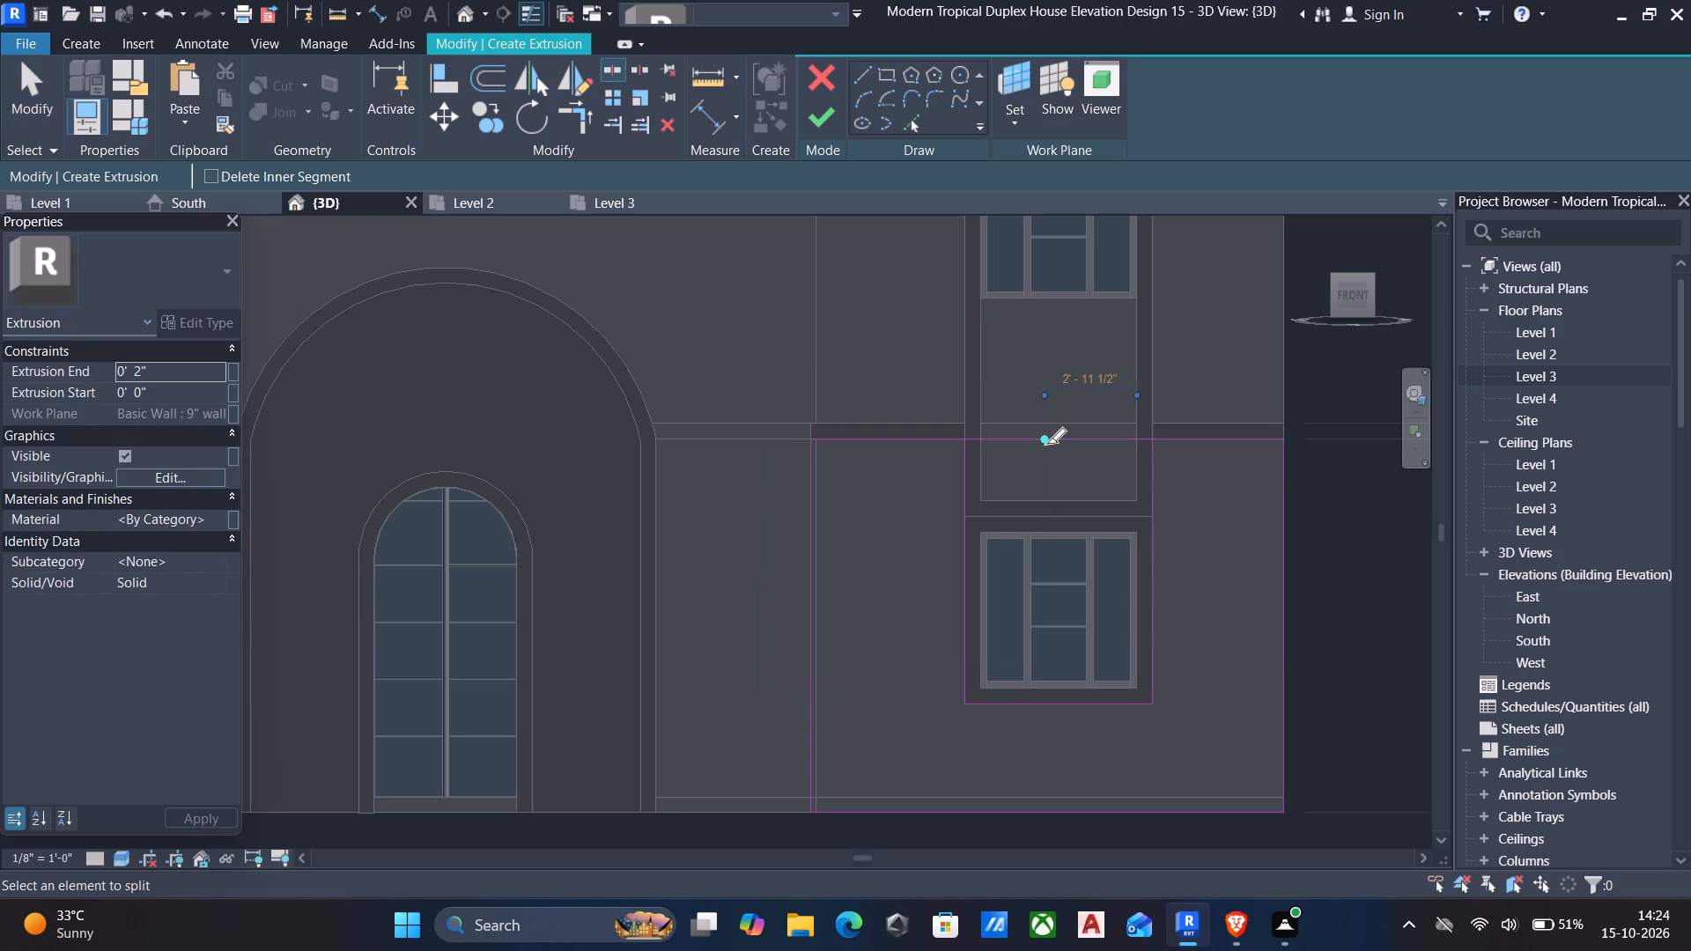
{"action": "key", "text": "Escape"}
{"action": "type", "text": "tr"}
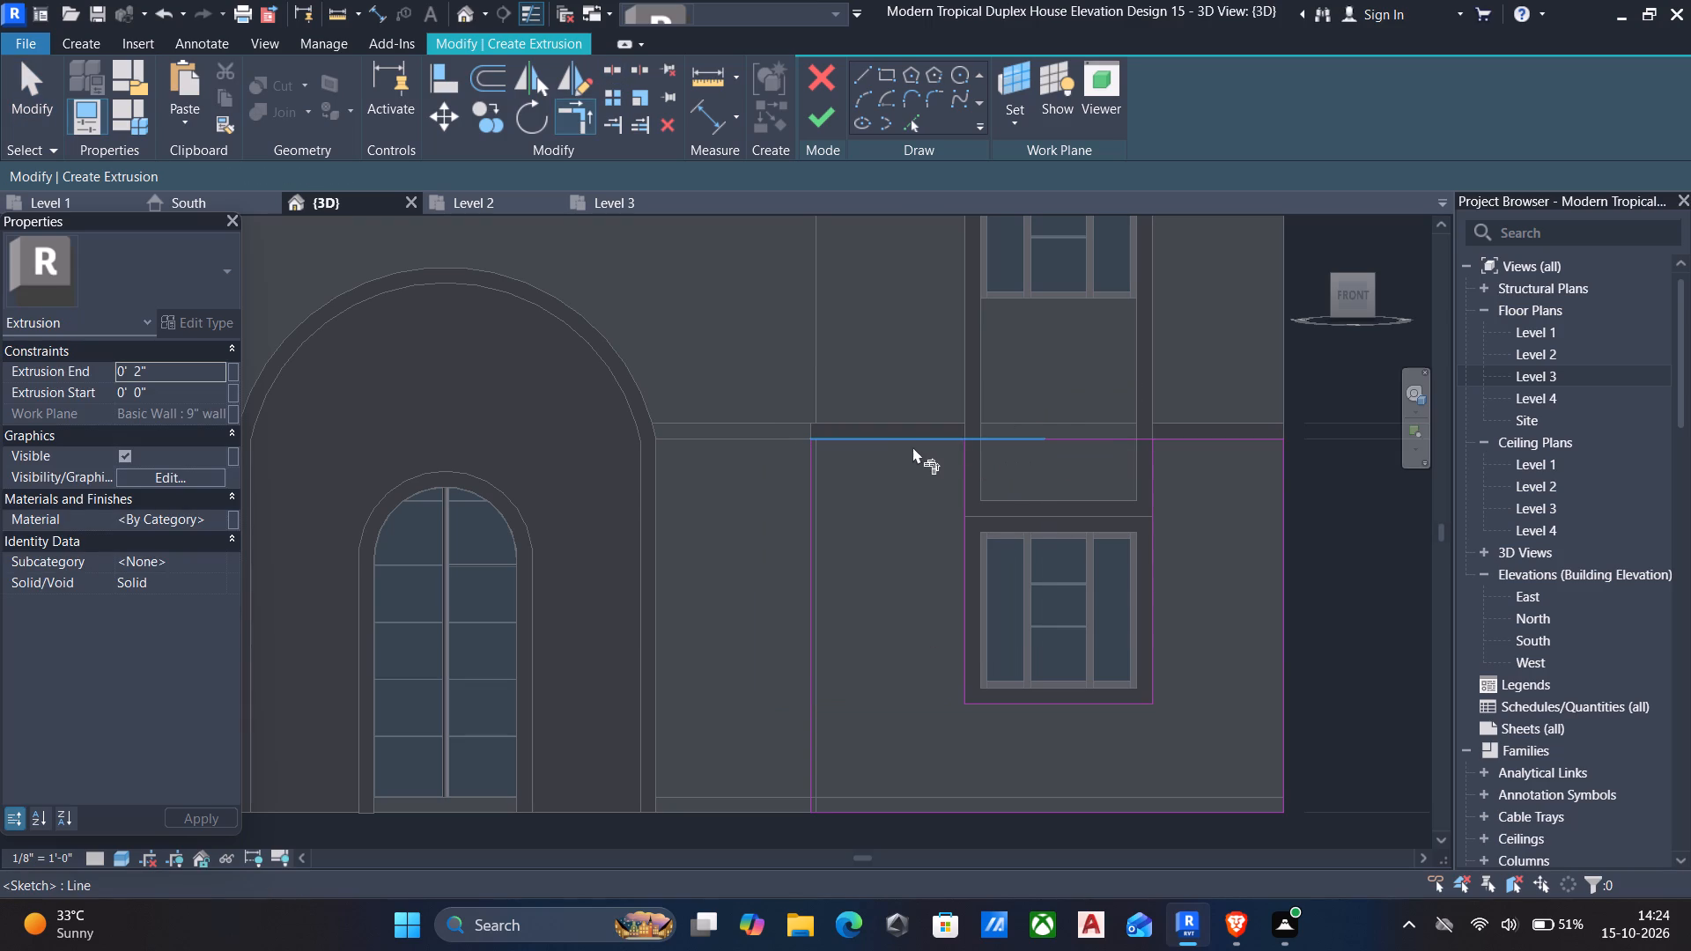
{"action": "left_click", "coordinate": [892, 441]}
{"action": "left_click", "coordinate": [967, 466]}
{"action": "left_click", "coordinate": [1209, 440]}
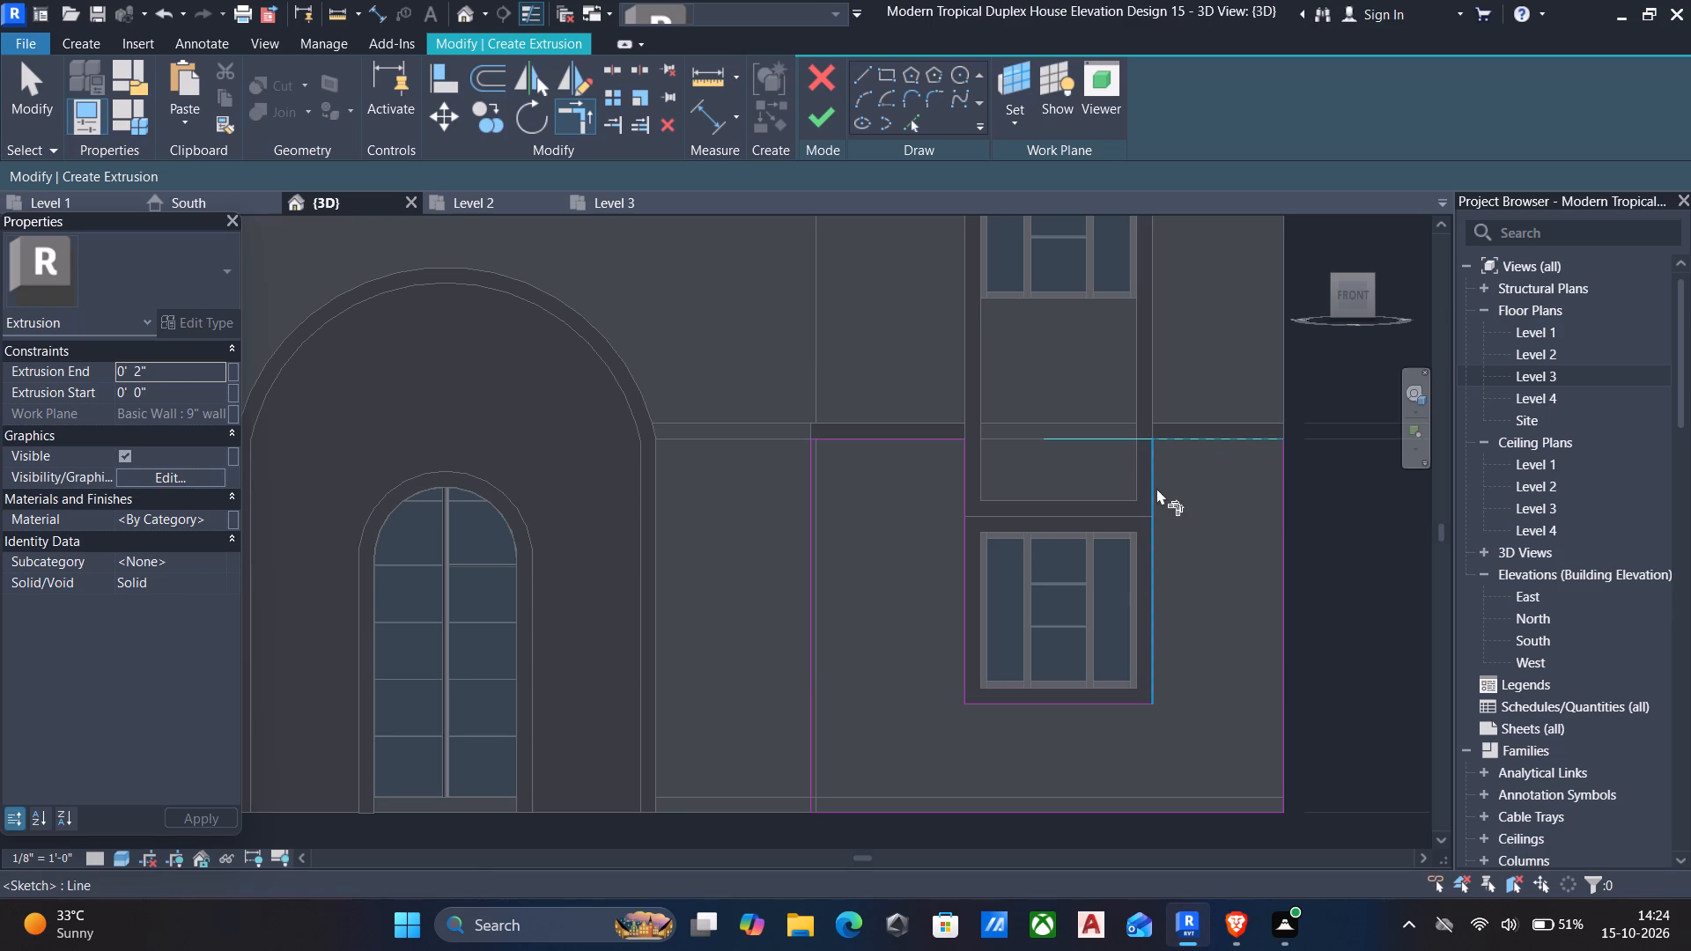
{"action": "left_click", "coordinate": [1156, 488]}
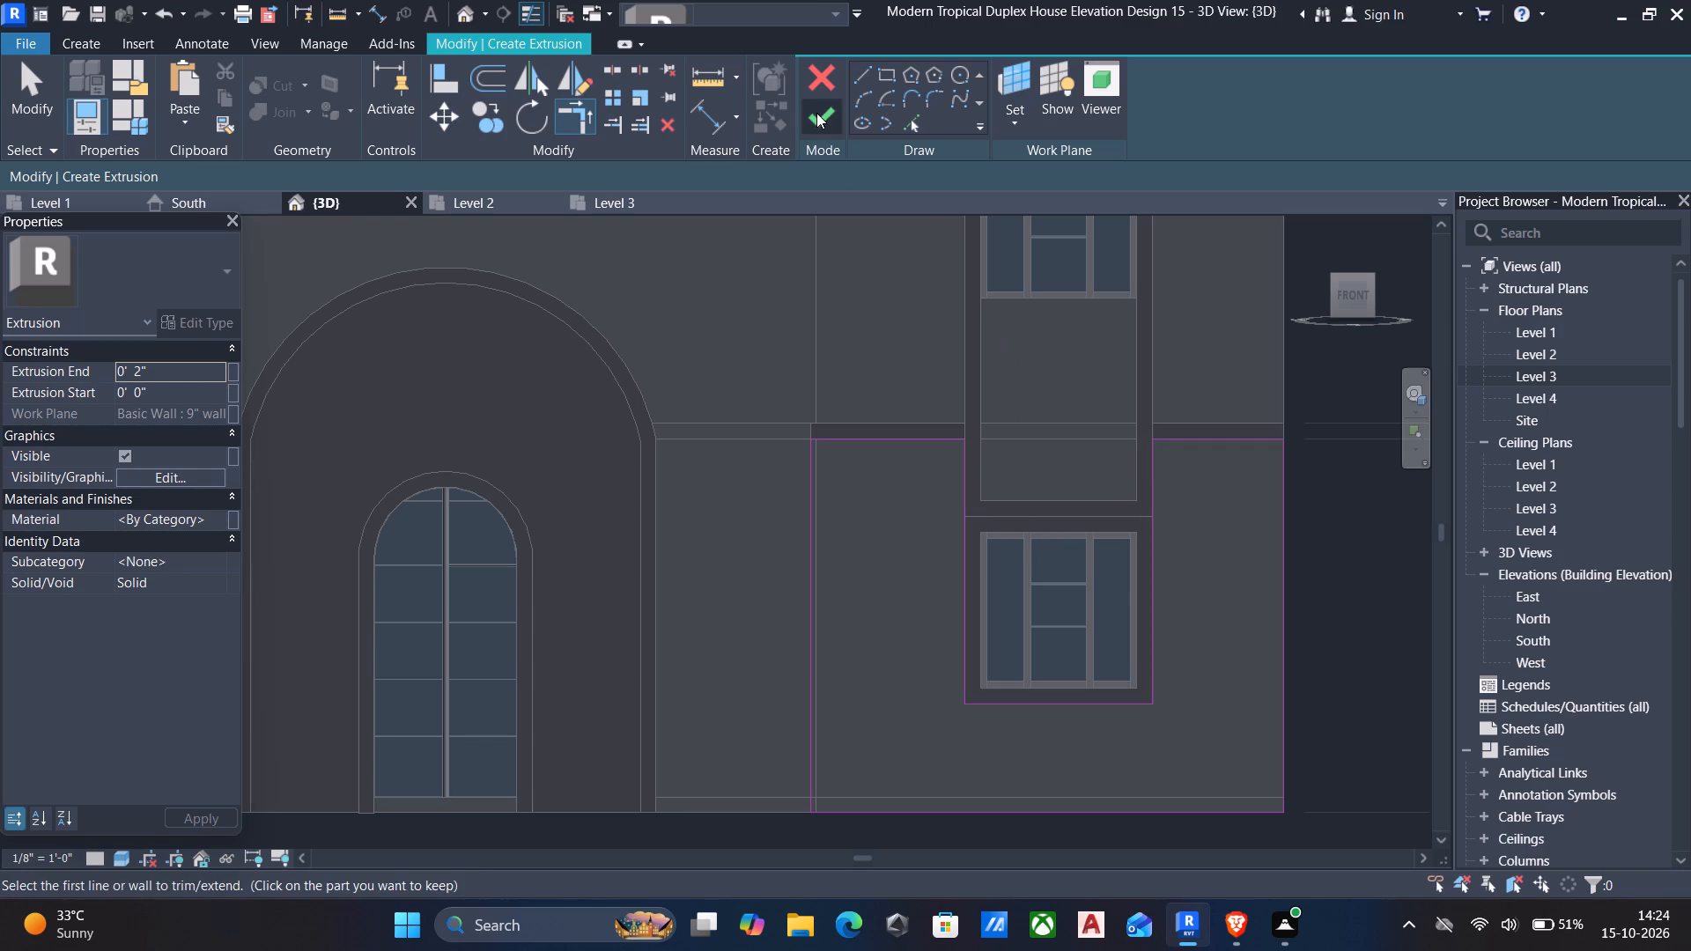
Finish the notched wall-panel sketch and set its Extrusion End to 1".
{"action": "left_click", "coordinate": [816, 113]}
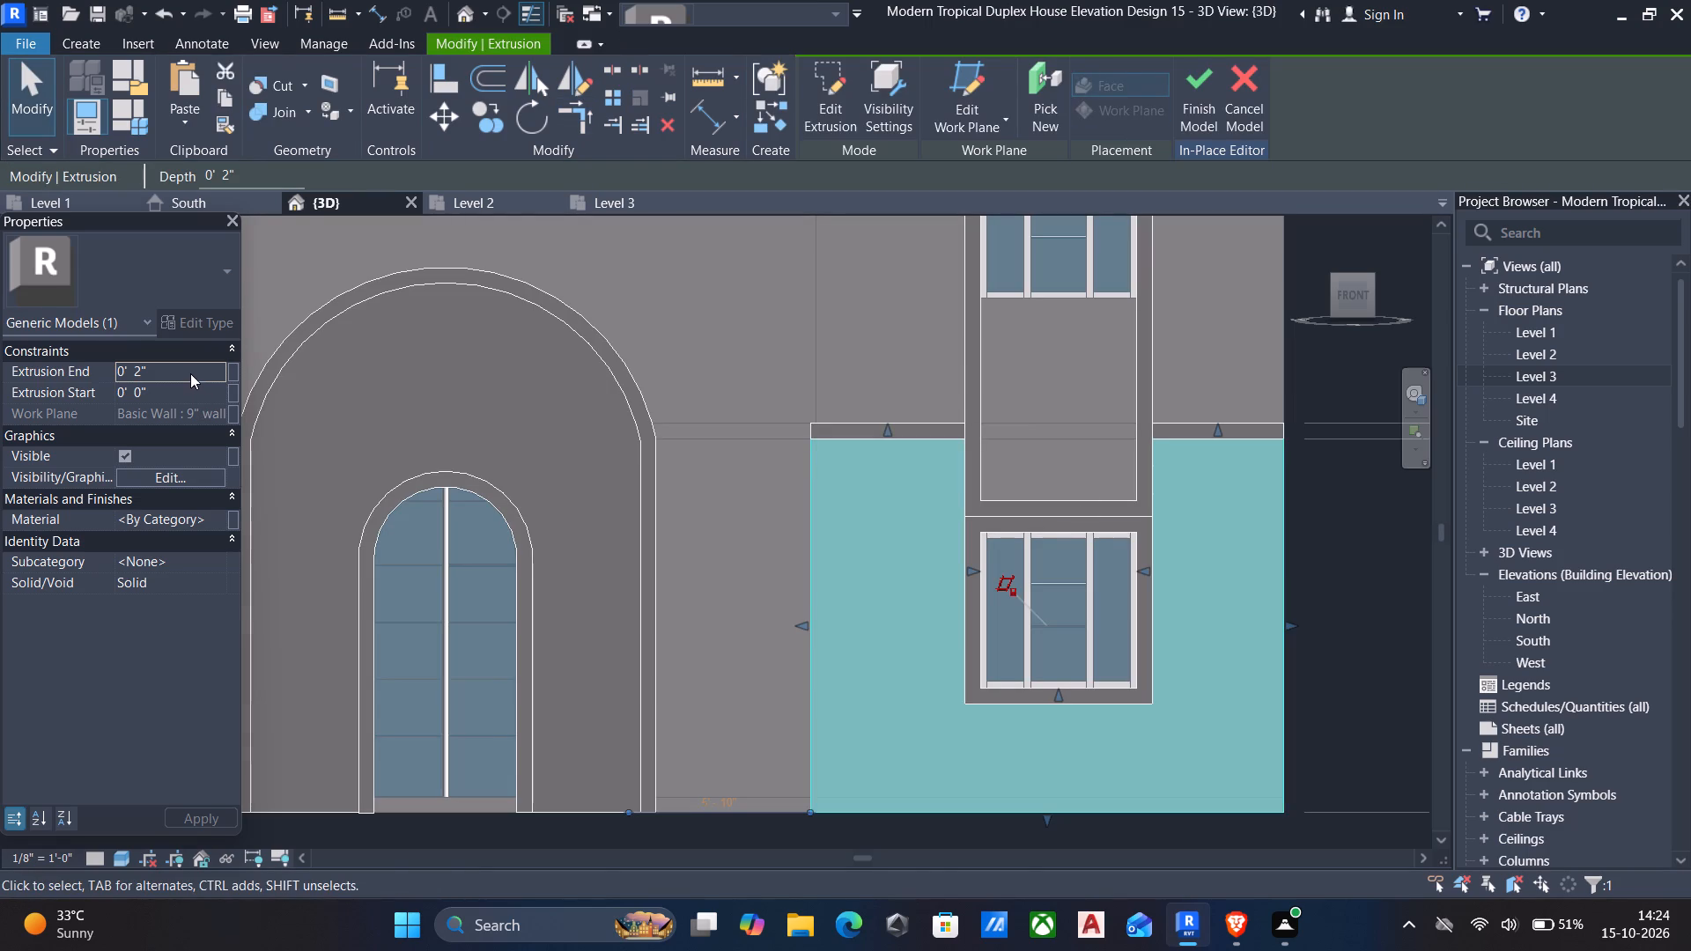
{"action": "left_click", "coordinate": [190, 373]}
{"action": "type", "text": "1\""}
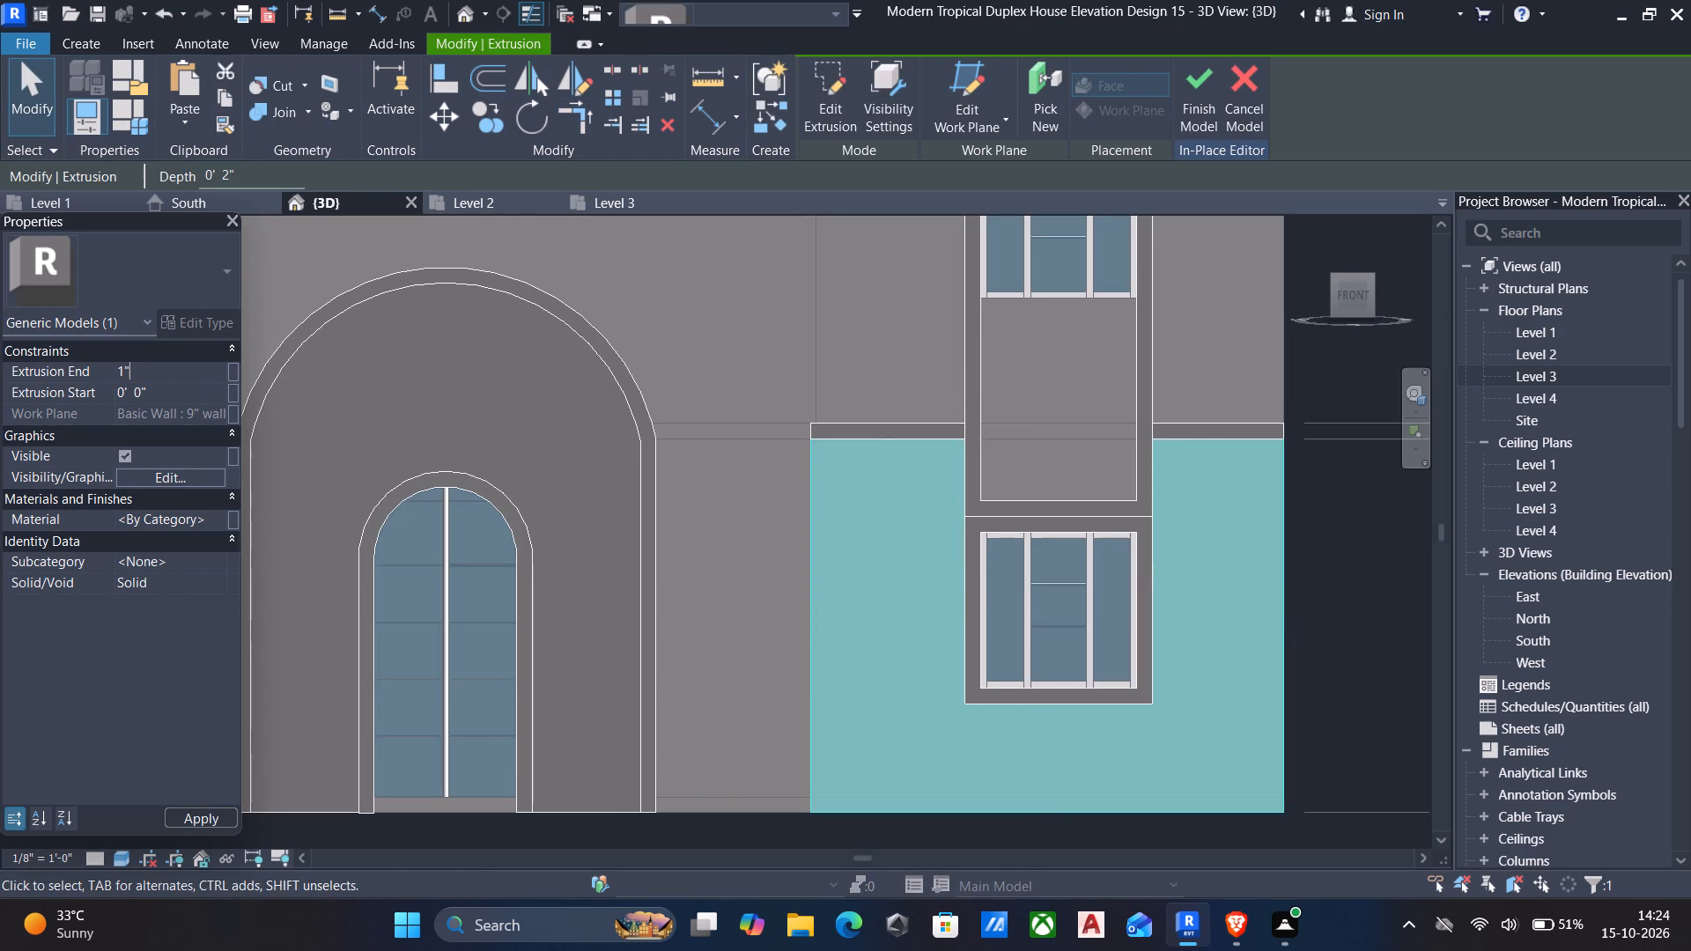
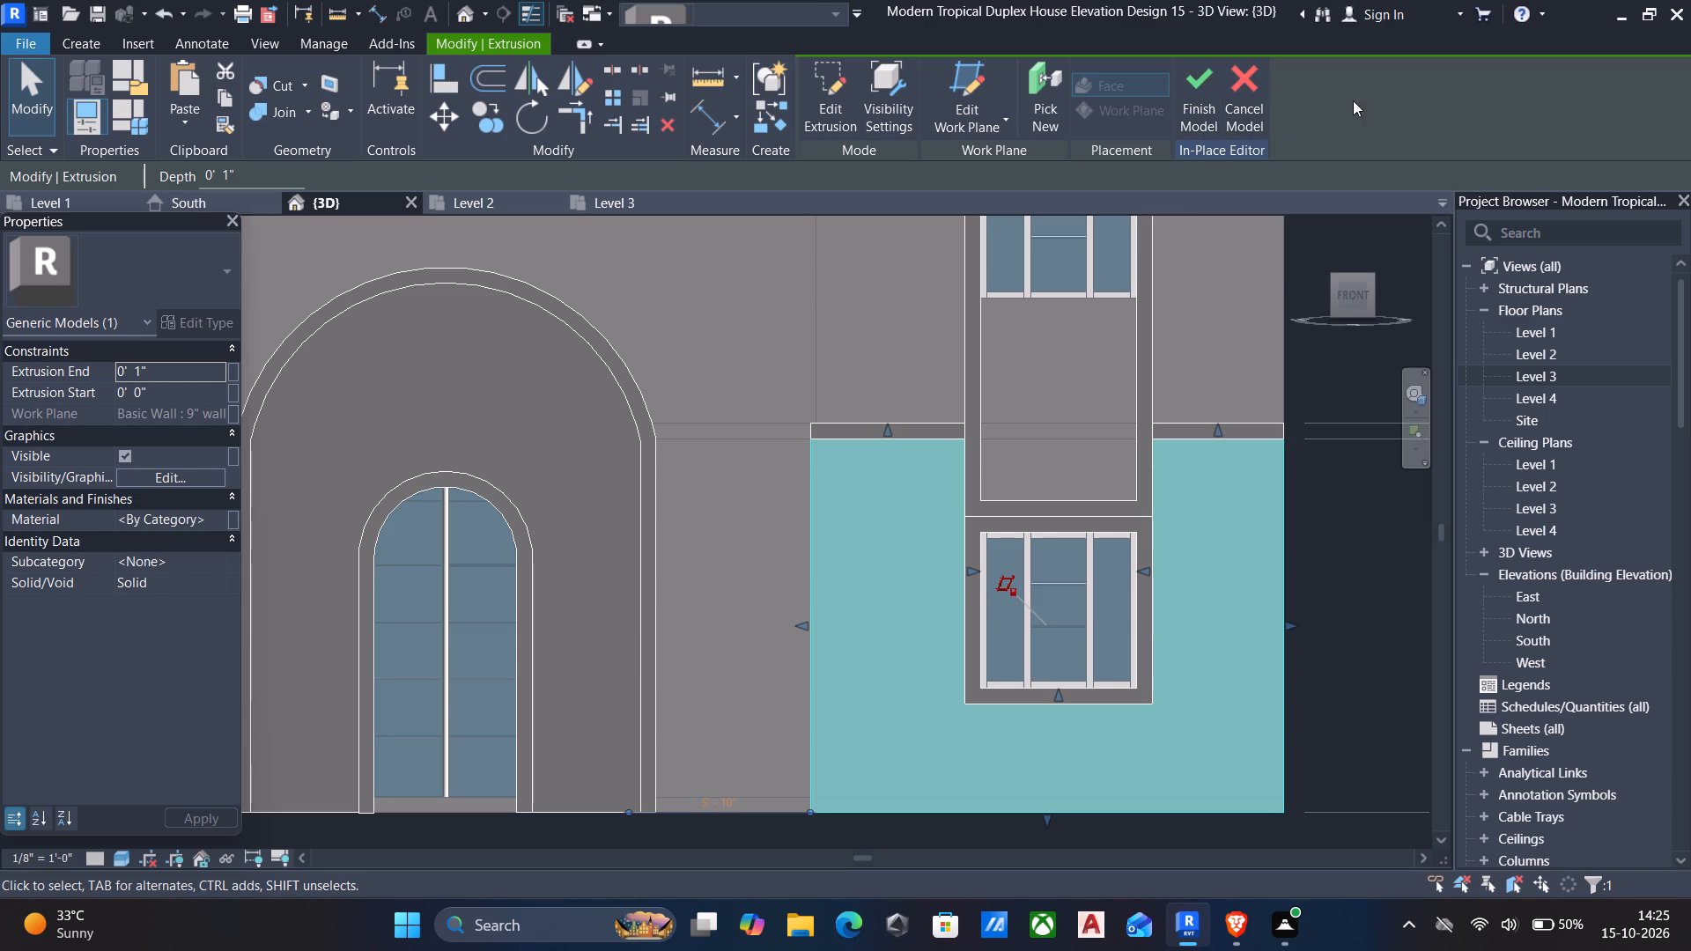
Finish the in-place model containing the bay's raised wall panel.
{"action": "left_click", "coordinate": [1202, 79]}
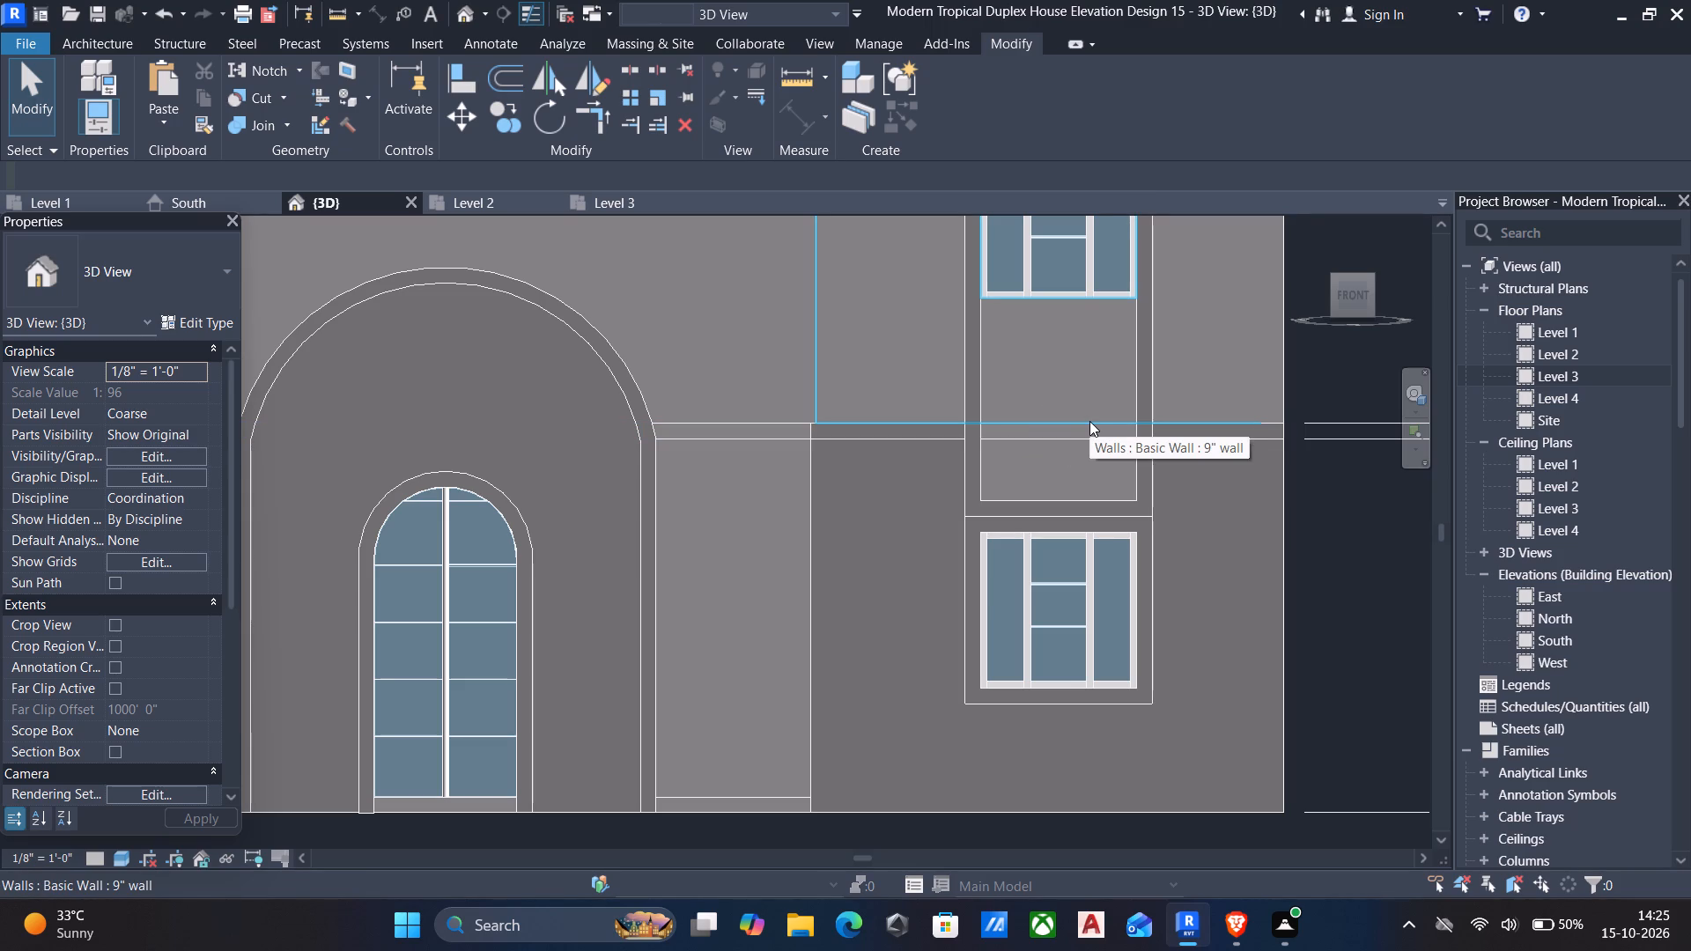
Reopen the in-place generic model for editing and start an extrusion with its work plane on the bay's side face beside the entrance.
{"action": "scroll", "coordinate": [1181, 475], "scroll_direction": "down", "scroll_amount": 3}
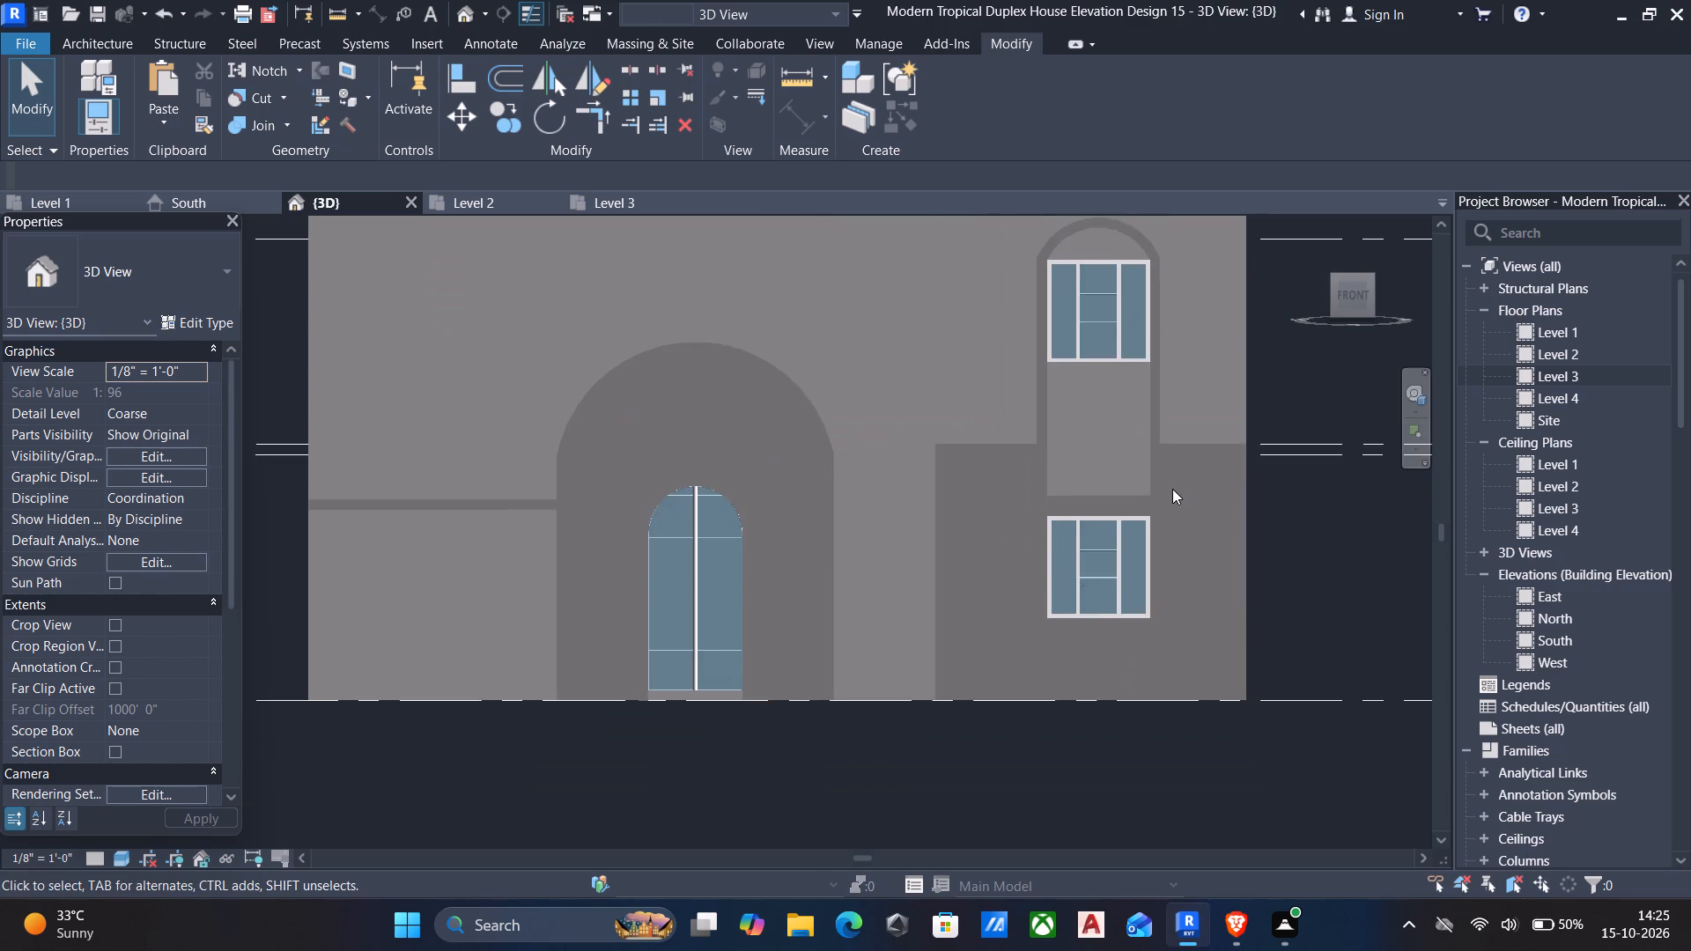
{"action": "middle_click_drag", "start_coordinate": [1172, 489], "coordinate": [937, 577], "text": "shift"}
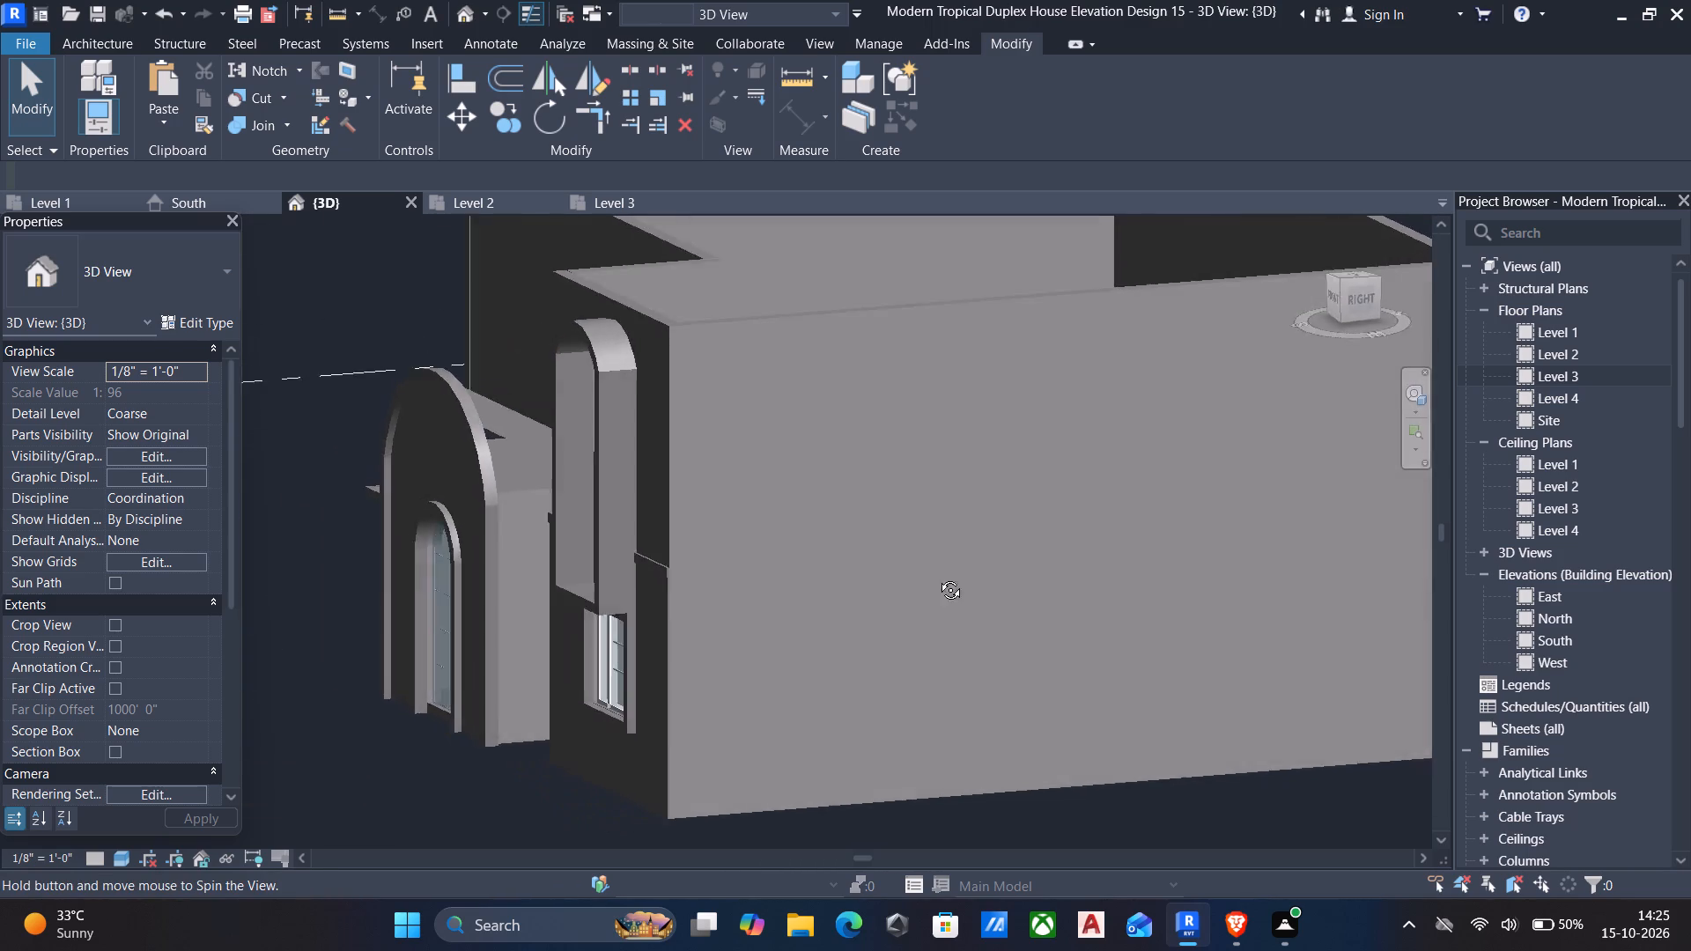
{"action": "middle_click_drag", "start_coordinate": [937, 577], "coordinate": [1260, 577], "text": "shift"}
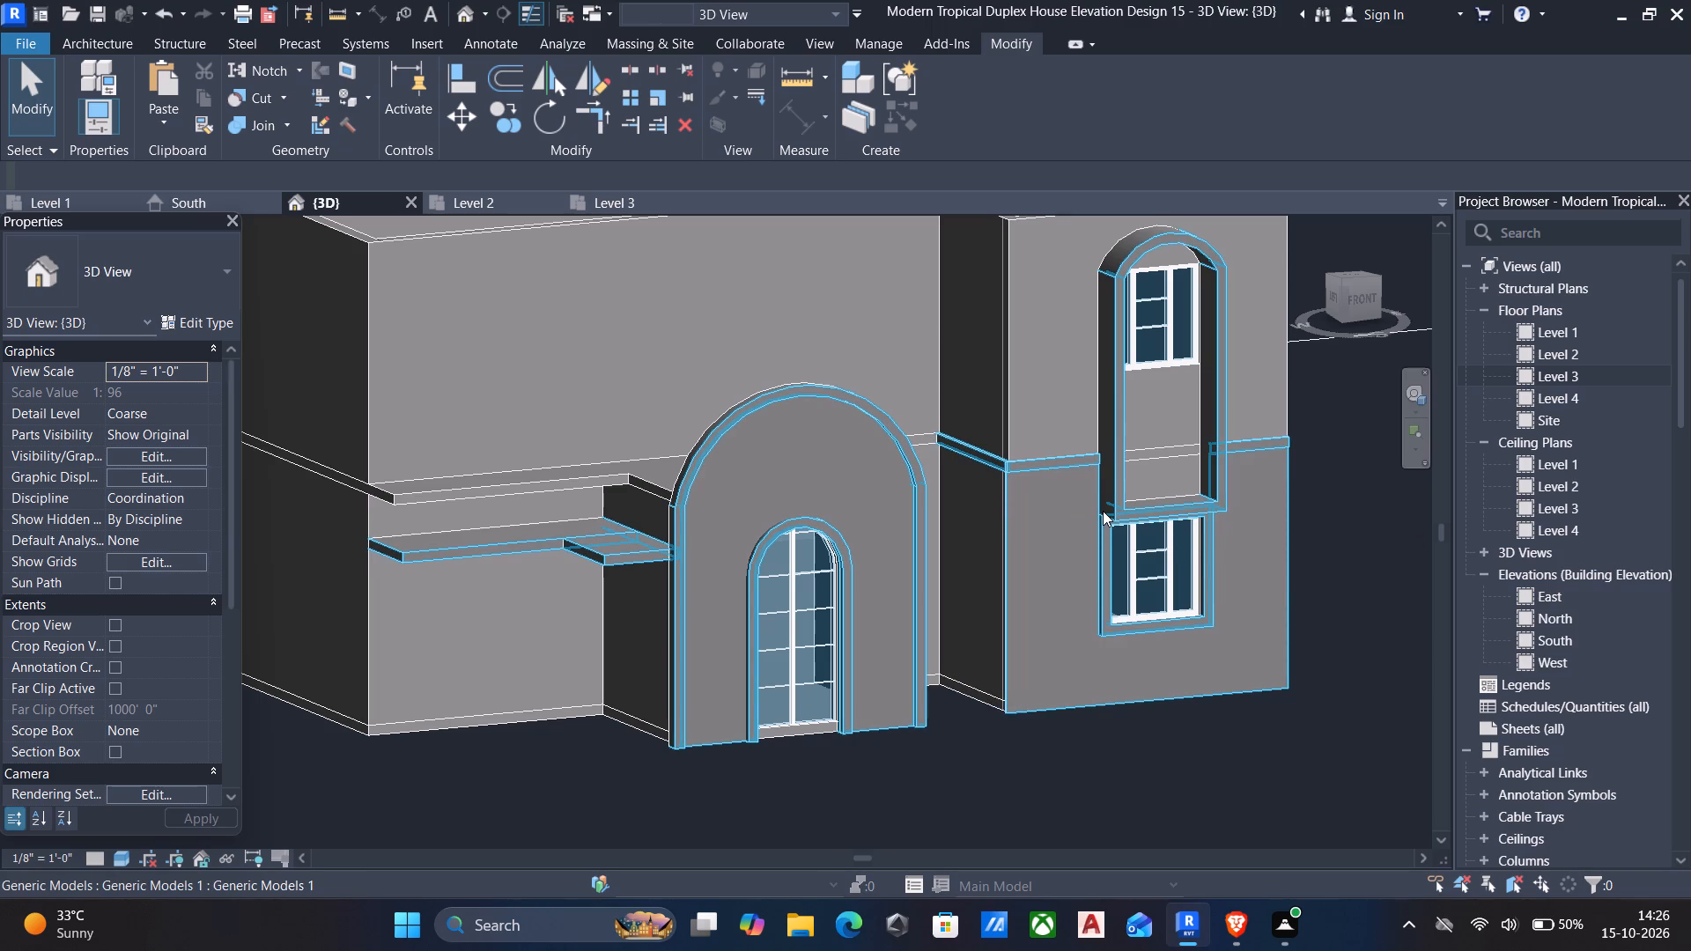
{"action": "left_click", "coordinate": [1015, 557]}
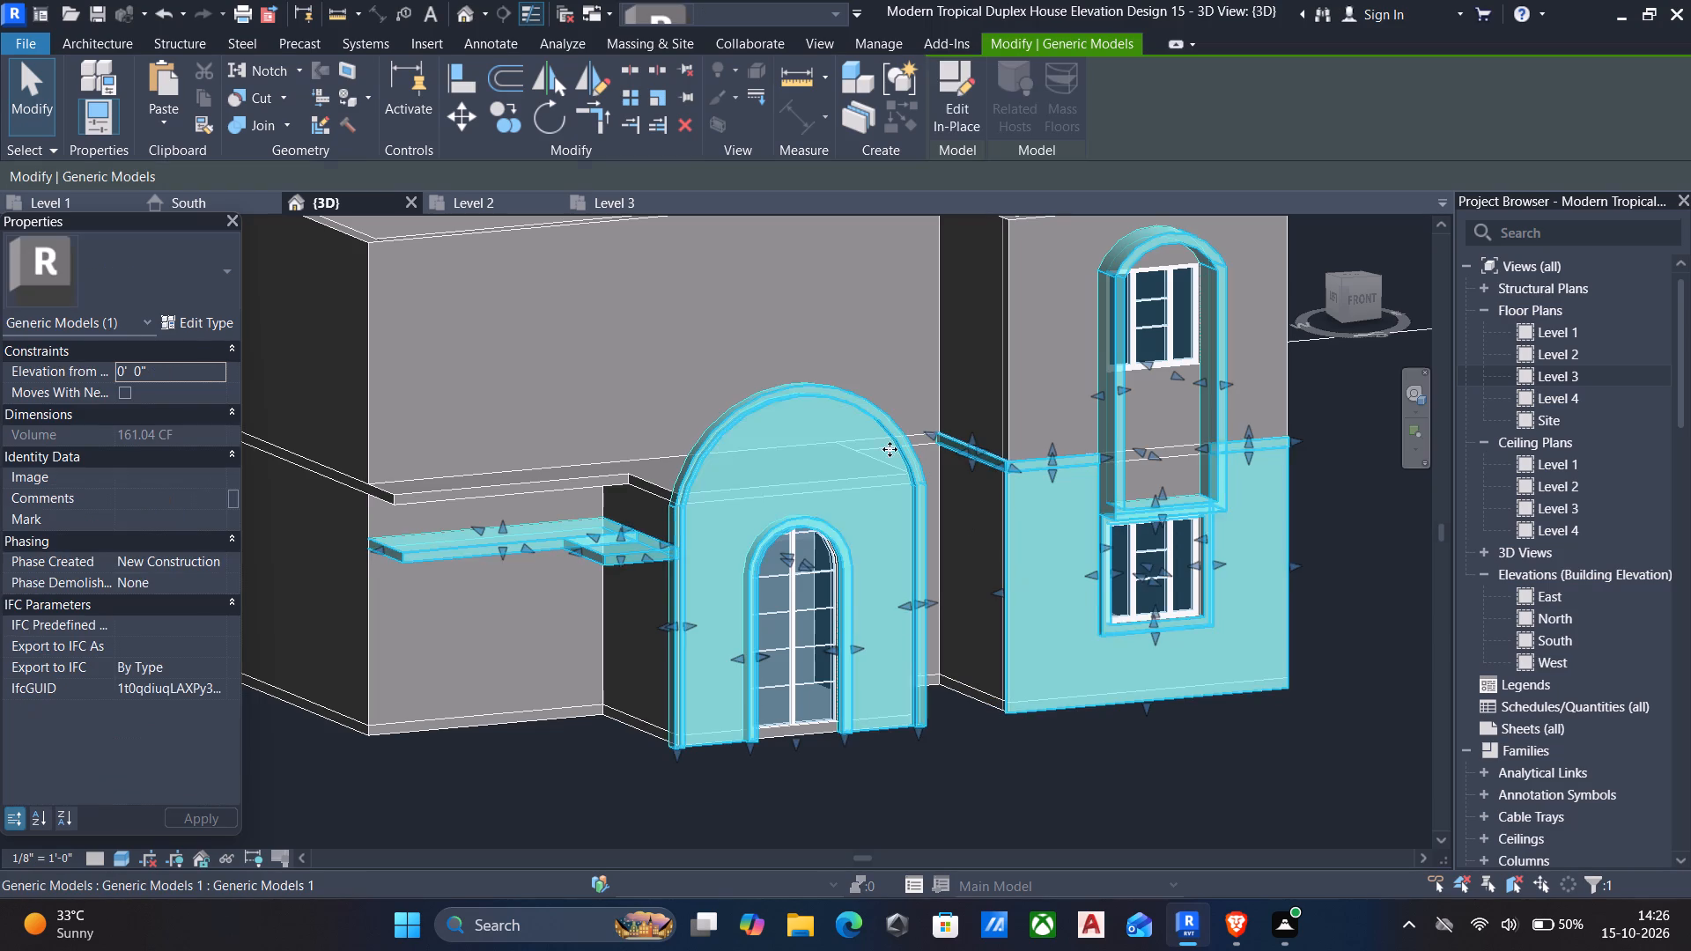
{"action": "left_click", "coordinate": [960, 104]}
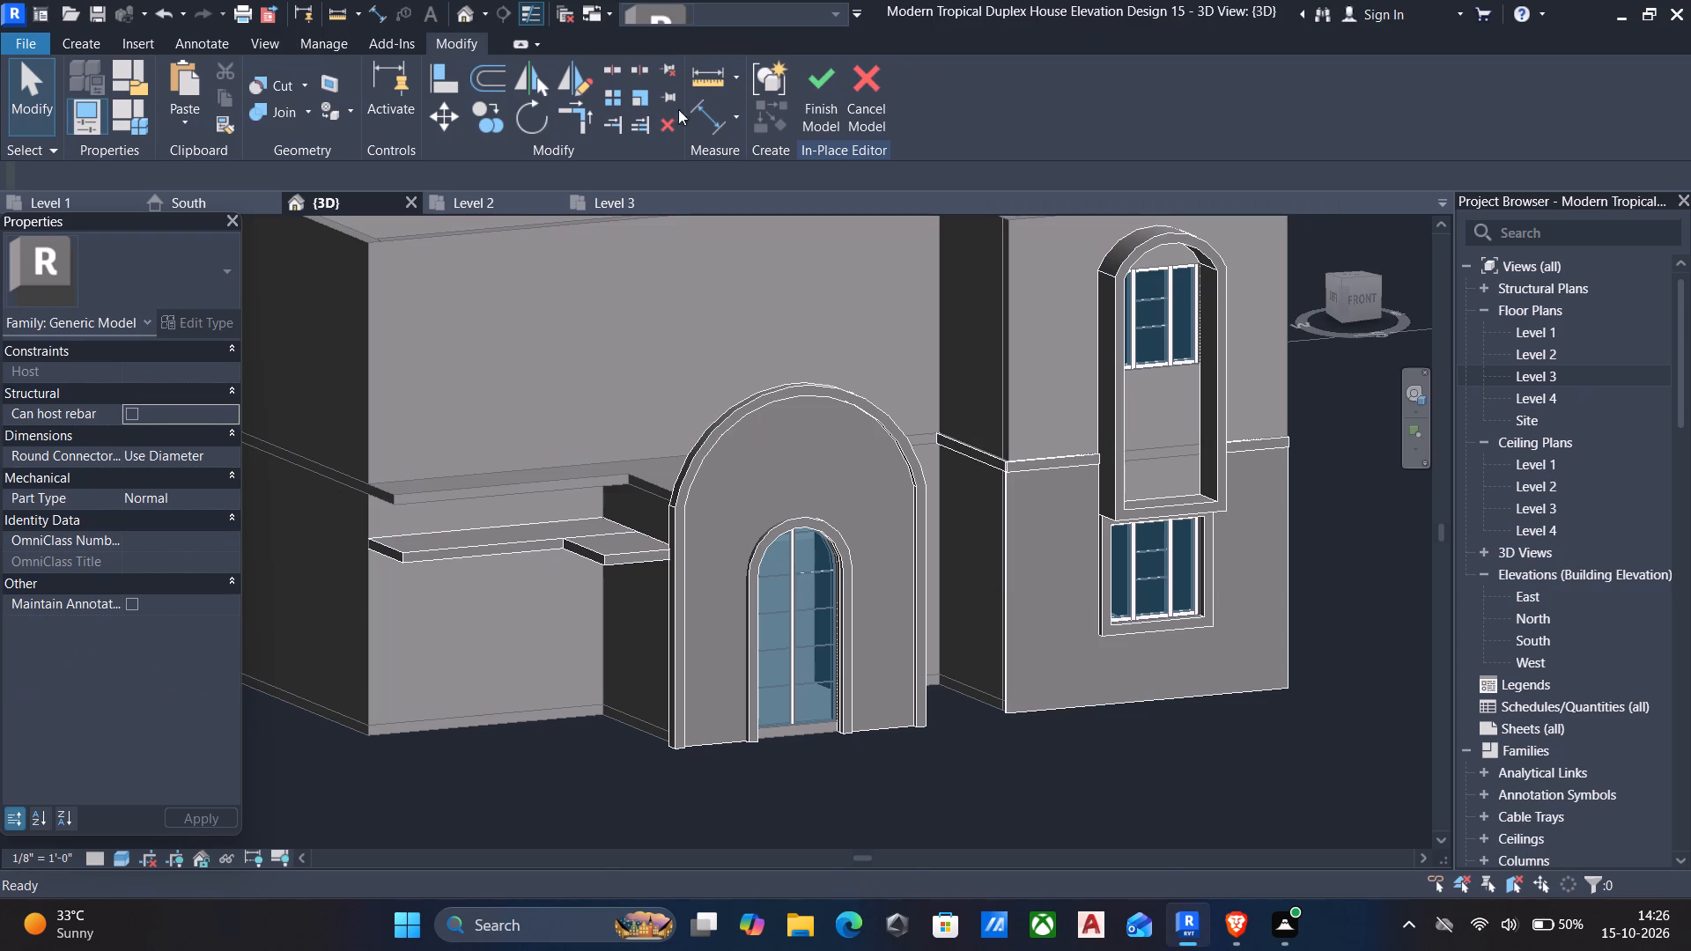
{"action": "left_click", "coordinate": [73, 47]}
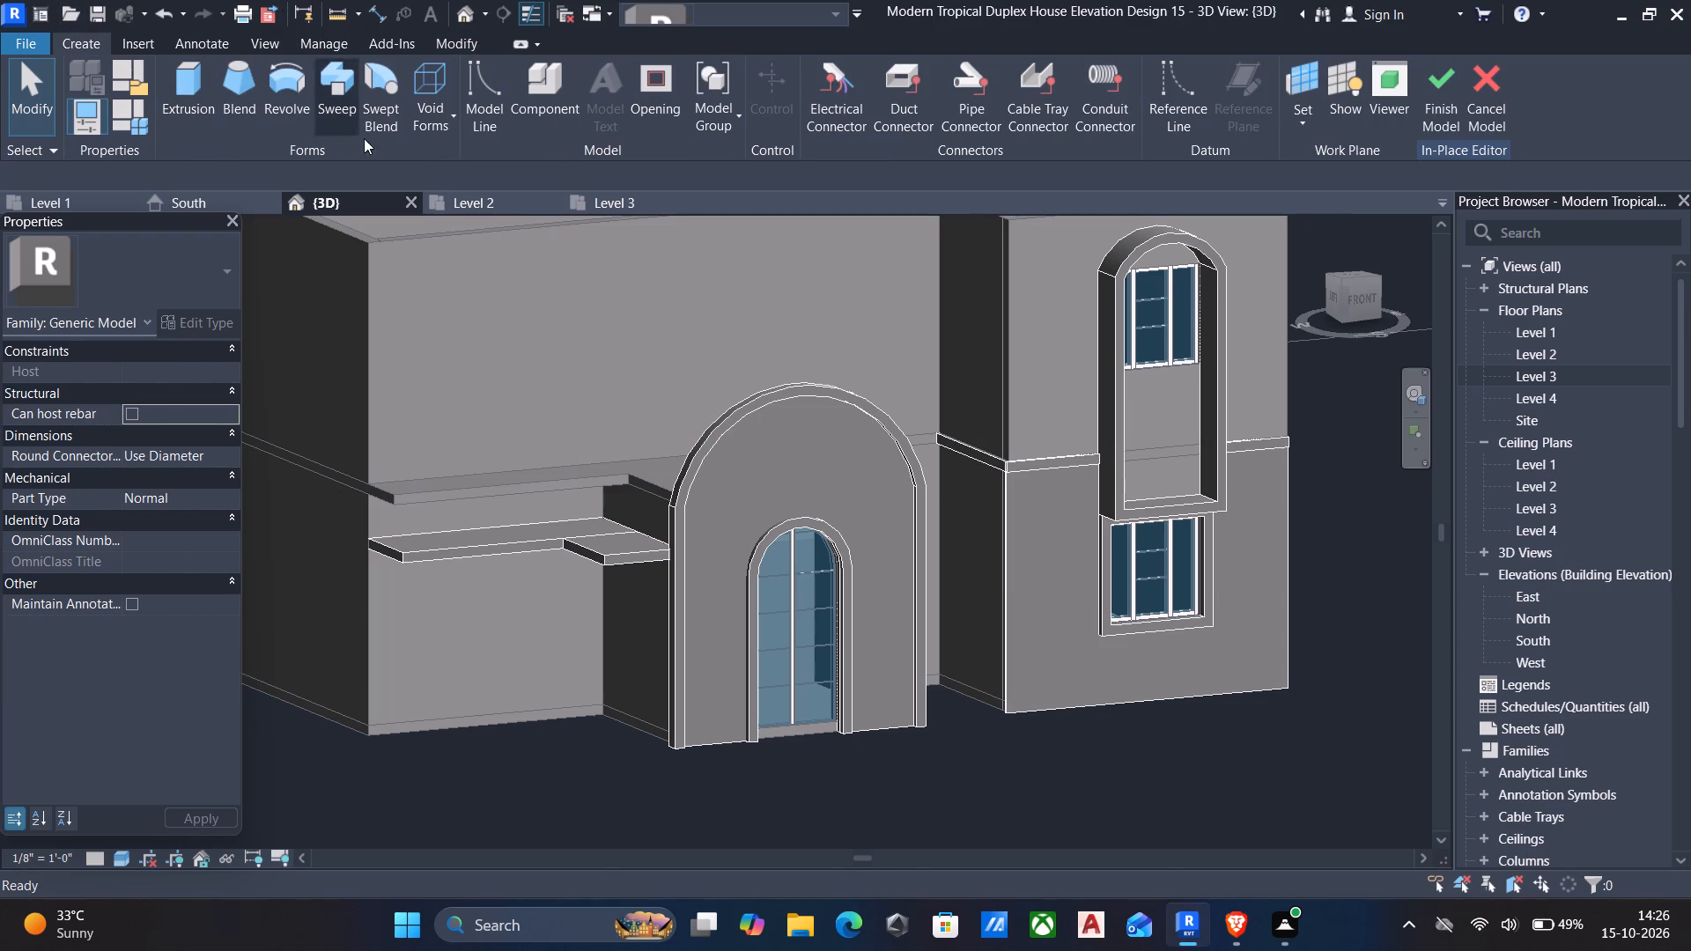
{"action": "left_click", "coordinate": [188, 80]}
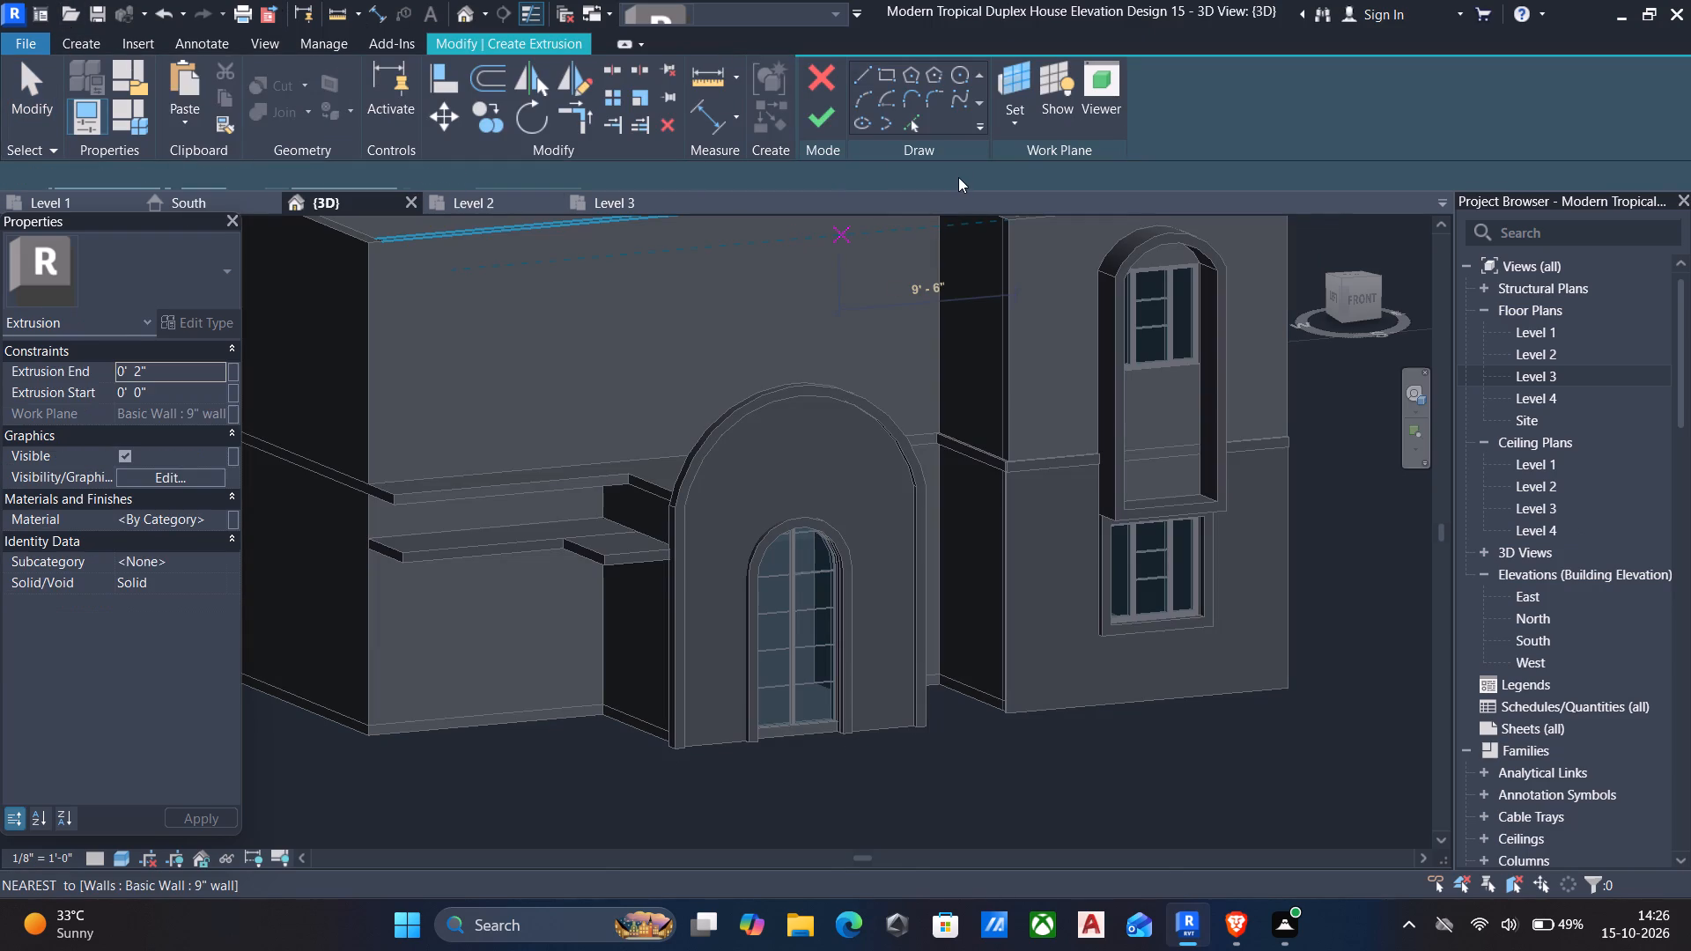
{"action": "left_click", "coordinate": [1010, 125]}
{"action": "left_click", "coordinate": [1042, 208]}
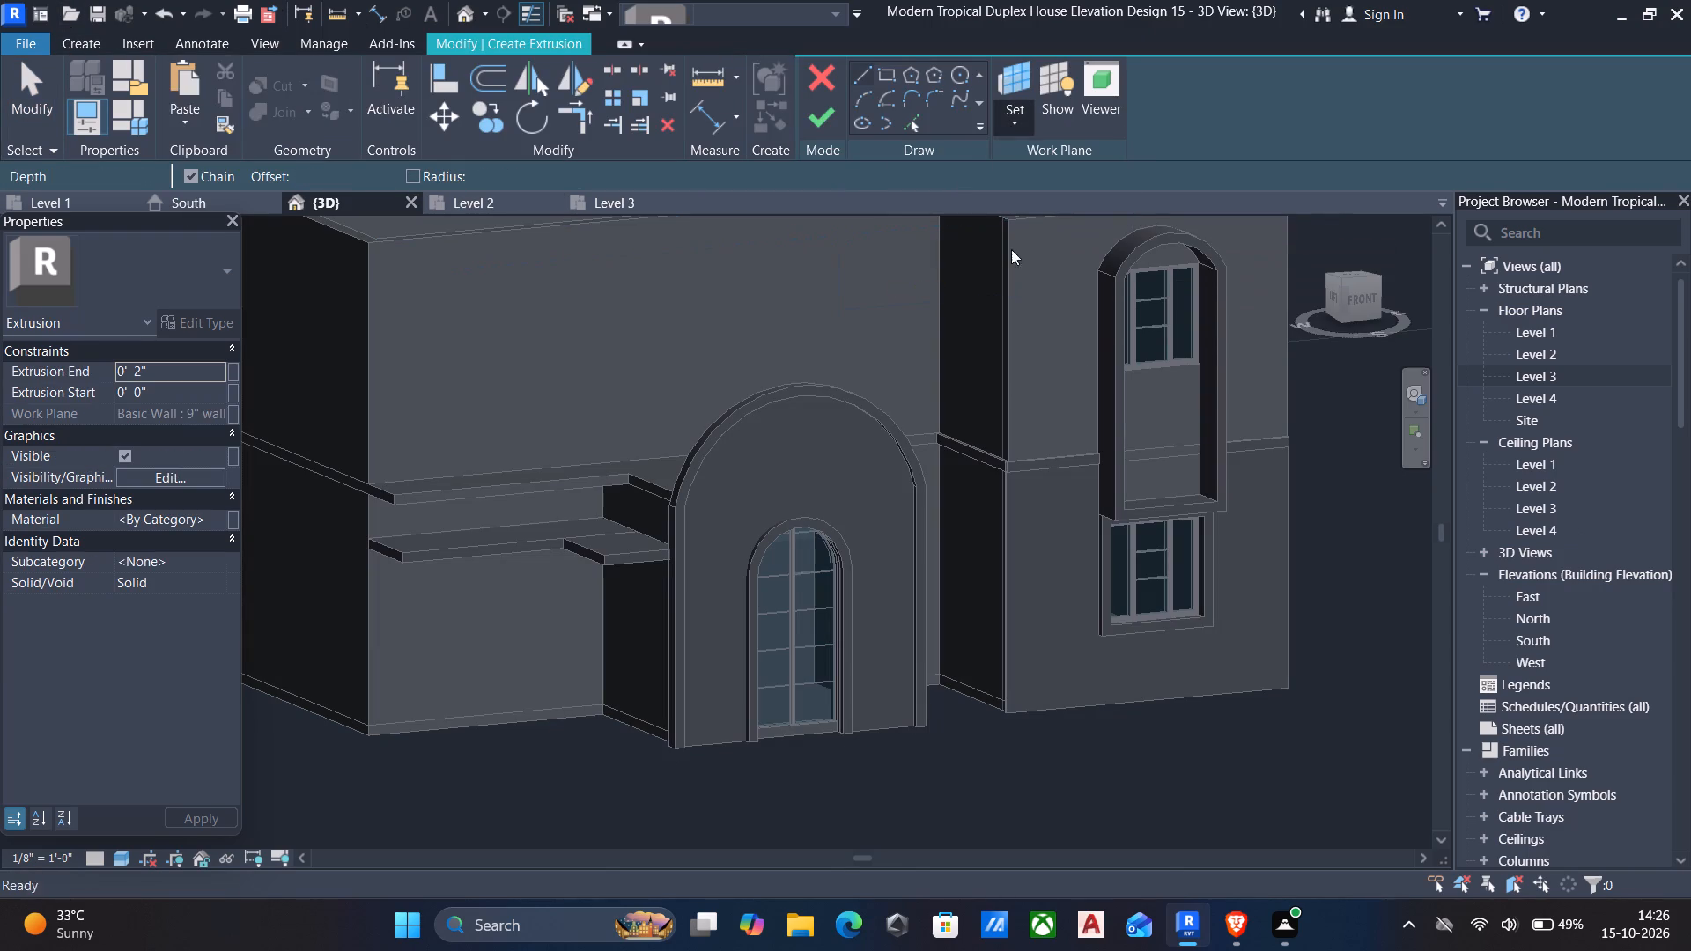
{"action": "left_click", "coordinate": [971, 689]}
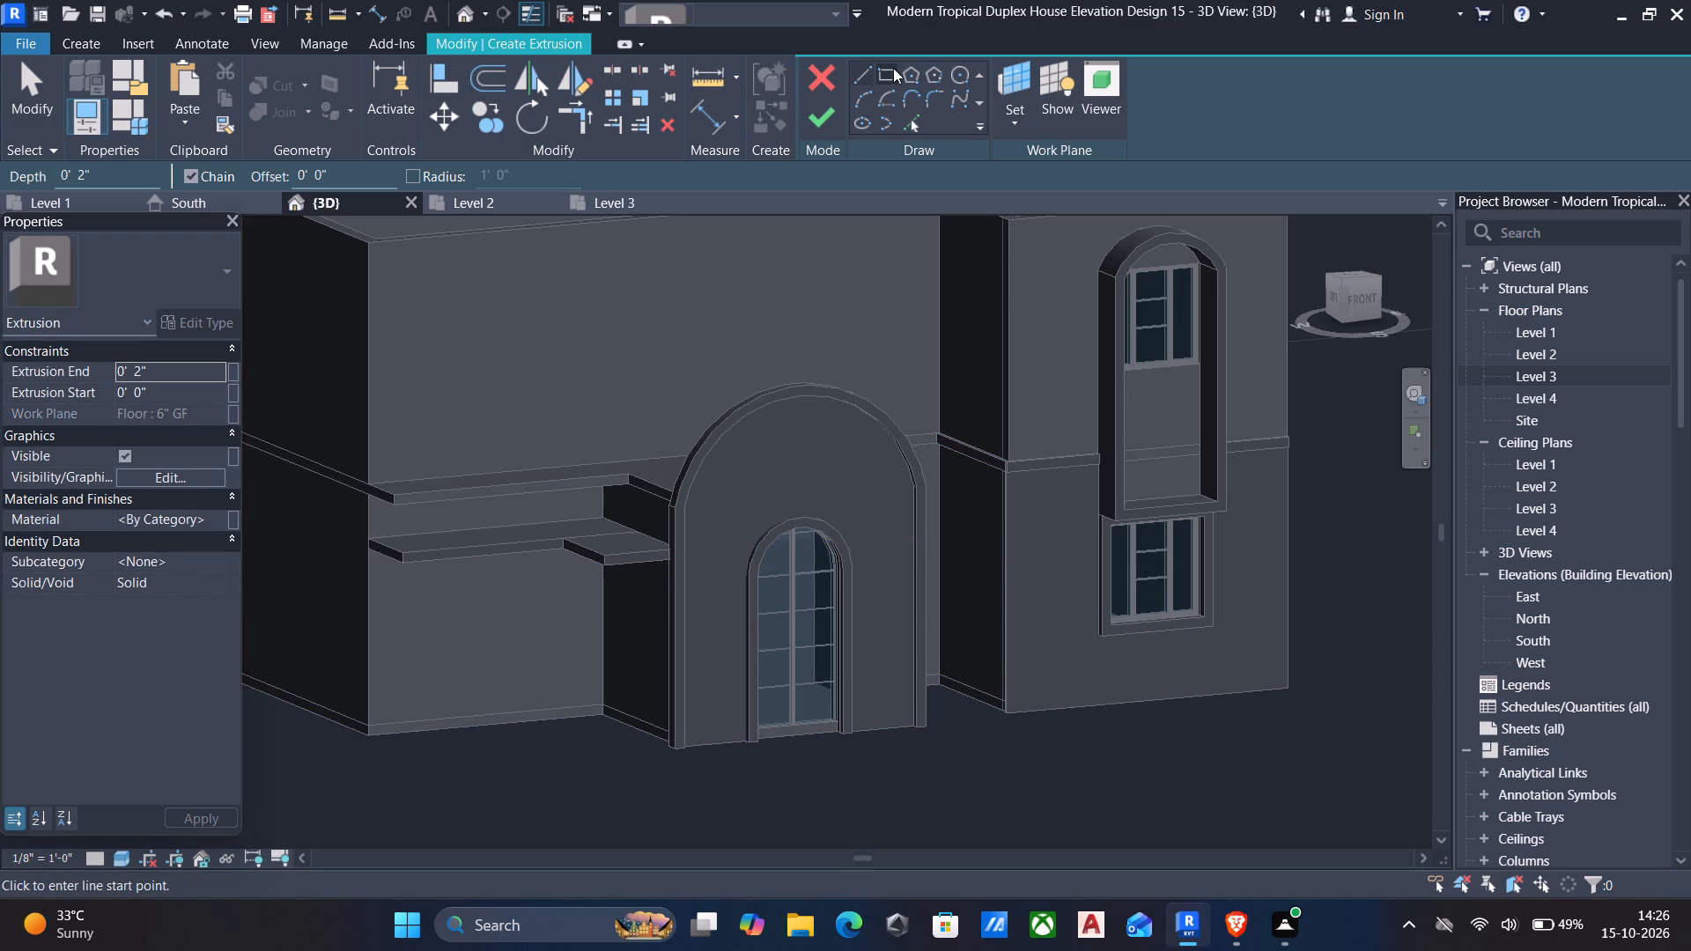
Sketch a rectangle about 5'-0" wide and 8'-9" high on the bay's side wall, starting from its bottom front corner.
{"action": "left_click", "coordinate": [888, 70]}
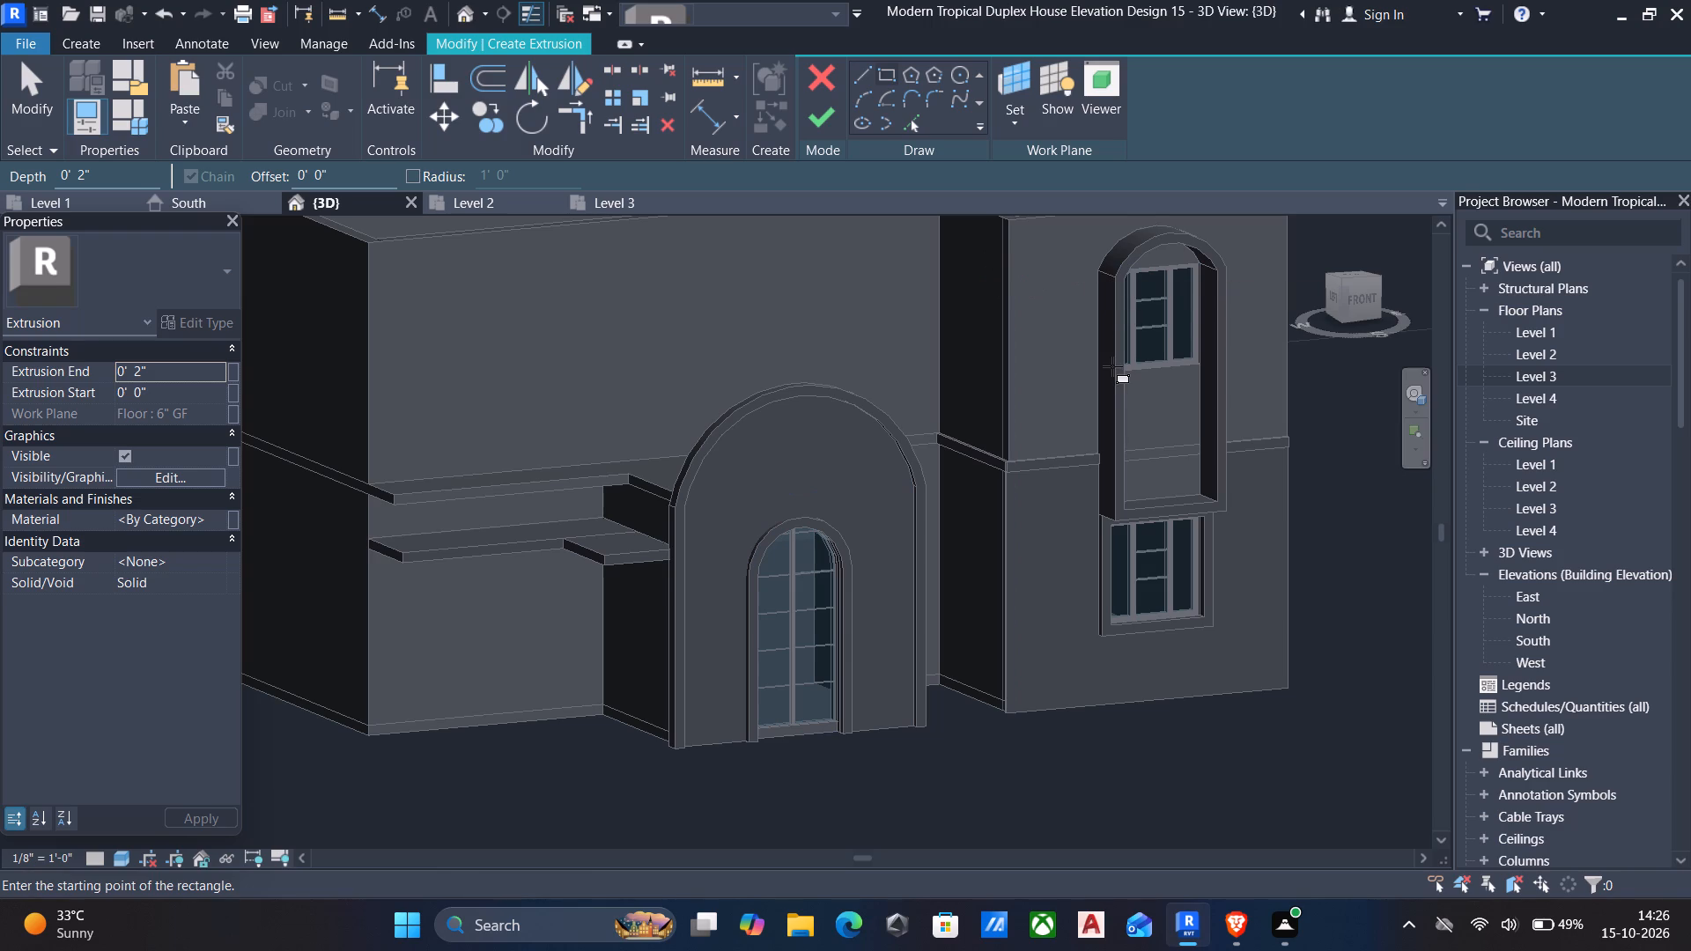
{"action": "middle_click_drag", "start_coordinate": [1121, 363], "coordinate": [1149, 327]}
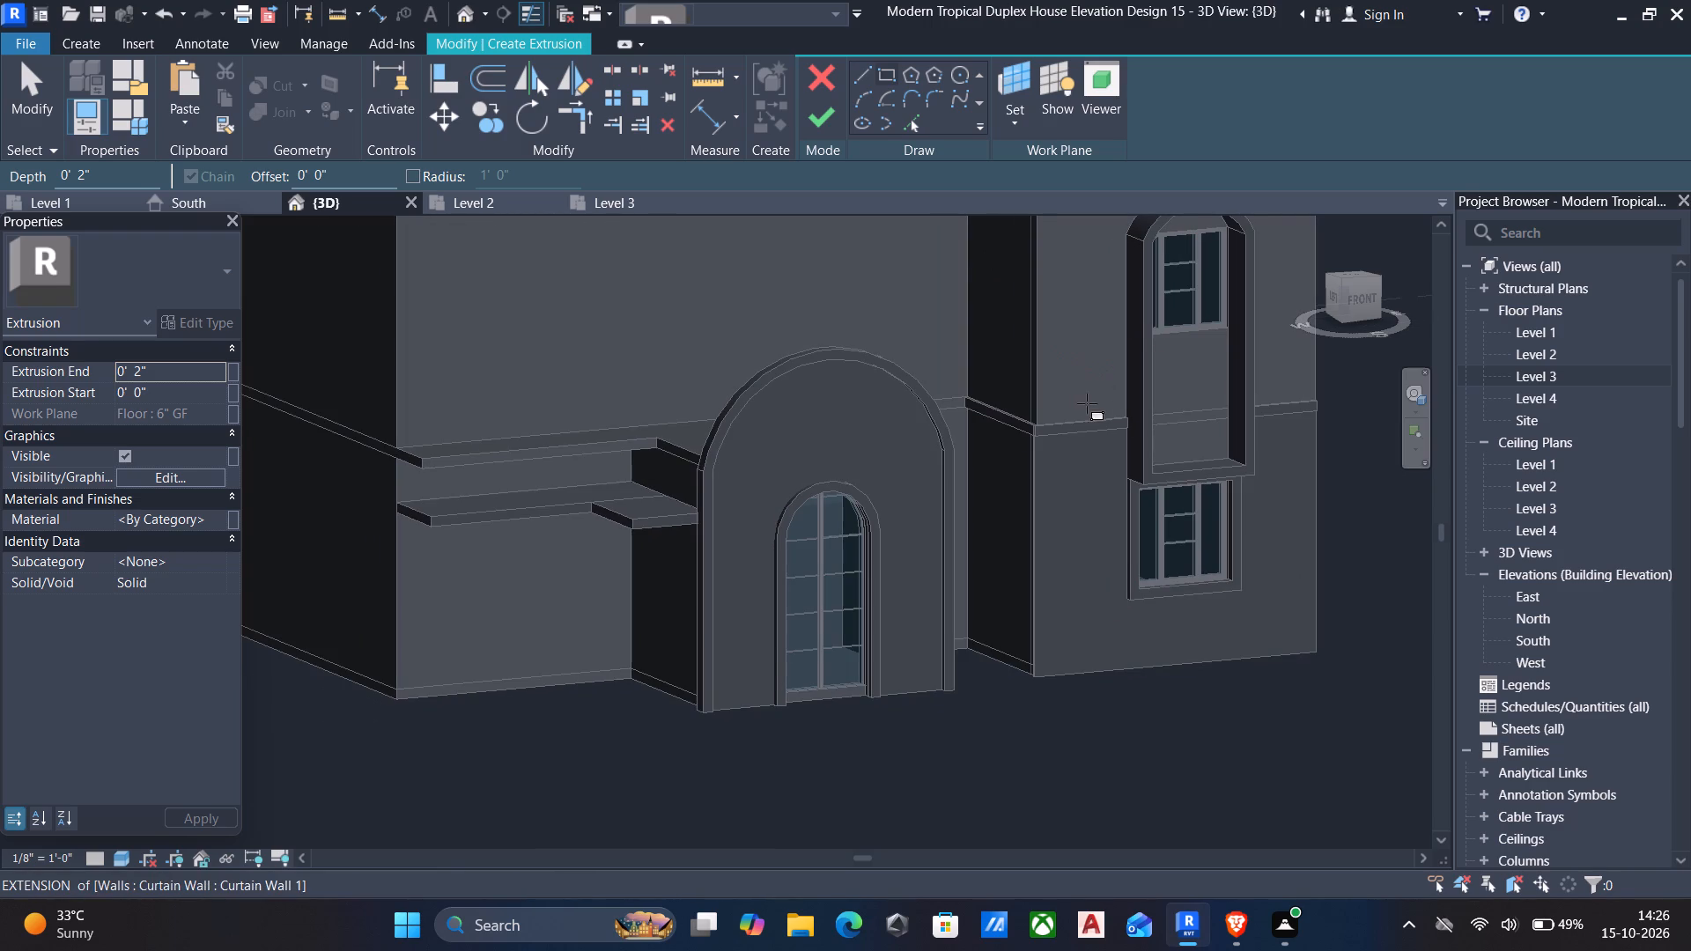
{"action": "middle_click_drag", "start_coordinate": [1018, 459], "coordinate": [1034, 419], "text": "shift"}
{"action": "scroll", "coordinate": [983, 445], "scroll_direction": "up", "scroll_amount": 5}
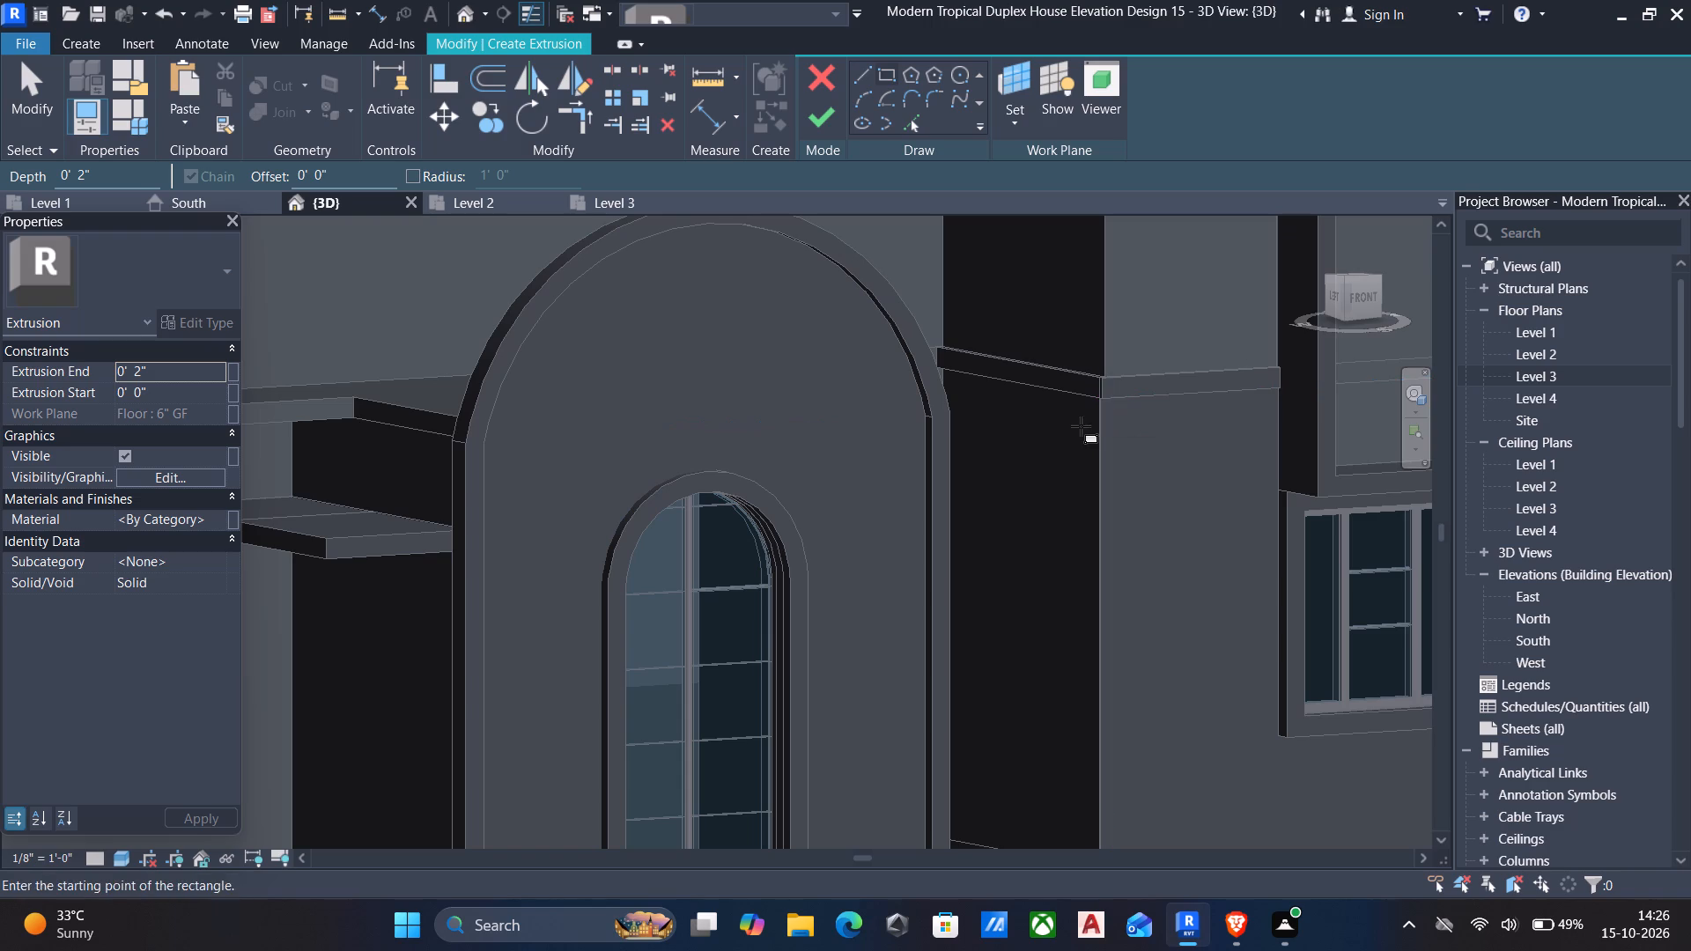
{"action": "scroll", "coordinate": [1223, 390], "scroll_direction": "down", "scroll_amount": 3}
{"action": "middle_click_drag", "start_coordinate": [1222, 407], "coordinate": [1252, 414], "text": "shift"}
{"action": "scroll", "coordinate": [1184, 406], "scroll_direction": "up", "scroll_amount": 4}
{"action": "middle_click_drag", "start_coordinate": [1114, 408], "coordinate": [1222, 389]}
{"action": "middle_click_drag", "start_coordinate": [1244, 390], "coordinate": [1213, 387]}
{"action": "middle_click_drag", "start_coordinate": [1190, 391], "coordinate": [1218, 227]}
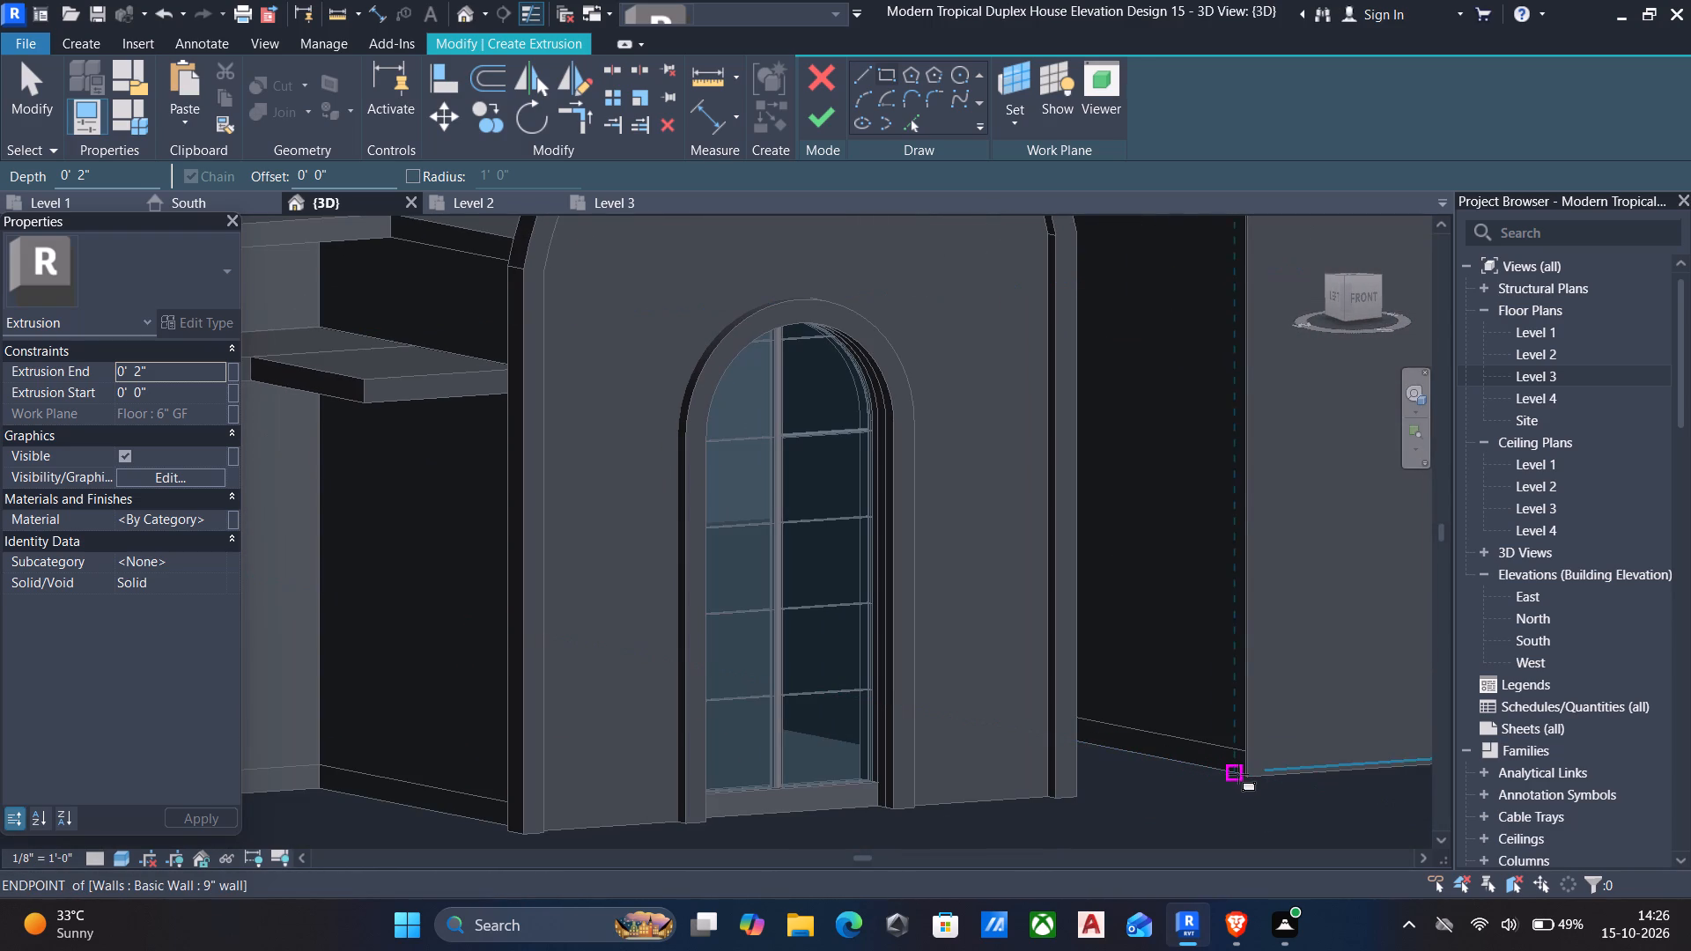
{"action": "left_click_drag", "start_coordinate": [1241, 774], "coordinate": [1240, 746]}
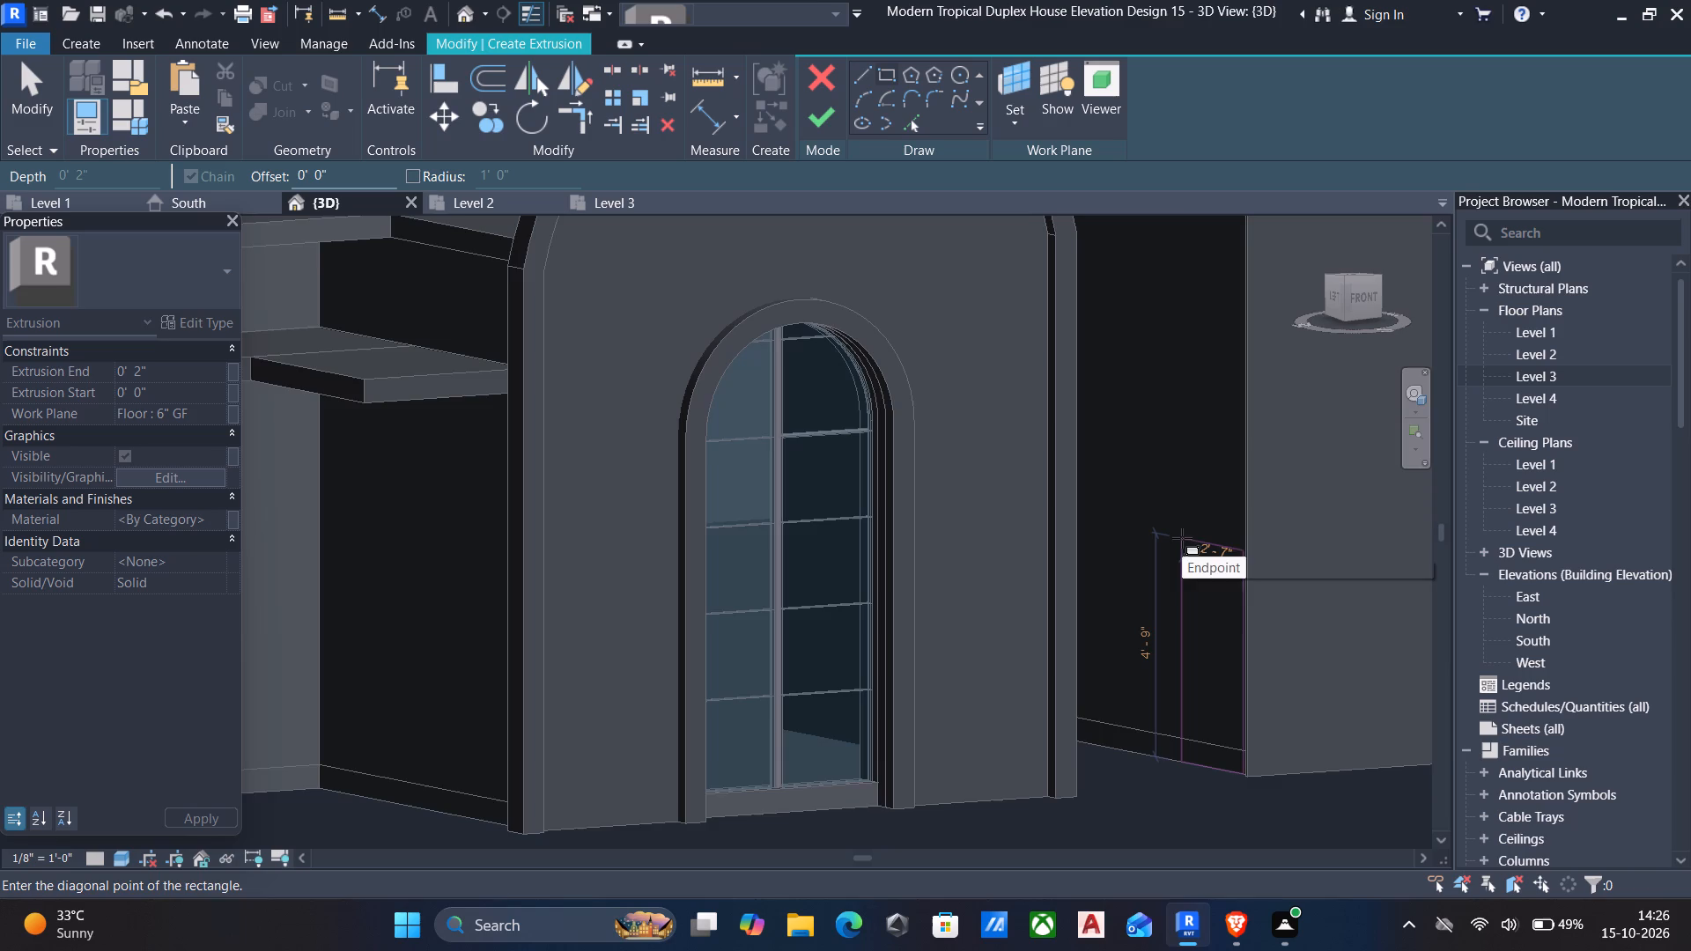
{"action": "middle_click_drag", "start_coordinate": [1182, 538], "coordinate": [1143, 615]}
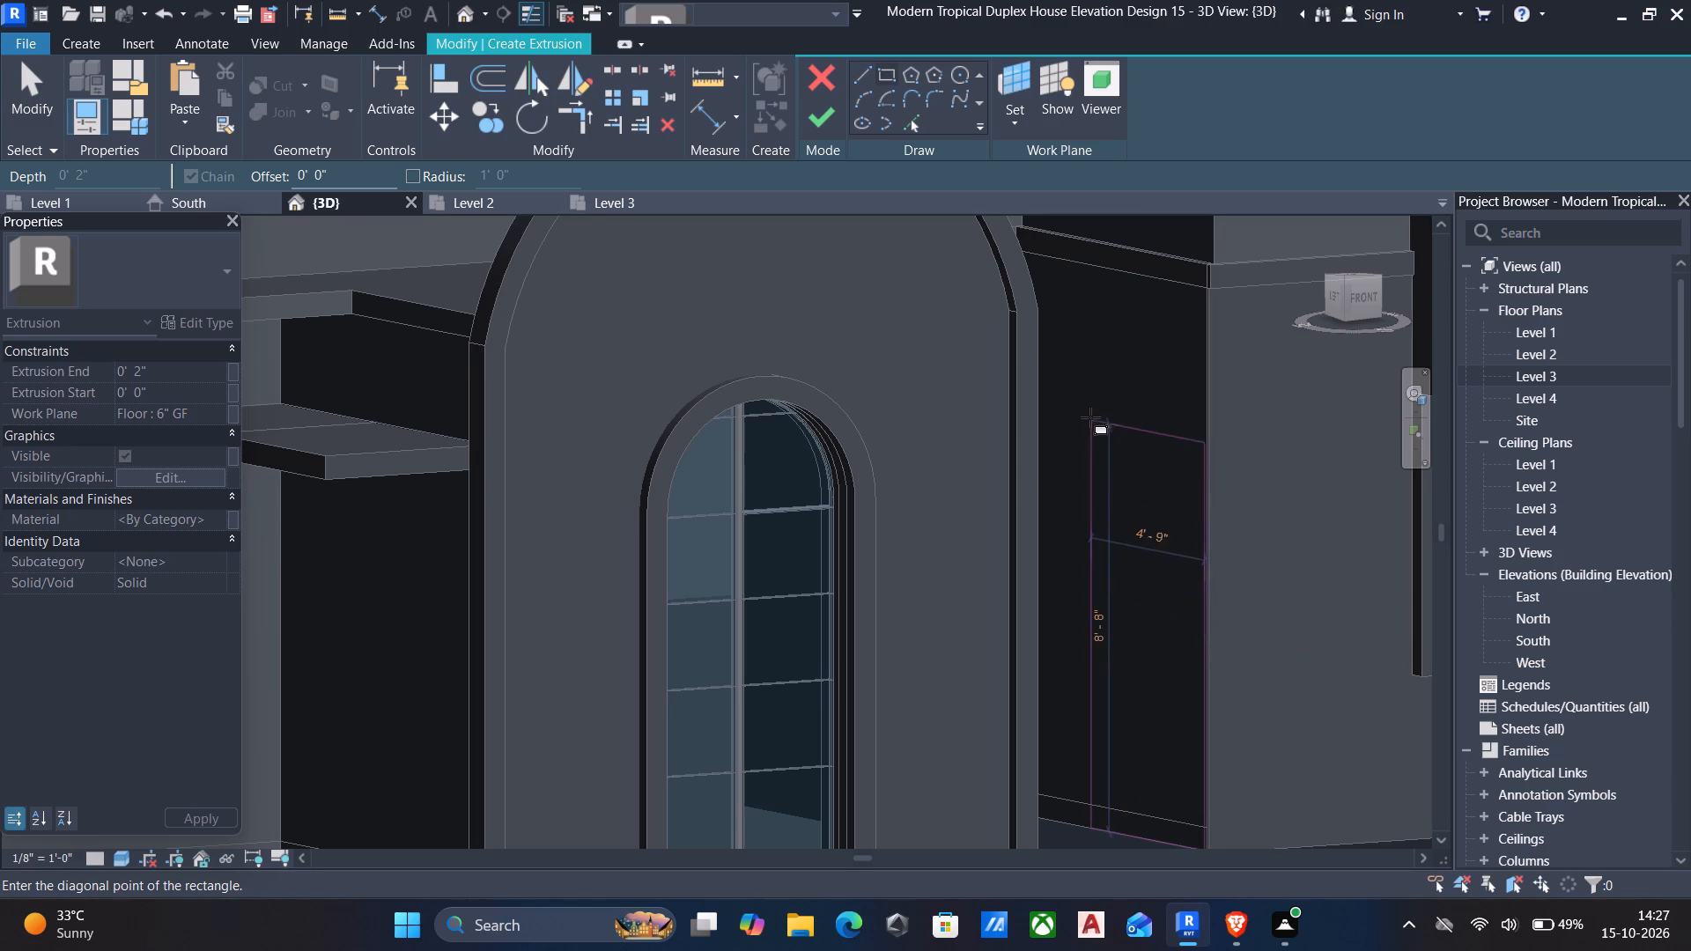
{"action": "left_click", "coordinate": [1085, 416]}
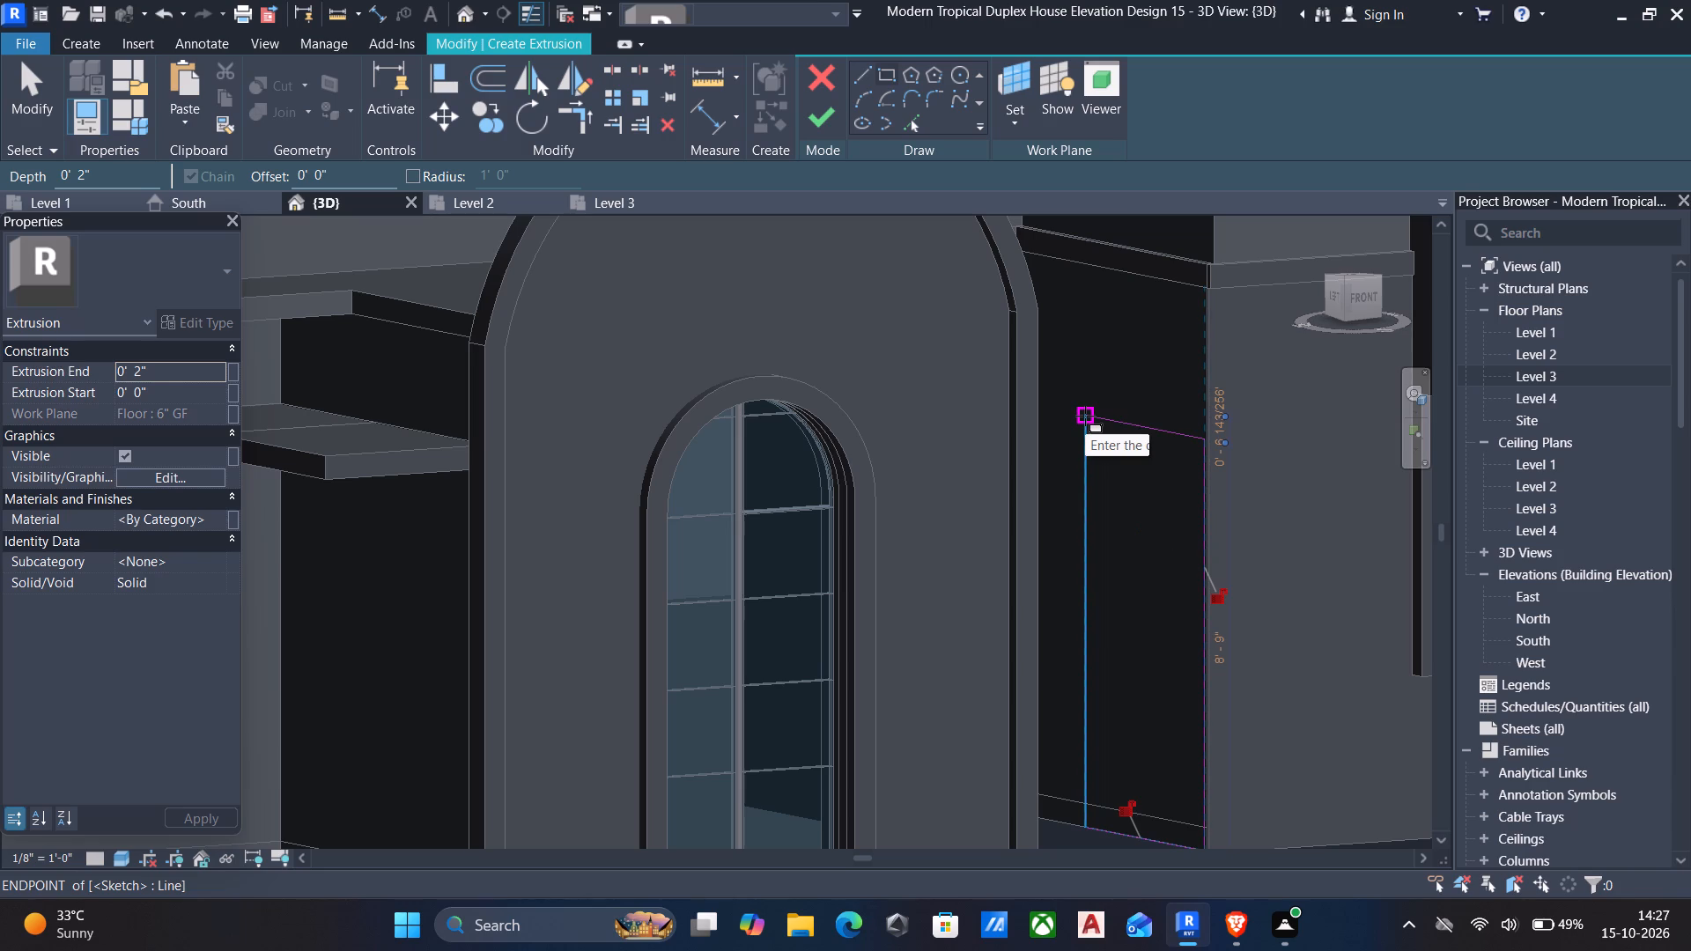
{"action": "key", "text": "Escape"}
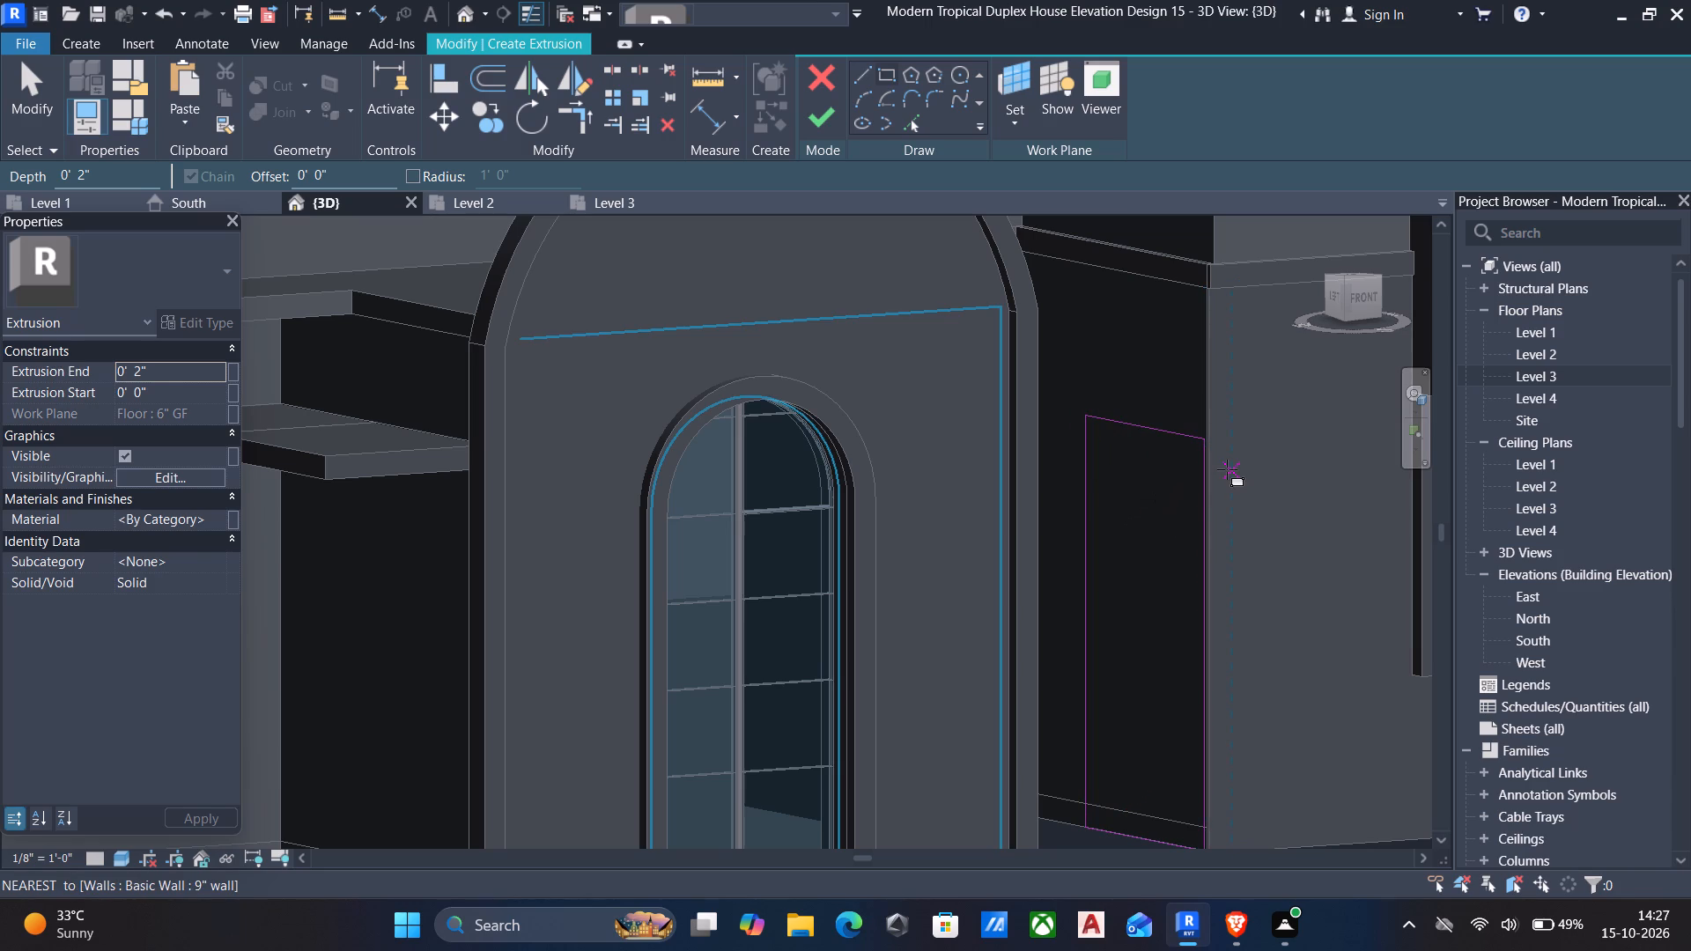
{"action": "key", "text": "Escape"}
Set the side-wall extrusion's Extrusion End to 1".
{"action": "left_click", "coordinate": [184, 369]}
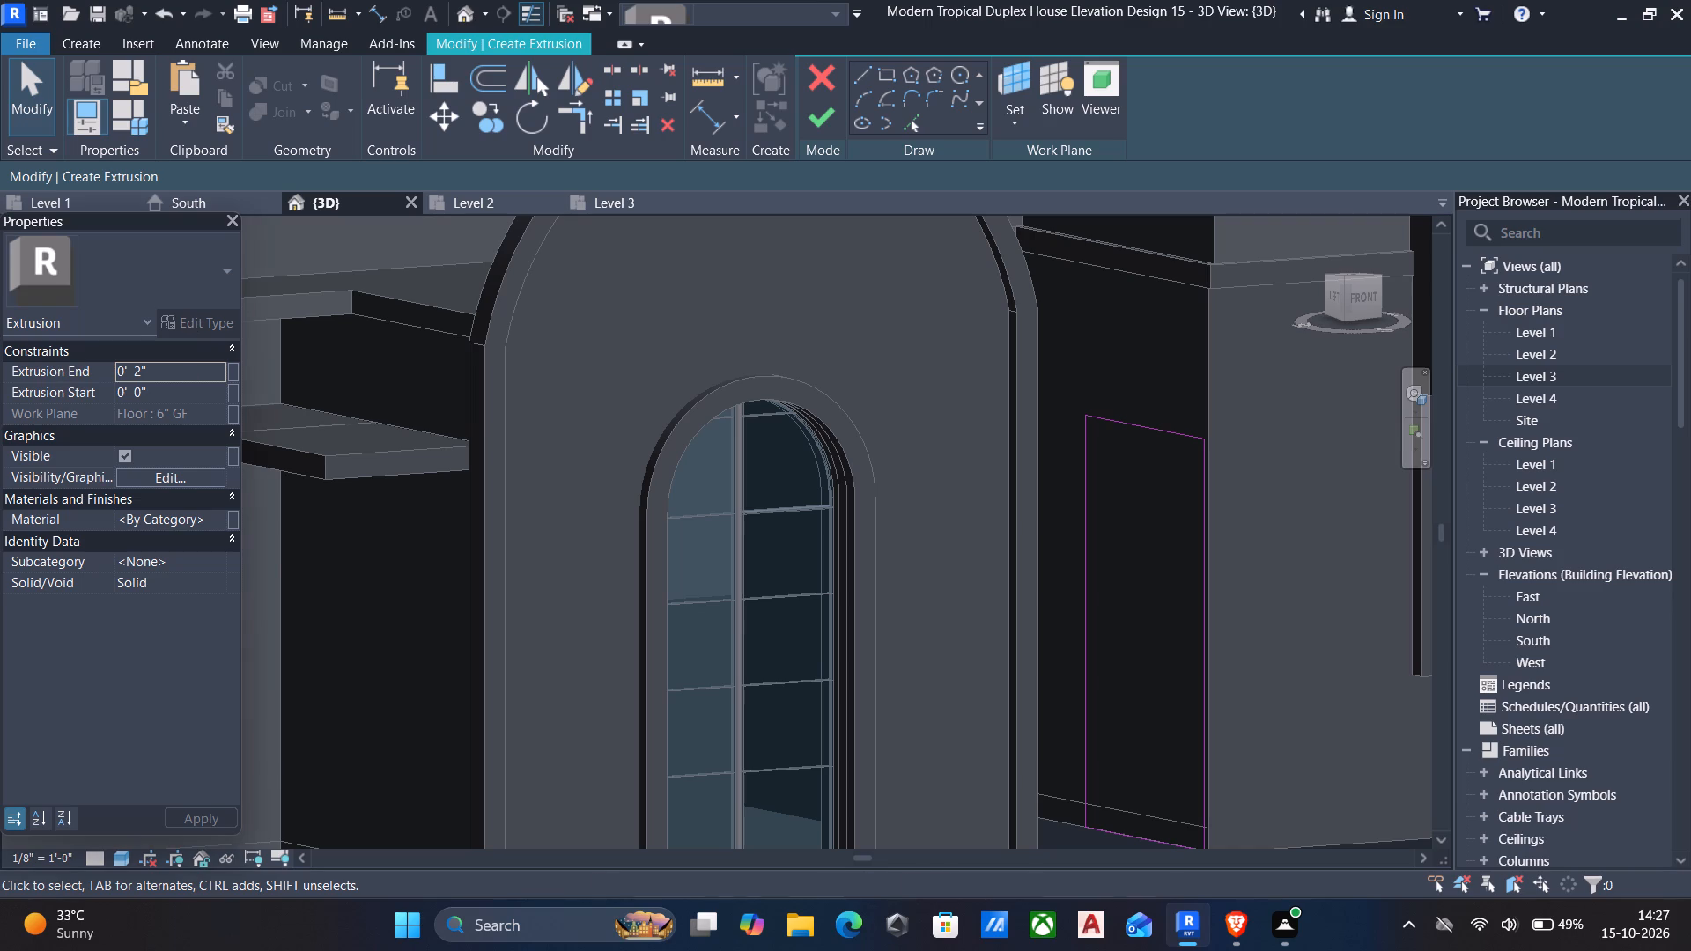
{"action": "type", "text": "1\""}
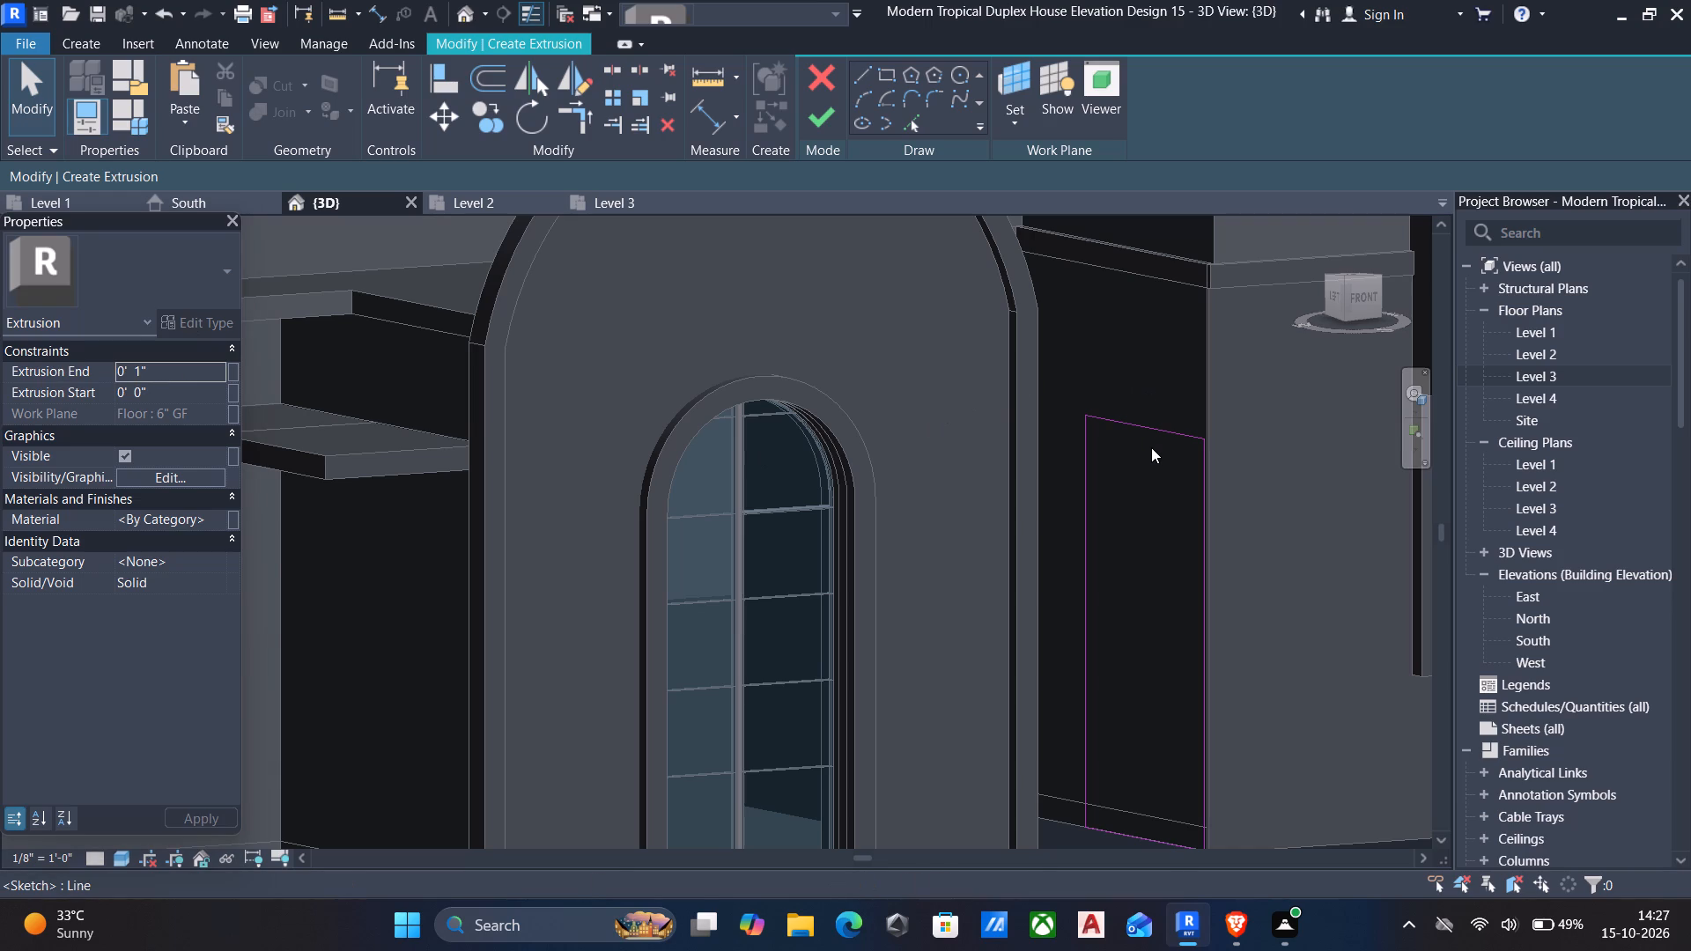
Nudge the rectangle's front vertical line outward to the bay's front corner, making the sketch about 5'-3 1/4" wide.
{"action": "middle_click_drag", "start_coordinate": [1155, 478], "coordinate": [1062, 350]}
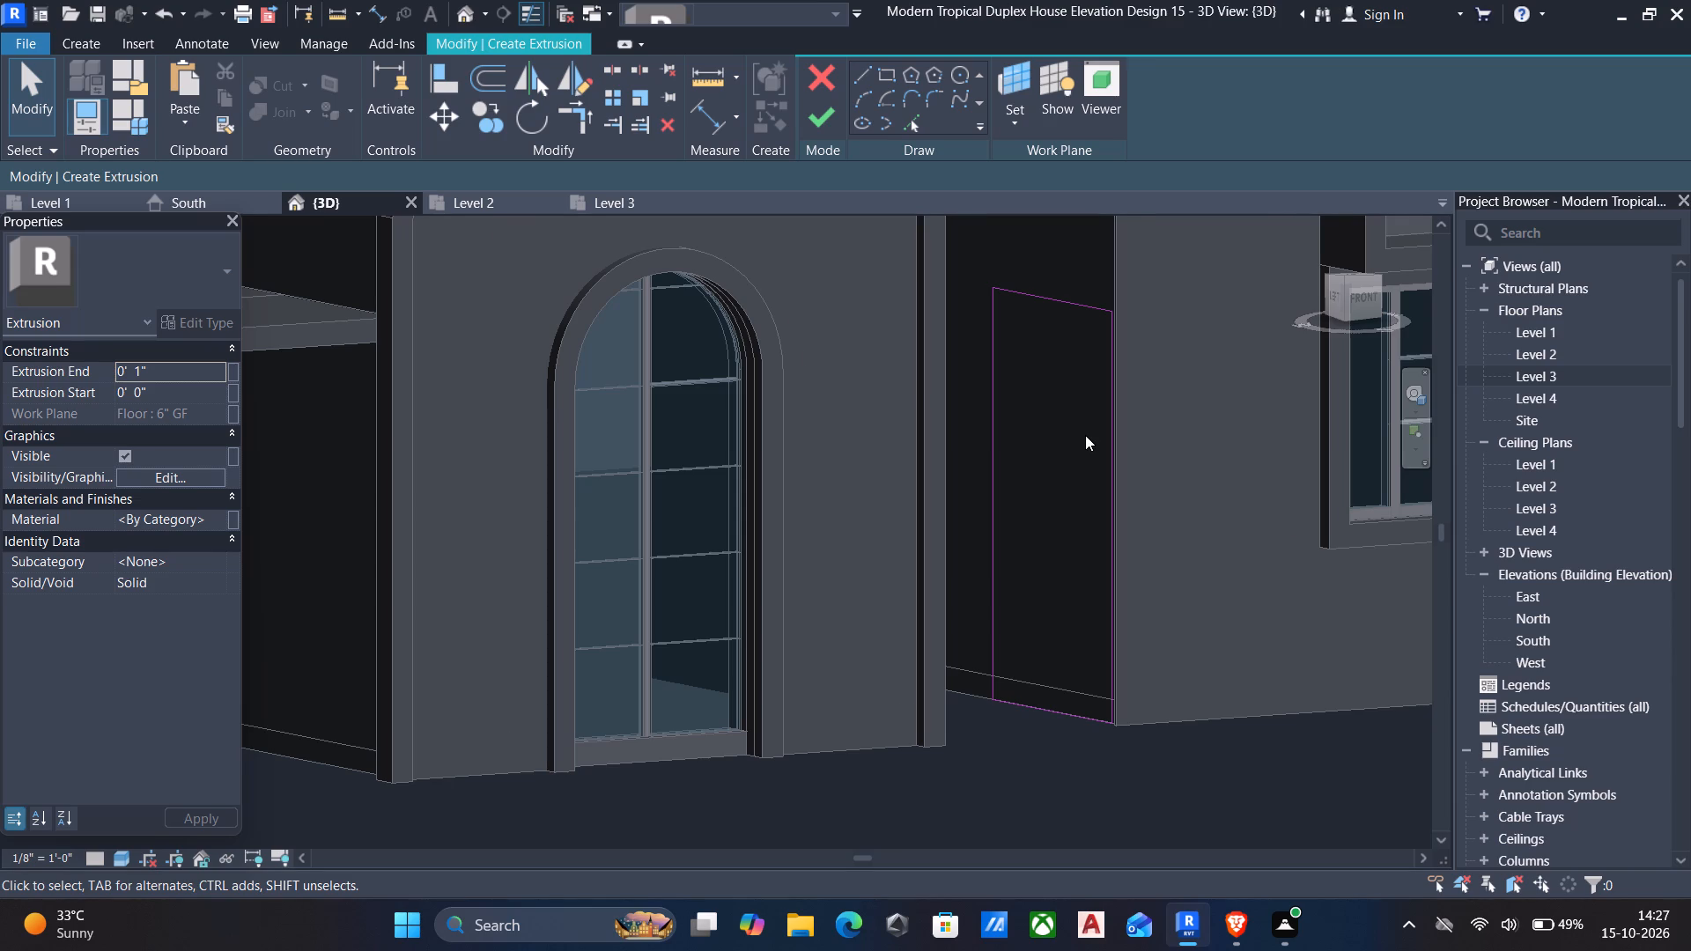
{"action": "scroll", "coordinate": [1085, 435], "scroll_direction": "down", "scroll_amount": 1}
{"action": "middle_click_drag", "start_coordinate": [1085, 435], "coordinate": [1128, 439], "text": "shift"}
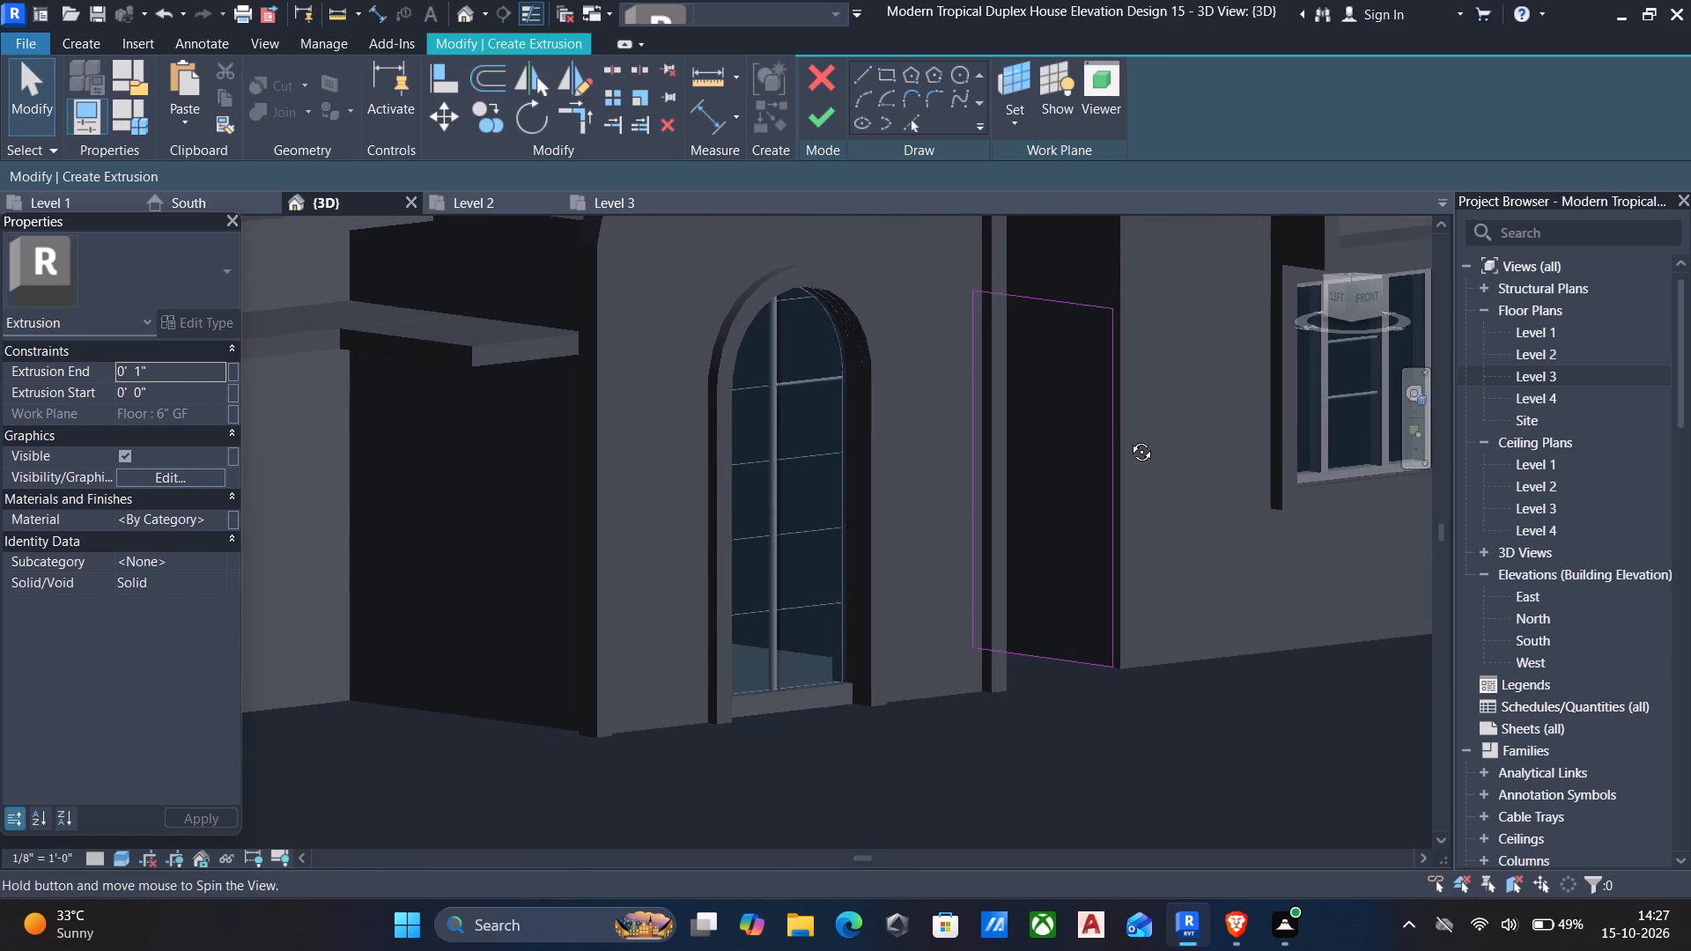
{"action": "middle_click_drag", "start_coordinate": [1128, 439], "coordinate": [1131, 438], "text": "shift"}
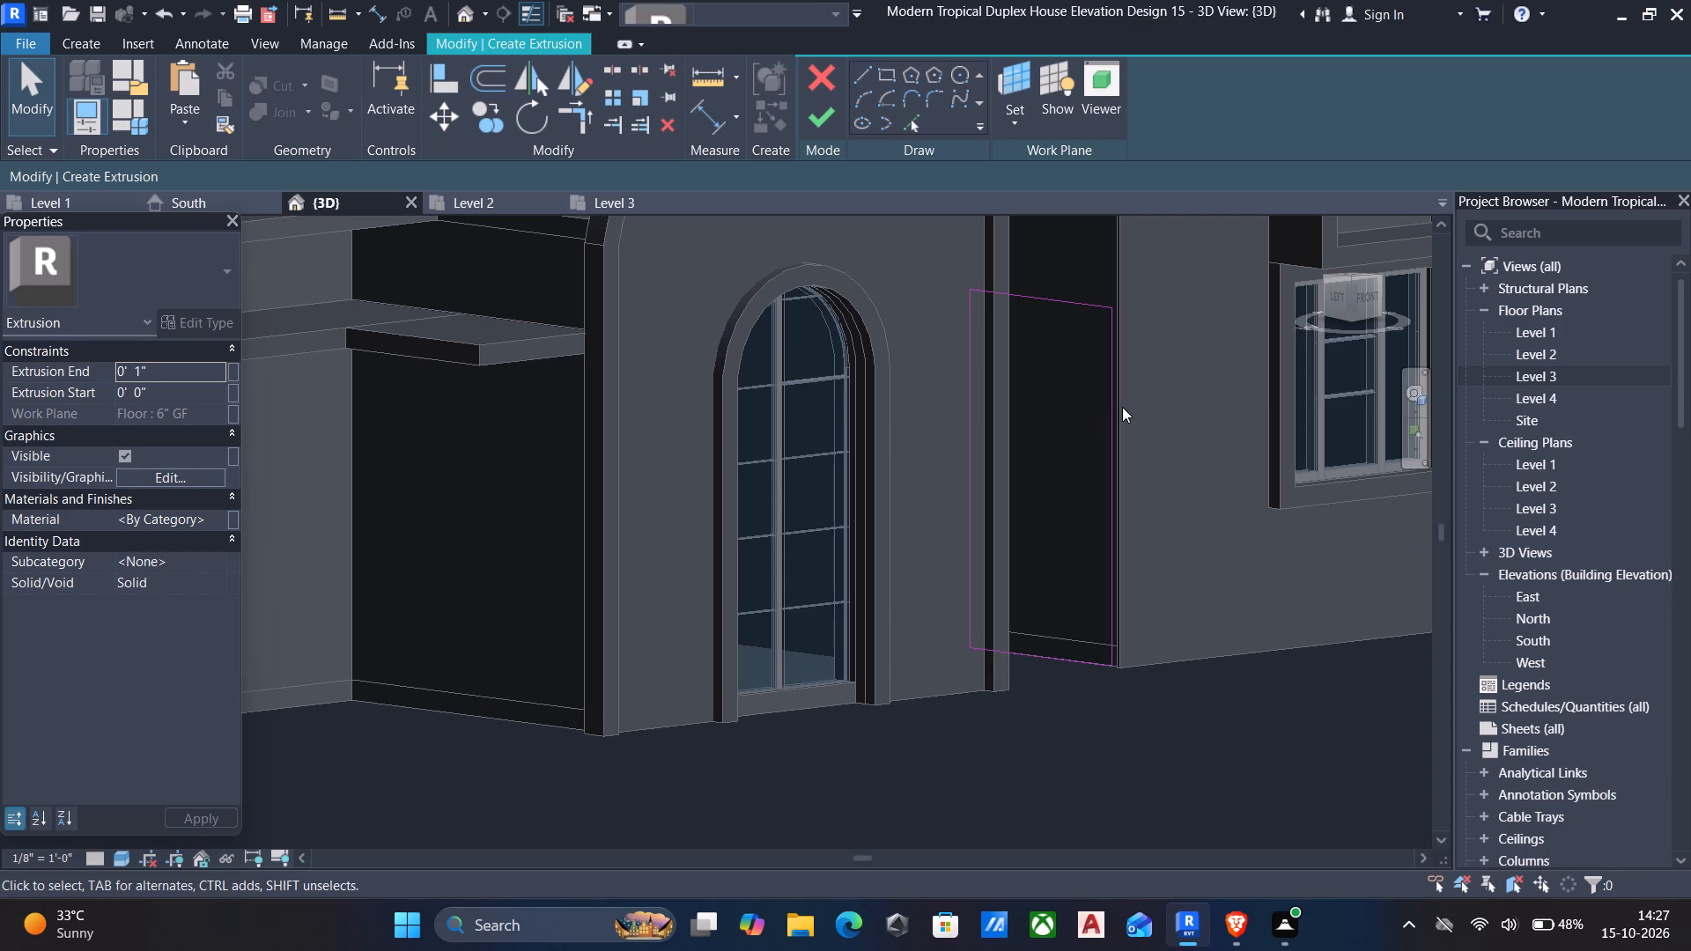
{"action": "left_click", "coordinate": [1115, 411]}
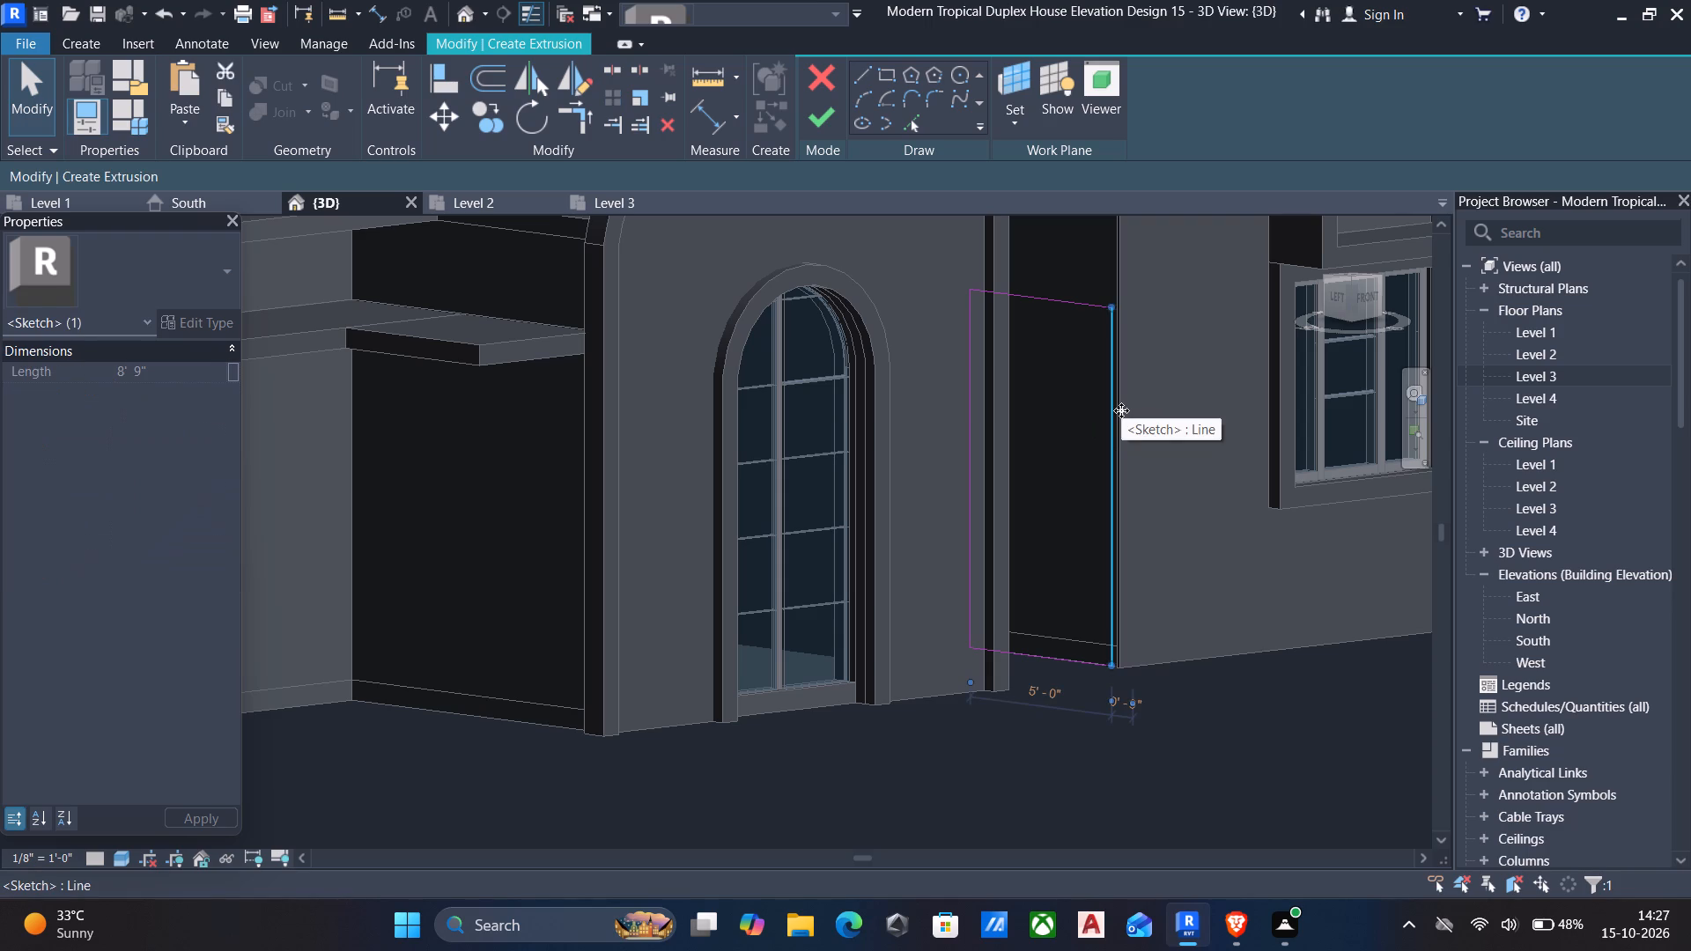
{"action": "scroll", "coordinate": [1134, 409], "scroll_direction": "up", "scroll_amount": 3}
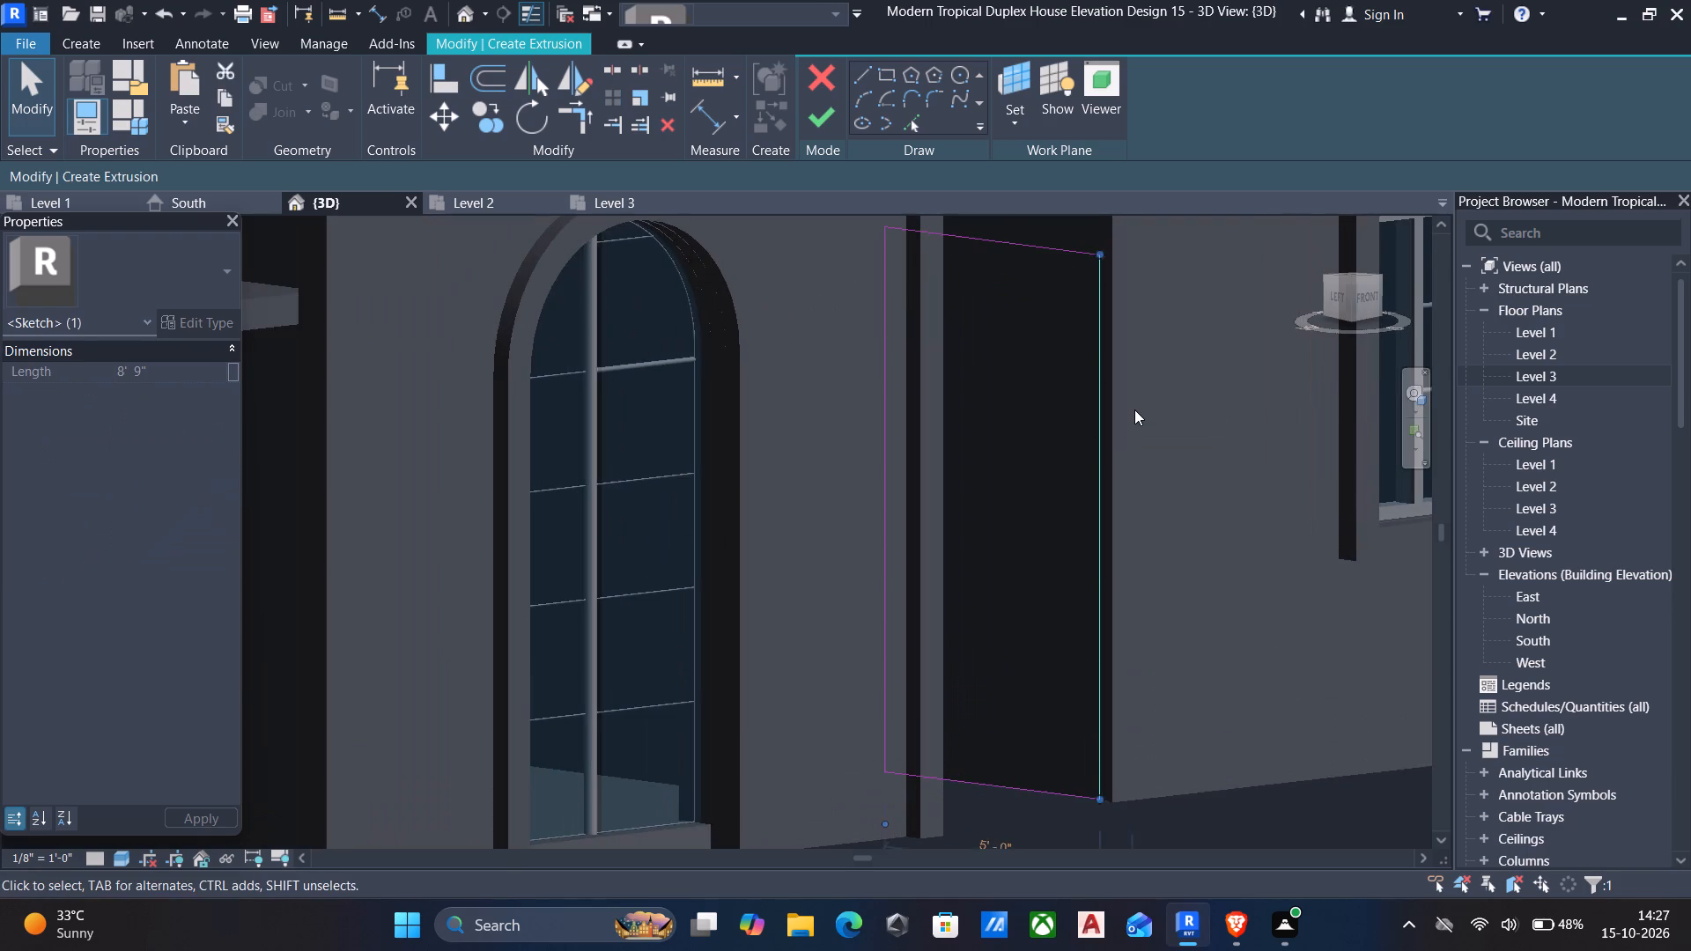
{"action": "key", "text": "Right"}
{"action": "key", "text": "Right"}
{"action": "scroll", "coordinate": [1134, 409], "scroll_direction": "up", "scroll_amount": 4}
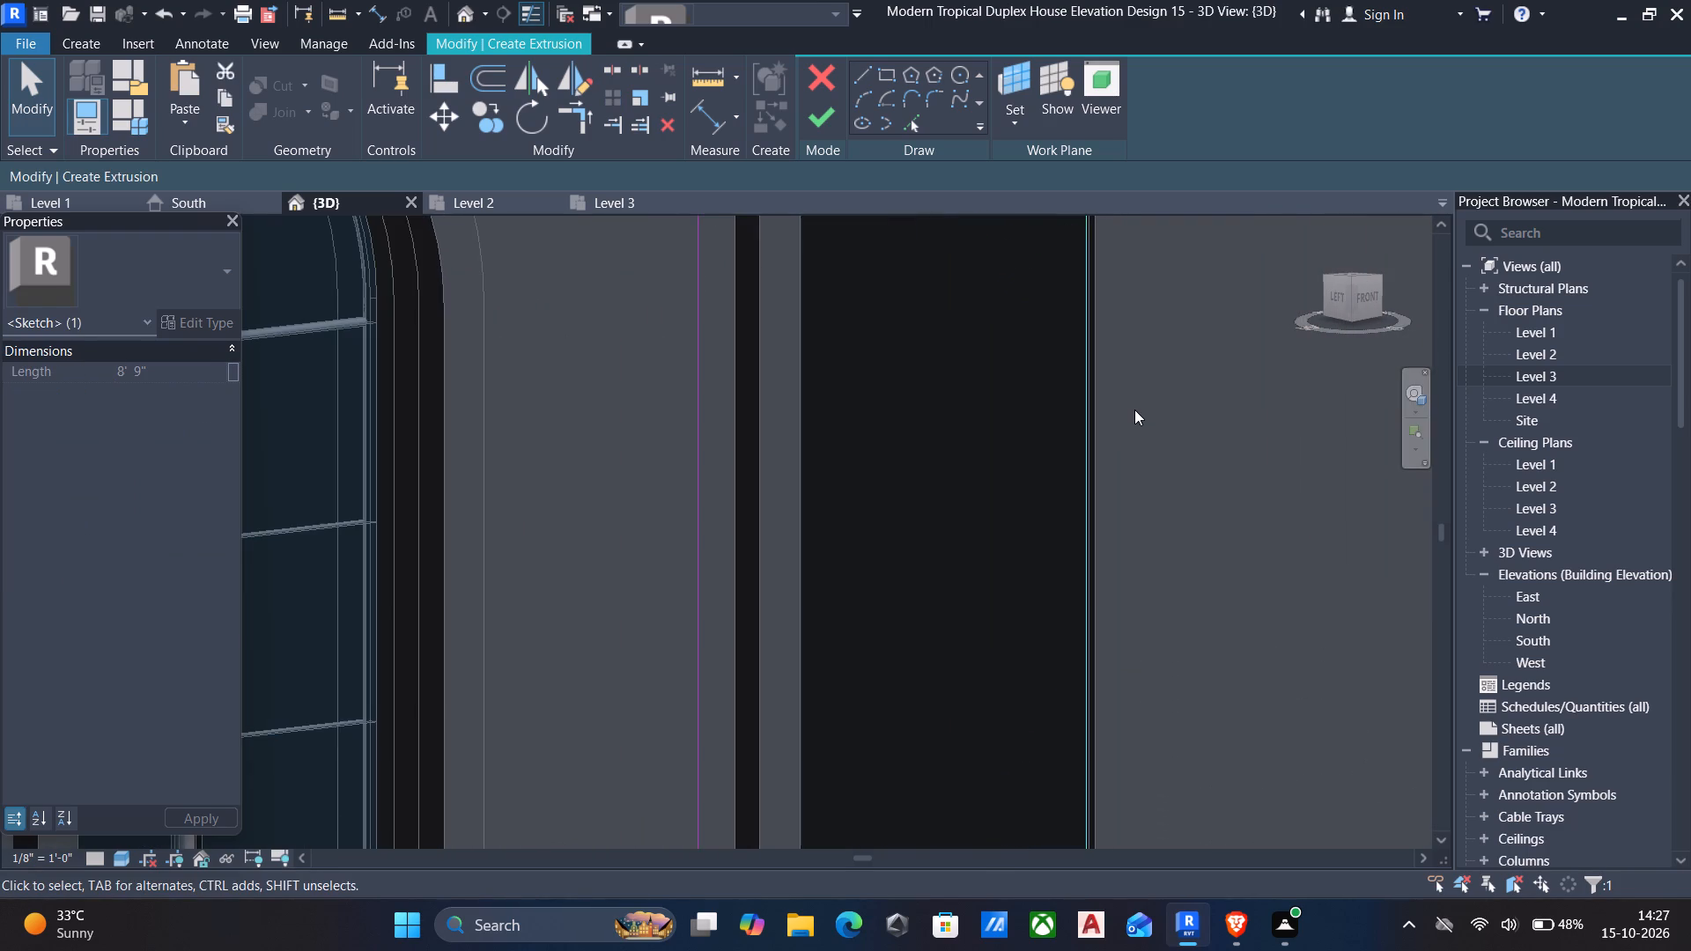
{"action": "middle_click_drag", "start_coordinate": [1132, 410], "coordinate": [1152, 552]}
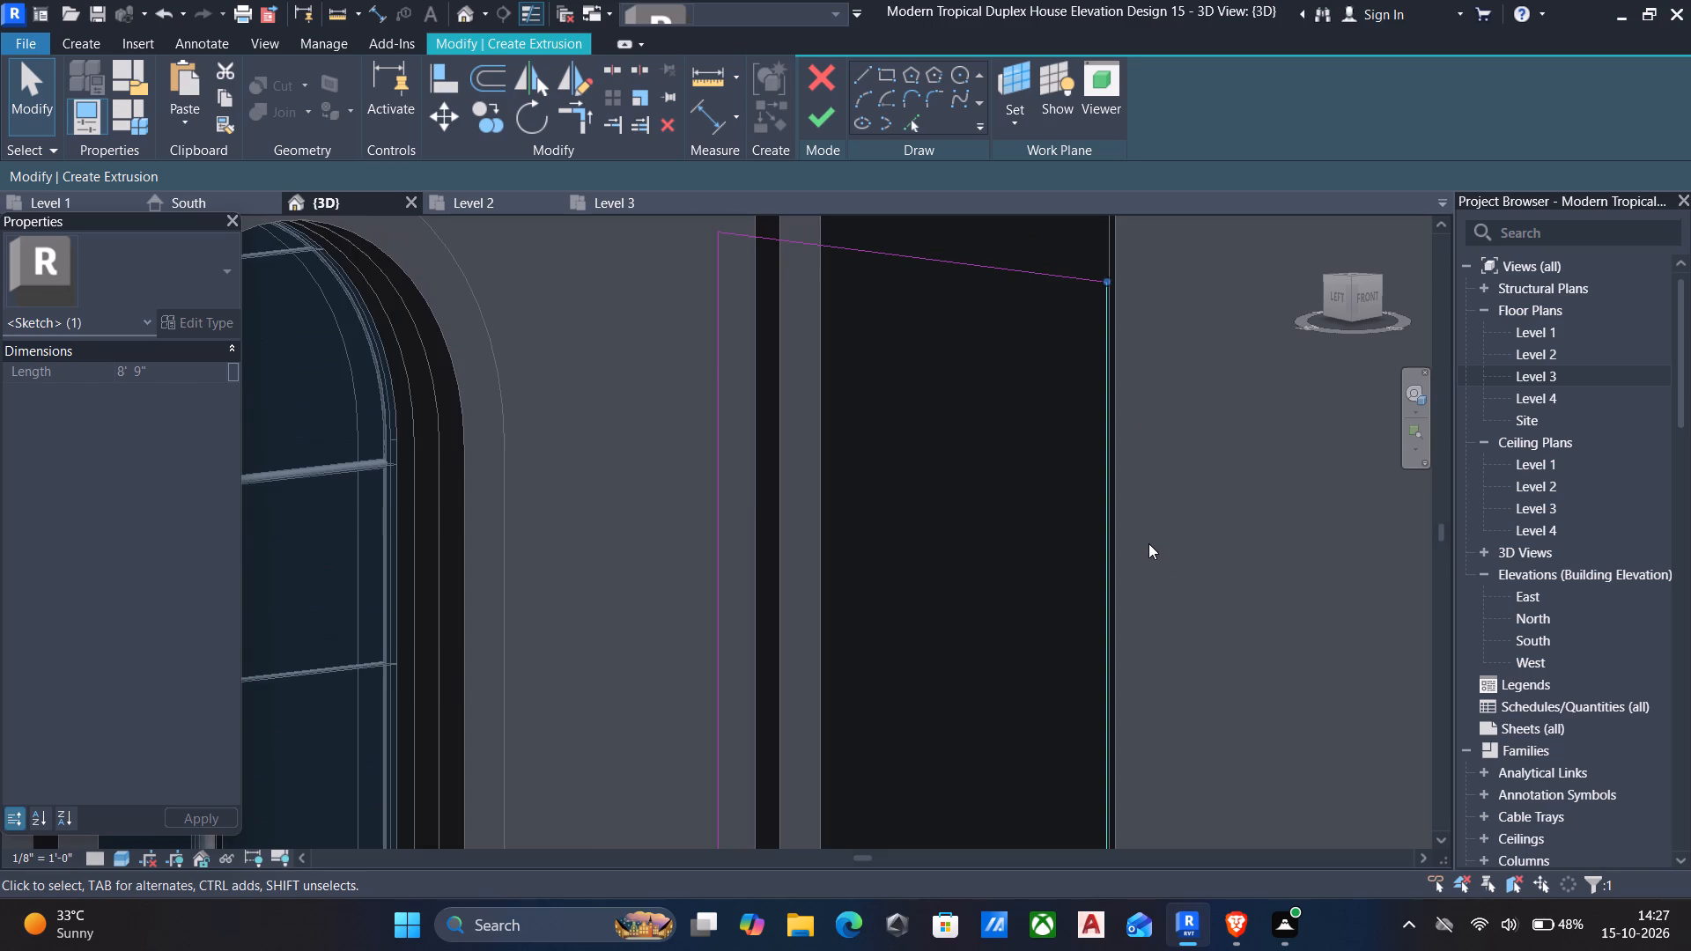
{"action": "scroll", "coordinate": [1141, 538], "scroll_direction": "up", "scroll_amount": 5}
{"action": "key", "text": "Right"}
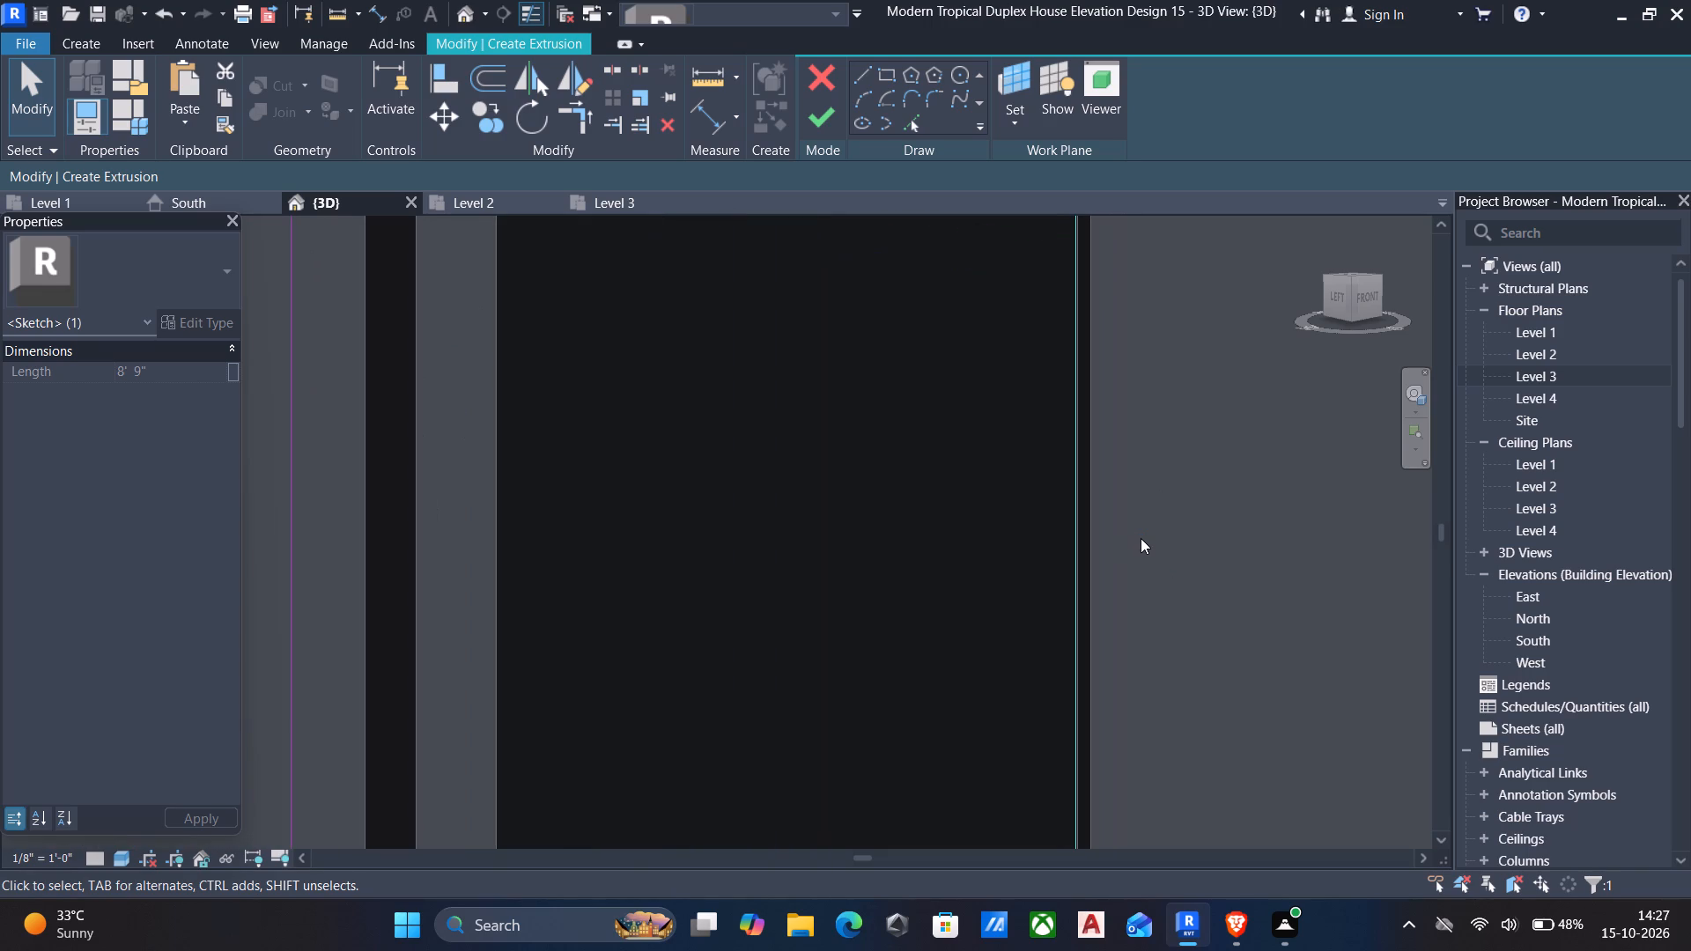
{"action": "key", "text": "Right"}
{"action": "key", "text": "Right"}
{"action": "key", "text": "Right"}
{"action": "key", "text": "Right"}
{"action": "scroll", "coordinate": [1141, 538], "scroll_direction": "down", "scroll_amount": 5}
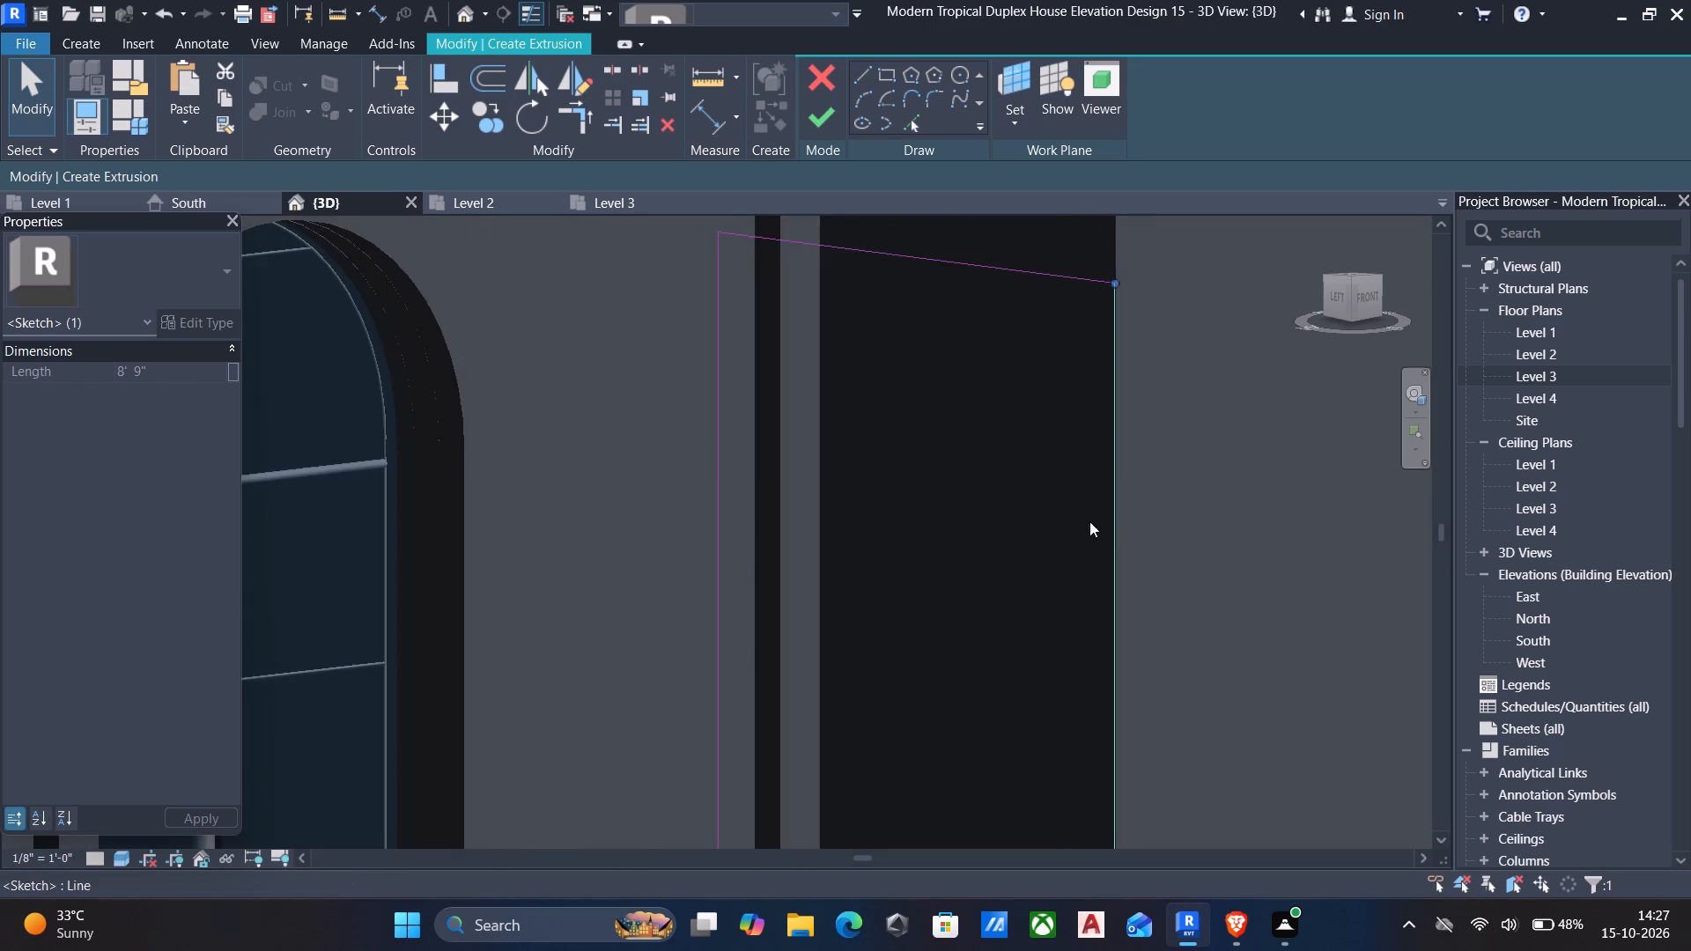
Nudge the rectangle's inner vertical line toward the main wall until the side-wall sketch is about 7'-10" wide.
{"action": "middle_click_drag", "start_coordinate": [1070, 512], "coordinate": [1037, 653]}
{"action": "scroll", "coordinate": [1022, 631], "scroll_direction": "down", "scroll_amount": 3}
{"action": "middle_click_drag", "start_coordinate": [1022, 618], "coordinate": [981, 624], "text": "shift"}
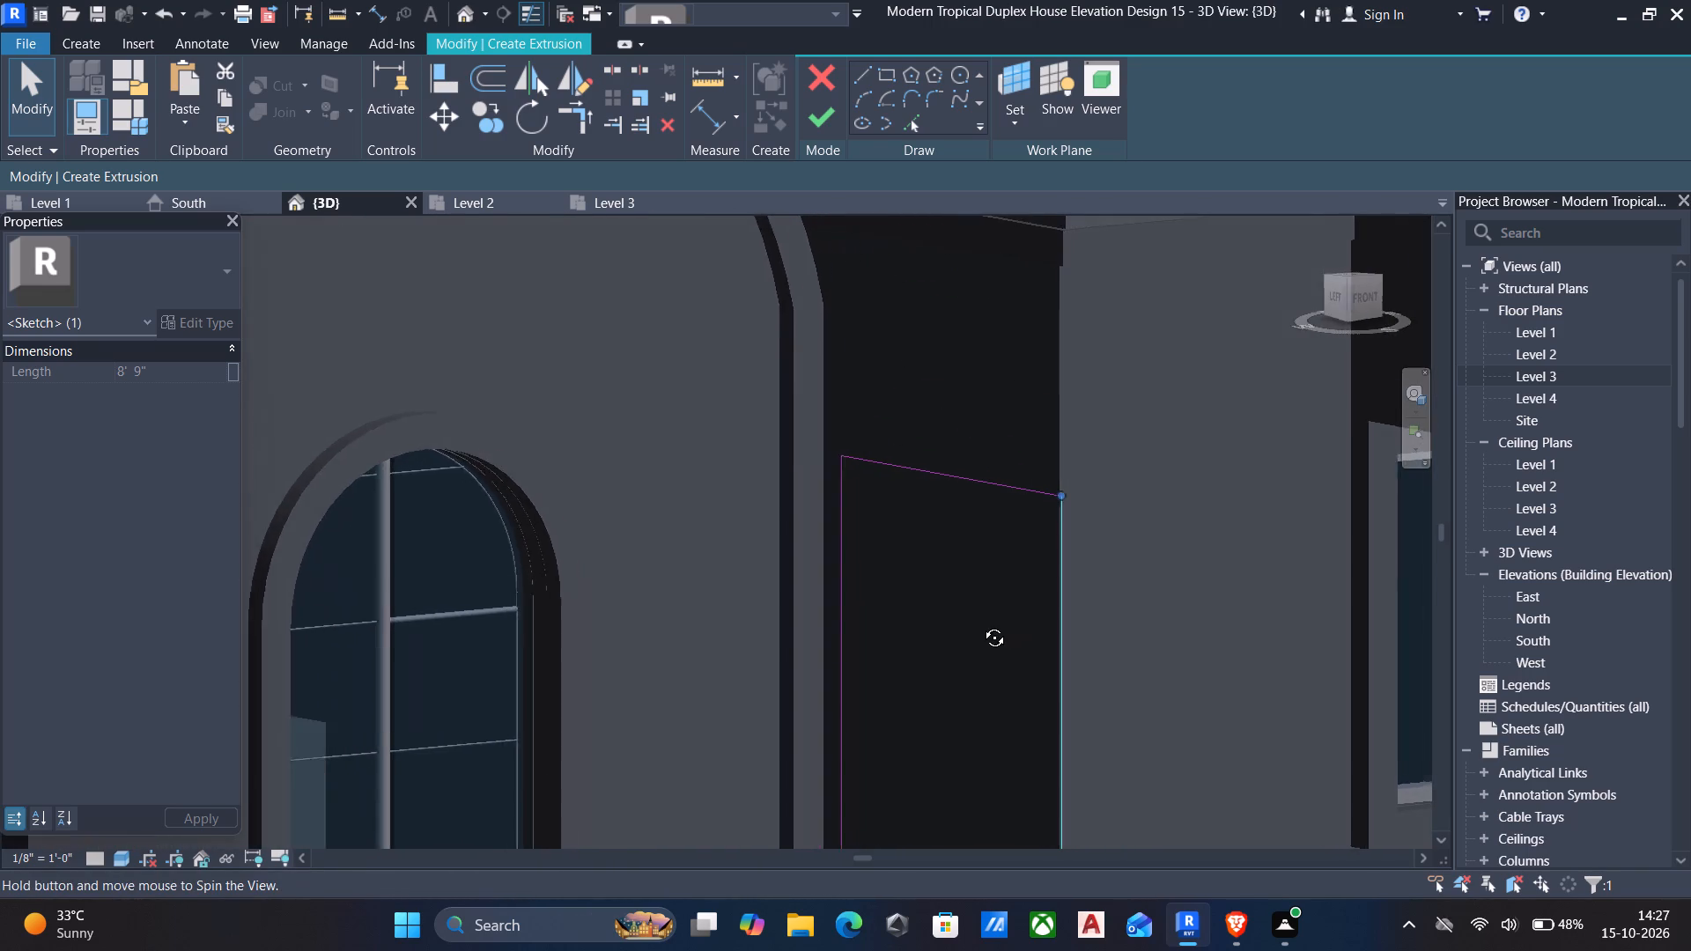
{"action": "middle_click_drag", "start_coordinate": [981, 624], "coordinate": [922, 642], "text": "shift"}
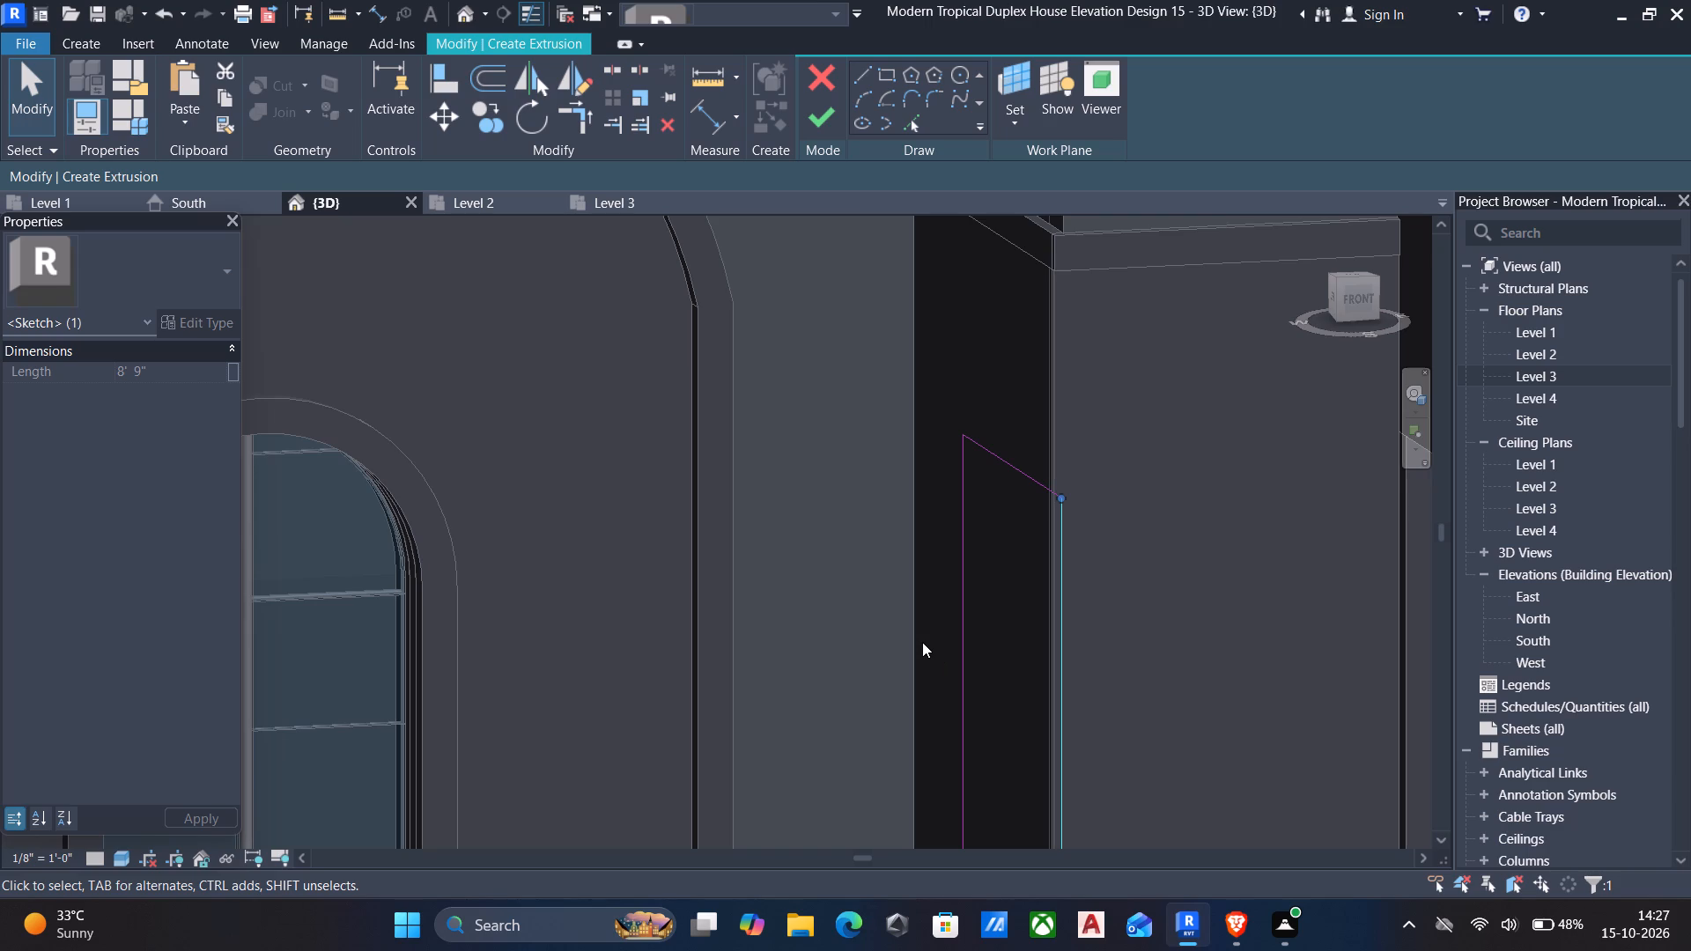
{"action": "left_click", "coordinate": [956, 567]}
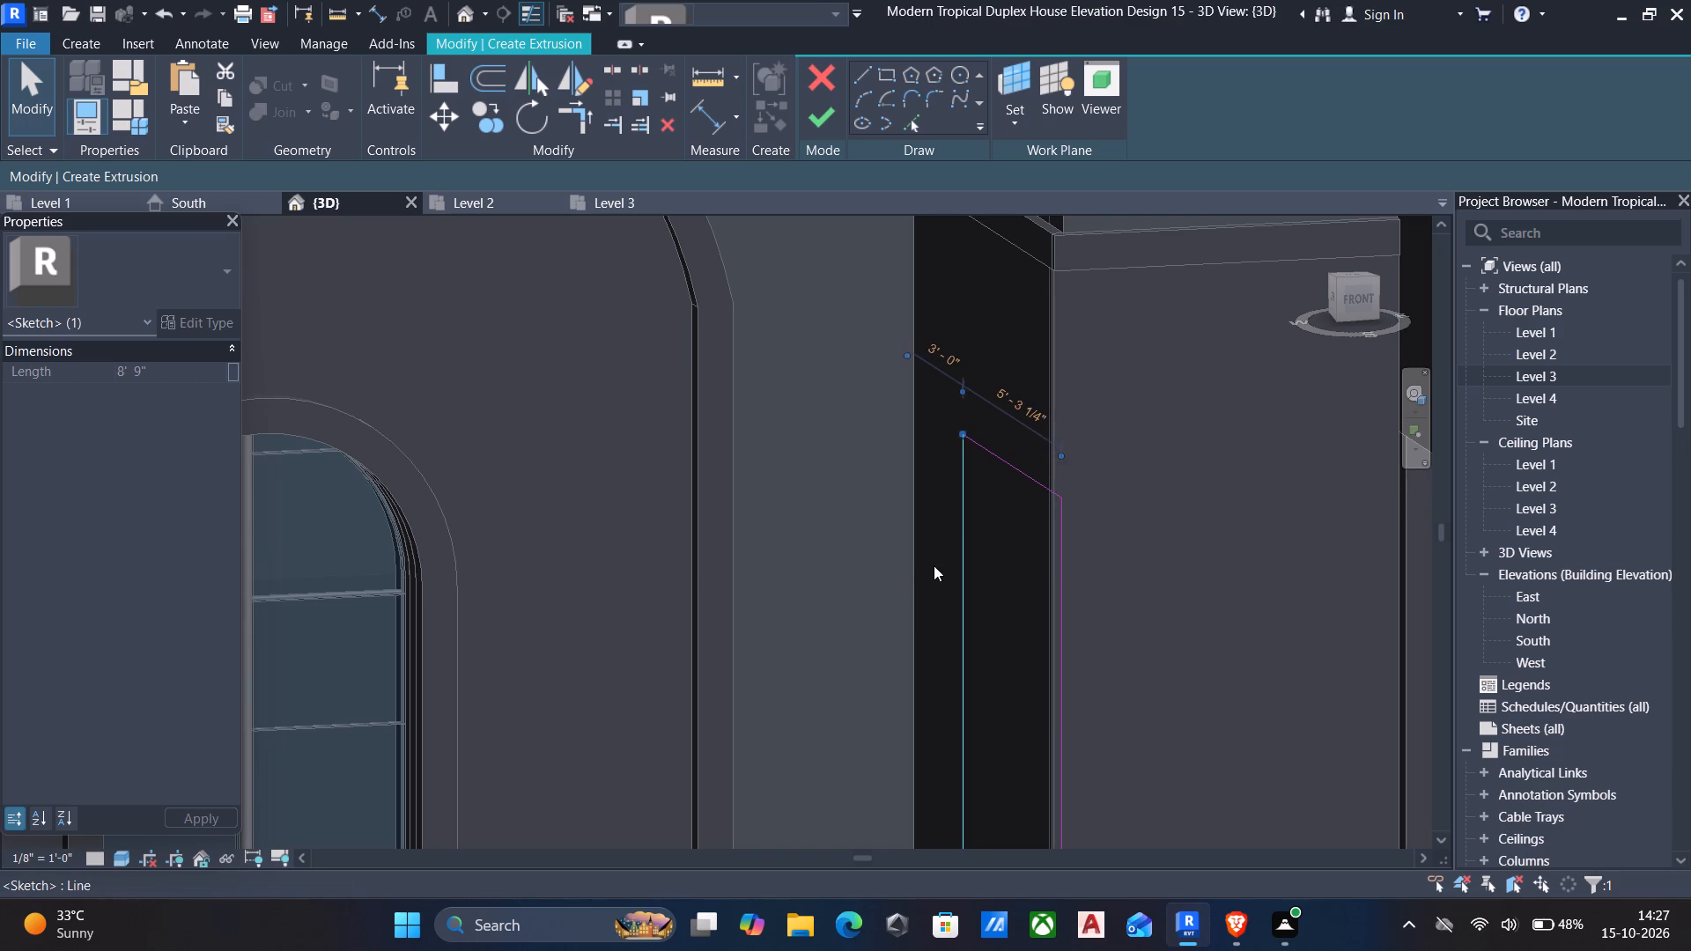
{"action": "key", "text": "Up"}
{"action": "key", "text": "Up"}
{"action": "key", "text": "Up"}
{"action": "key", "text": "Up"}
{"action": "key", "text": "Up"}
{"action": "key", "text": "Up"}
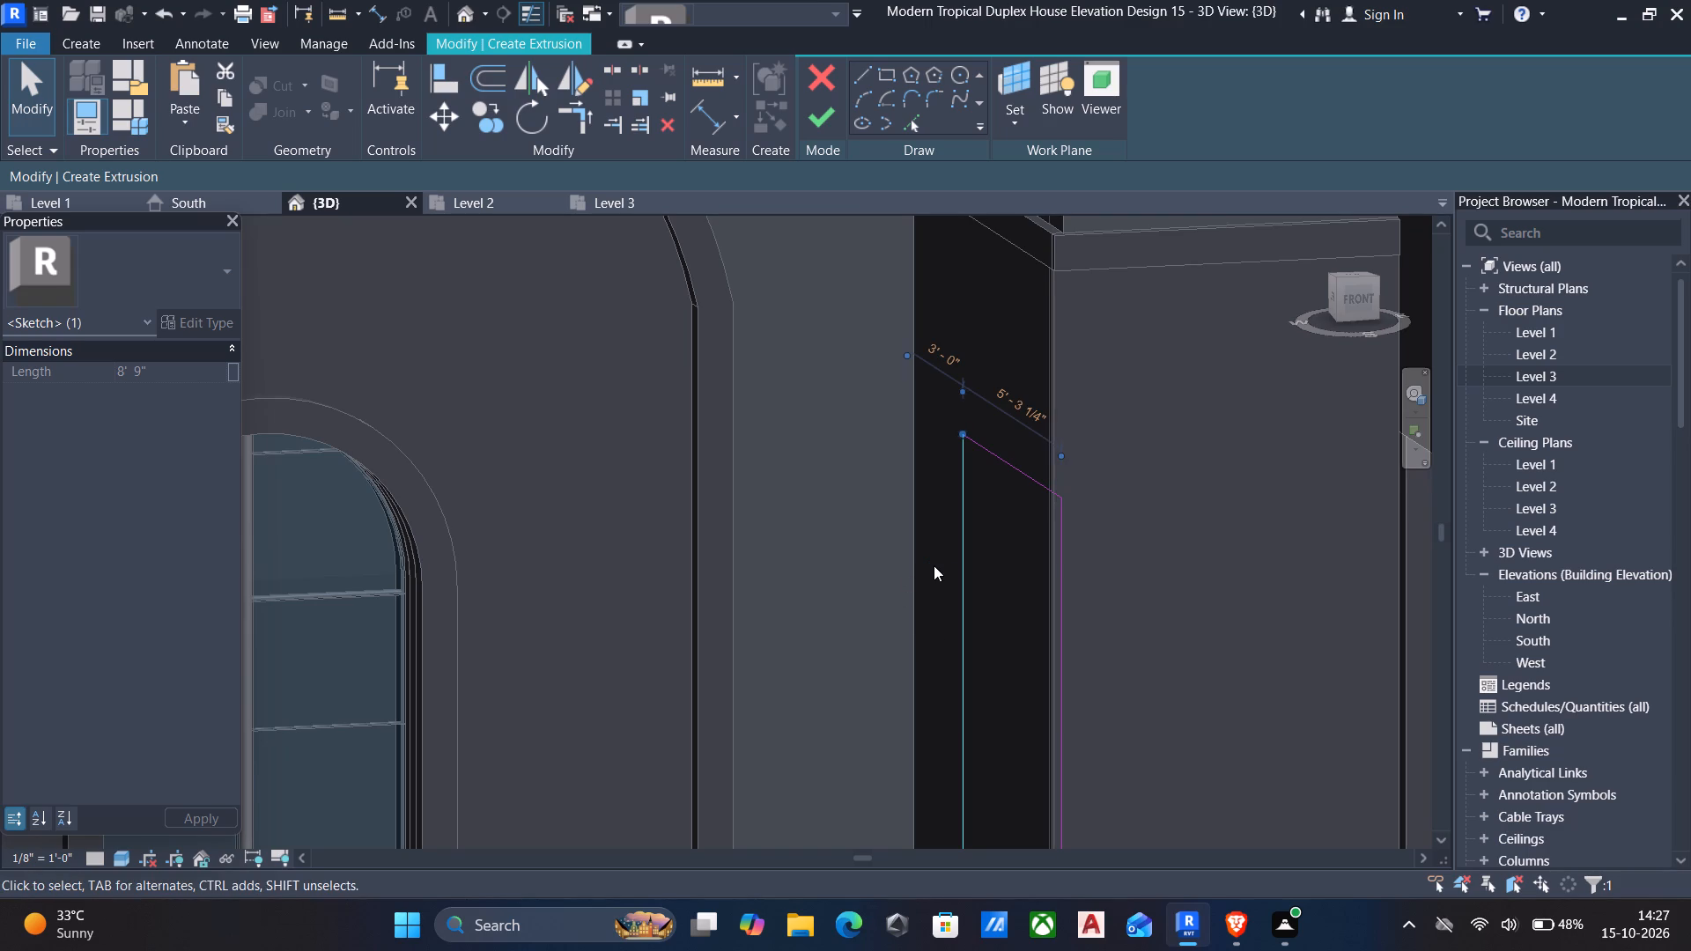
{"action": "key", "text": "Up"}
{"action": "key", "text": "Up"}
{"action": "key", "text": "Up"}
{"action": "key", "text": "Up"}
{"action": "key", "text": "Up"}
{"action": "key", "text": "Left"}
{"action": "key", "text": "Left"}
{"action": "key", "text": "Left"}
{"action": "key", "text": "Left"}
{"action": "key", "text": "Left"}
{"action": "key", "text": "Left"}
{"action": "key", "text": "Left"}
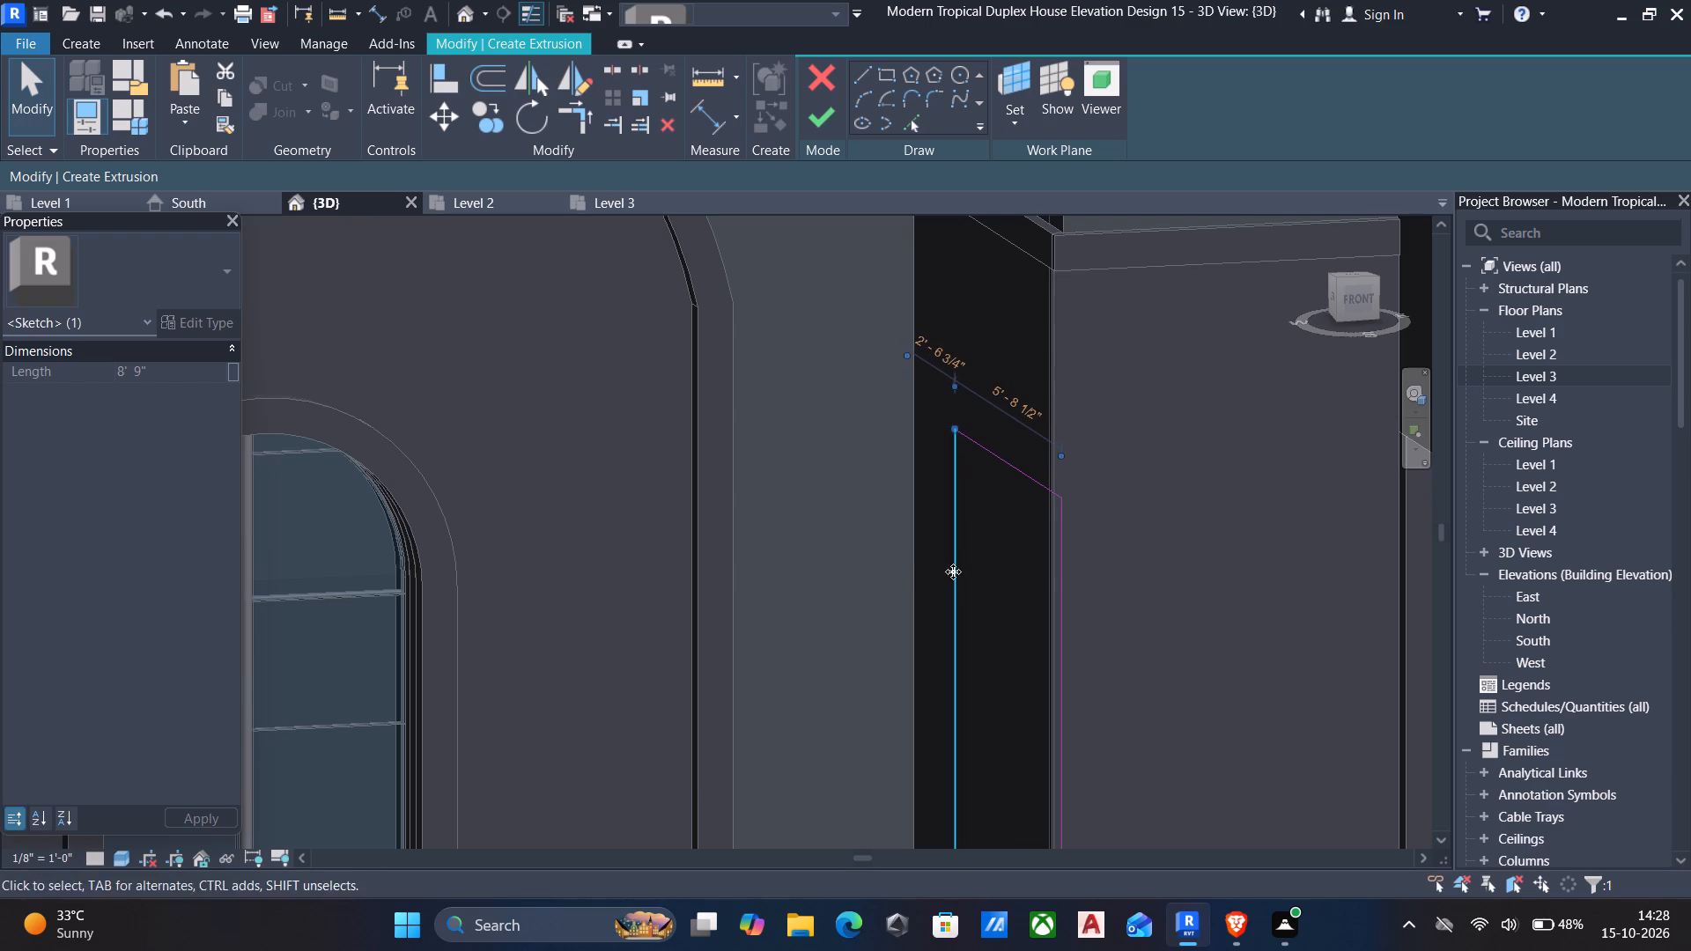
{"action": "key", "text": "Left"}
{"action": "key", "text": "Left"}
{"action": "key", "text": "Left"}
{"action": "key", "text": "Left"}
{"action": "key", "text": "Left"}
{"action": "key", "text": "Left"}
{"action": "key", "text": "Left"}
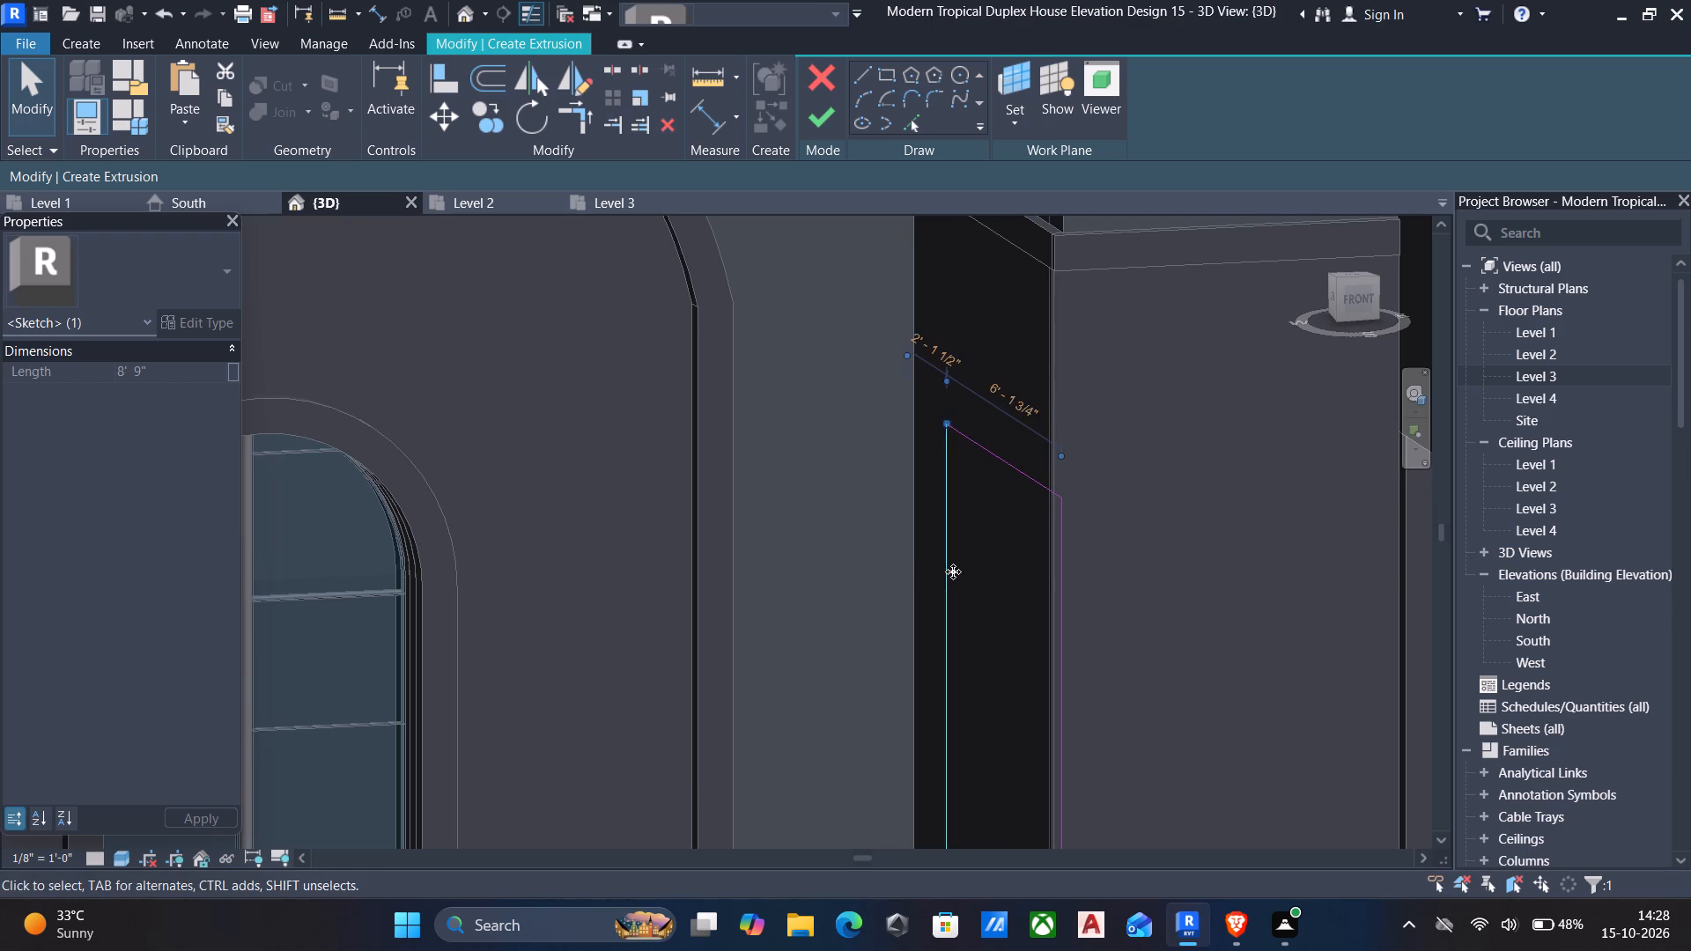
{"action": "key", "text": "Left"}
{"action": "key", "text": "Left"}
{"action": "key", "text": "Left"}
{"action": "key", "text": "Left"}
{"action": "key", "text": "Left"}
{"action": "key", "text": "Left"}
{"action": "key", "text": "Left"}
{"action": "key", "text": "Left"}
{"action": "key", "text": "Left"}
{"action": "key", "text": "Left"}
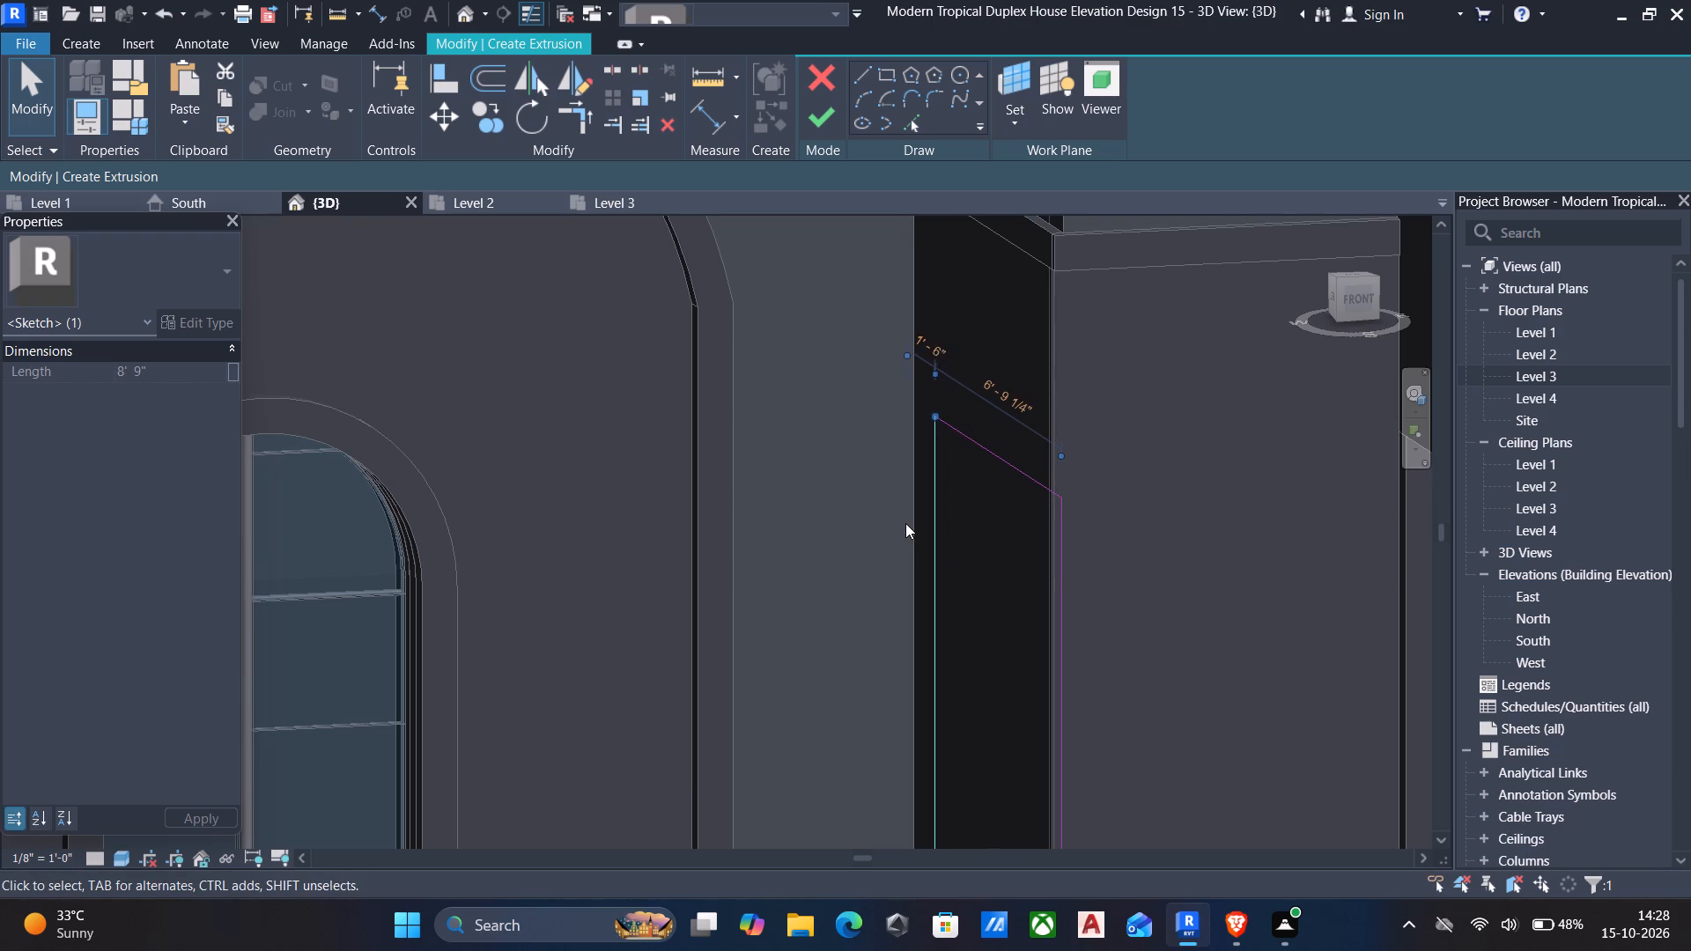
{"action": "key", "text": "Left"}
{"action": "key", "text": "Left"}
{"action": "key", "text": "Left"}
{"action": "key", "text": "Left"}
{"action": "key", "text": "Left"}
{"action": "key", "text": "Left"}
{"action": "key", "text": "Left"}
{"action": "key", "text": "Left"}
{"action": "key", "text": "Left"}
{"action": "key", "text": "Left"}
{"action": "key", "text": "Left"}
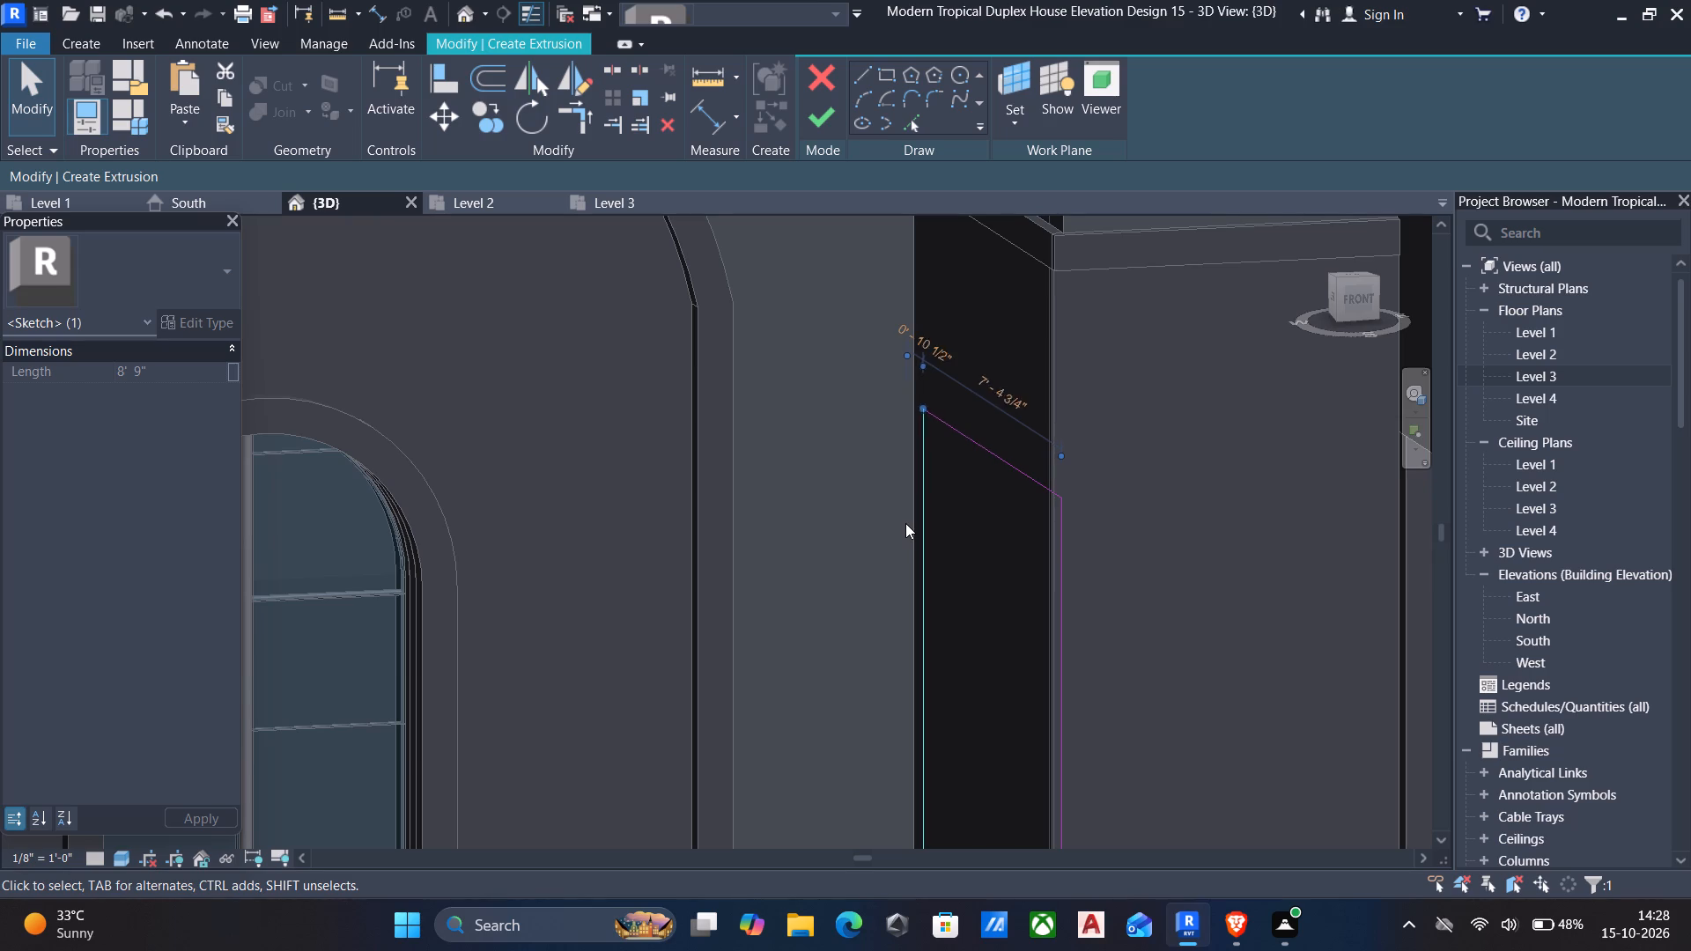
{"action": "key", "text": "Left"}
{"action": "key", "text": "Left"}
{"action": "key", "text": "Left"}
{"action": "key", "text": "Left"}
{"action": "key", "text": "Left"}
{"action": "key", "text": "Left"}
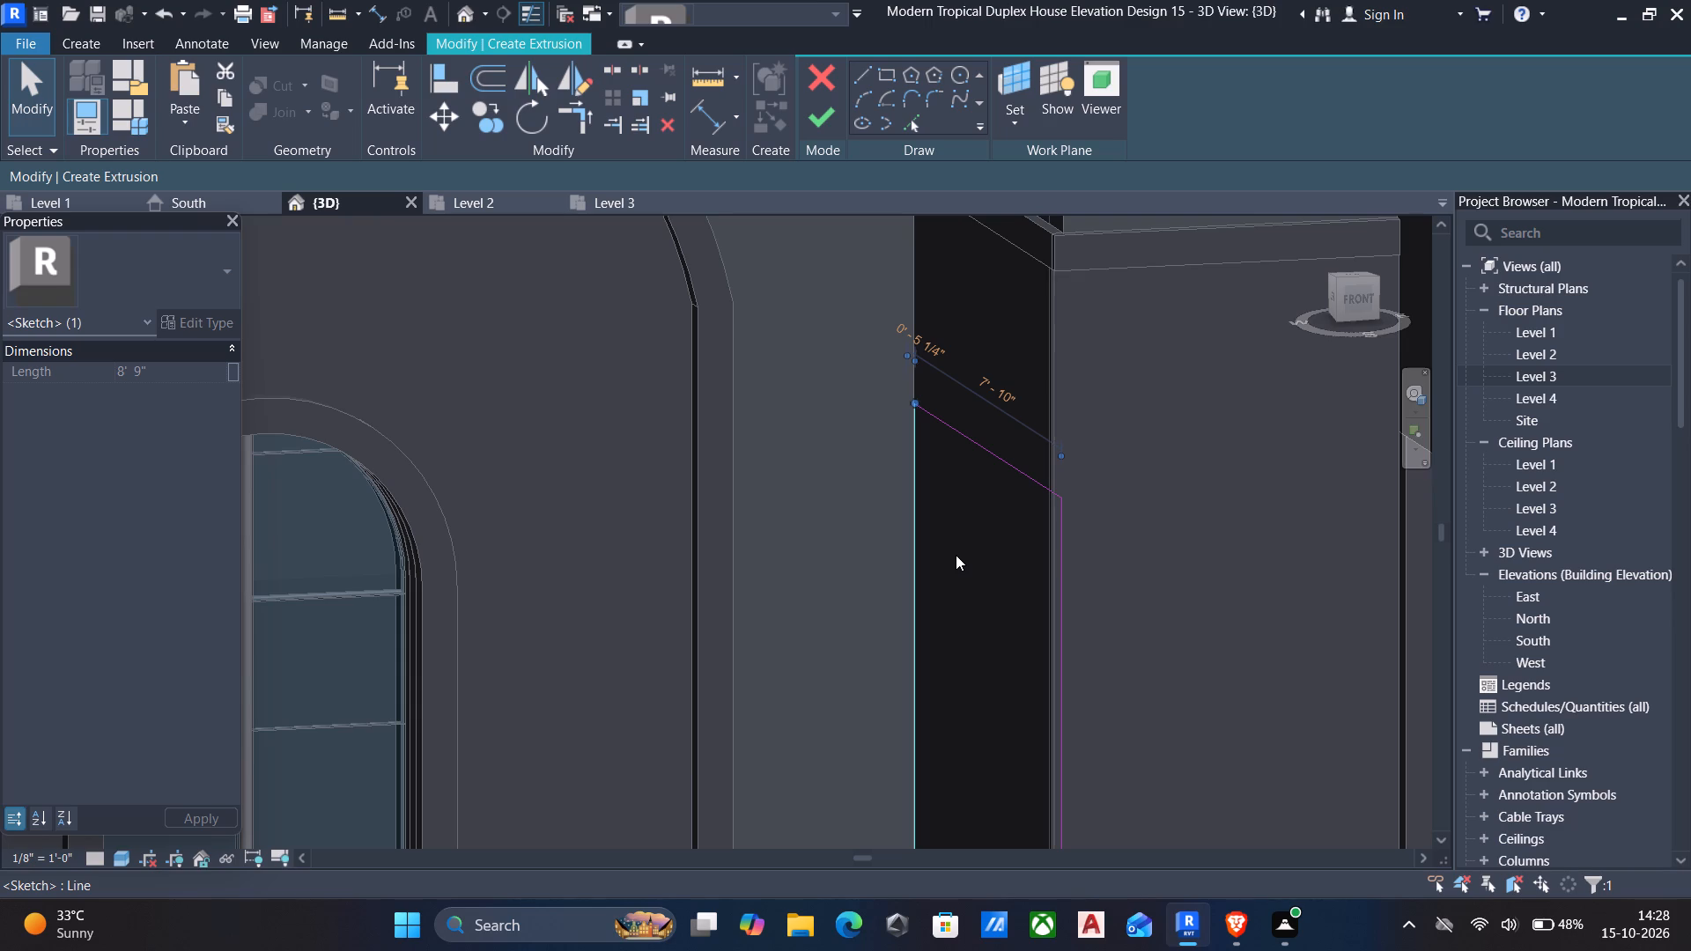
Nudge the same line slightly back from the main wall to an offset of about 0'-10 1/4", and finish the extrusion sketch.
{"action": "scroll", "coordinate": [954, 547], "scroll_direction": "down", "scroll_amount": 1}
{"action": "middle_click_drag", "start_coordinate": [956, 554], "coordinate": [966, 637], "text": "shift"}
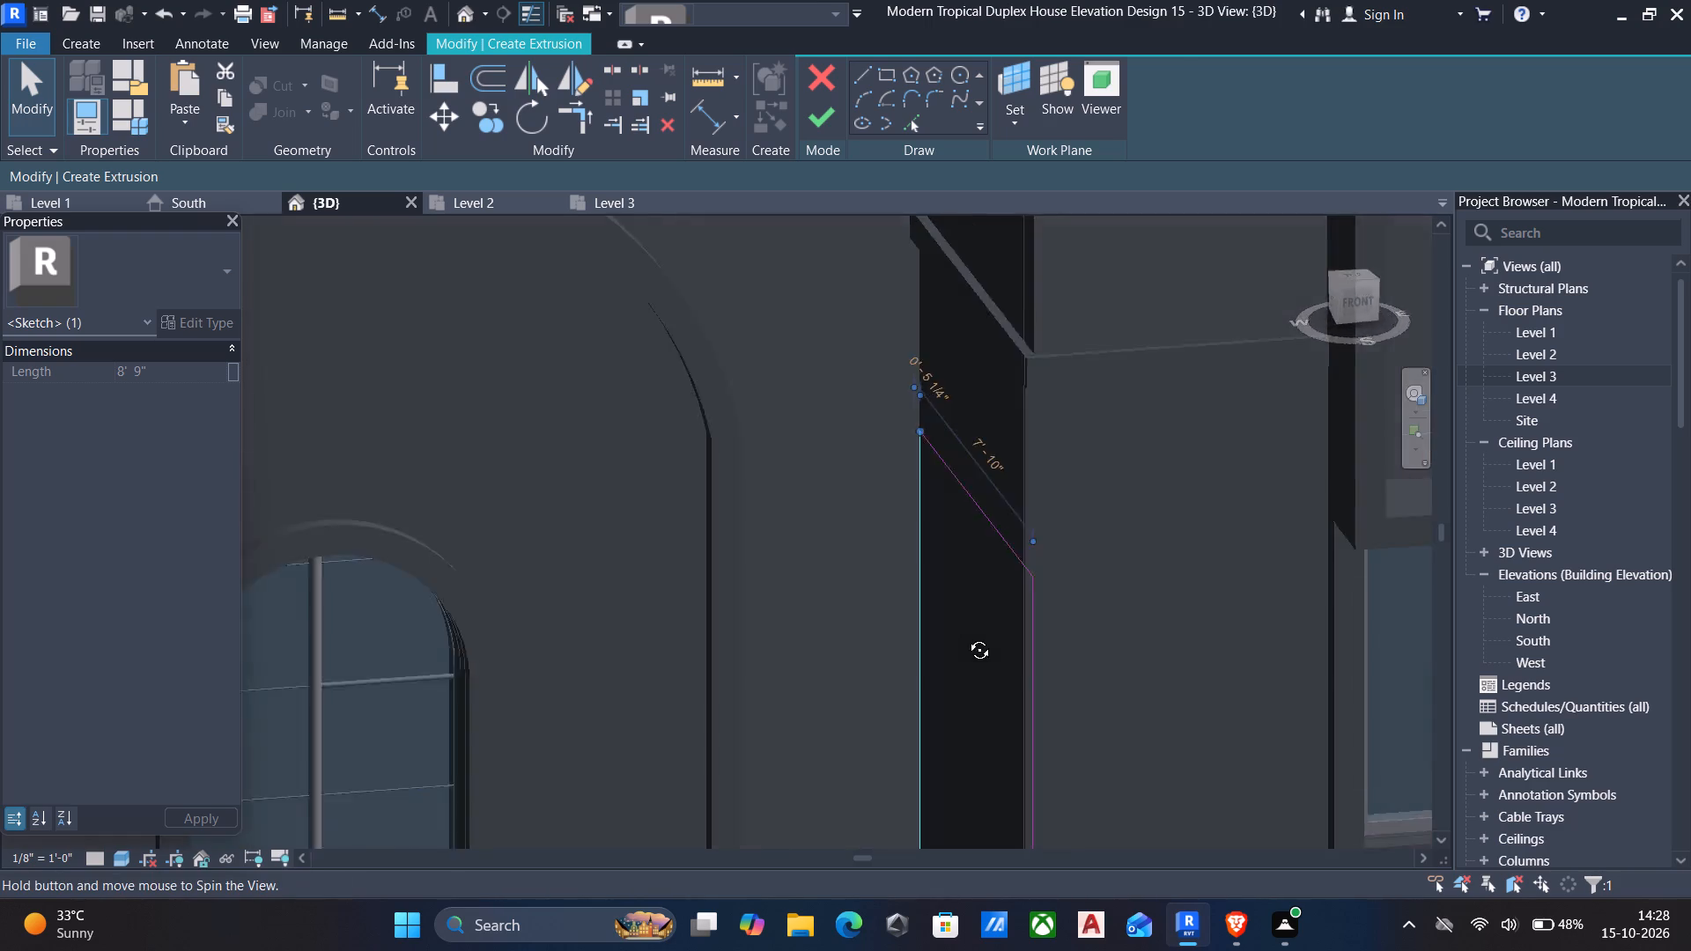
{"action": "middle_click_drag", "start_coordinate": [966, 637], "coordinate": [1157, 831], "text": "shift"}
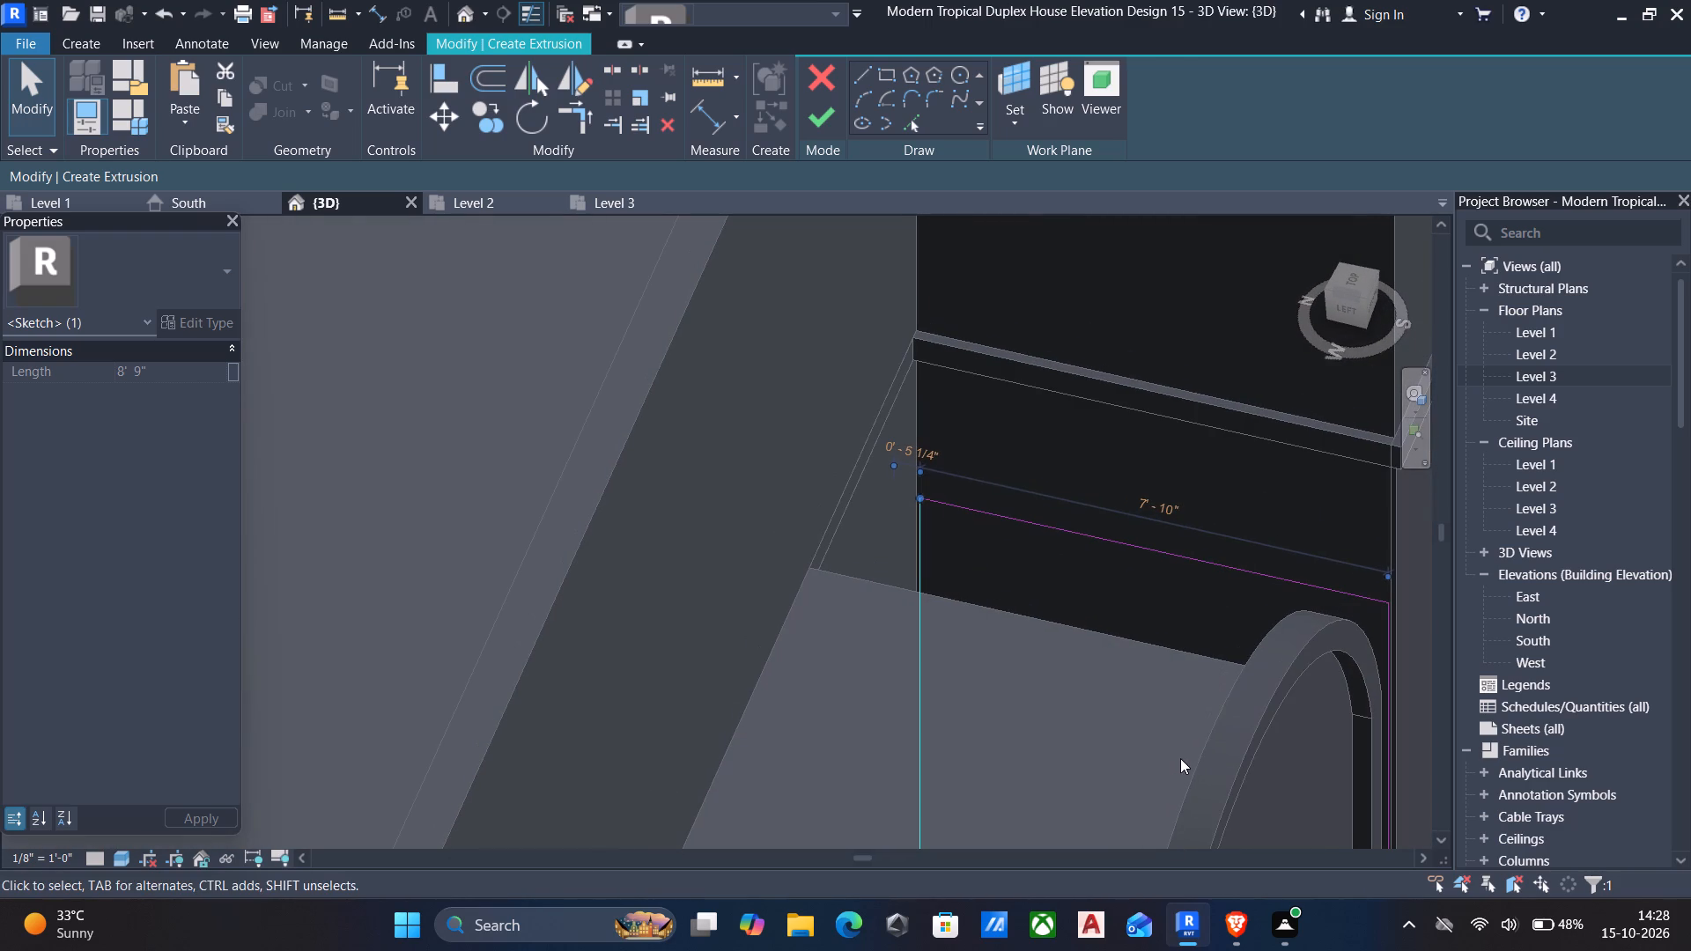
{"action": "middle_click_drag", "start_coordinate": [1044, 691], "coordinate": [1100, 720]}
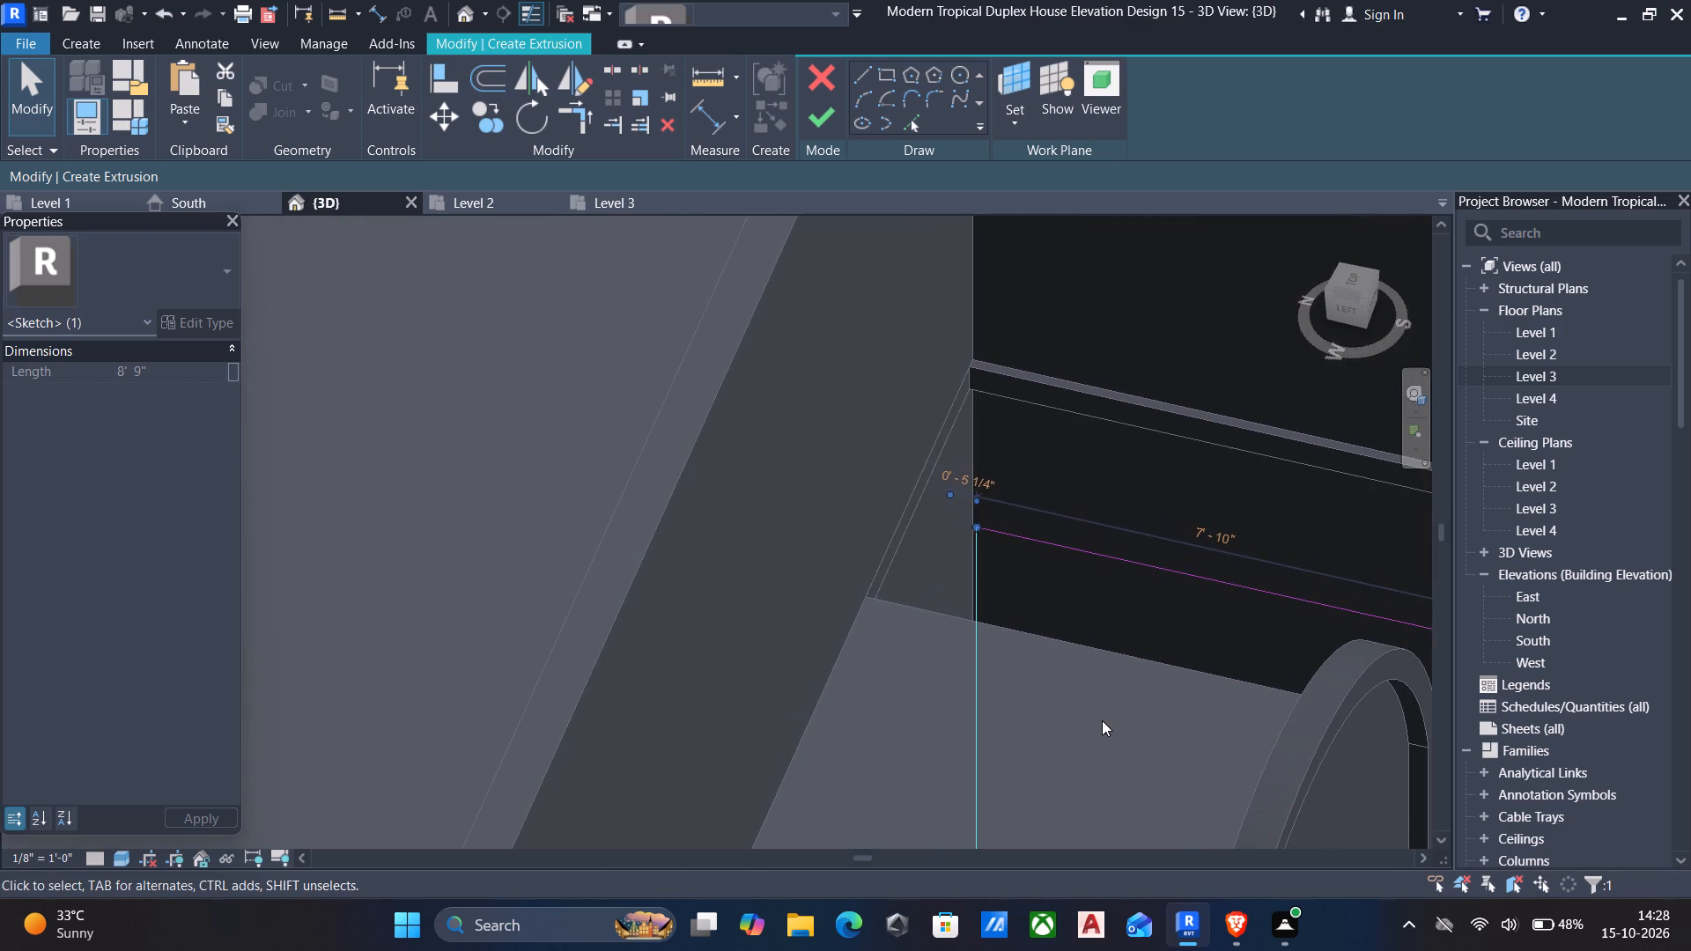
{"action": "middle_click_drag", "start_coordinate": [1124, 719], "coordinate": [1127, 719], "text": "shift"}
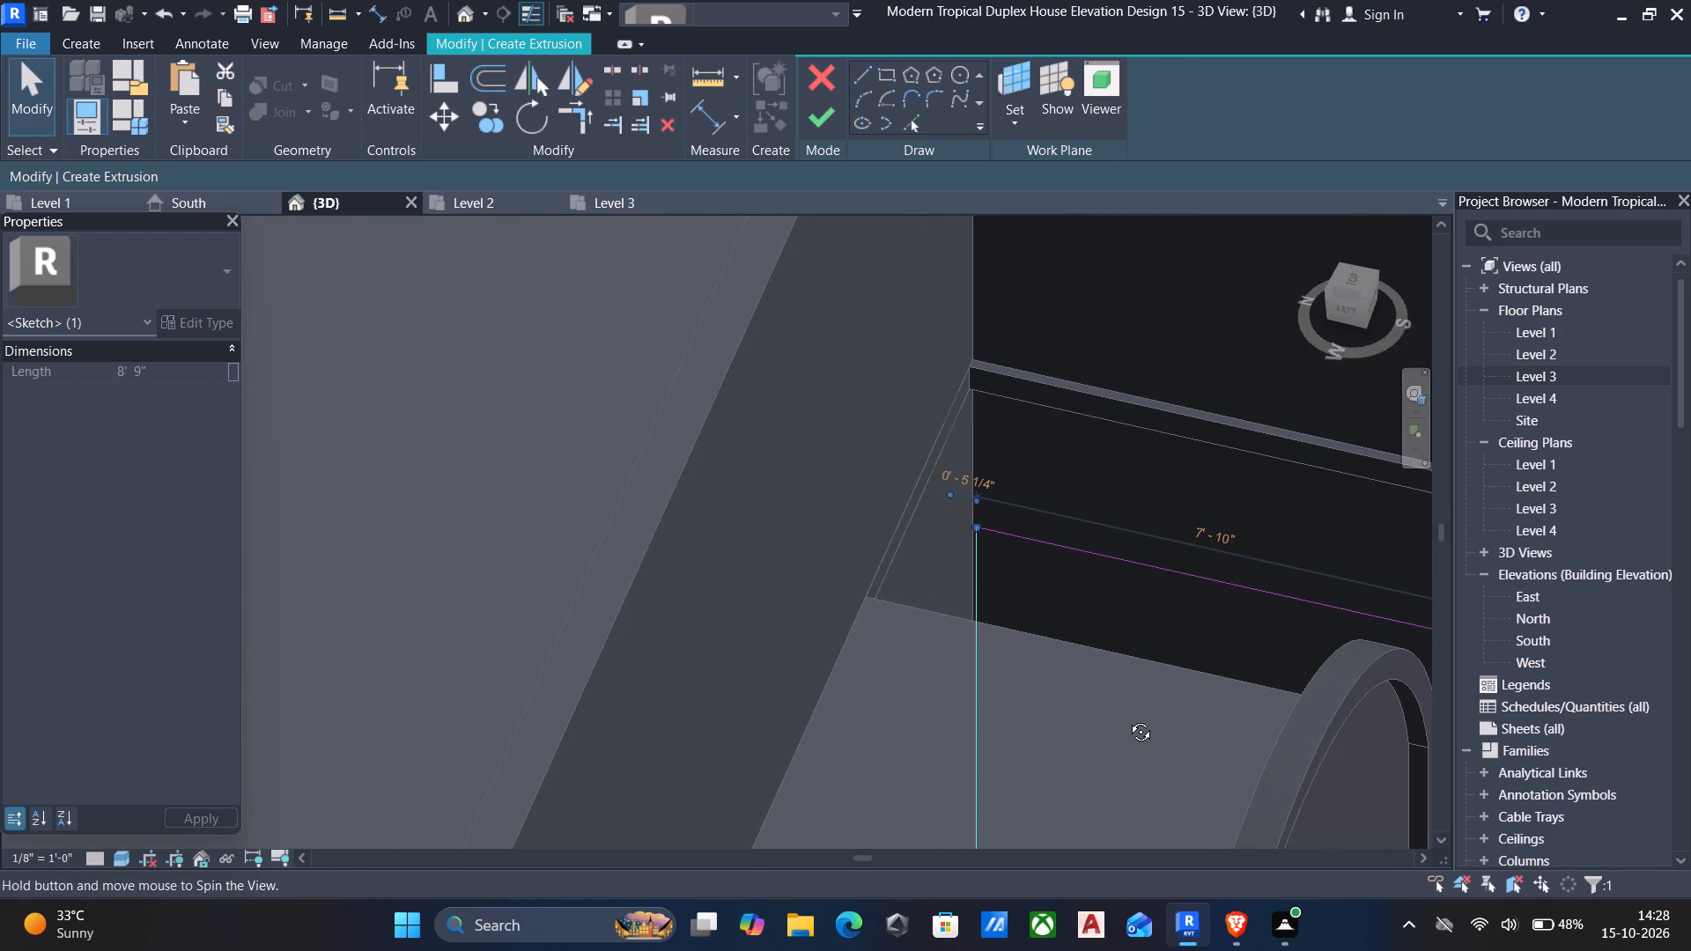
{"action": "middle_click_drag", "start_coordinate": [1127, 719], "coordinate": [1156, 714], "text": "shift"}
{"action": "middle_click_drag", "start_coordinate": [1120, 686], "coordinate": [1144, 636]}
{"action": "middle_click_drag", "start_coordinate": [1135, 636], "coordinate": [1126, 704], "text": "shift"}
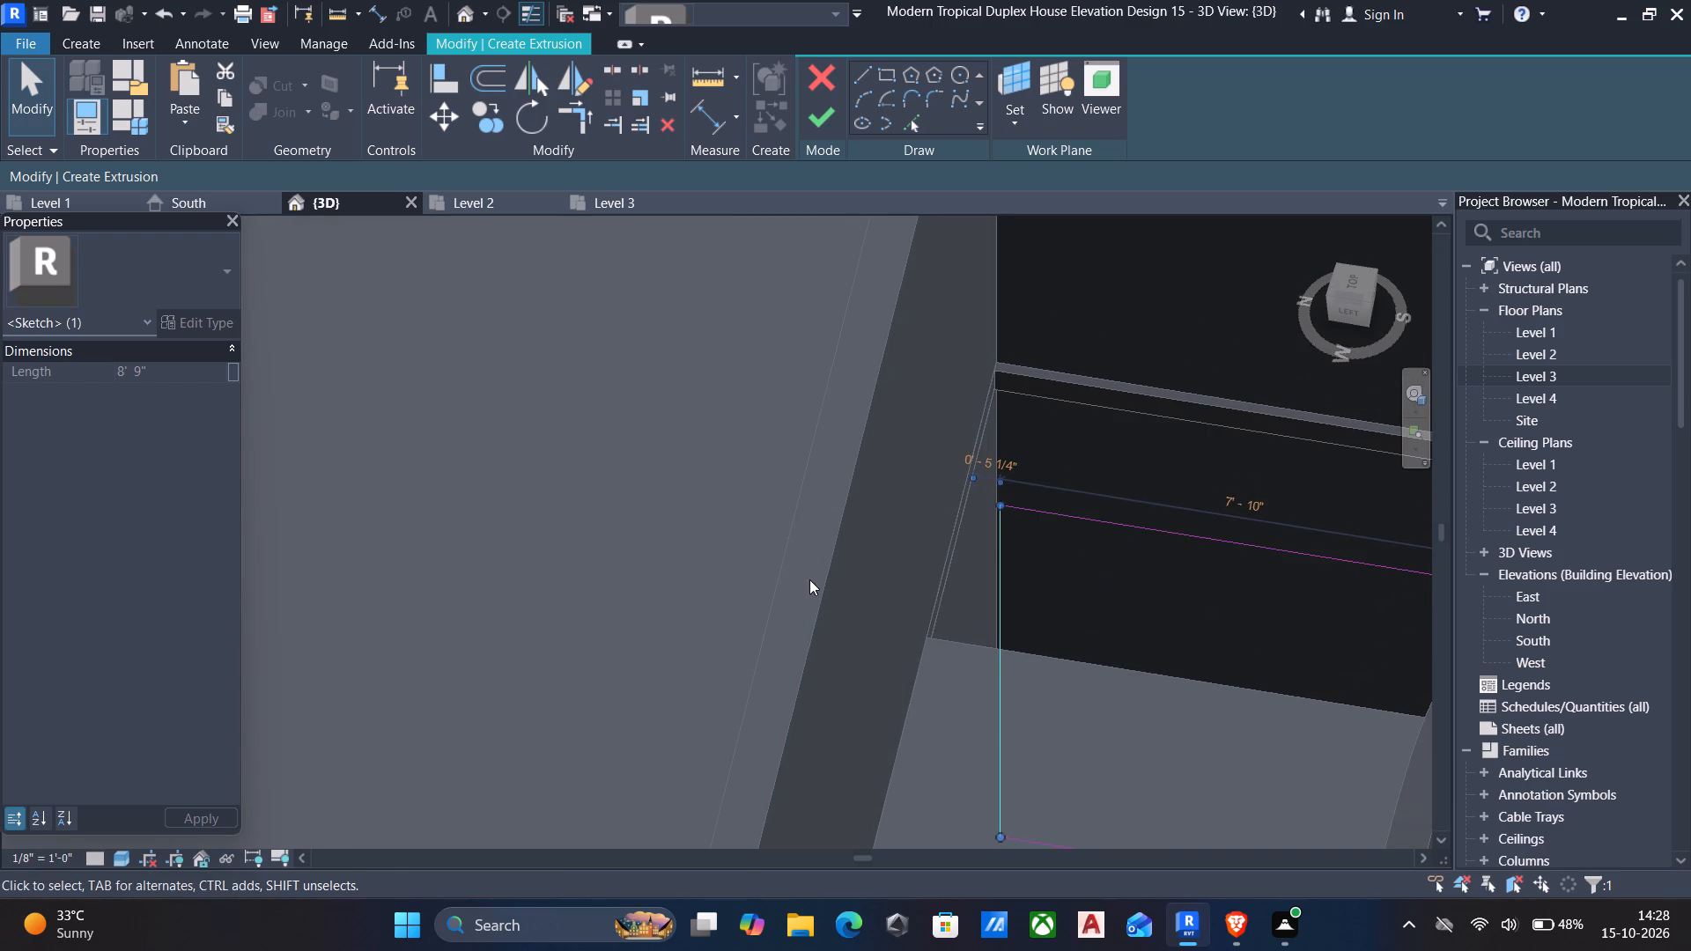
{"action": "key", "text": "Right"}
{"action": "key", "text": "Right"}
{"action": "key", "text": "Right"}
{"action": "key", "text": "Right"}
{"action": "key", "text": "Right"}
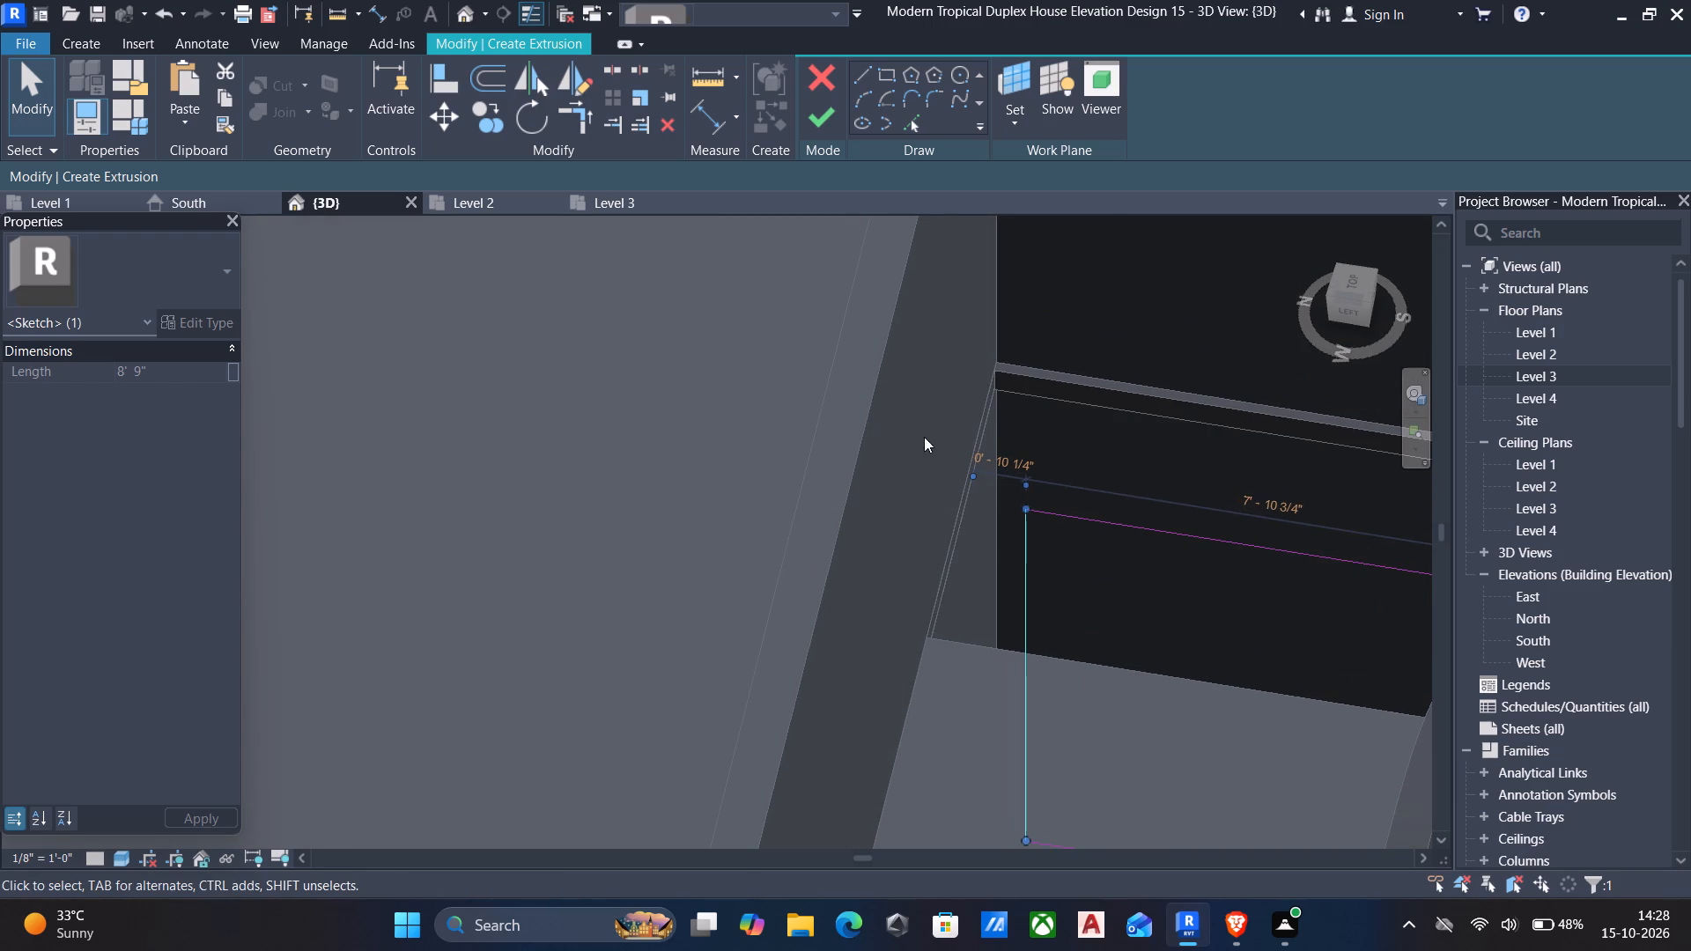
{"action": "left_click", "coordinate": [823, 129]}
Align the top edge of the side-wall panel with the lower edge of the floor-edge band.
{"action": "scroll", "coordinate": [1056, 520], "scroll_direction": "down", "scroll_amount": 2}
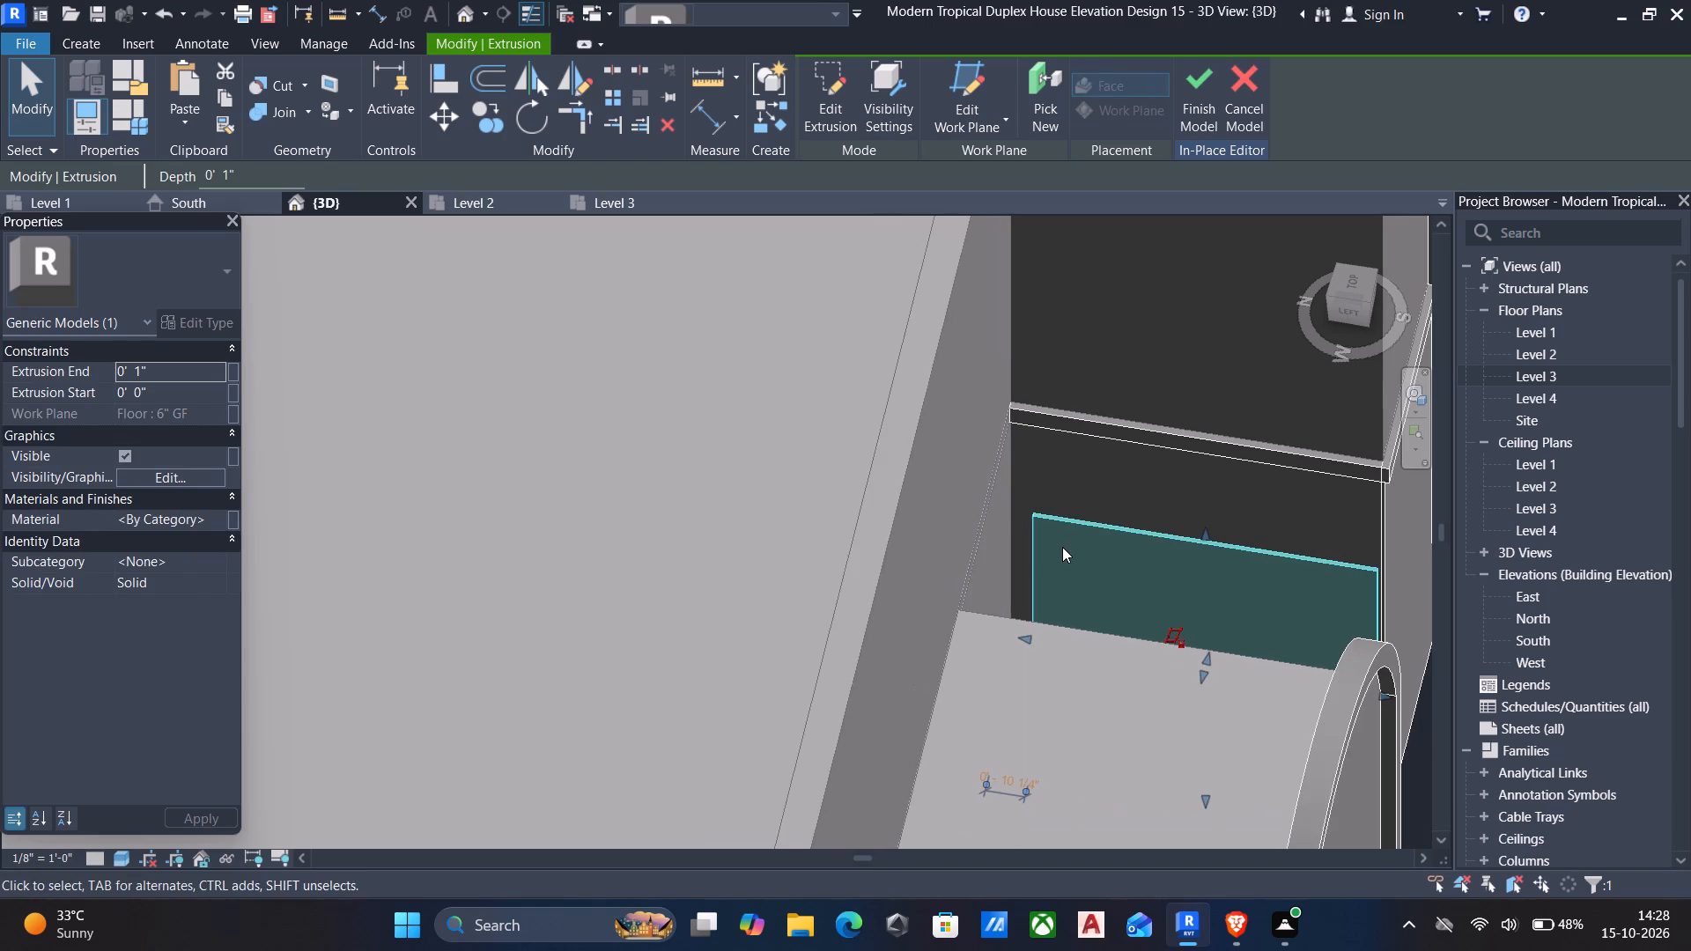
{"action": "middle_click_drag", "start_coordinate": [1059, 549], "coordinate": [875, 287], "text": "shift"}
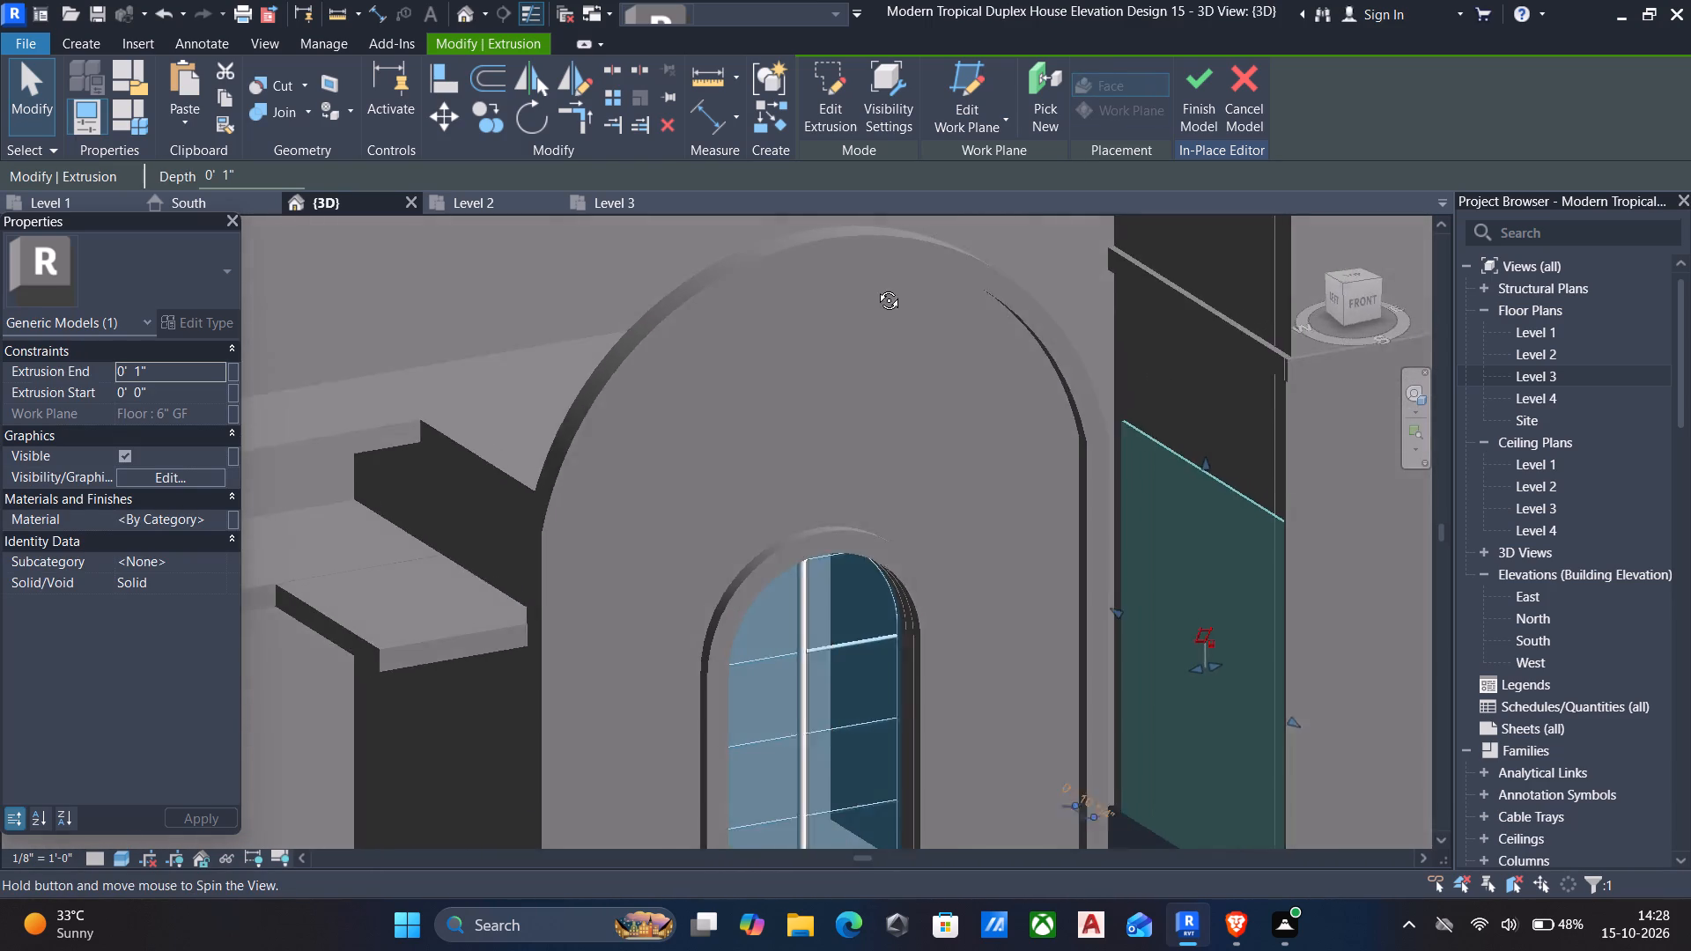
{"action": "middle_click_drag", "start_coordinate": [875, 287], "coordinate": [853, 249], "text": "shift"}
{"action": "type", "text": "al"}
{"action": "scroll", "coordinate": [1168, 385], "scroll_direction": "down", "scroll_amount": 3}
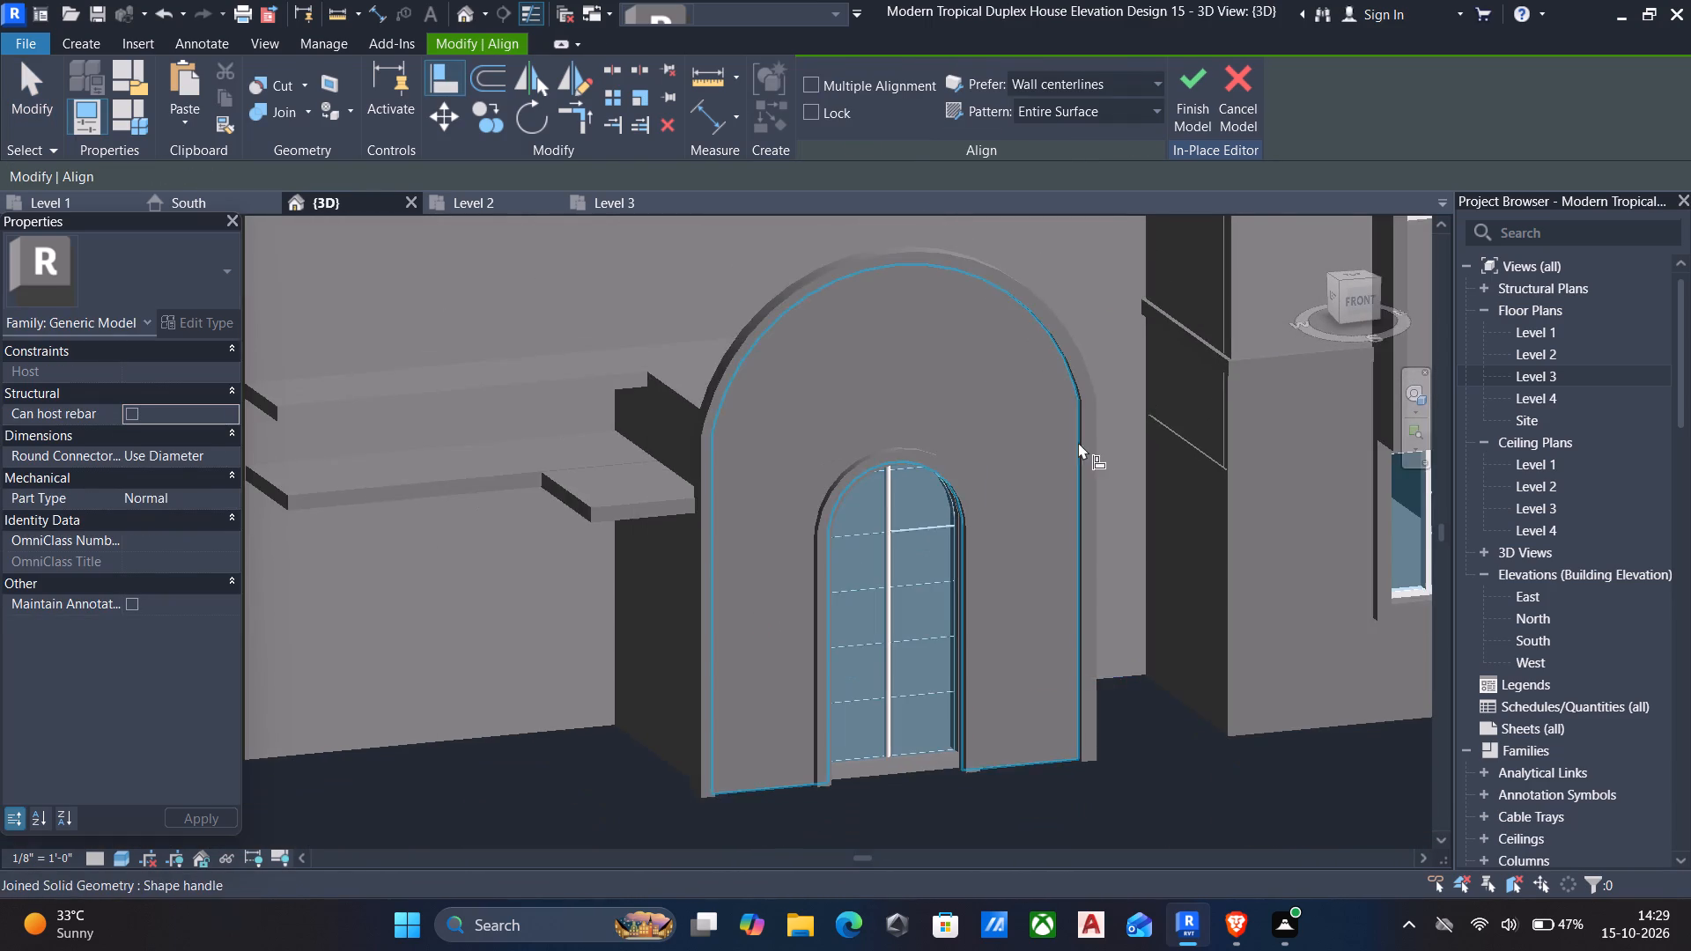
{"action": "middle_click_drag", "start_coordinate": [1078, 442], "coordinate": [1119, 302], "text": "shift"}
{"action": "middle_click_drag", "start_coordinate": [1184, 372], "coordinate": [1099, 550]}
{"action": "scroll", "coordinate": [1132, 533], "scroll_direction": "up", "scroll_amount": 5}
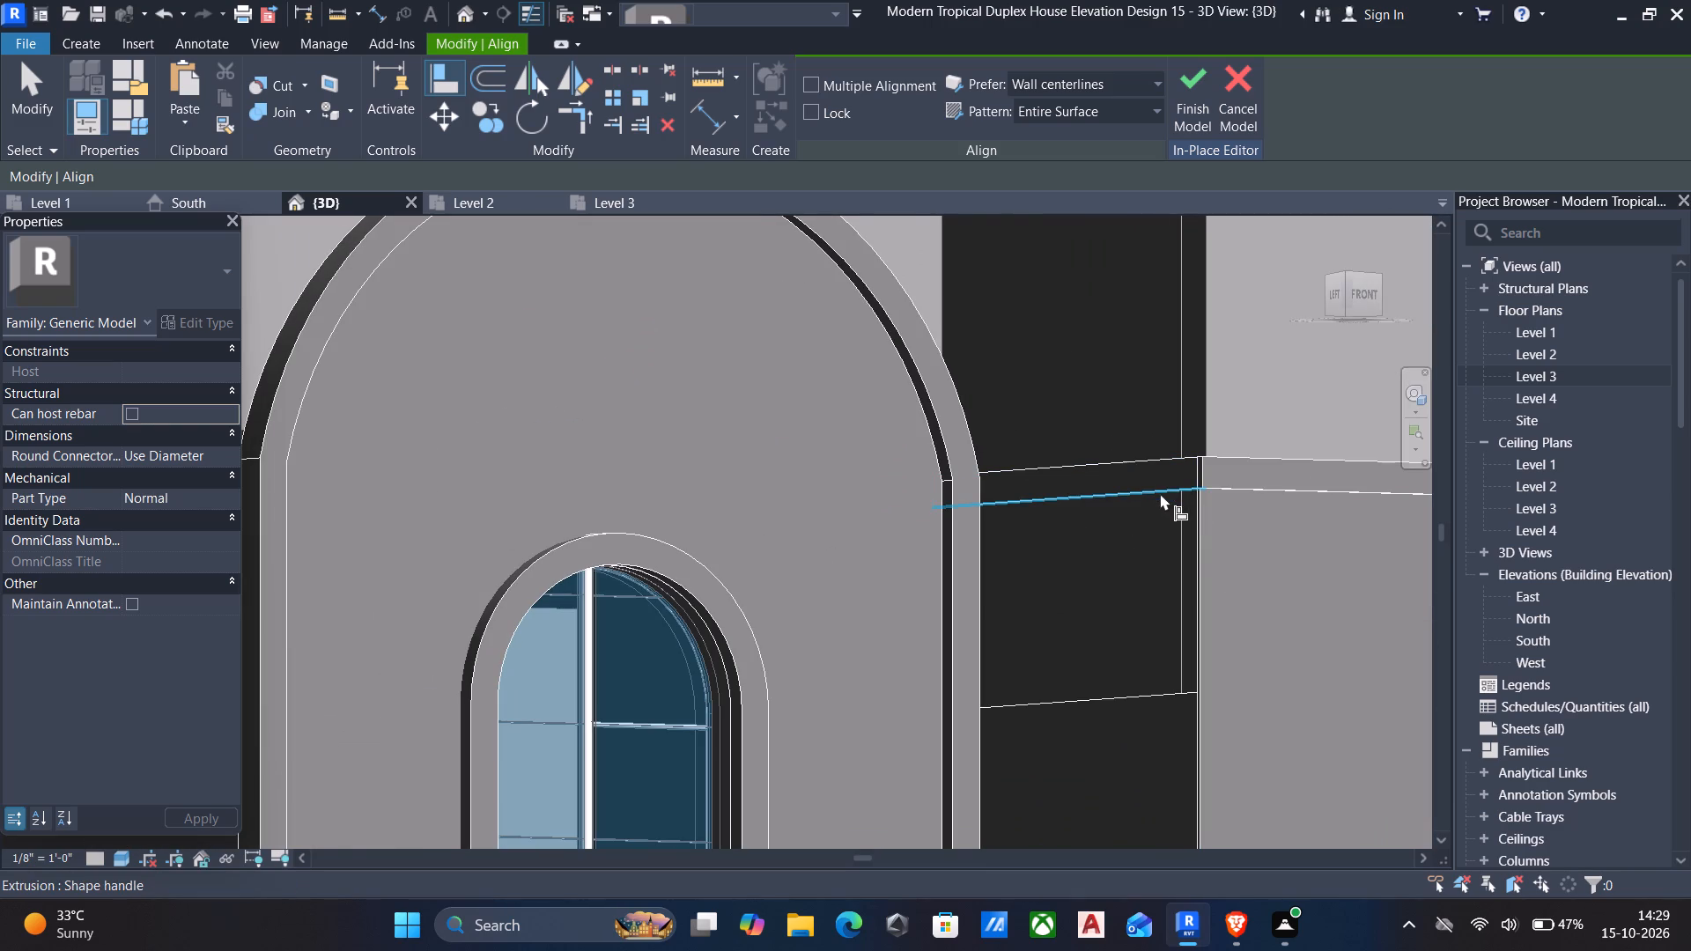
{"action": "scroll", "coordinate": [1165, 531], "scroll_direction": "down", "scroll_amount": 2}
{"action": "middle_click_drag", "start_coordinate": [1165, 536], "coordinate": [1060, 687]}
{"action": "middle_click_drag", "start_coordinate": [1067, 692], "coordinate": [1052, 623], "text": "shift"}
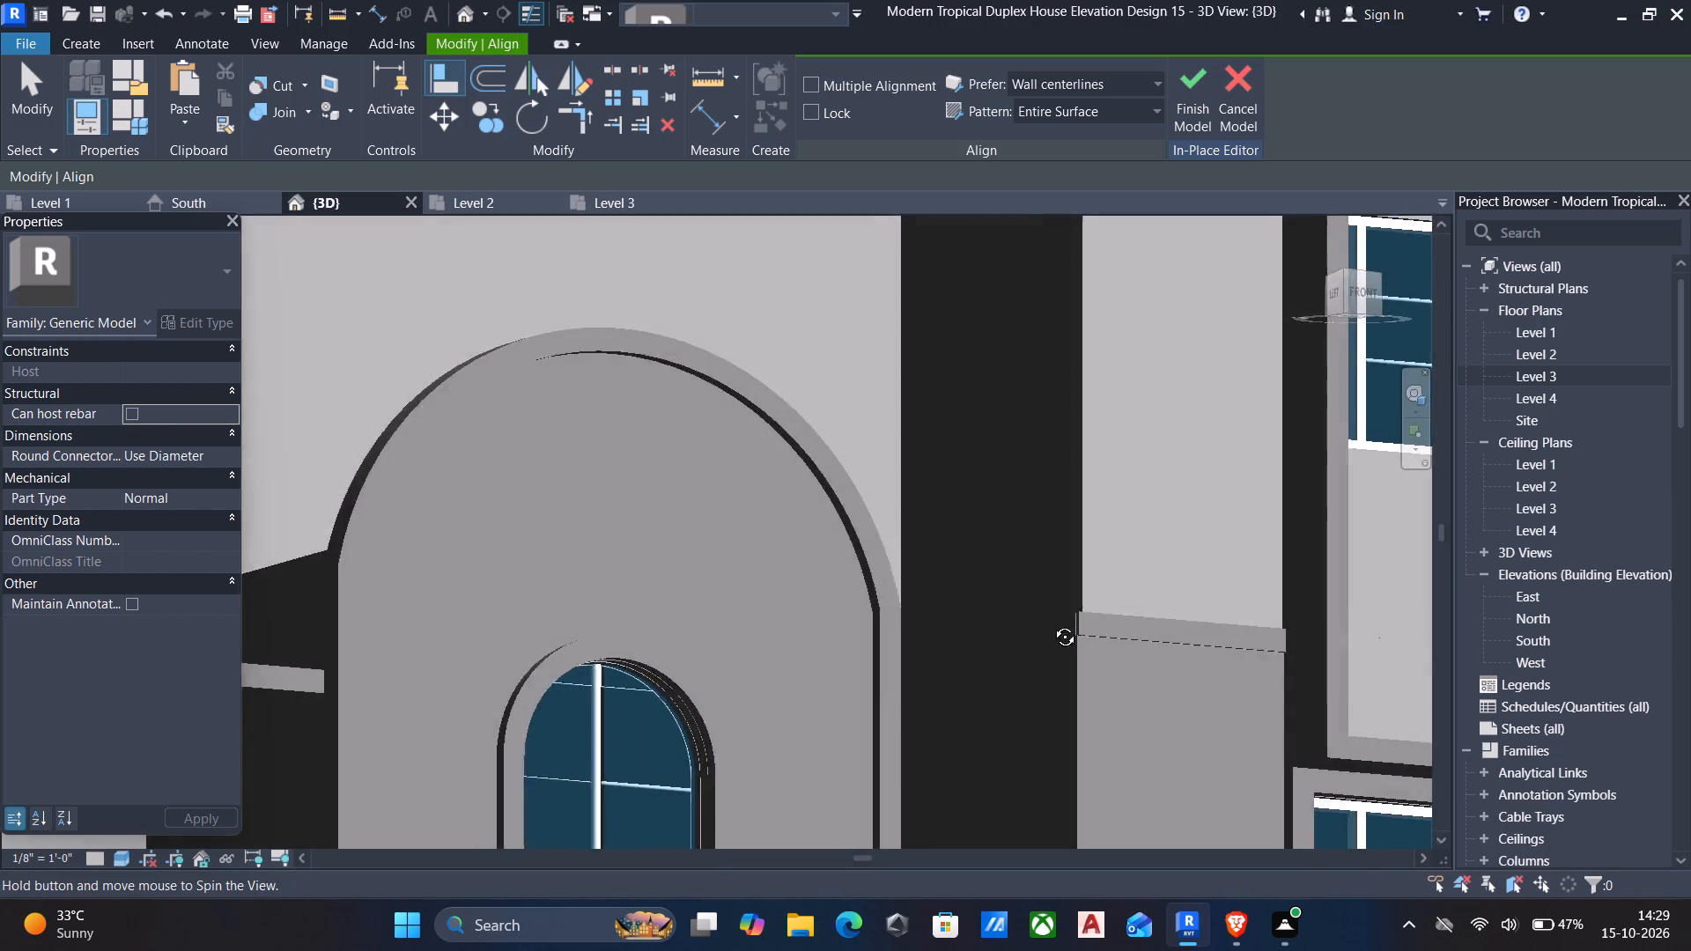
{"action": "middle_click_drag", "start_coordinate": [1052, 623], "coordinate": [1052, 454], "text": "shift"}
{"action": "middle_click_drag", "start_coordinate": [1022, 643], "coordinate": [959, 502]}
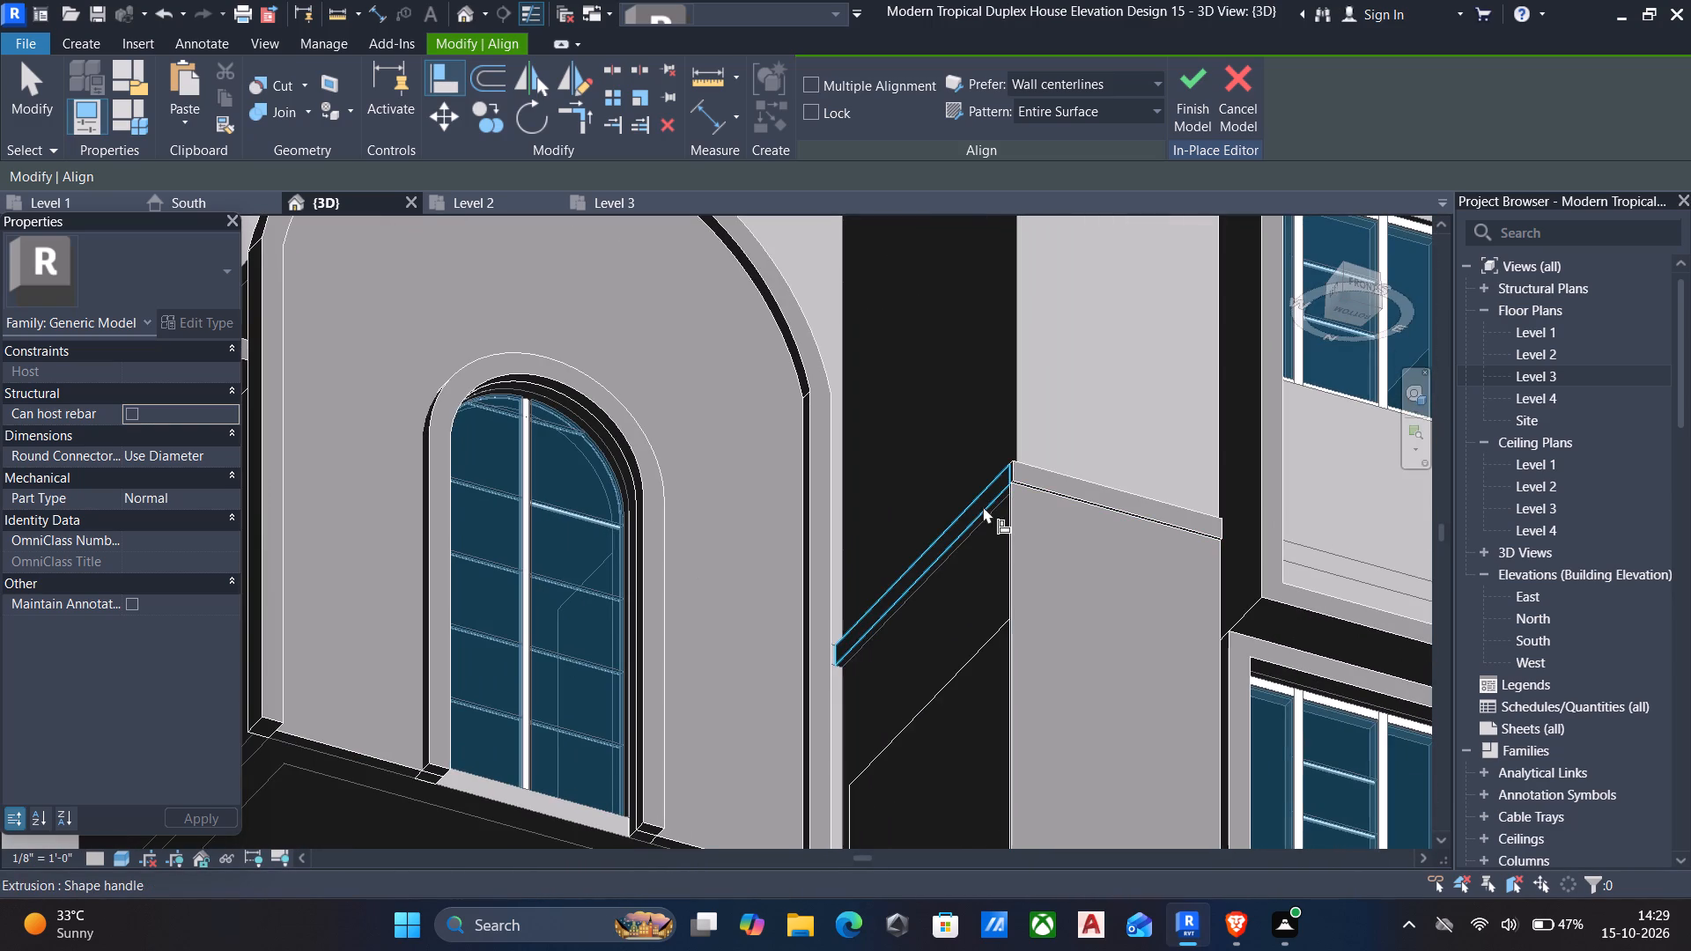
{"action": "left_click", "coordinate": [986, 510]}
{"action": "middle_click_drag", "start_coordinate": [1041, 633], "coordinate": [1115, 531]}
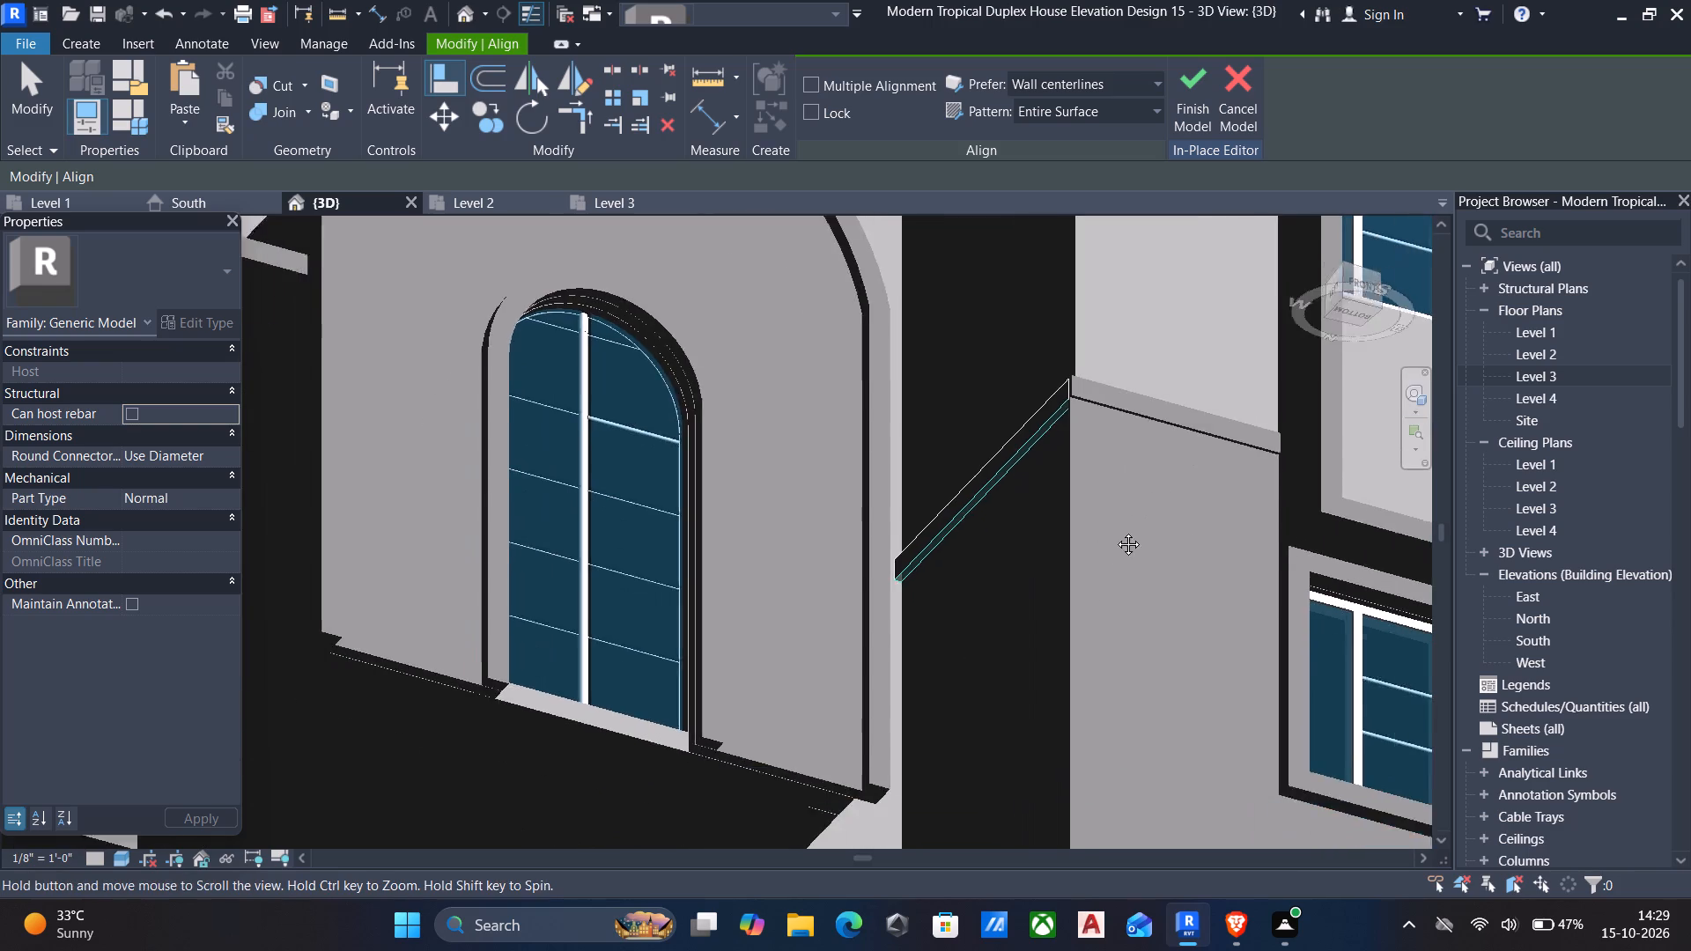
{"action": "middle_click_drag", "start_coordinate": [1115, 531], "coordinate": [1116, 531]}
{"action": "scroll", "coordinate": [1152, 529], "scroll_direction": "down", "scroll_amount": 4}
{"action": "middle_click_drag", "start_coordinate": [1163, 536], "coordinate": [1159, 723], "text": "shift"}
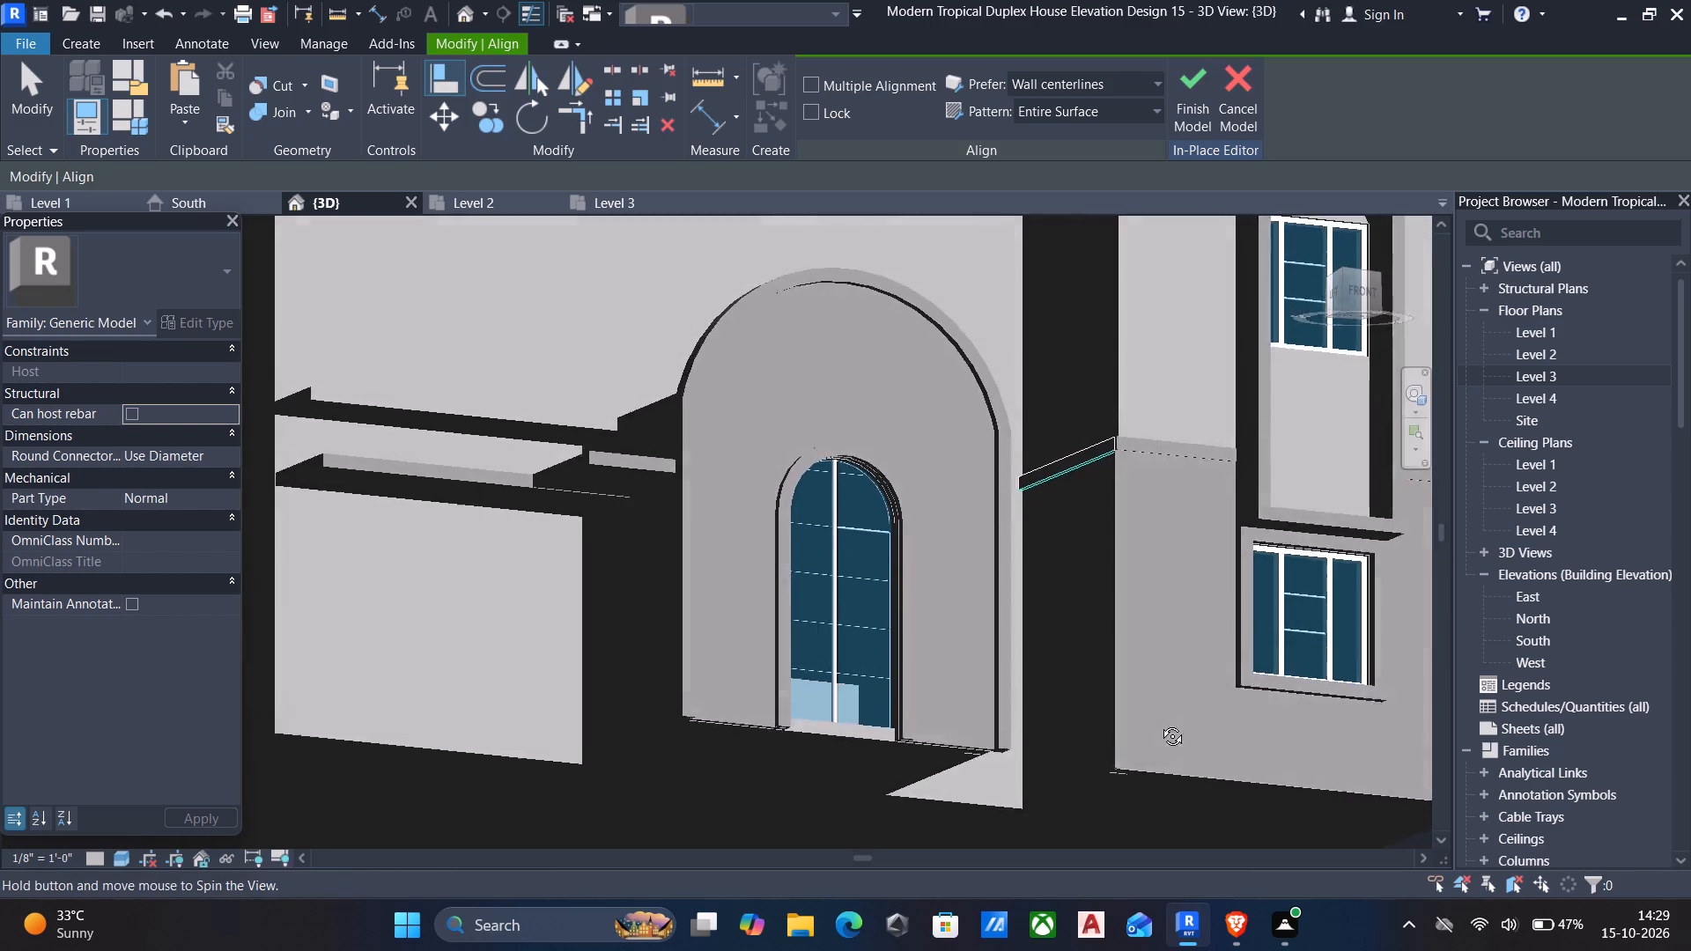
{"action": "middle_click_drag", "start_coordinate": [1159, 723], "coordinate": [1160, 726], "text": "shift"}
{"action": "middle_click_drag", "start_coordinate": [1219, 612], "coordinate": [1224, 712], "text": "shift"}
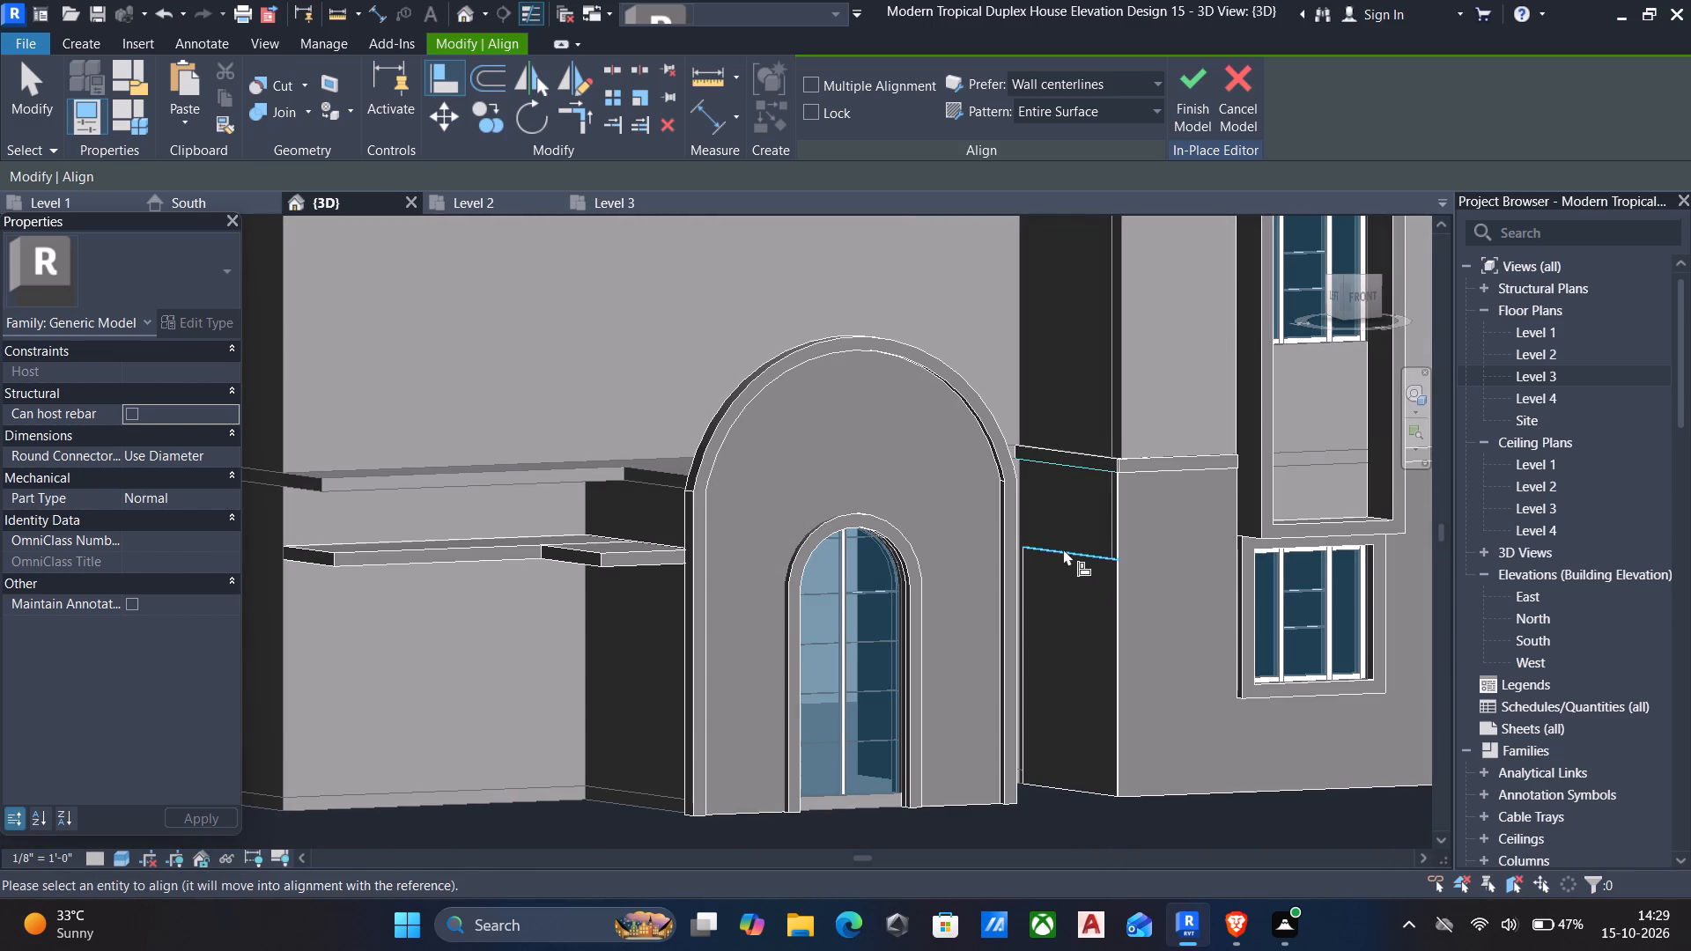
{"action": "left_click", "coordinate": [1064, 548]}
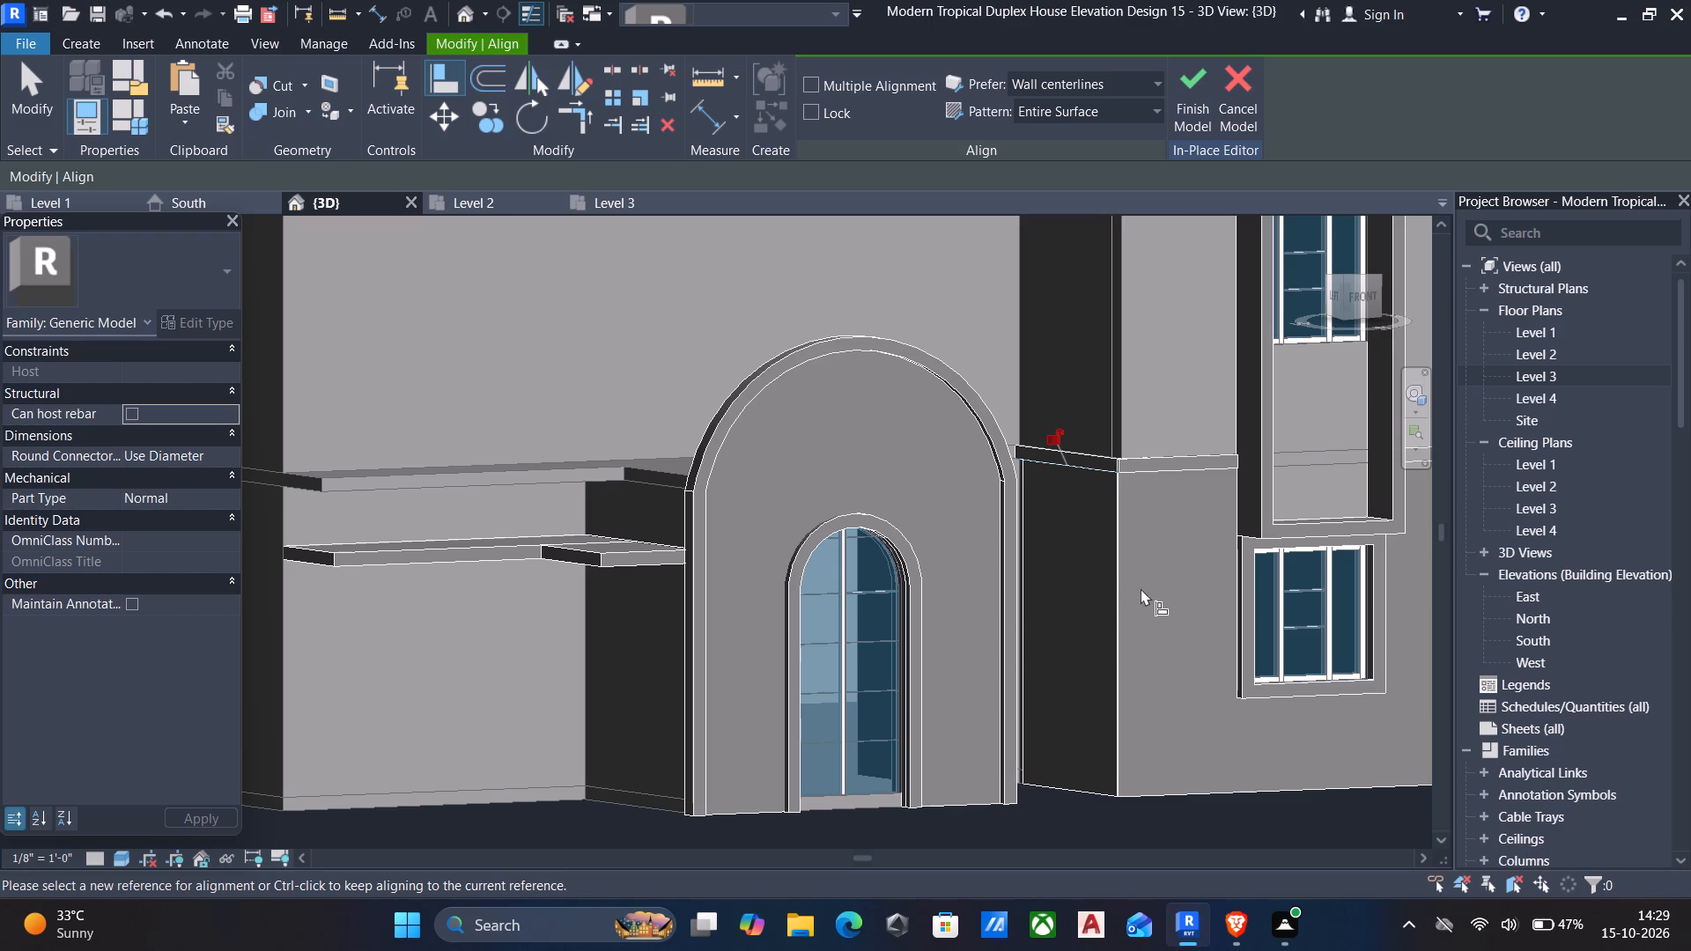
Align the side-wall panel's rear vertical edge with the adjoining face of the main 9" wall.
{"action": "middle_click_drag", "start_coordinate": [1144, 633], "coordinate": [1258, 950], "text": "shift"}
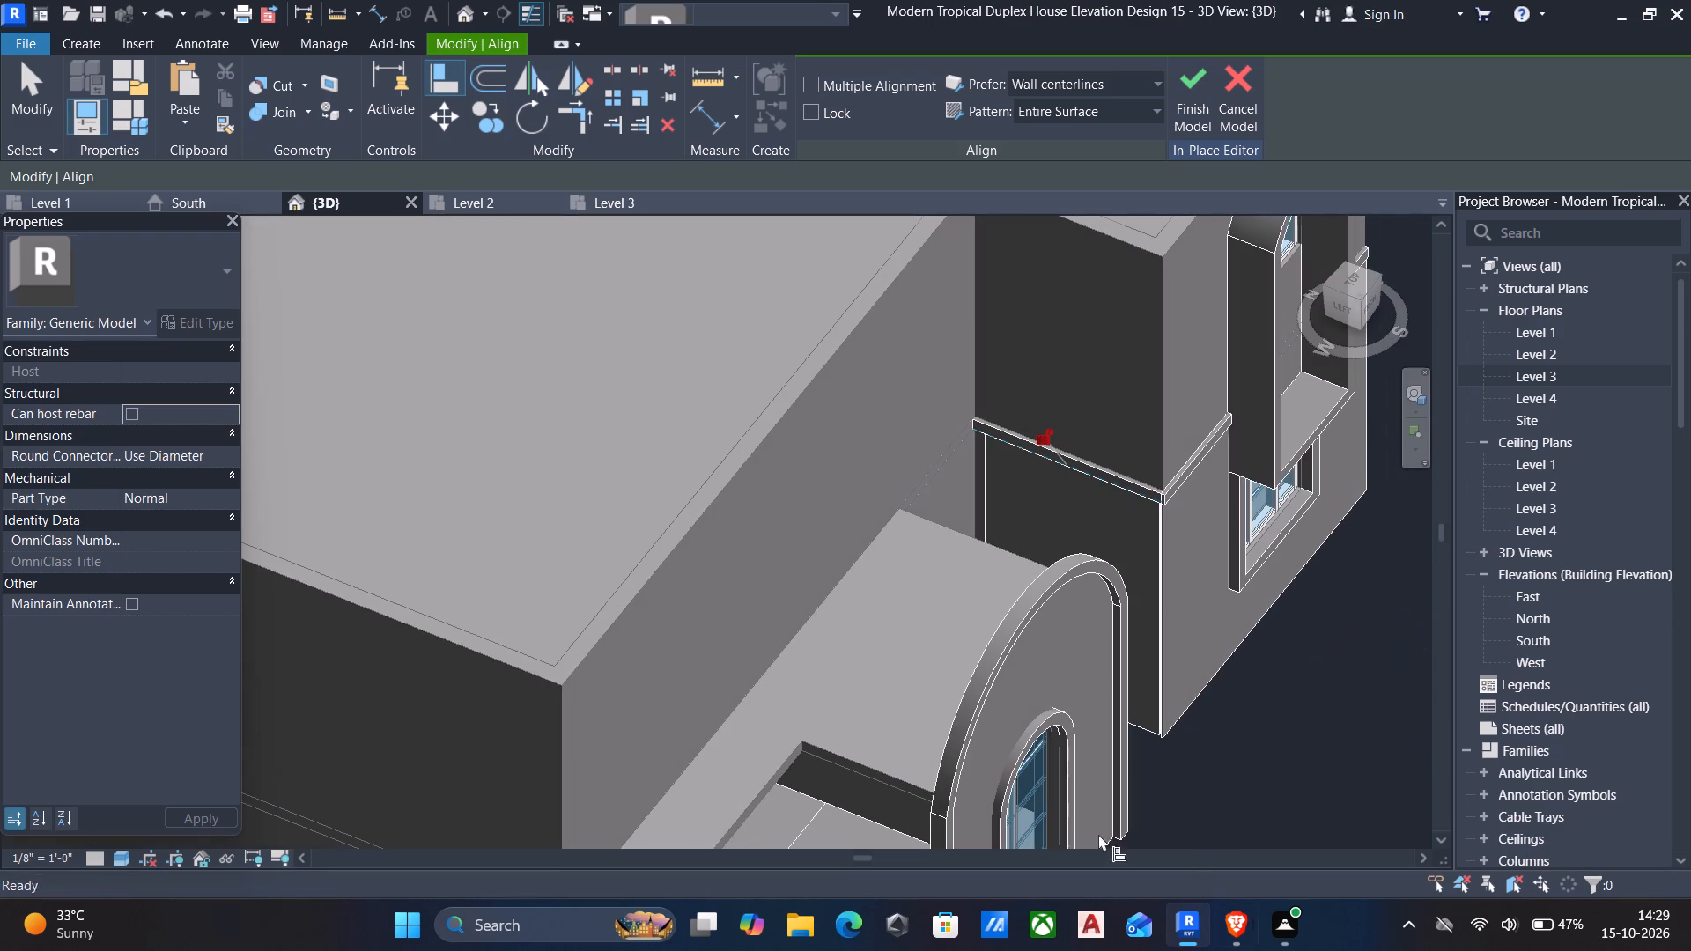
{"action": "left_click", "coordinate": [953, 440]}
{"action": "left_click", "coordinate": [978, 458]}
{"action": "key", "text": "Escape"}
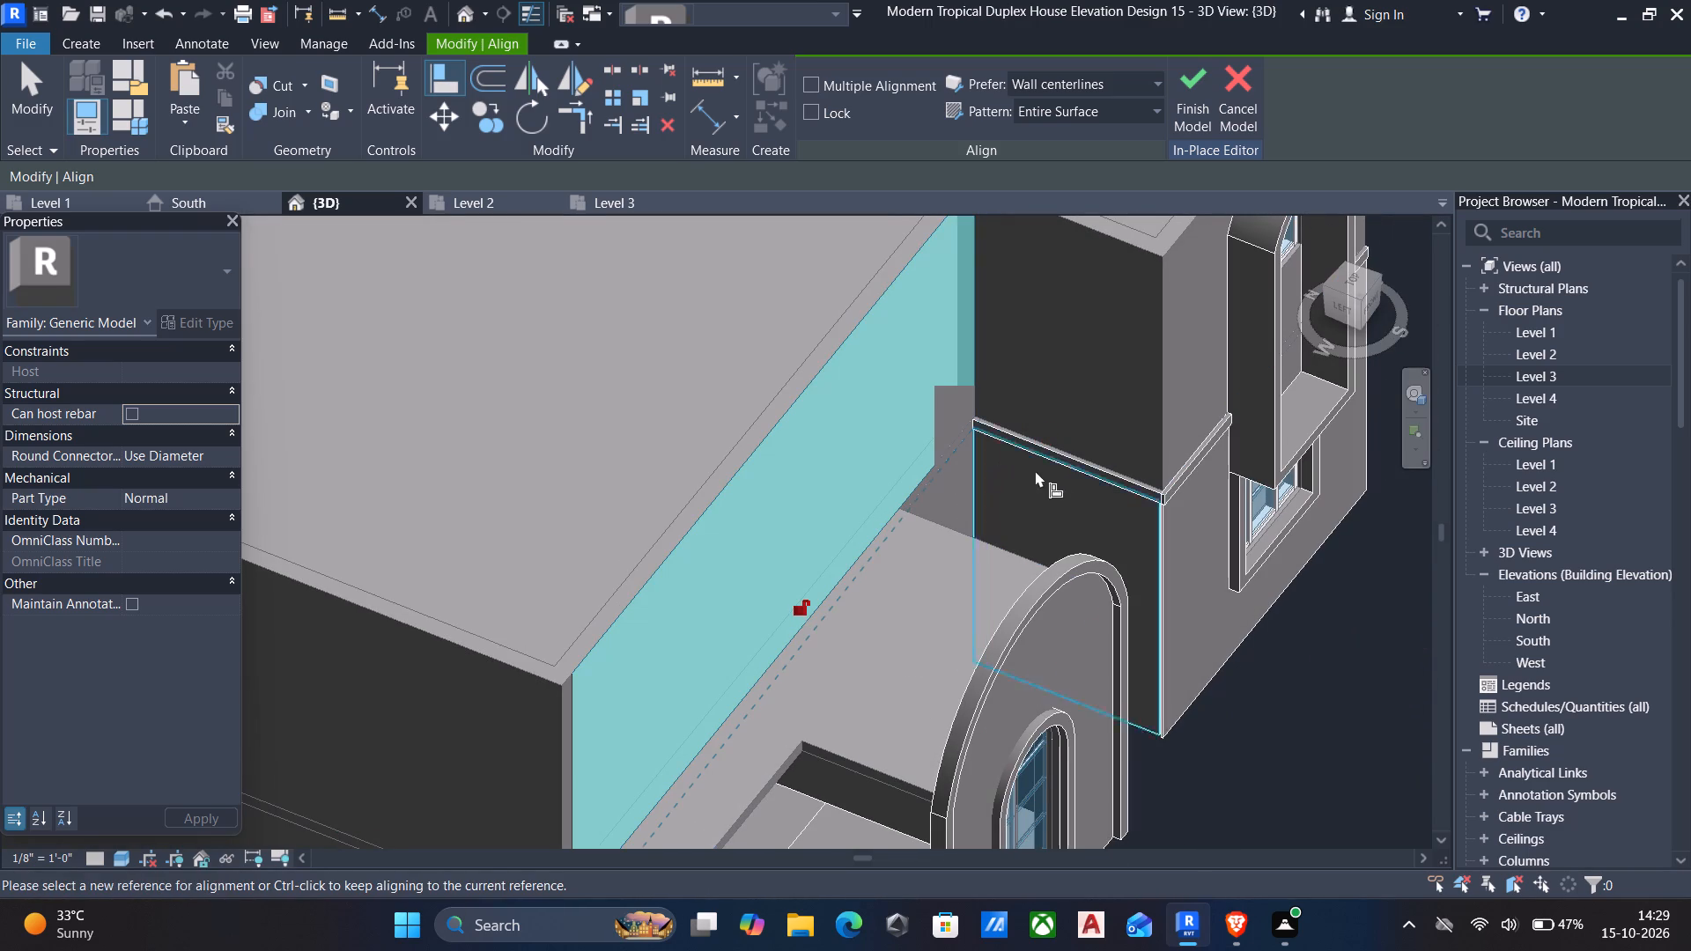
Finish the in-place generic model.
{"action": "scroll", "coordinate": [1240, 564], "scroll_direction": "down", "scroll_amount": 2}
{"action": "scroll", "coordinate": [1382, 659], "scroll_direction": "down", "scroll_amount": 1}
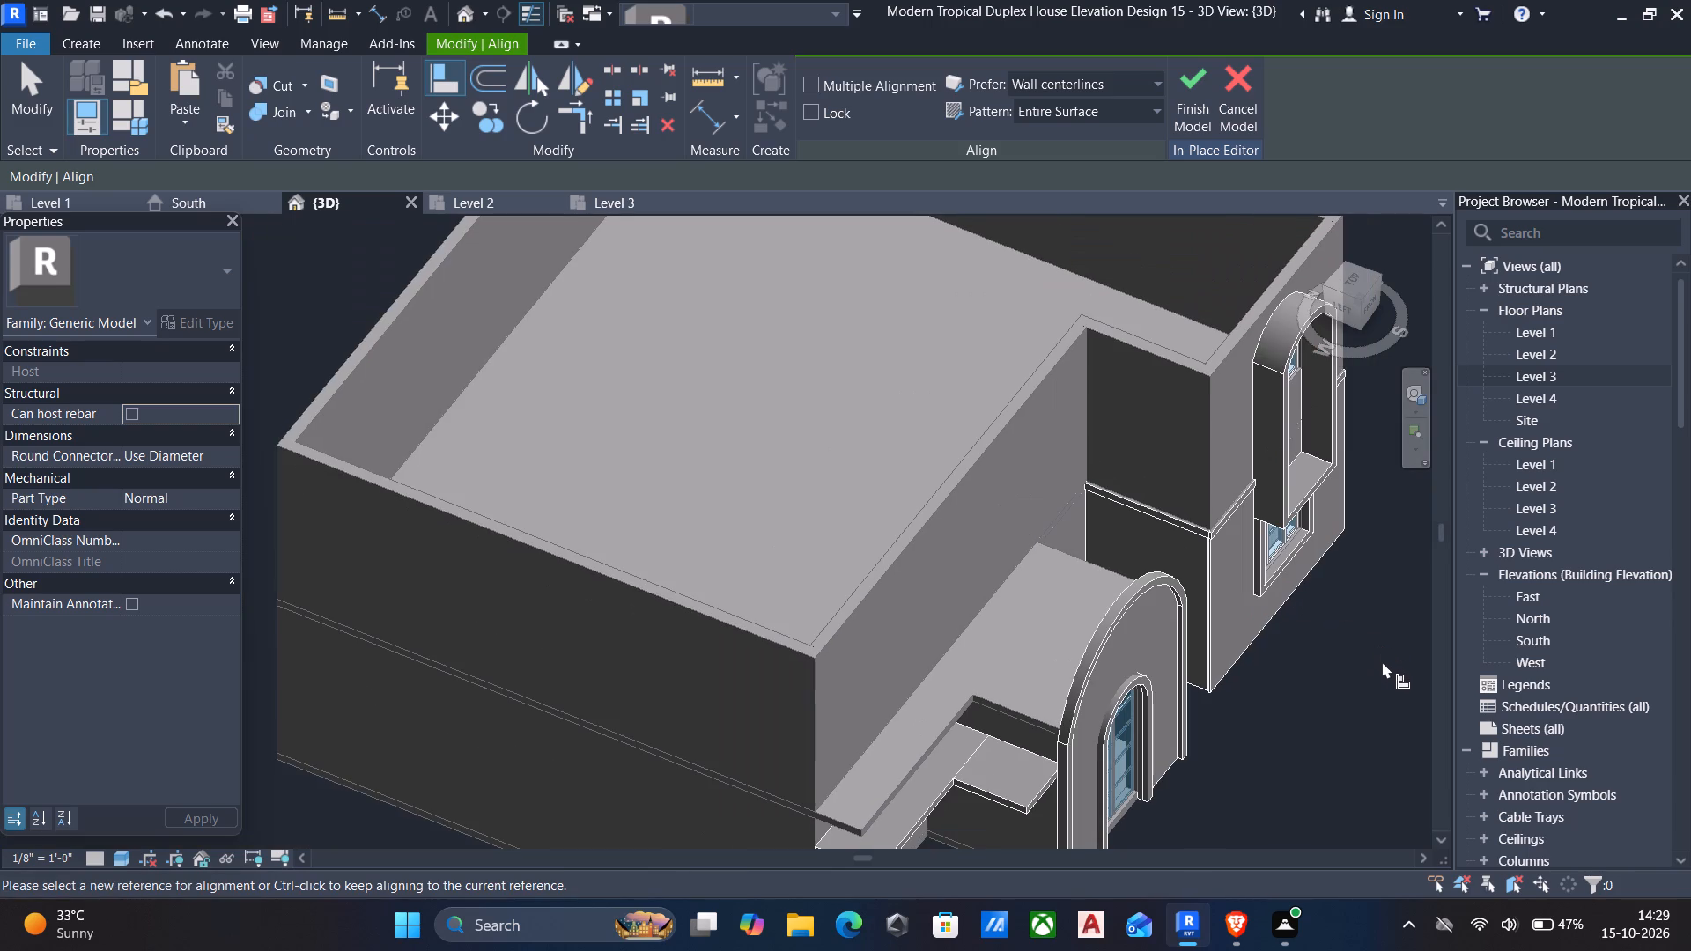
{"action": "left_click", "coordinate": [1185, 86]}
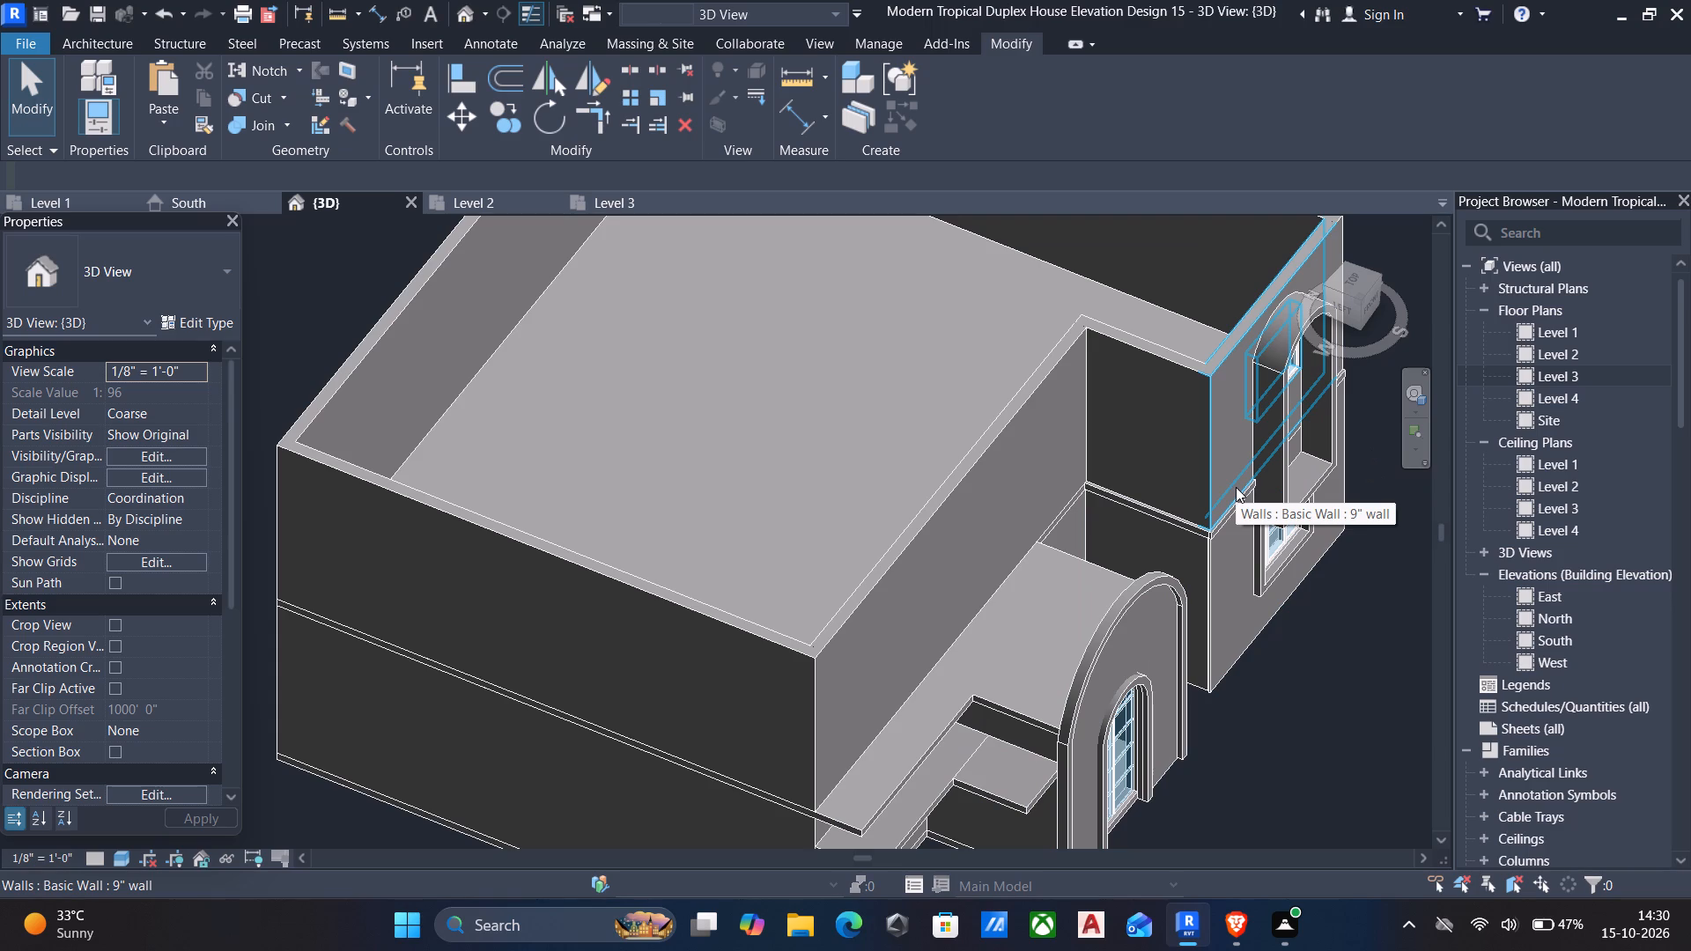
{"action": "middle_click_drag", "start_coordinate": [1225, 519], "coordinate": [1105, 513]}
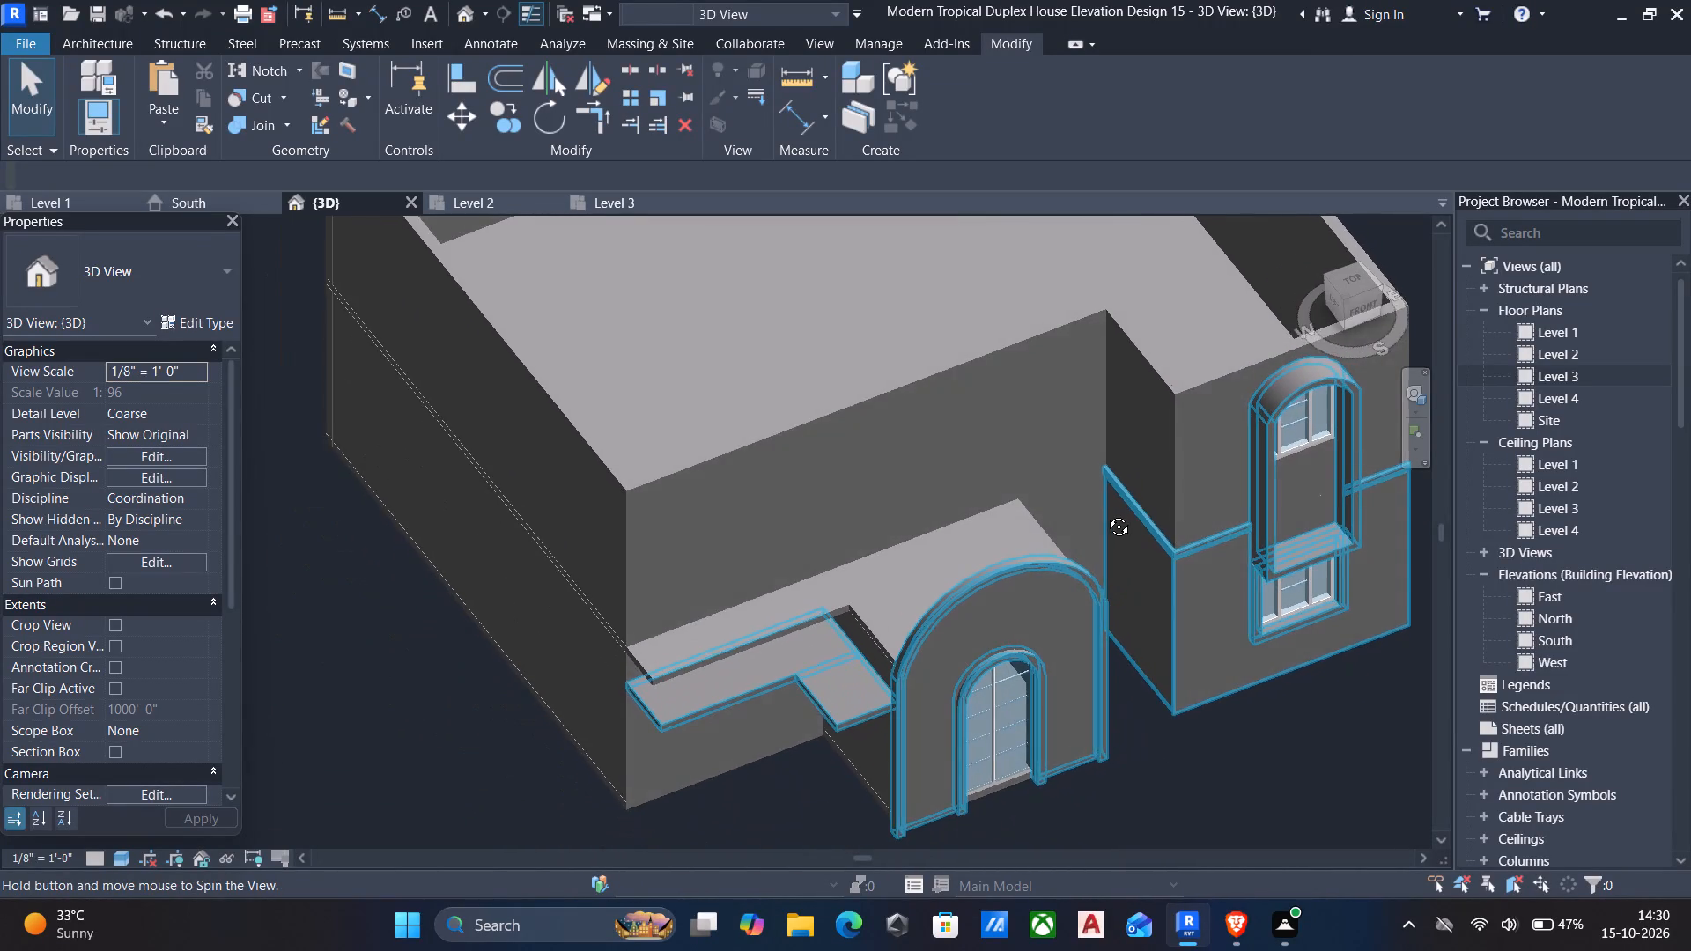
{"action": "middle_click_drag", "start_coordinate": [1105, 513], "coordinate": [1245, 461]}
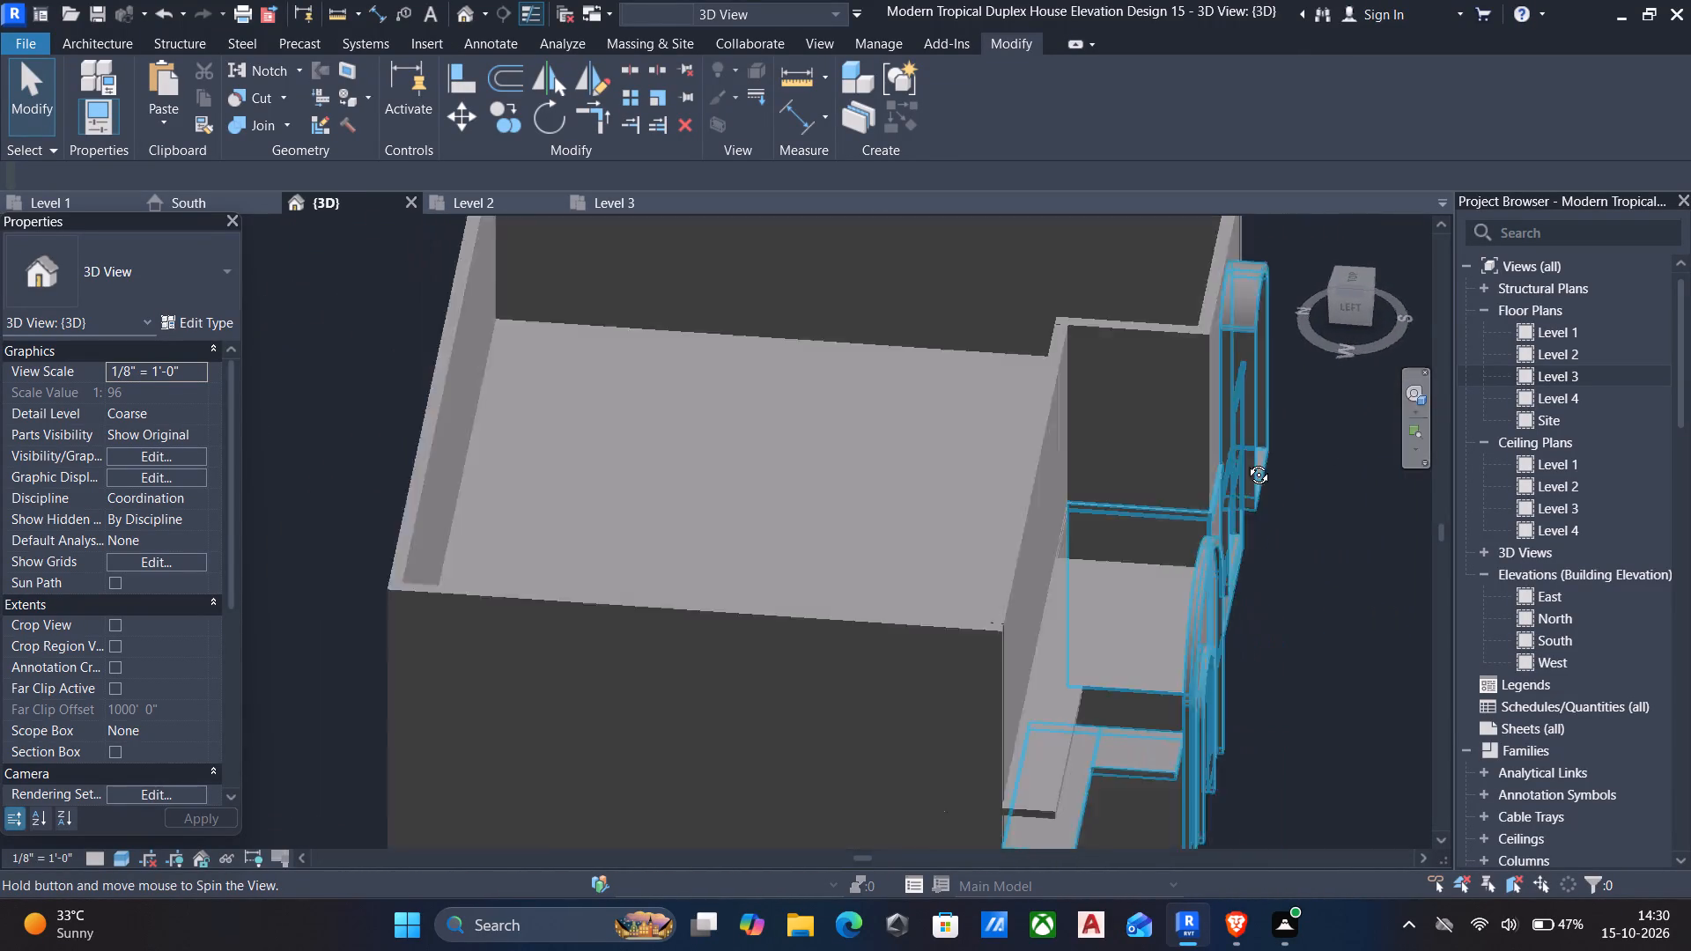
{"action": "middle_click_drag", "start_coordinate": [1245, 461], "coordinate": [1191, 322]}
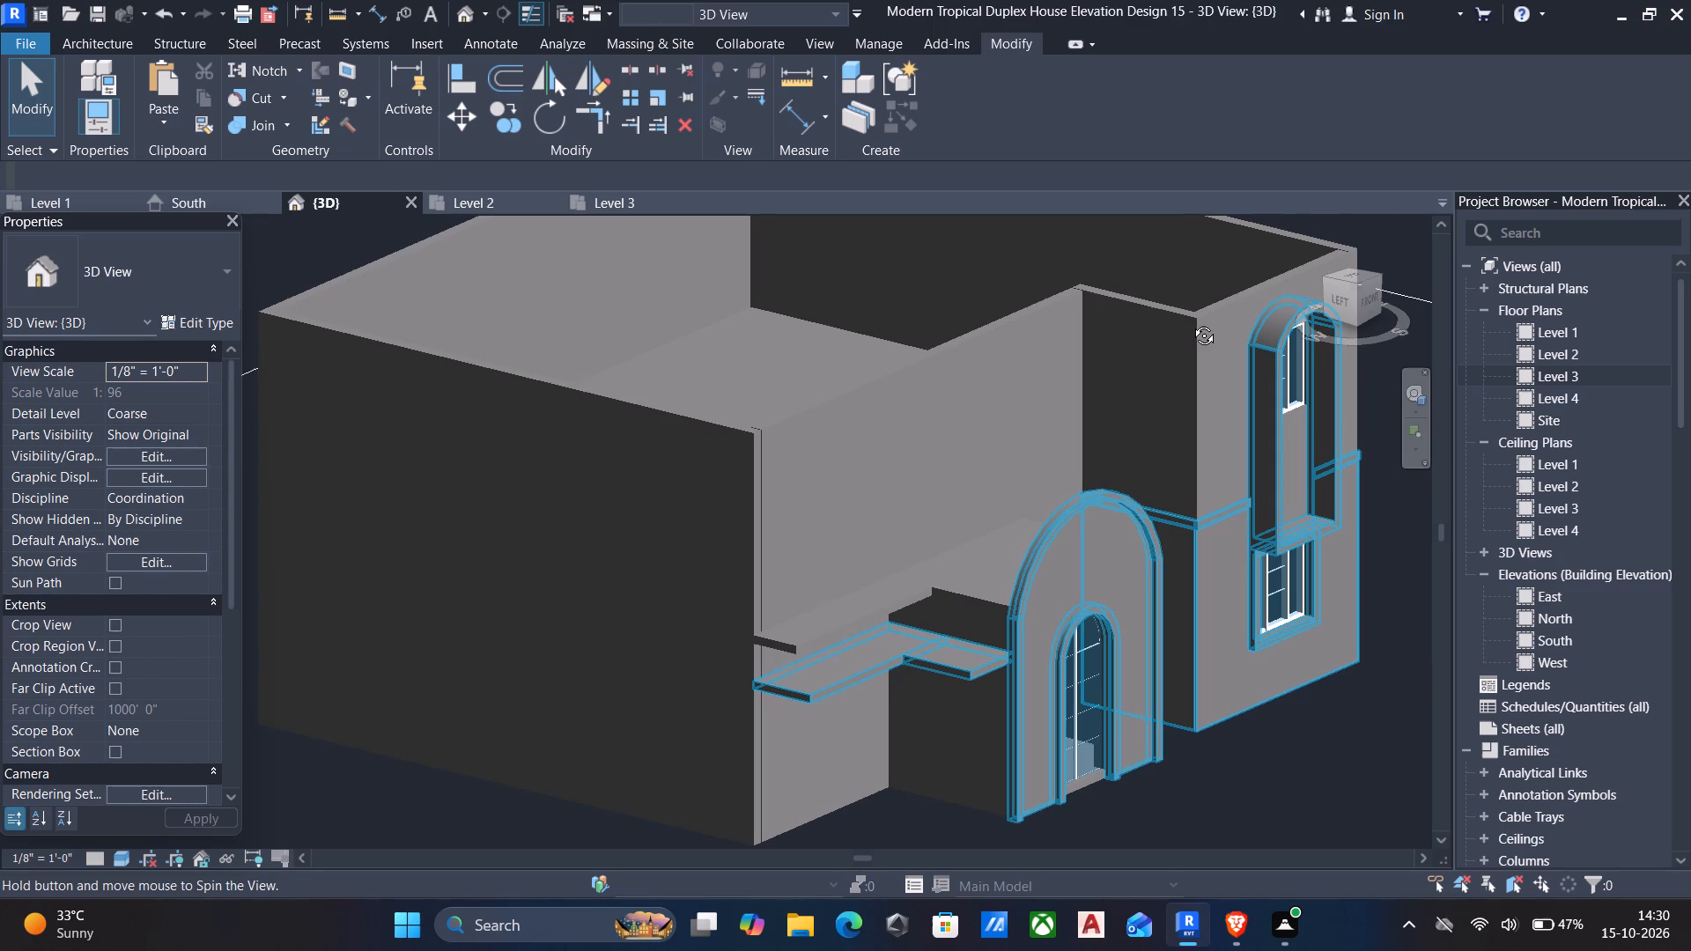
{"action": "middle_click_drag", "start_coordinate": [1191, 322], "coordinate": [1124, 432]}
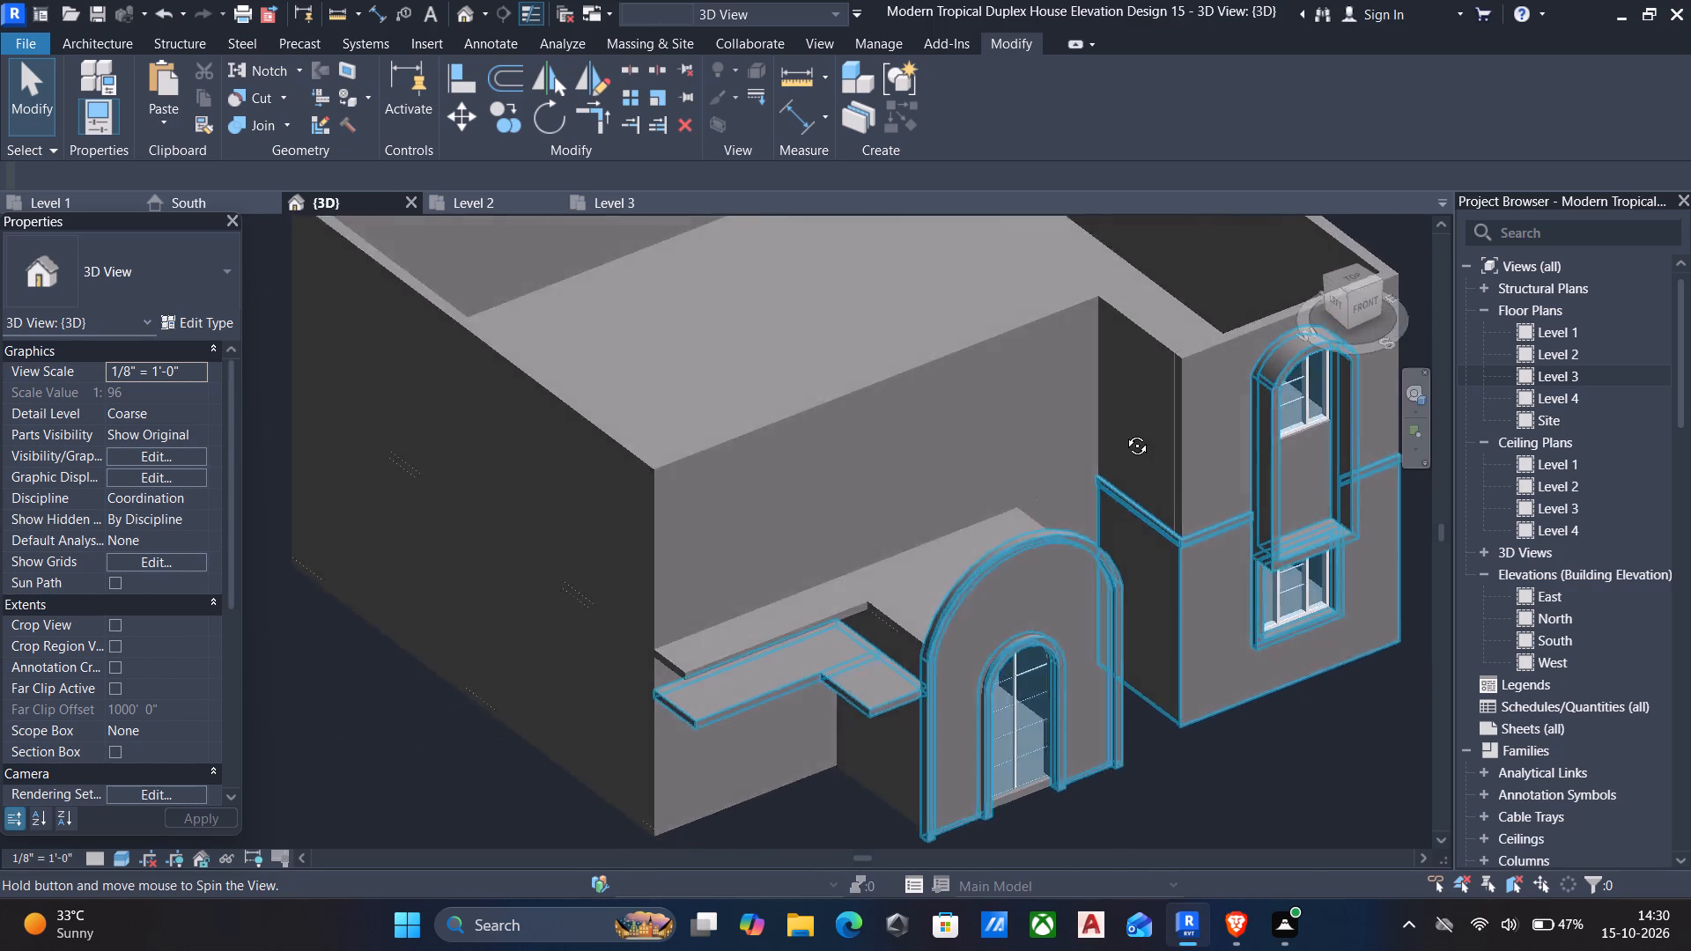
Examine the floor-edge band, raised panels and window surrounds at the bay's corners from several angles.
{"action": "middle_click_drag", "start_coordinate": [1124, 432], "coordinate": [914, 384]}
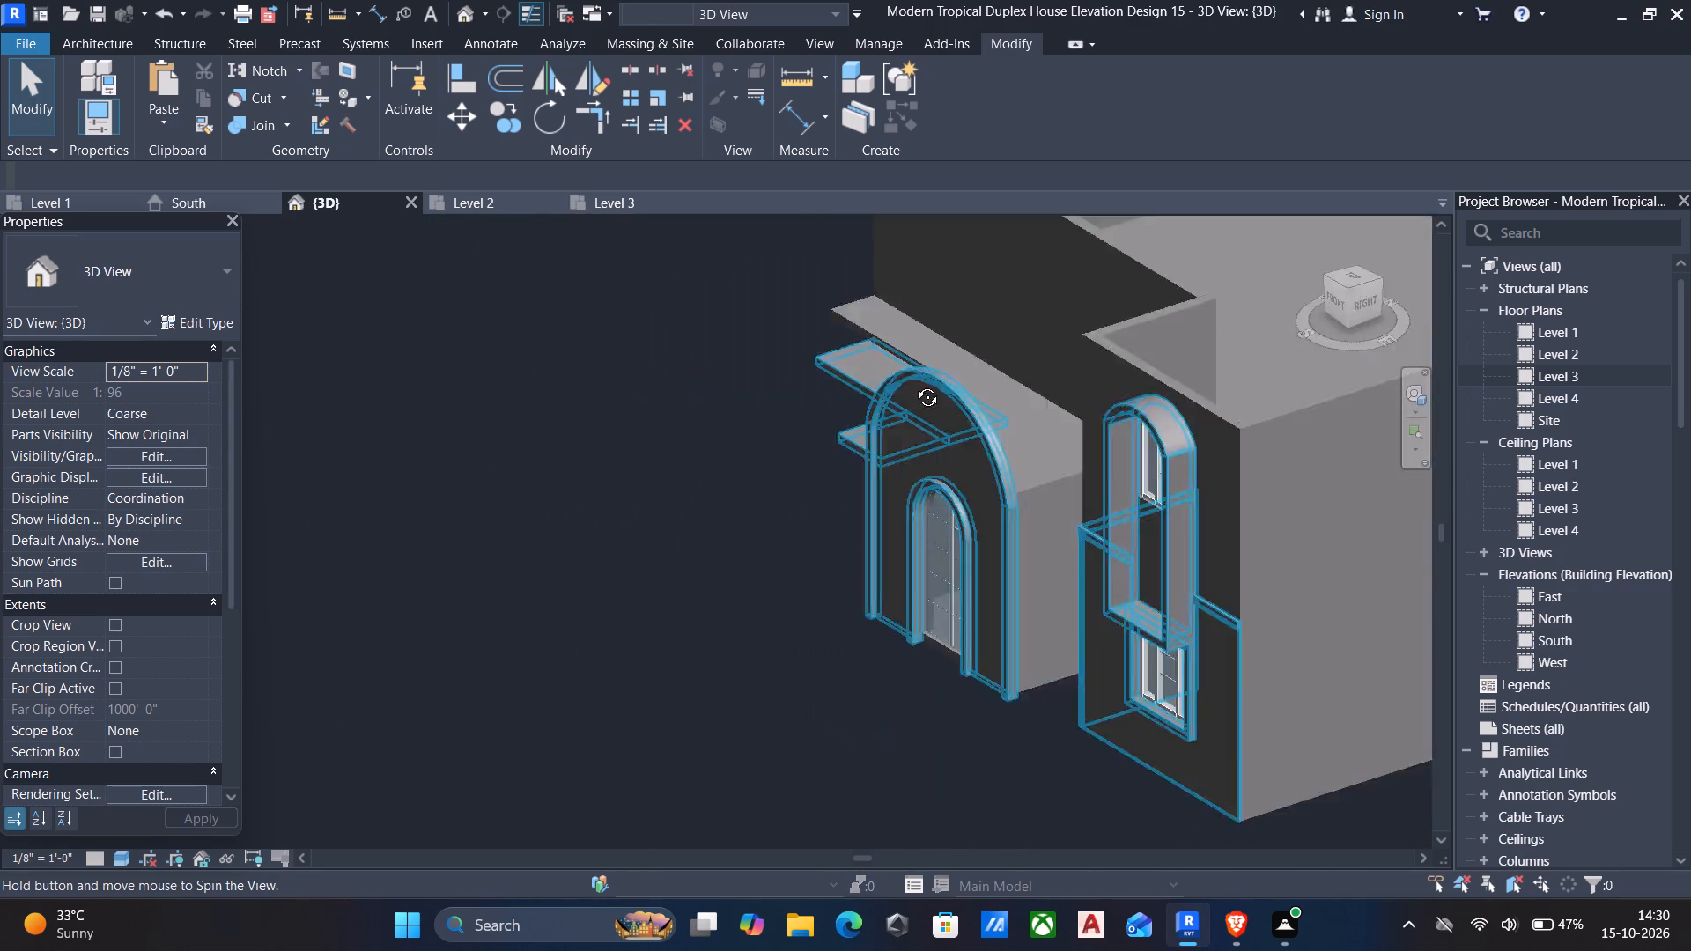
{"action": "middle_click_drag", "start_coordinate": [914, 384], "coordinate": [1007, 372]}
{"action": "scroll", "coordinate": [1042, 417], "scroll_direction": "down", "scroll_amount": 2}
{"action": "middle_click_drag", "start_coordinate": [1053, 439], "coordinate": [900, 364]}
{"action": "middle_click_drag", "start_coordinate": [1032, 437], "coordinate": [884, 345]}
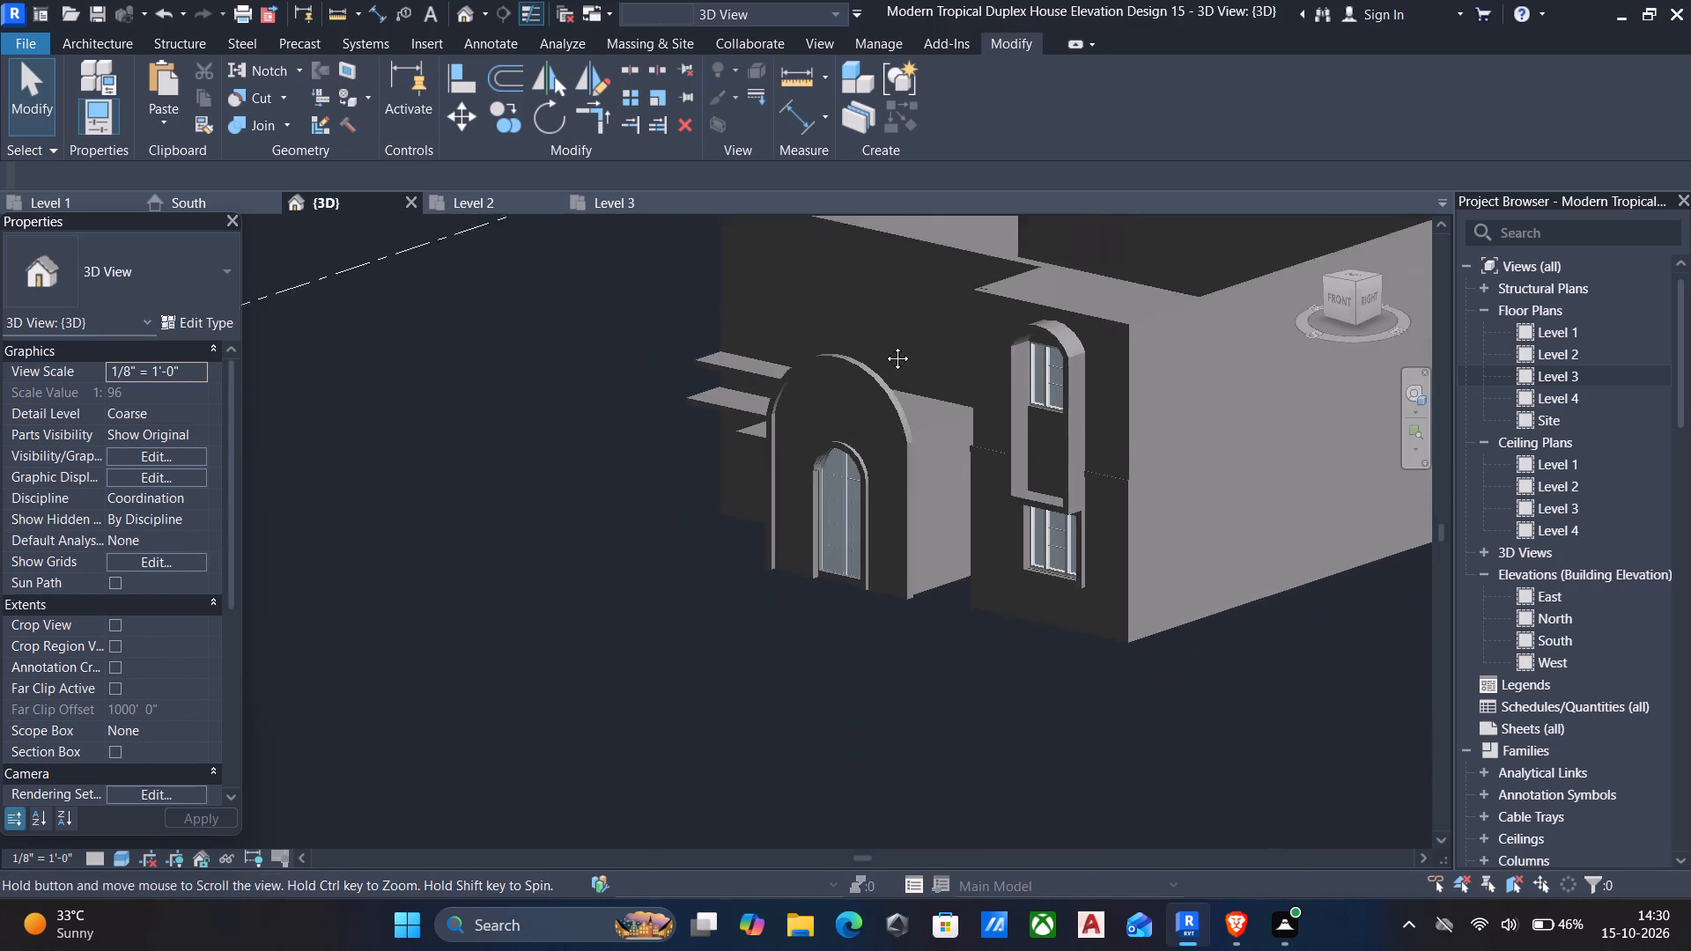
{"action": "middle_click_drag", "start_coordinate": [884, 345], "coordinate": [882, 344]}
{"action": "scroll", "coordinate": [1057, 450], "scroll_direction": "up", "scroll_amount": 3}
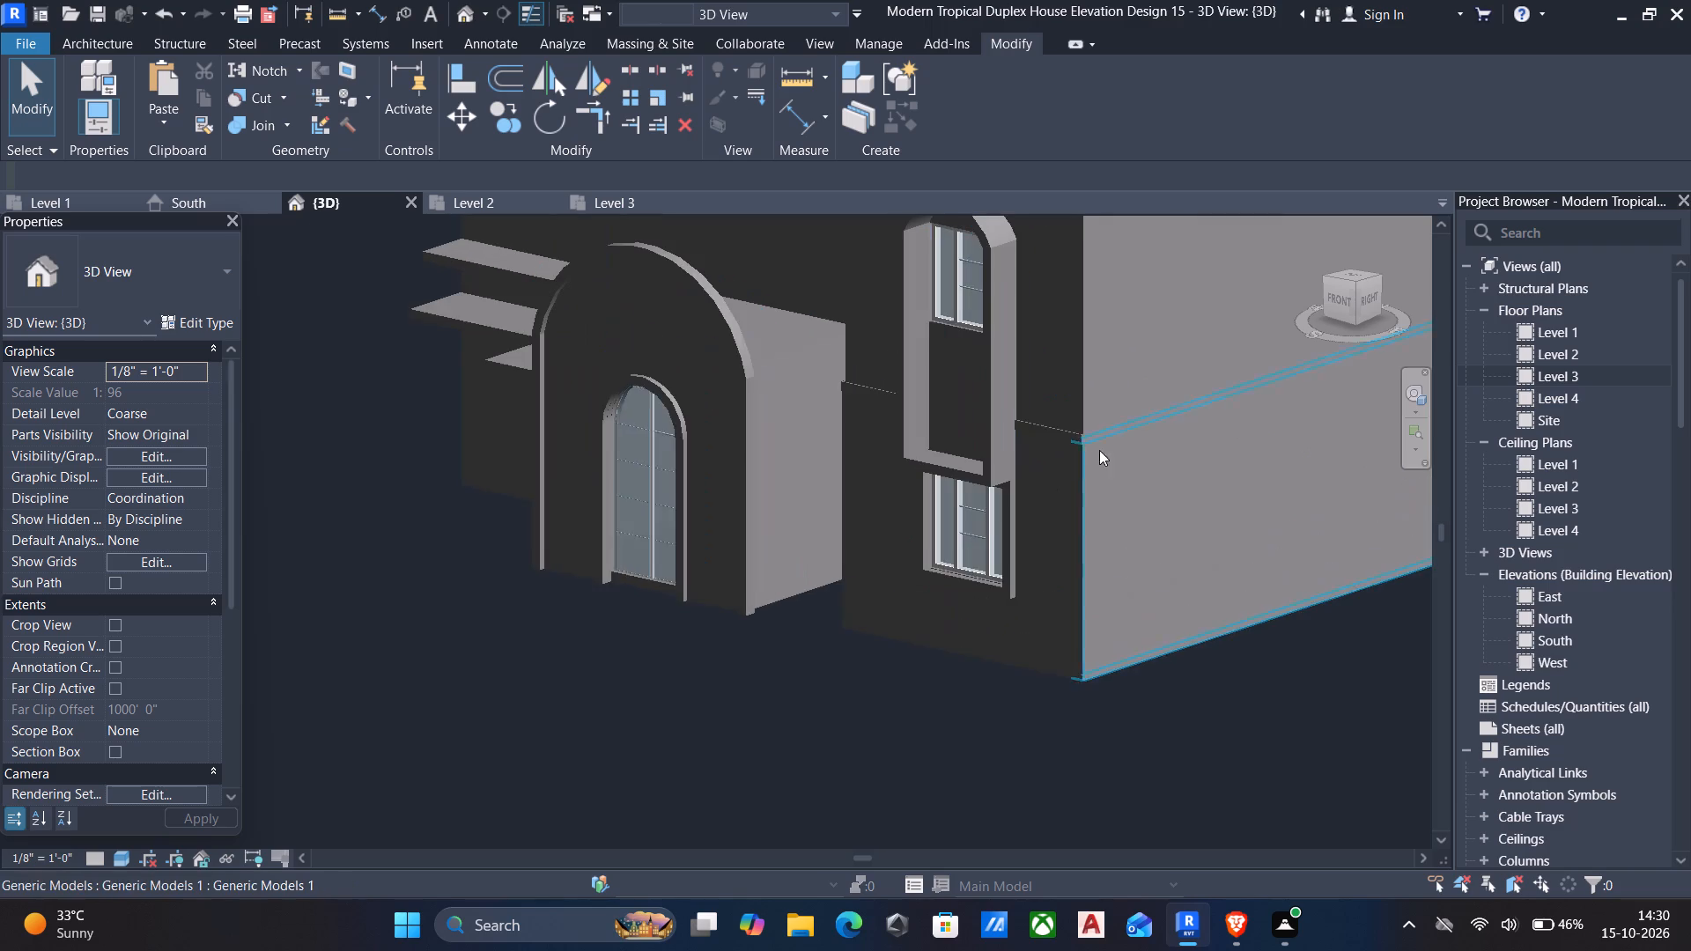
{"action": "scroll", "coordinate": [1086, 425], "scroll_direction": "up", "scroll_amount": 9}
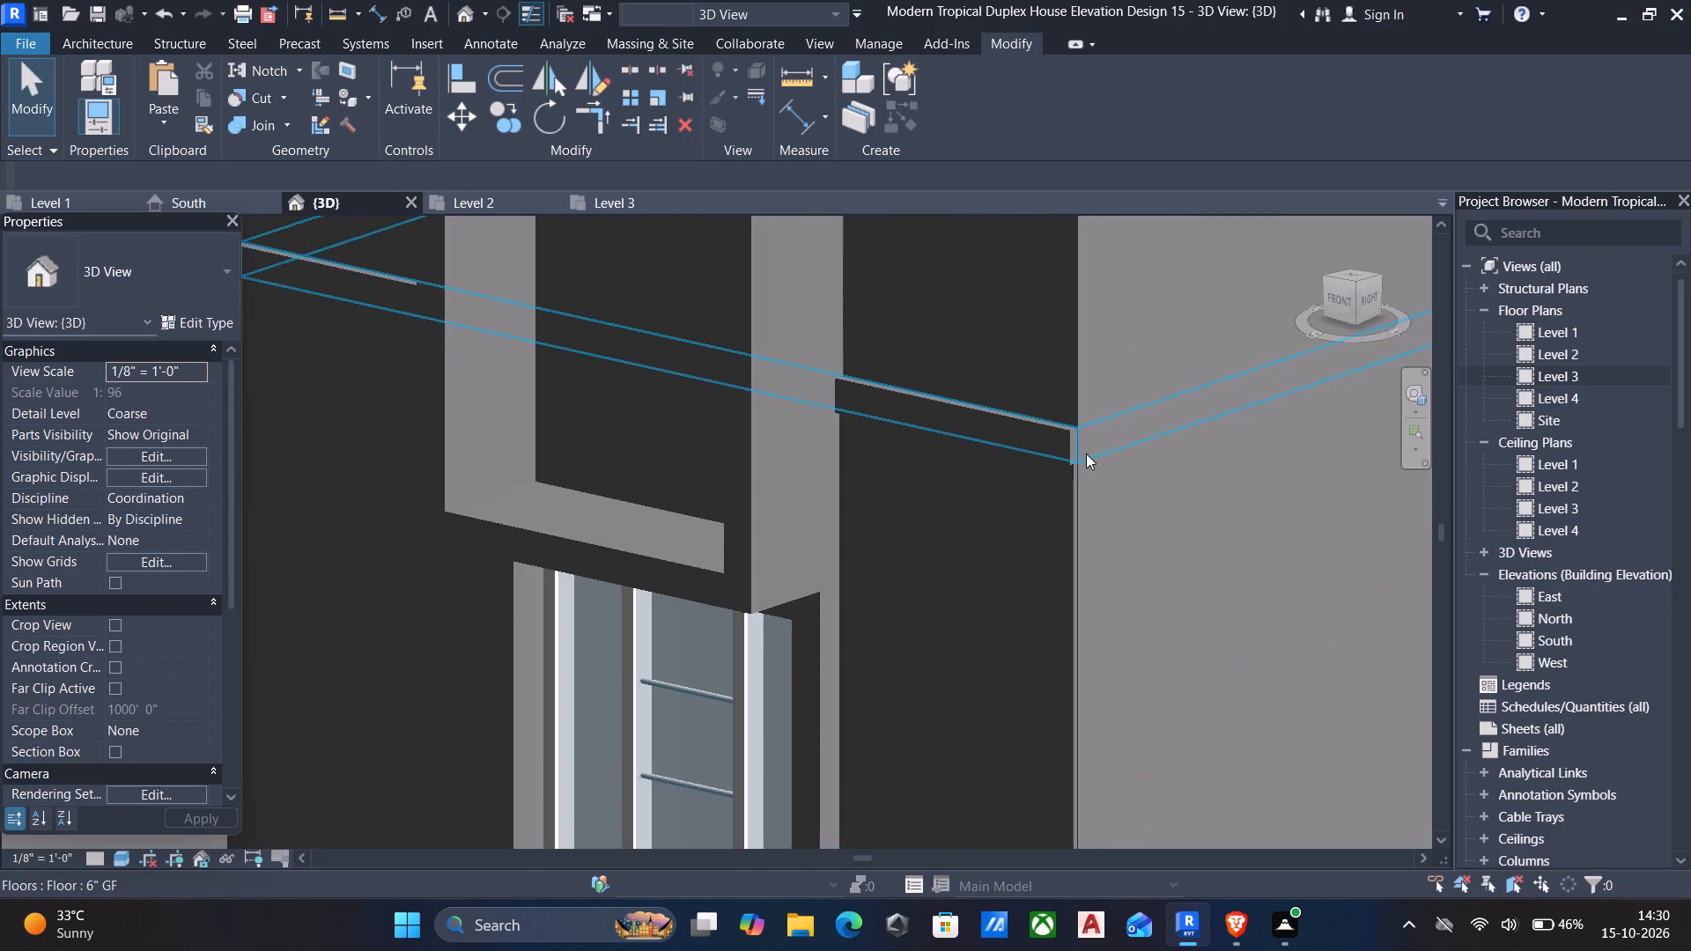
{"action": "scroll", "coordinate": [1086, 453], "scroll_direction": "up", "scroll_amount": 4}
{"action": "scroll", "coordinate": [1020, 473], "scroll_direction": "down", "scroll_amount": 6}
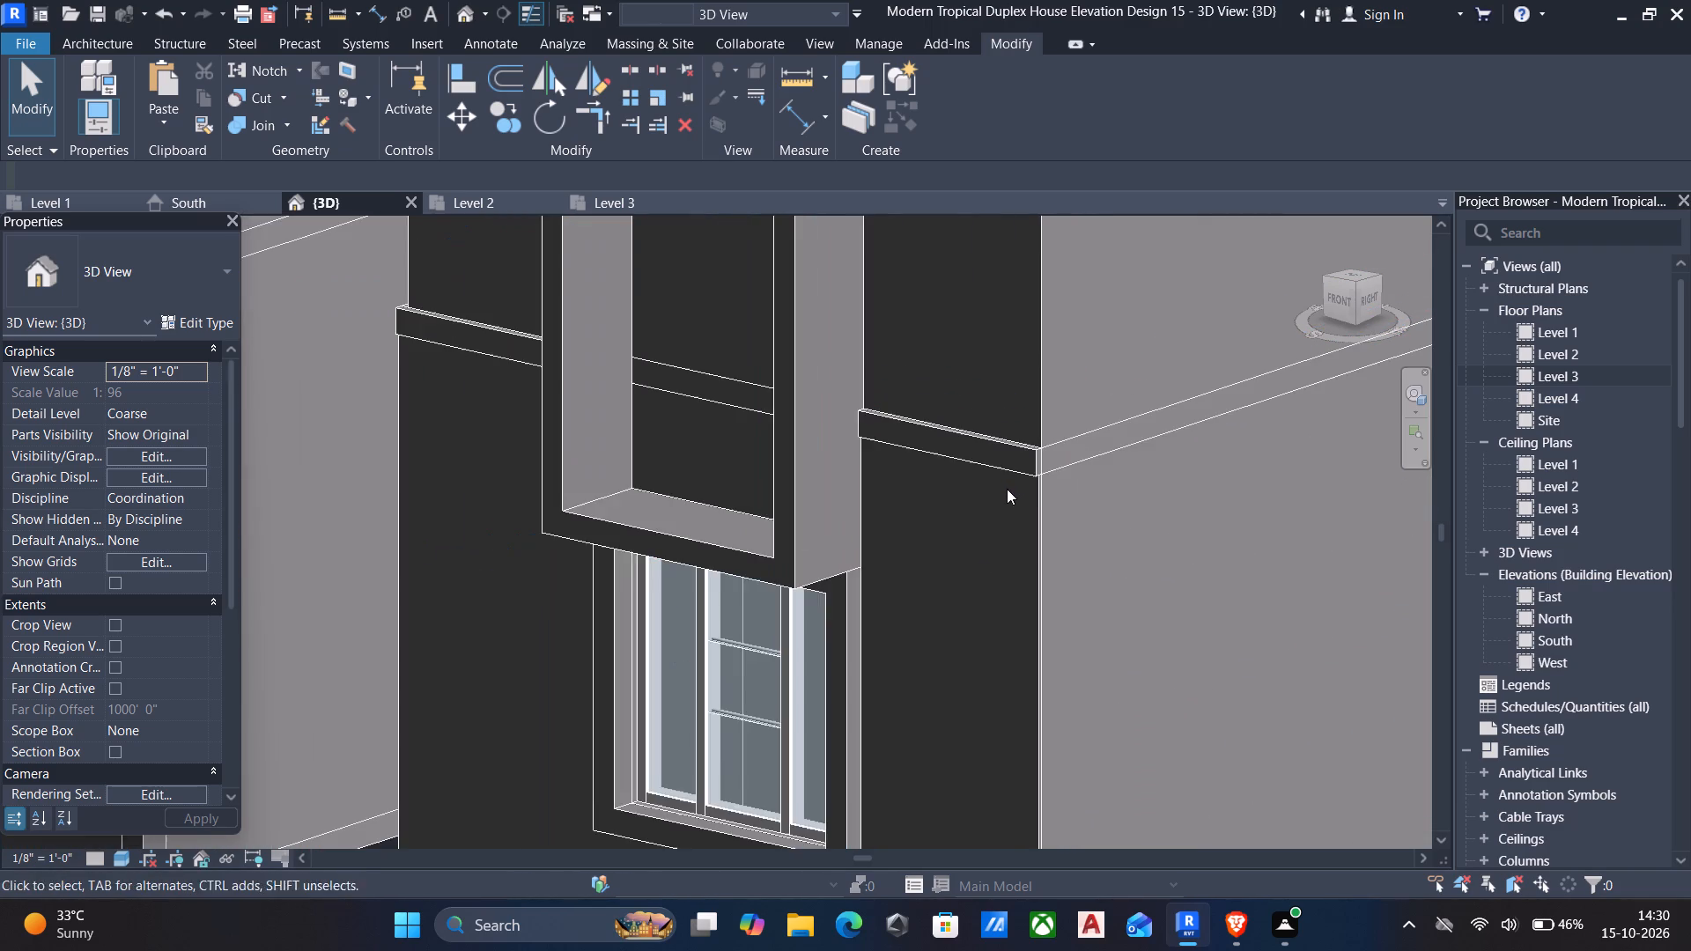
{"action": "middle_click_drag", "start_coordinate": [1007, 489], "coordinate": [1064, 564]}
{"action": "scroll", "coordinate": [1060, 569], "scroll_direction": "down", "scroll_amount": 2}
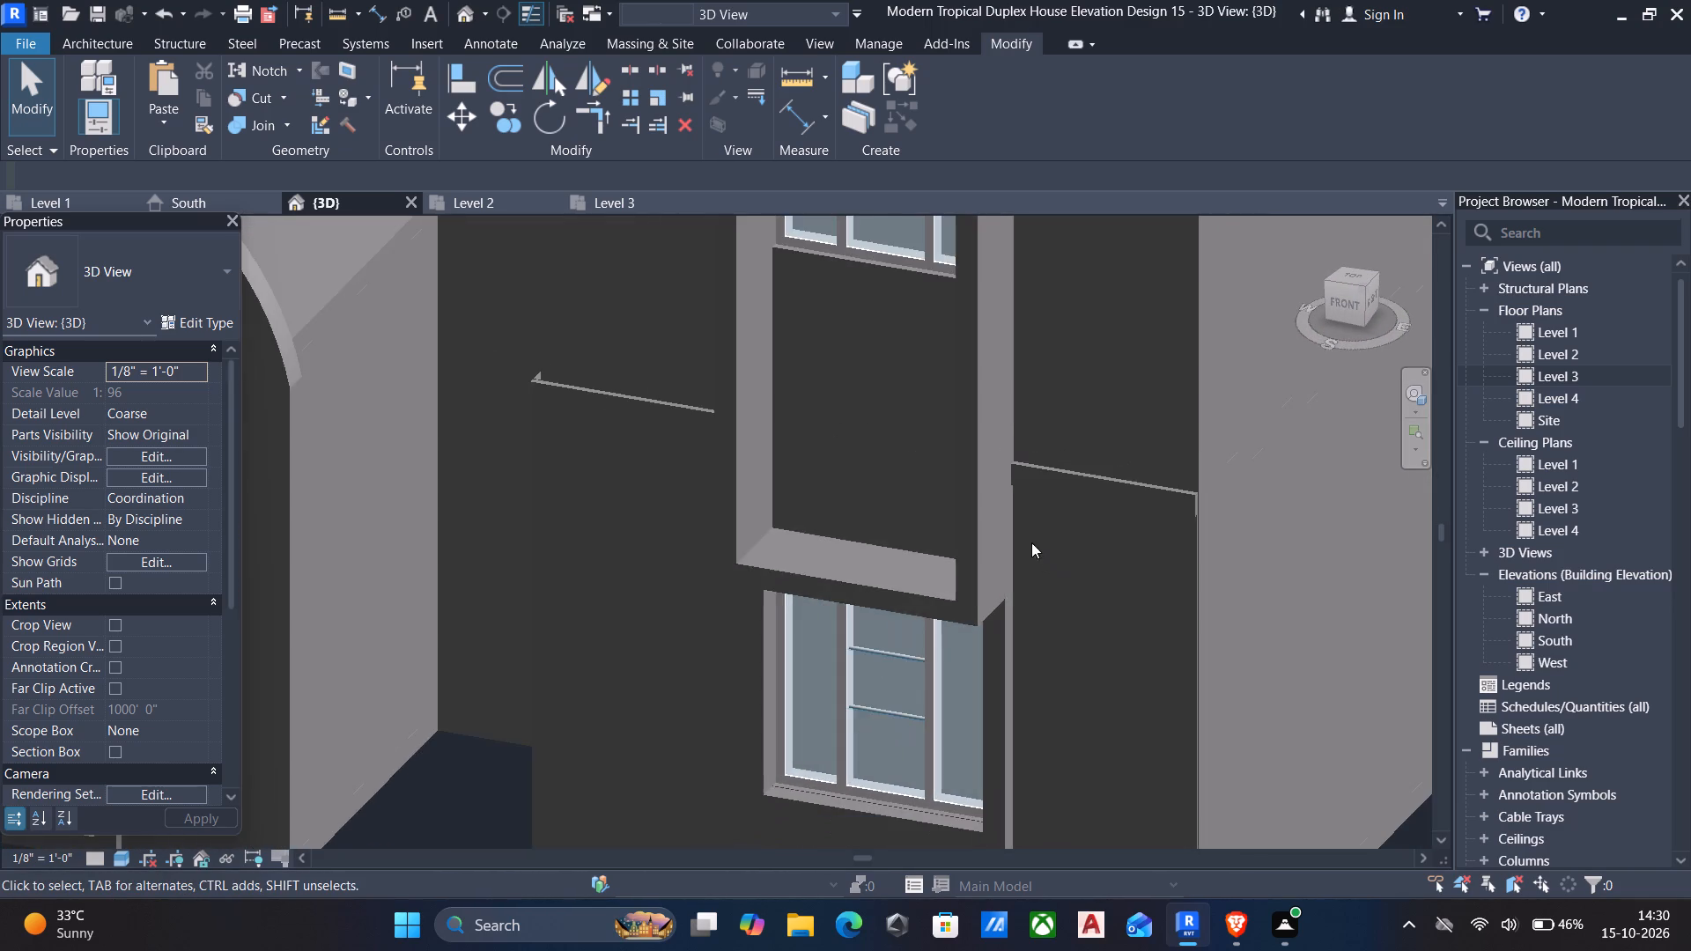
{"action": "scroll", "coordinate": [1001, 502], "scroll_direction": "up", "scroll_amount": 5}
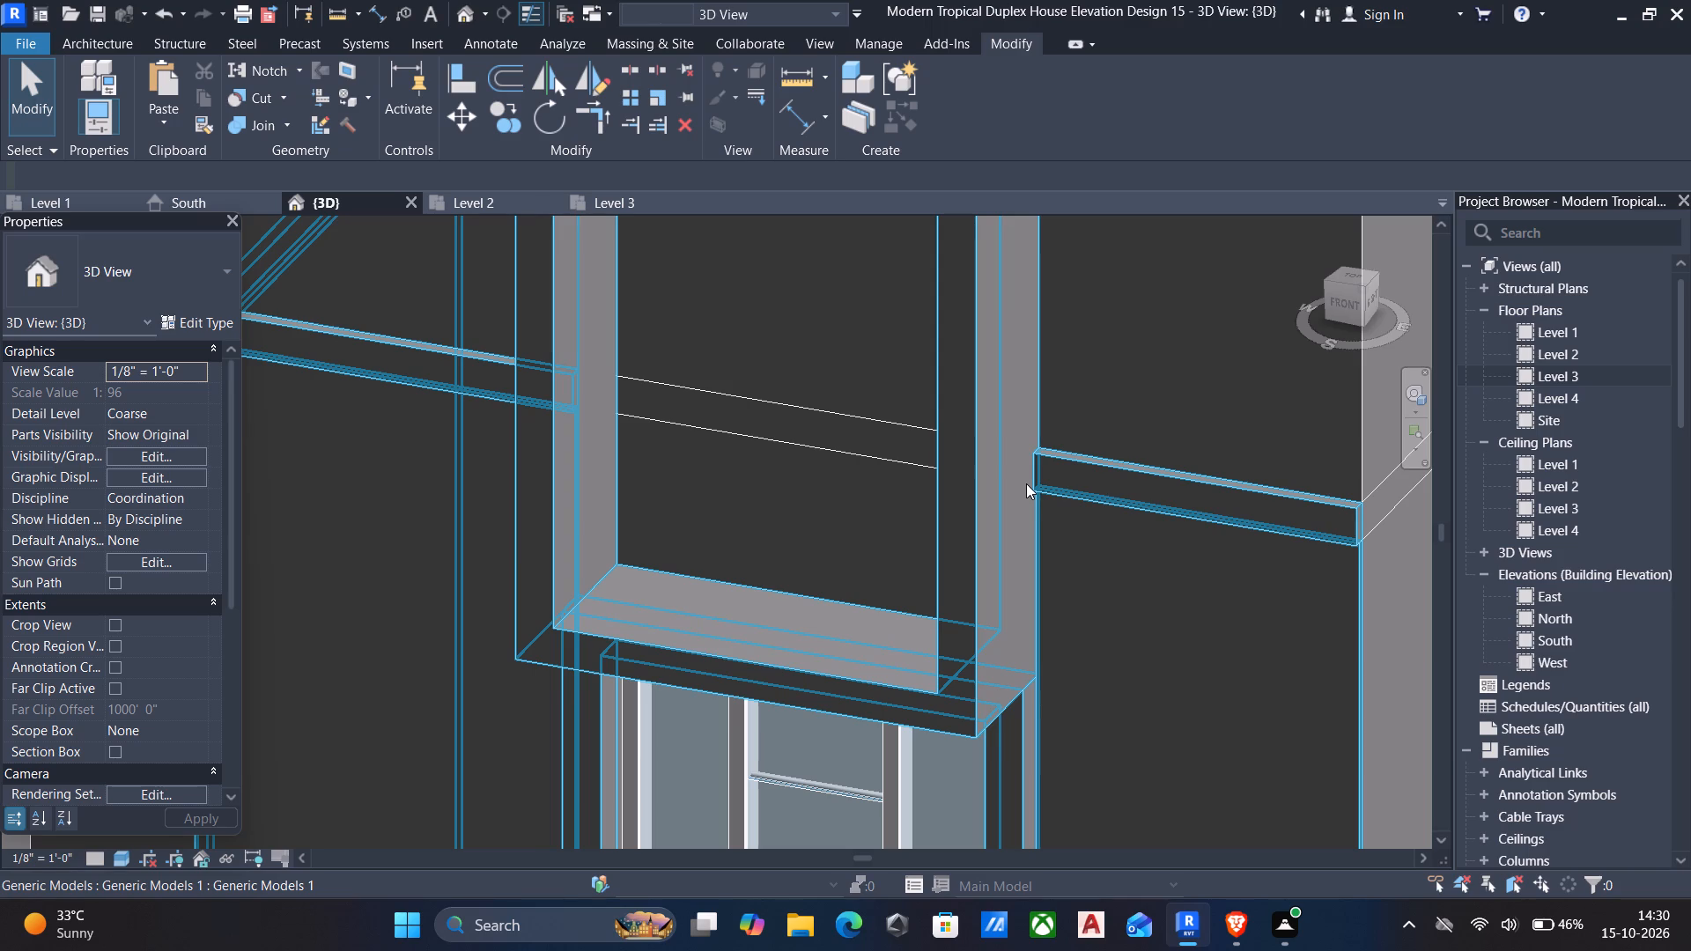
{"action": "scroll", "coordinate": [1246, 681], "scroll_direction": "down", "scroll_amount": 5}
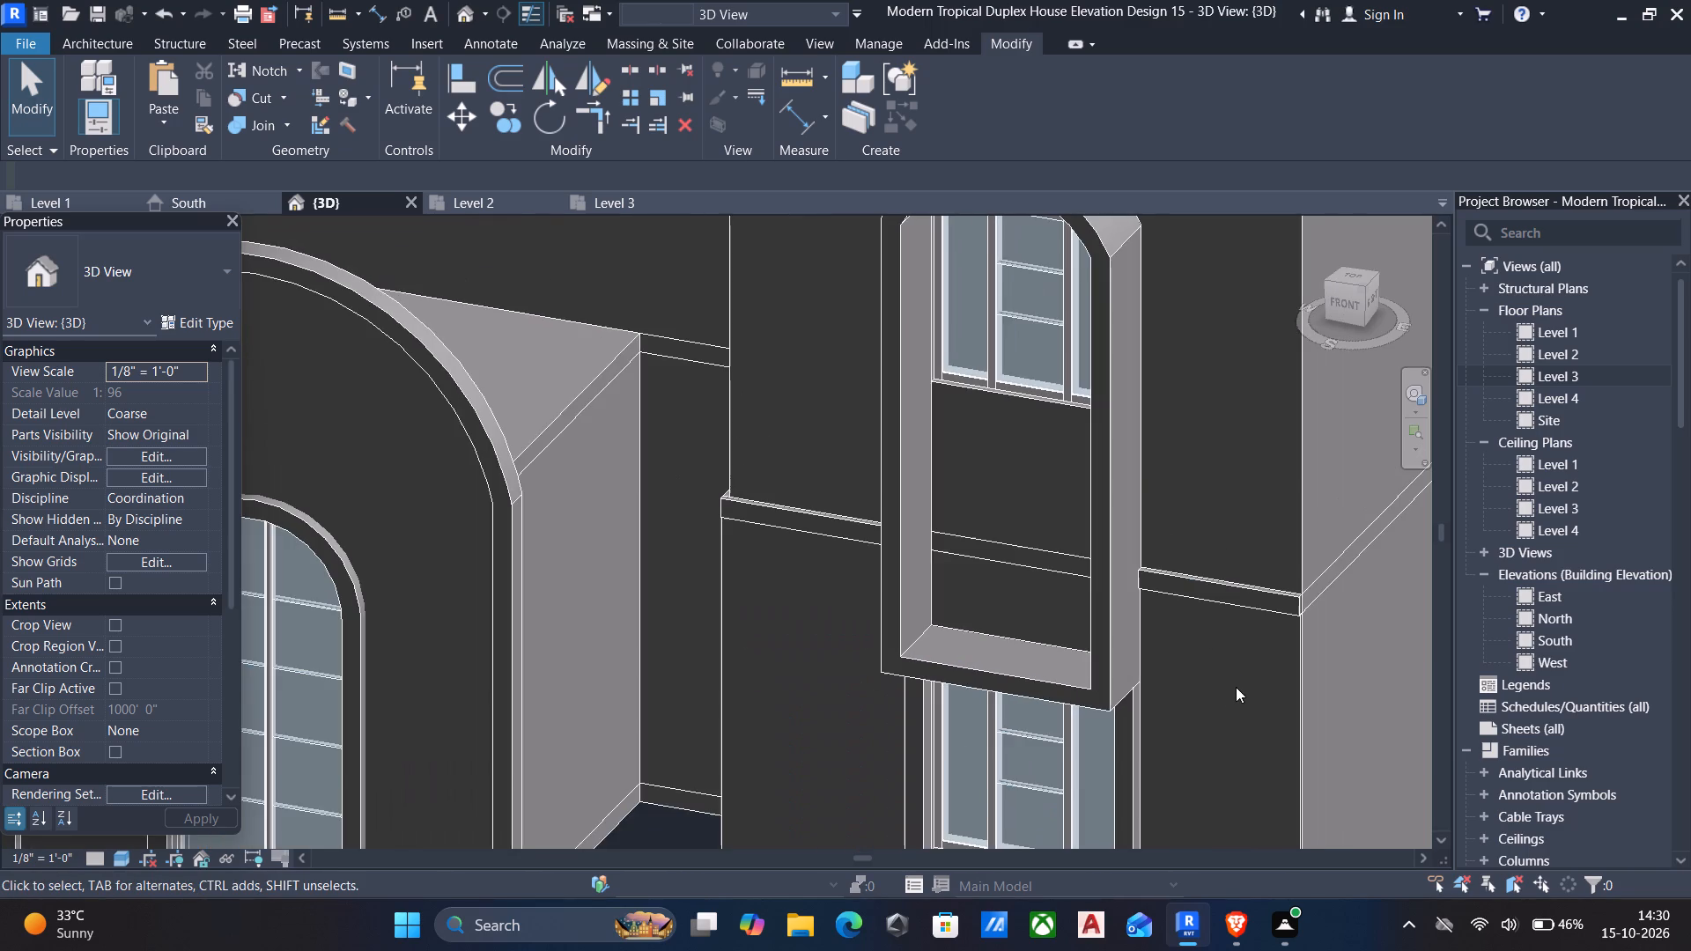
{"action": "scroll", "coordinate": [1233, 688], "scroll_direction": "down", "scroll_amount": 2}
{"action": "middle_click_drag", "start_coordinate": [1234, 693], "coordinate": [1437, 623]}
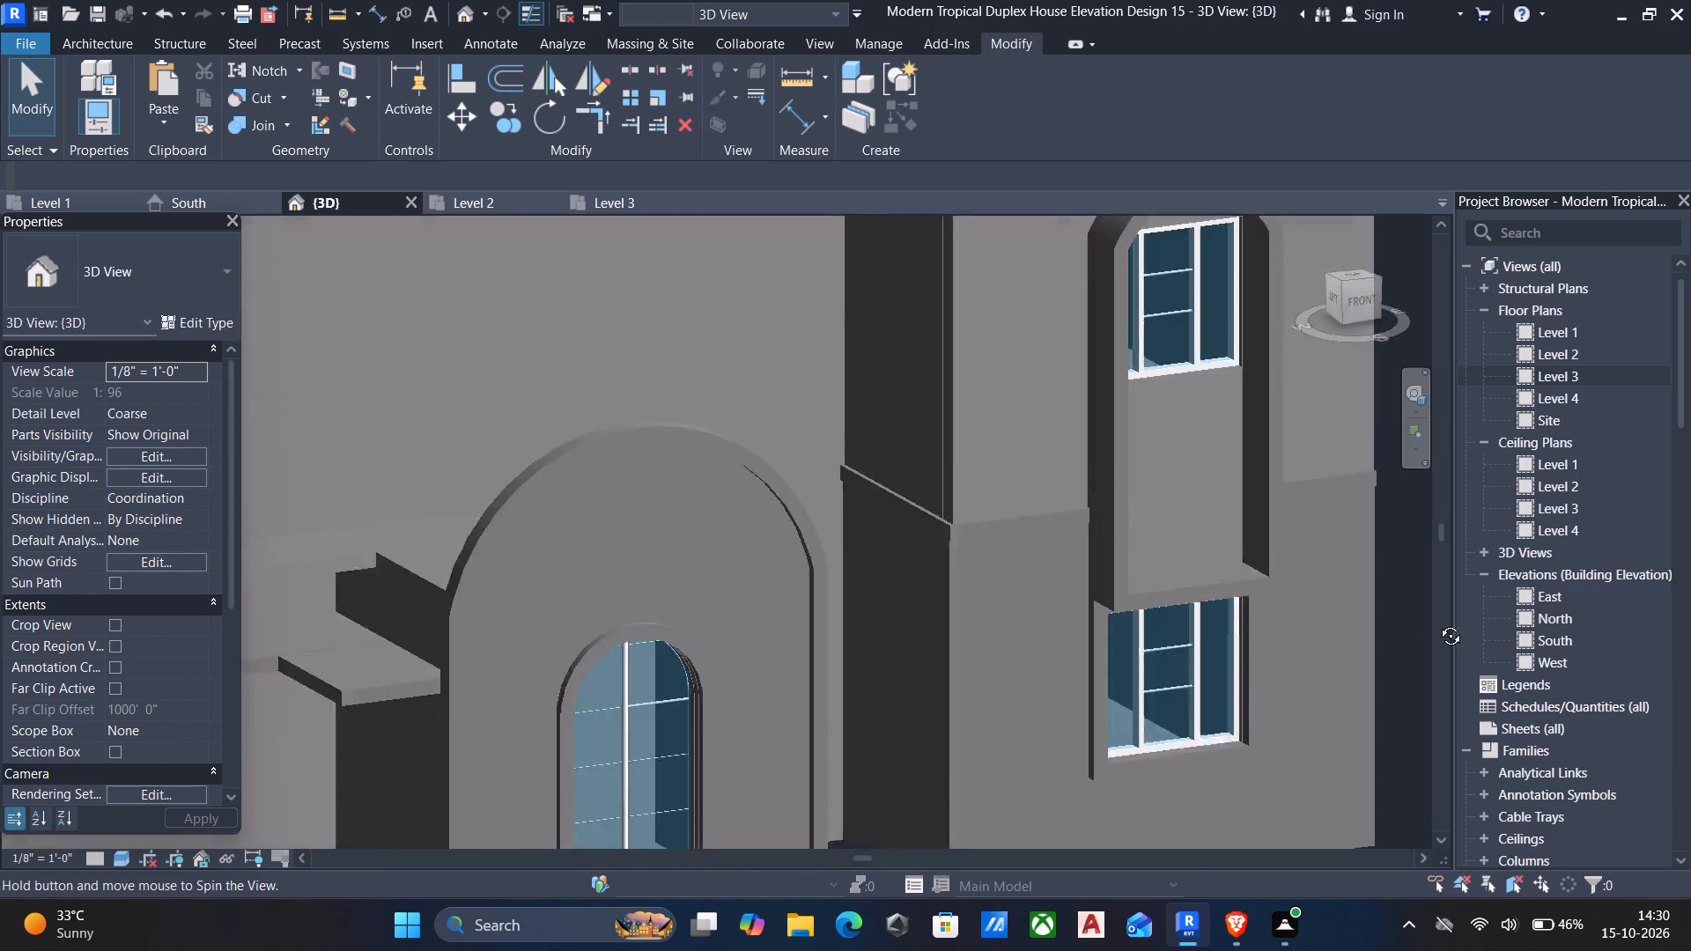
{"action": "middle_click_drag", "start_coordinate": [1437, 623], "coordinate": [1454, 623]}
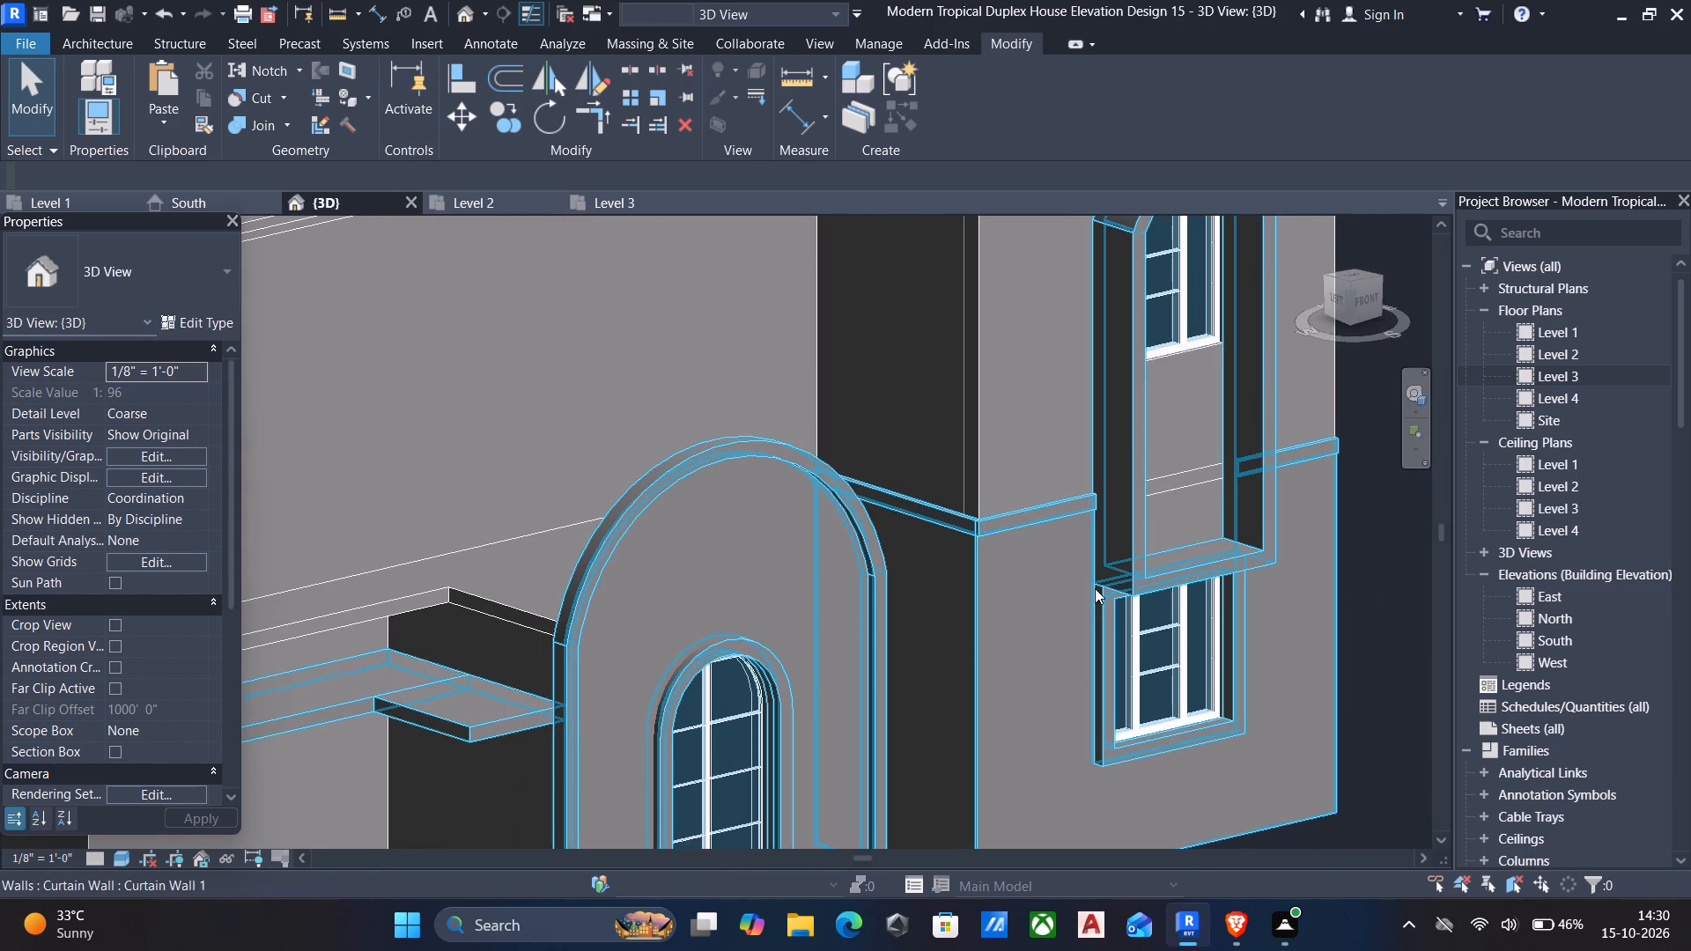
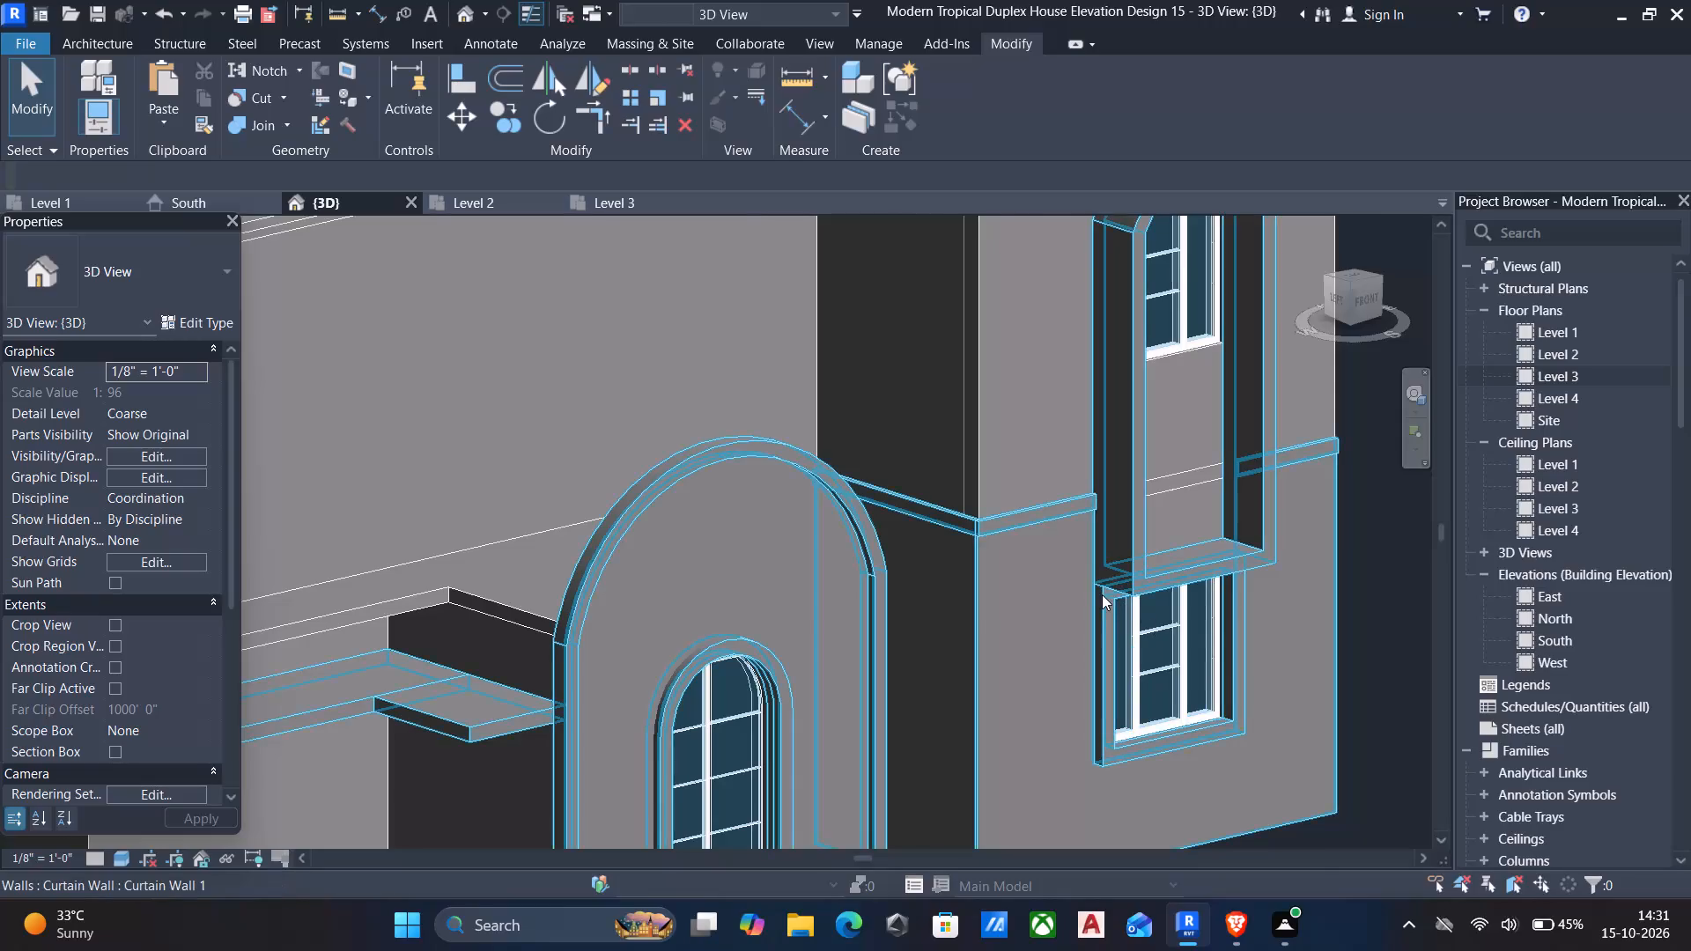
Examine the front facade, arched entrance, floor-edge band and bay walls from several angles.
{"action": "scroll", "coordinate": [1102, 594], "scroll_direction": "down", "scroll_amount": 4}
{"action": "middle_click_drag", "start_coordinate": [1090, 608], "coordinate": [1082, 698]}
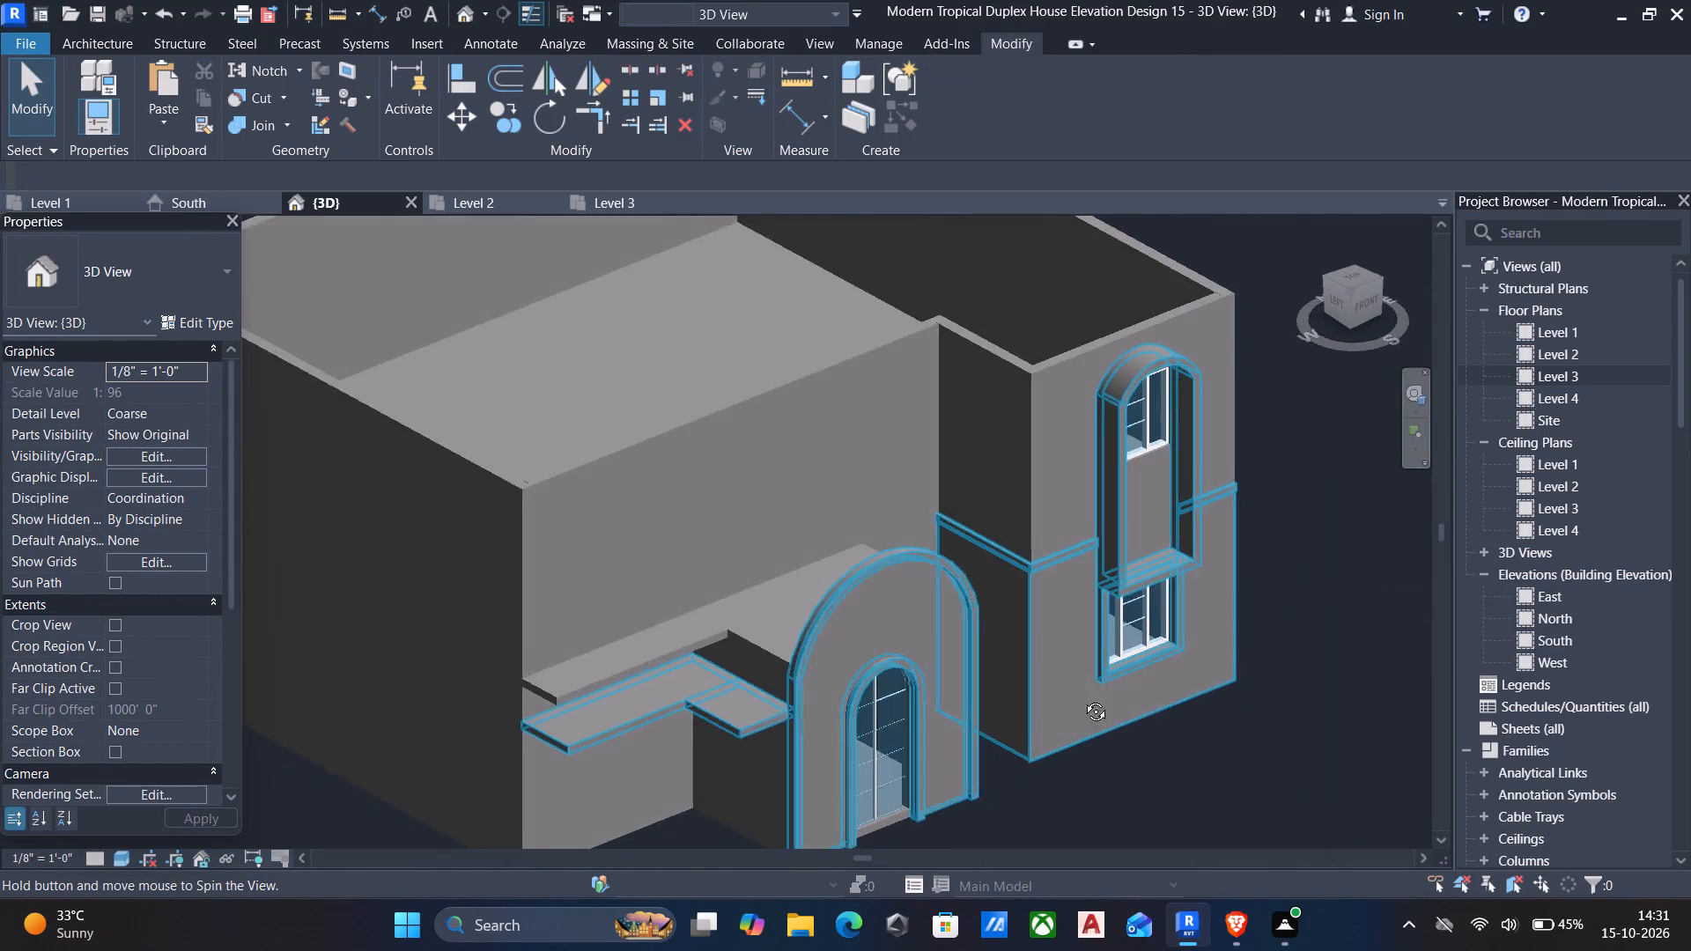
{"action": "middle_click_drag", "start_coordinate": [1082, 698], "coordinate": [1023, 613]}
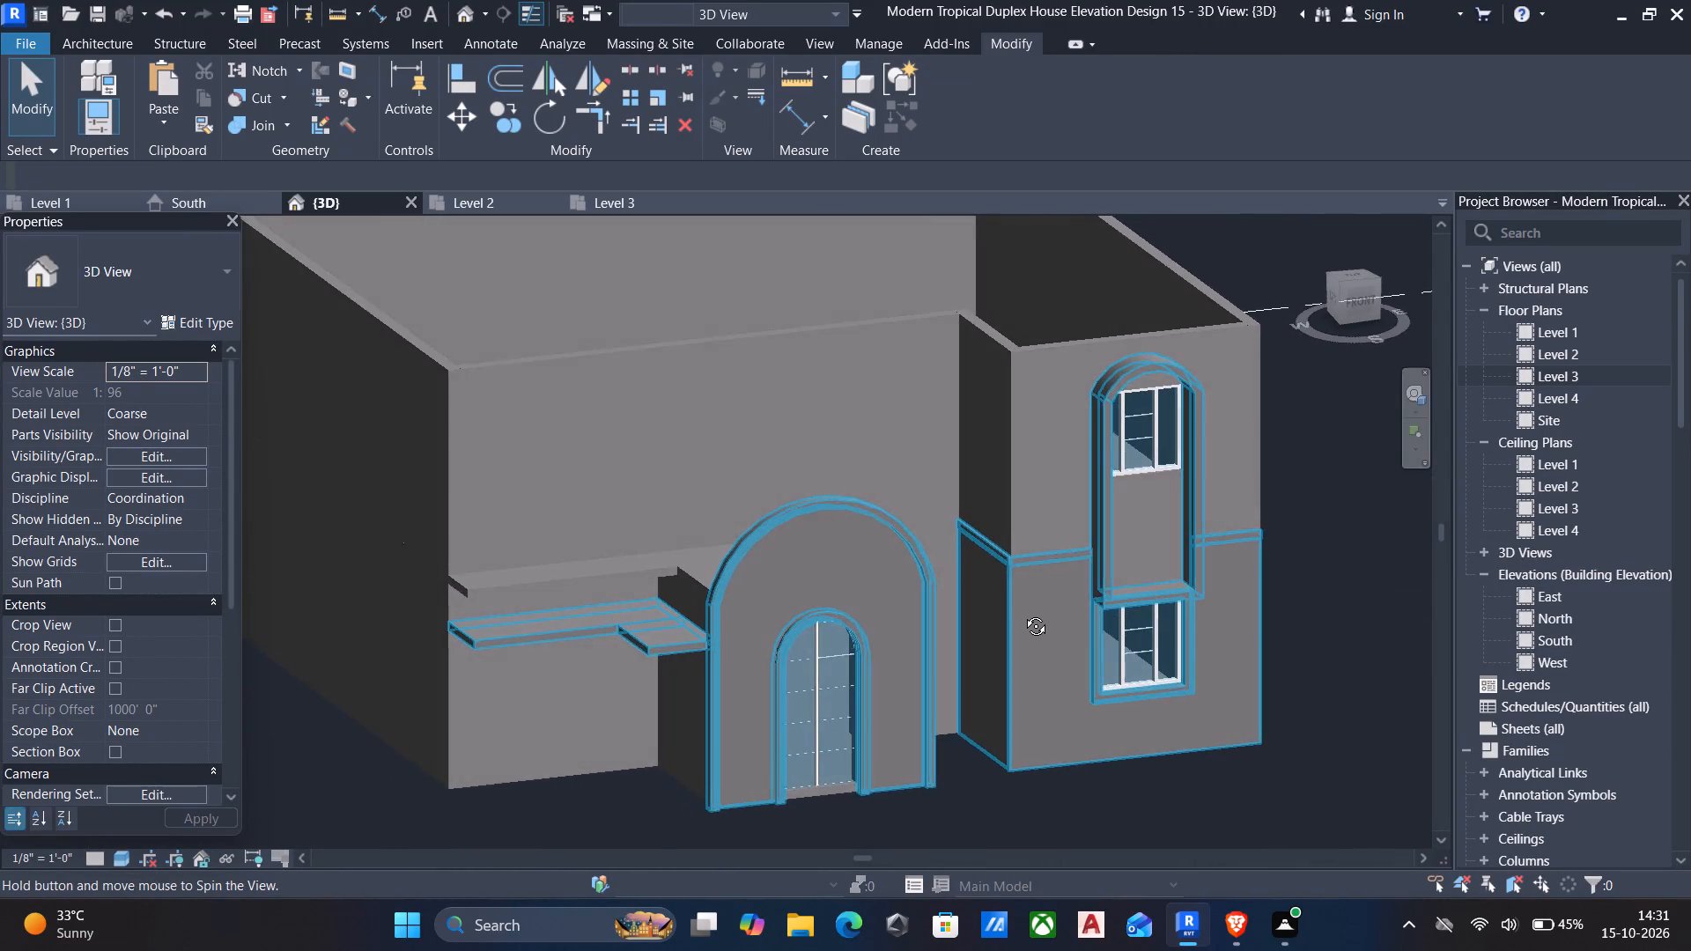
{"action": "middle_click_drag", "start_coordinate": [1023, 613], "coordinate": [1069, 623]}
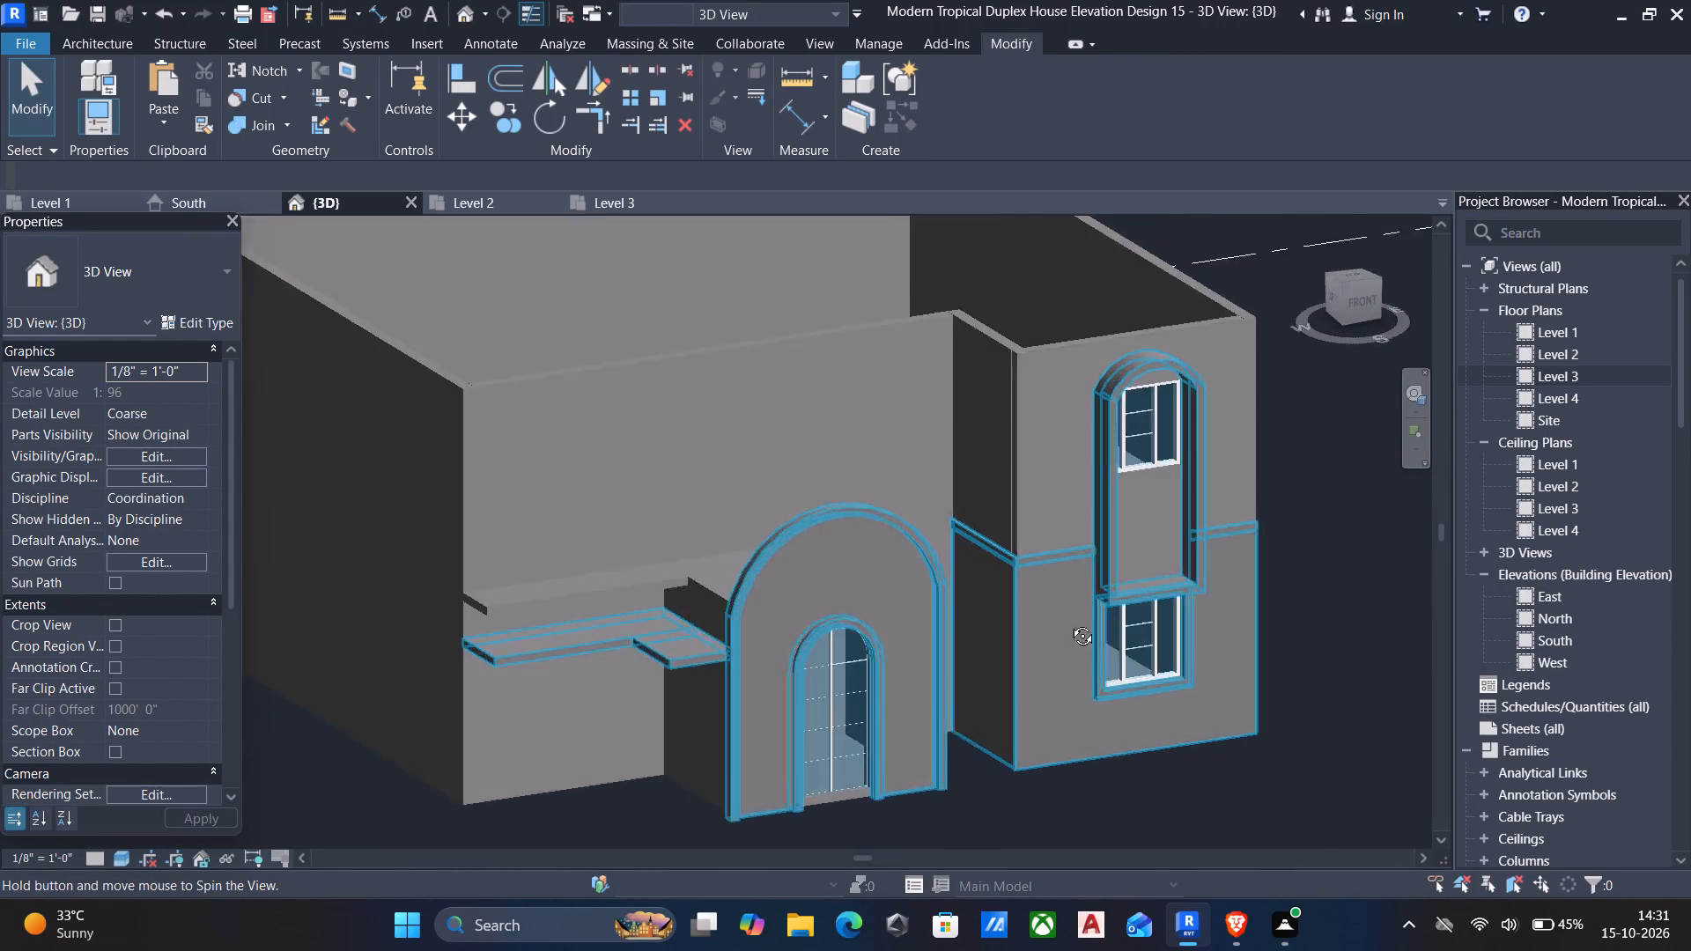
{"action": "middle_click_drag", "start_coordinate": [1069, 623], "coordinate": [1105, 616]}
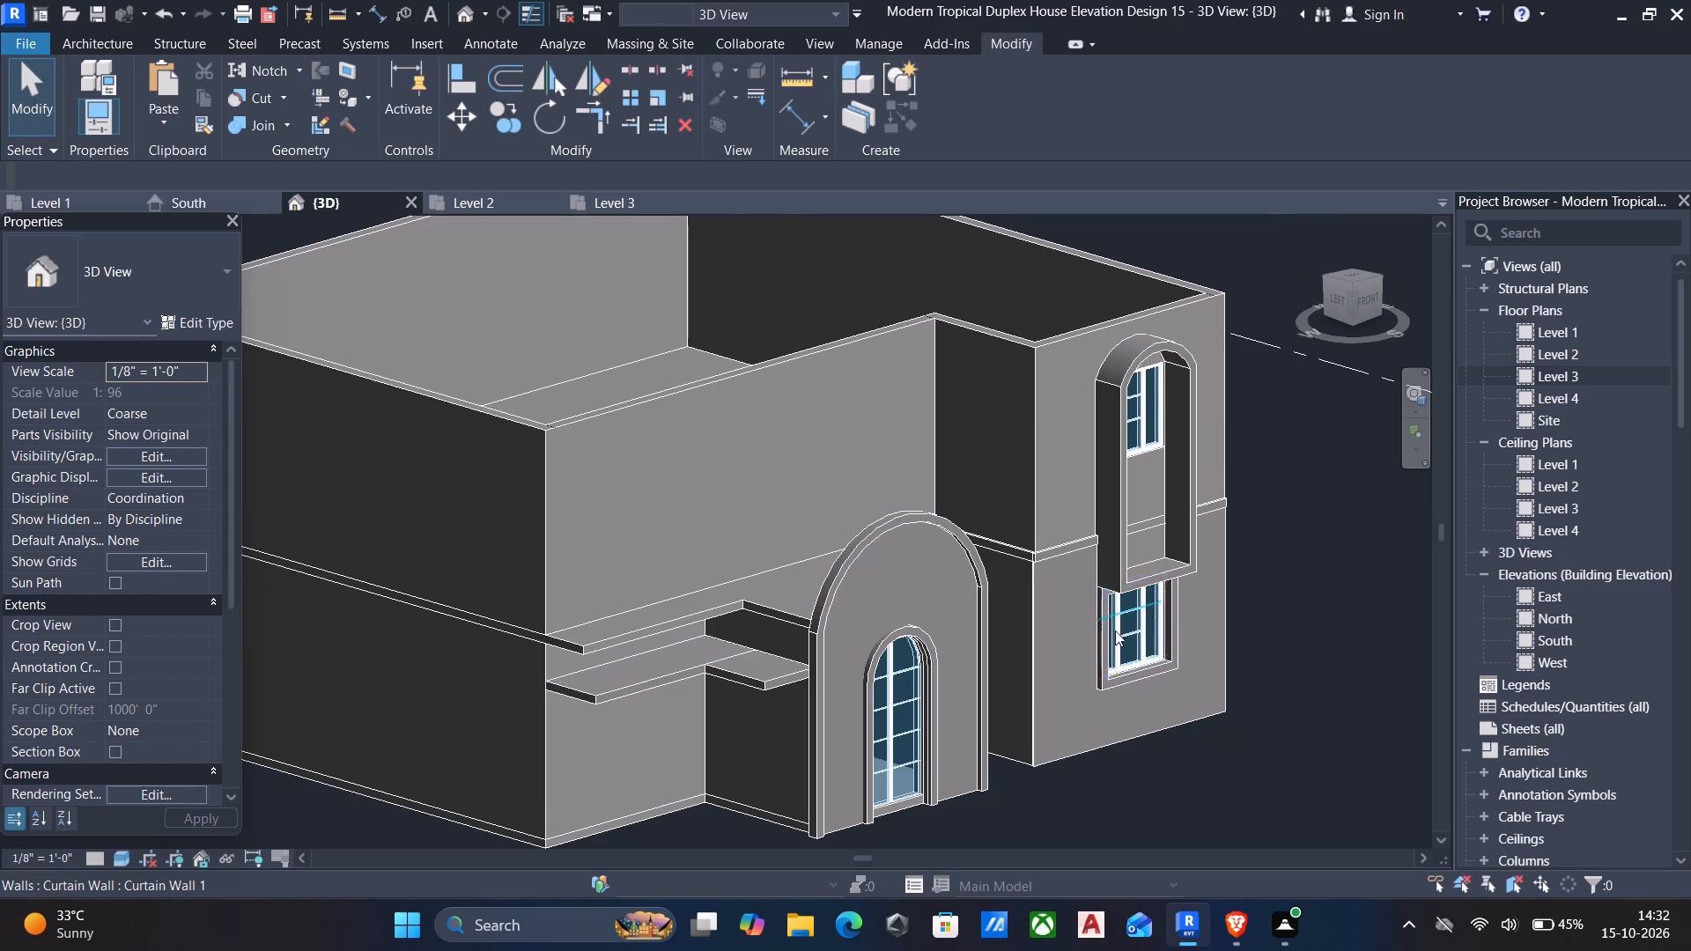
{"action": "scroll", "coordinate": [1115, 660], "scroll_direction": "down", "scroll_amount": 1}
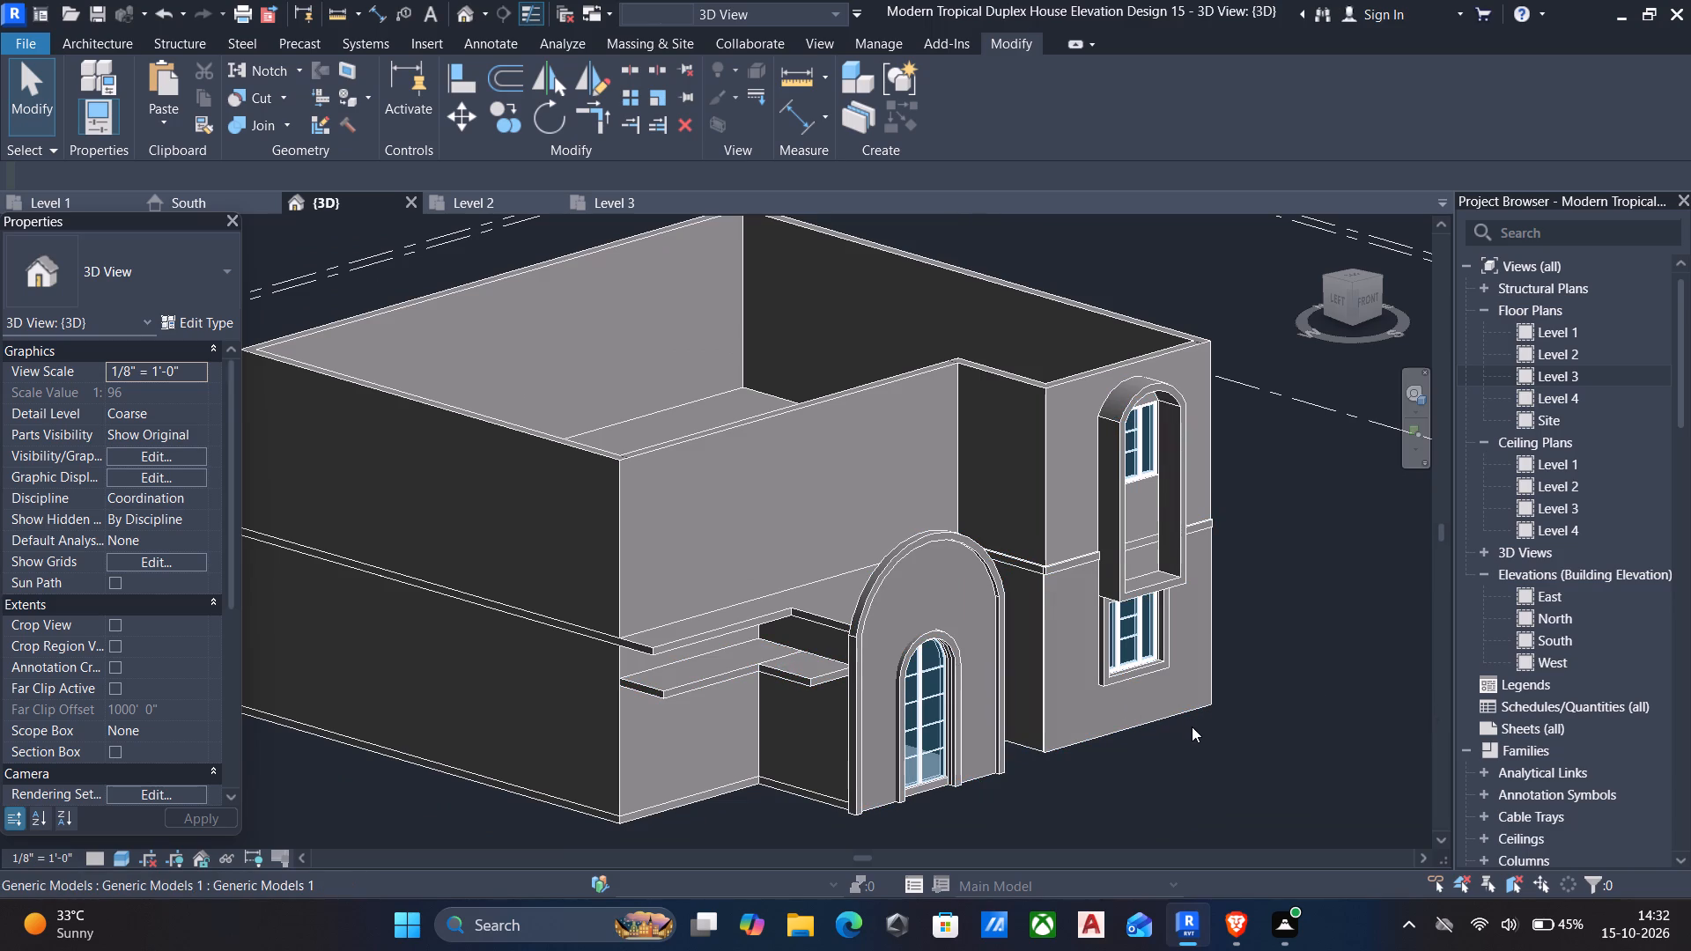
{"action": "middle_click_drag", "start_coordinate": [1270, 671], "coordinate": [1159, 697]}
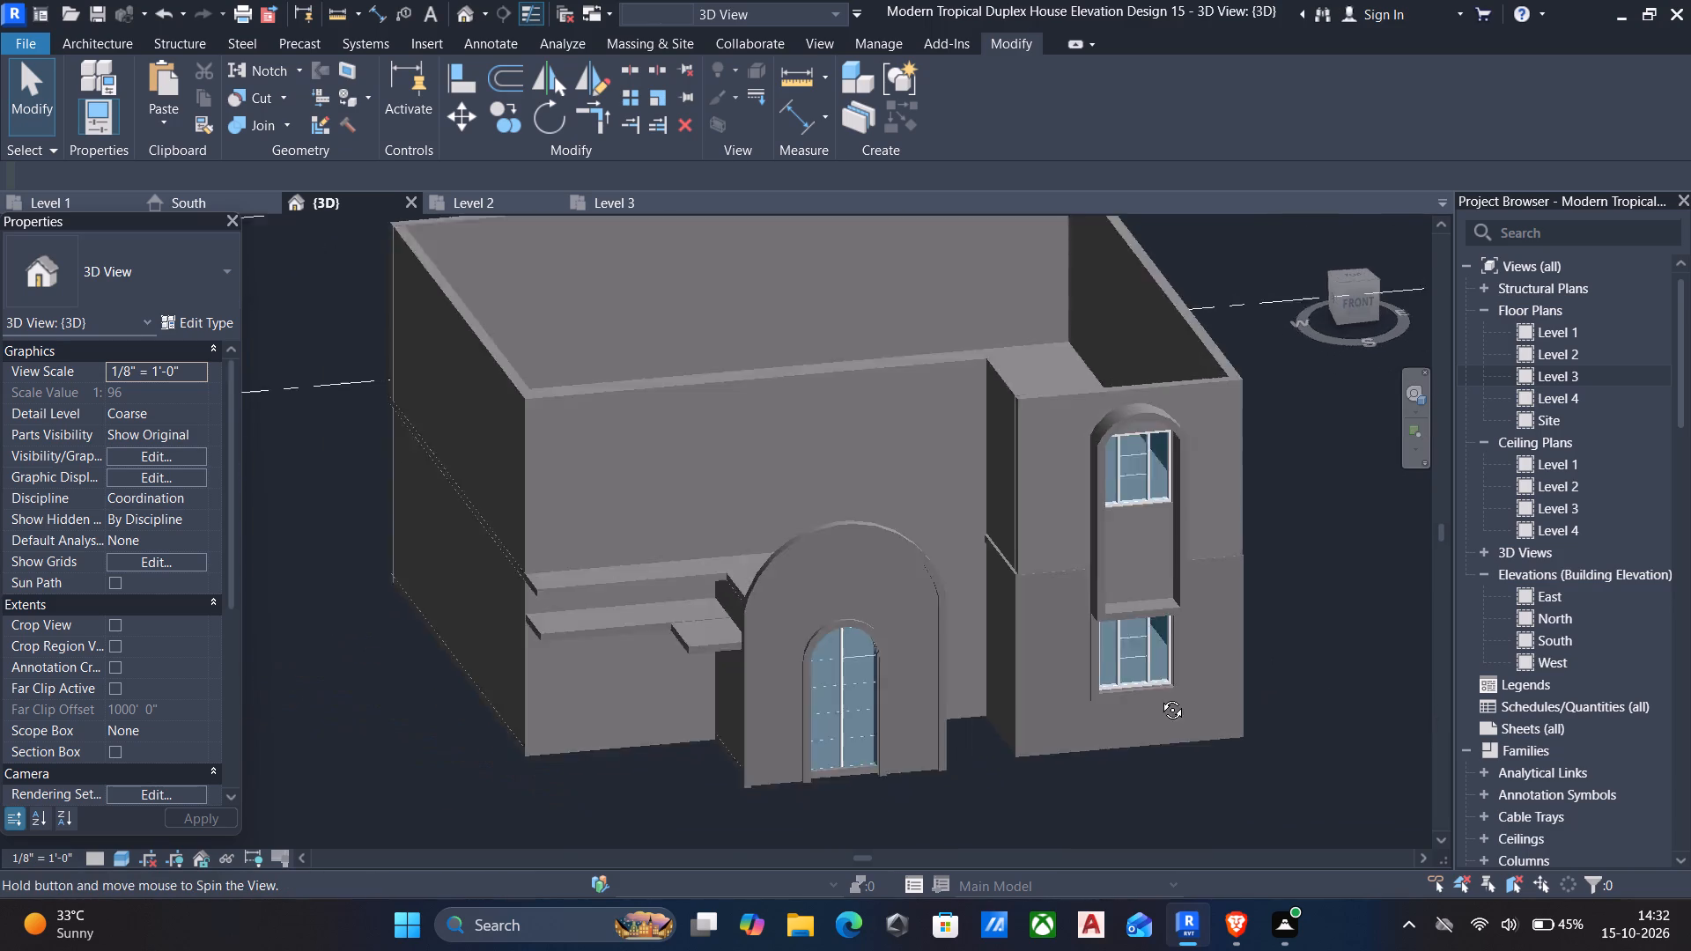
{"action": "middle_click_drag", "start_coordinate": [1159, 697], "coordinate": [1313, 659]}
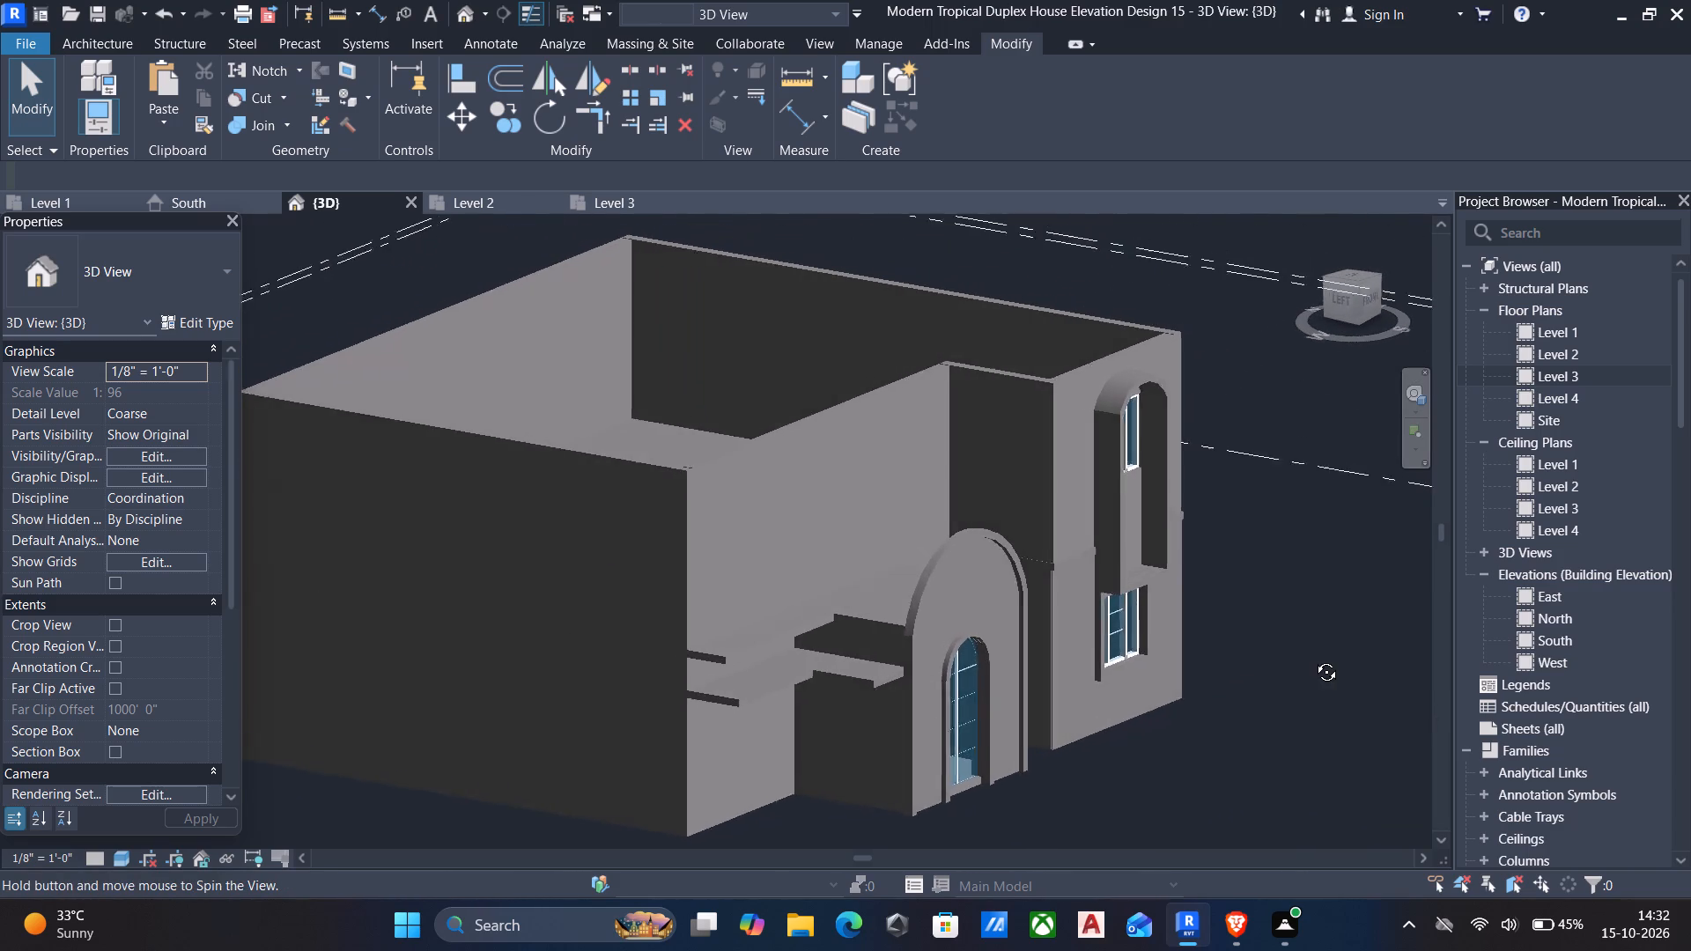
{"action": "middle_click_drag", "start_coordinate": [1313, 659], "coordinate": [1244, 673]}
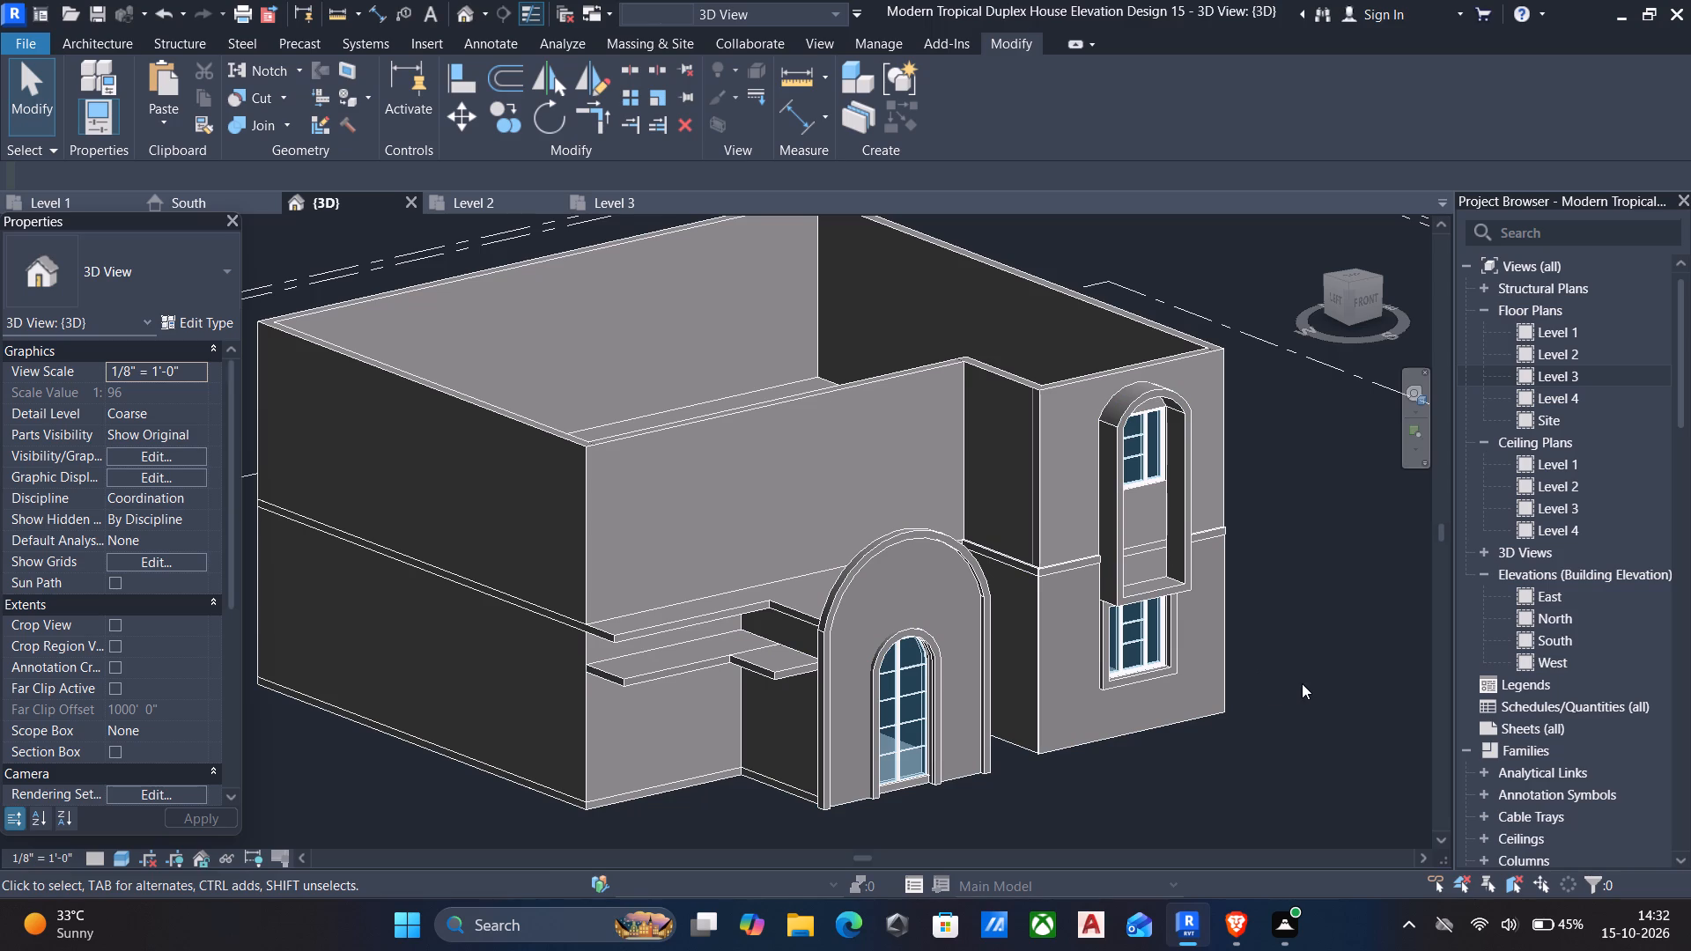
{"action": "middle_click_drag", "start_coordinate": [1302, 683], "coordinate": [1466, 667]}
{"action": "scroll", "coordinate": [1466, 667], "scroll_direction": "down", "scroll_amount": 3}
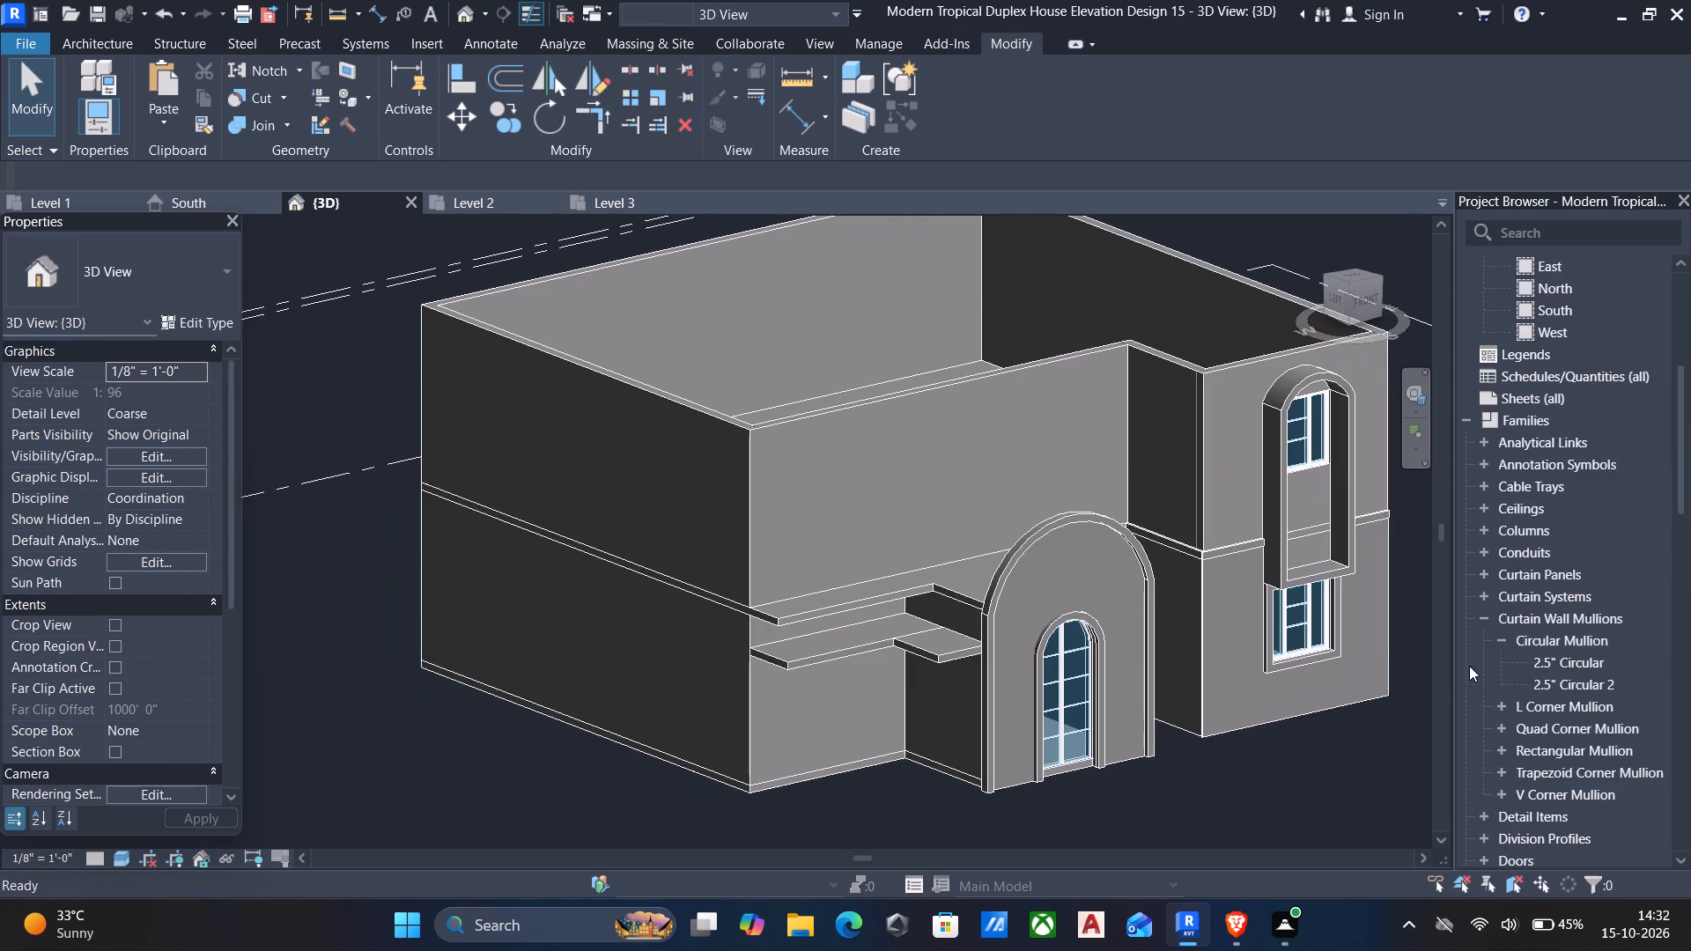
{"action": "middle_click_drag", "start_coordinate": [1317, 695], "coordinate": [1194, 717]}
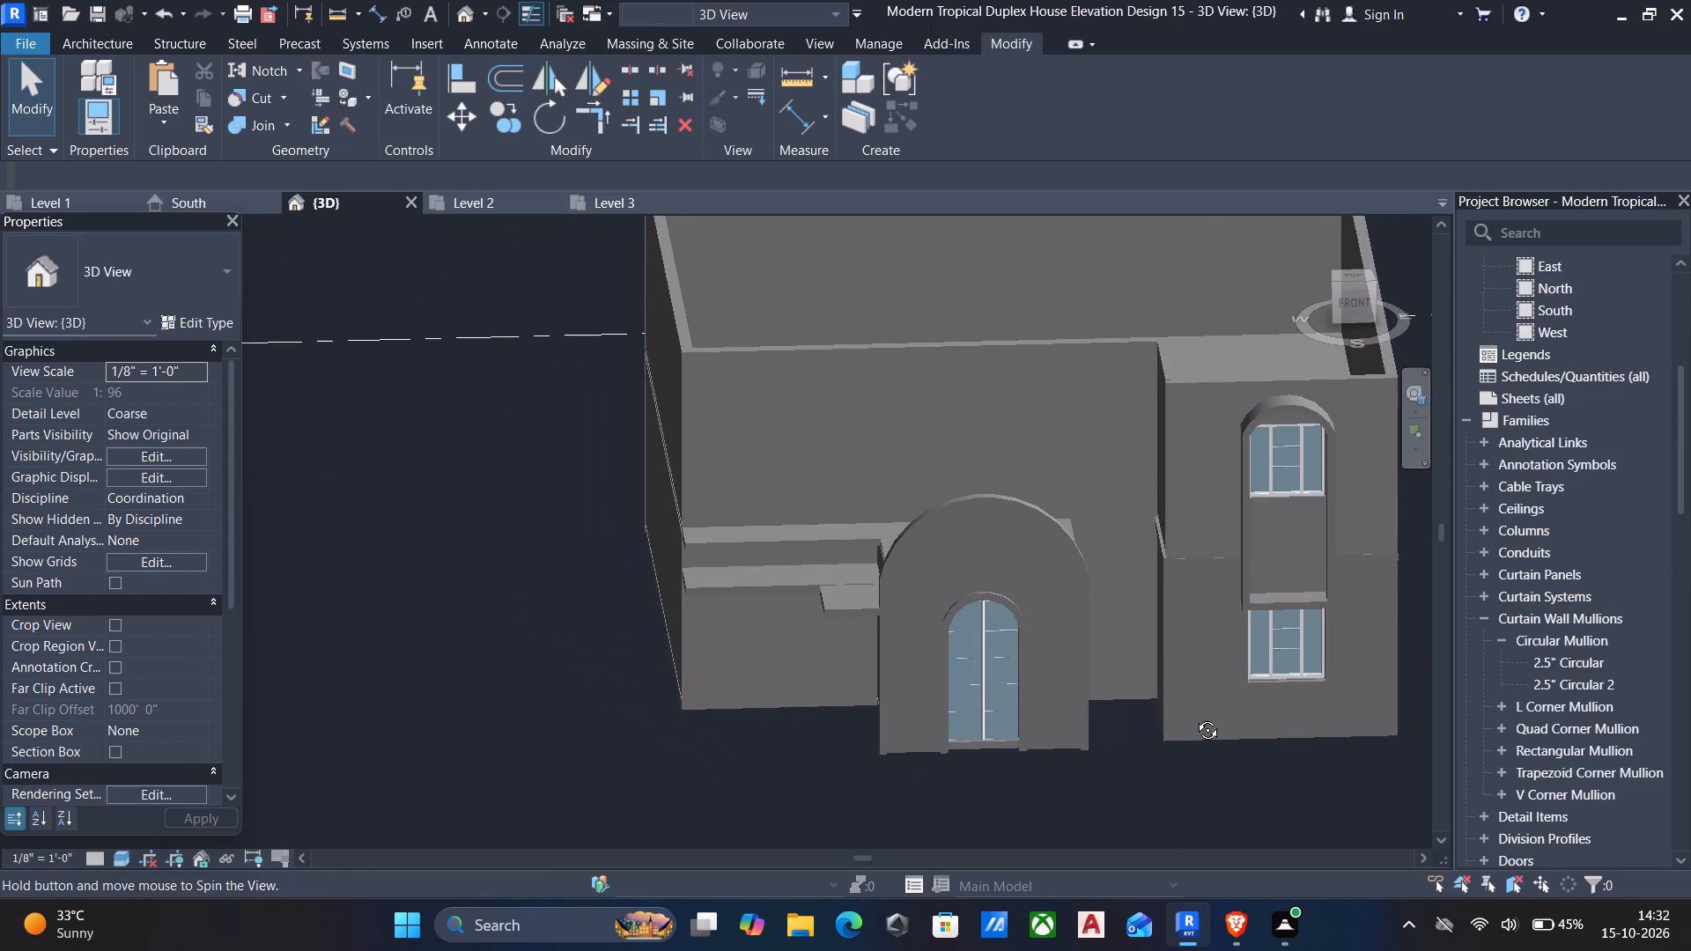
{"action": "middle_click_drag", "start_coordinate": [1194, 717], "coordinate": [1107, 689]}
{"action": "middle_click_drag", "start_coordinate": [1075, 705], "coordinate": [934, 683]}
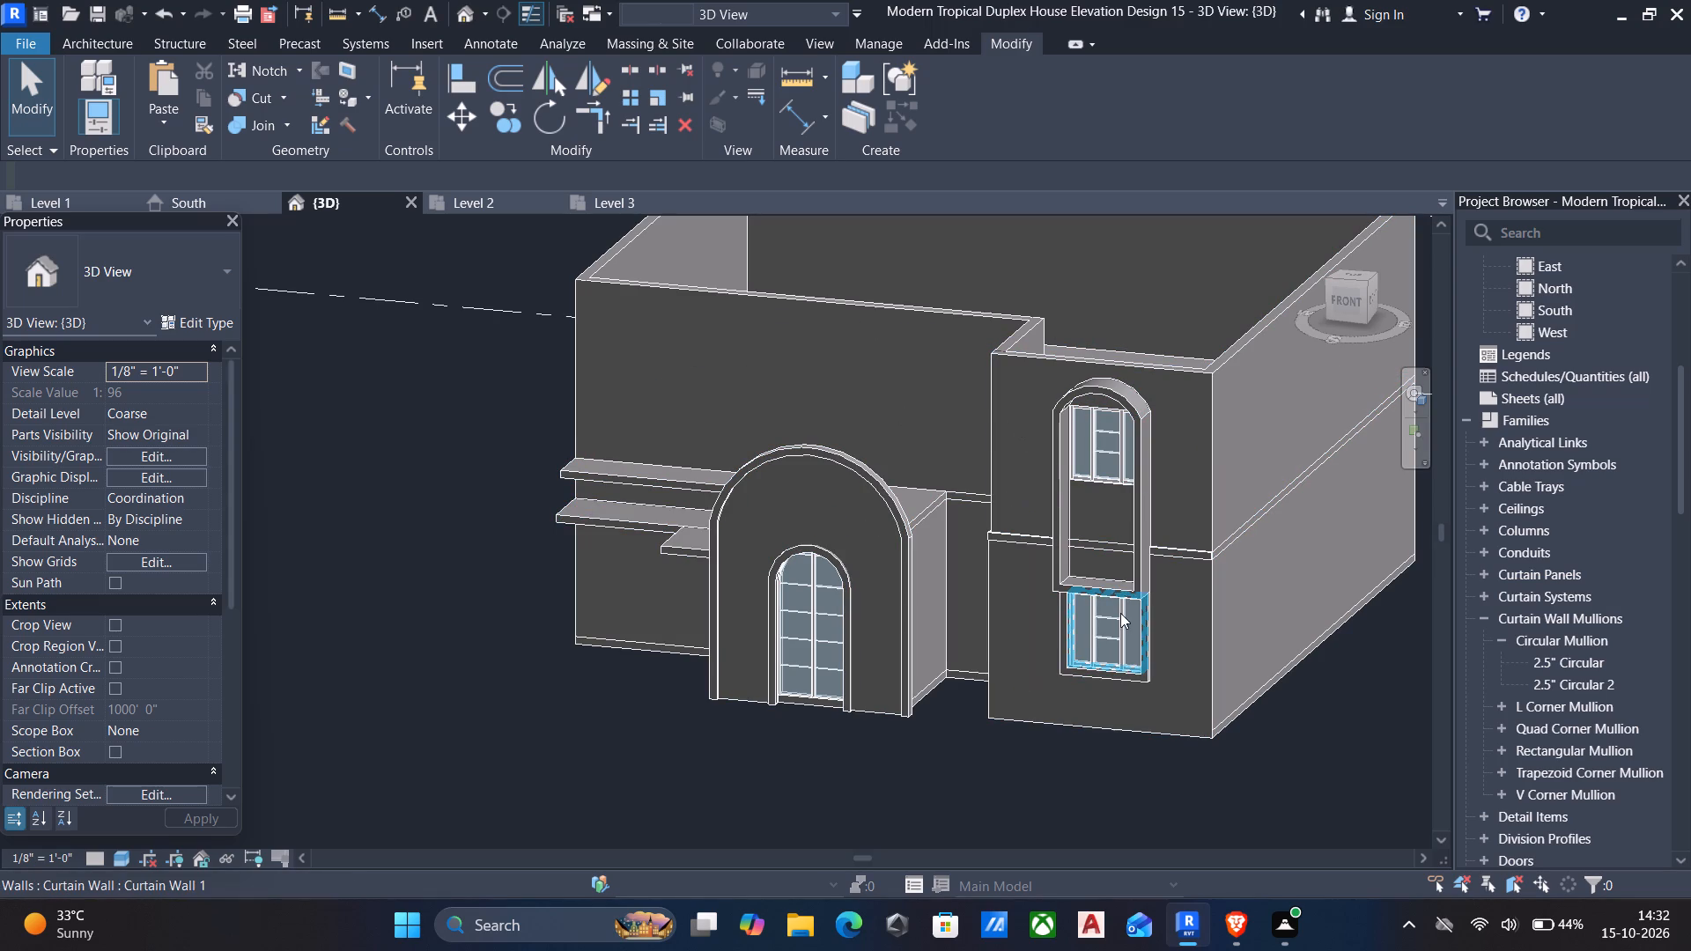
Reopen the in-place generic model and start a solid extrusion on the front face of the bay's upper-storey 9" wall.
{"action": "left_click", "coordinate": [1207, 584]}
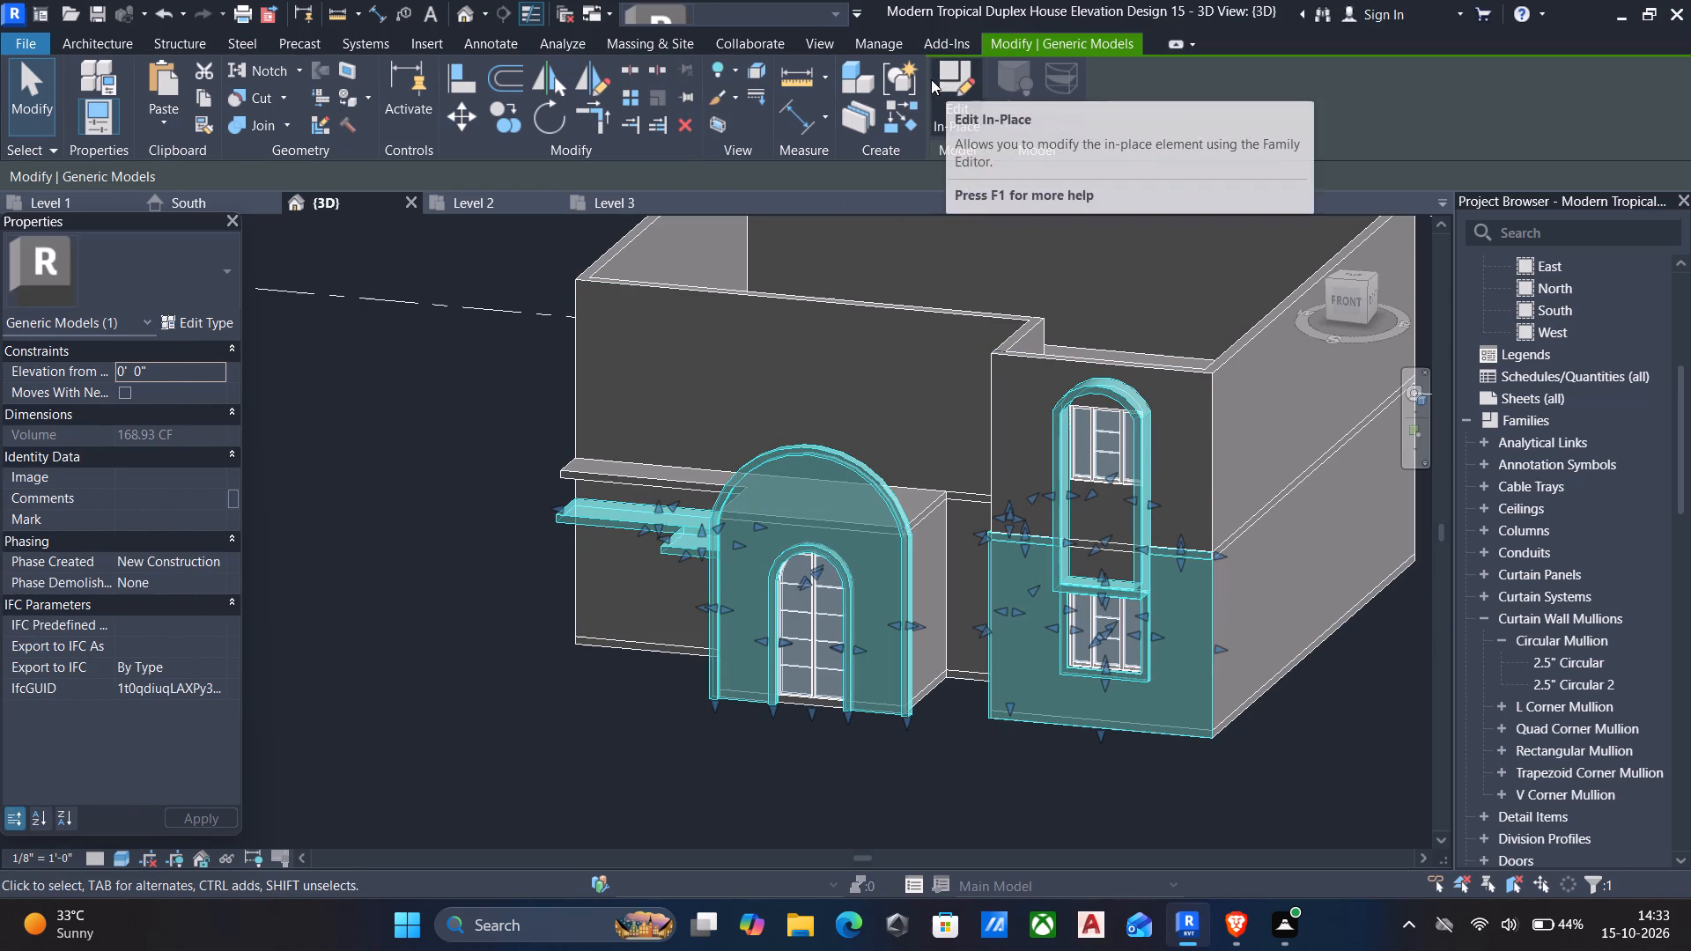
{"action": "left_click", "coordinate": [957, 97]}
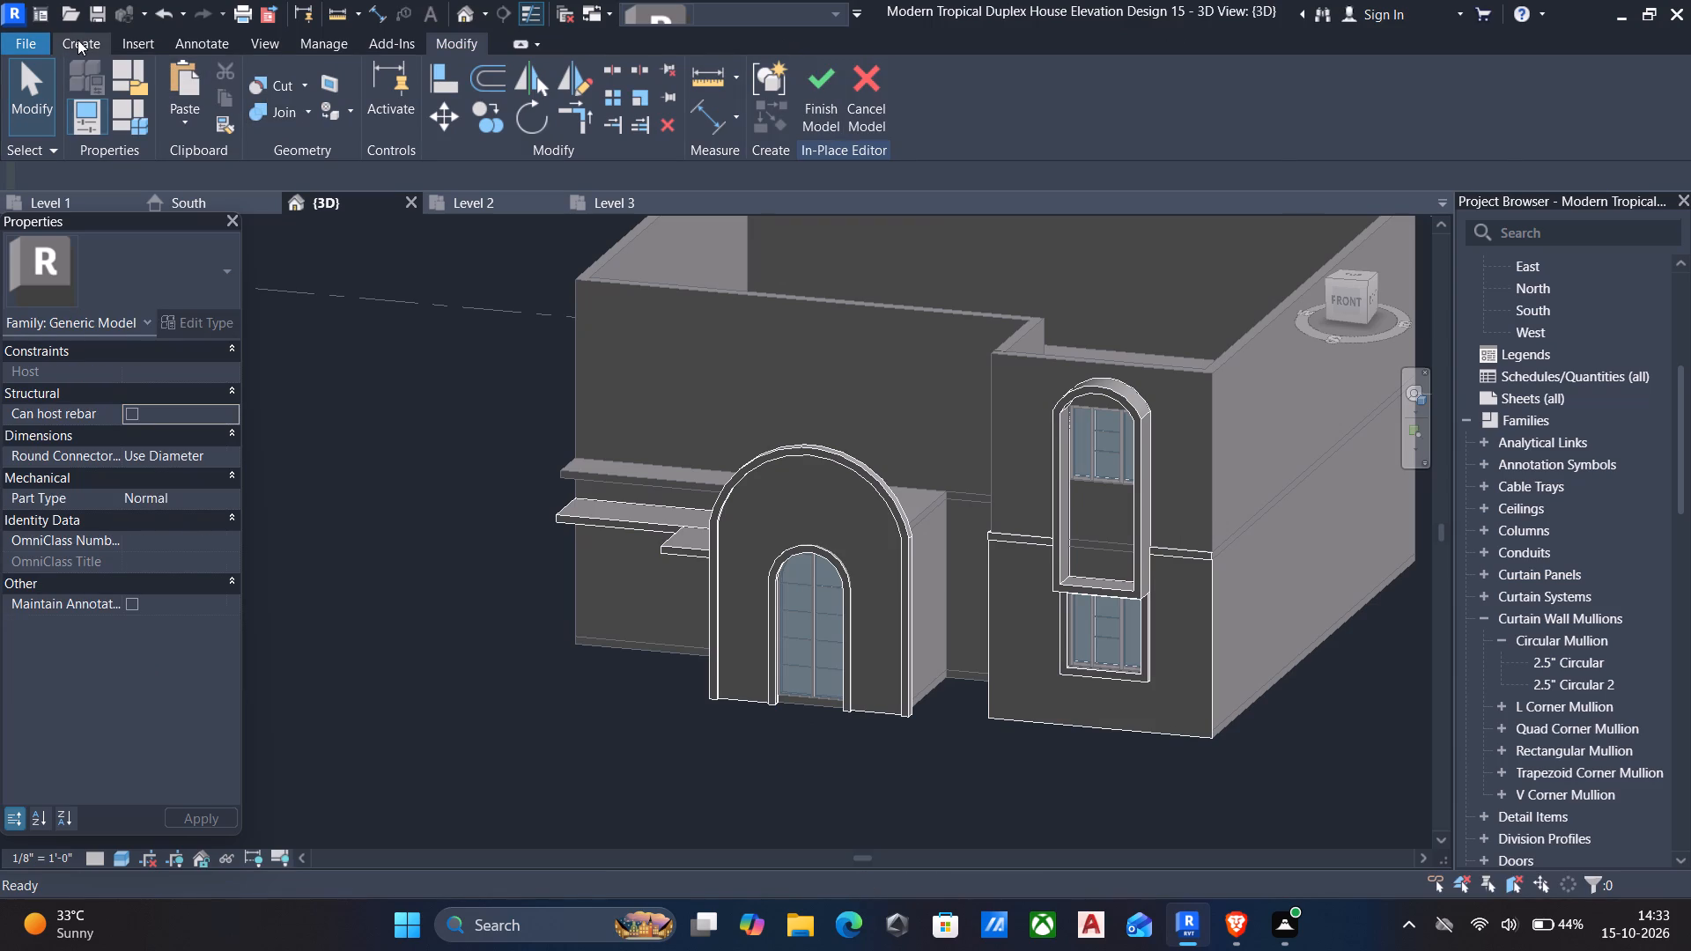
{"action": "left_click", "coordinate": [78, 40]}
{"action": "left_click_drag", "start_coordinate": [186, 80], "coordinate": [154, 53]}
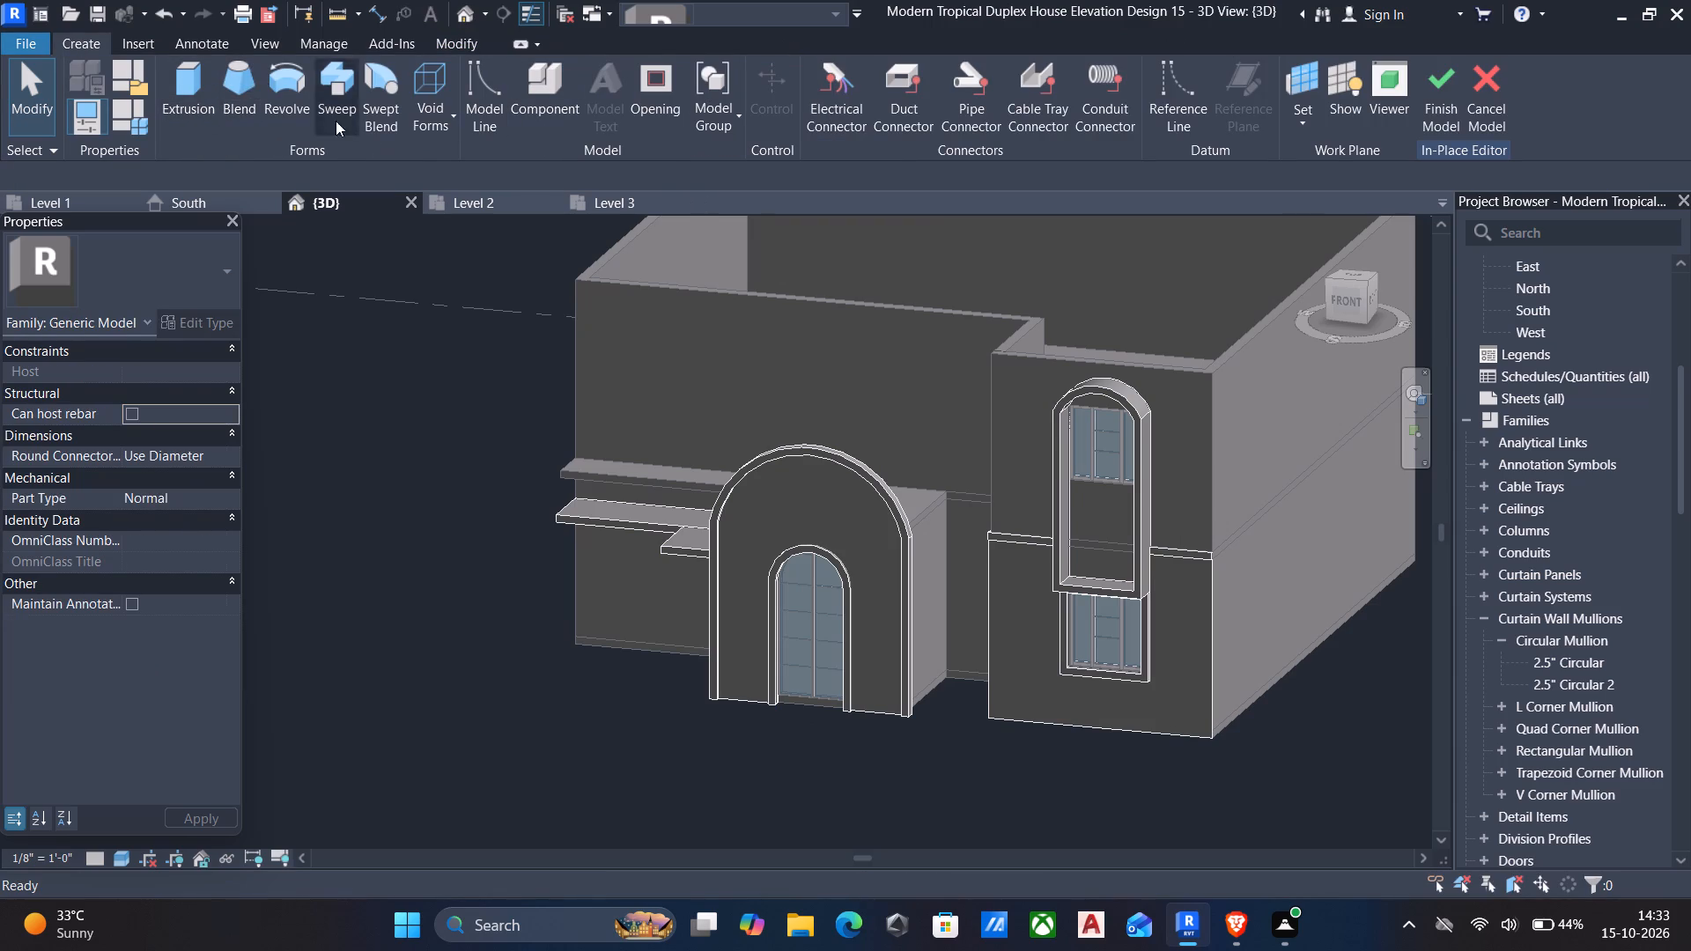
{"action": "left_click", "coordinate": [188, 83]}
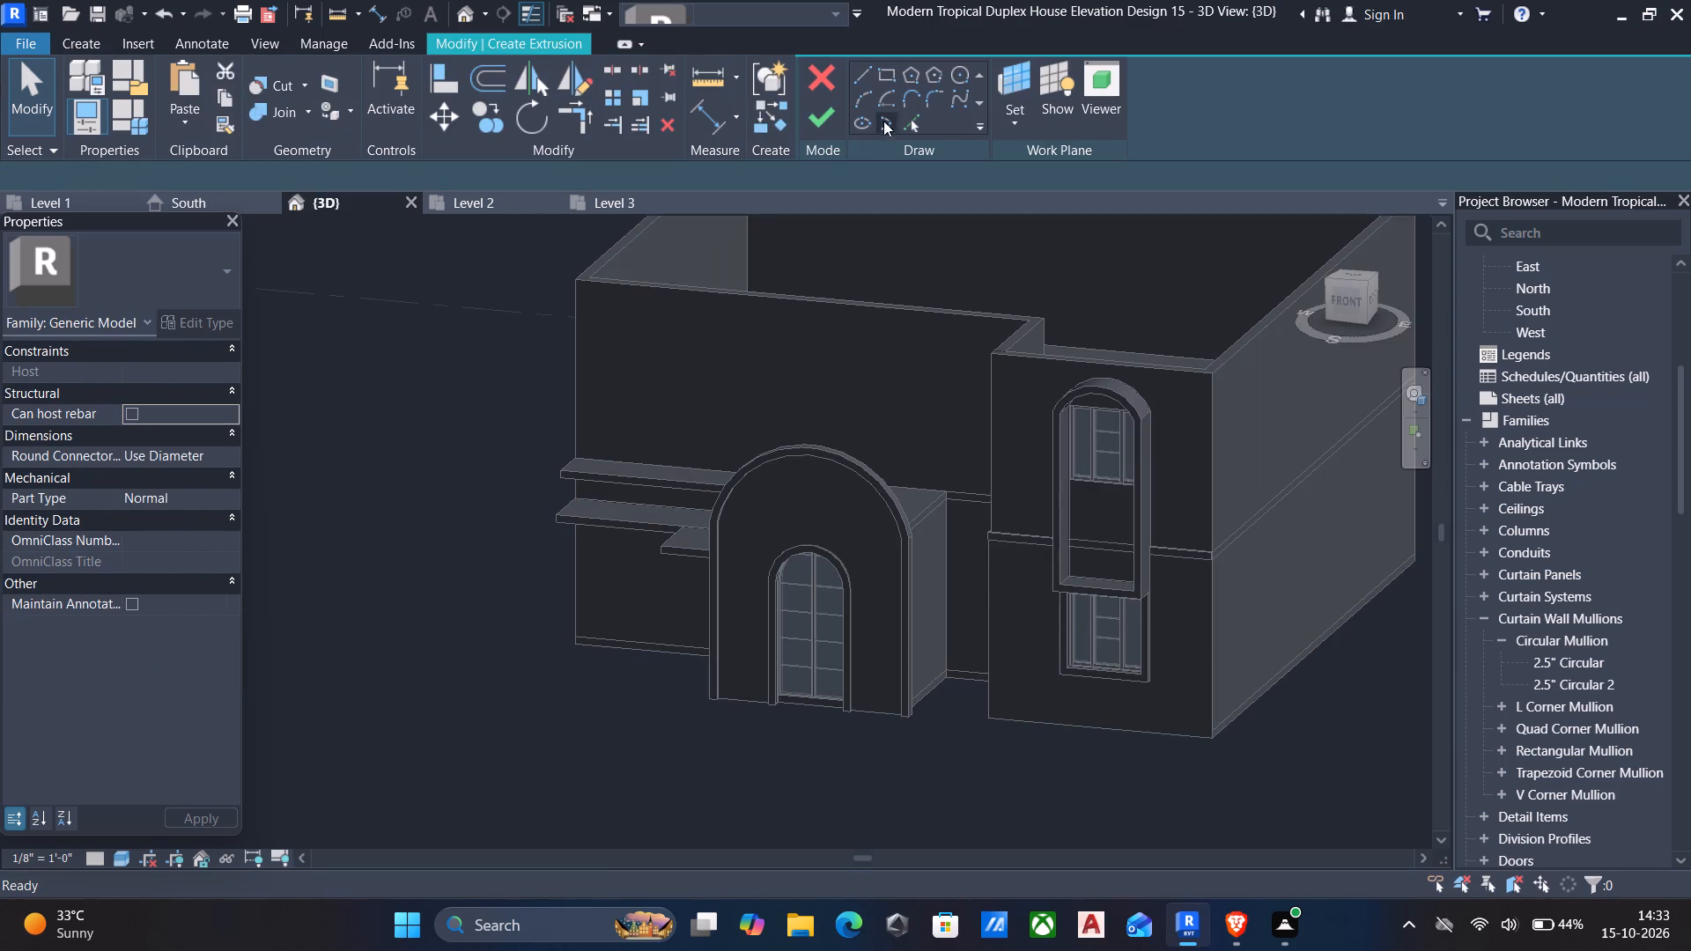
{"action": "left_click", "coordinate": [1018, 117]}
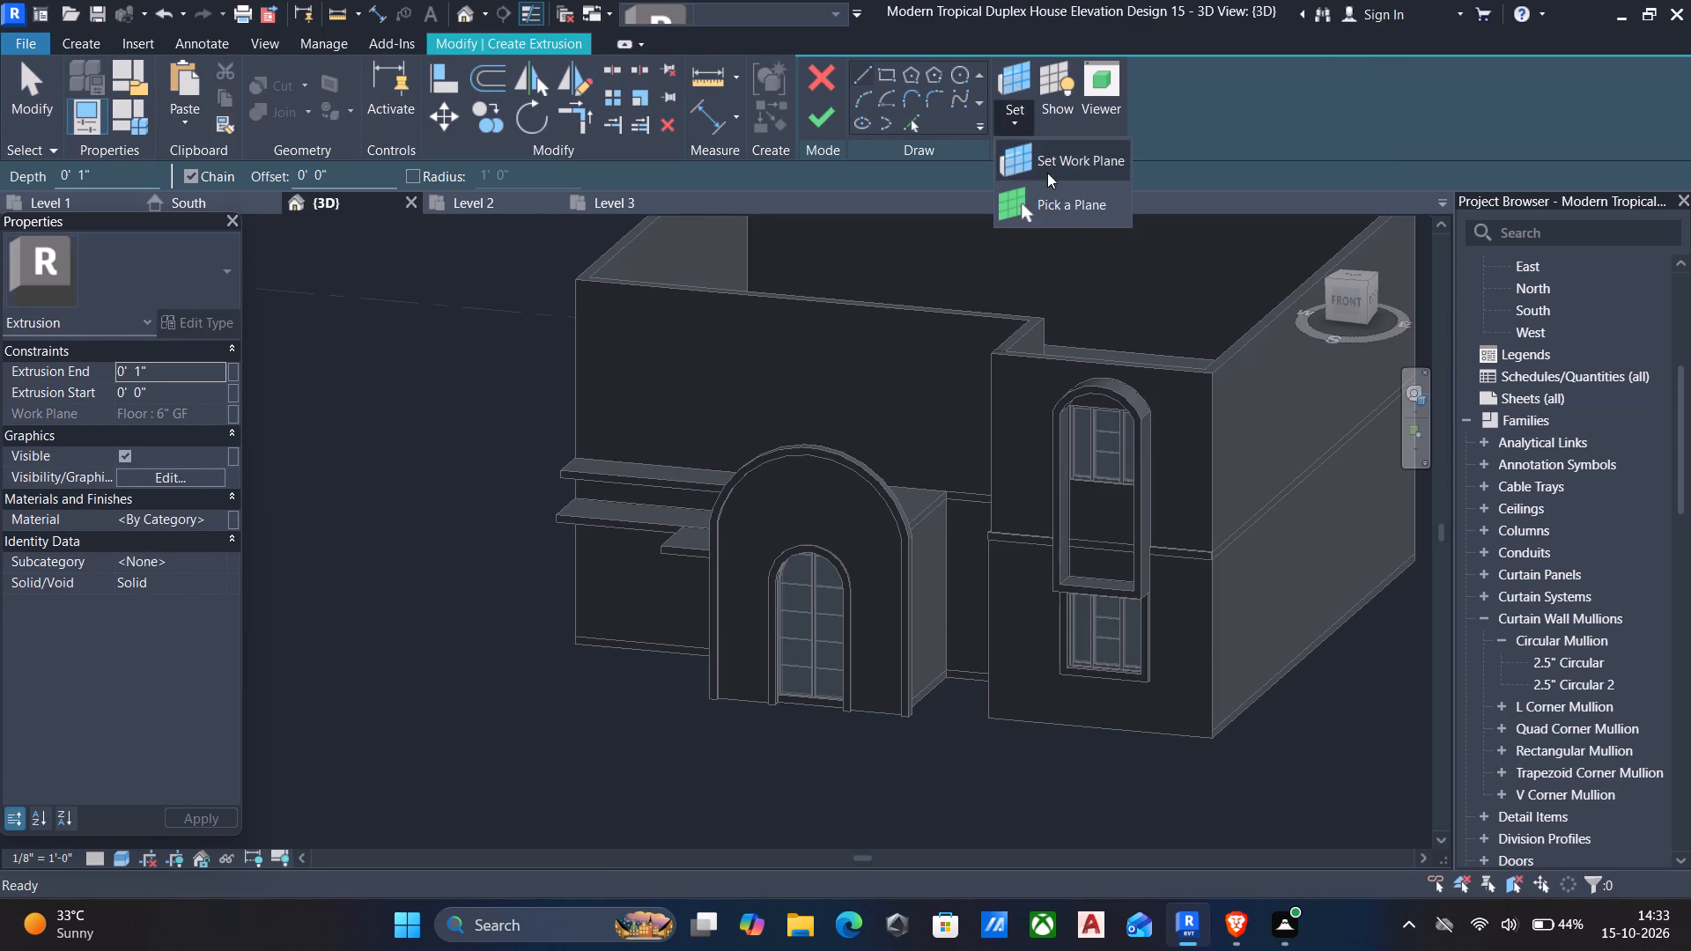
{"action": "left_click", "coordinate": [1060, 203]}
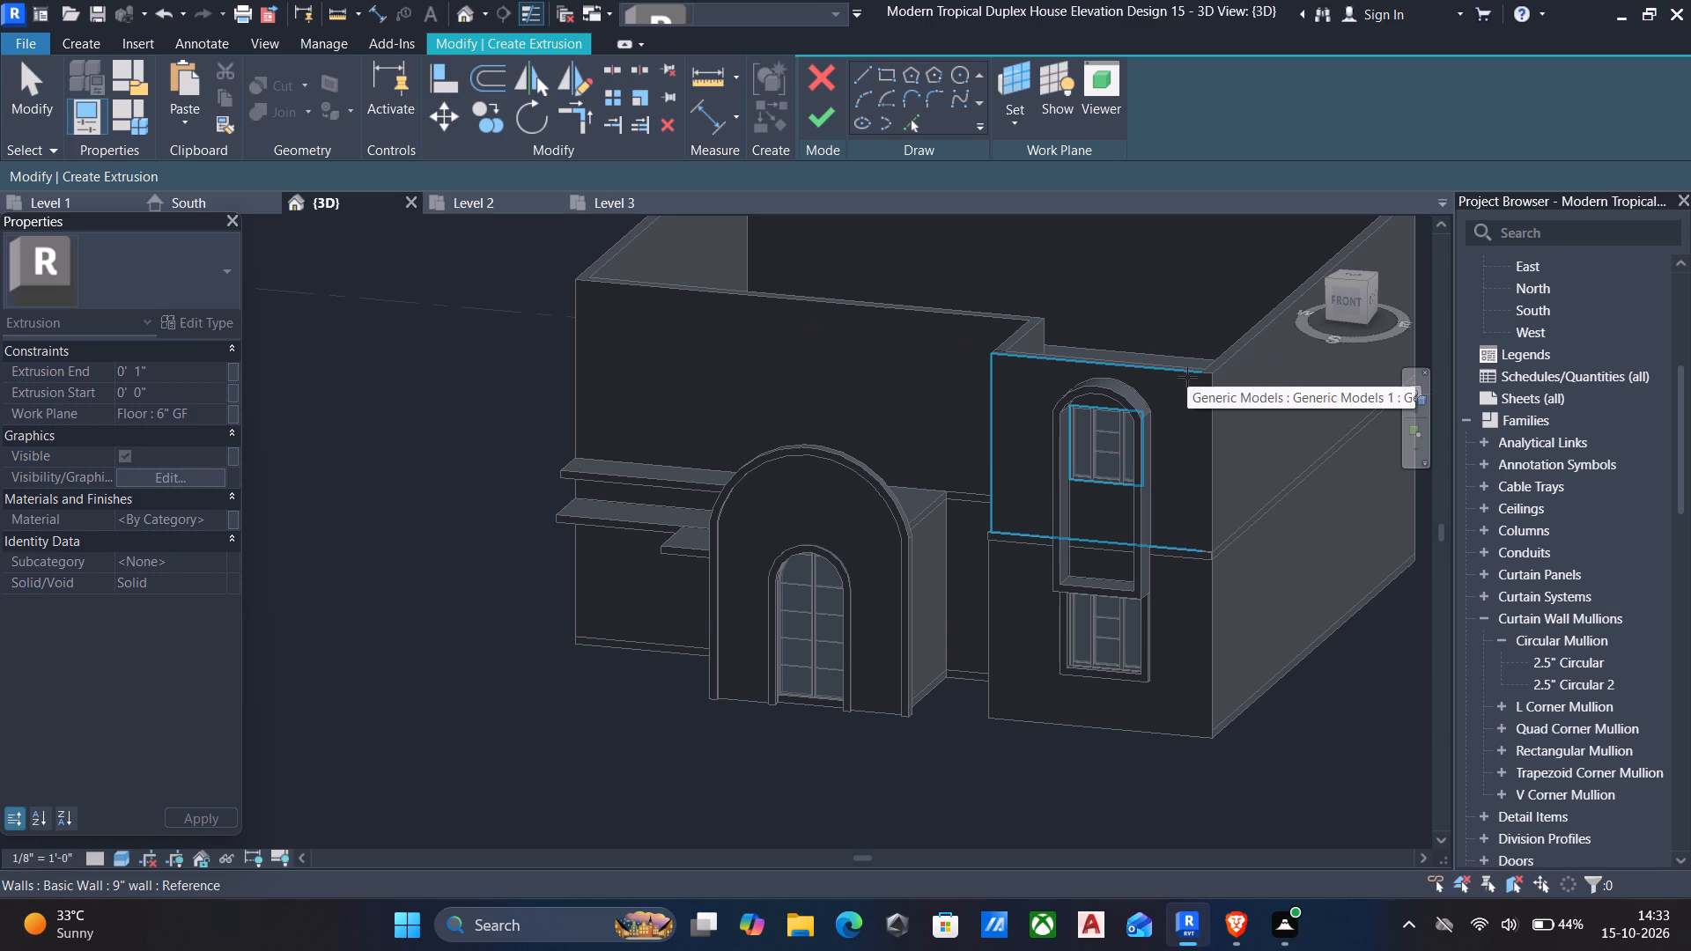
{"action": "left_click", "coordinate": [1187, 377]}
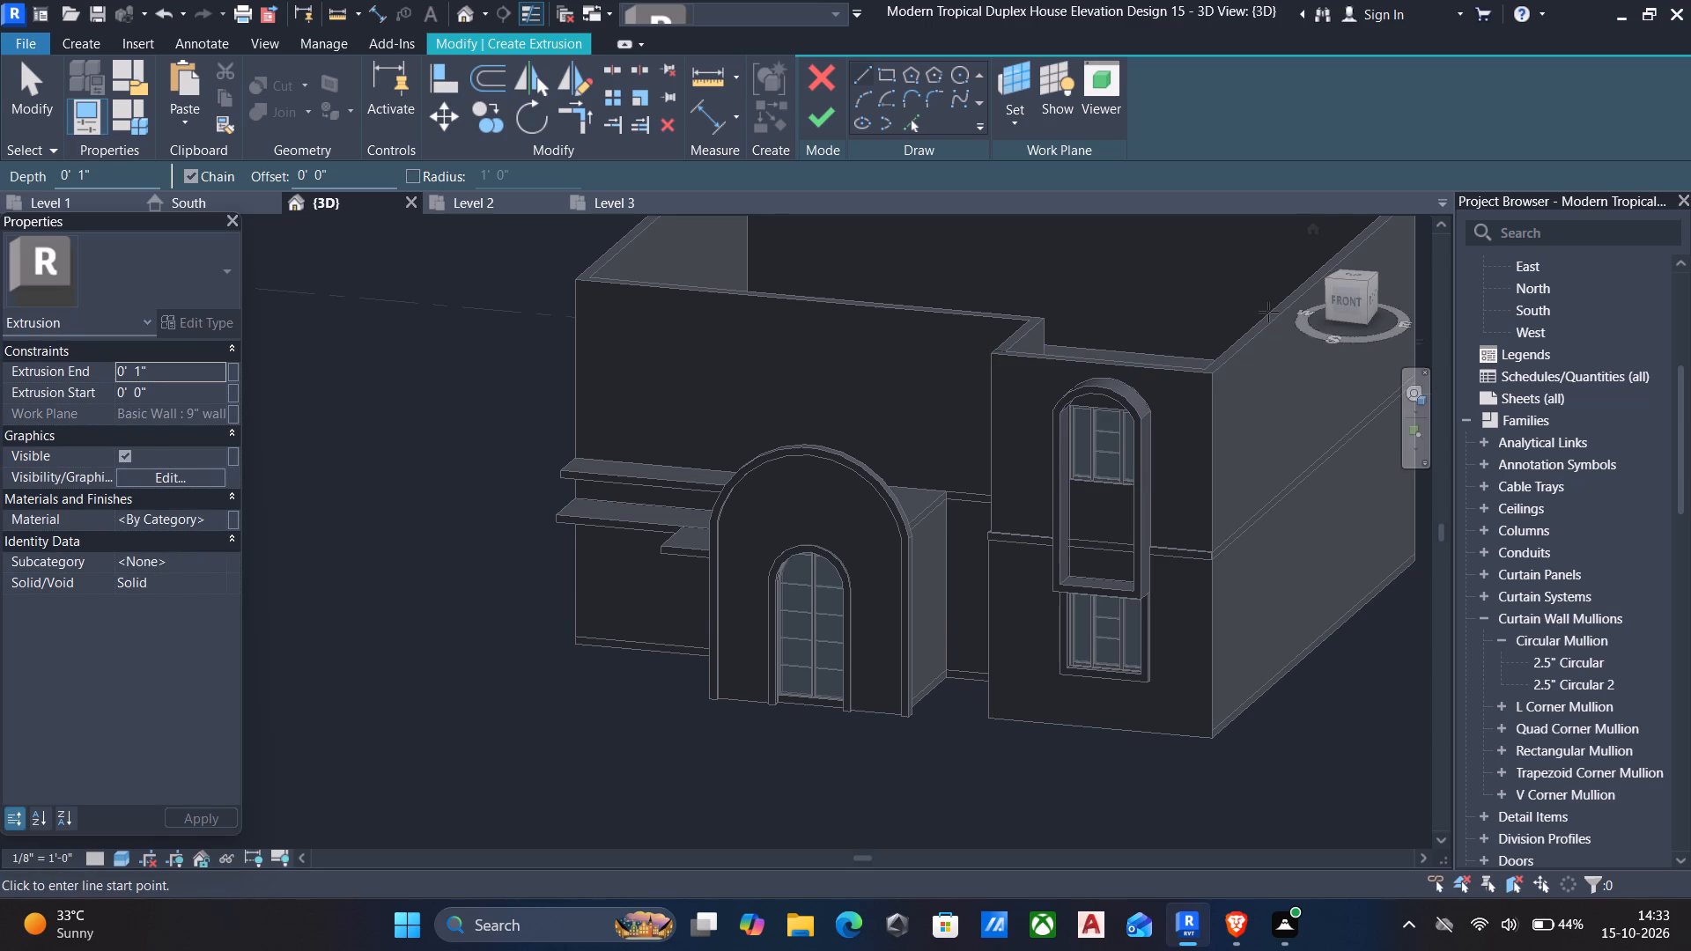
Sketch a 15'-0" by 12'-0" rectangle over the bay's upper front wall, from the wall top down to the floor edge.
{"action": "left_click", "coordinate": [1349, 295]}
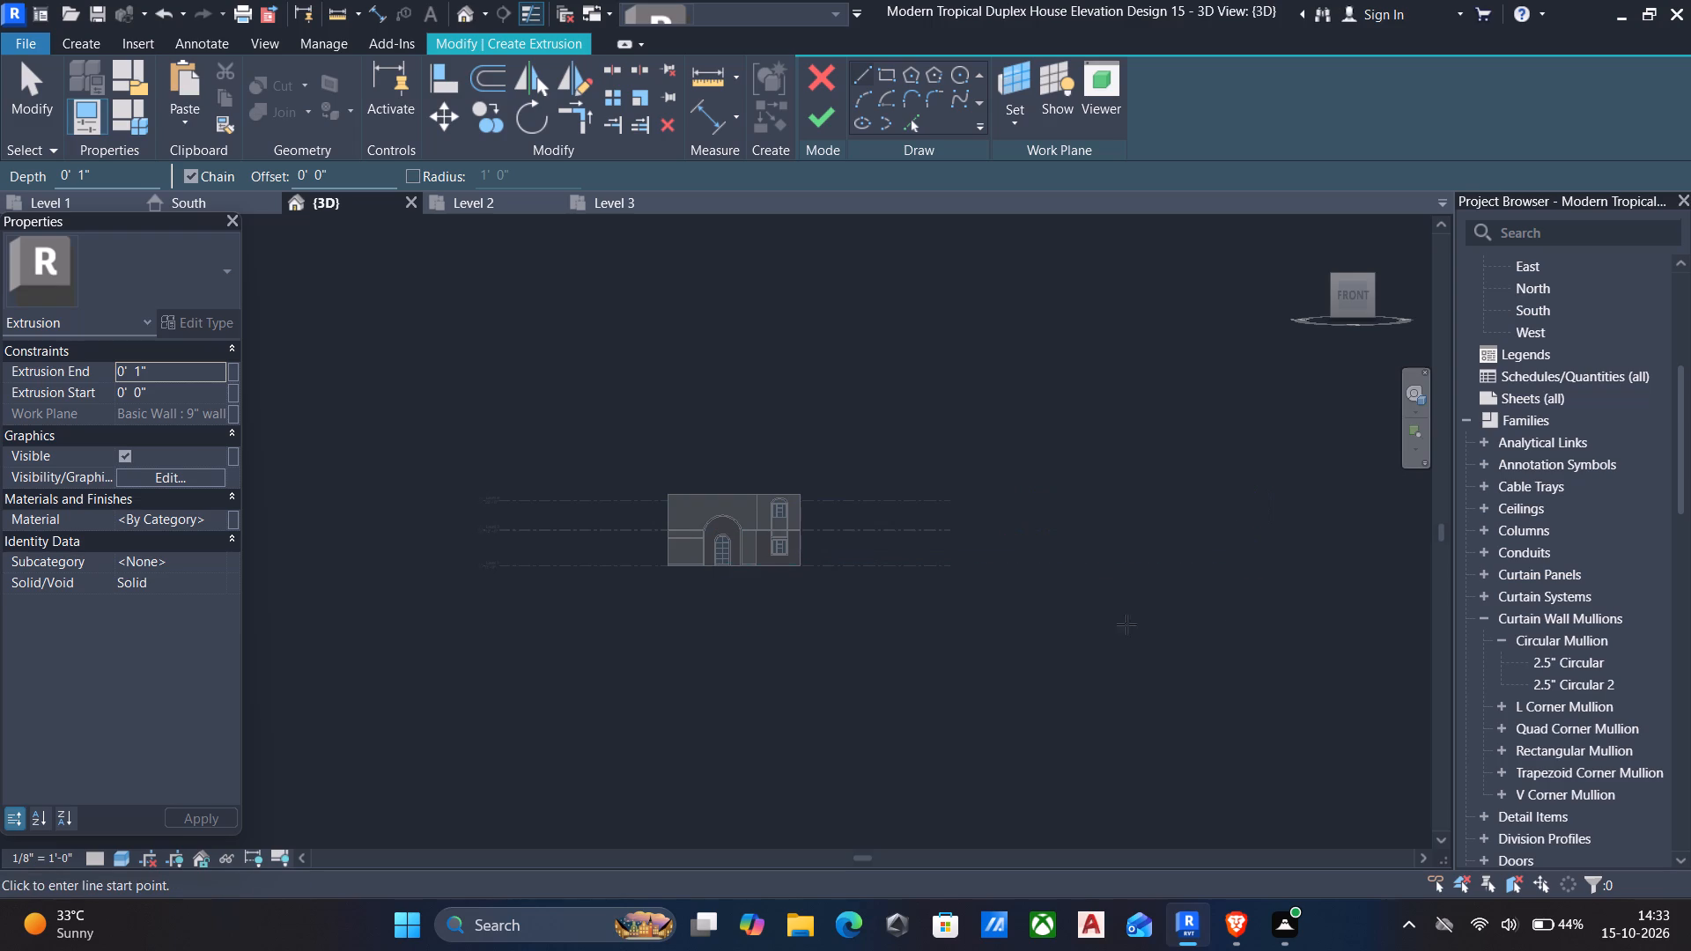
{"action": "middle_click_drag", "start_coordinate": [1017, 654], "coordinate": [1041, 648]}
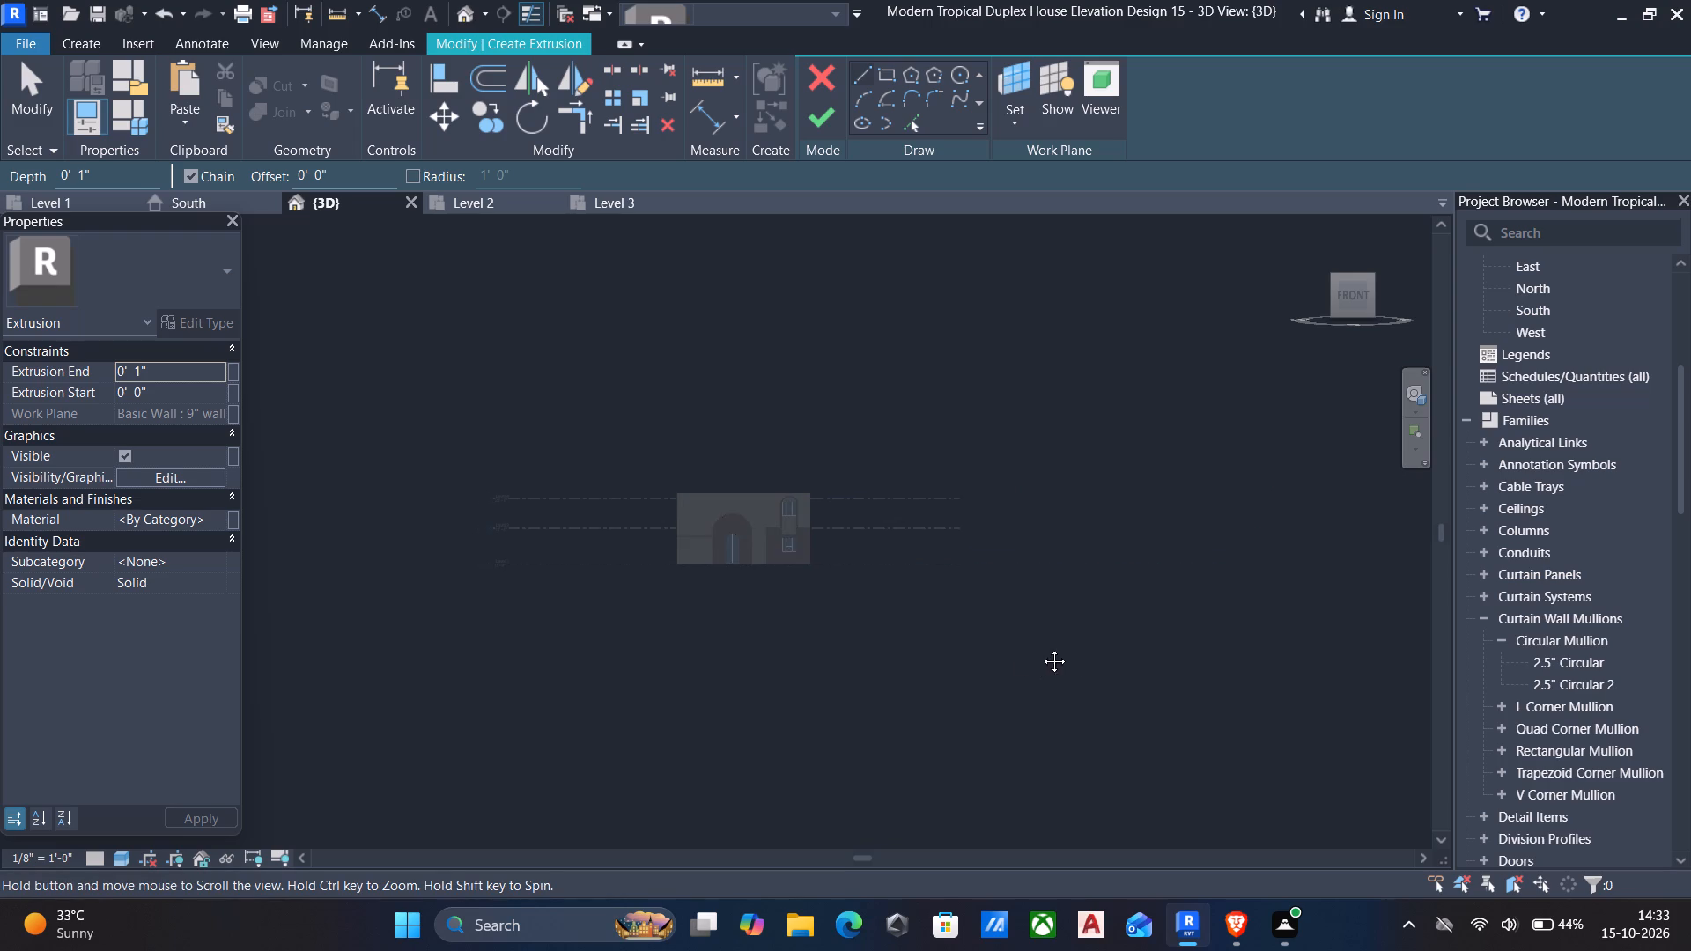
{"action": "middle_click_drag", "start_coordinate": [1041, 648], "coordinate": [1162, 640]}
{"action": "scroll", "coordinate": [967, 556], "scroll_direction": "up", "scroll_amount": 6}
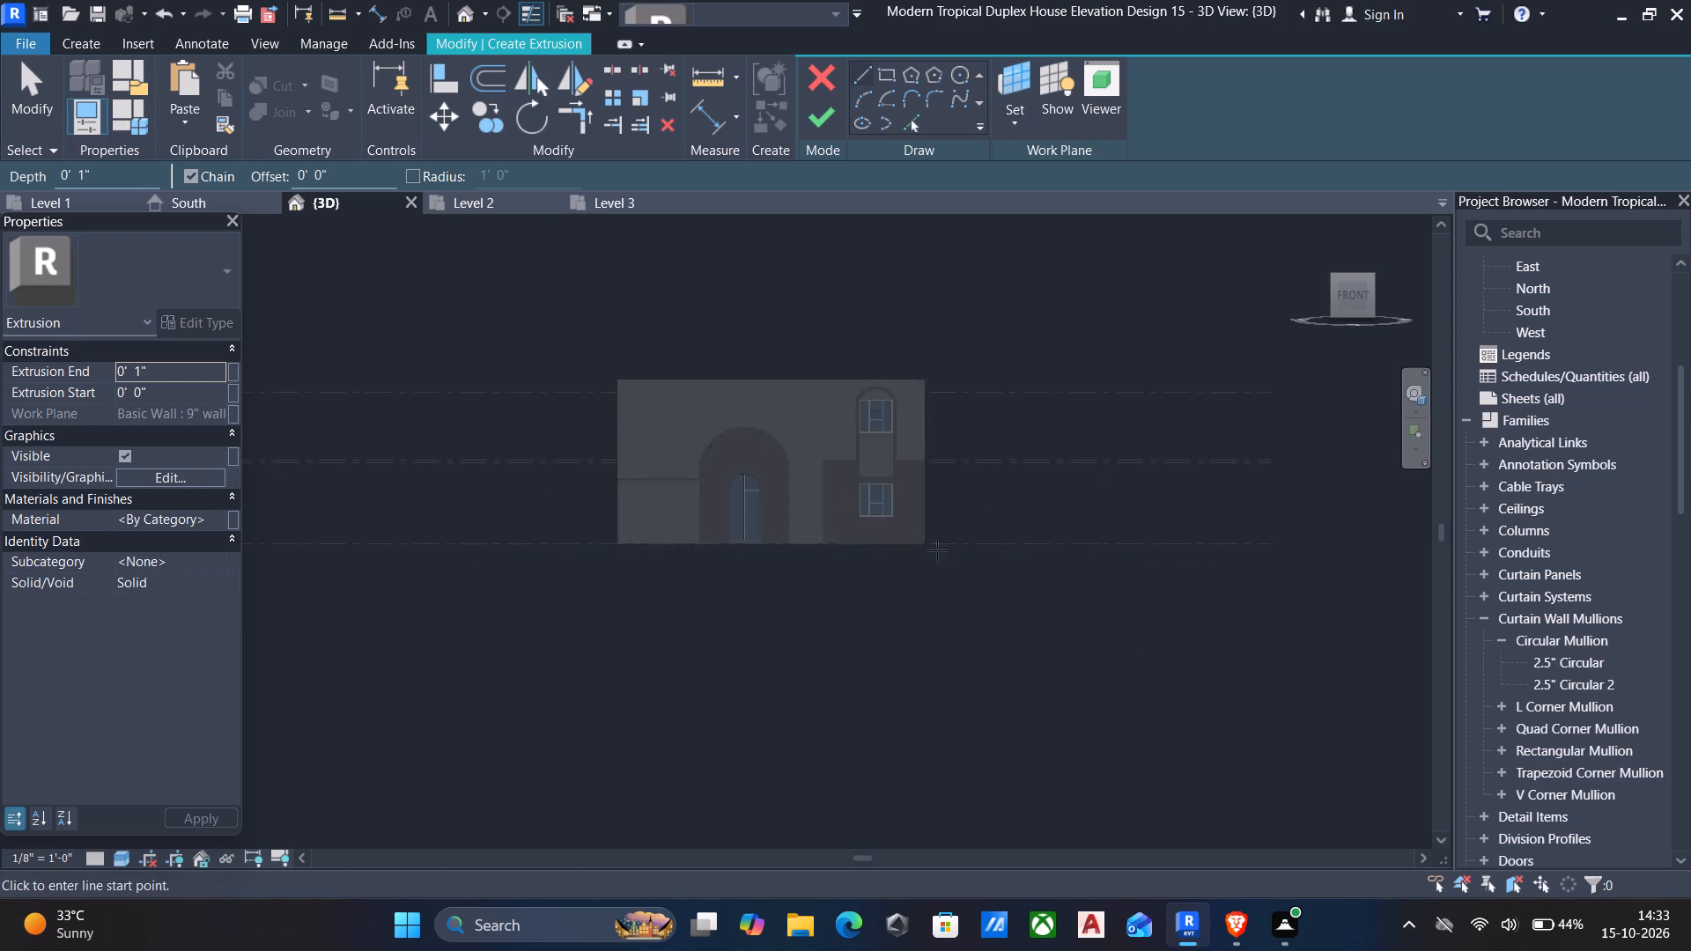
{"action": "scroll", "coordinate": [937, 550], "scroll_direction": "up", "scroll_amount": 1}
{"action": "middle_click_drag", "start_coordinate": [882, 444], "coordinate": [1035, 492]}
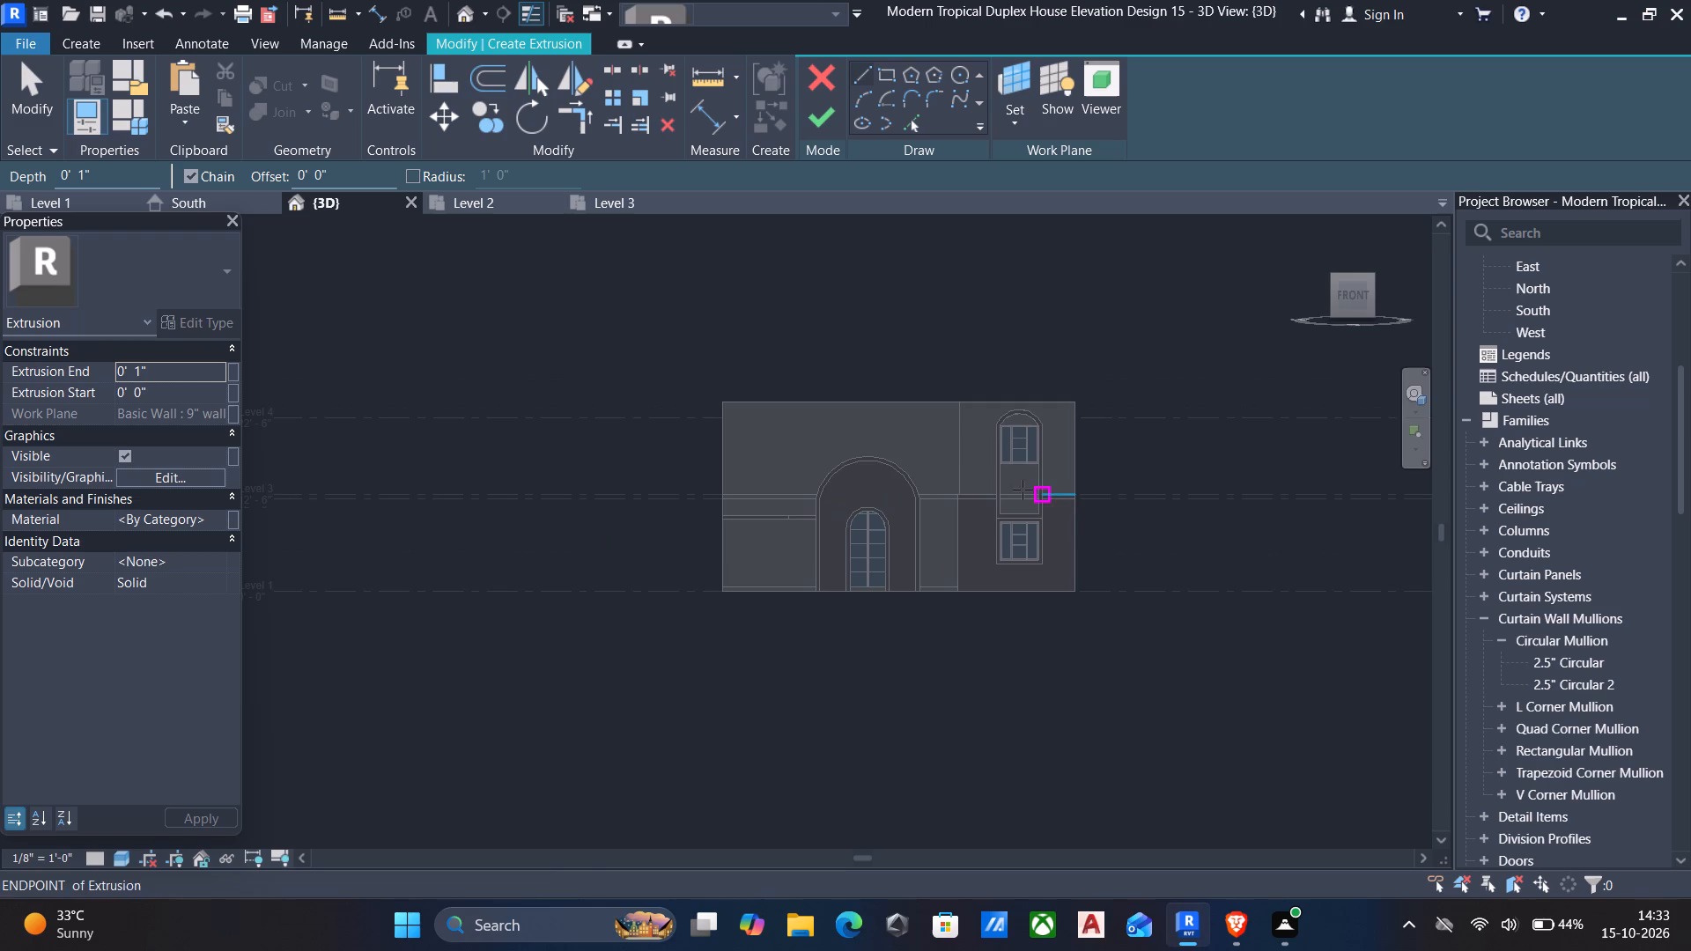
{"action": "scroll", "coordinate": [939, 411], "scroll_direction": "up", "scroll_amount": 1}
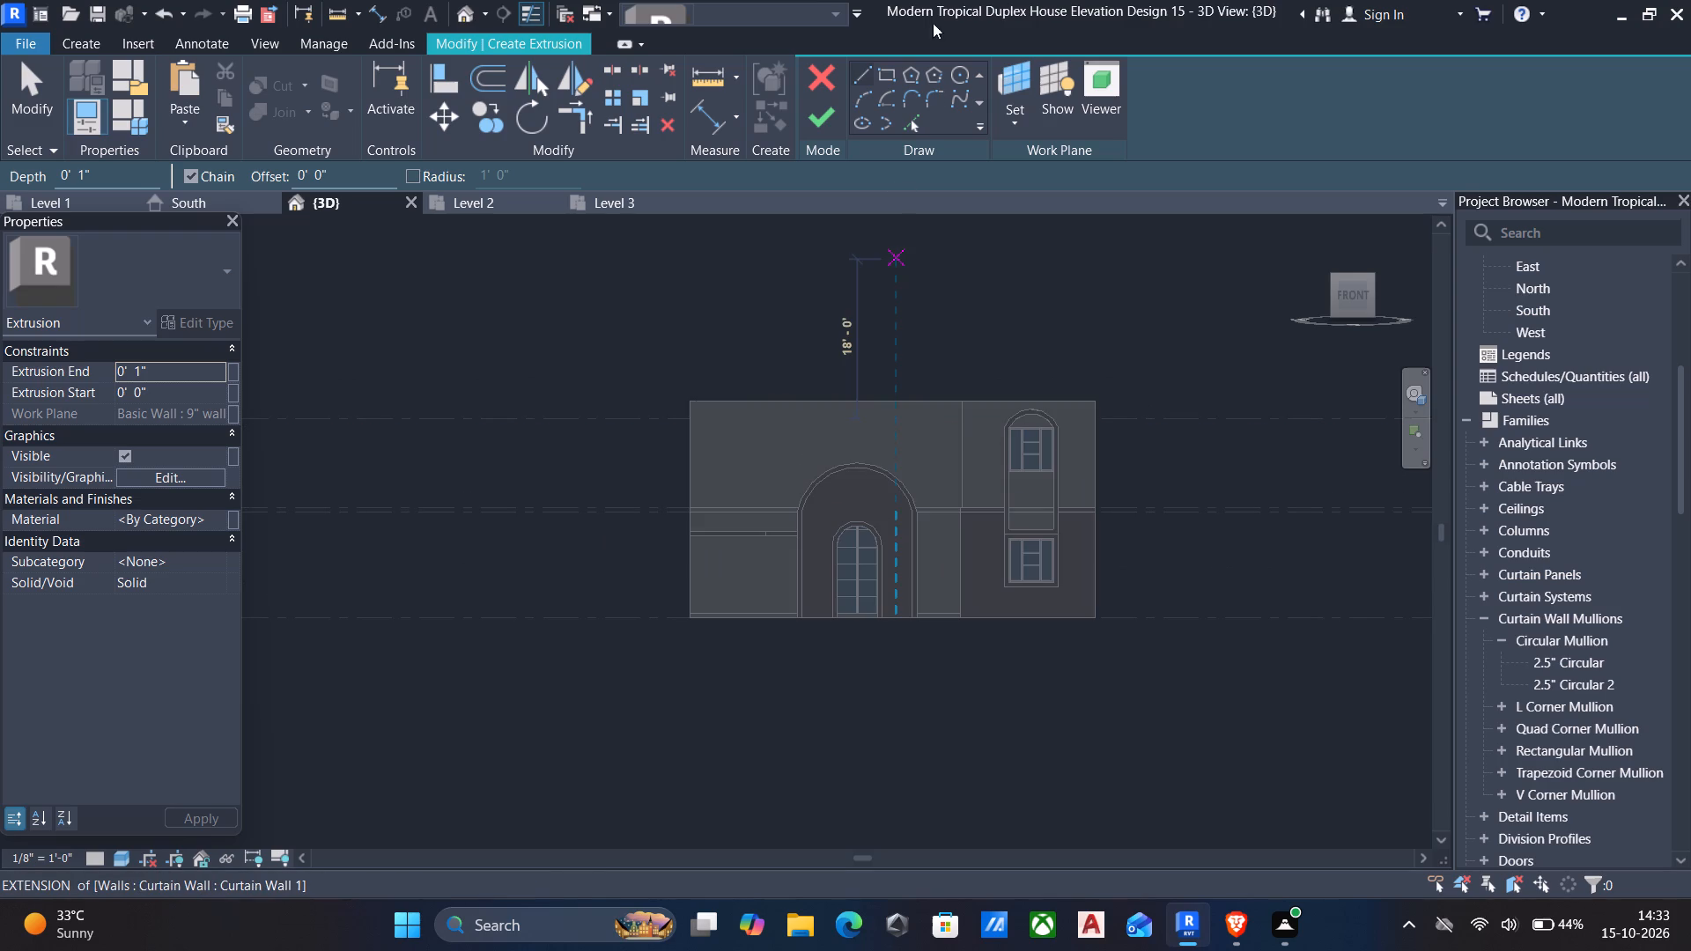
{"action": "left_click", "coordinate": [890, 67]}
{"action": "scroll", "coordinate": [975, 431], "scroll_direction": "up", "scroll_amount": 4}
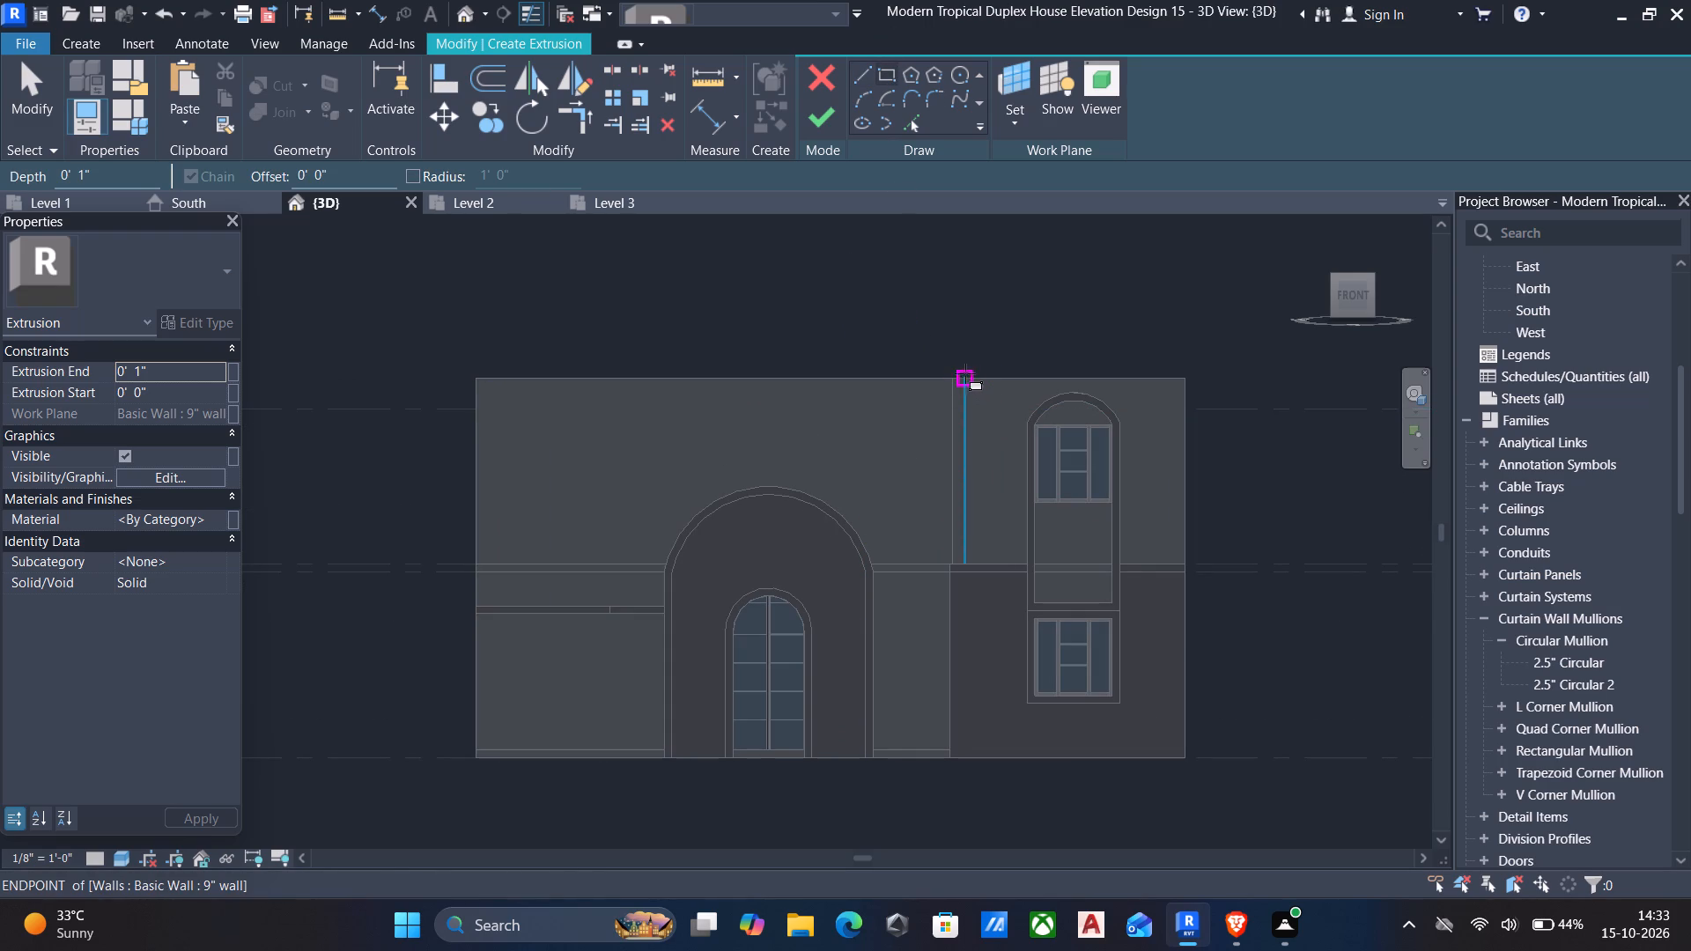
{"action": "left_click", "coordinate": [951, 377]}
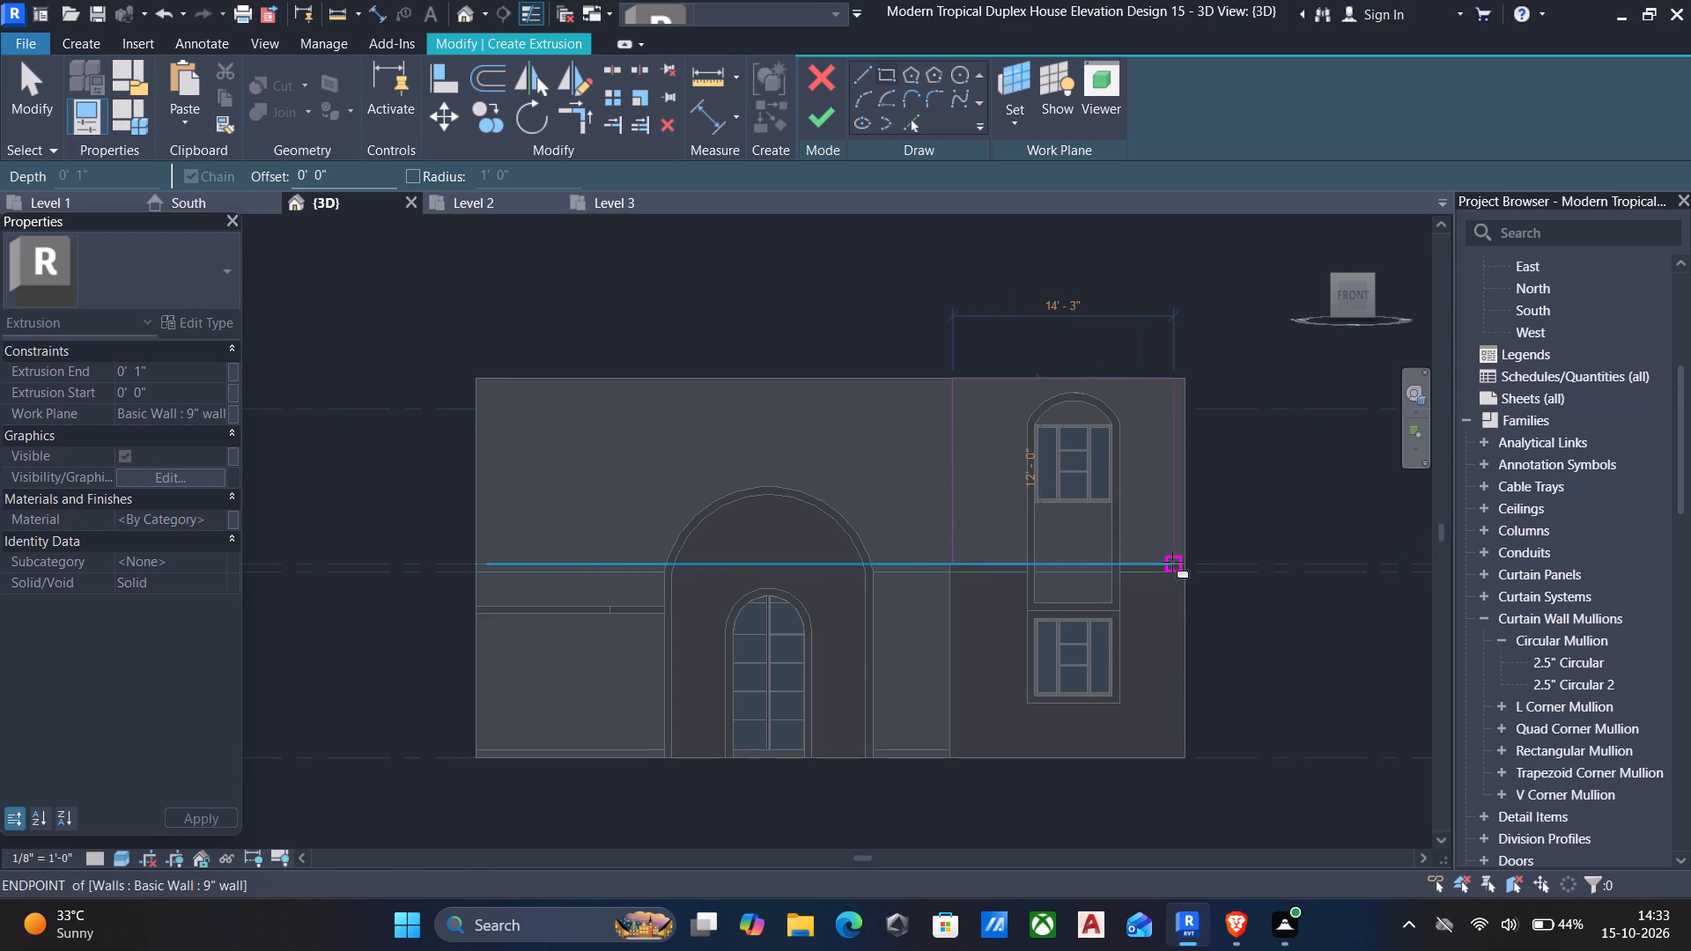
{"action": "scroll", "coordinate": [1183, 558], "scroll_direction": "up", "scroll_amount": 4}
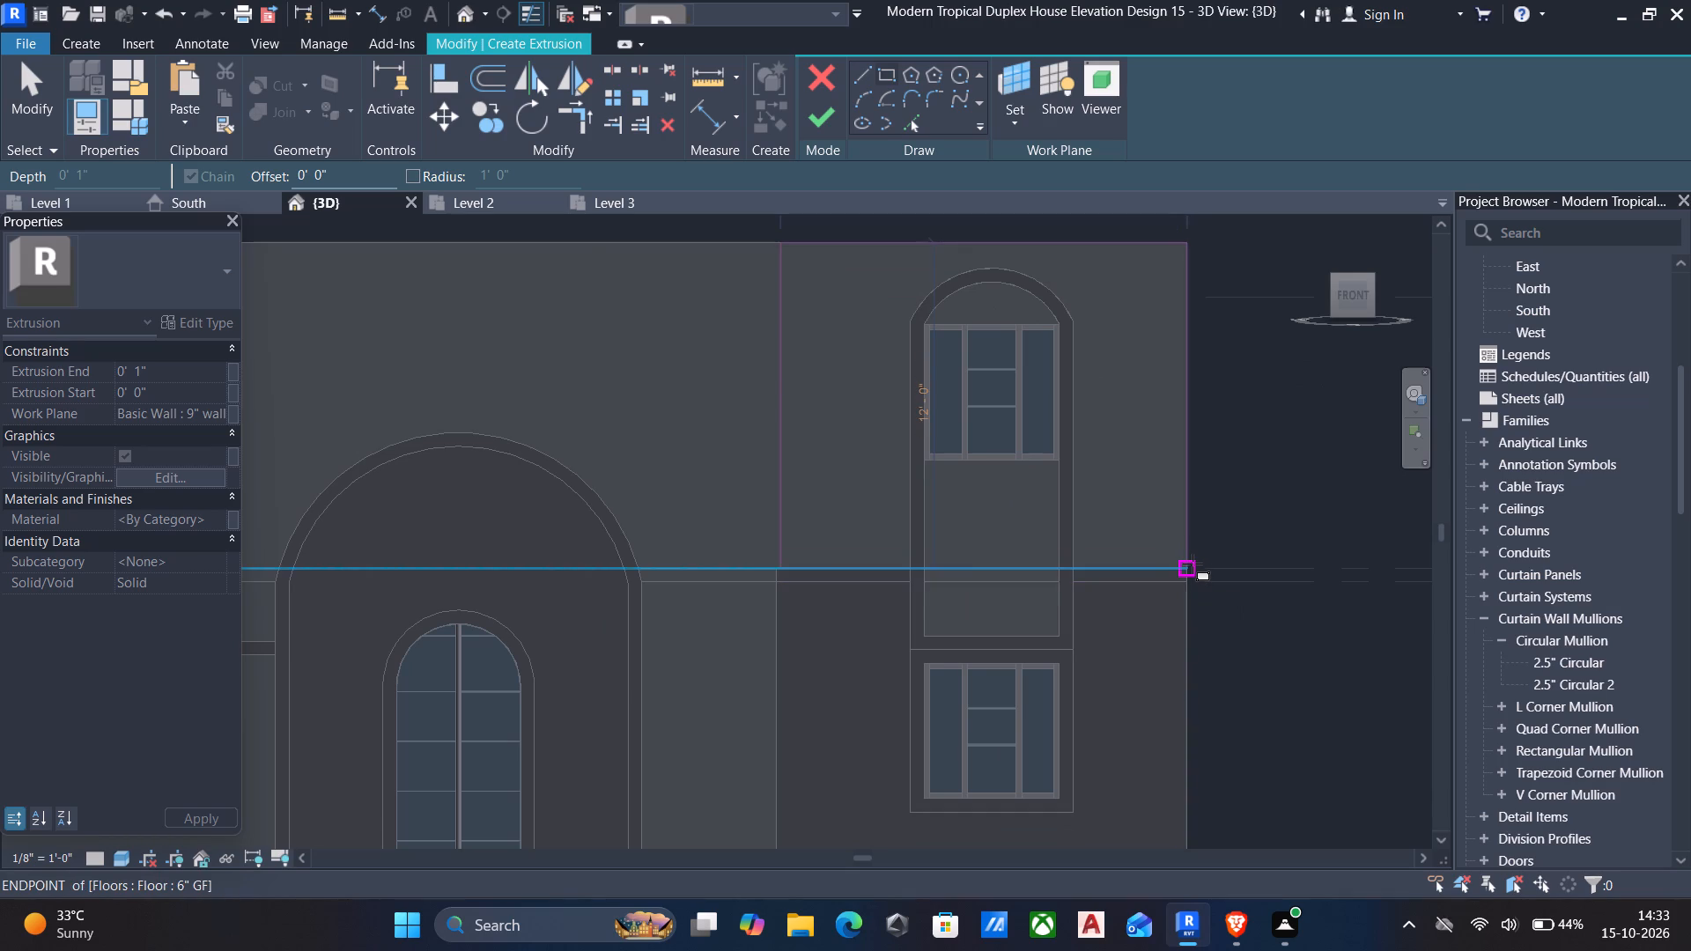
{"action": "left_click", "coordinate": [1193, 564]}
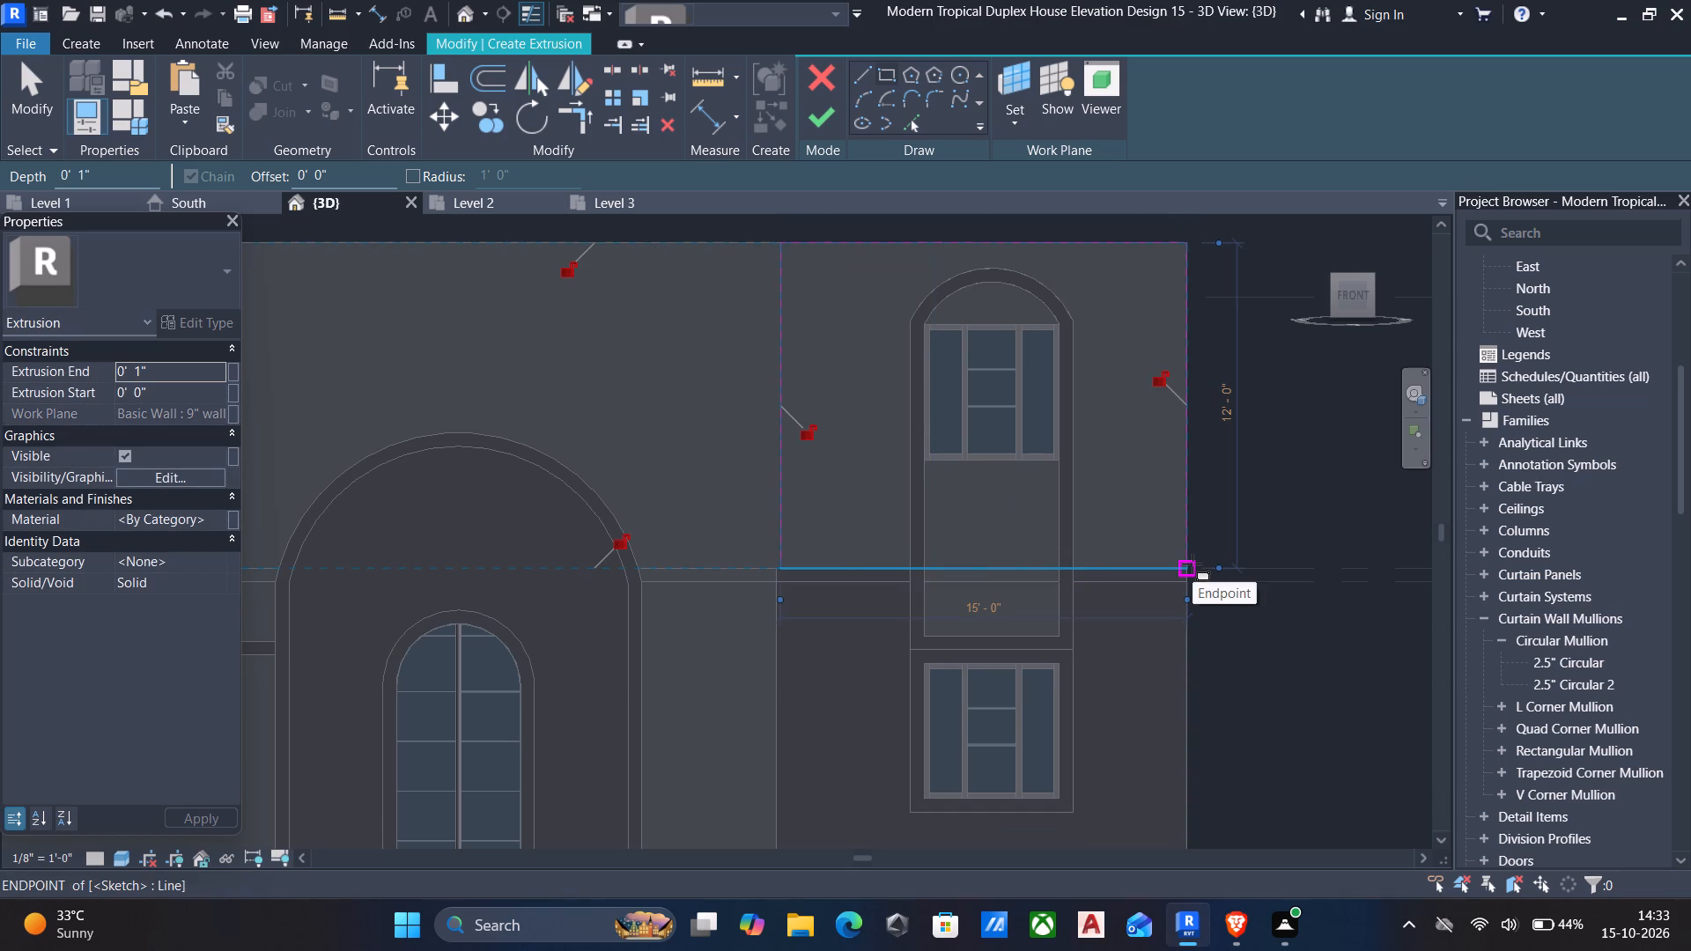
{"action": "key", "text": "Escape"}
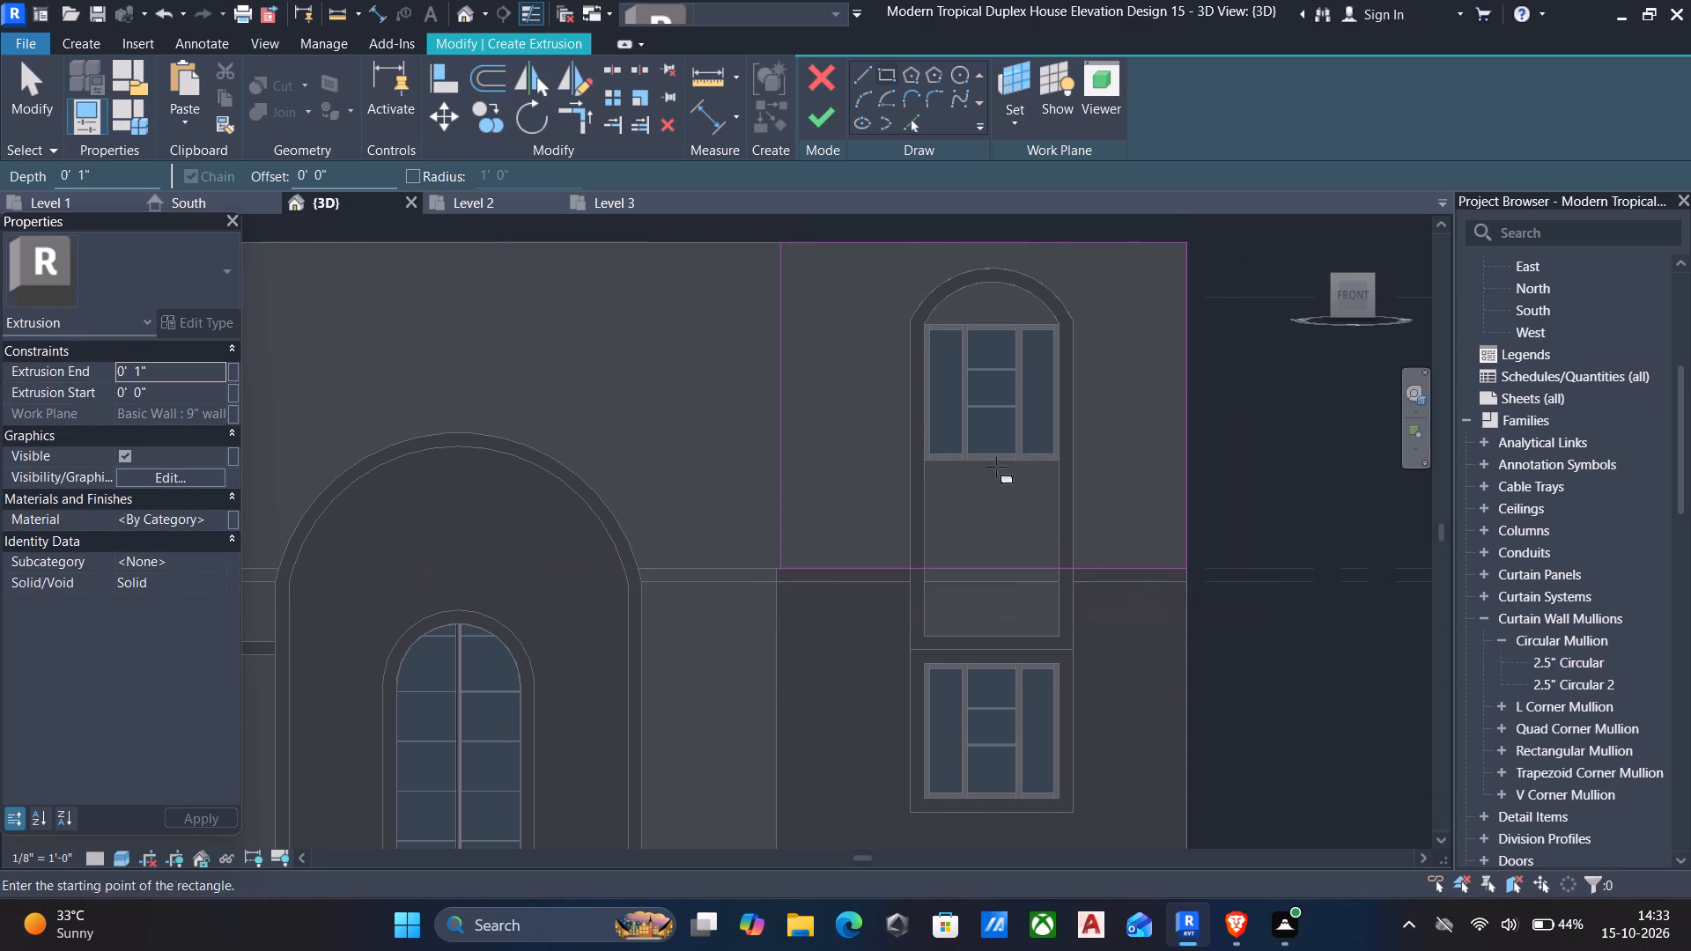
Add the outer arc and both vertical outer edges of the upper window surround to the extrusion sketch.
{"action": "left_click", "coordinate": [912, 128]}
{"action": "left_click", "coordinate": [958, 273]}
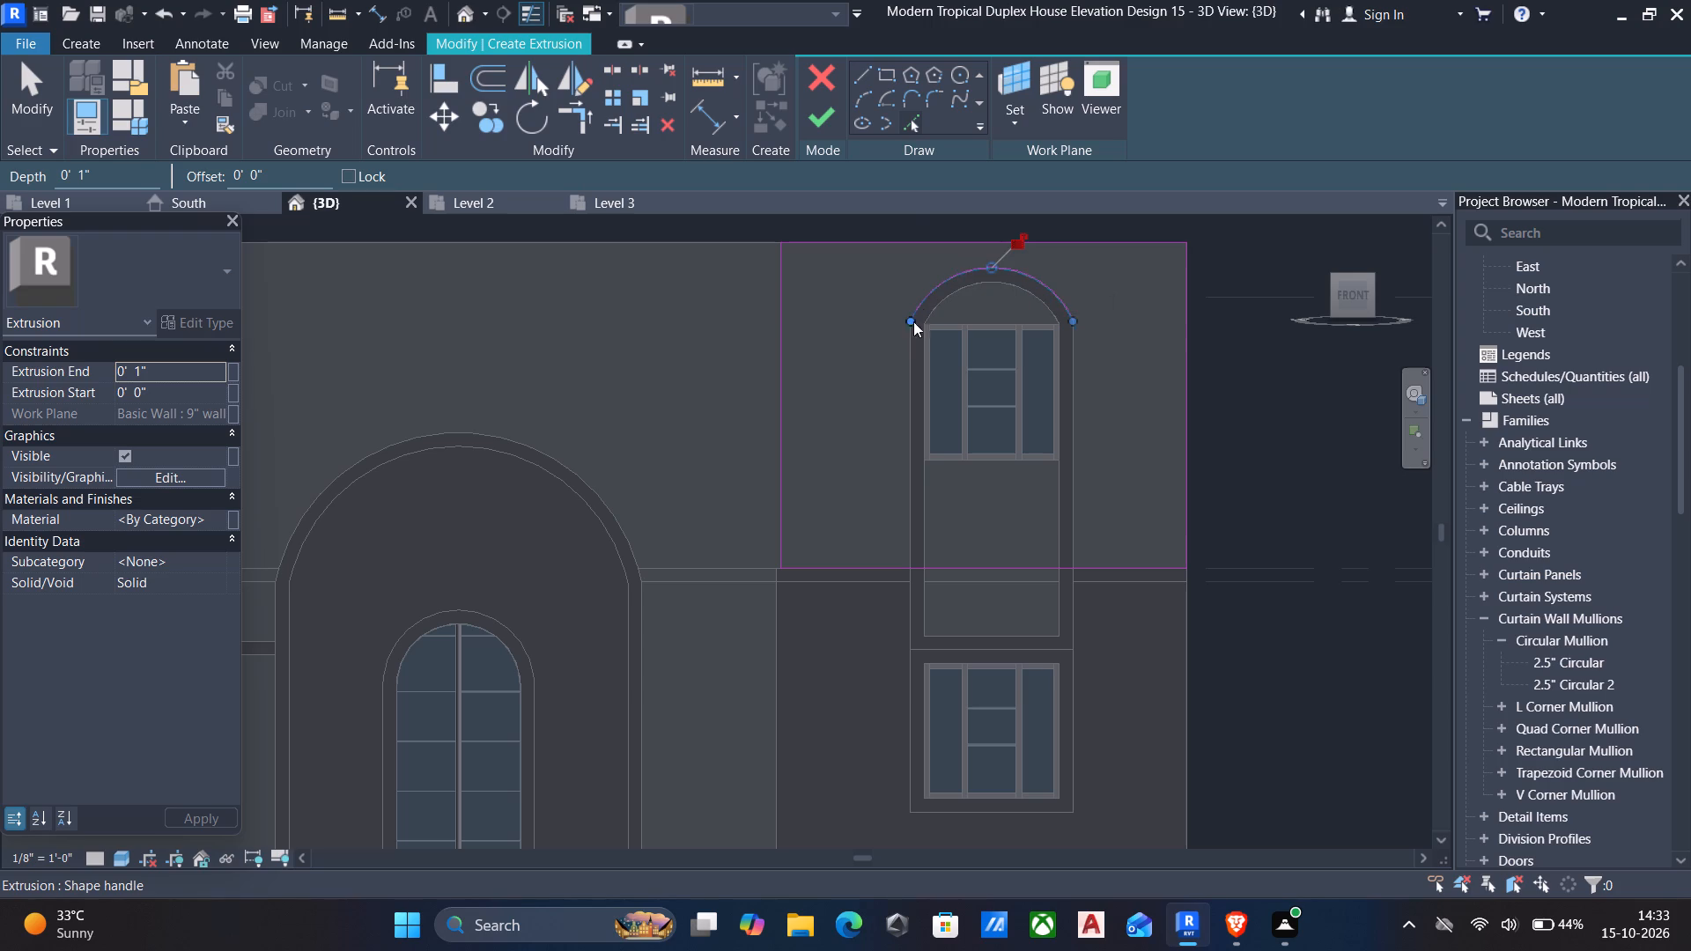
{"action": "left_click", "coordinate": [910, 368]}
{"action": "left_click", "coordinate": [1075, 406]}
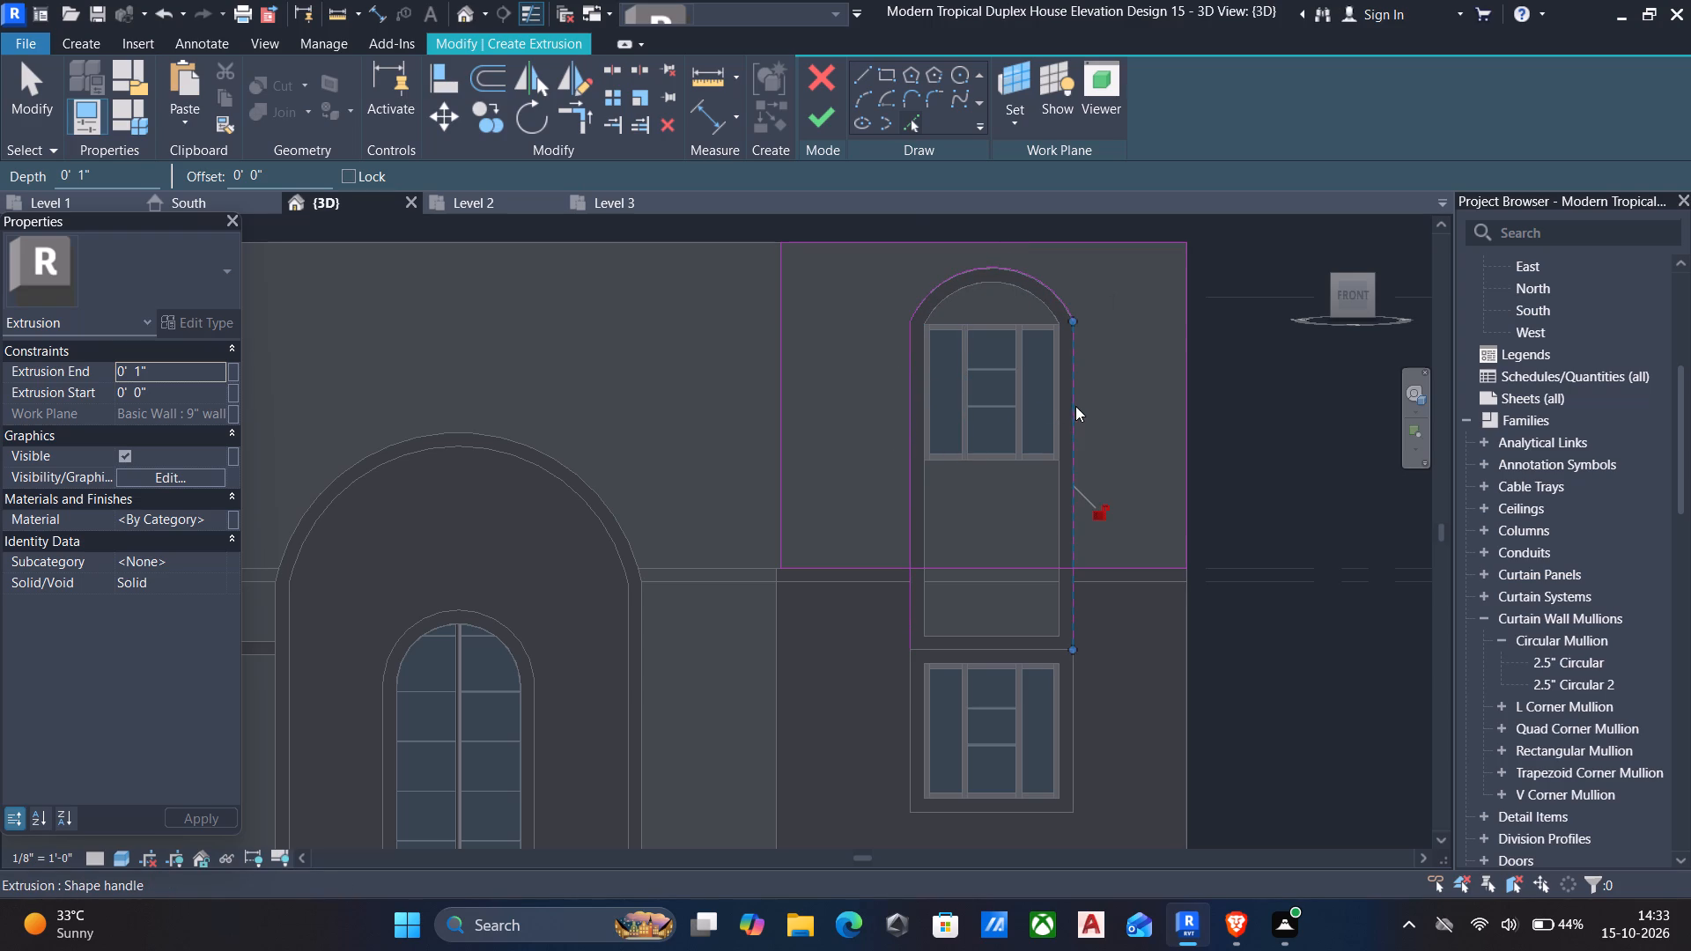
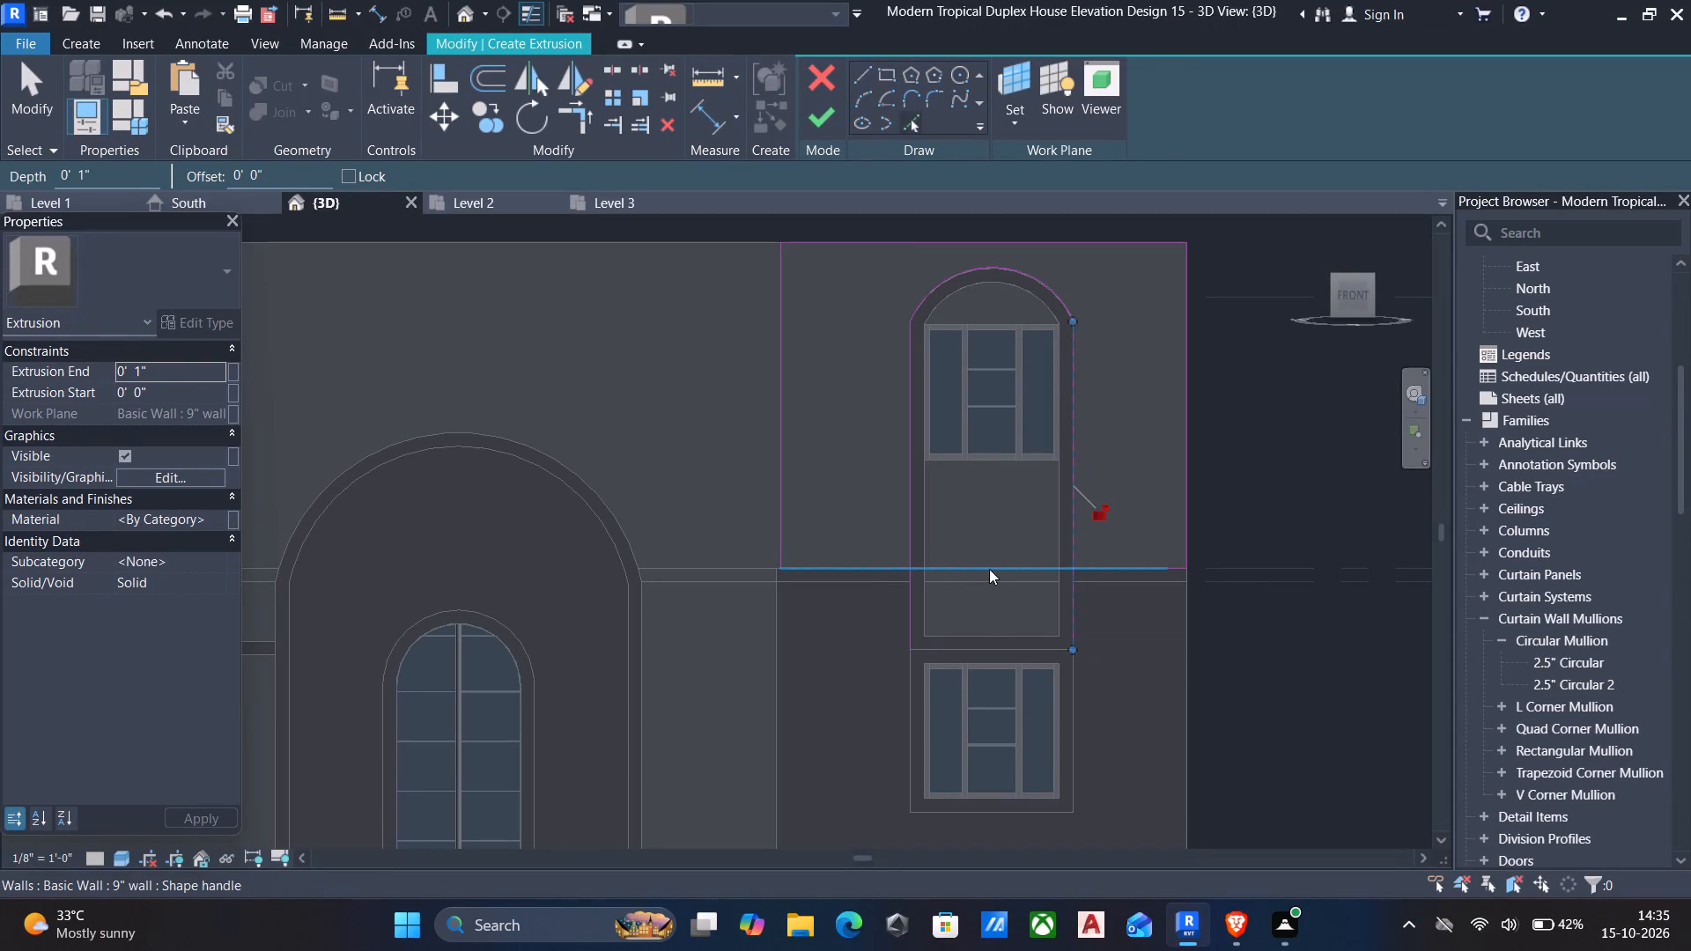
Split the panel sketch's bottom line at the floor edge, between the two vertical edges of the window surround.
{"action": "key", "text": "s"}
{"action": "key", "text": "l"}
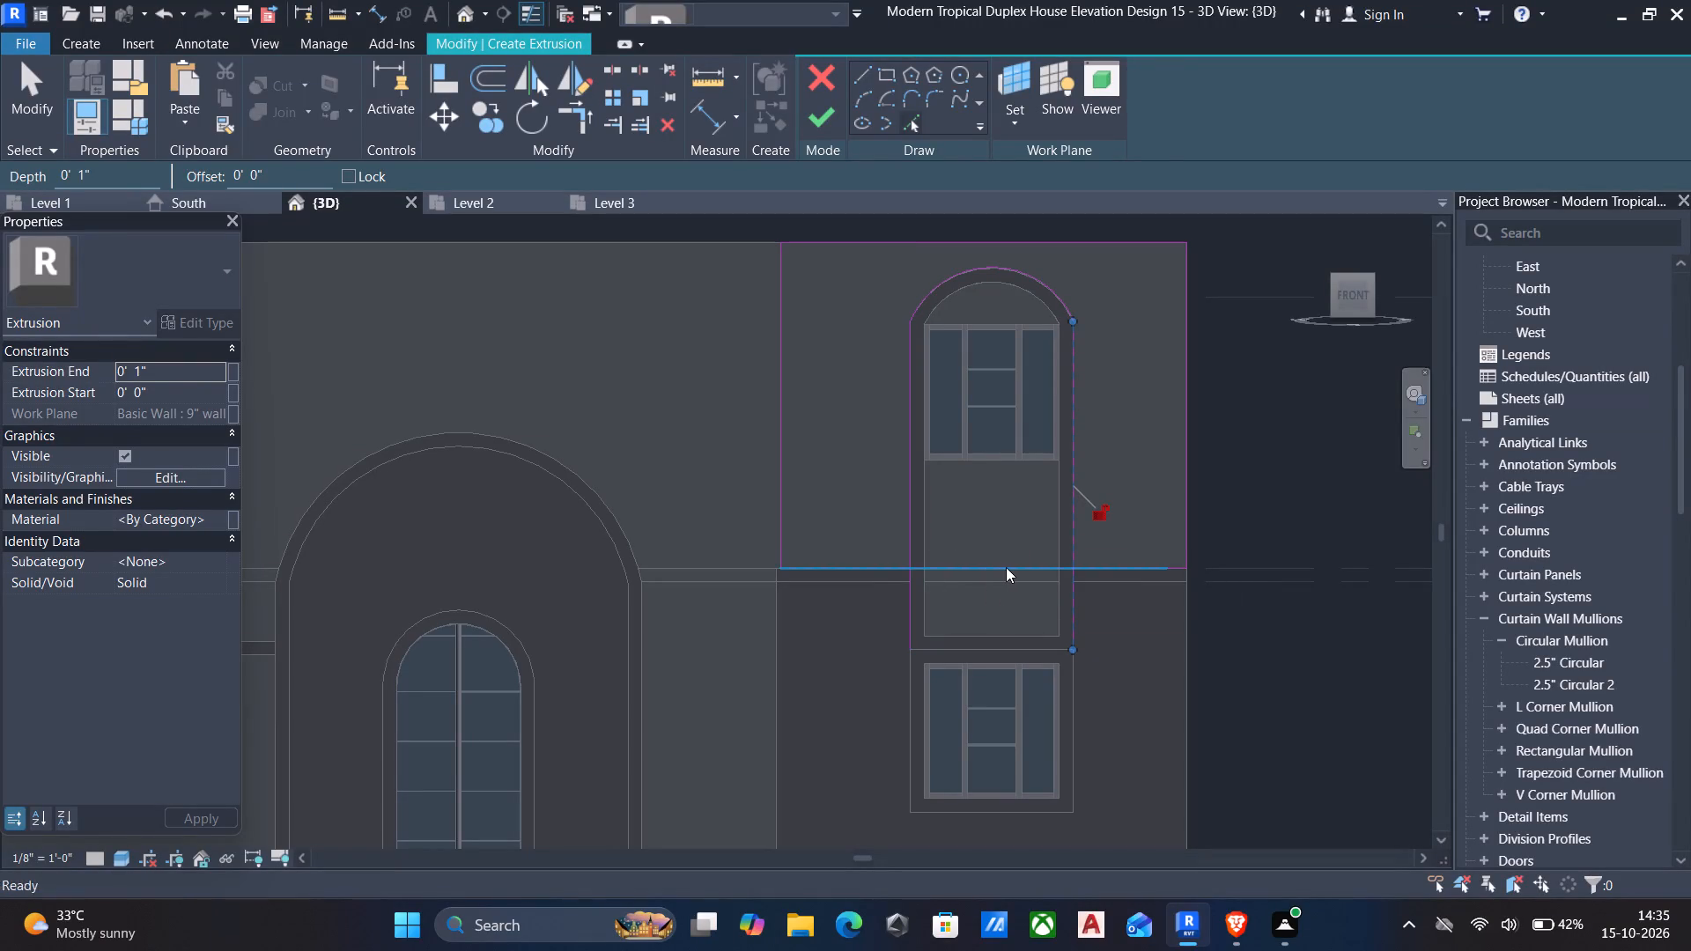
{"action": "left_click", "coordinate": [1006, 567]}
{"action": "key", "text": "Escape"}
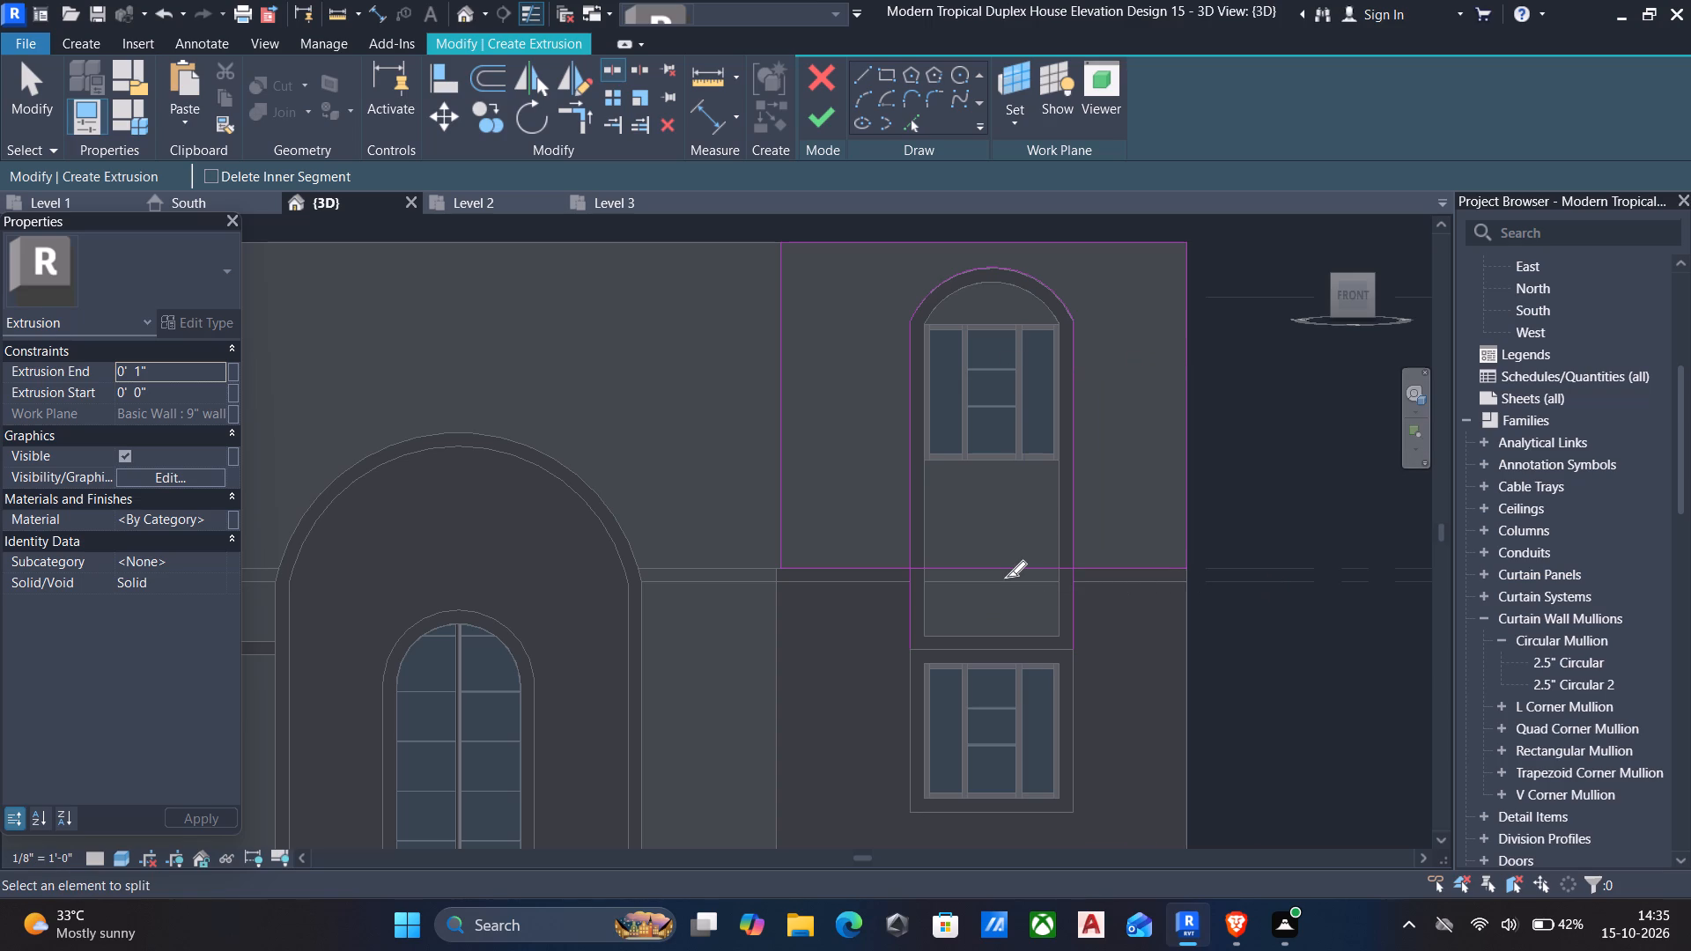
{"action": "key", "text": "Escape"}
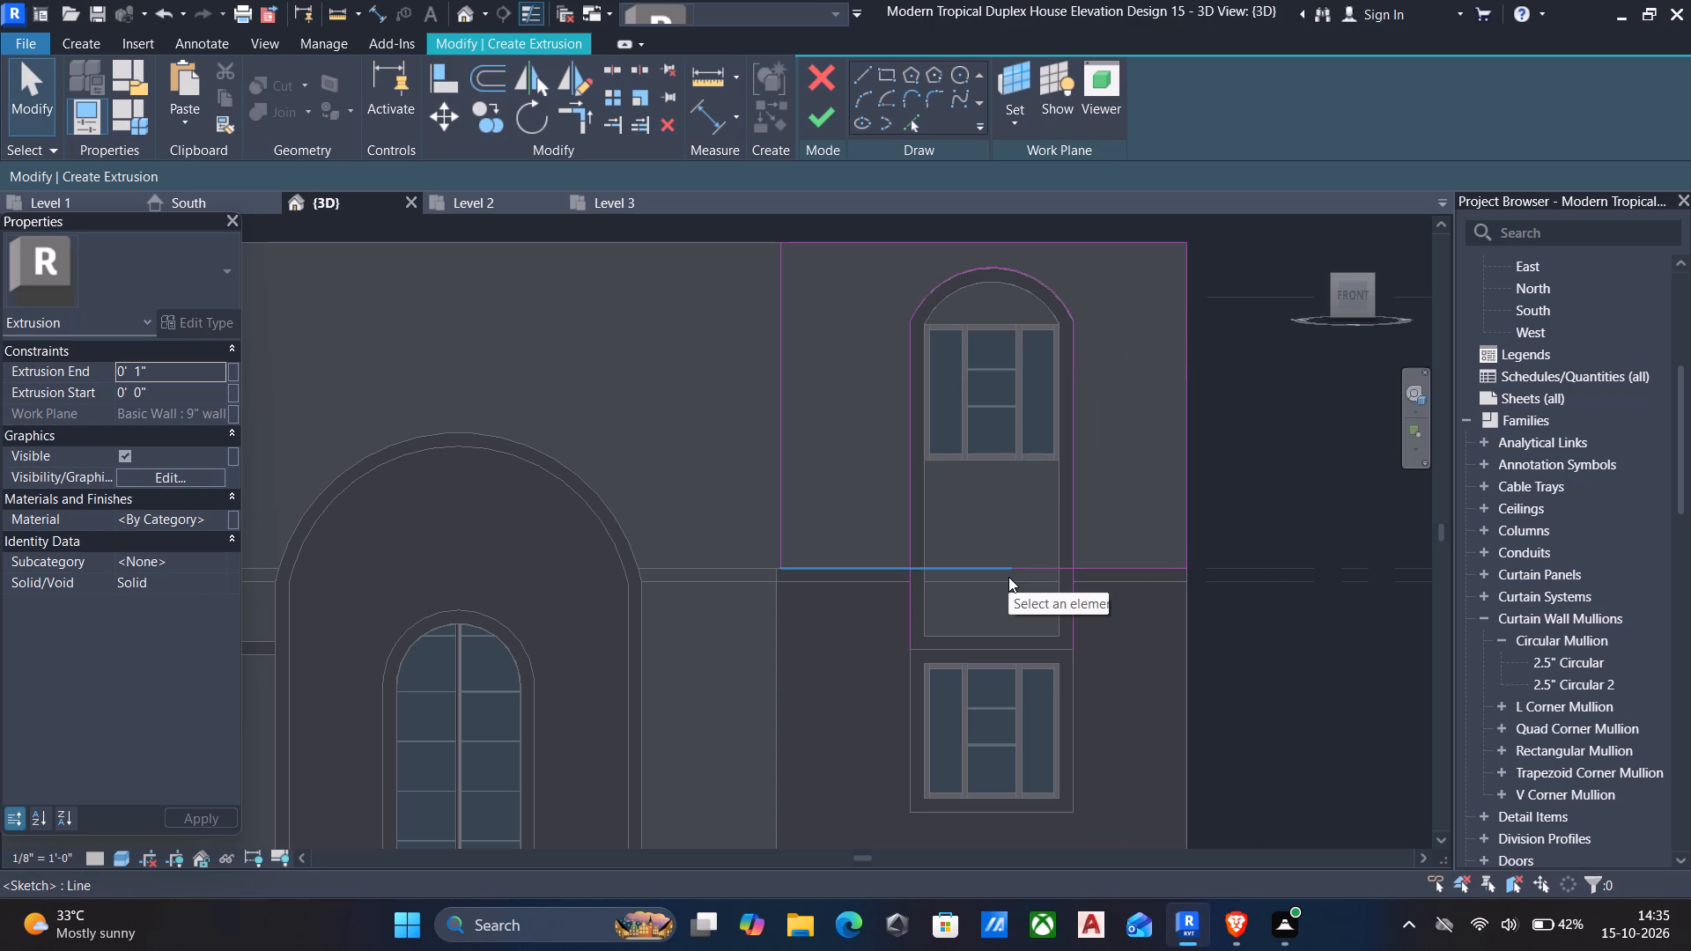
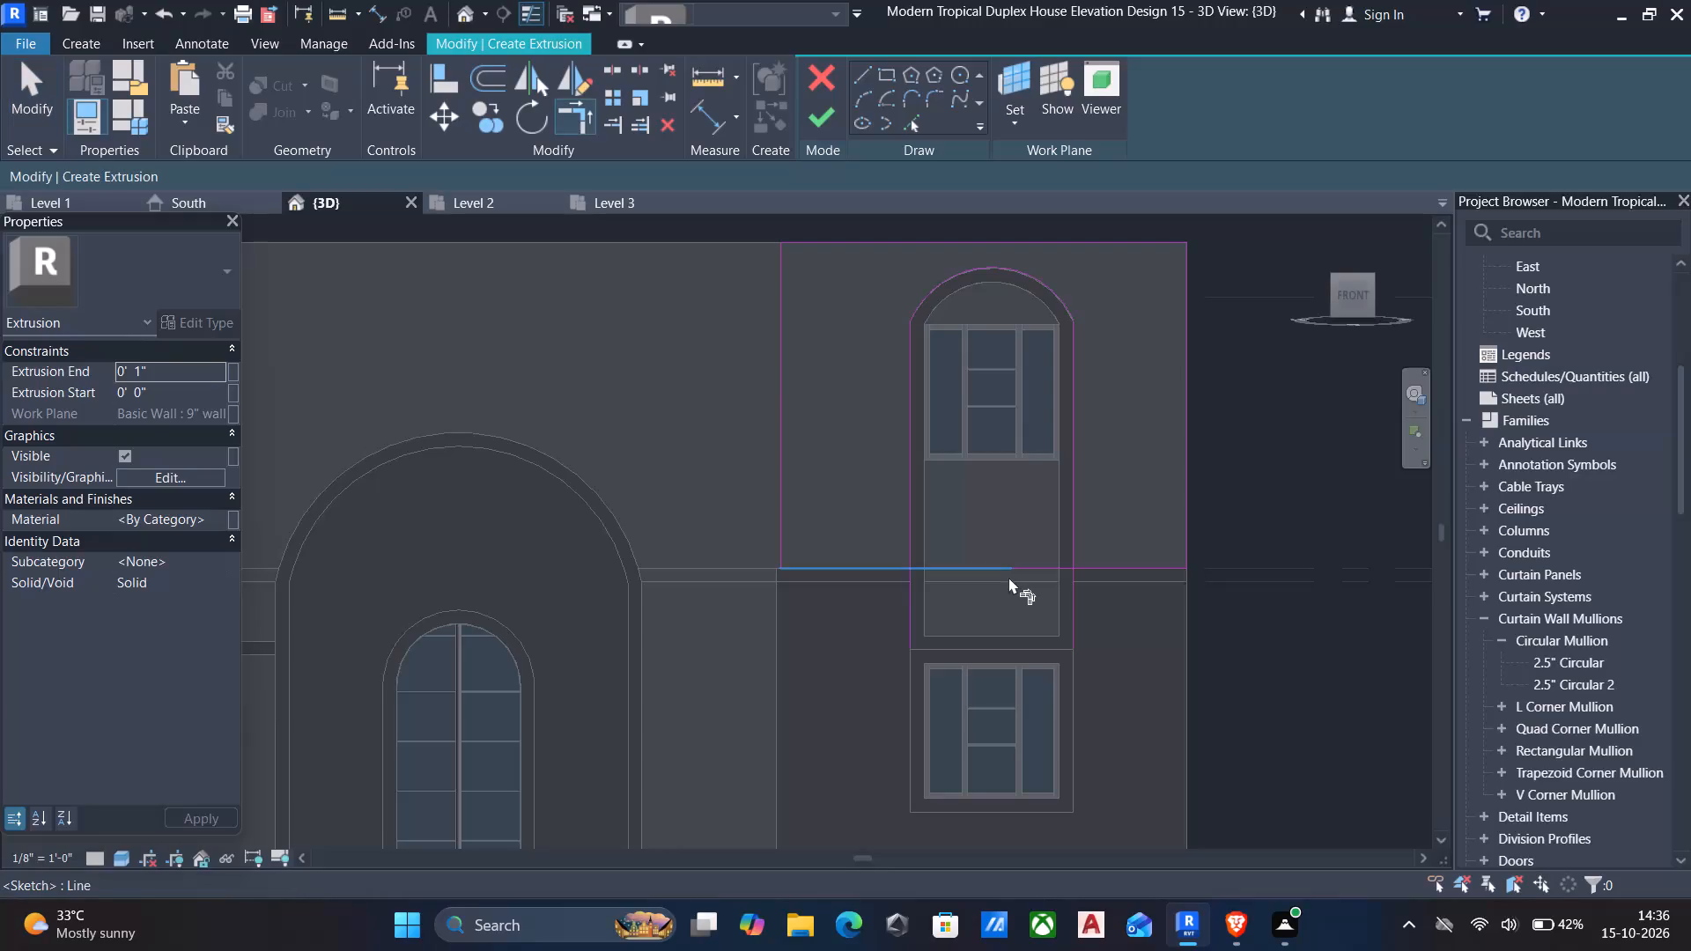
Trim the upper-floor front panel sketch's bottom segments to the window surround's vertical edges and finish the 1" extrusion.
{"action": "left_click", "coordinate": [822, 564]}
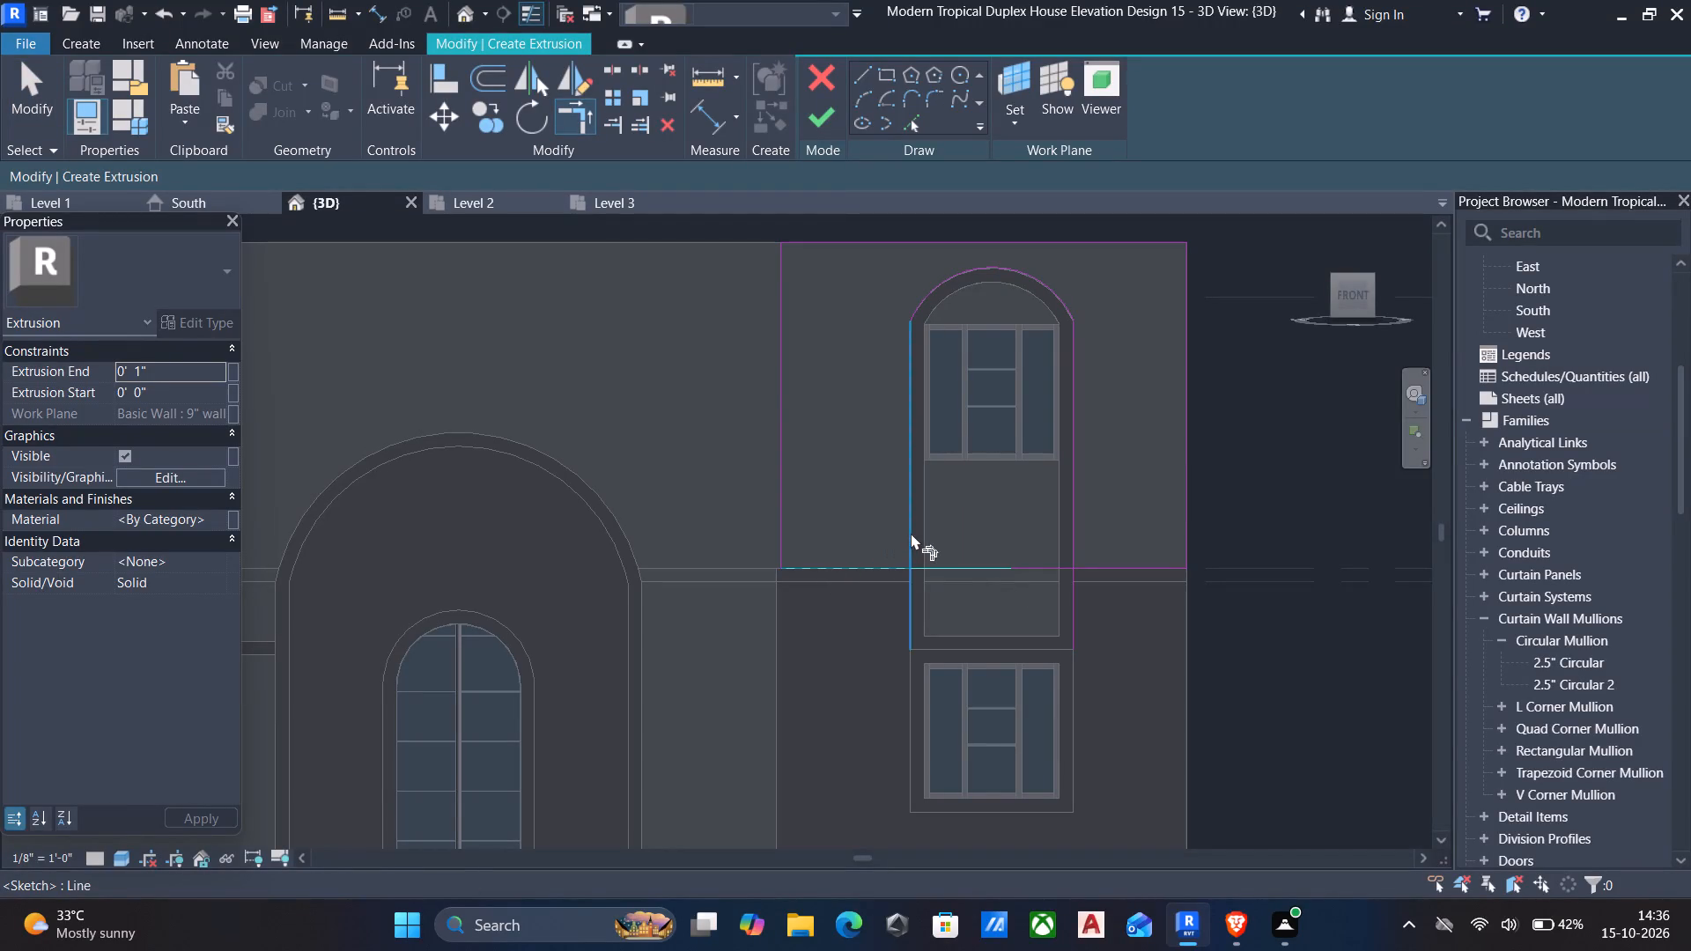
{"action": "left_click", "coordinate": [911, 533]}
{"action": "left_click", "coordinate": [1131, 562]}
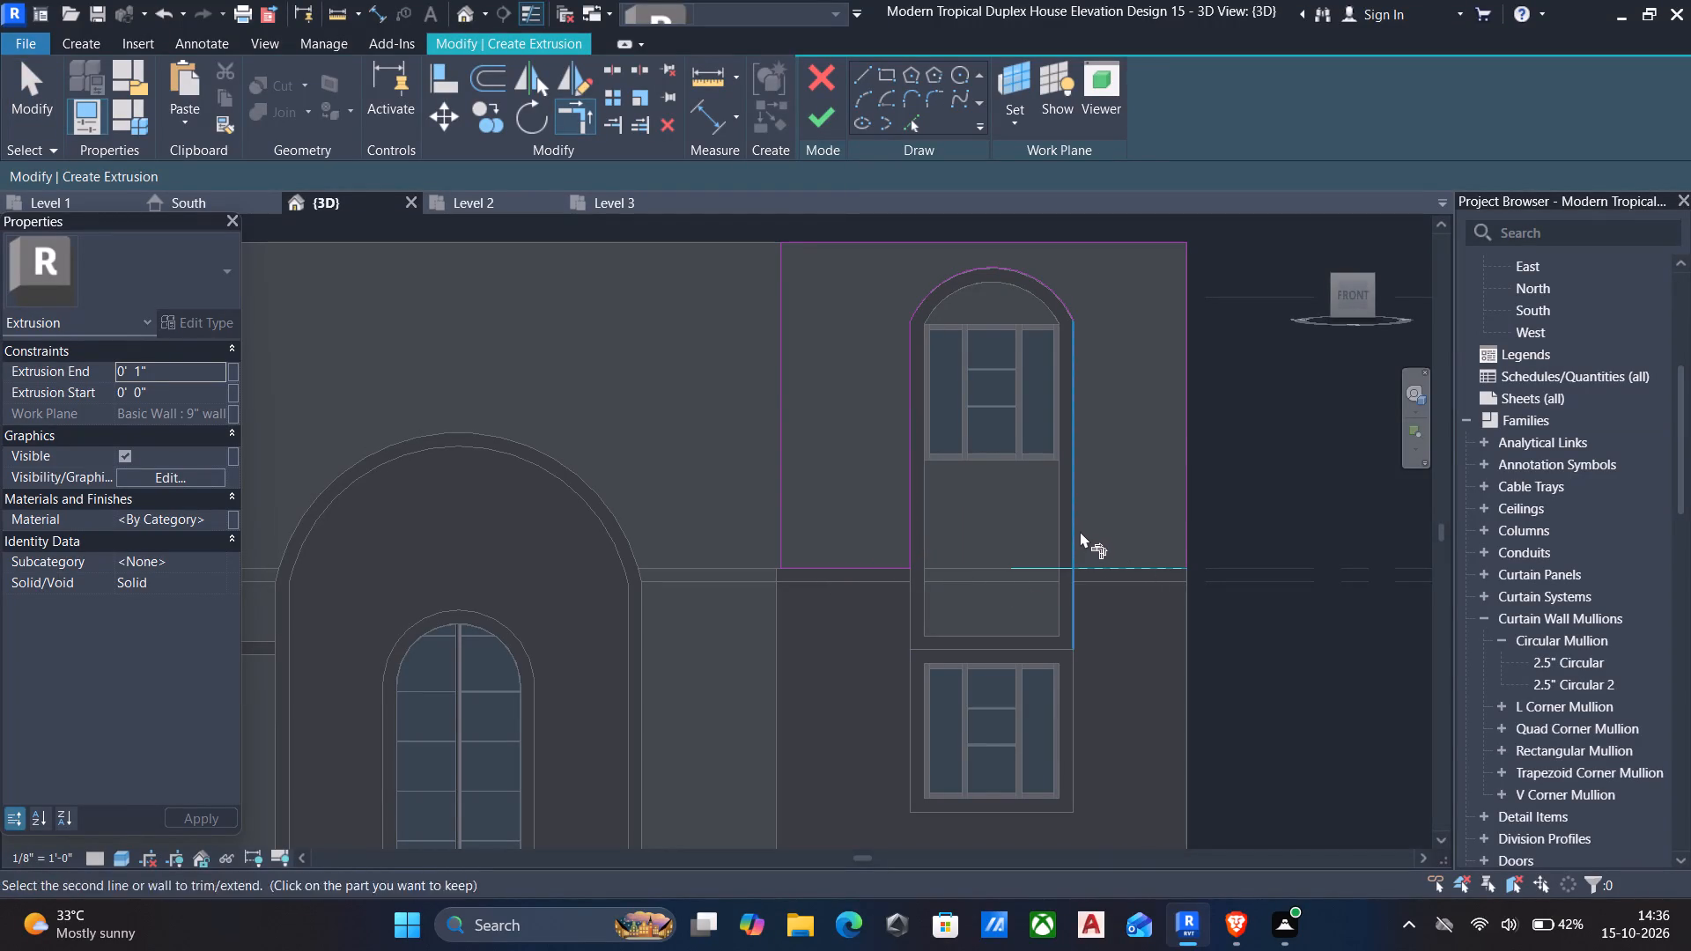
{"action": "left_click", "coordinate": [1080, 529]}
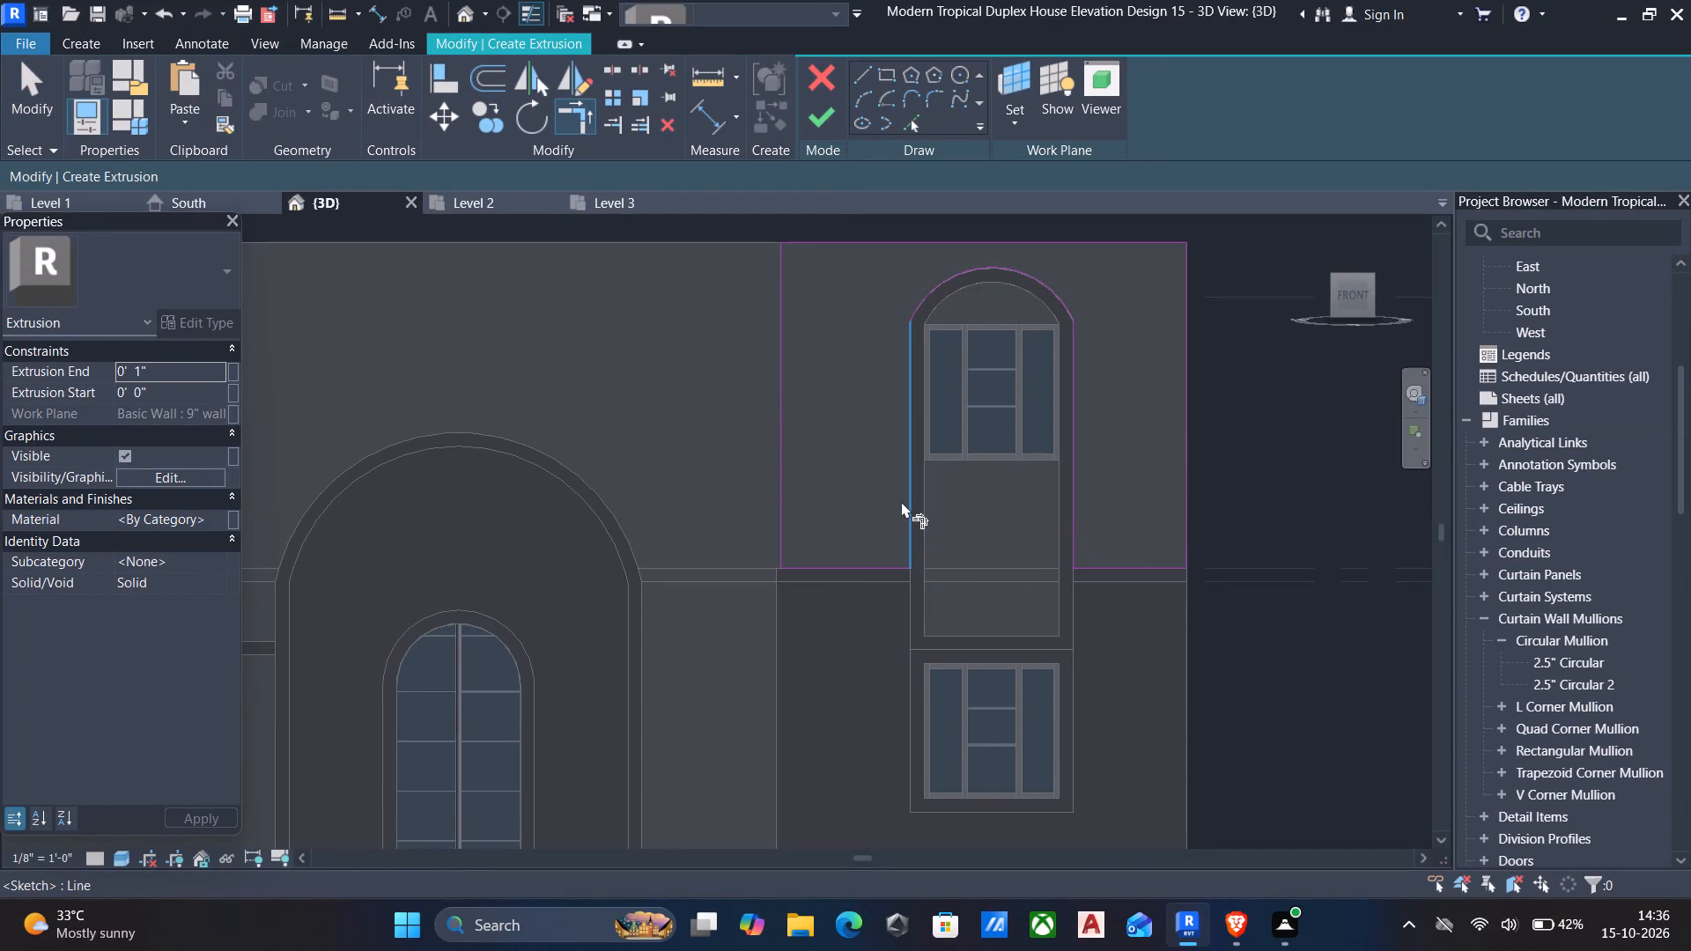
{"action": "middle_click_drag", "start_coordinate": [971, 490], "coordinate": [956, 564]}
{"action": "key", "text": "Escape"}
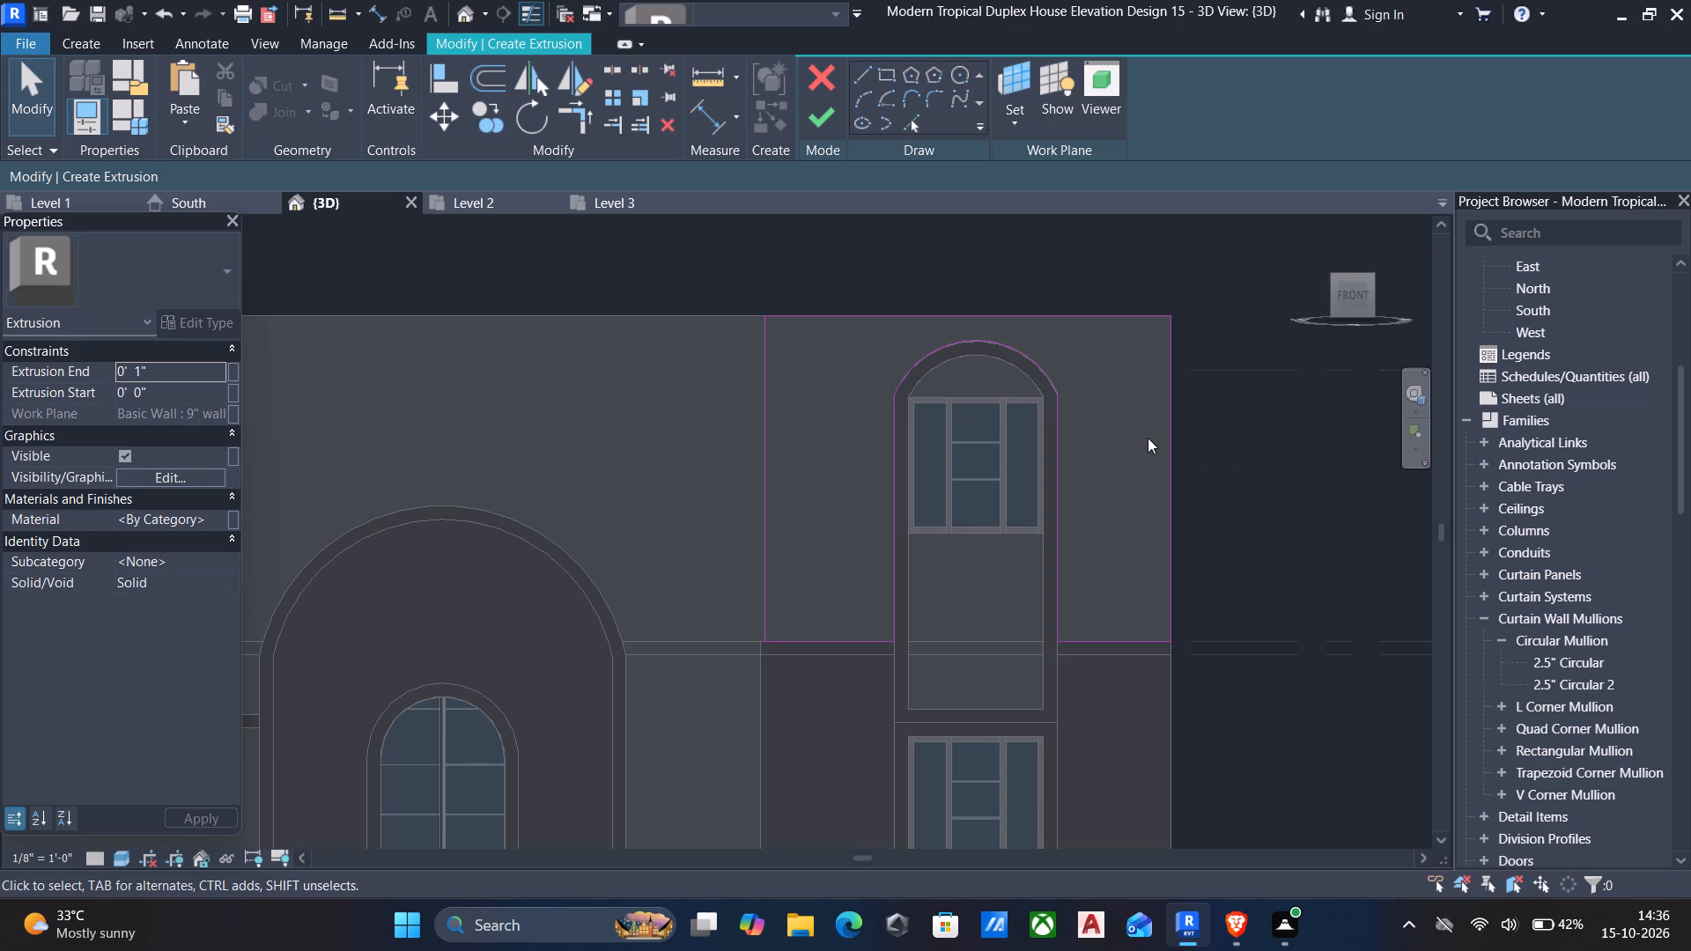
{"action": "left_click", "coordinate": [823, 128]}
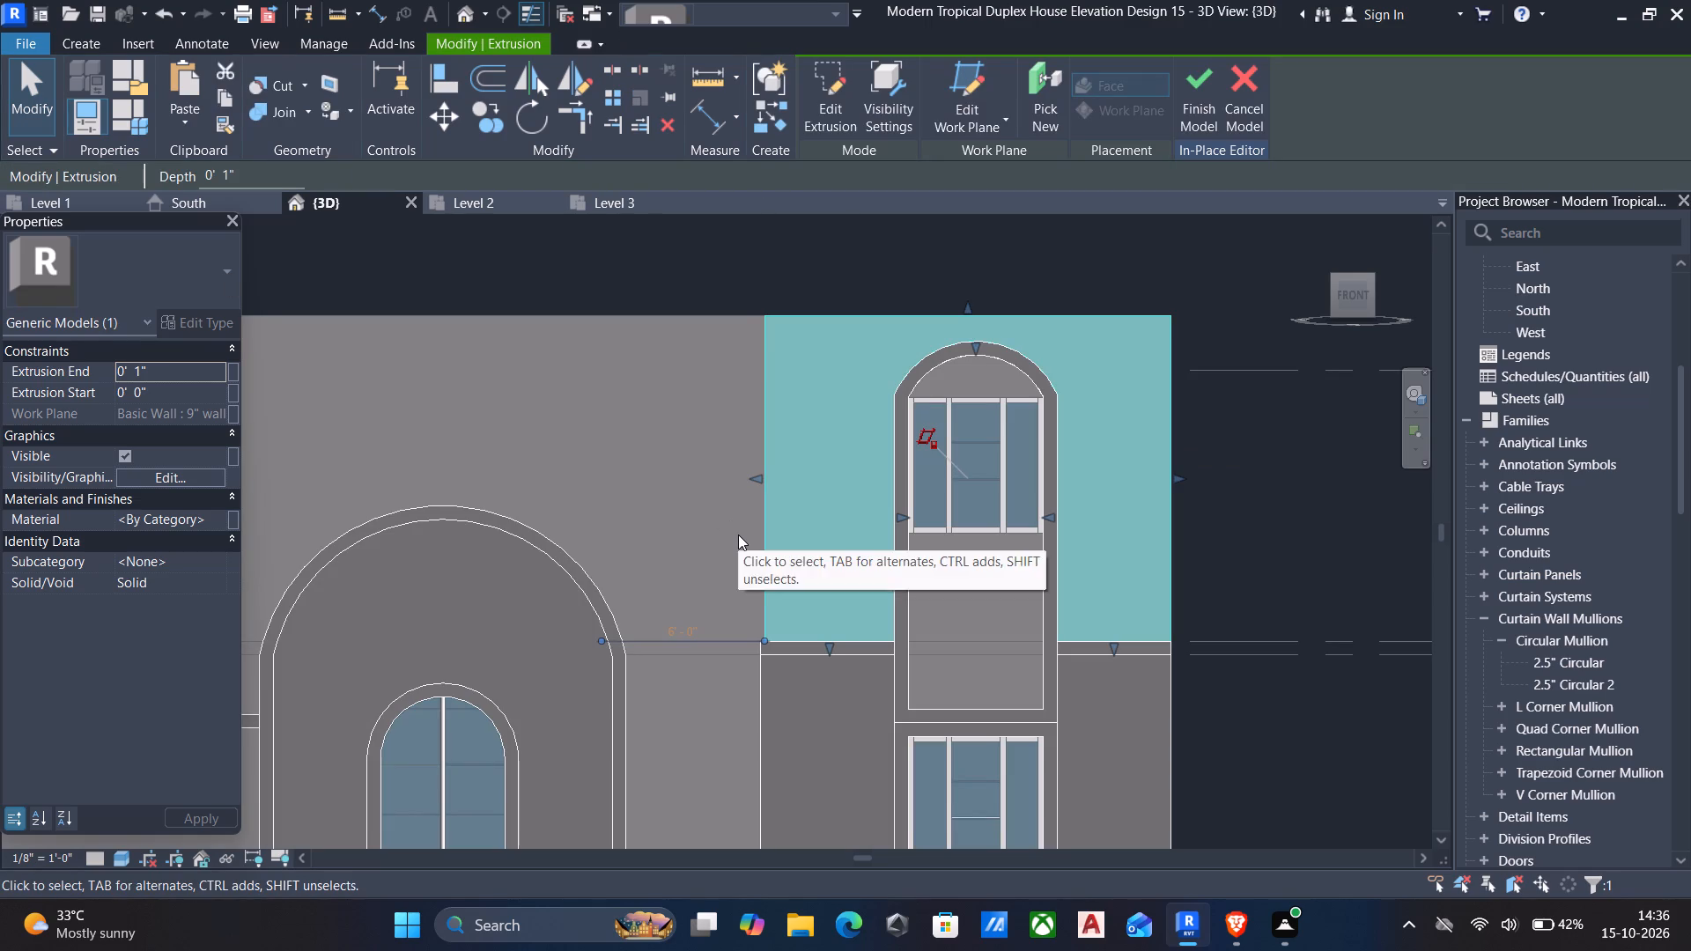
{"action": "key", "text": "Escape"}
Extrude a 1" panel on the bay's upper-floor side wall from a rectangle about 4'-8" wide, starting at the front corner above the floor-edge band.
{"action": "scroll", "coordinate": [745, 561], "scroll_direction": "down", "scroll_amount": 3}
{"action": "middle_click_drag", "start_coordinate": [772, 584], "coordinate": [978, 701], "text": "shift"}
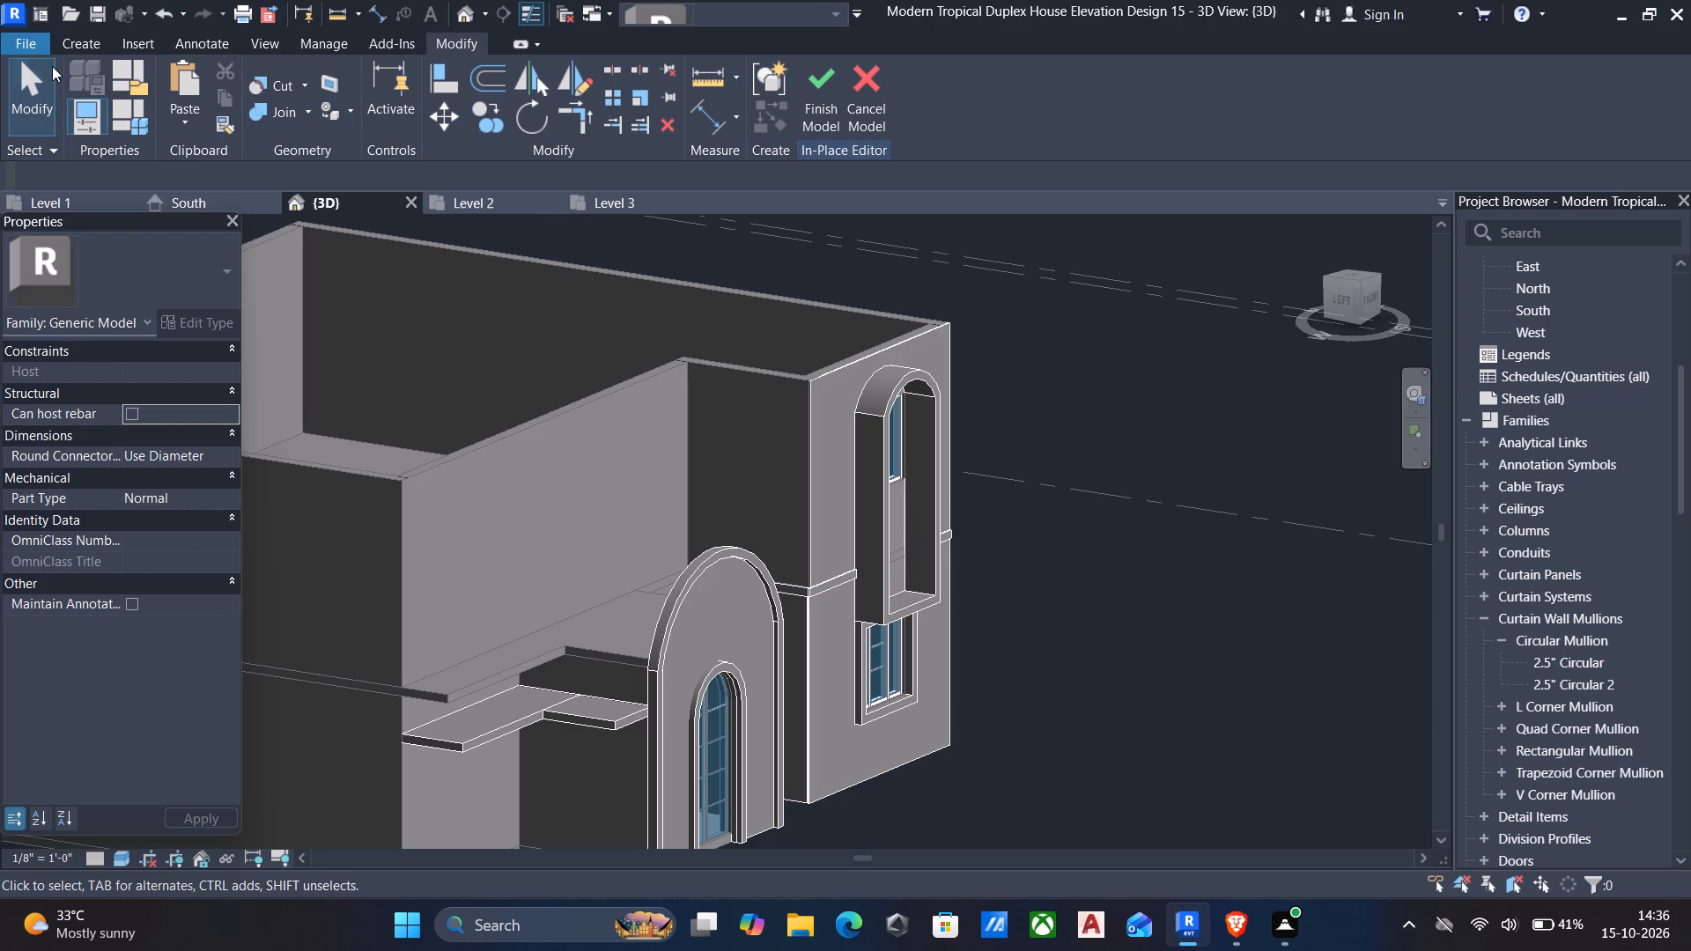
{"action": "left_click", "coordinate": [71, 38]}
{"action": "left_click", "coordinate": [181, 81]}
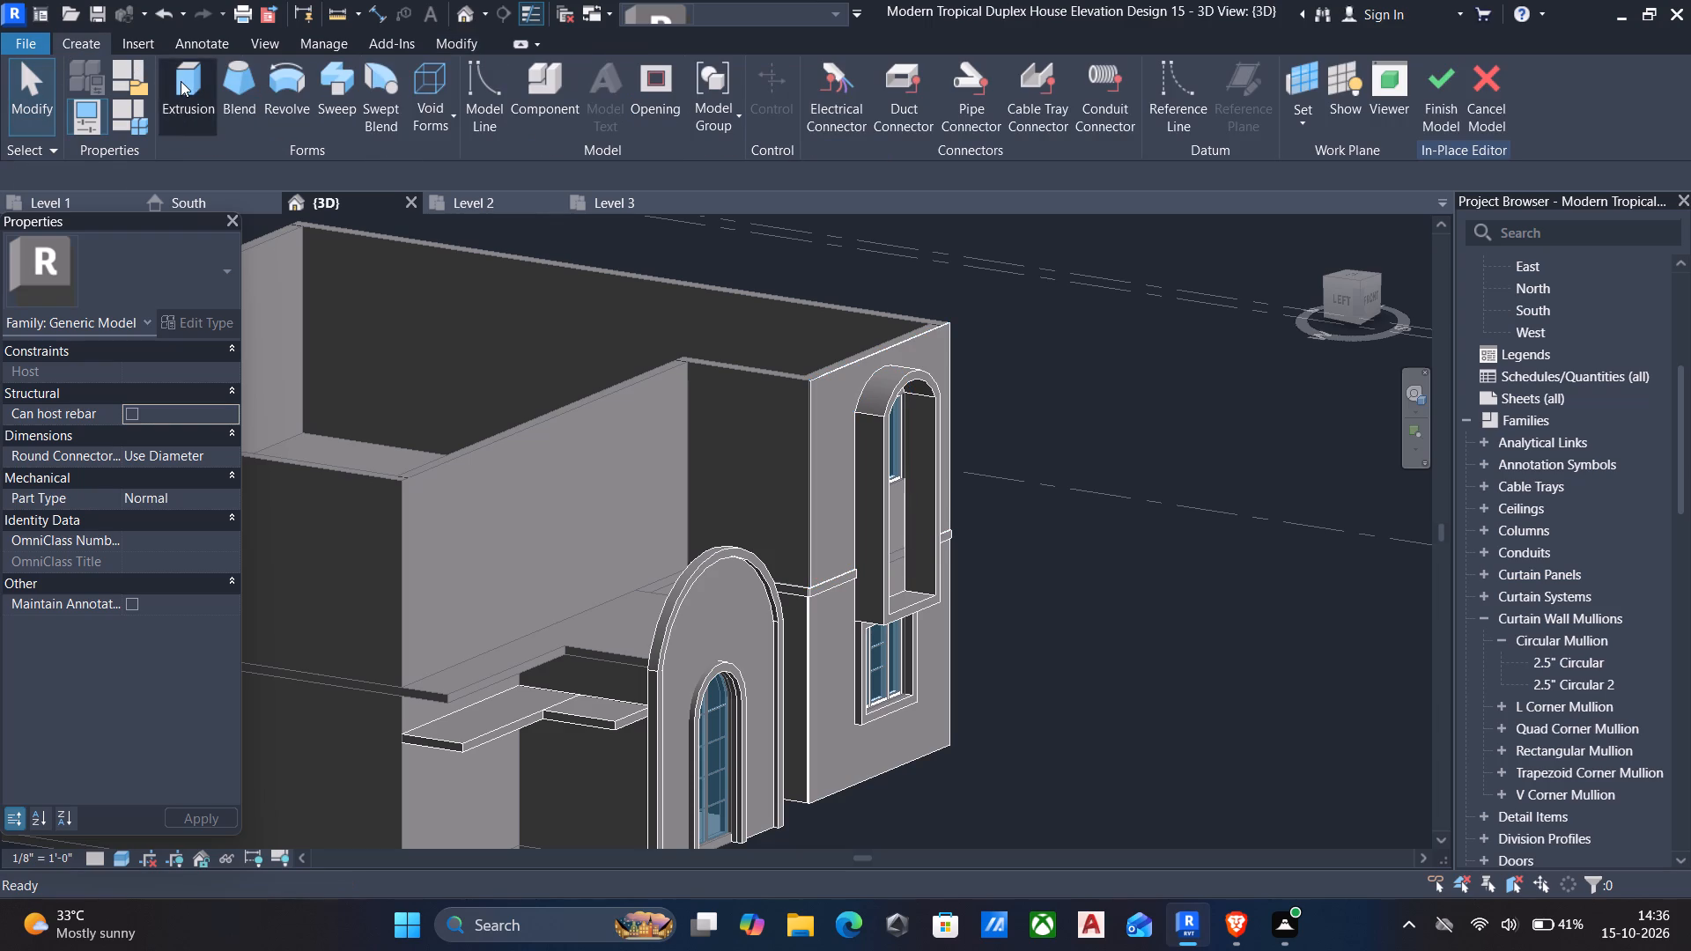
{"action": "left_click", "coordinate": [1010, 128]}
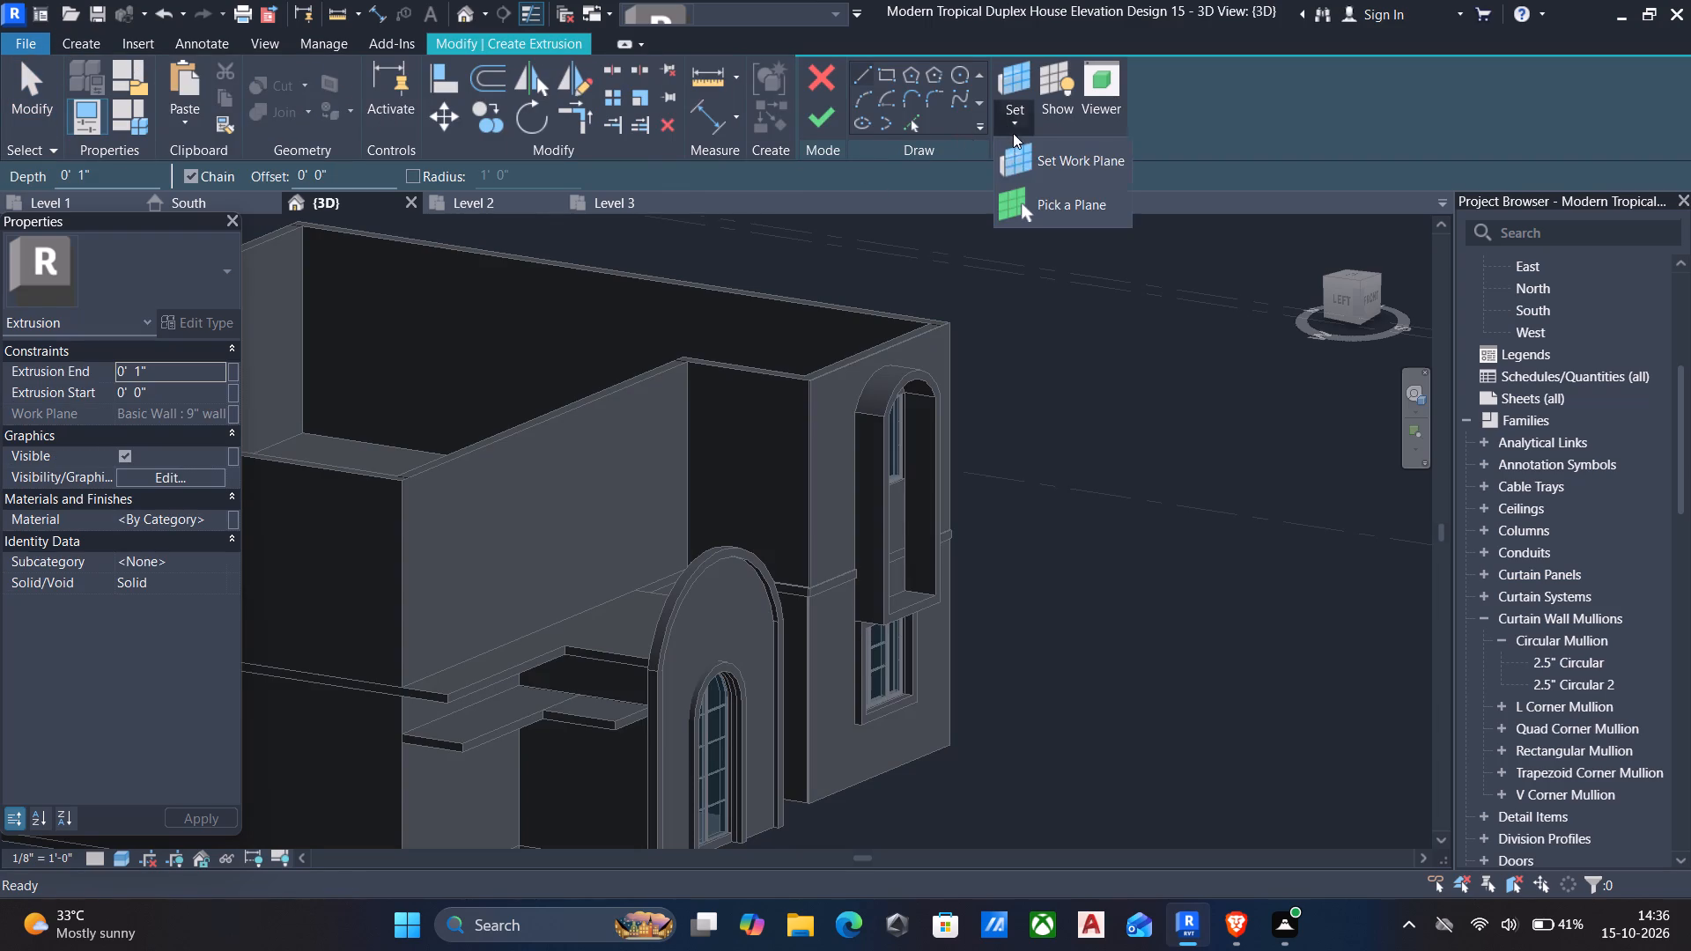
{"action": "left_click", "coordinate": [1066, 195]}
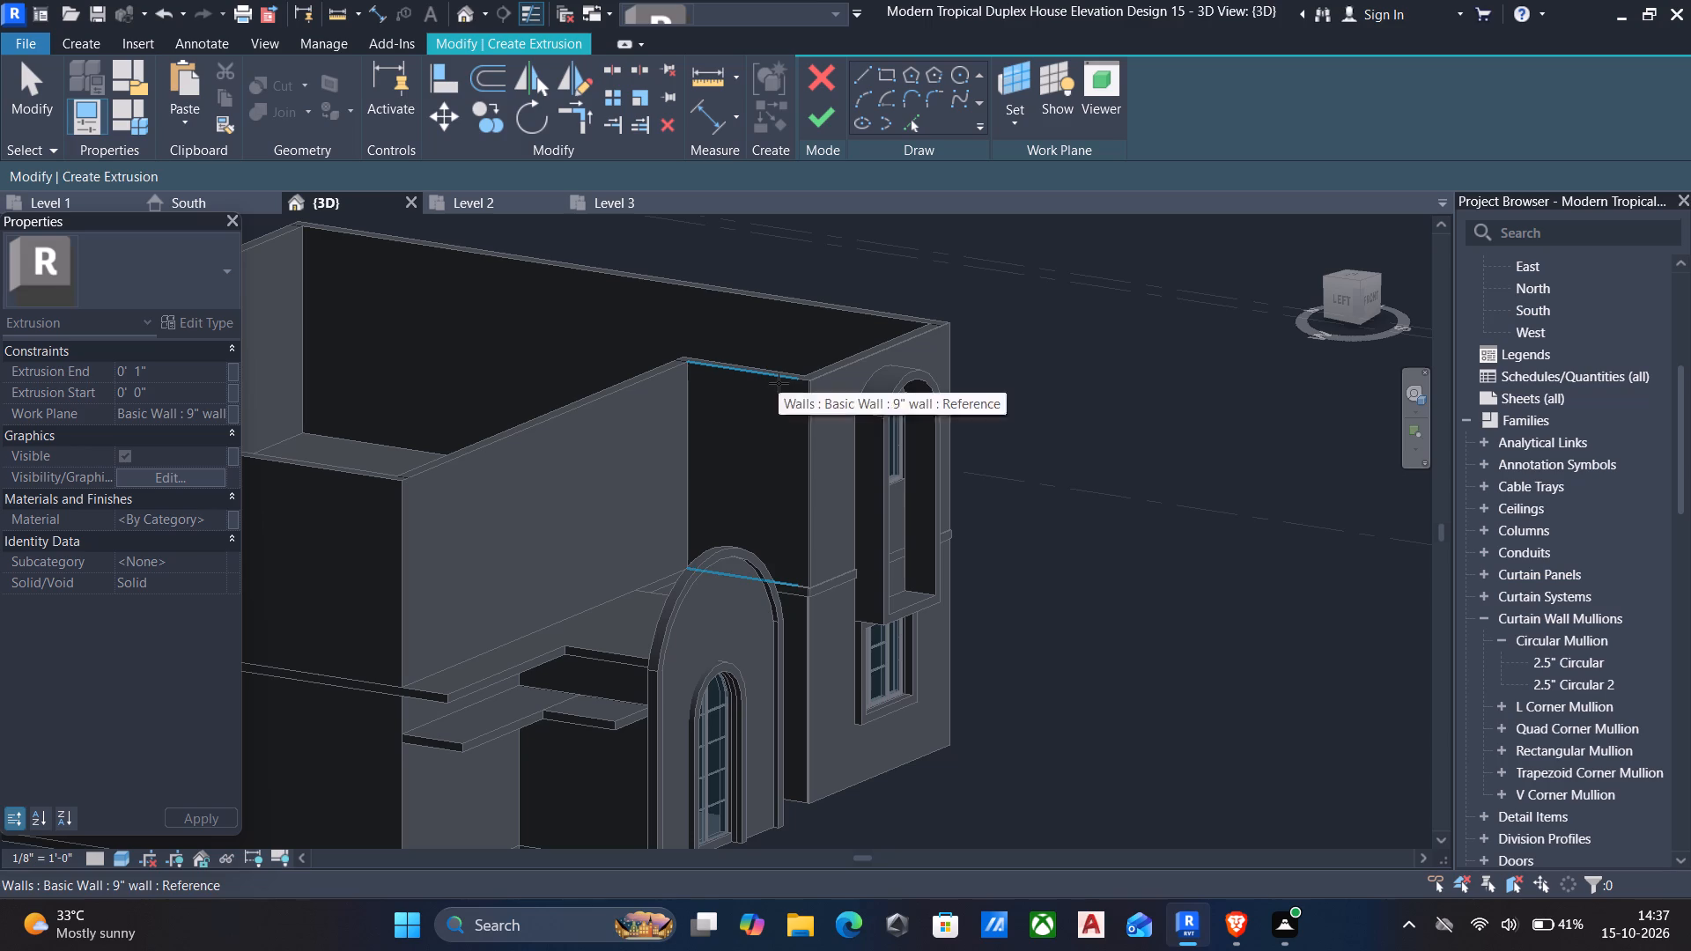
{"action": "left_click", "coordinate": [779, 383]}
{"action": "left_click", "coordinate": [882, 75]}
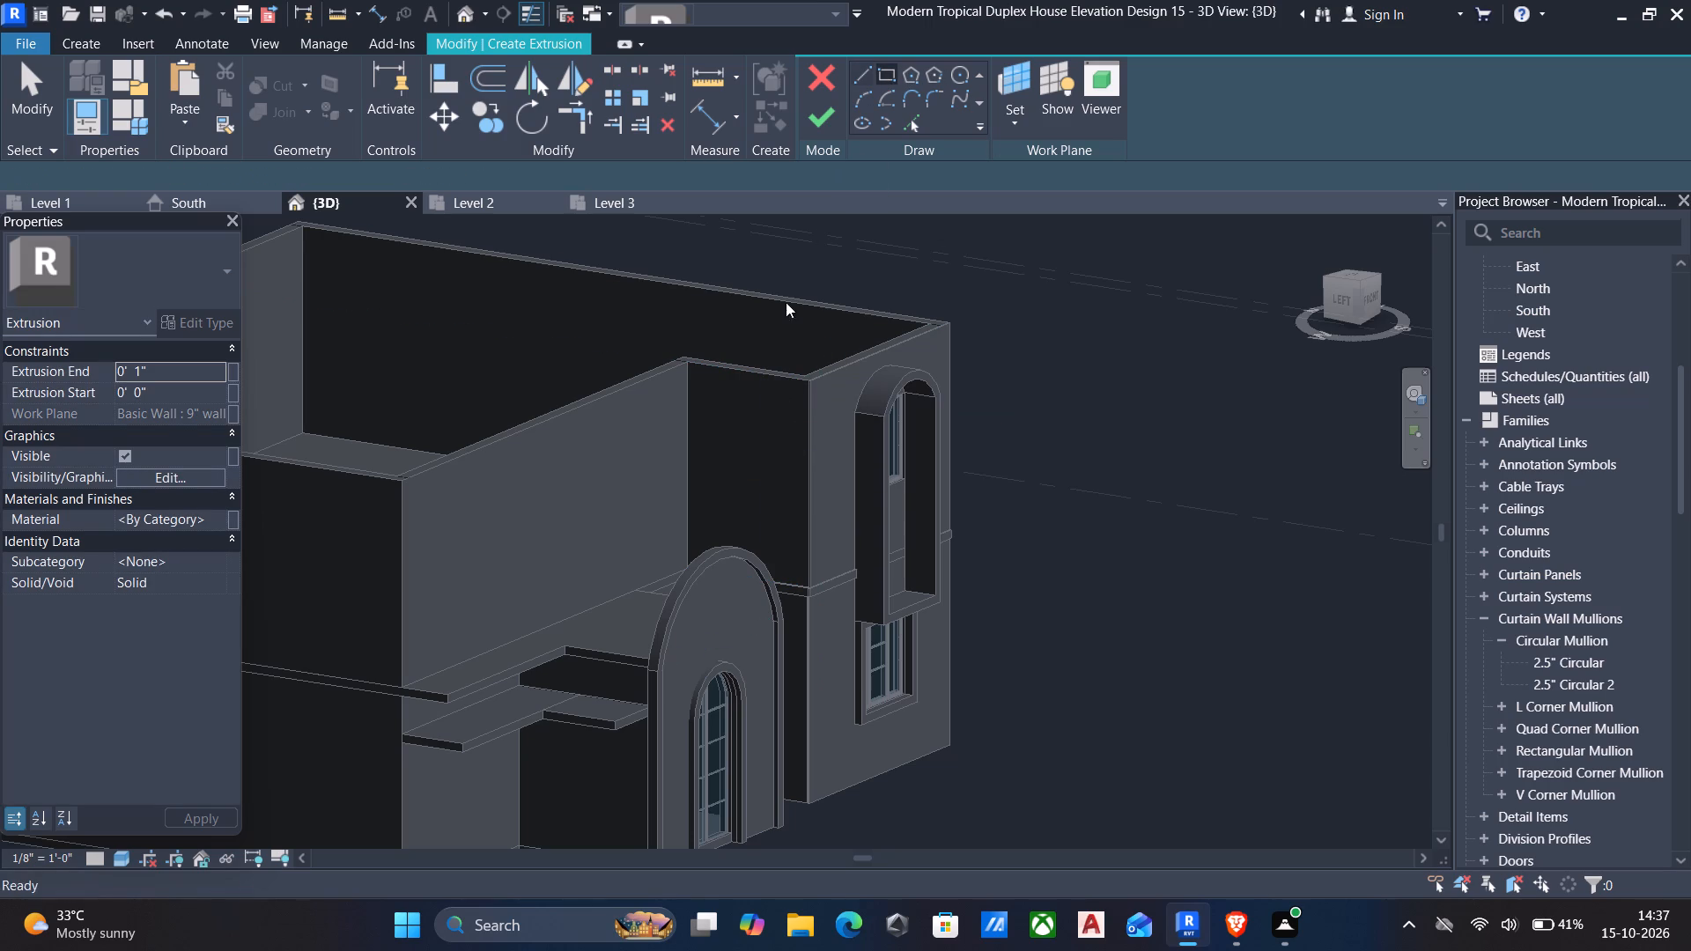
{"action": "middle_click_drag", "start_coordinate": [894, 592], "coordinate": [1053, 578]}
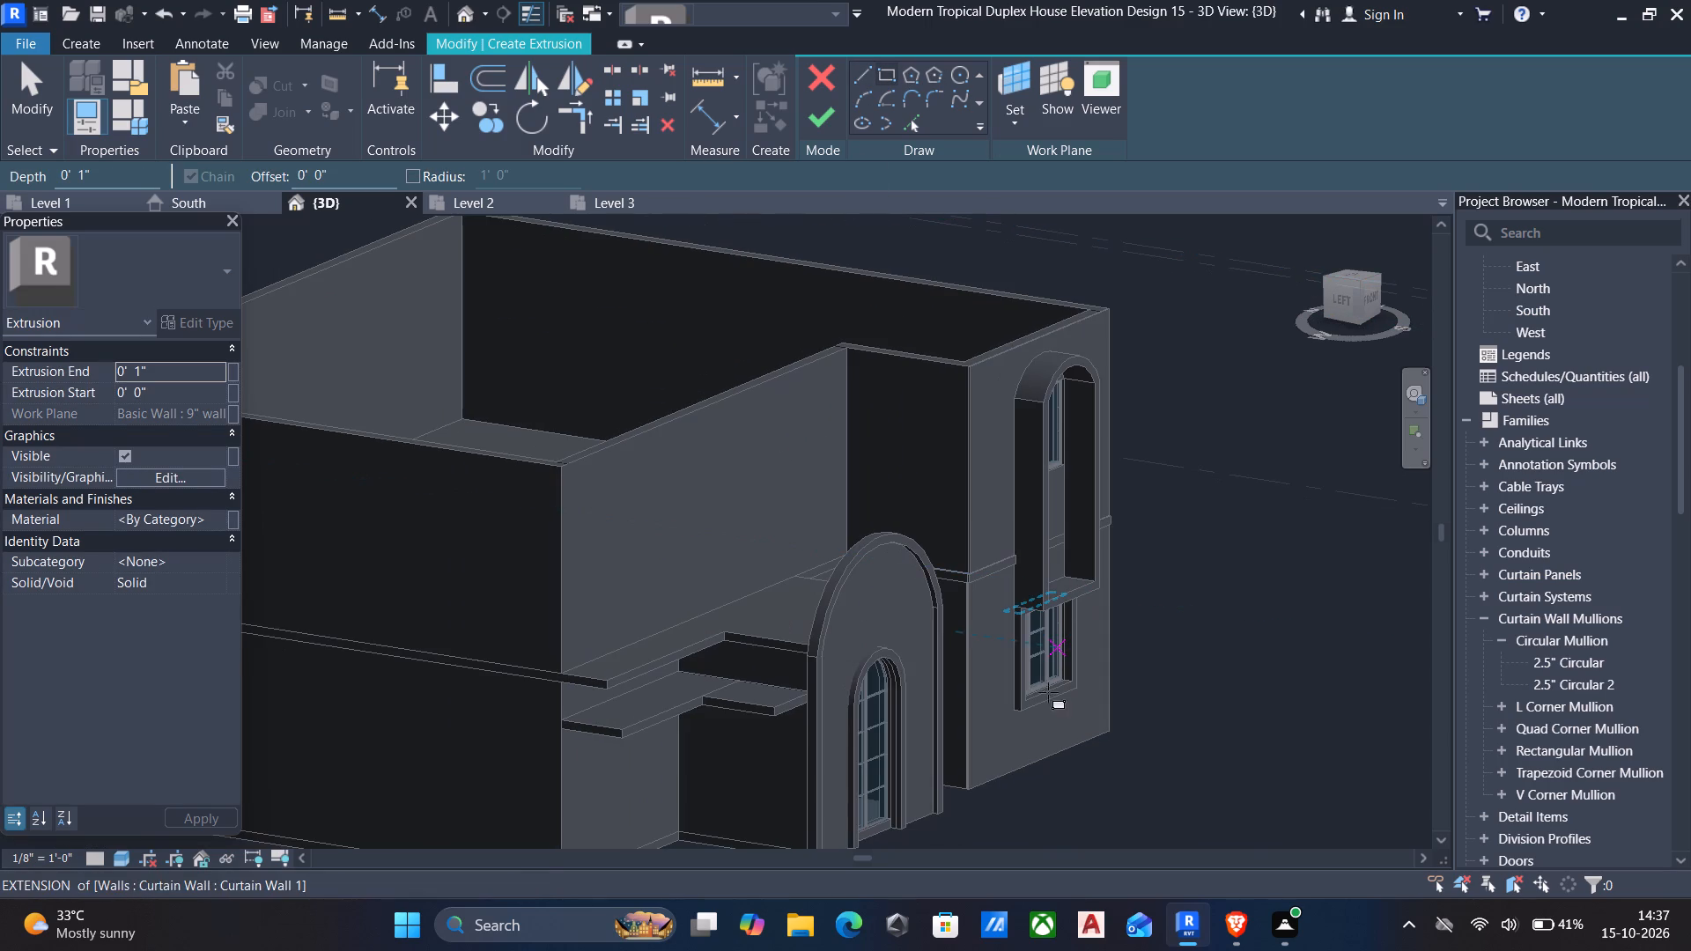
{"action": "scroll", "coordinate": [986, 586], "scroll_direction": "up", "scroll_amount": 4}
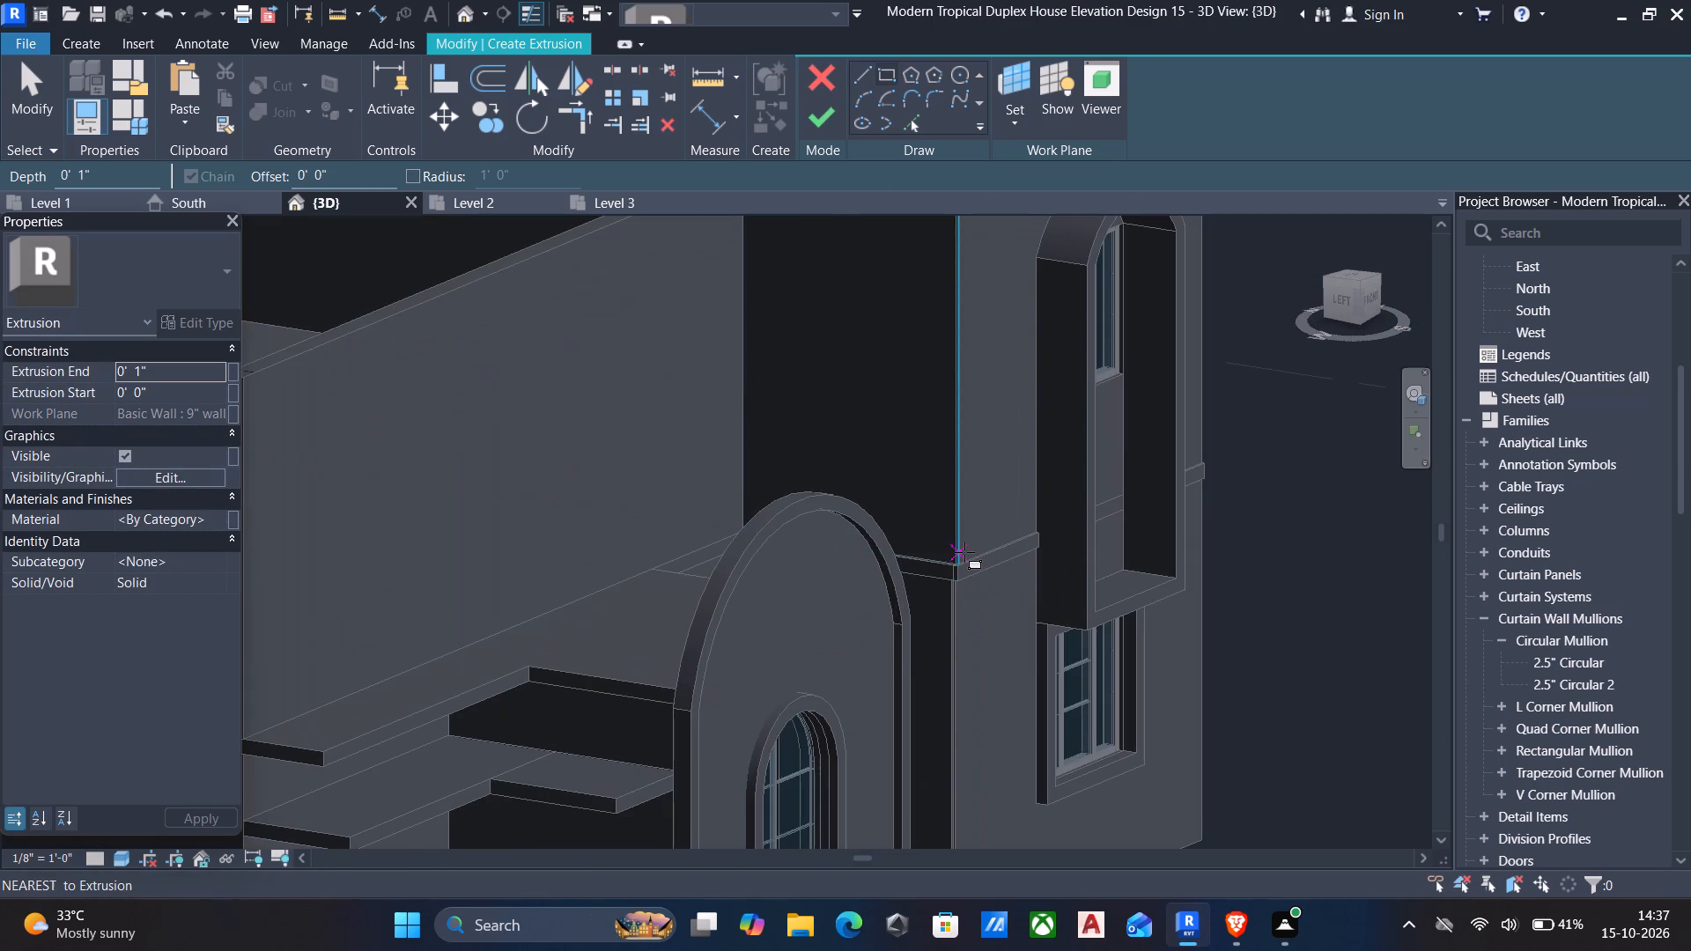
{"action": "scroll", "coordinate": [964, 552], "scroll_direction": "up", "scroll_amount": 5}
{"action": "left_click", "coordinate": [941, 571]}
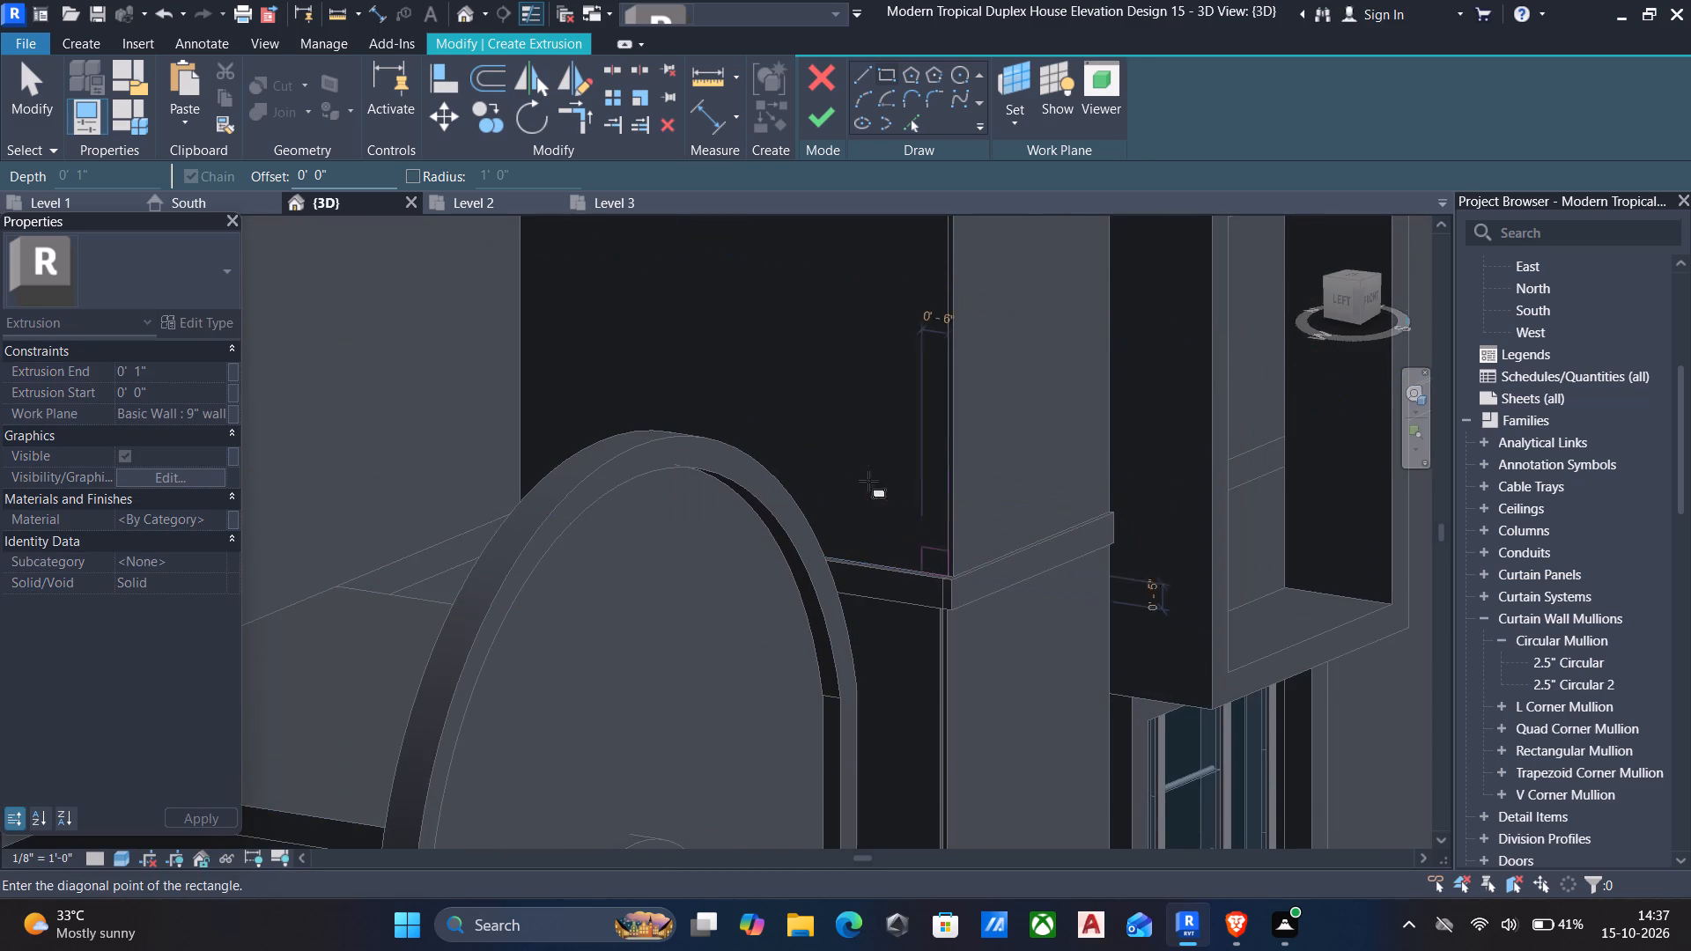
{"action": "middle_click_drag", "start_coordinate": [809, 402], "coordinate": [1003, 505]}
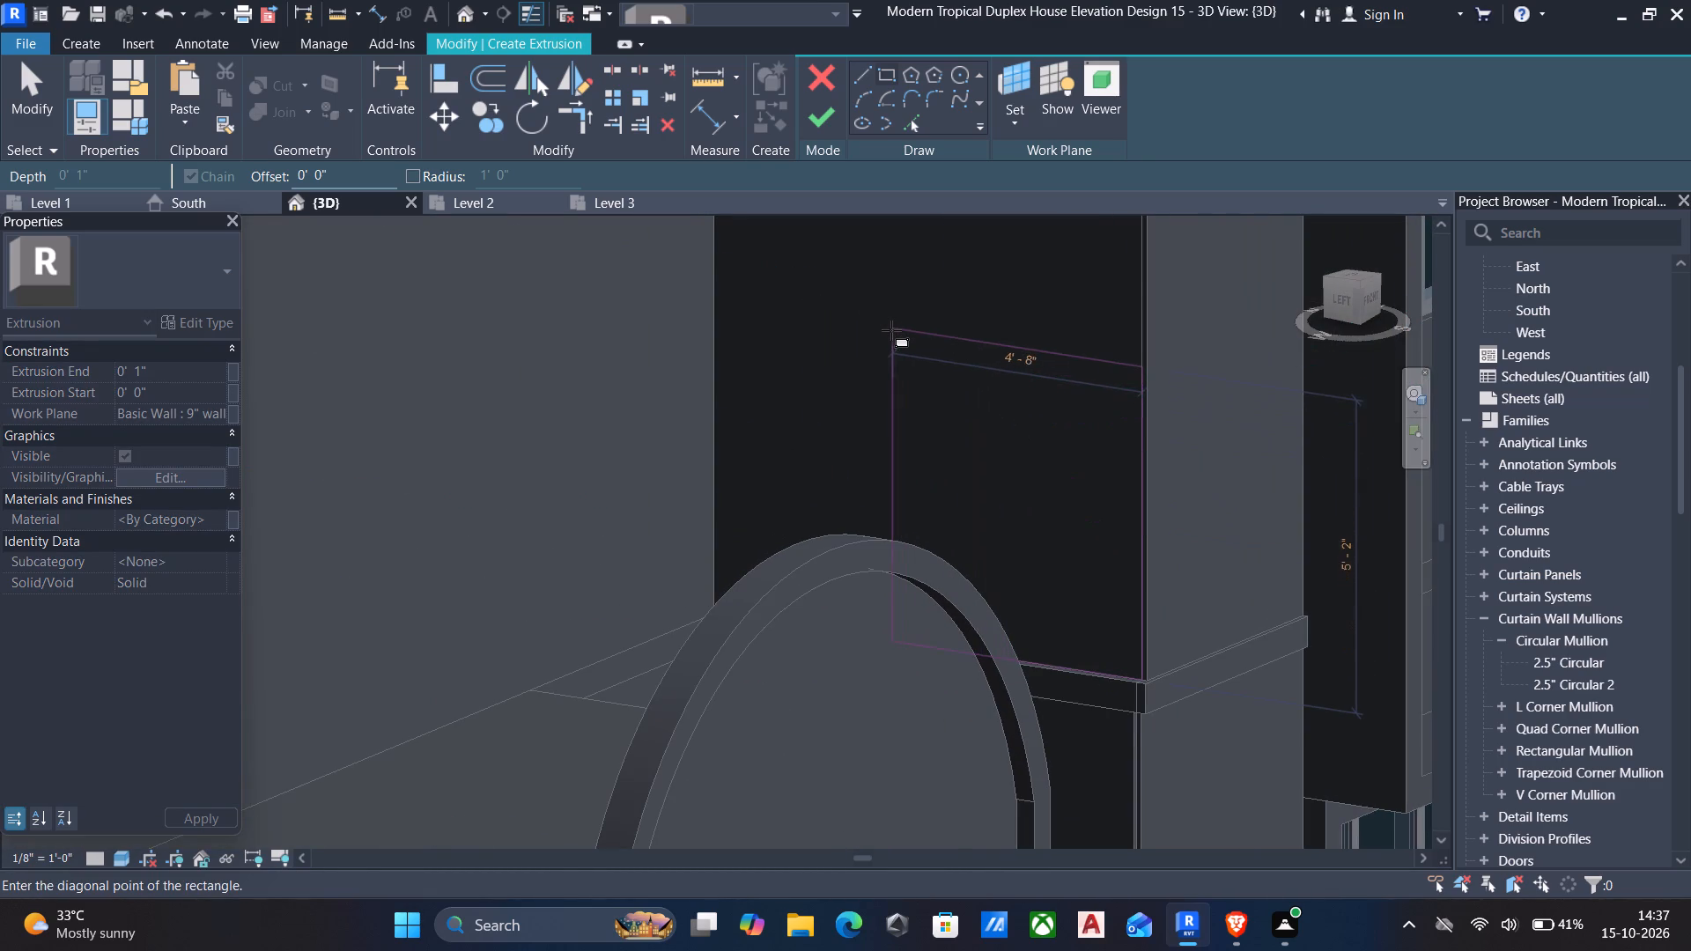
{"action": "left_click", "coordinate": [891, 330]}
{"action": "key", "text": "Escape"}
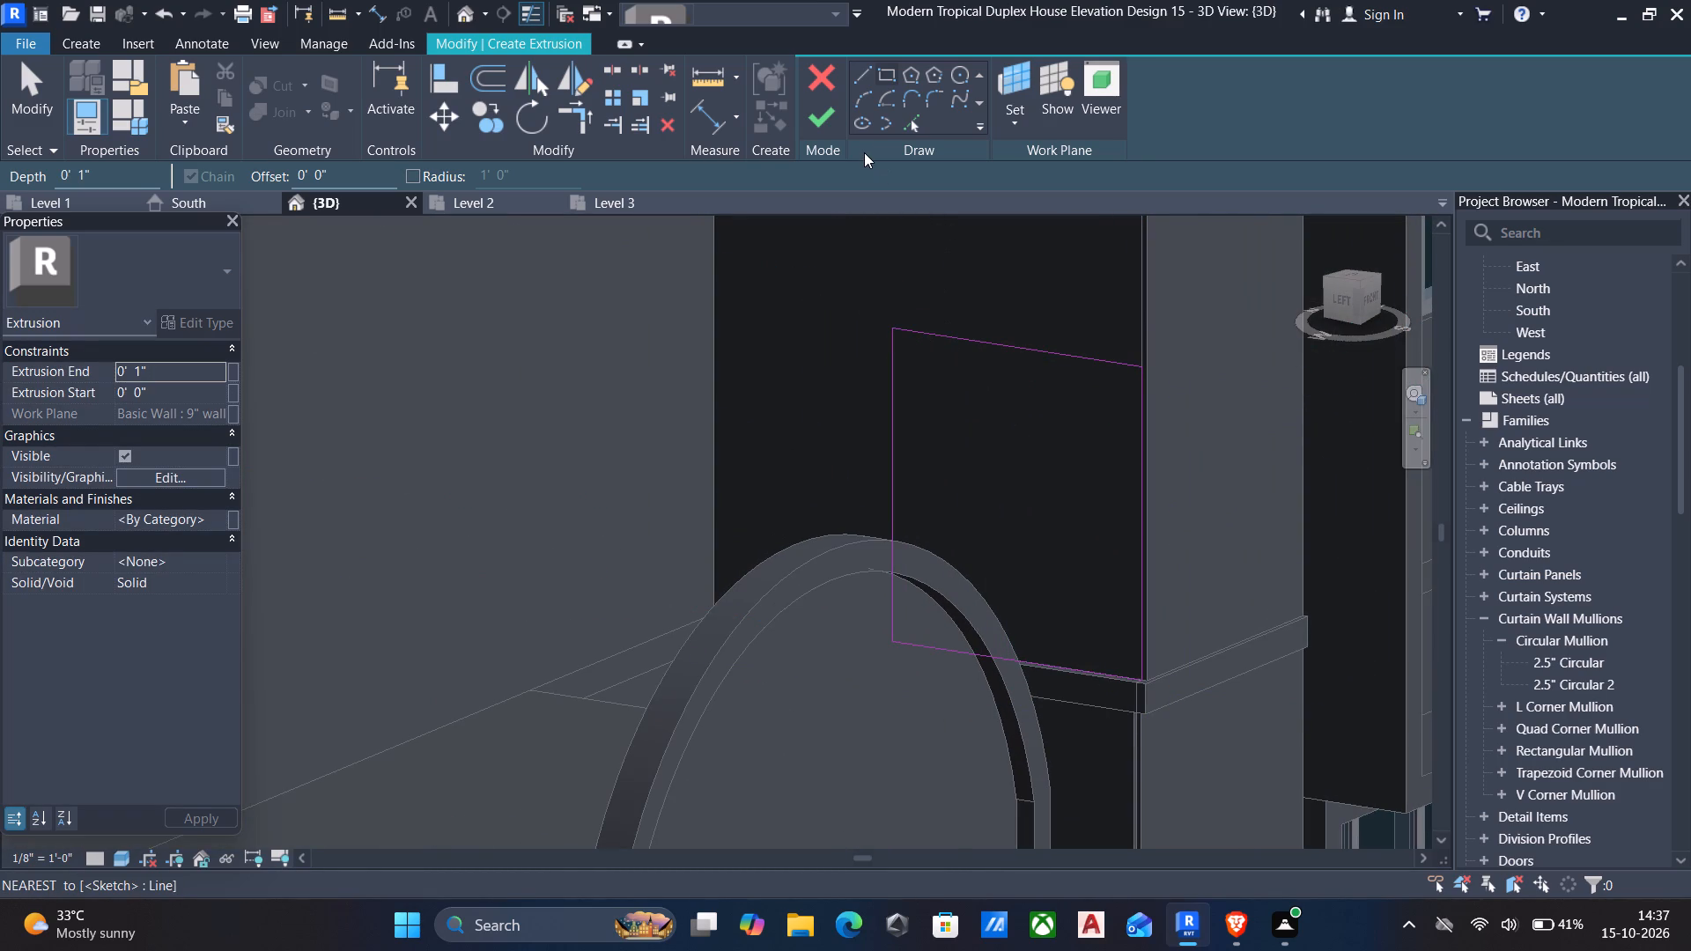
{"action": "left_click", "coordinate": [816, 115]}
{"action": "scroll", "coordinate": [958, 344], "scroll_direction": "down", "scroll_amount": 1}
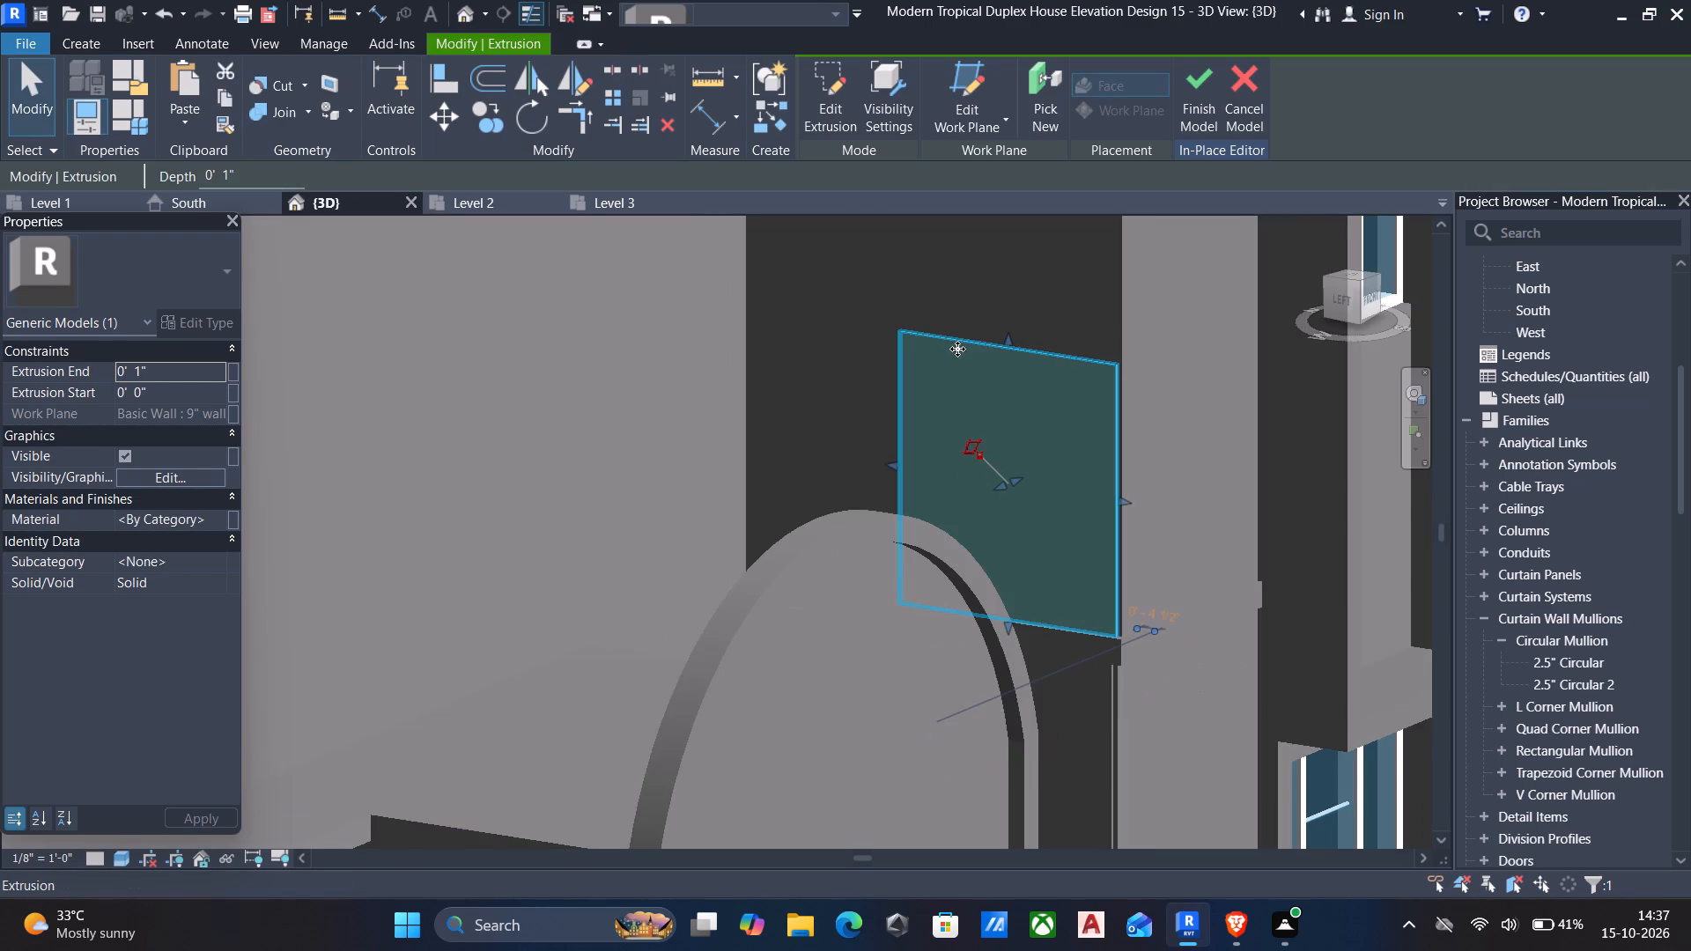
{"action": "middle_click_drag", "start_coordinate": [956, 357], "coordinate": [946, 461]}
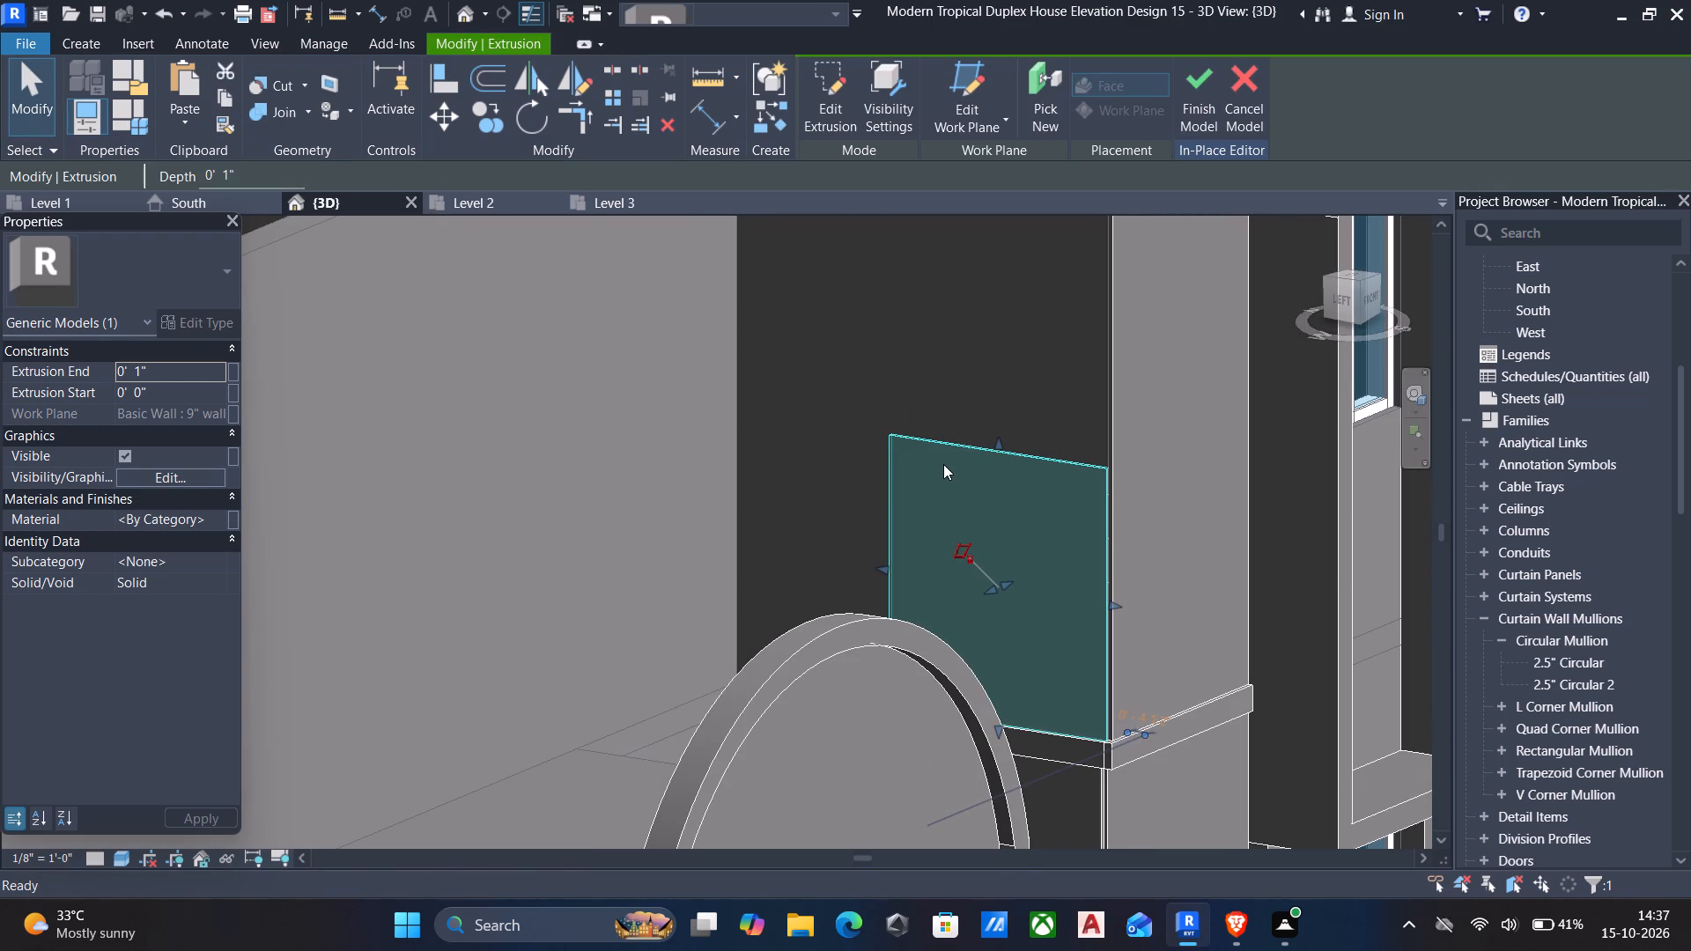
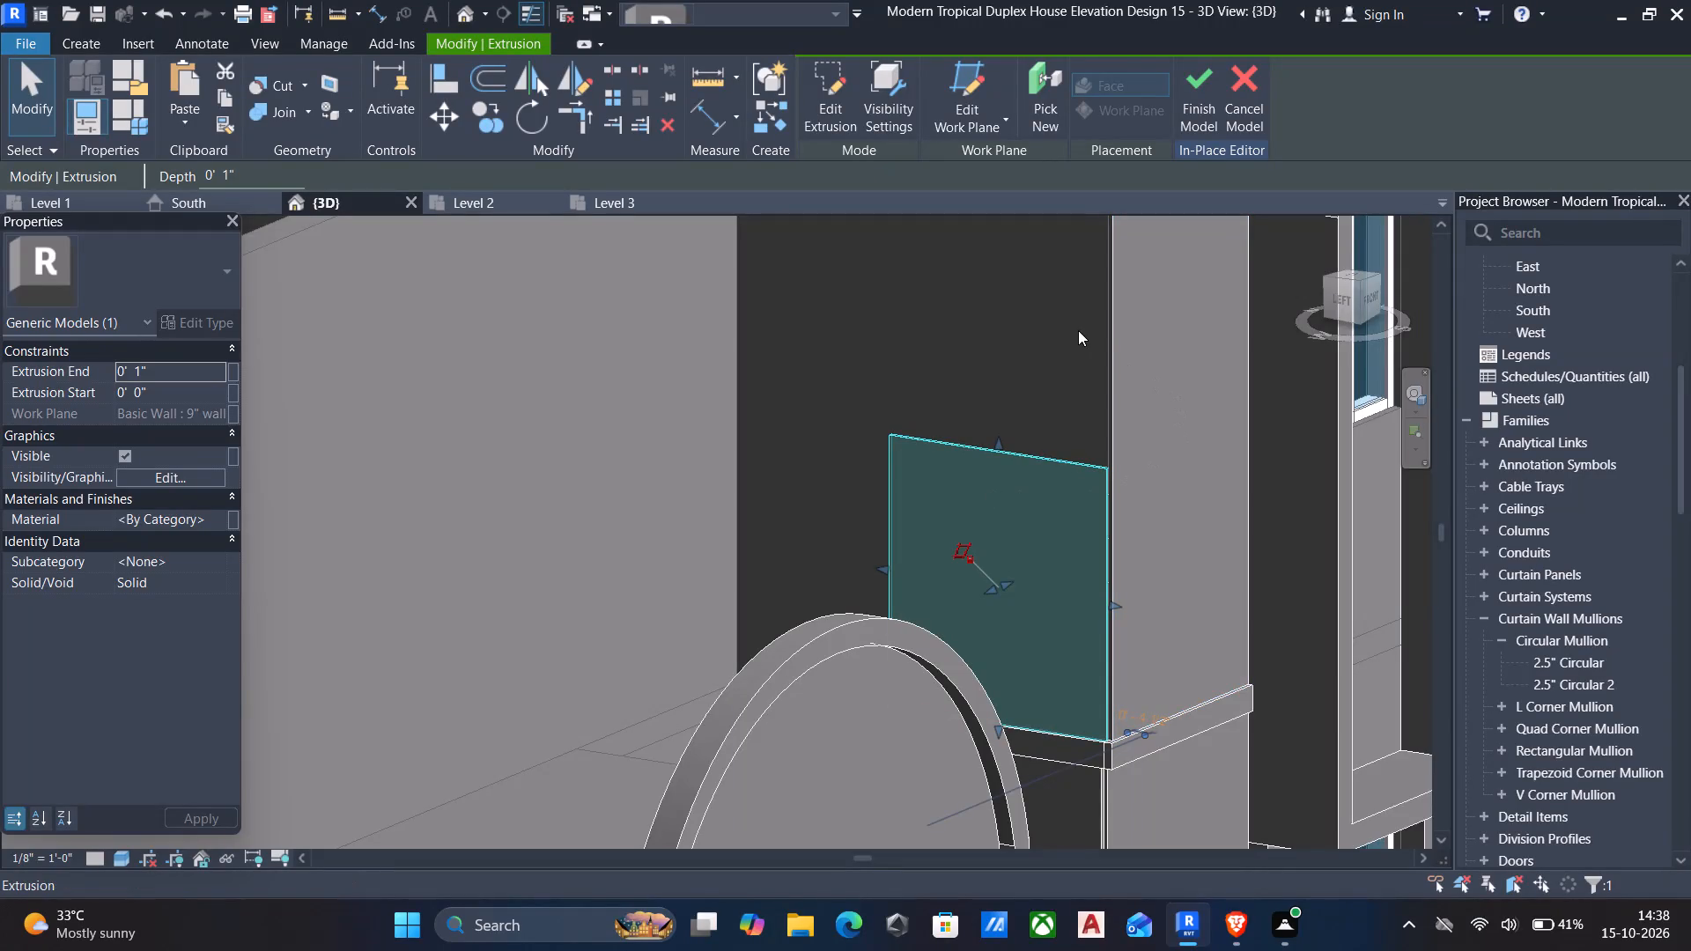
Align the top edge of the bay's upper-floor side panel with the top of the side wall.
{"action": "middle_click_drag", "start_coordinate": [1051, 357], "coordinate": [1055, 514]}
{"action": "type", "text": "al"}
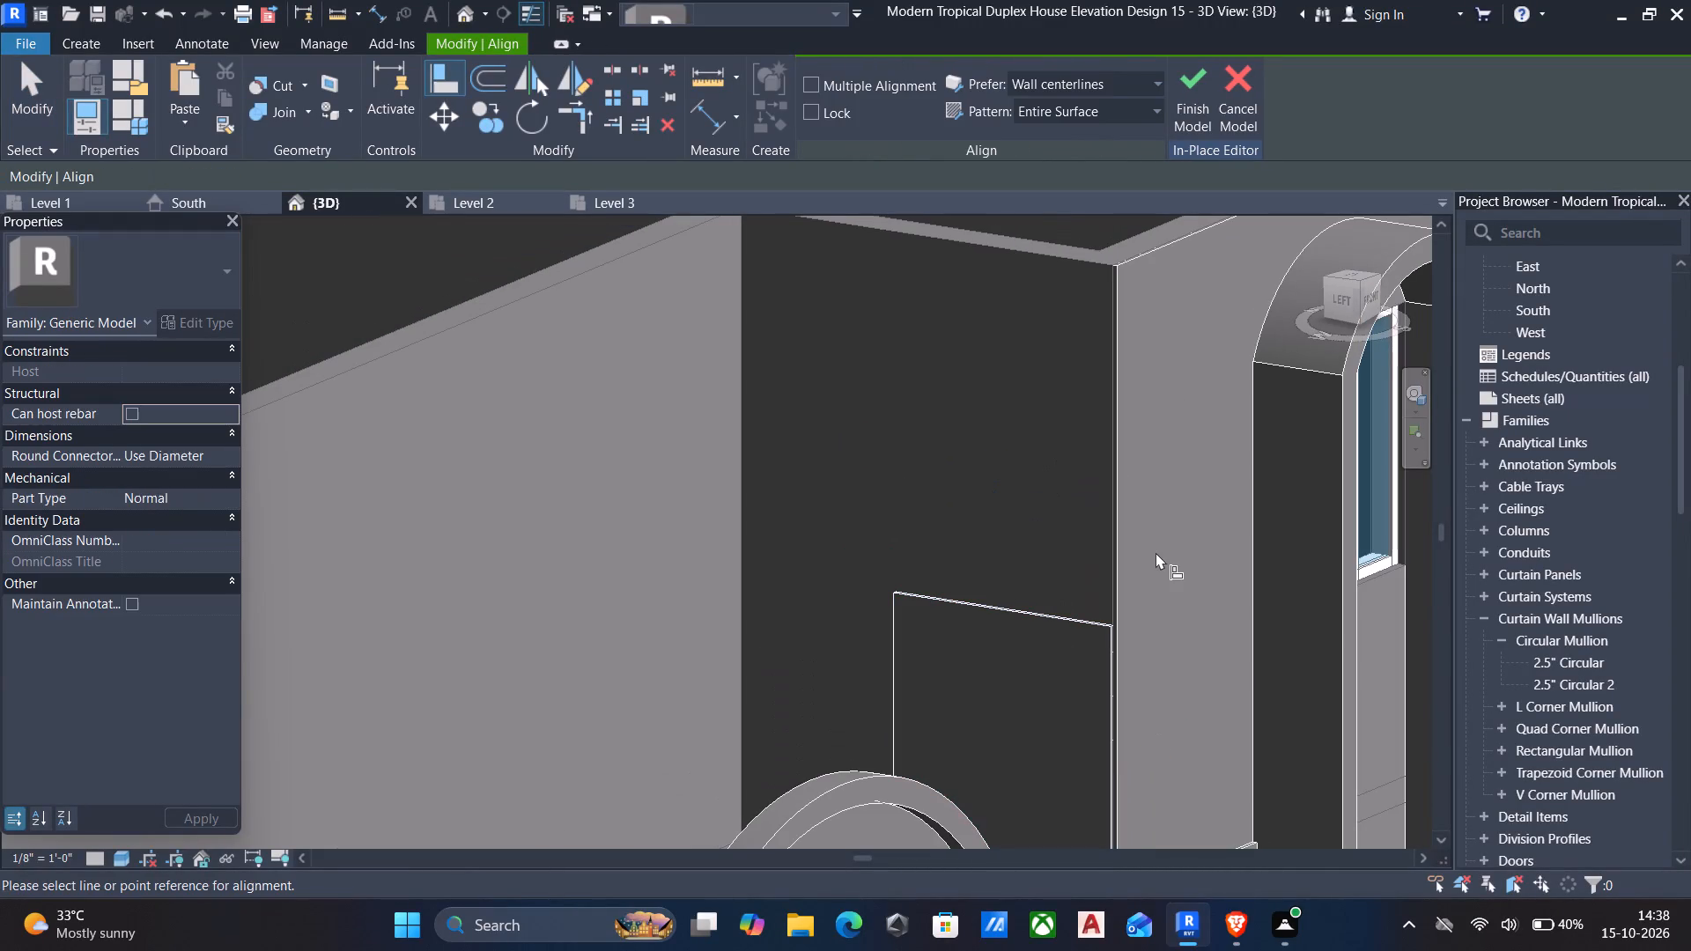
{"action": "middle_click_drag", "start_coordinate": [988, 476], "coordinate": [965, 694]}
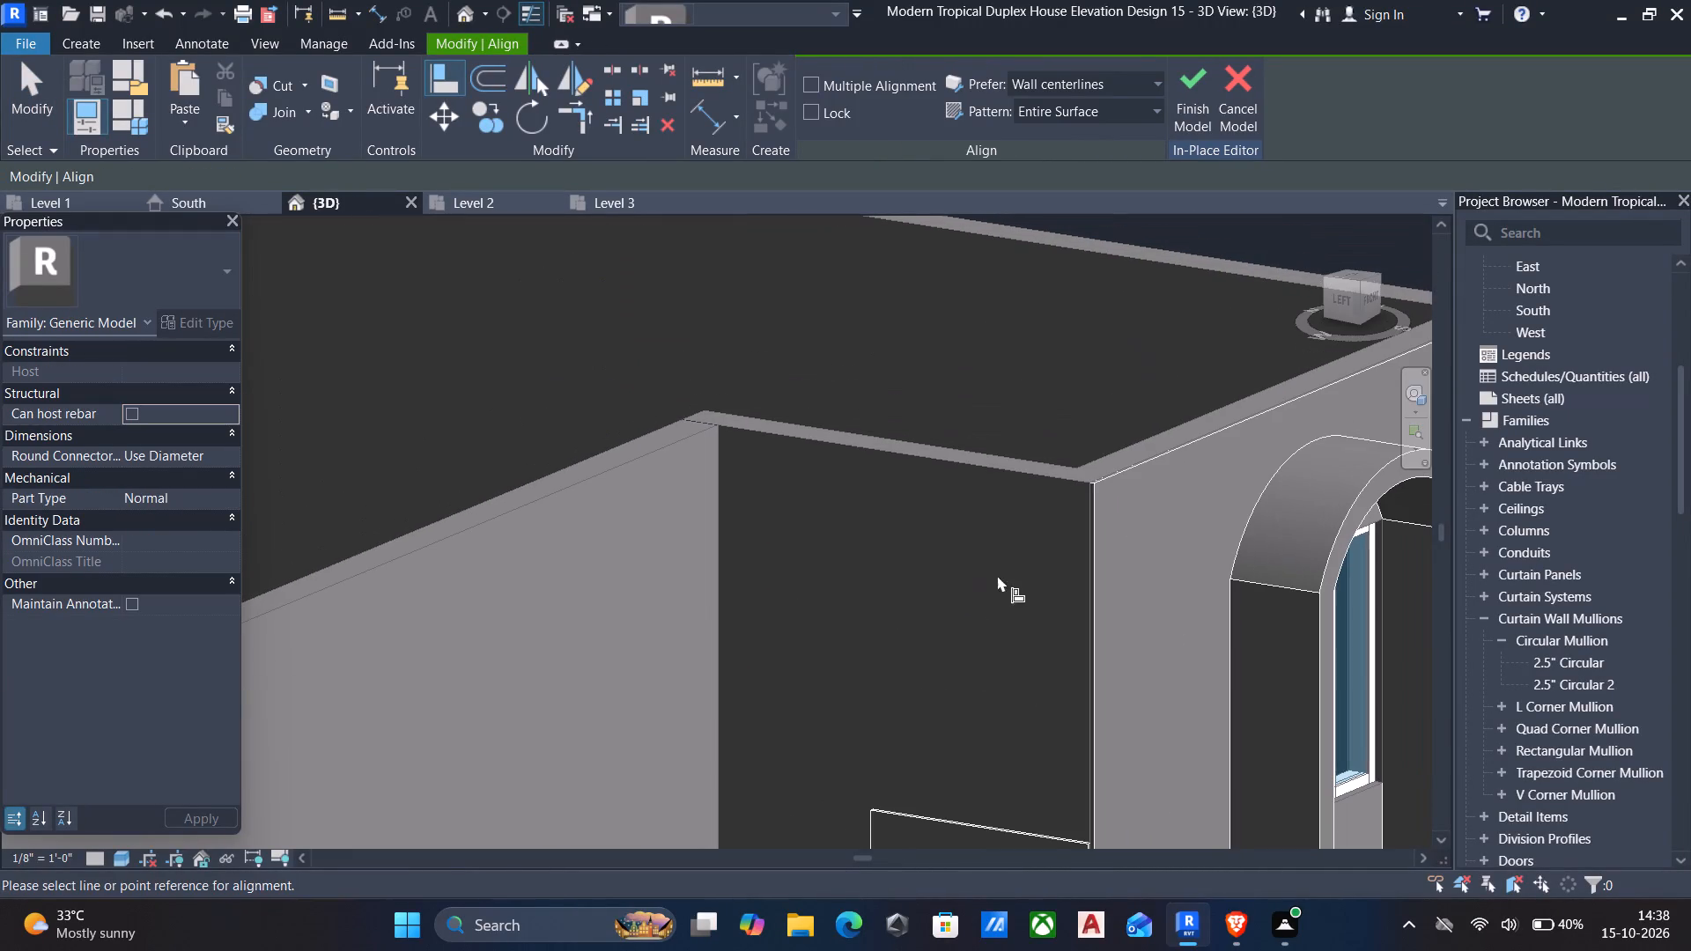
{"action": "scroll", "coordinate": [1030, 508], "scroll_direction": "down", "scroll_amount": 3}
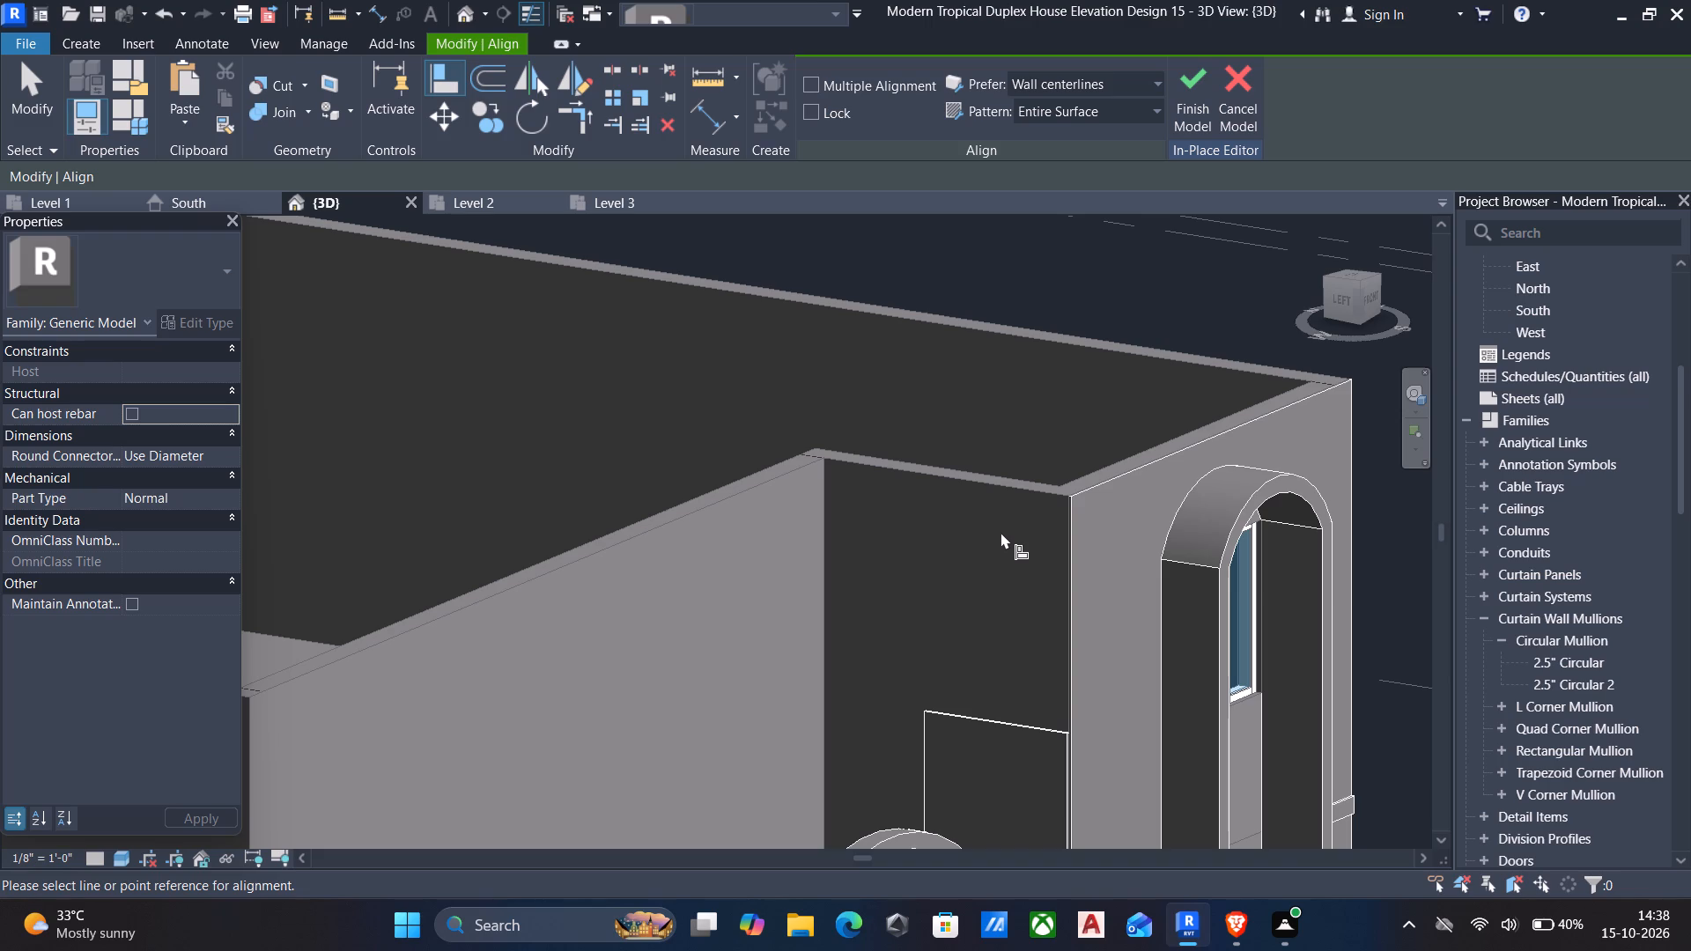
{"action": "left_click", "coordinate": [1003, 477]}
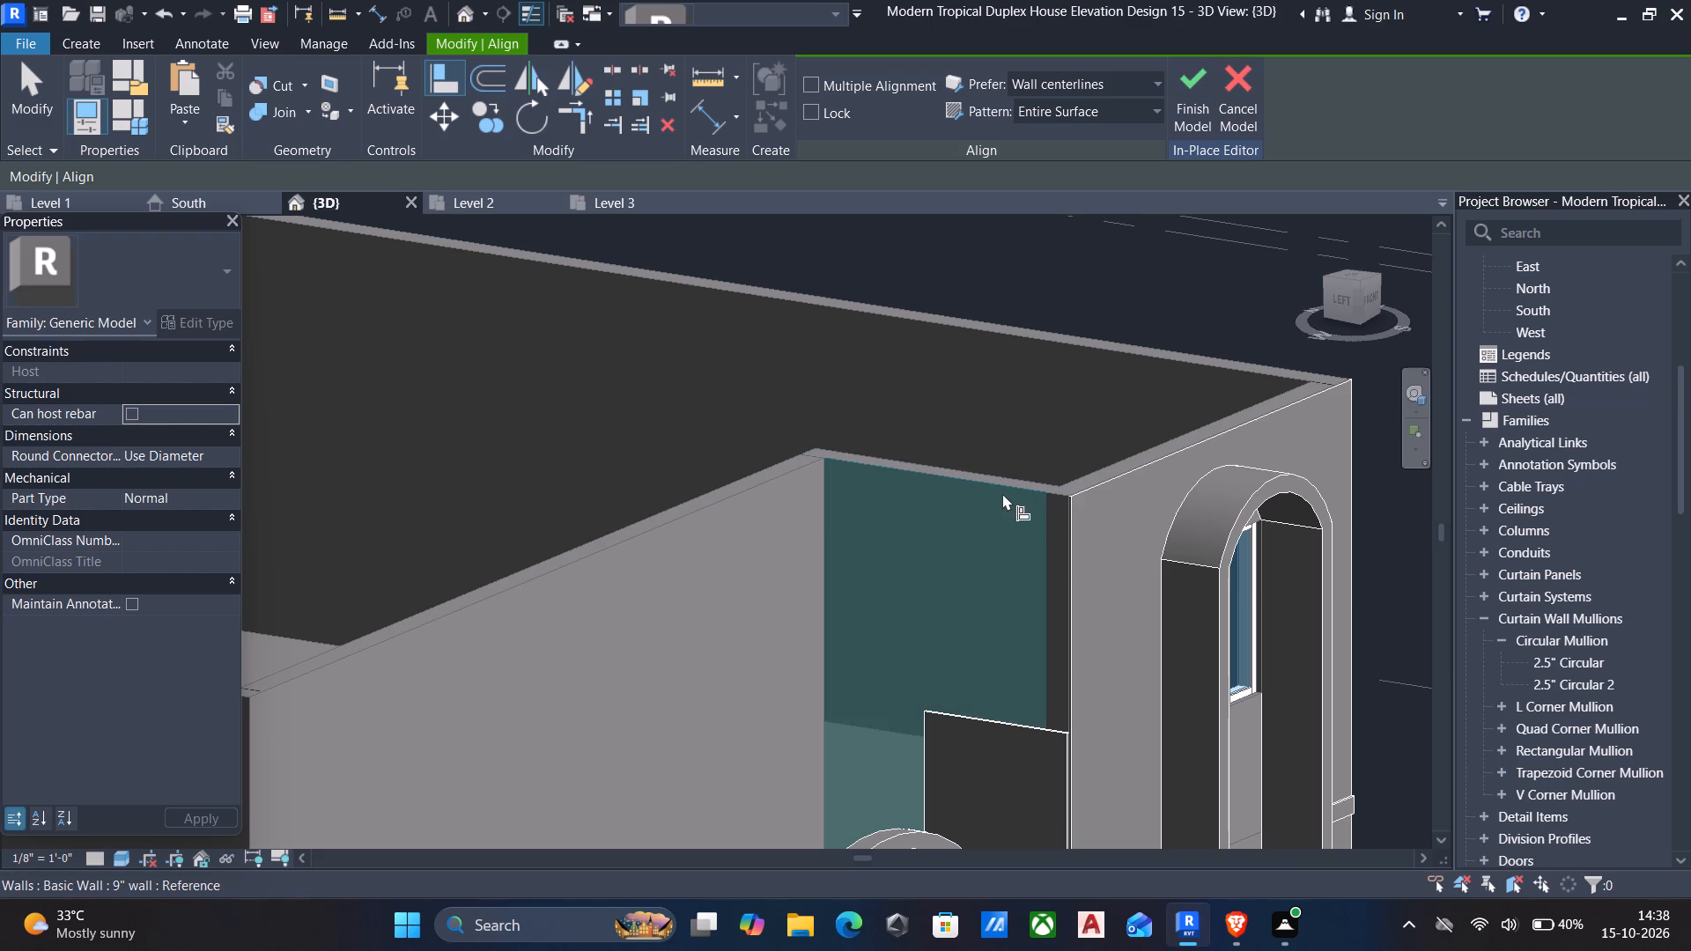
{"action": "key", "text": "Escape"}
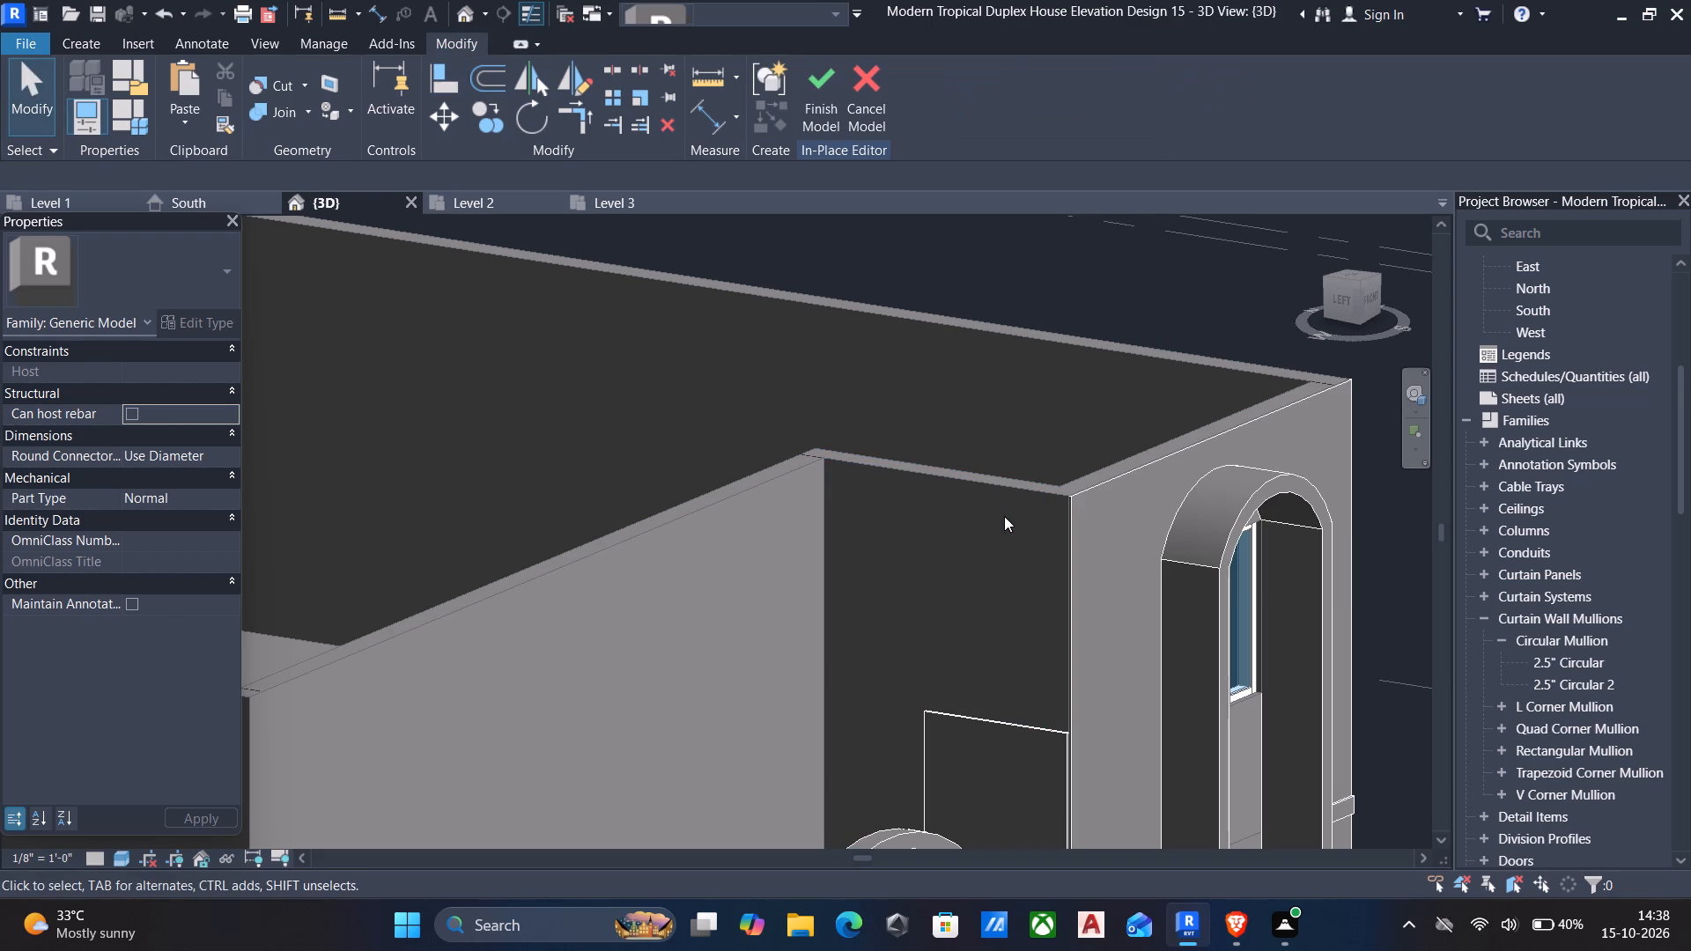
{"action": "type", "text": "al"}
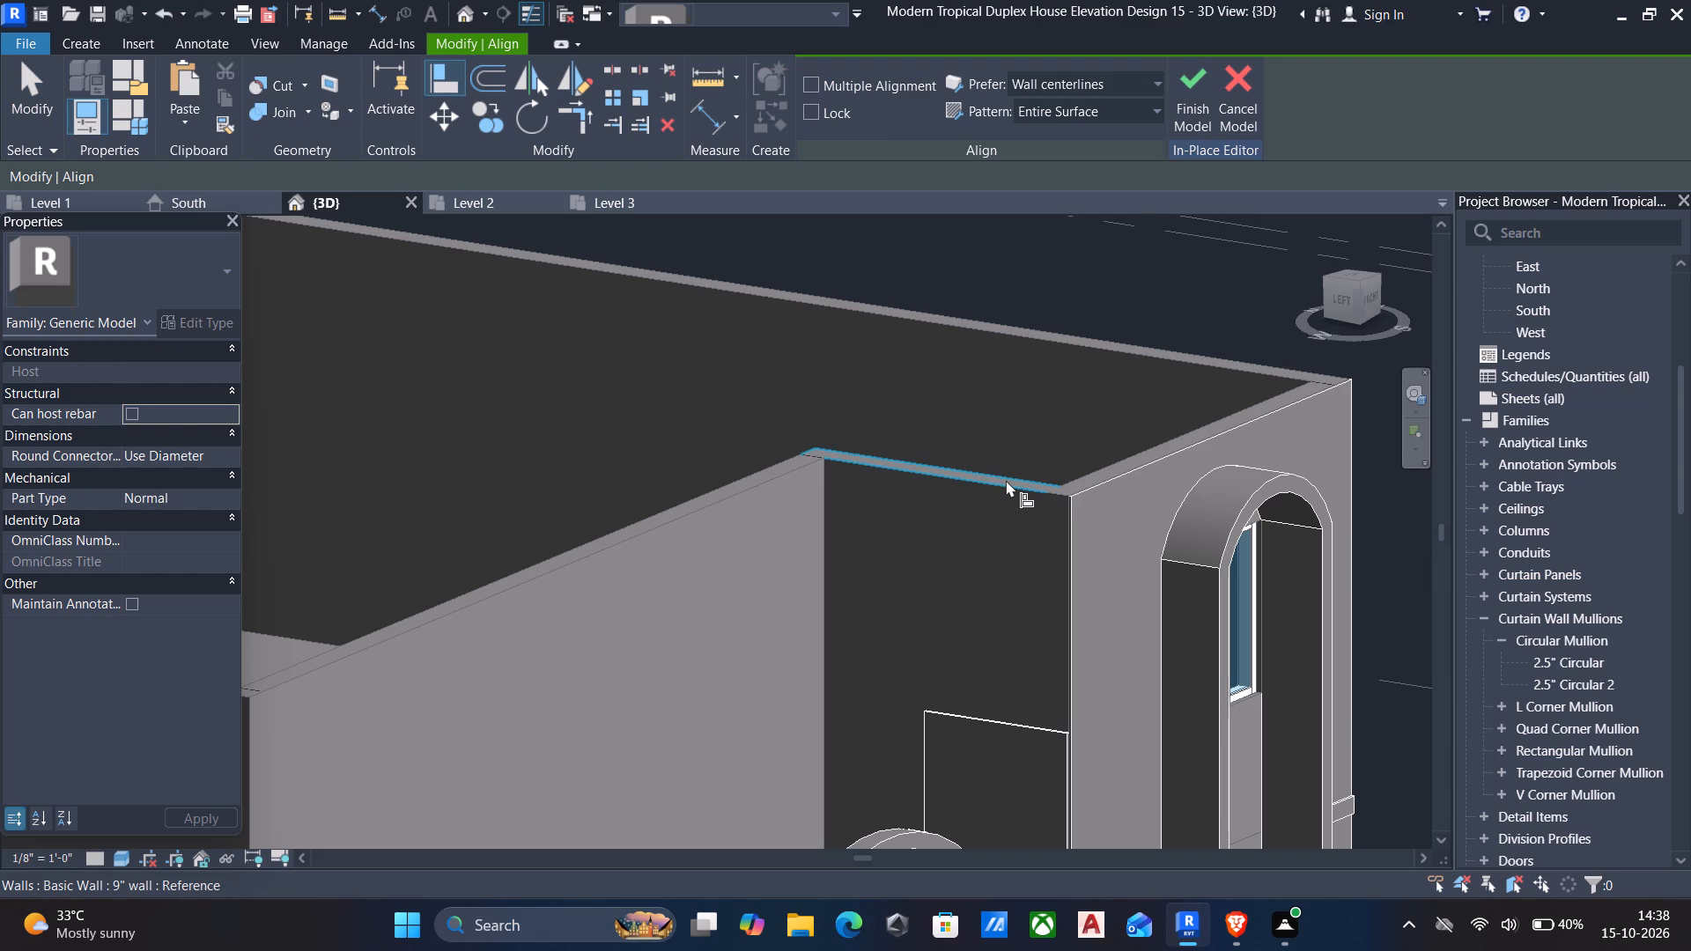
{"action": "left_click", "coordinate": [1006, 480]}
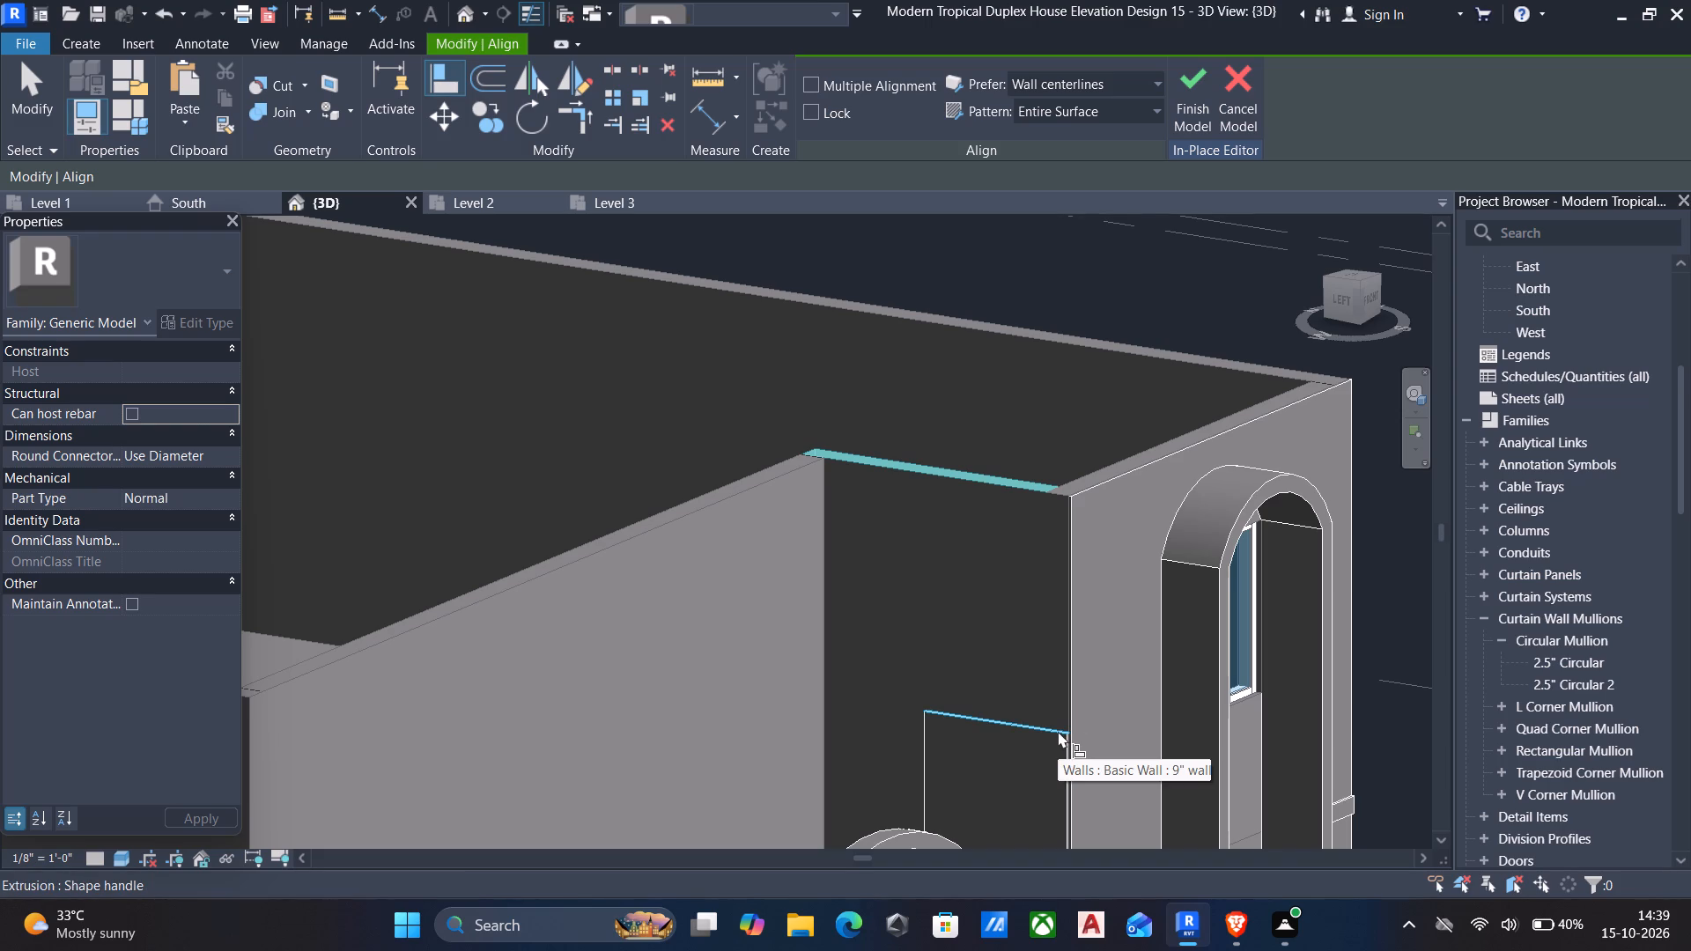
{"action": "left_click", "coordinate": [1058, 731]}
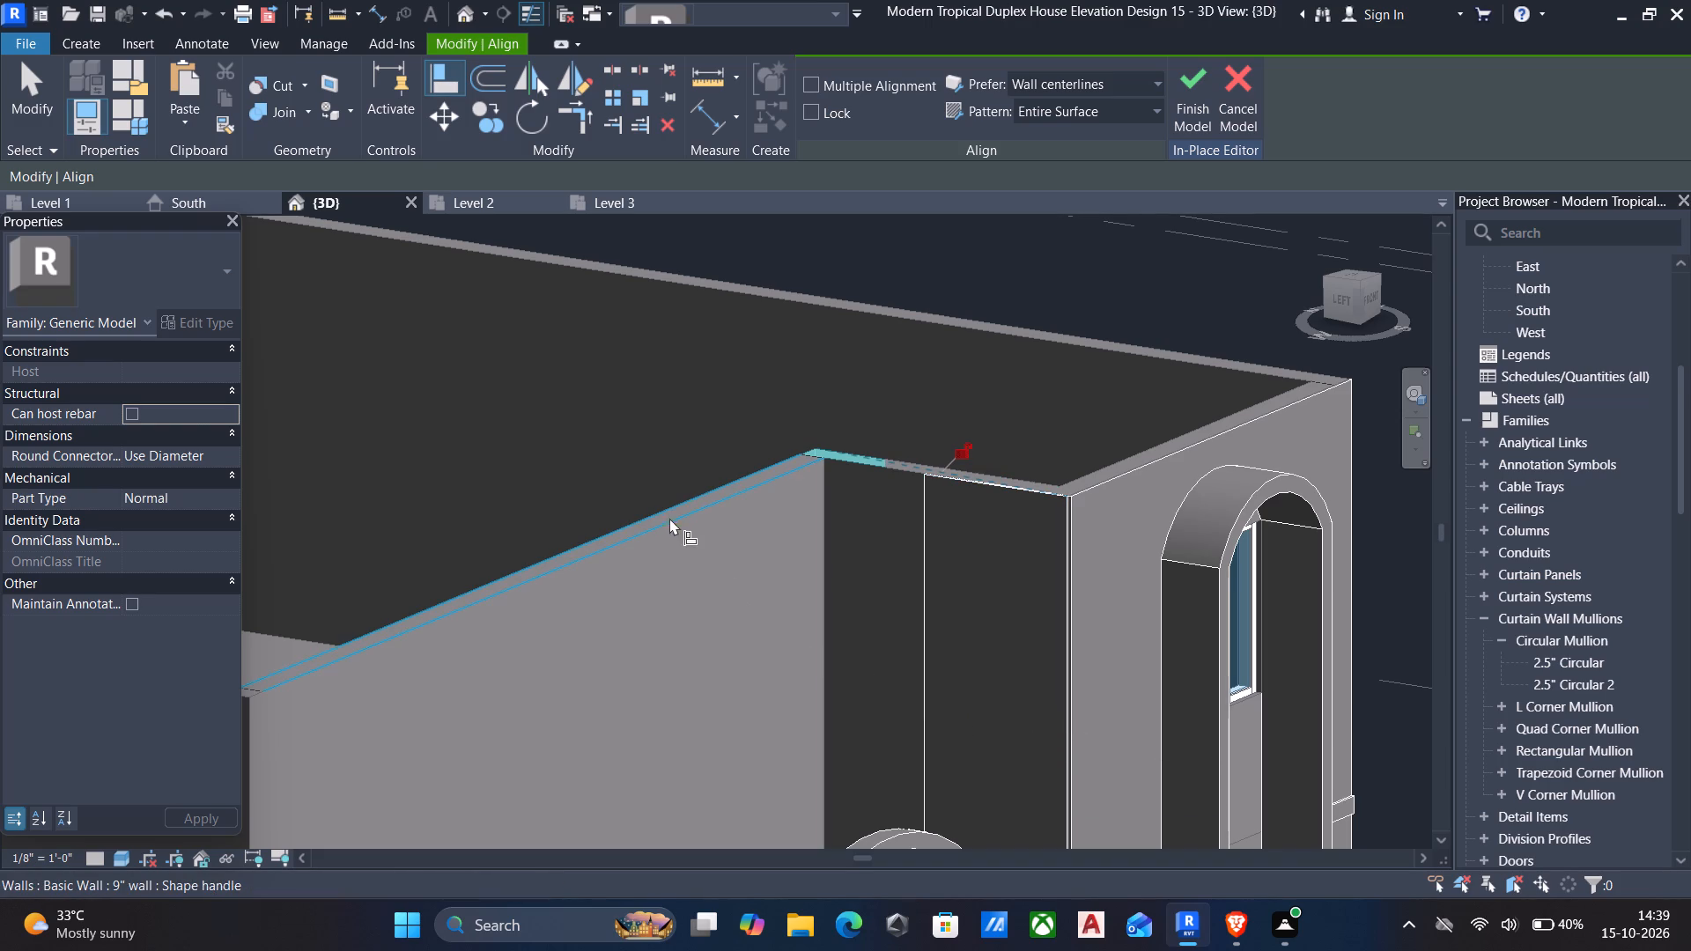
Align the side panel's rear vertical edge with the face of the adjoining recessed wall so it spans the bay's side.
{"action": "left_click", "coordinate": [676, 526]}
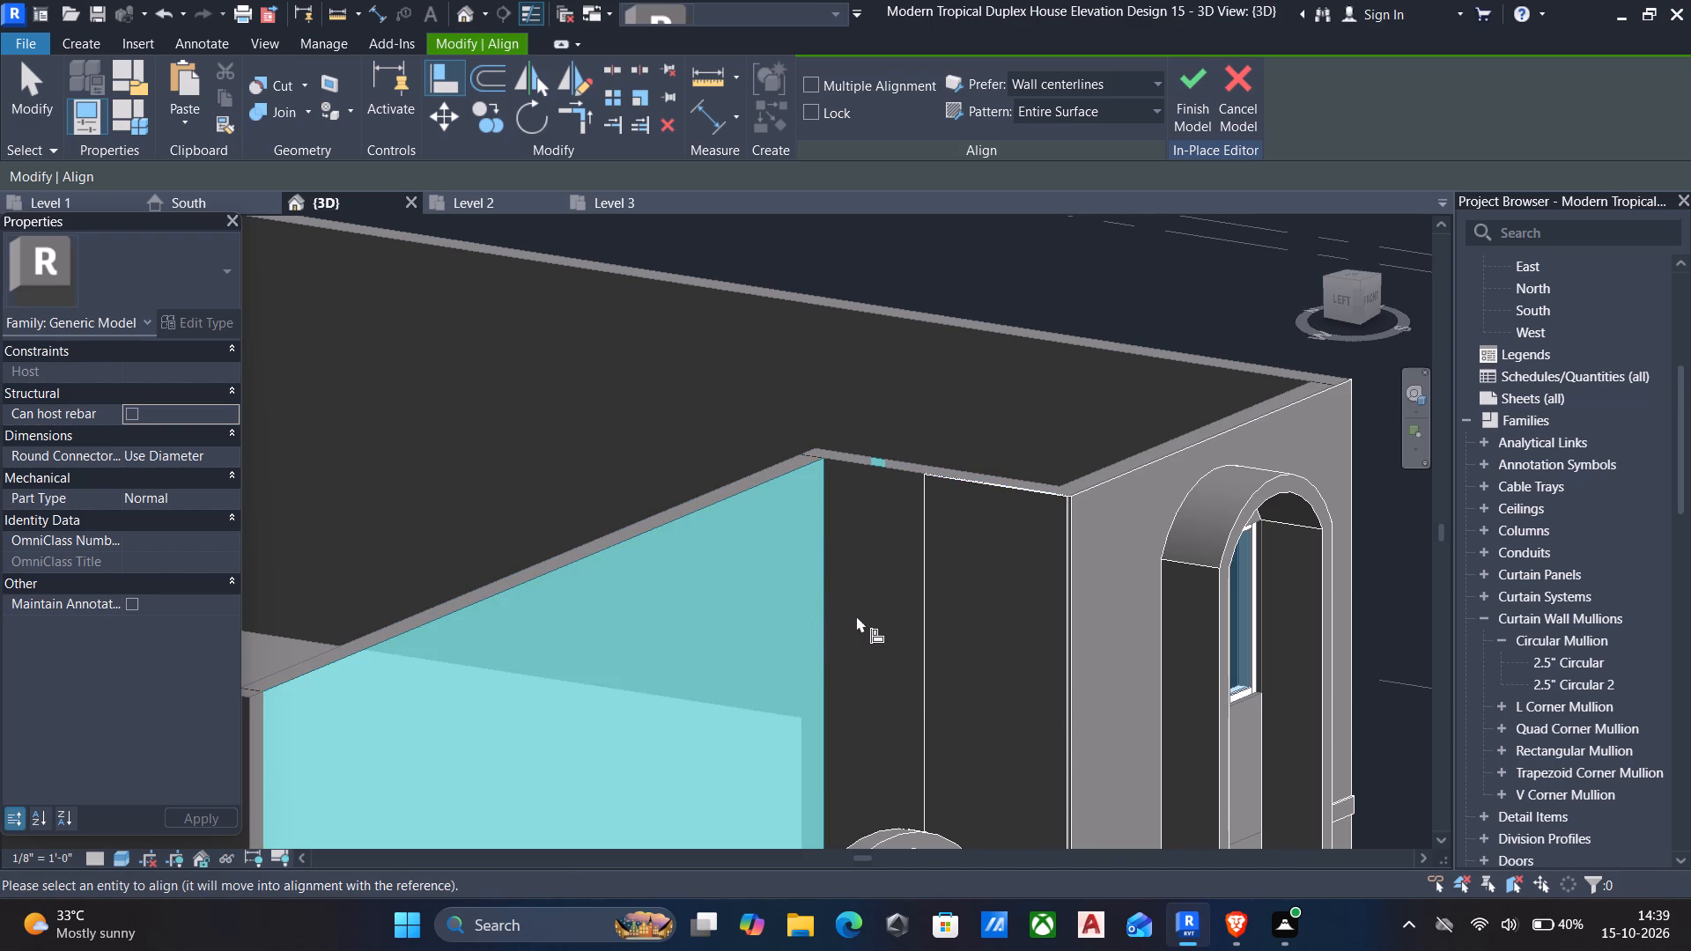
{"action": "middle_click_drag", "start_coordinate": [856, 616], "coordinate": [852, 505]}
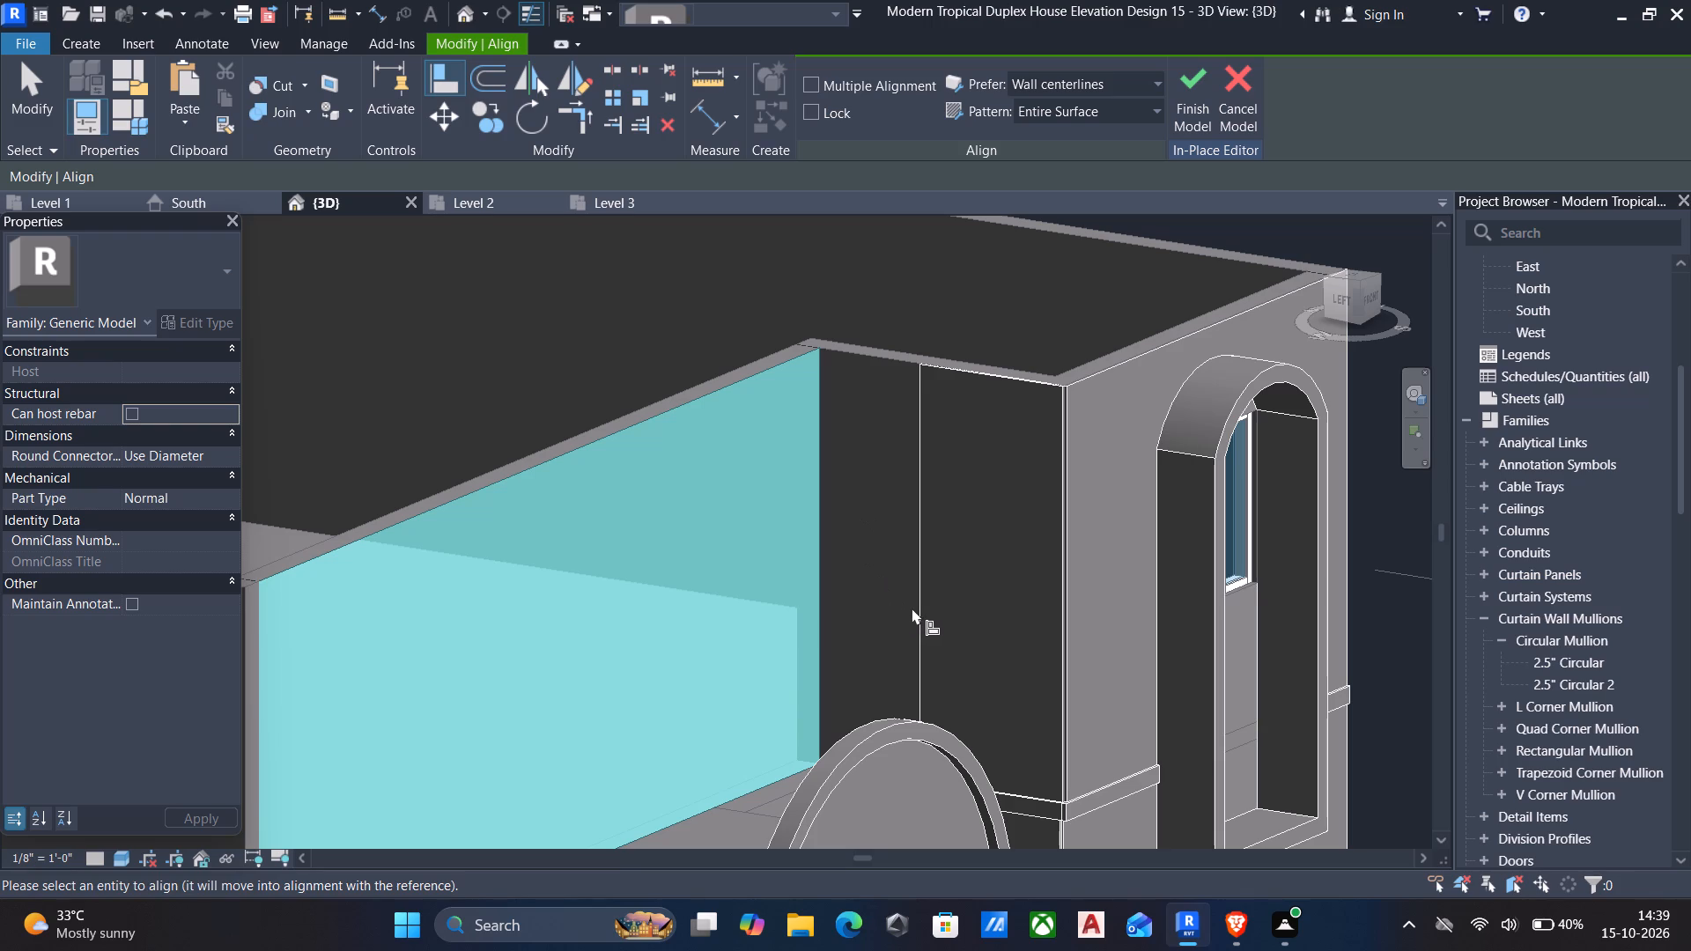
{"action": "left_click", "coordinate": [919, 607]}
{"action": "middle_click_drag", "start_coordinate": [1070, 598], "coordinate": [1070, 596]}
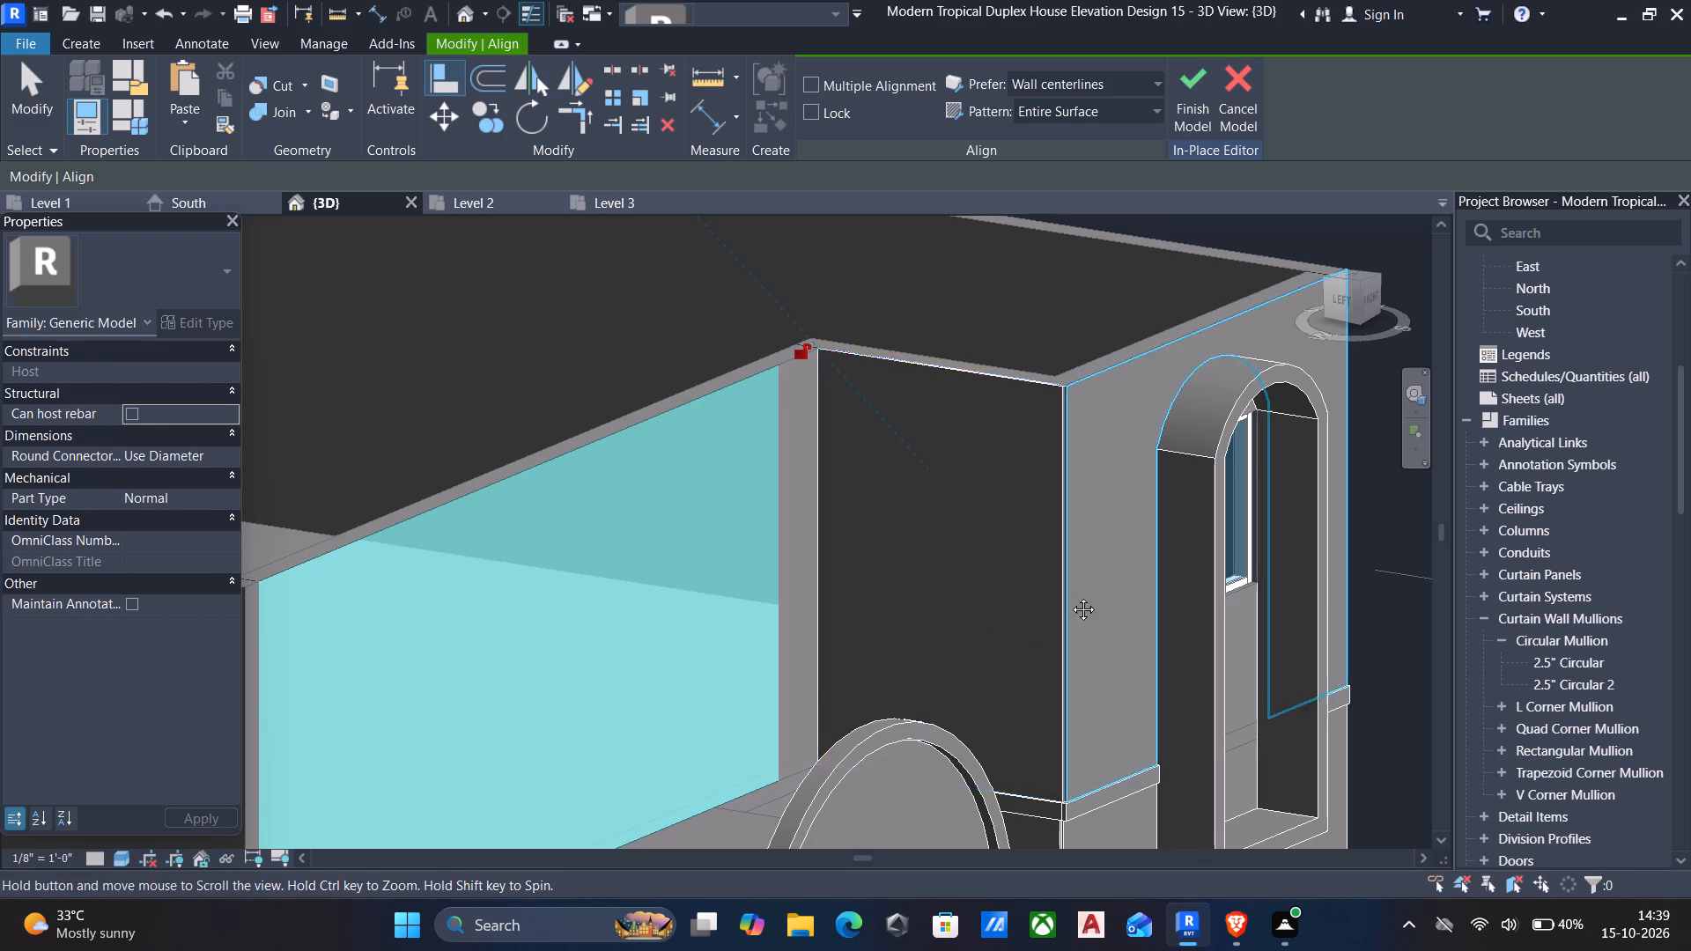
{"action": "middle_click_drag", "start_coordinate": [1070, 596], "coordinate": [1080, 554]}
{"action": "key", "text": "Escape"}
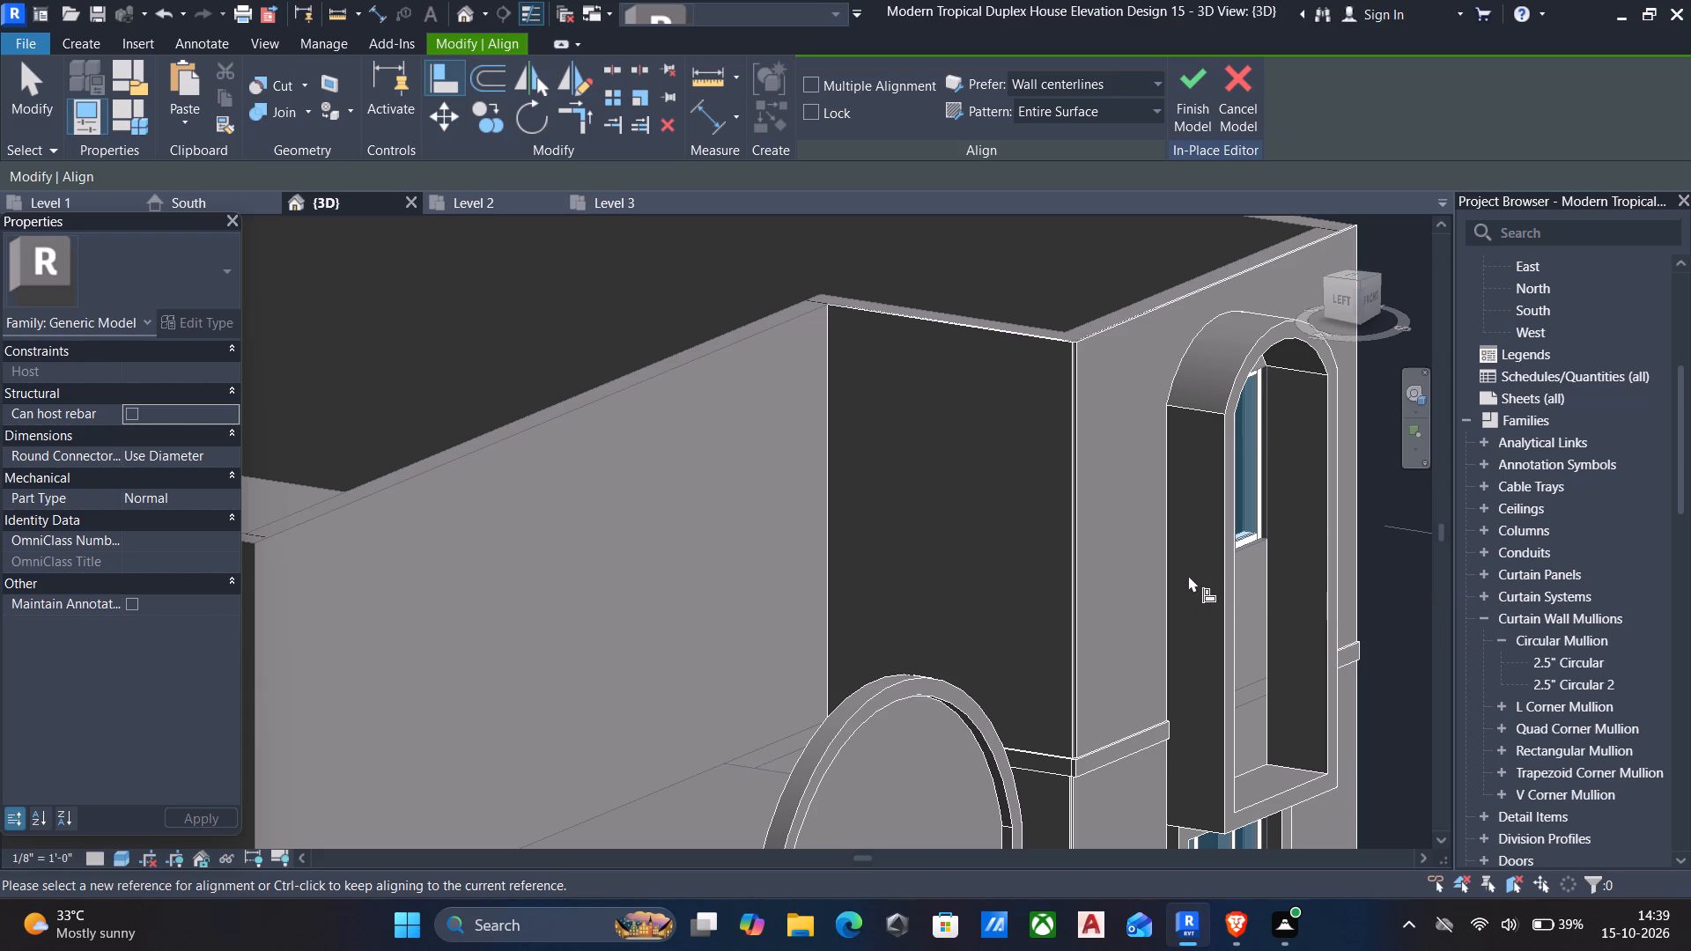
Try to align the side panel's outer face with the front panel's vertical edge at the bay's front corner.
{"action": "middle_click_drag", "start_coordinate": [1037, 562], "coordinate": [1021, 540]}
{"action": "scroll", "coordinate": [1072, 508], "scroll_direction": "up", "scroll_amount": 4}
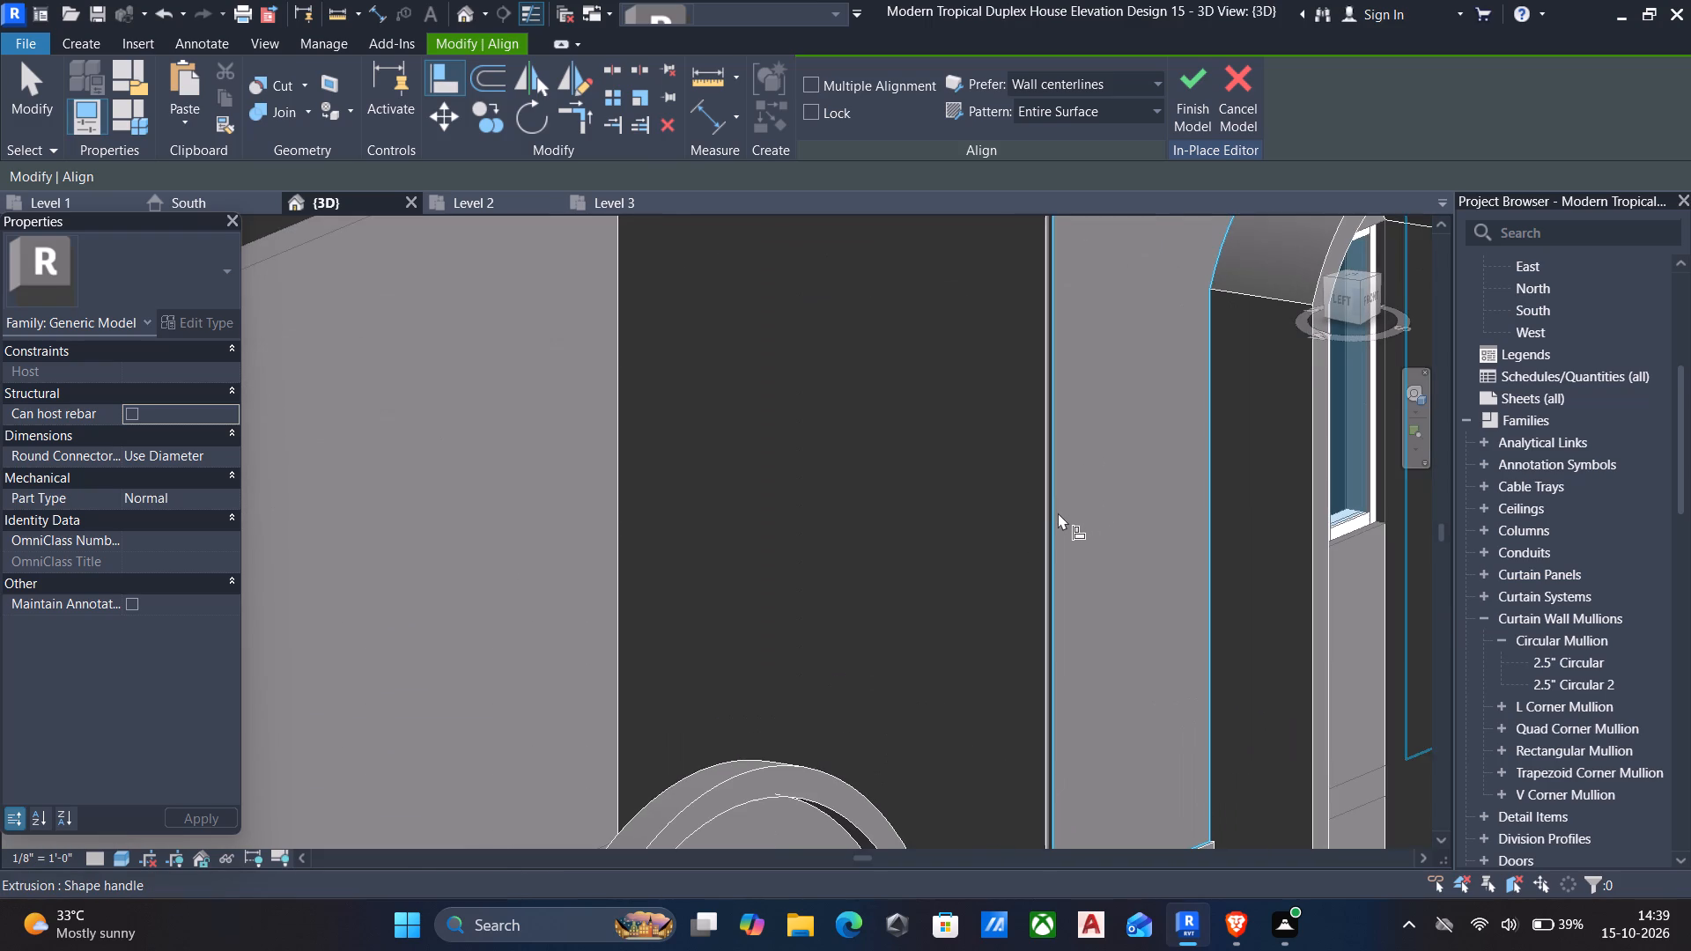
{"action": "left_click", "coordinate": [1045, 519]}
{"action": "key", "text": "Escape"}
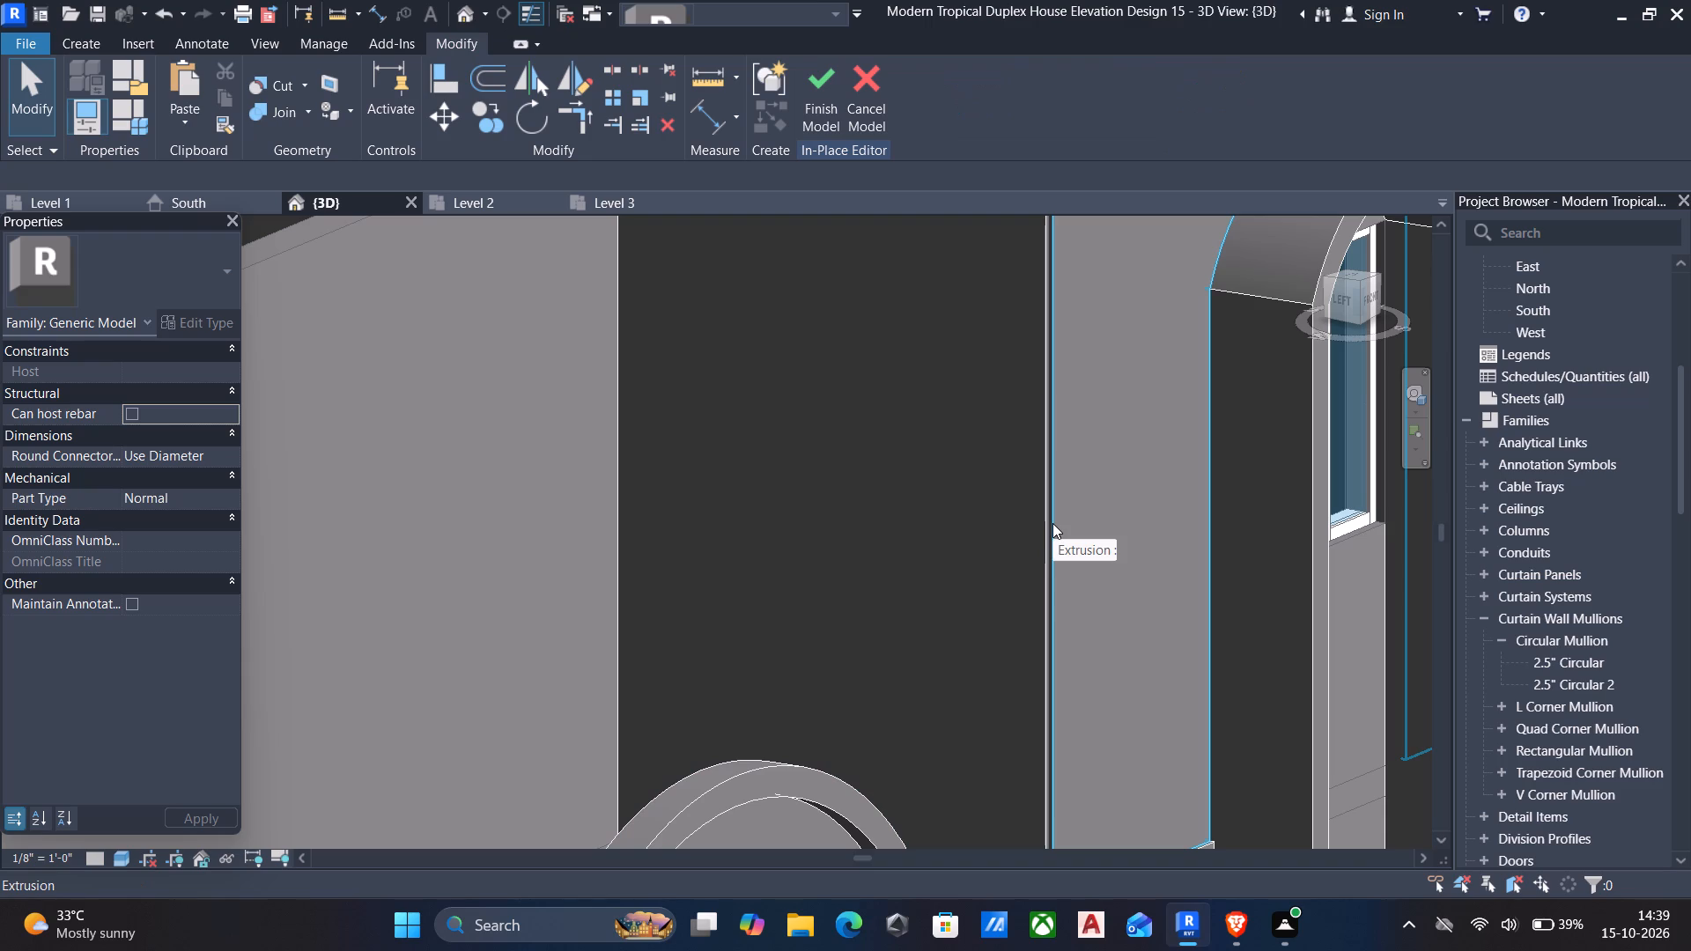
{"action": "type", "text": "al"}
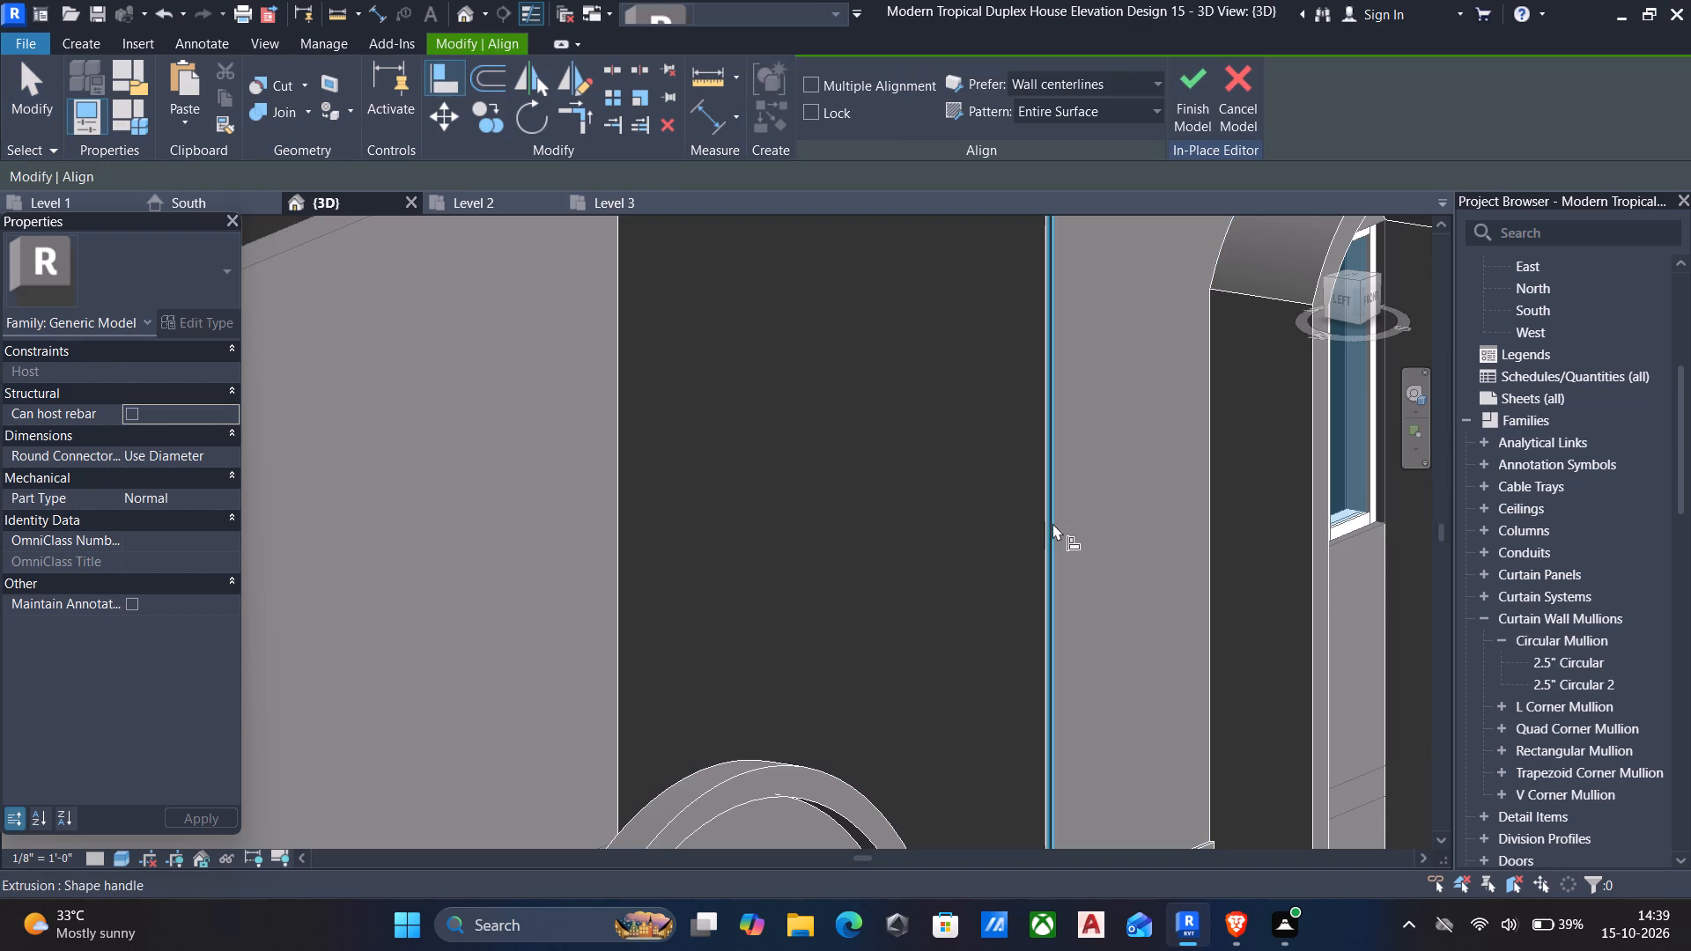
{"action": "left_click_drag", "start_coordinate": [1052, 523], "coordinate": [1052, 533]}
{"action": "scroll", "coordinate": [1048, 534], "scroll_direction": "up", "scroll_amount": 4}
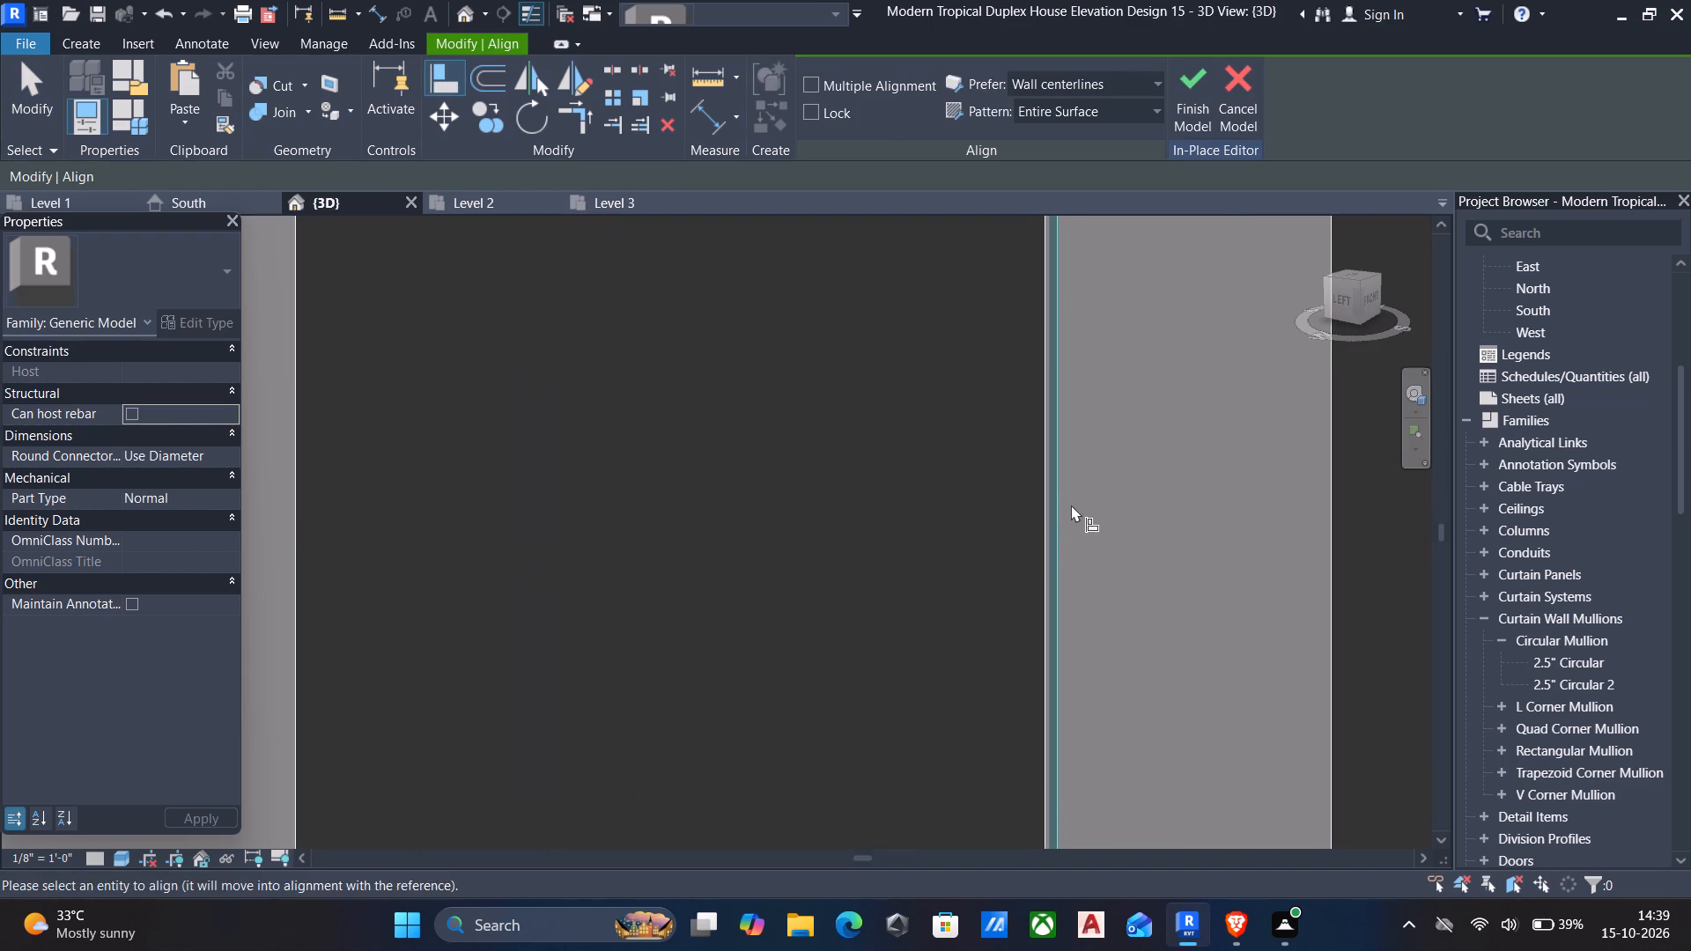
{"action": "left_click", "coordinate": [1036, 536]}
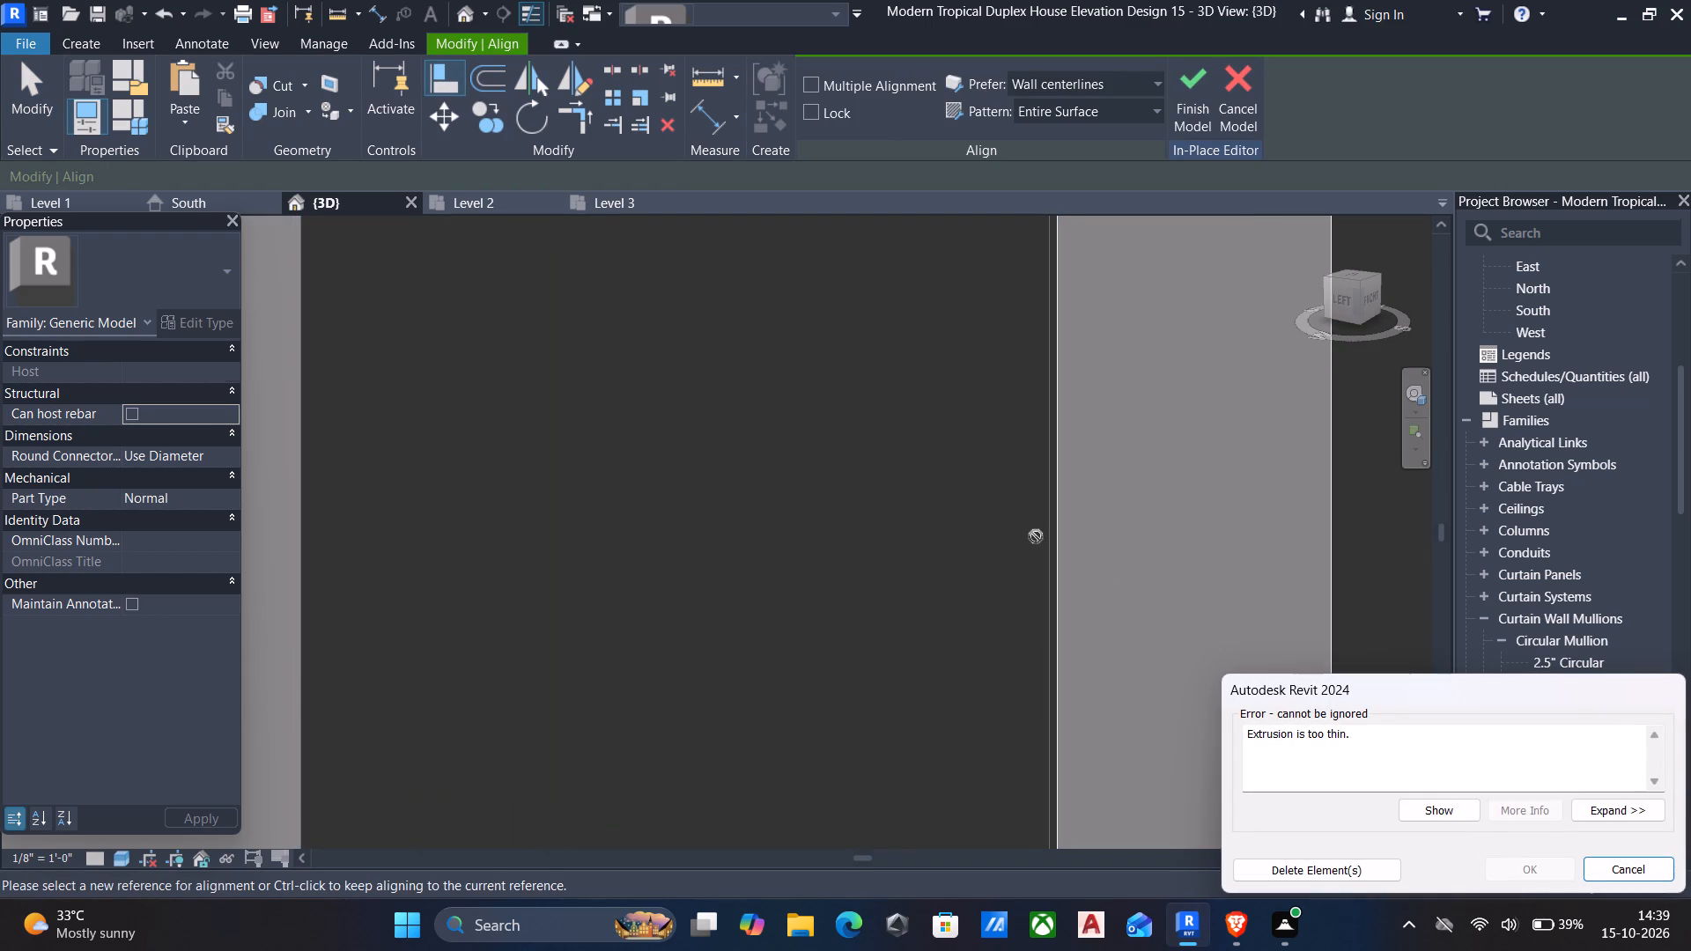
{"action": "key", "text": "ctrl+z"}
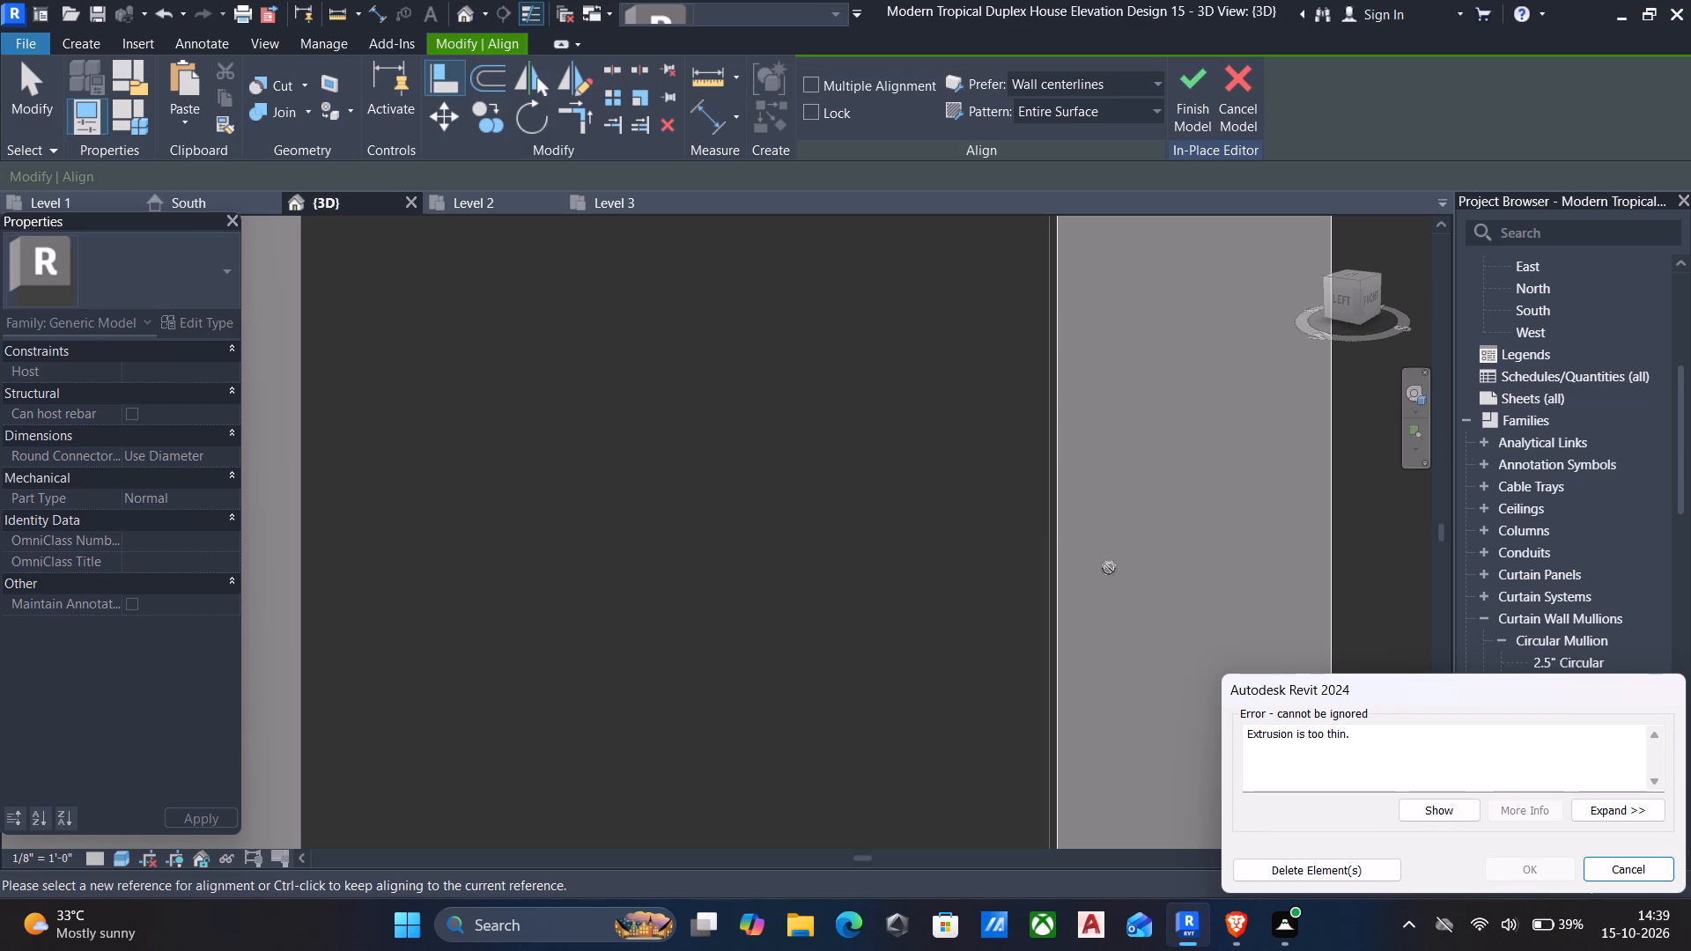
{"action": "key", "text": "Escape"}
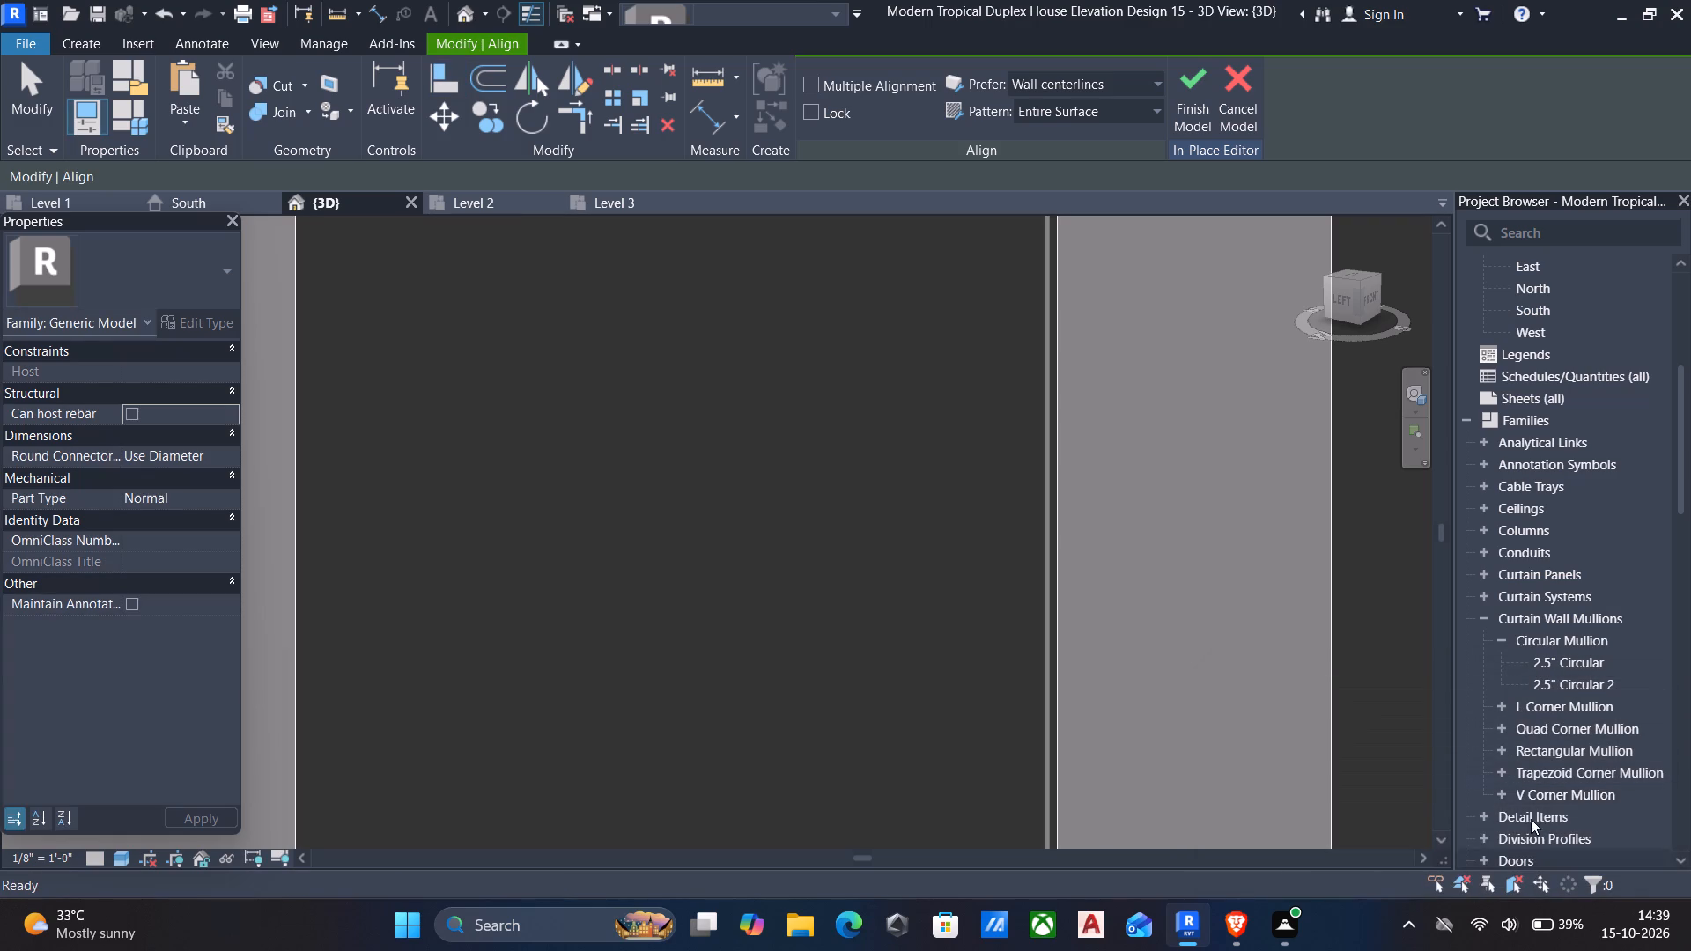
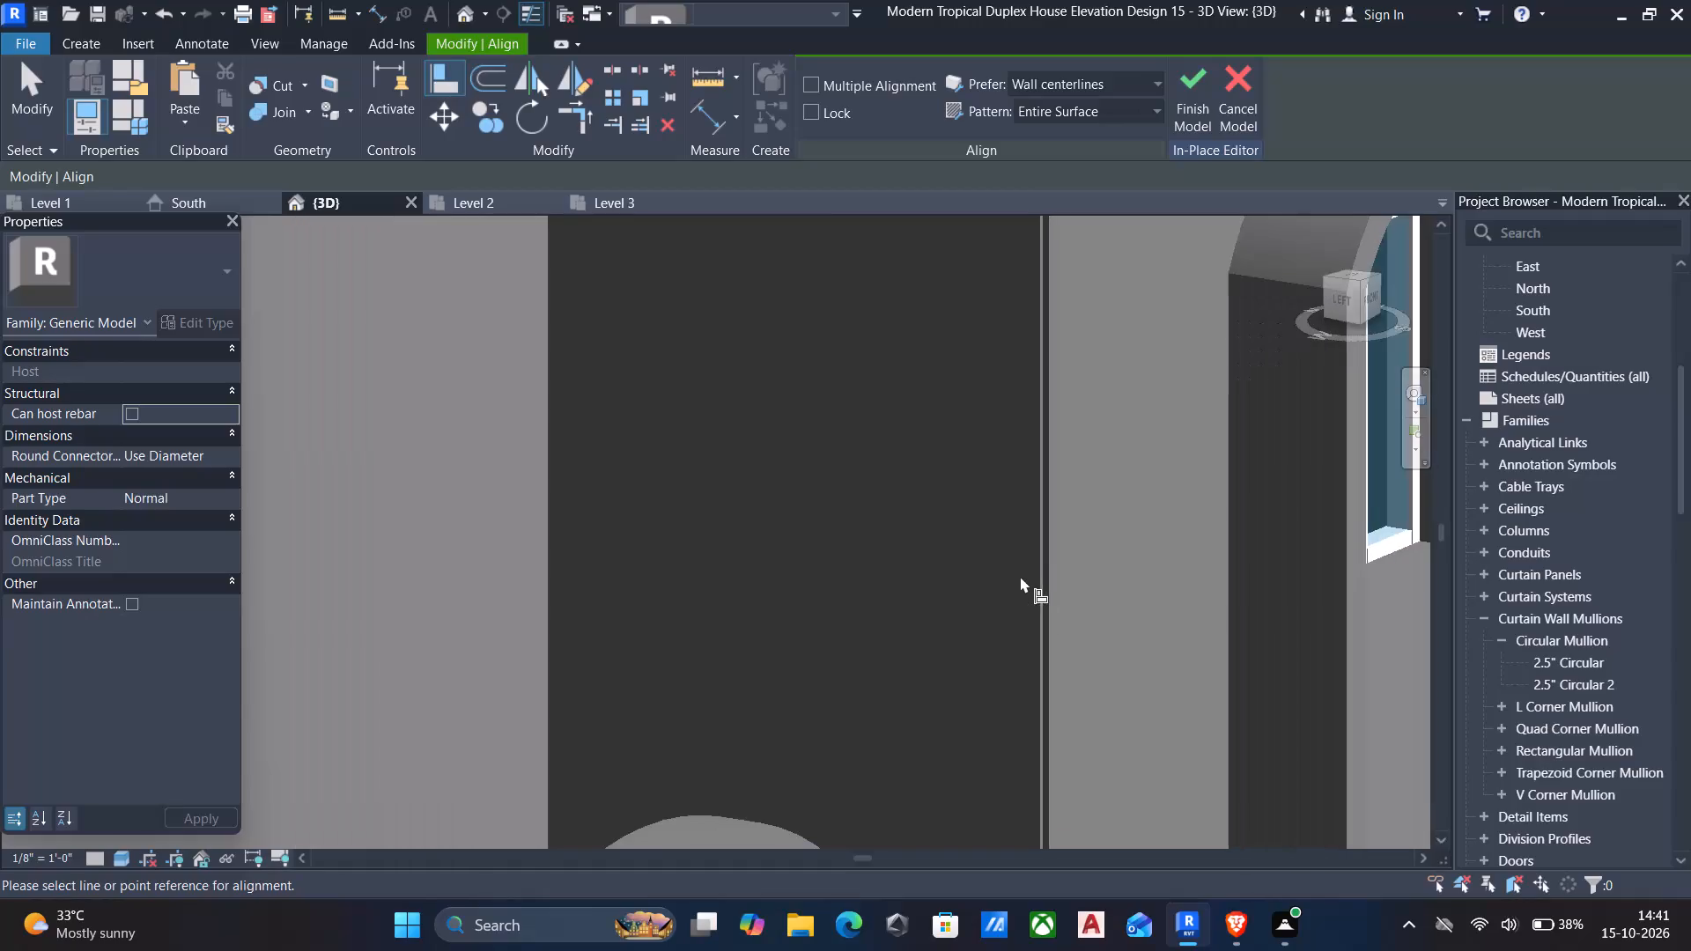
Stretch the bay's upper-floor side panel past the front corner, aligning its front edge with the front panel's outer face.
{"action": "key", "text": "Escape"}
{"action": "scroll", "coordinate": [1031, 596], "scroll_direction": "down", "scroll_amount": 4}
{"action": "middle_click_drag", "start_coordinate": [1036, 598], "coordinate": [1037, 601], "text": "shift"}
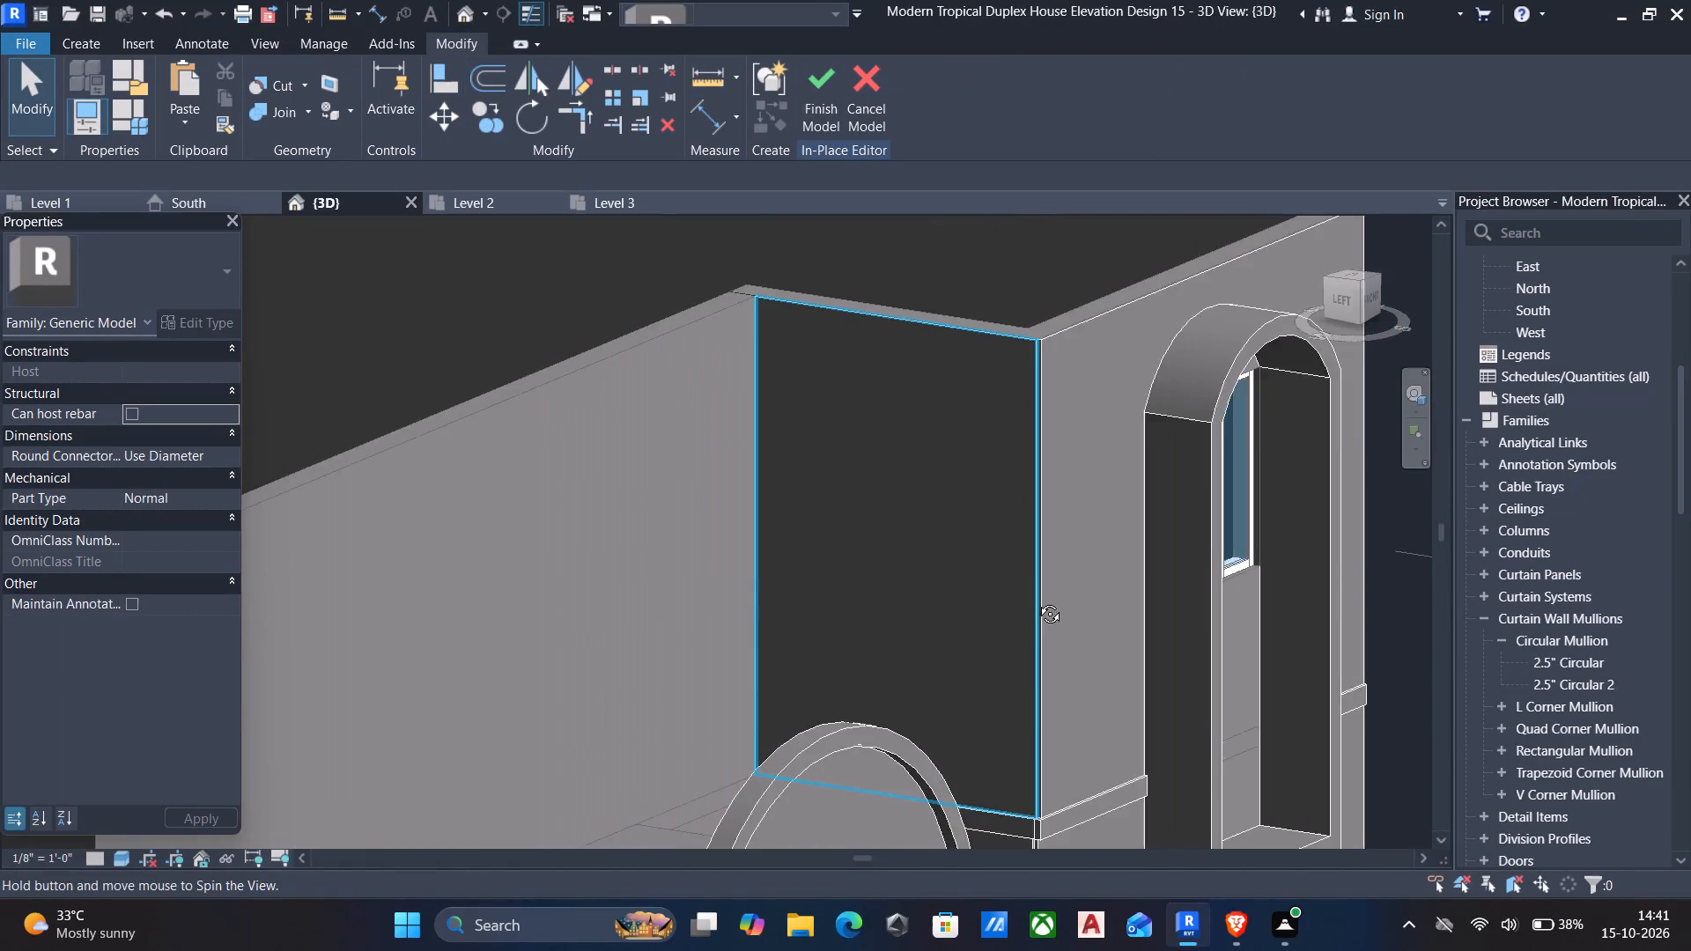
{"action": "middle_click_drag", "start_coordinate": [1037, 601], "coordinate": [1115, 696], "text": "shift"}
{"action": "middle_click_drag", "start_coordinate": [1013, 592], "coordinate": [928, 621]}
{"action": "middle_click_drag", "start_coordinate": [831, 403], "coordinate": [824, 568]}
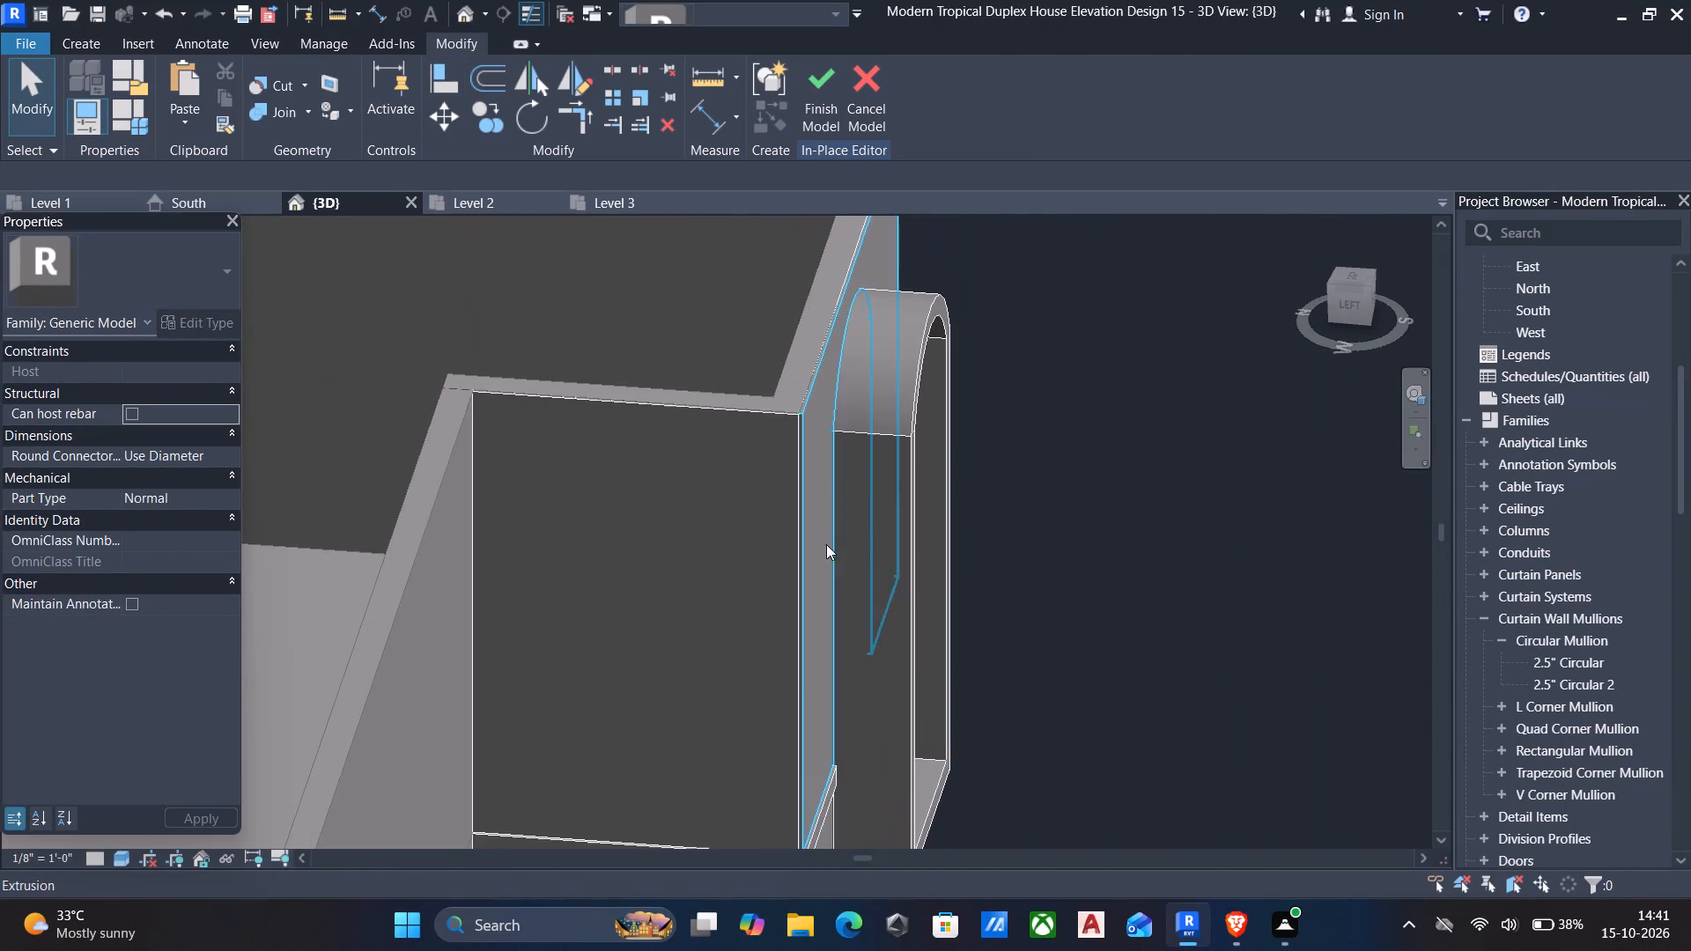
{"action": "scroll", "coordinate": [808, 457], "scroll_direction": "up", "scroll_amount": 5}
{"action": "left_click", "coordinate": [782, 469]}
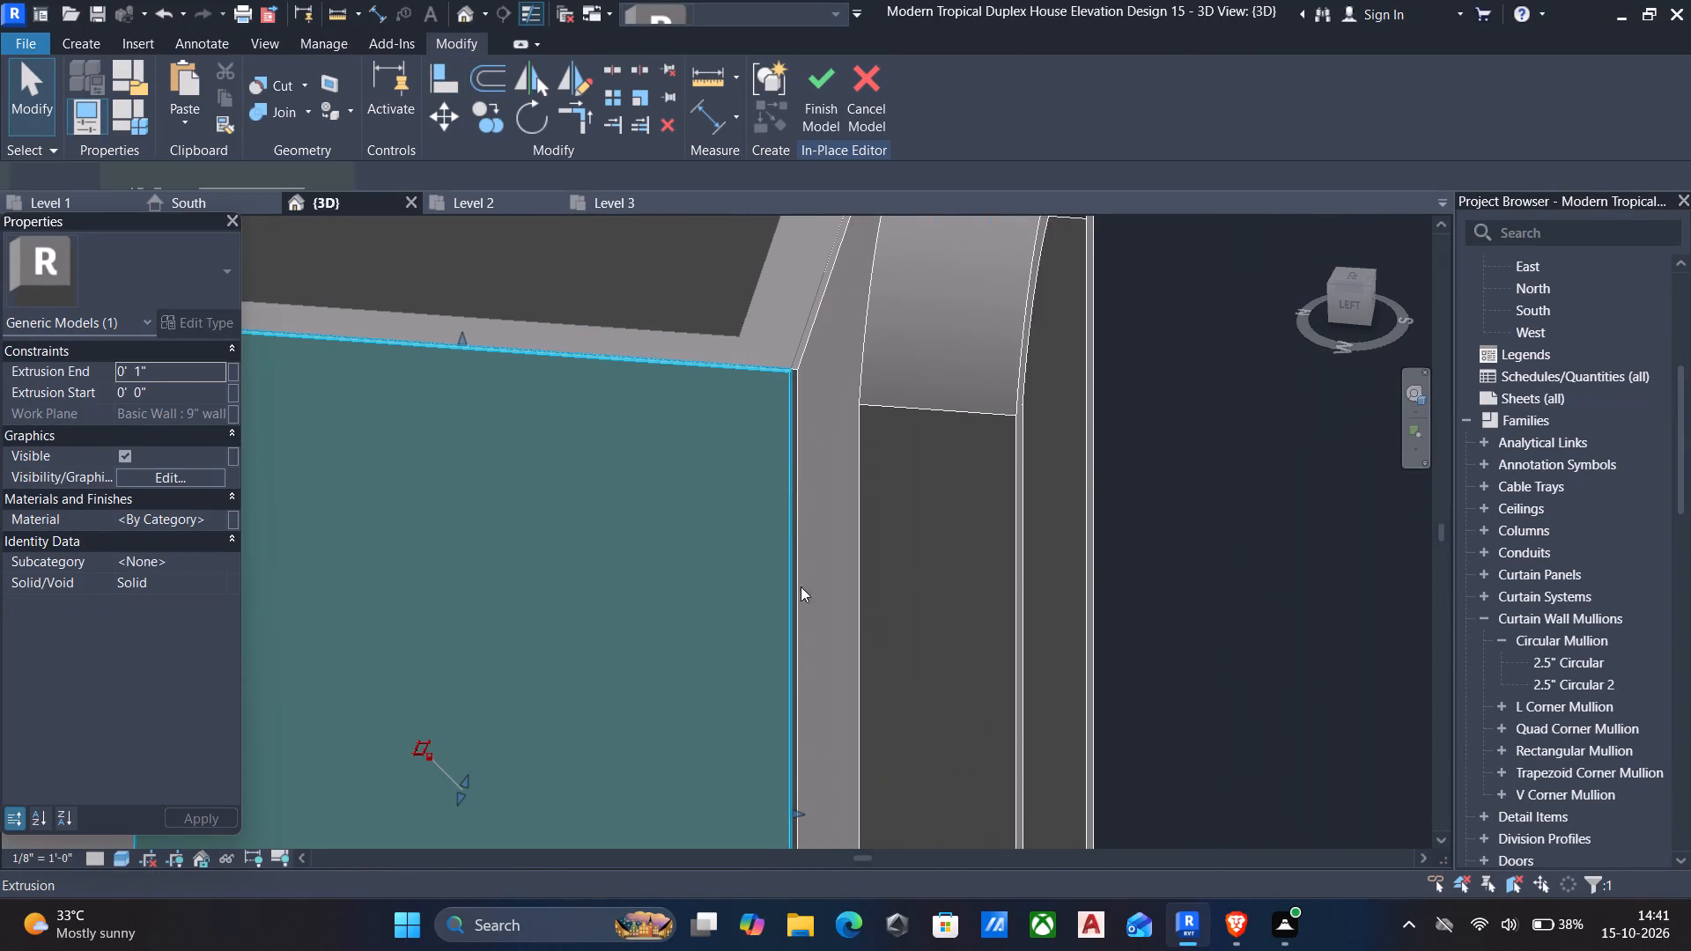
{"action": "middle_click_drag", "start_coordinate": [835, 782], "coordinate": [853, 587]}
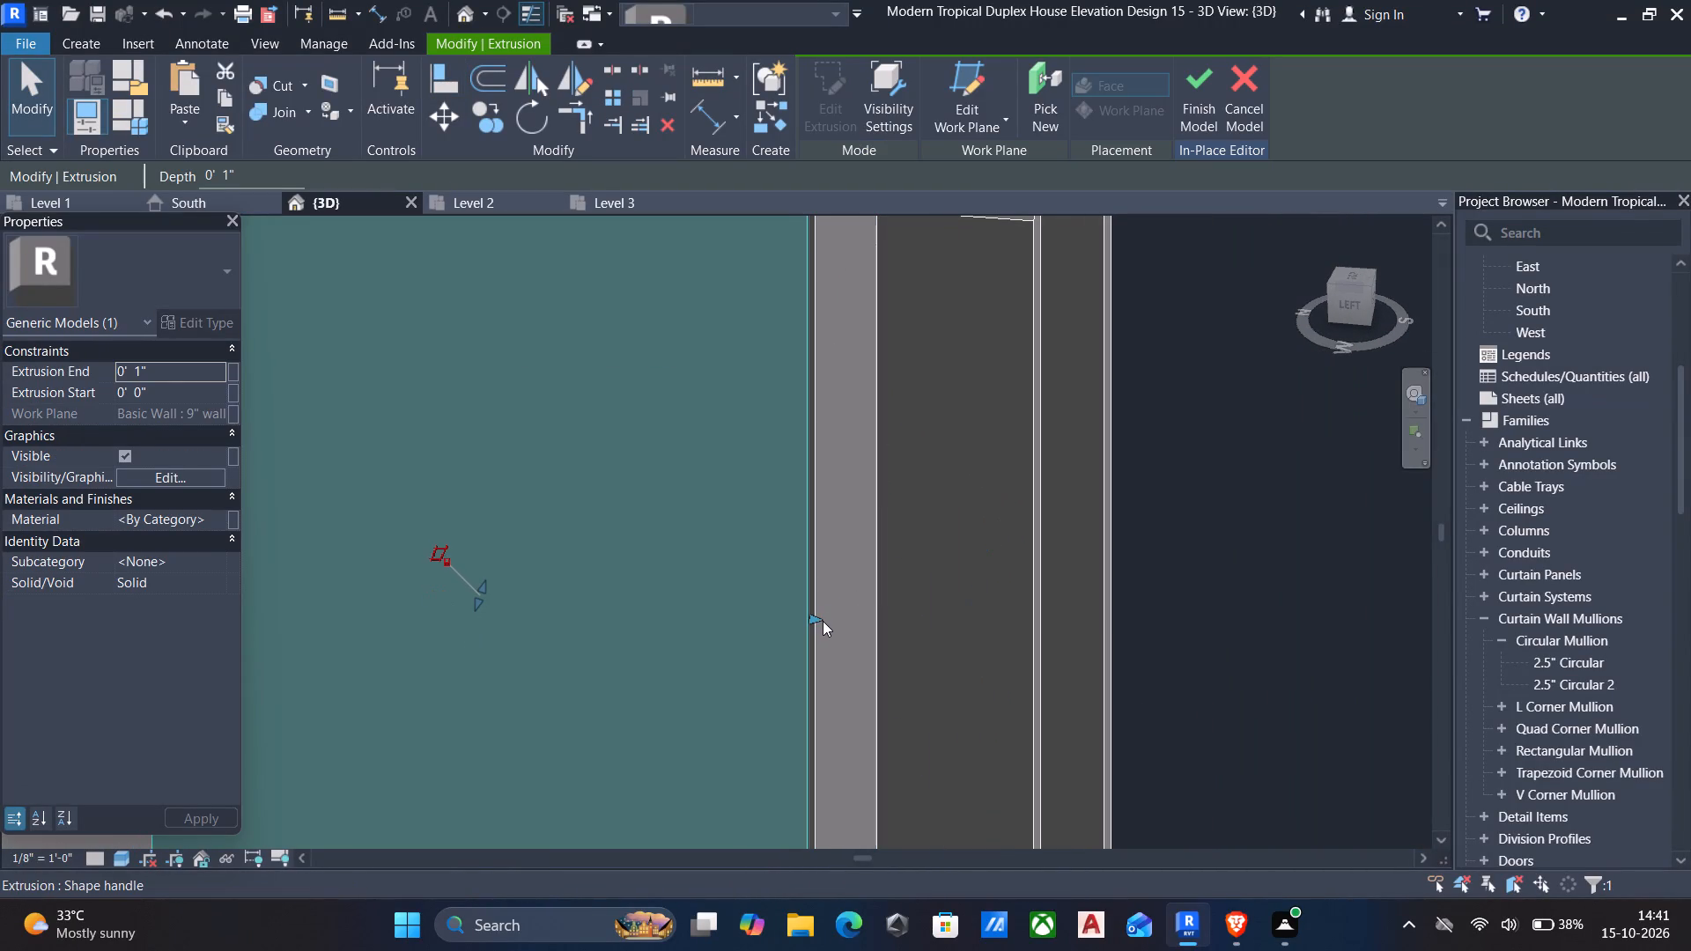
{"action": "left_click_drag", "start_coordinate": [817, 617], "coordinate": [882, 619]}
{"action": "key", "text": "Escape"}
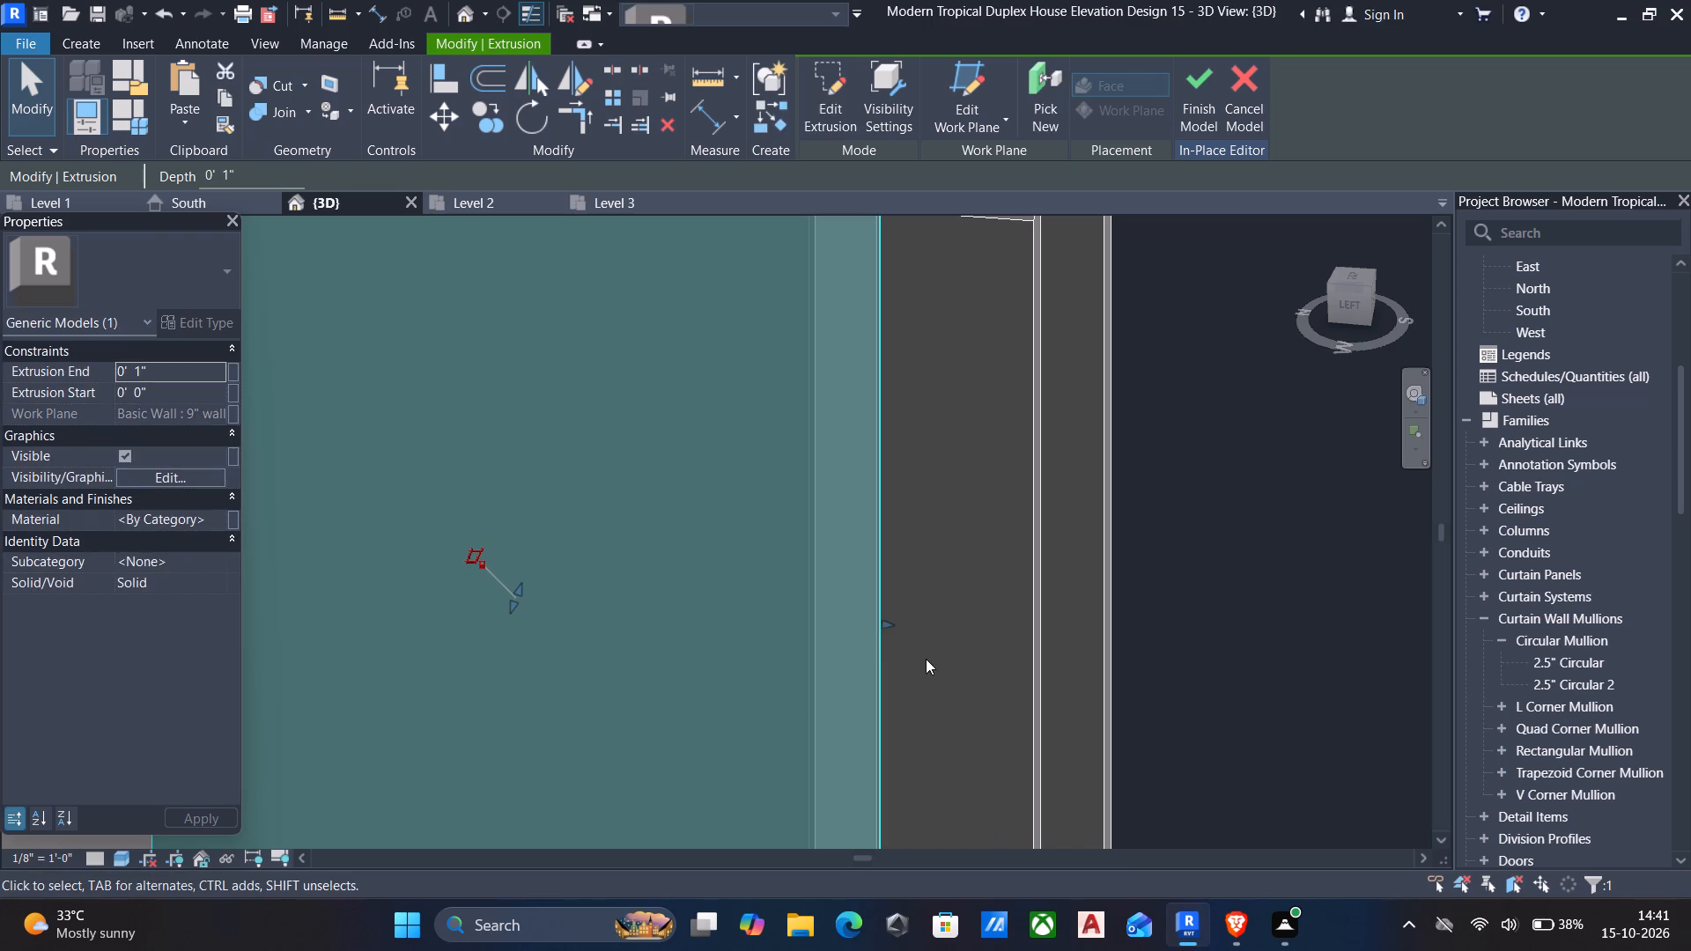
{"action": "key", "text": "a"}
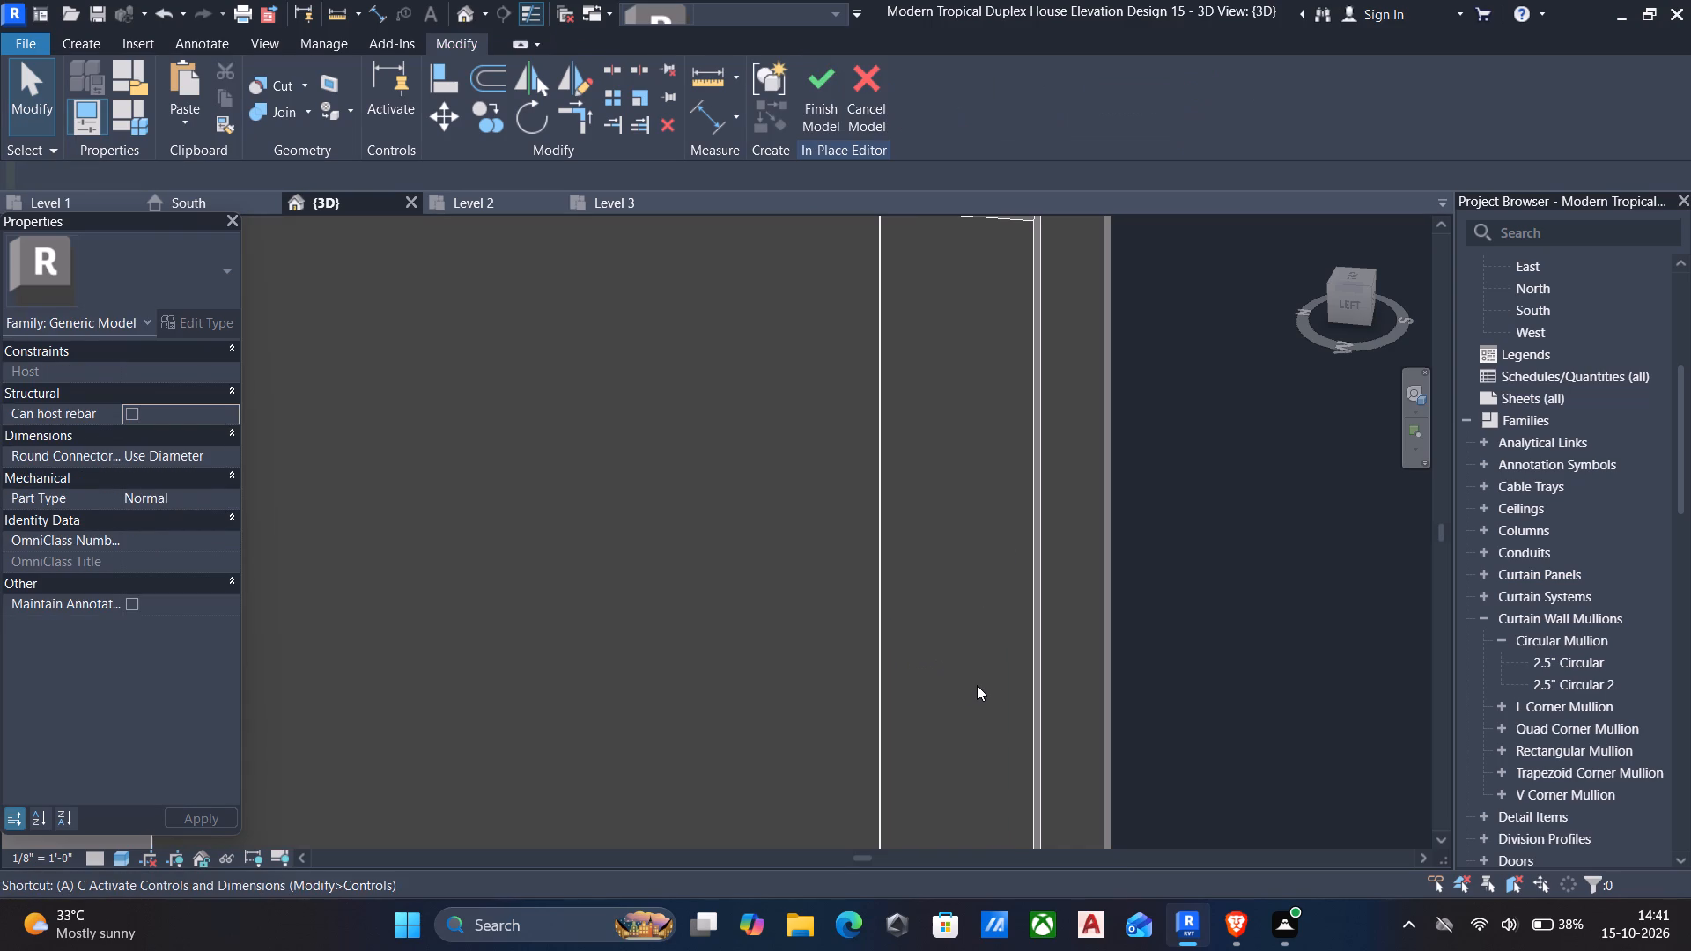
{"action": "key", "text": "l"}
{"action": "scroll", "coordinate": [987, 732], "scroll_direction": "down", "scroll_amount": 5}
{"action": "middle_click_drag", "start_coordinate": [1009, 738], "coordinate": [956, 732], "text": "shift"}
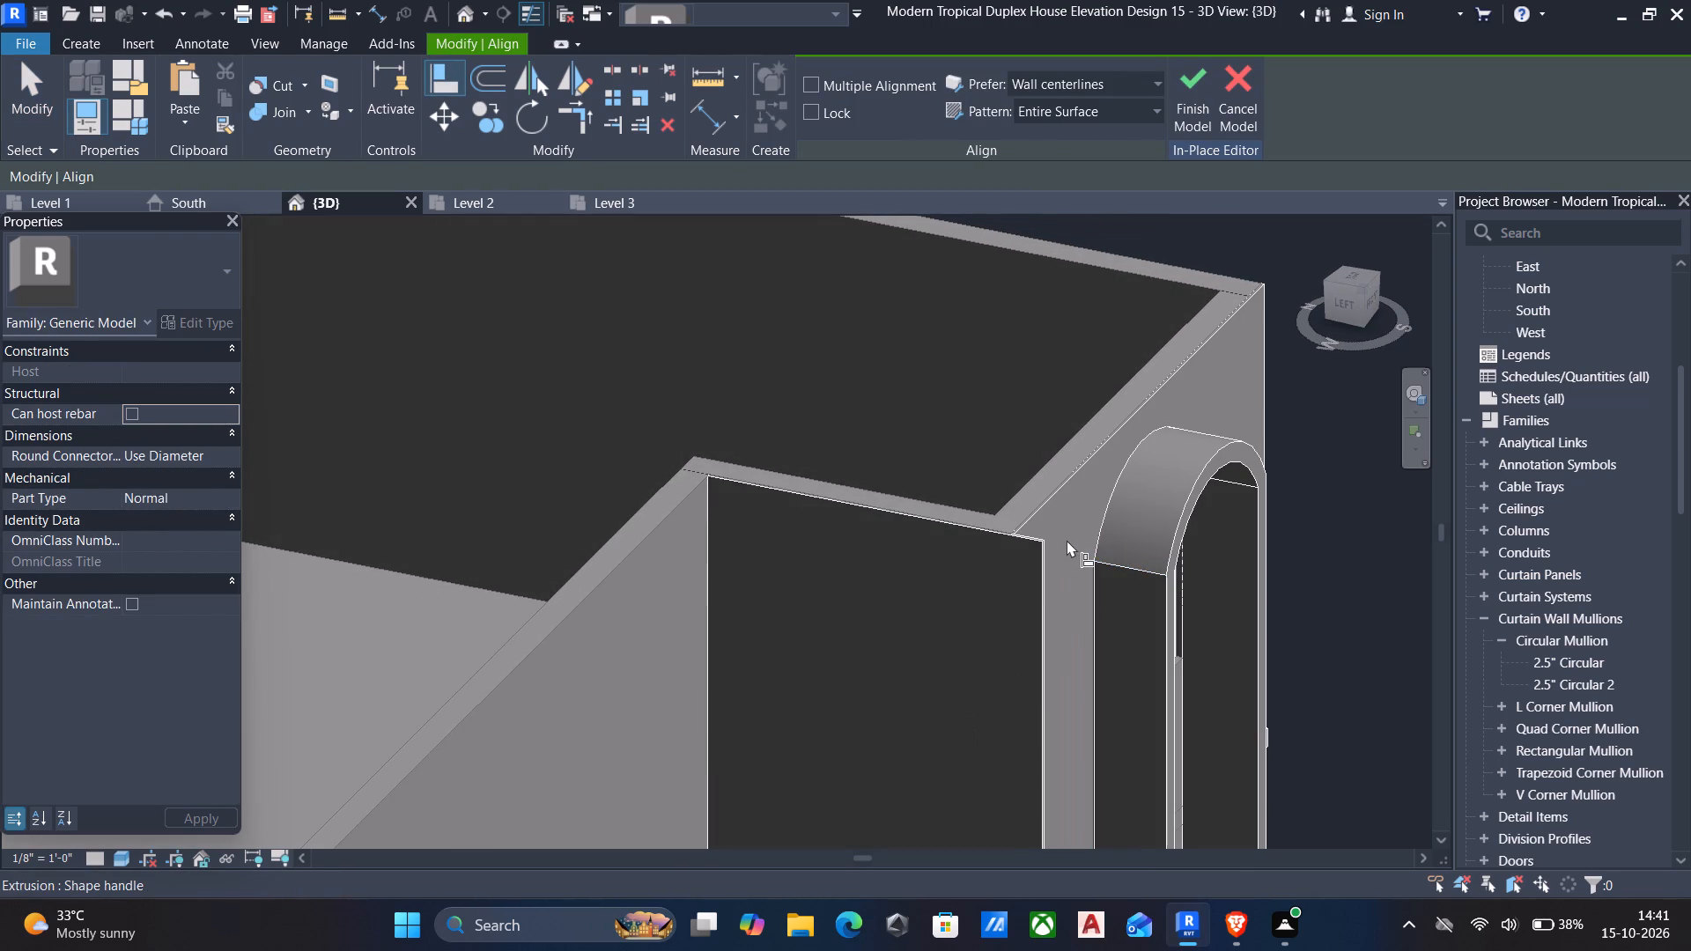
{"action": "left_click", "coordinate": [1067, 490]}
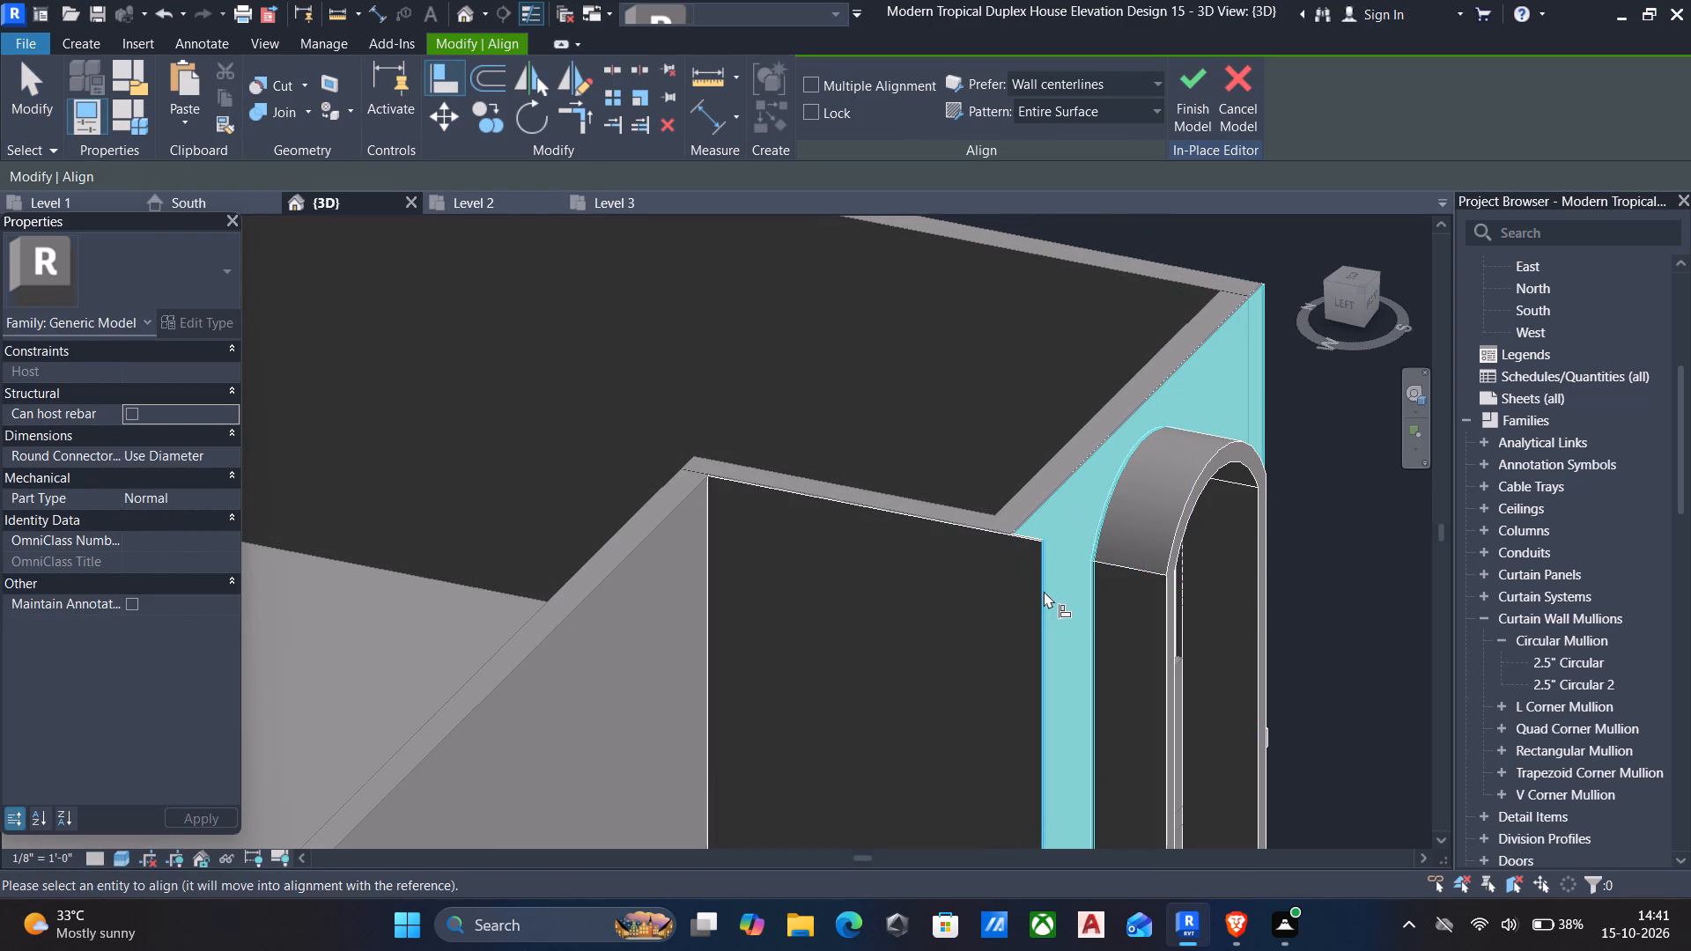
{"action": "left_click", "coordinate": [1044, 591]}
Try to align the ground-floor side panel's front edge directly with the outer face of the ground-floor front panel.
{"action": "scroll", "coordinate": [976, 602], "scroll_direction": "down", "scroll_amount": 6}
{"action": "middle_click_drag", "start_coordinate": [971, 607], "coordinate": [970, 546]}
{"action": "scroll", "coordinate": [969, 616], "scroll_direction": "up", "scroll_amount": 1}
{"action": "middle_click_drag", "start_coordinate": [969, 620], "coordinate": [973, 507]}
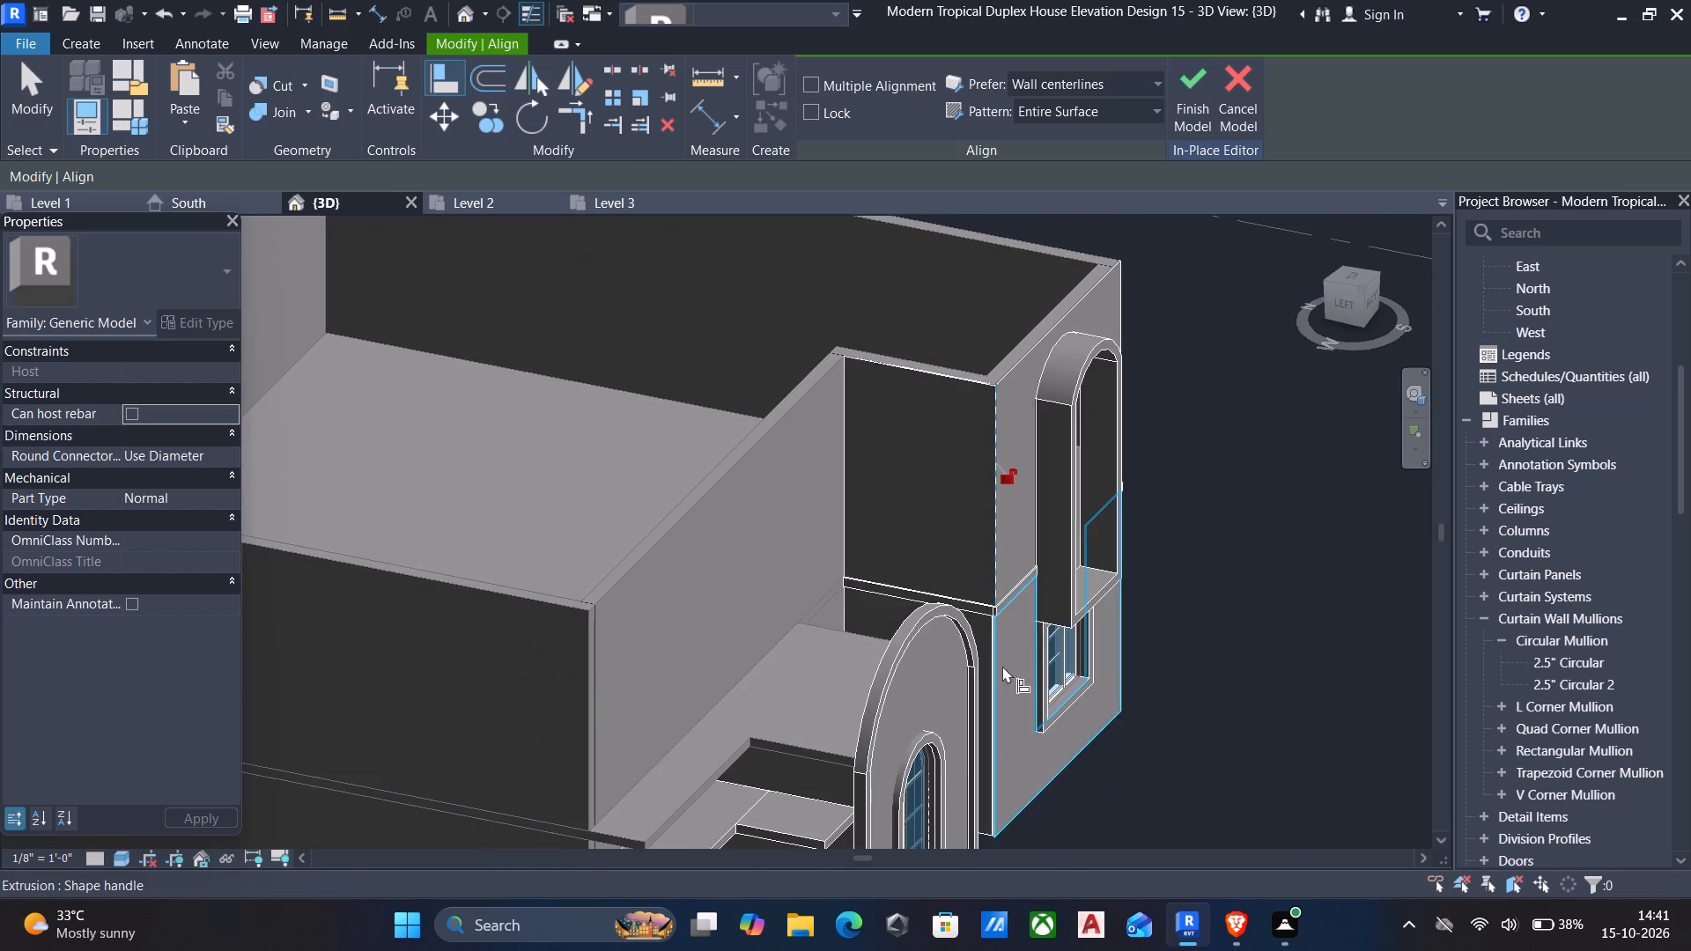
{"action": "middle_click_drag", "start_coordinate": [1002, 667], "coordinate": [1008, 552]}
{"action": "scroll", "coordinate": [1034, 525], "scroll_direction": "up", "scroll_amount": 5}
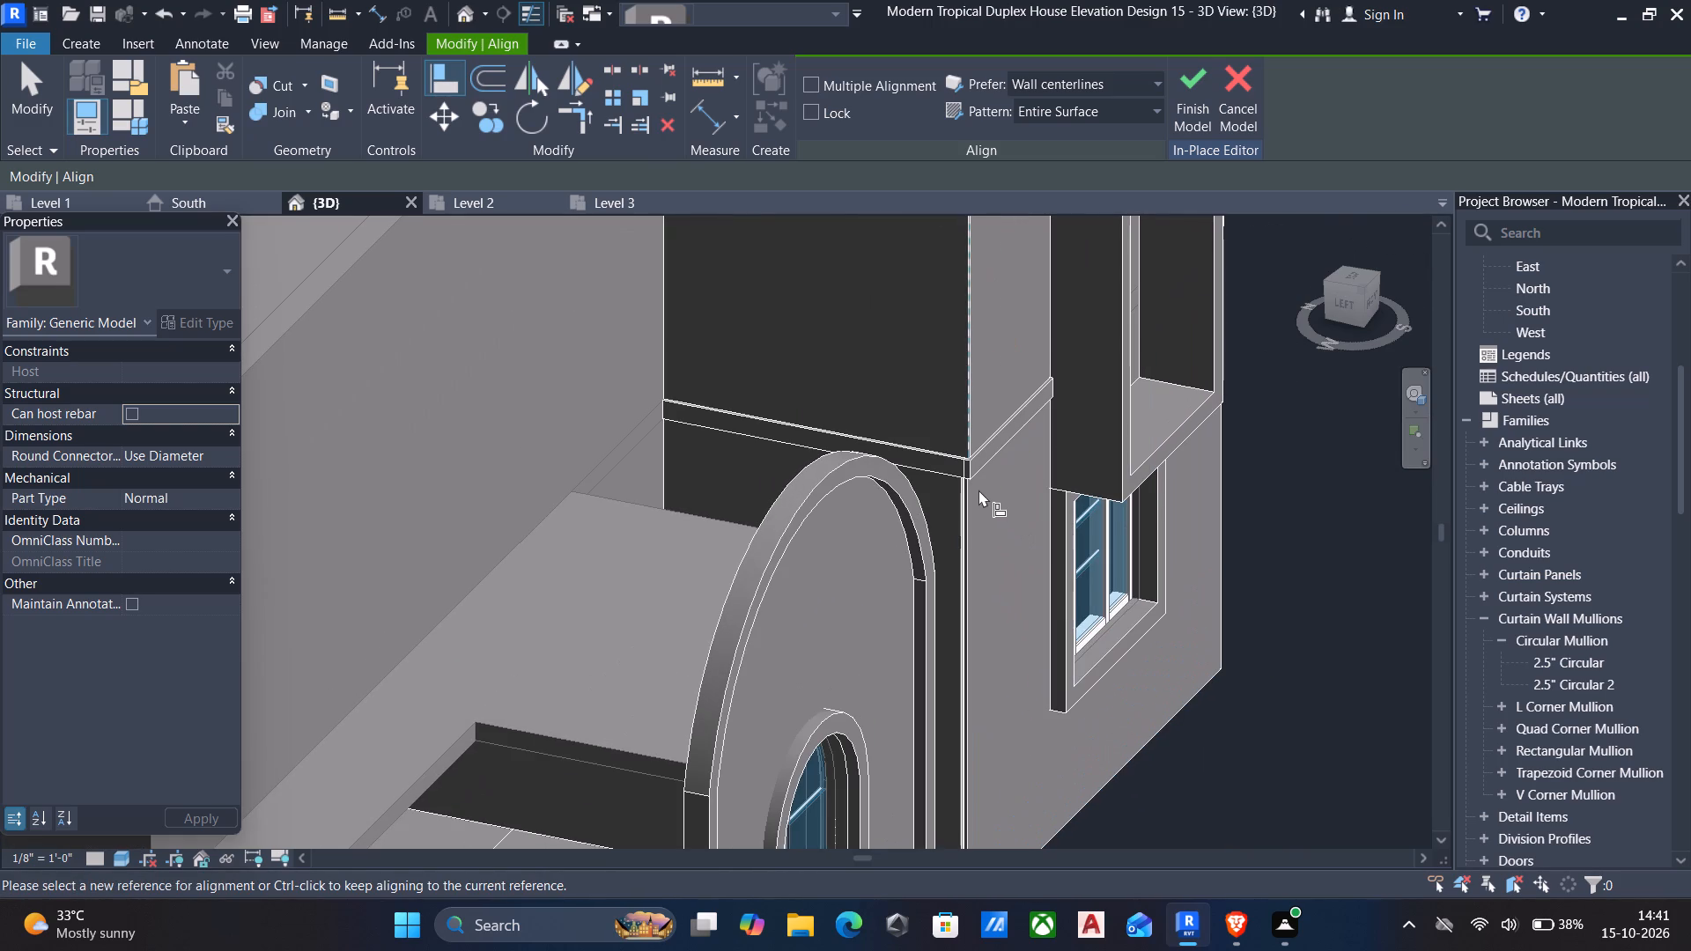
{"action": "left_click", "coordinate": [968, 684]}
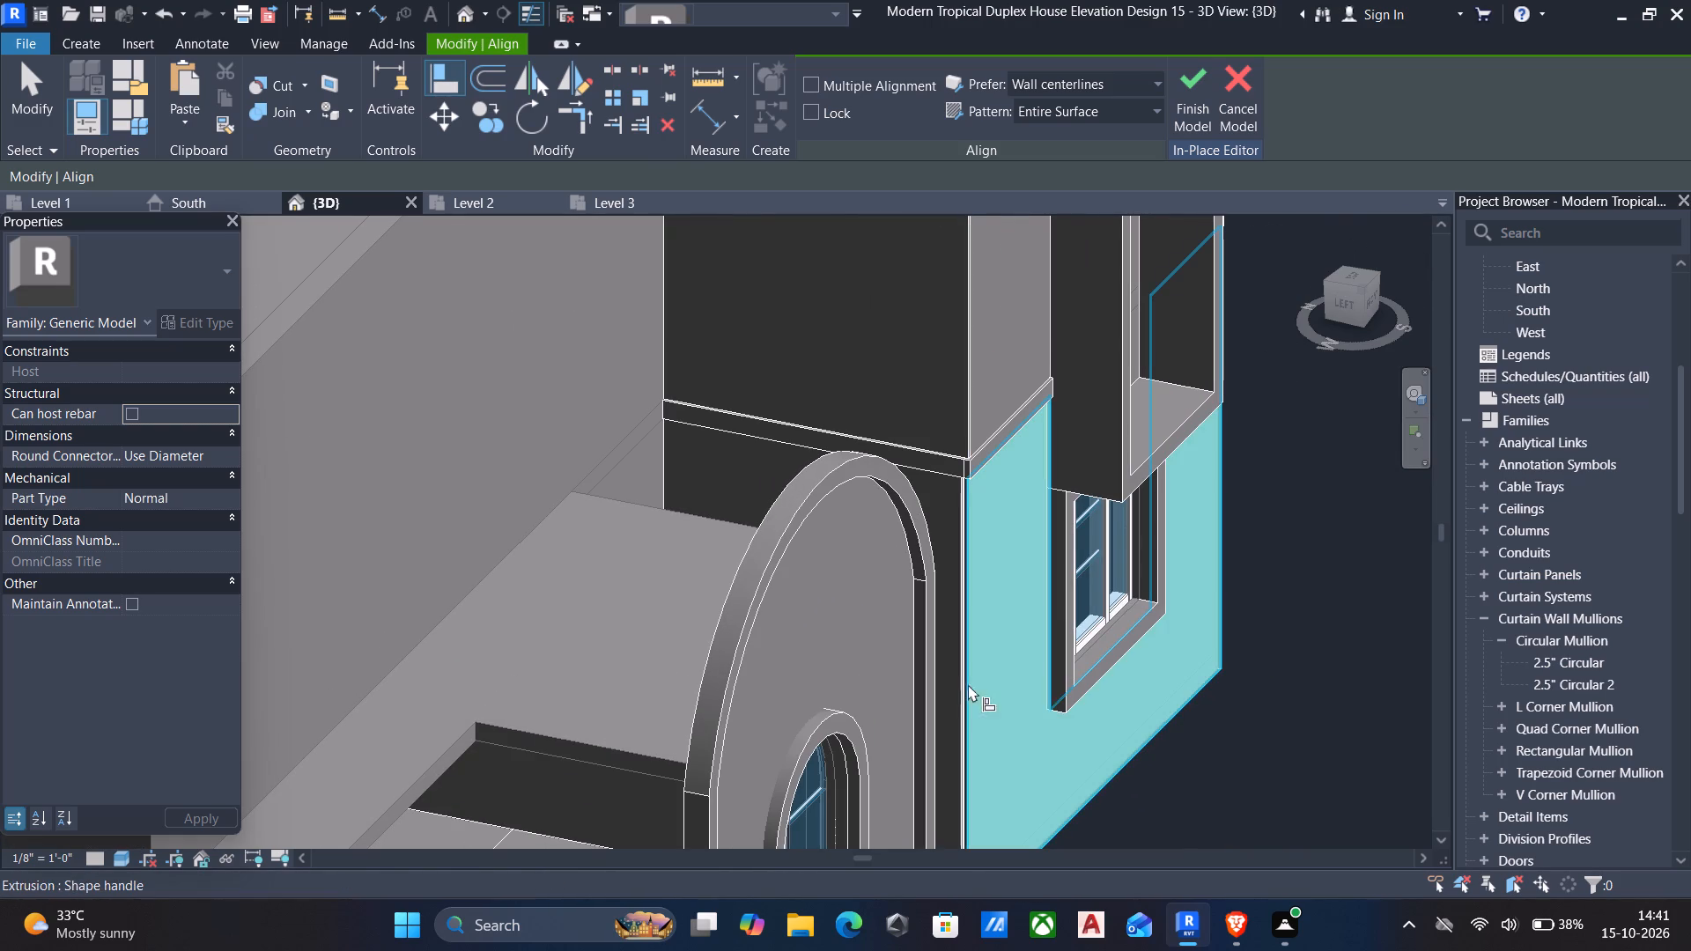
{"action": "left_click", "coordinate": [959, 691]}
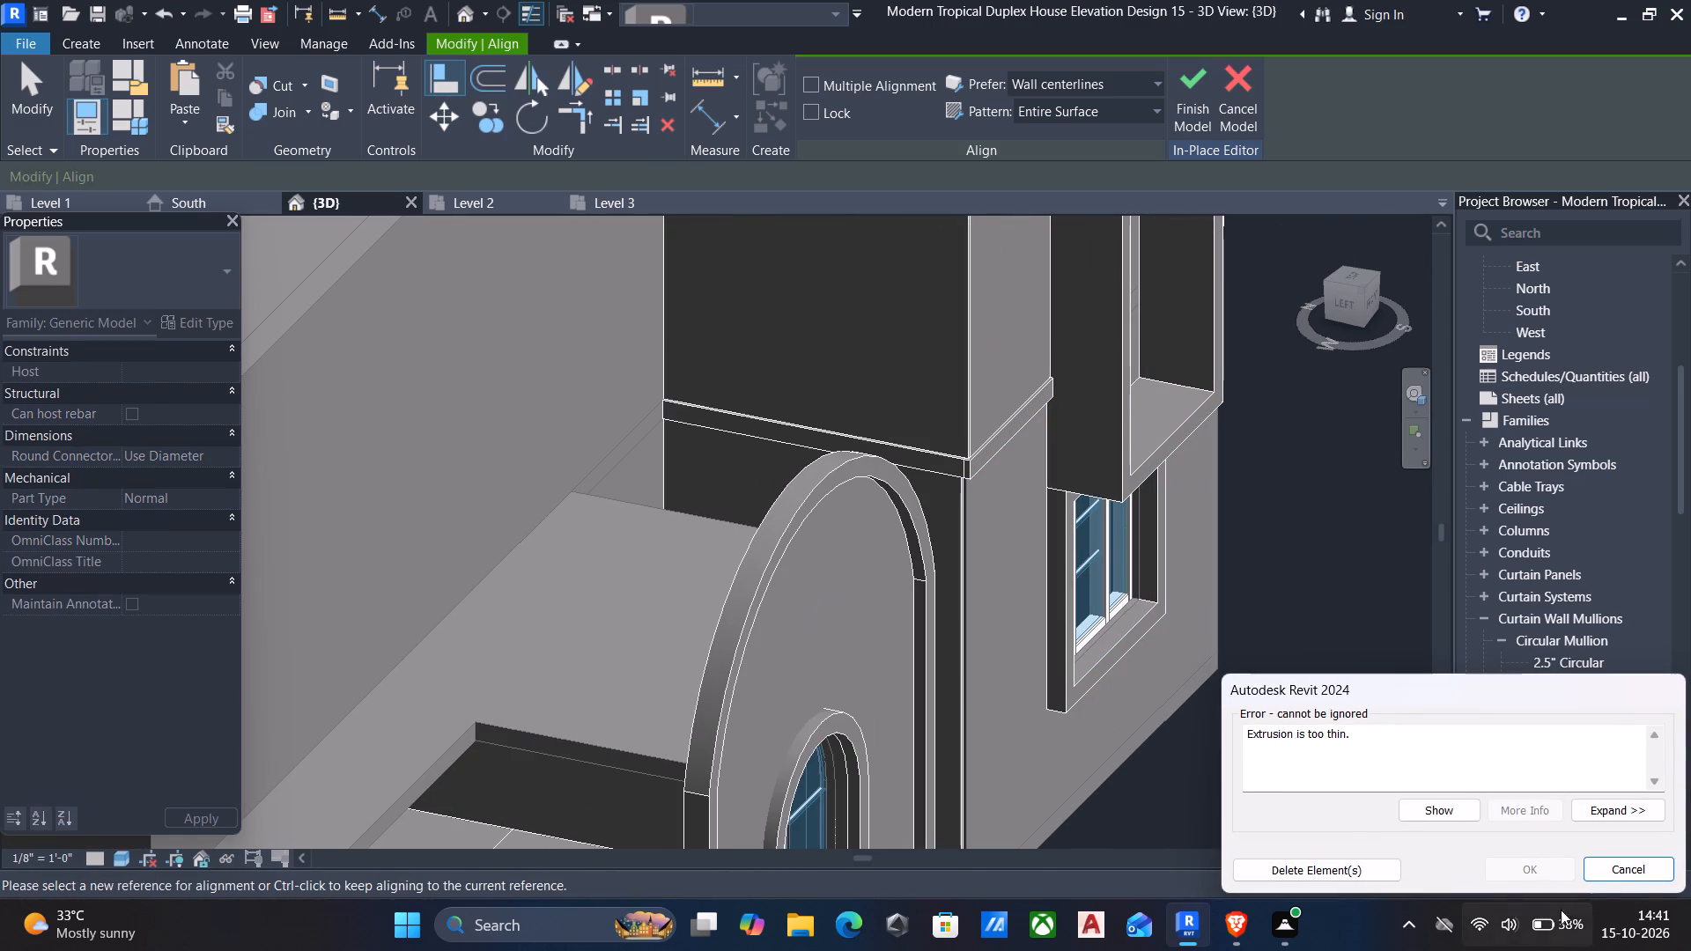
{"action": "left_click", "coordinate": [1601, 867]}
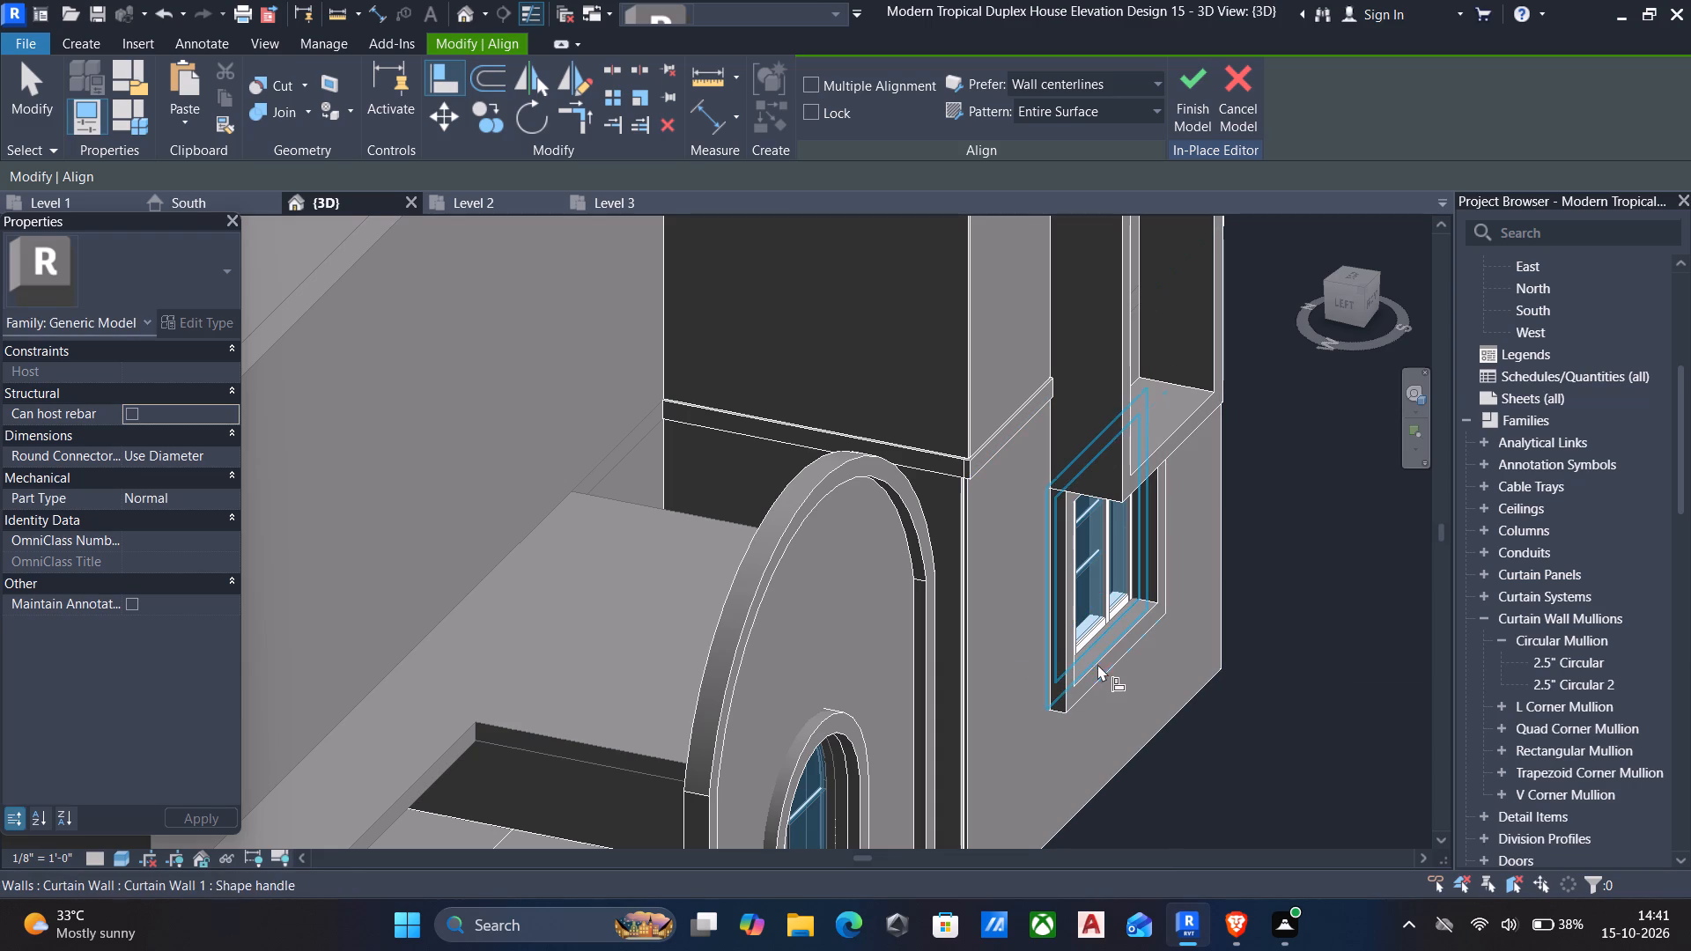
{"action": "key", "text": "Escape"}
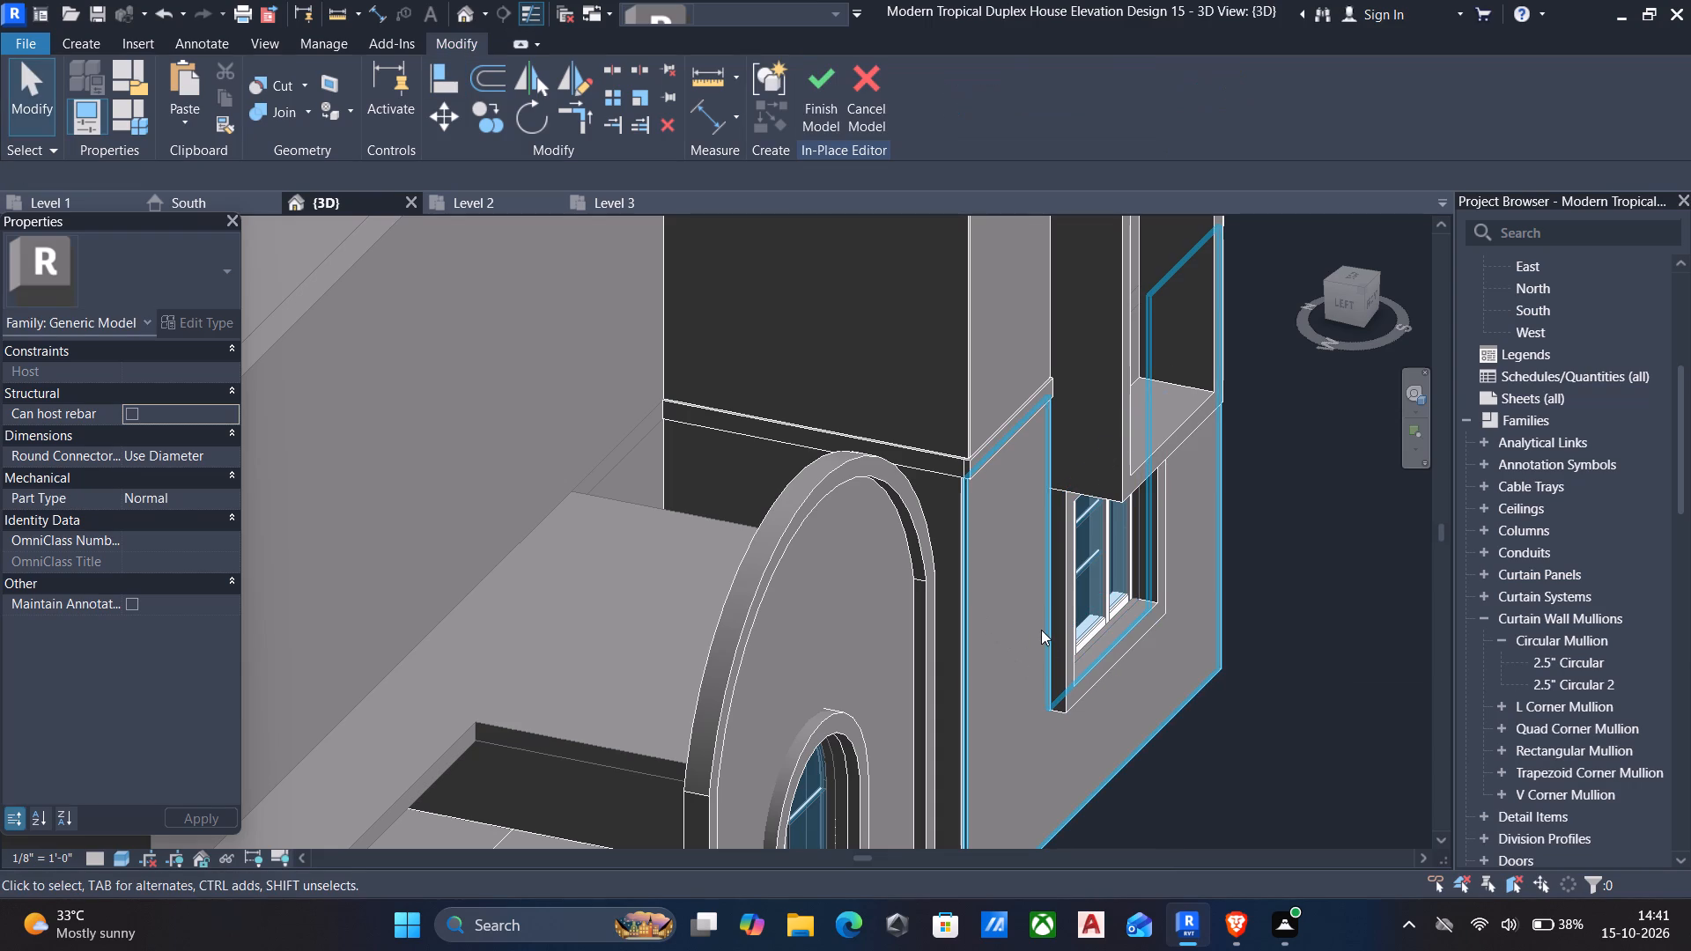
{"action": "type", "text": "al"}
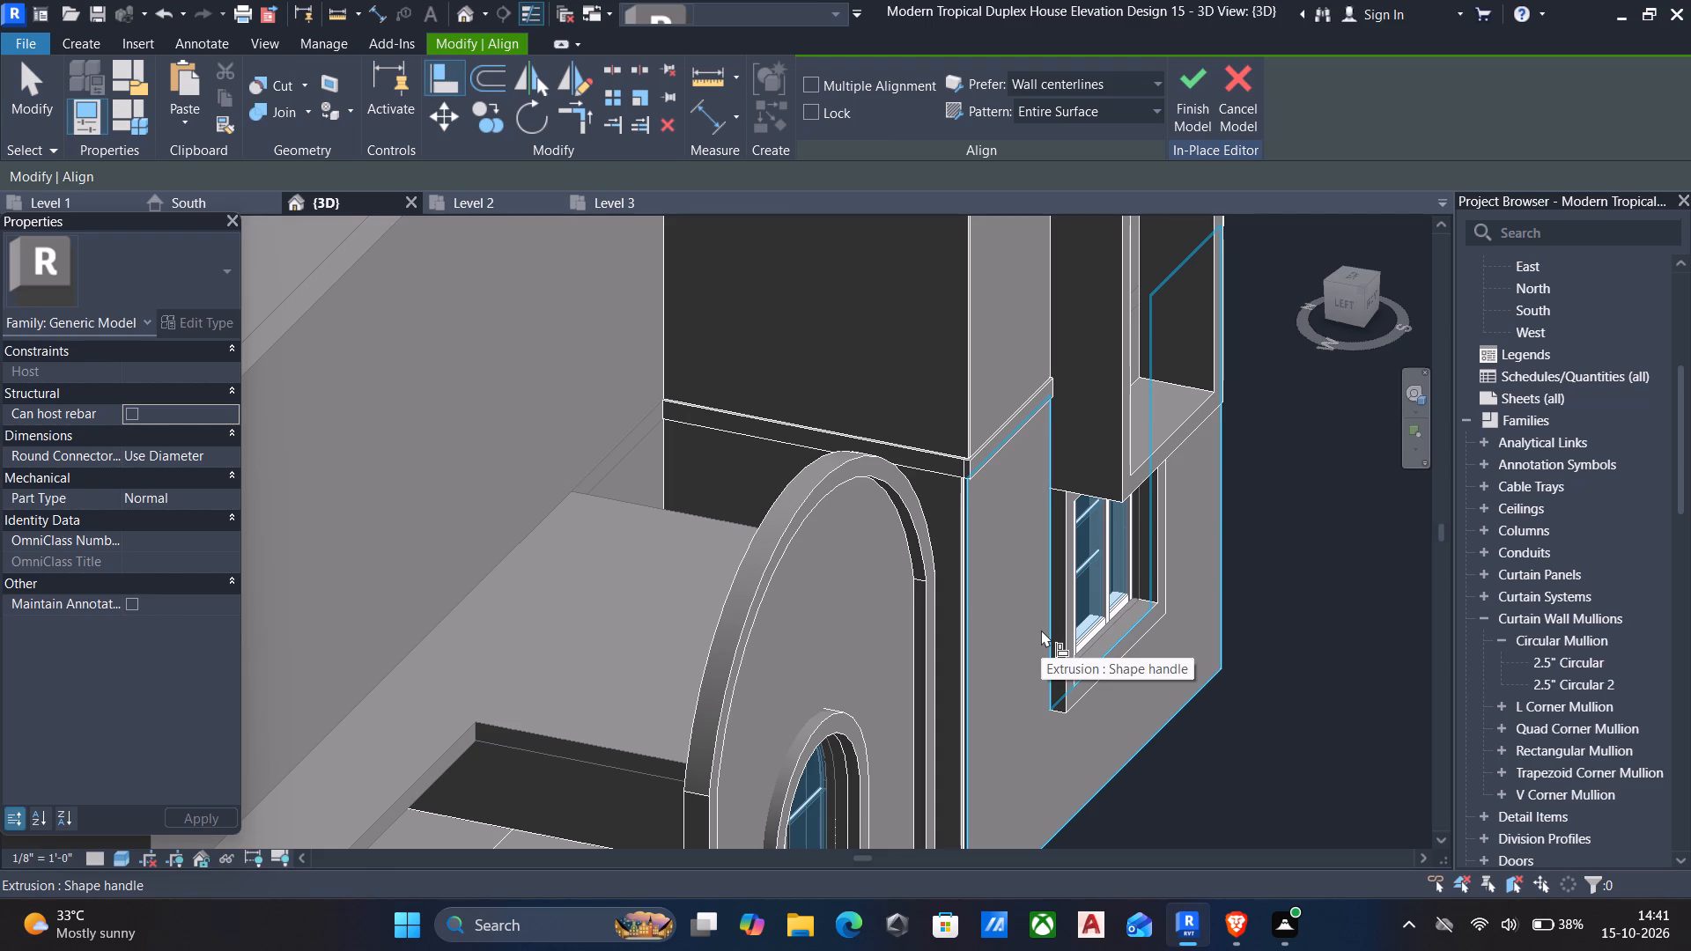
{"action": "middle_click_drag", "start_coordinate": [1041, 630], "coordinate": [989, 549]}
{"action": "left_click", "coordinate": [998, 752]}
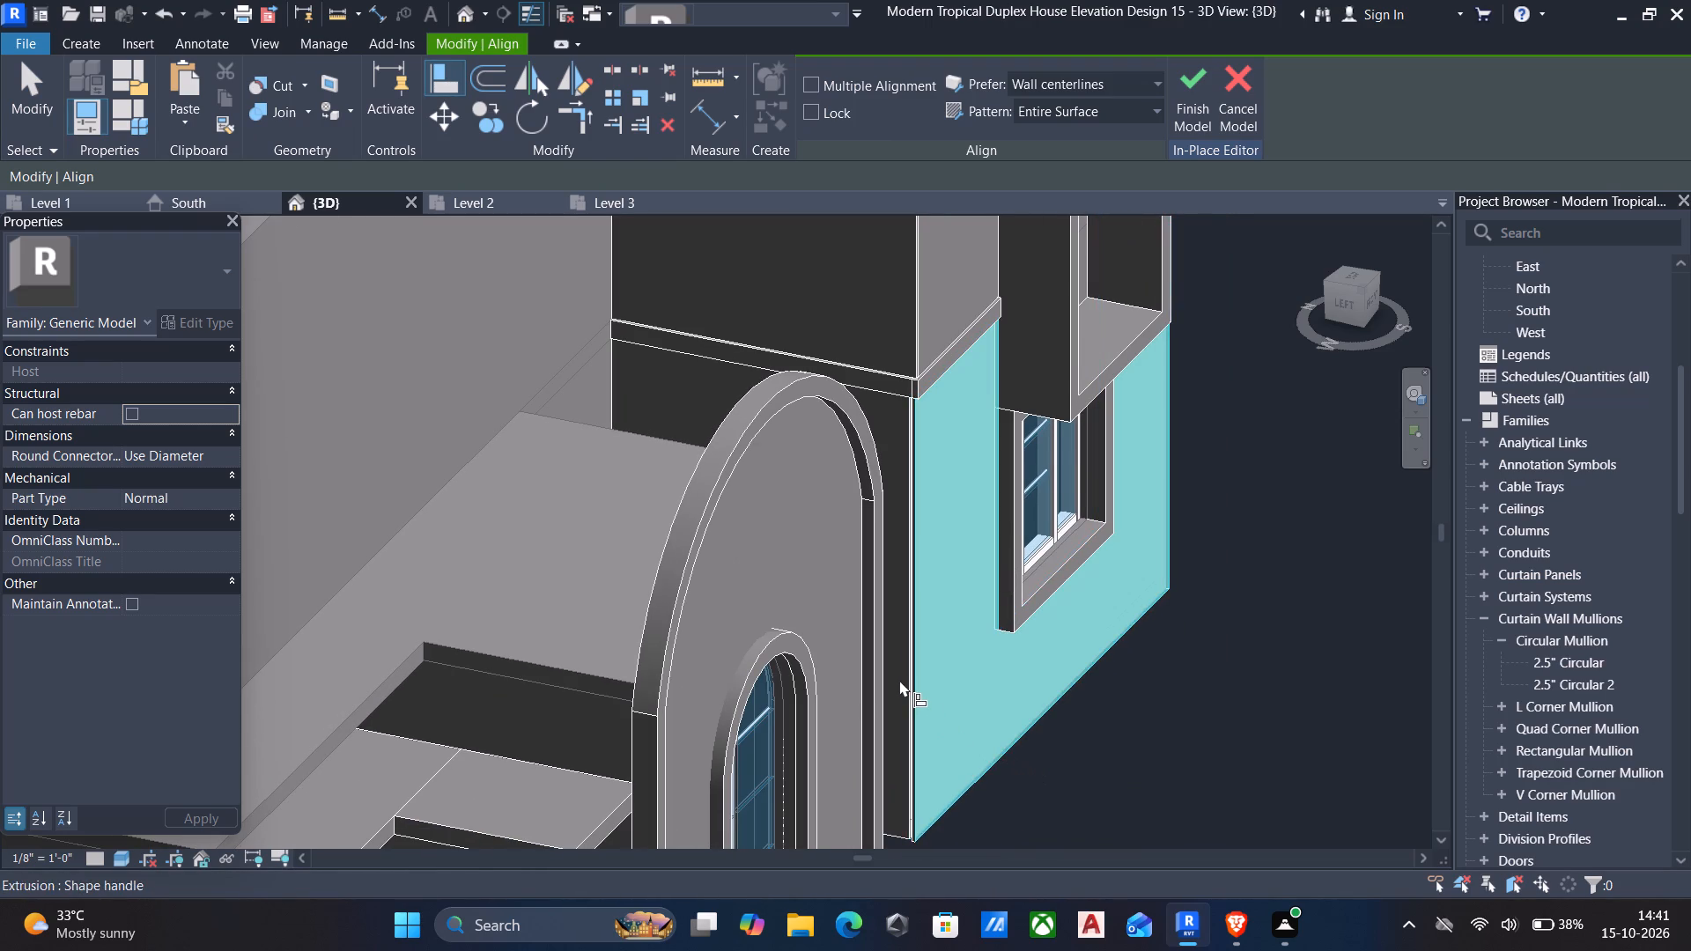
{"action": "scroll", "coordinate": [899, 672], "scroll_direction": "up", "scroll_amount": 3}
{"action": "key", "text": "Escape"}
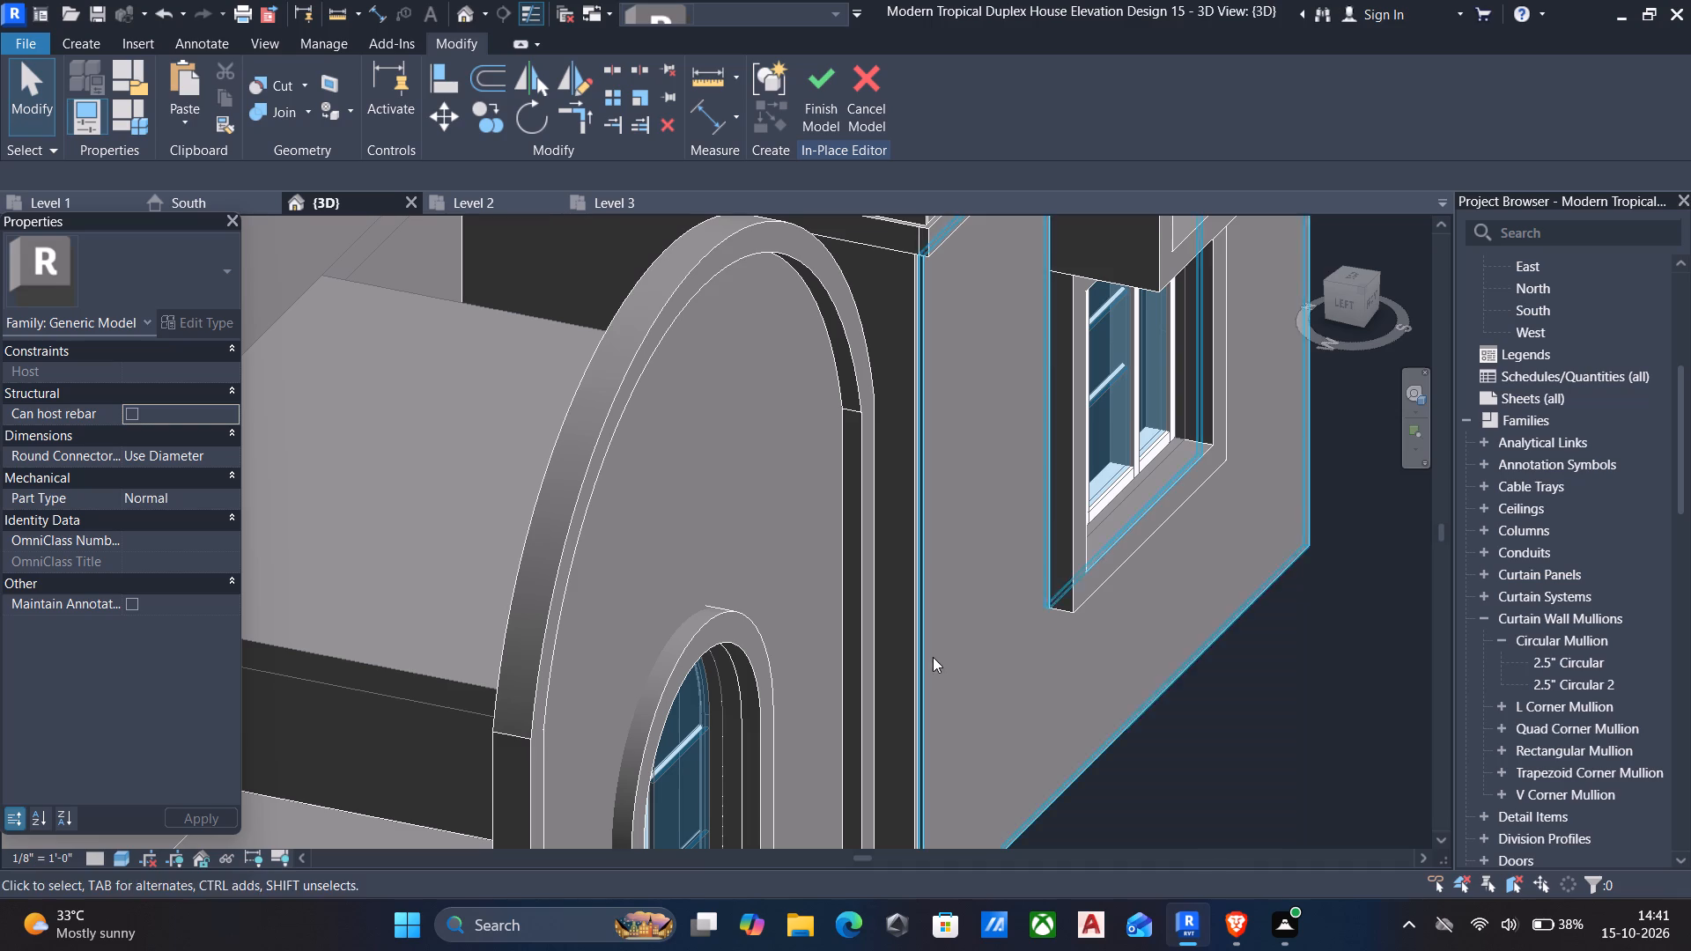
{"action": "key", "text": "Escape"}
Stretch the bay's ground-floor side panel past the front corner and align its edge with the front panel's outer face.
{"action": "left_click", "coordinate": [912, 651]}
{"action": "left_click_drag", "start_coordinate": [927, 586], "coordinate": [931, 587]}
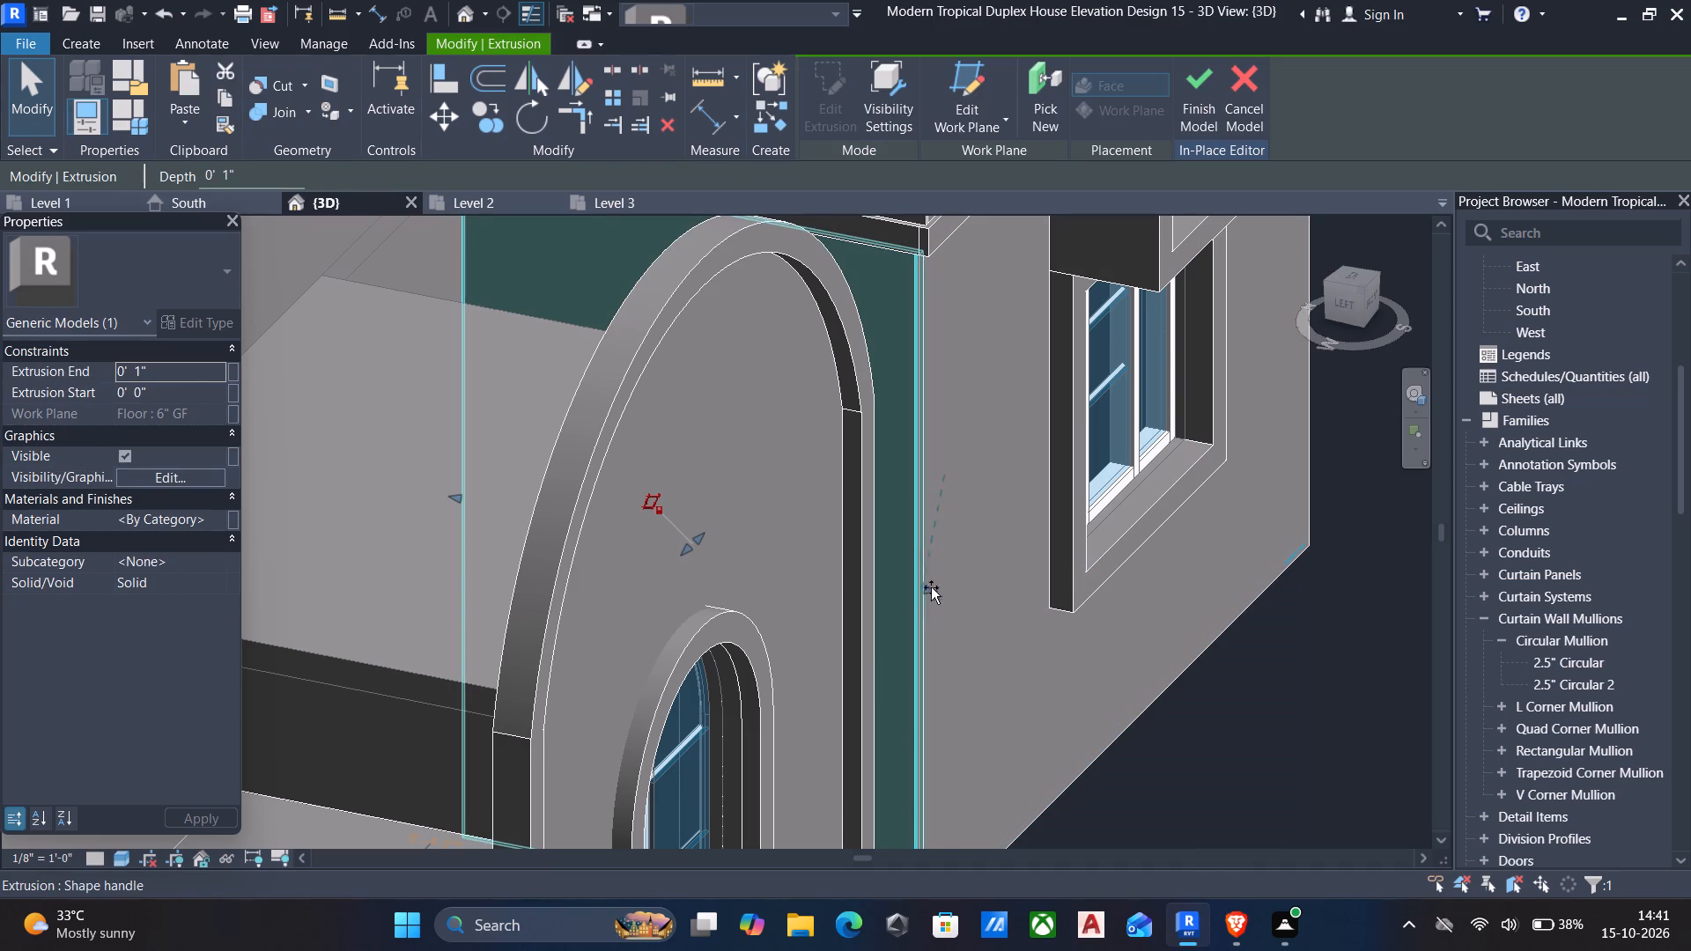
{"action": "left_click_drag", "start_coordinate": [931, 587], "coordinate": [997, 609]}
{"action": "key", "text": "Escape"}
{"action": "middle_click_drag", "start_coordinate": [1059, 632], "coordinate": [996, 644]}
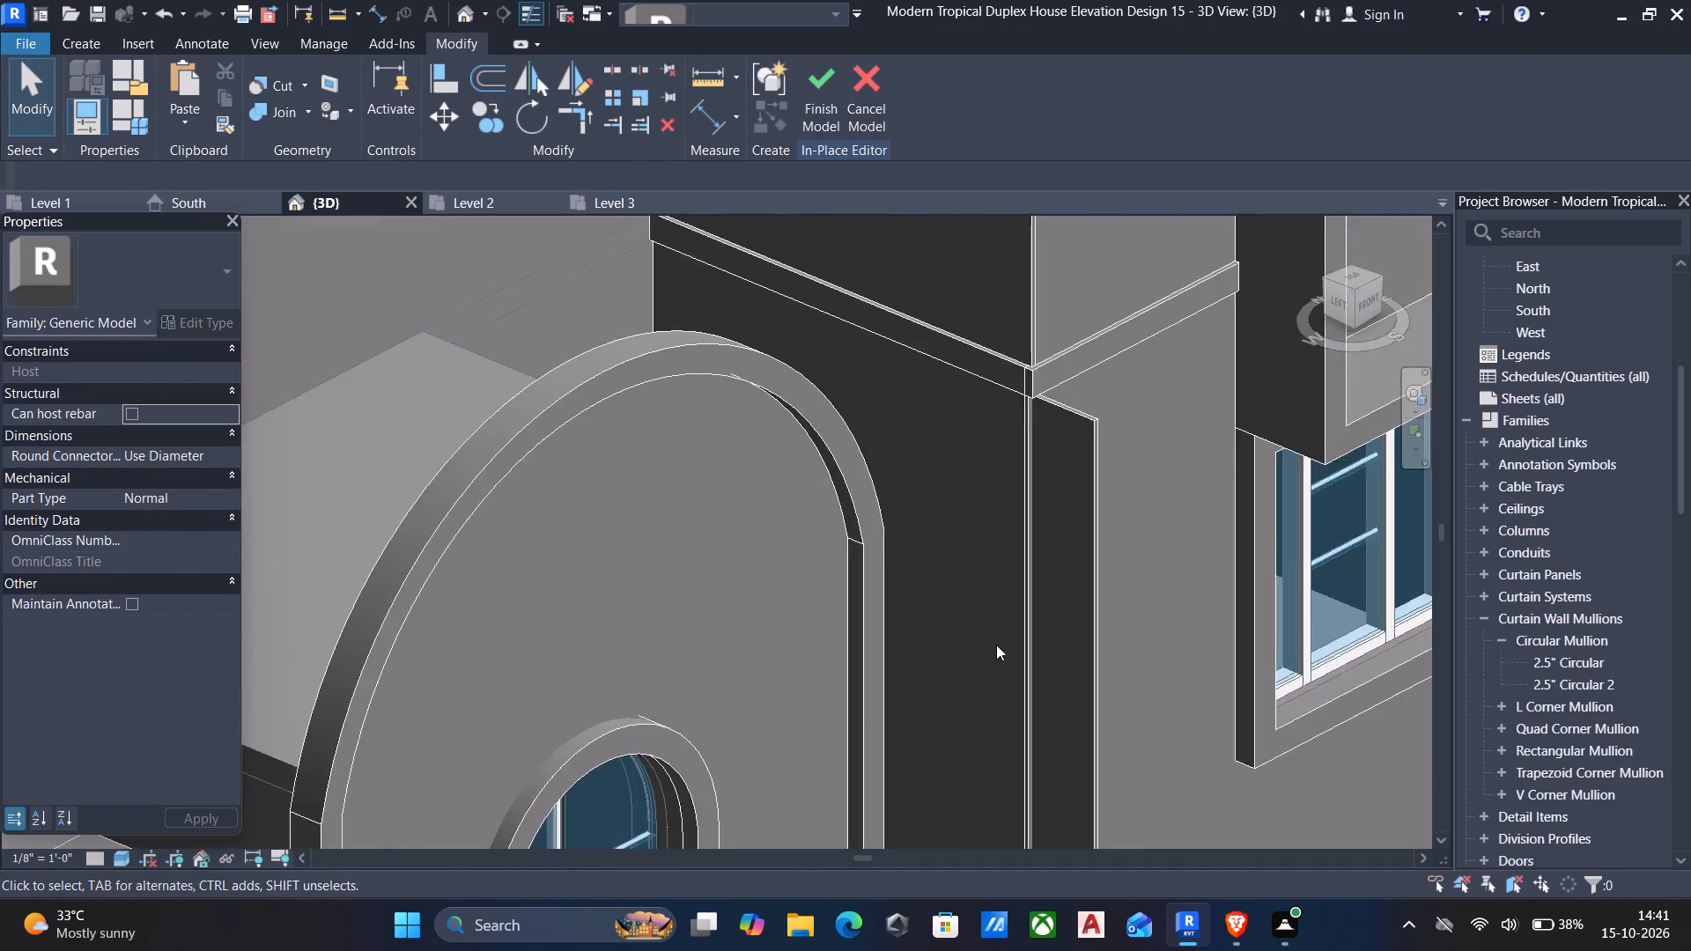
{"action": "scroll", "coordinate": [996, 645], "scroll_direction": "down", "scroll_amount": 5}
{"action": "middle_click_drag", "start_coordinate": [996, 645], "coordinate": [966, 536]}
{"action": "type", "text": "al"}
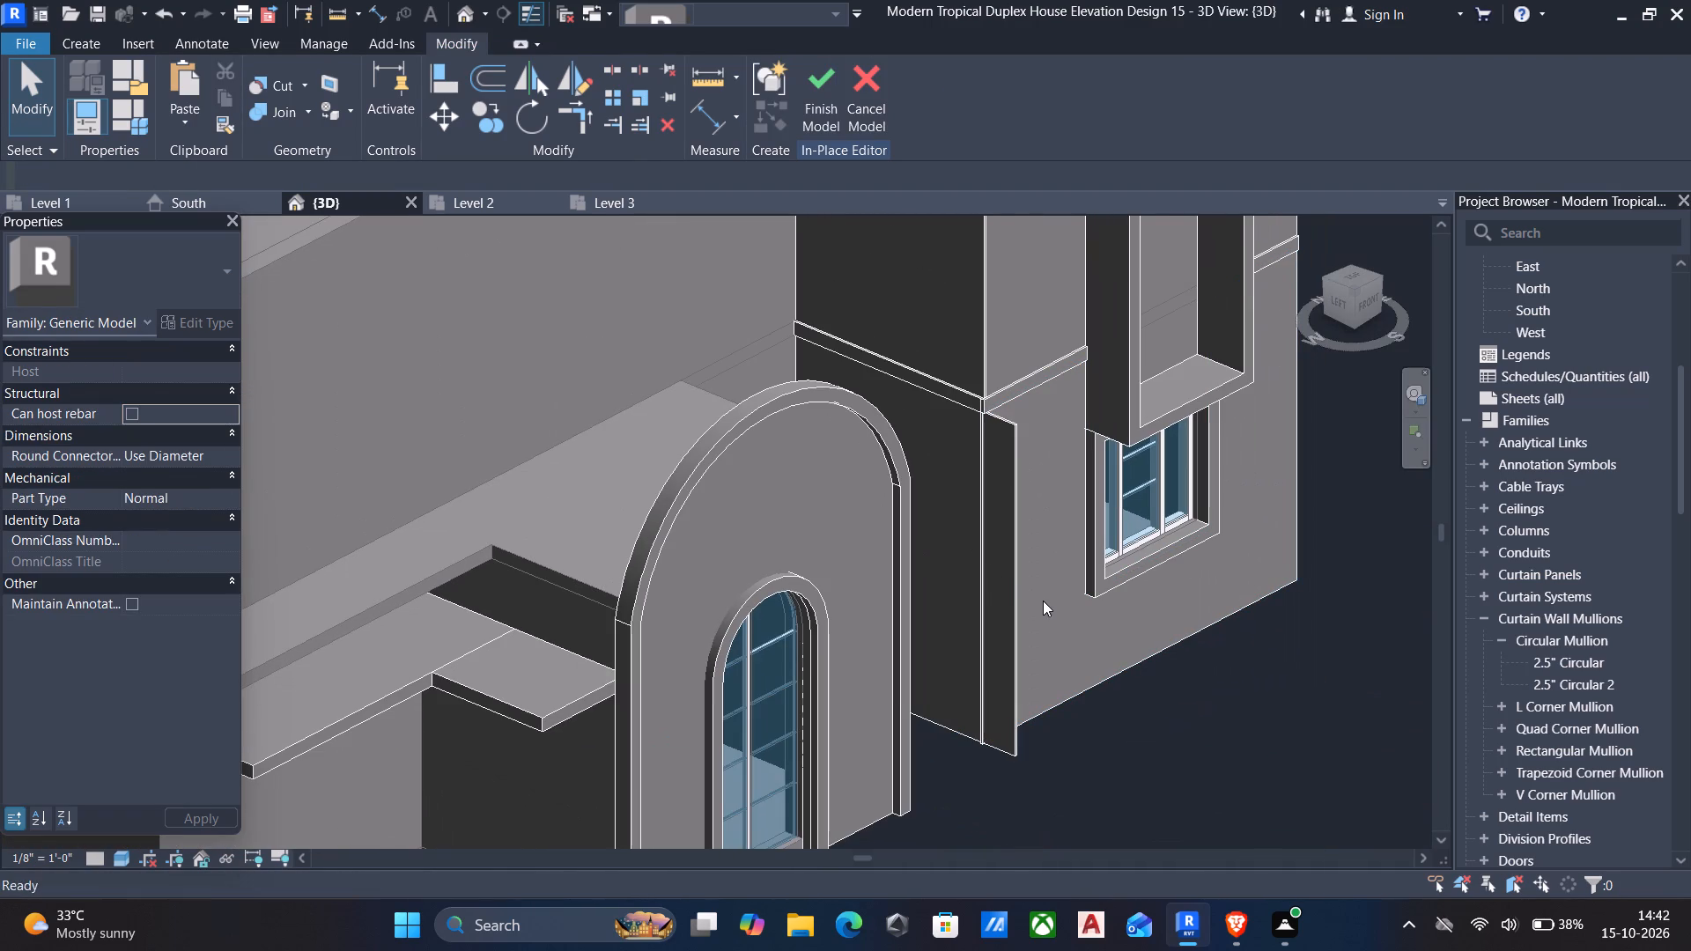
{"action": "left_click", "coordinate": [1097, 674]}
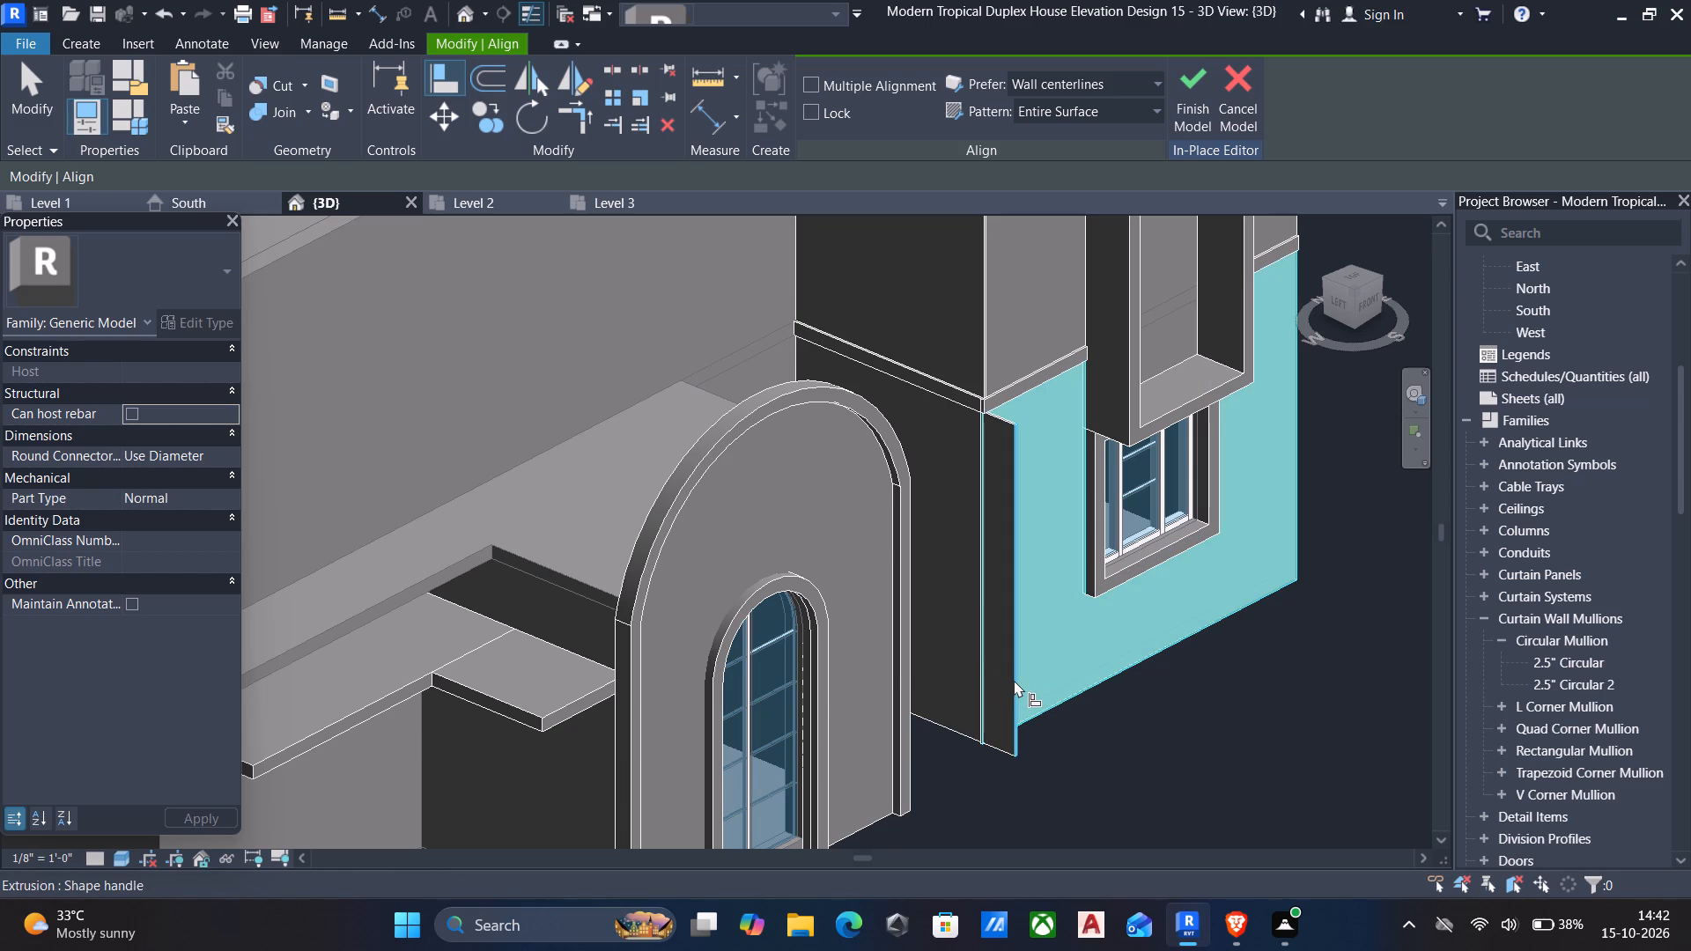
{"action": "left_click", "coordinate": [1014, 680]}
{"action": "middle_click_drag", "start_coordinate": [1060, 643], "coordinate": [1115, 708]}
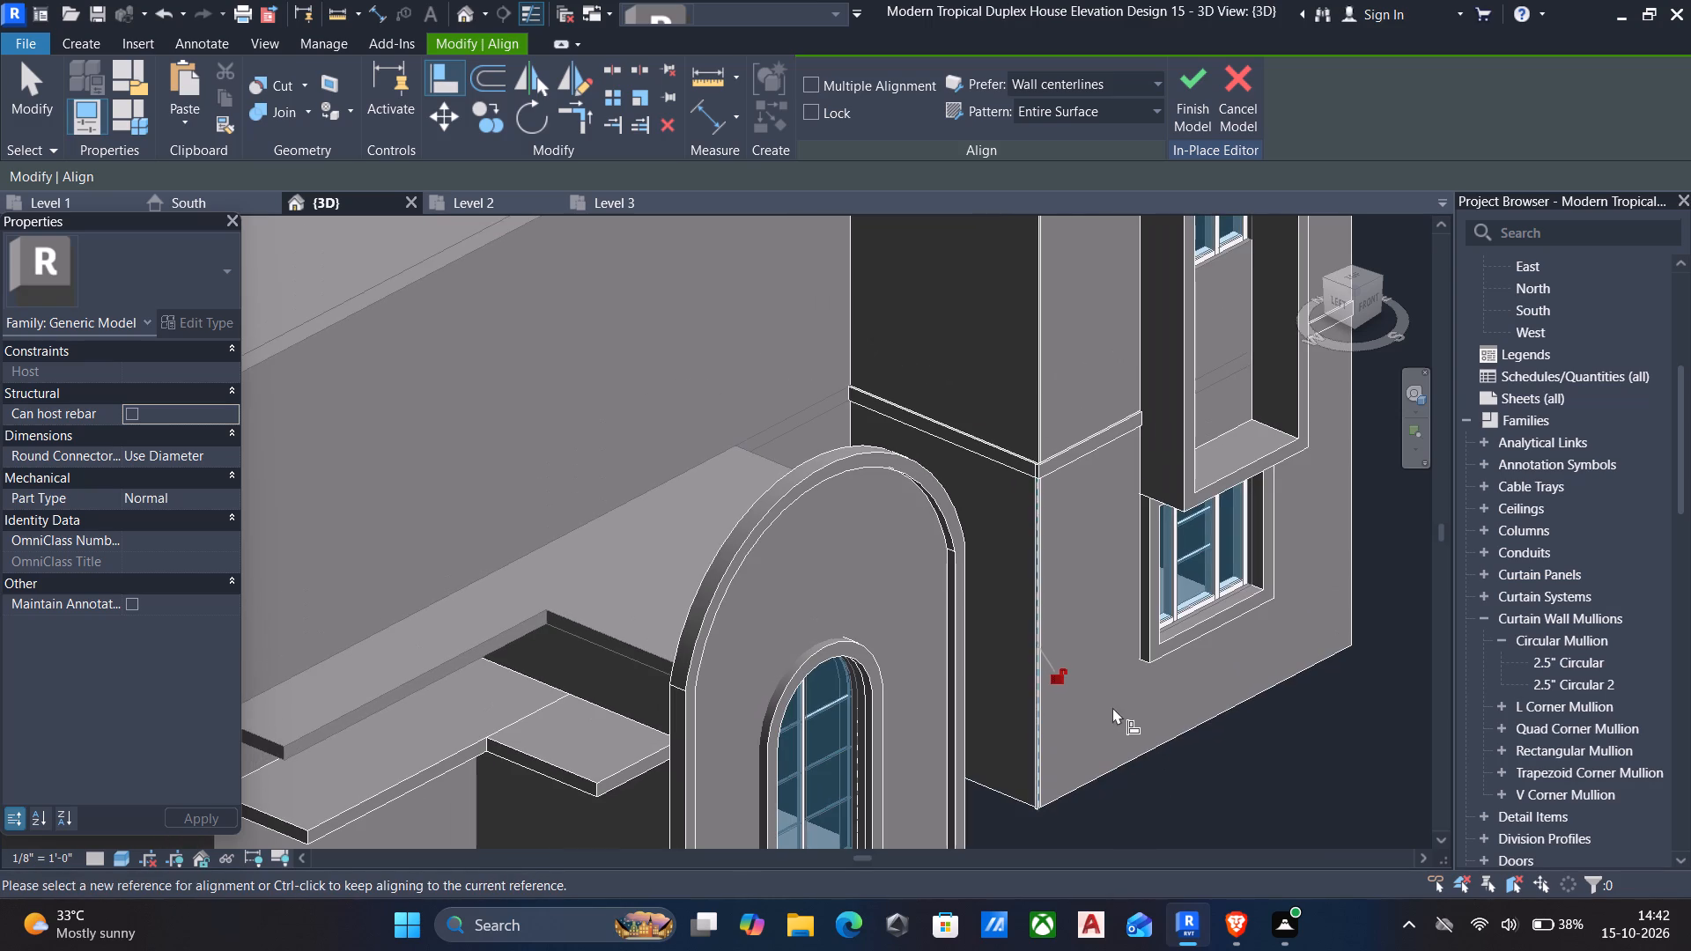
{"action": "key", "text": "Escape"}
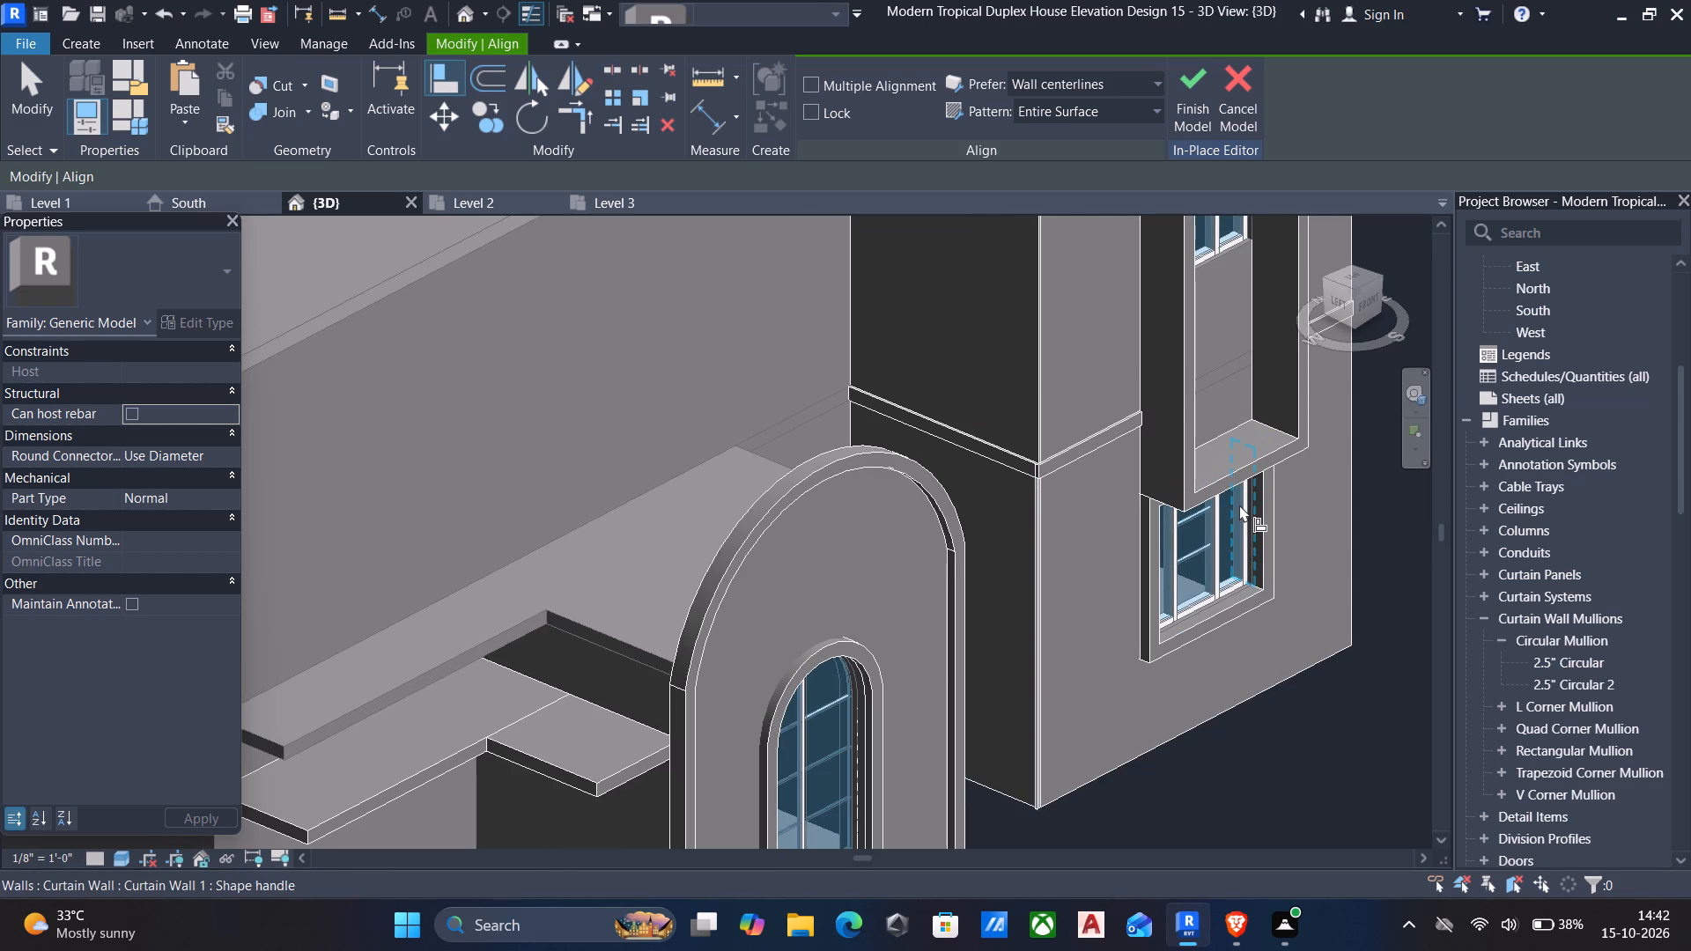
Finish the in-place model of the panels and dismiss the save reminder without saving.
{"action": "left_click", "coordinate": [1183, 83]}
{"action": "left_click", "coordinate": [1012, 541]}
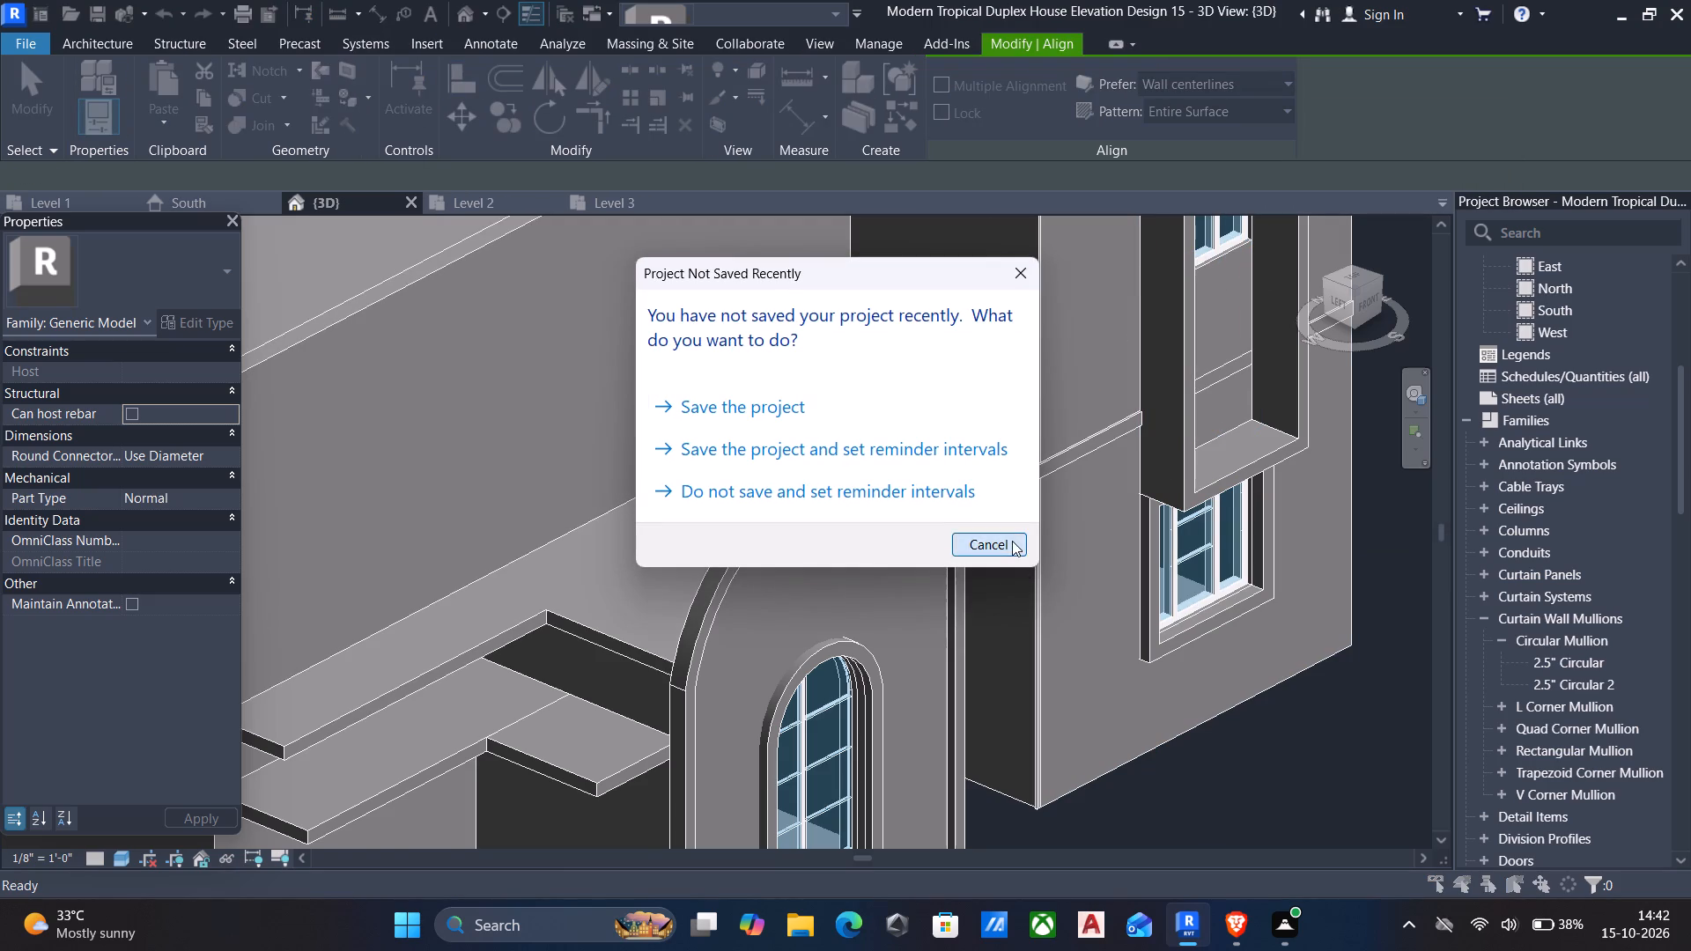
Open the boundary of the Level 2 floor (6" GF) for editing and show it in the Level 3 floor plan.
{"action": "scroll", "coordinate": [1194, 596], "scroll_direction": "down", "scroll_amount": 1}
{"action": "middle_click_drag", "start_coordinate": [1191, 602], "coordinate": [1215, 436]}
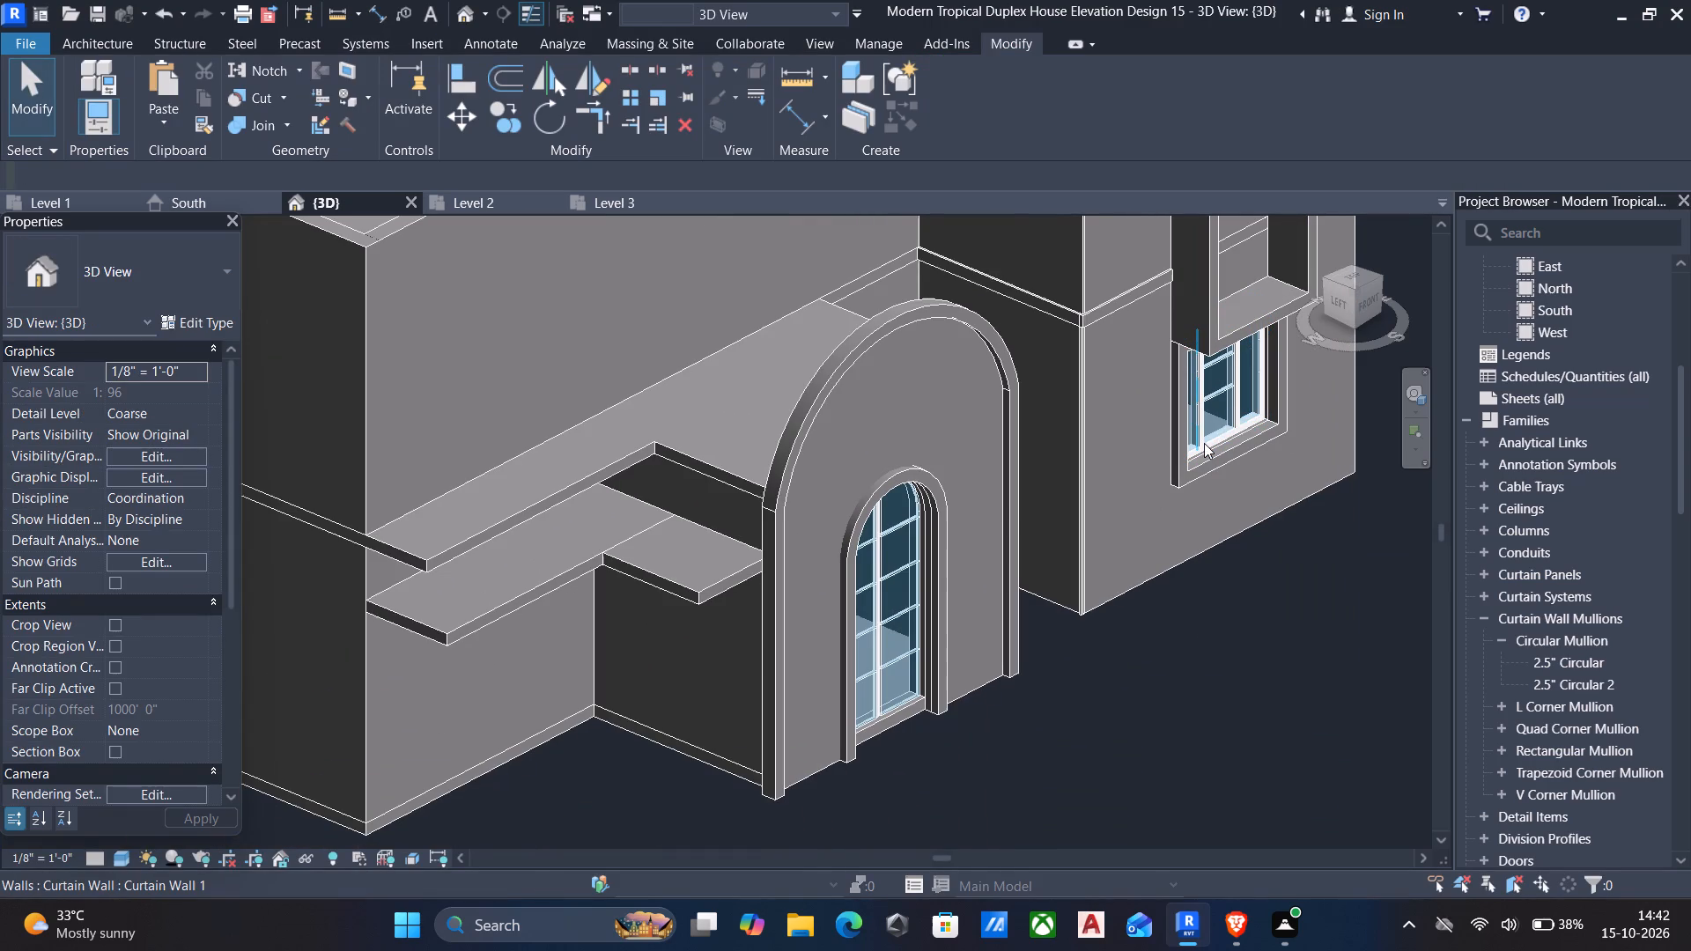
{"action": "middle_click_drag", "start_coordinate": [1192, 468], "coordinate": [1202, 428]}
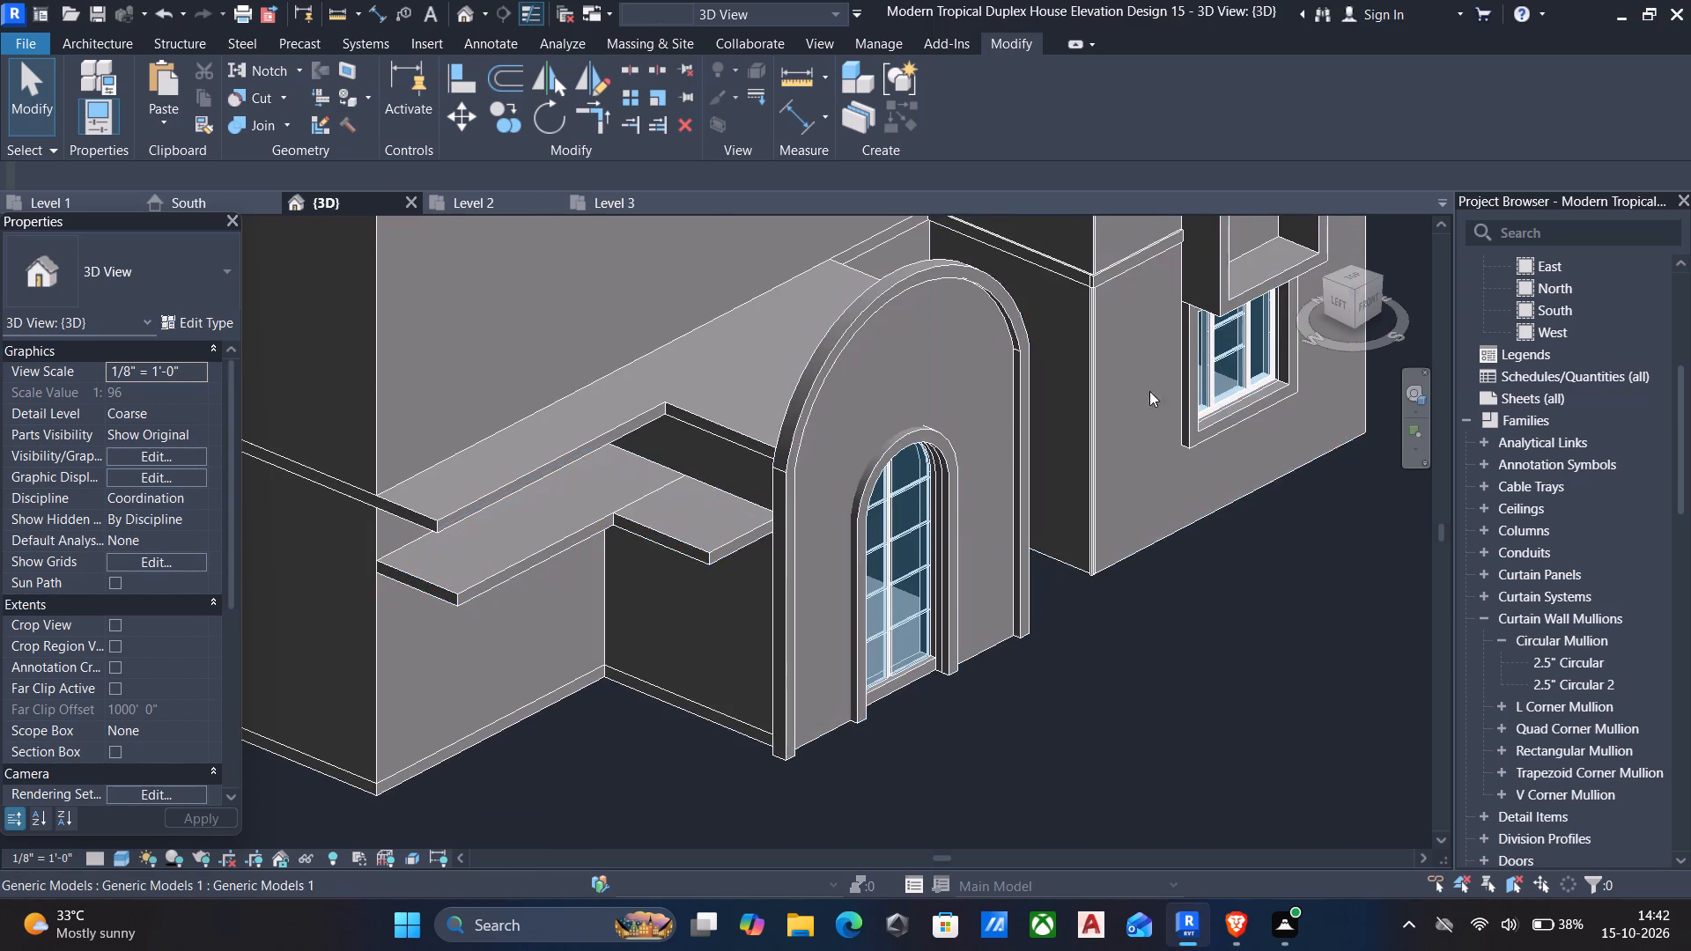
{"action": "middle_click_drag", "start_coordinate": [1142, 443], "coordinate": [1115, 868]}
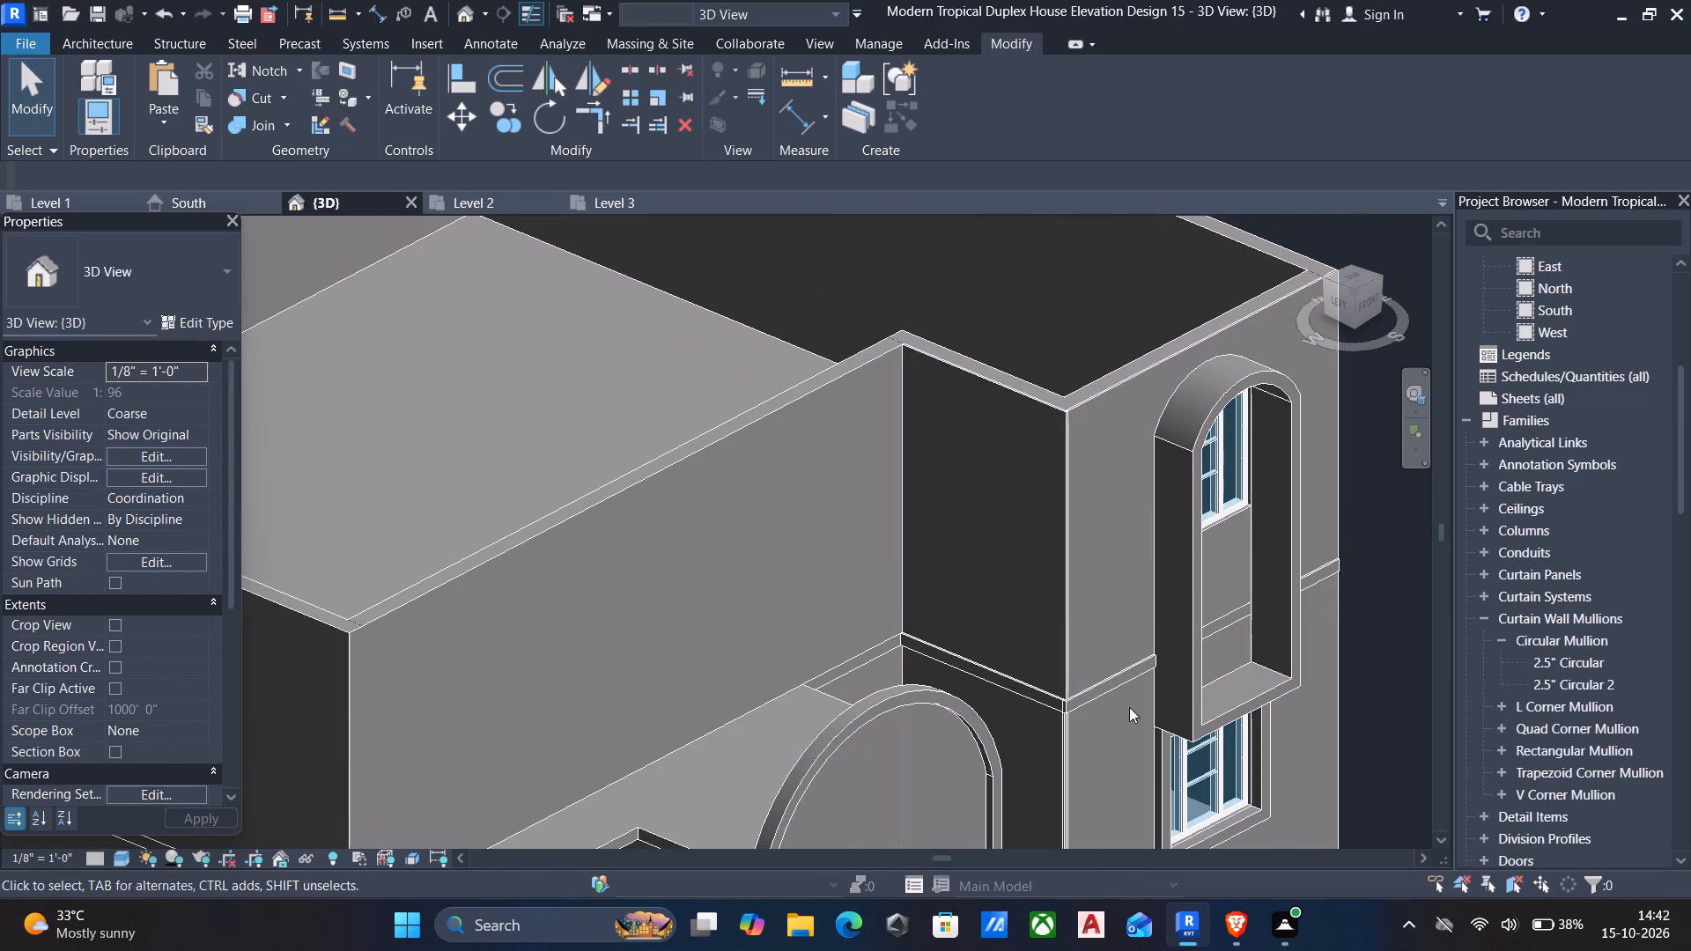
{"action": "middle_click_drag", "start_coordinate": [1123, 730], "coordinate": [1364, 627]}
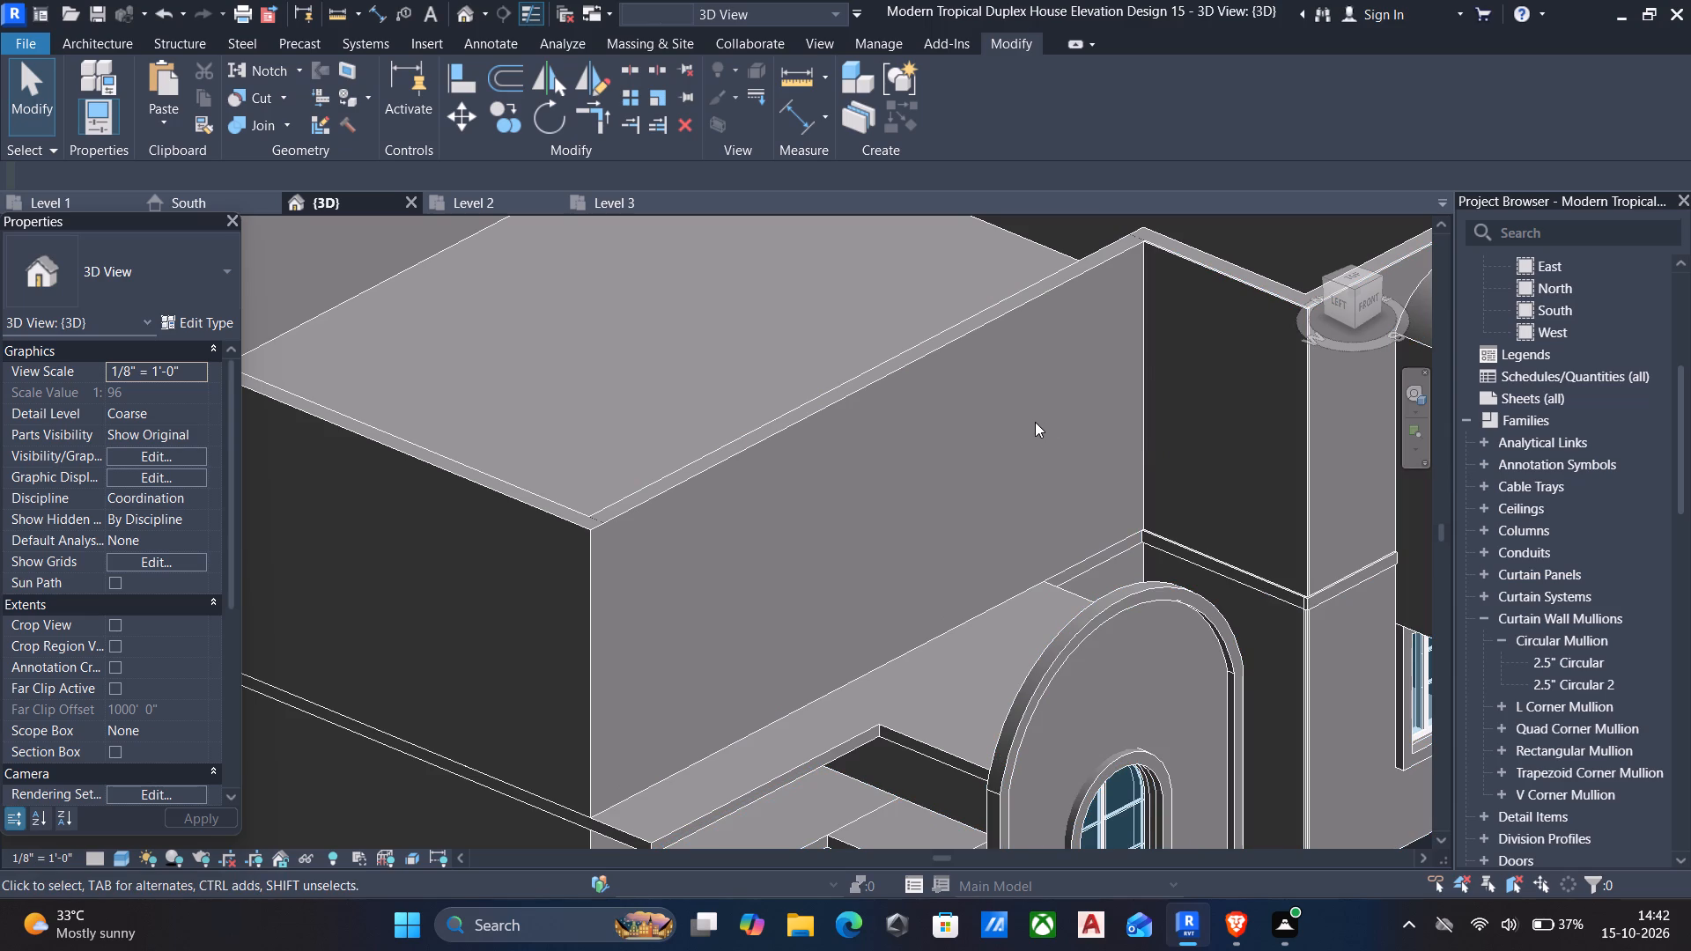
{"action": "scroll", "coordinate": [1047, 475], "scroll_direction": "down", "scroll_amount": 3}
{"action": "middle_click_drag", "start_coordinate": [969, 575], "coordinate": [993, 459]}
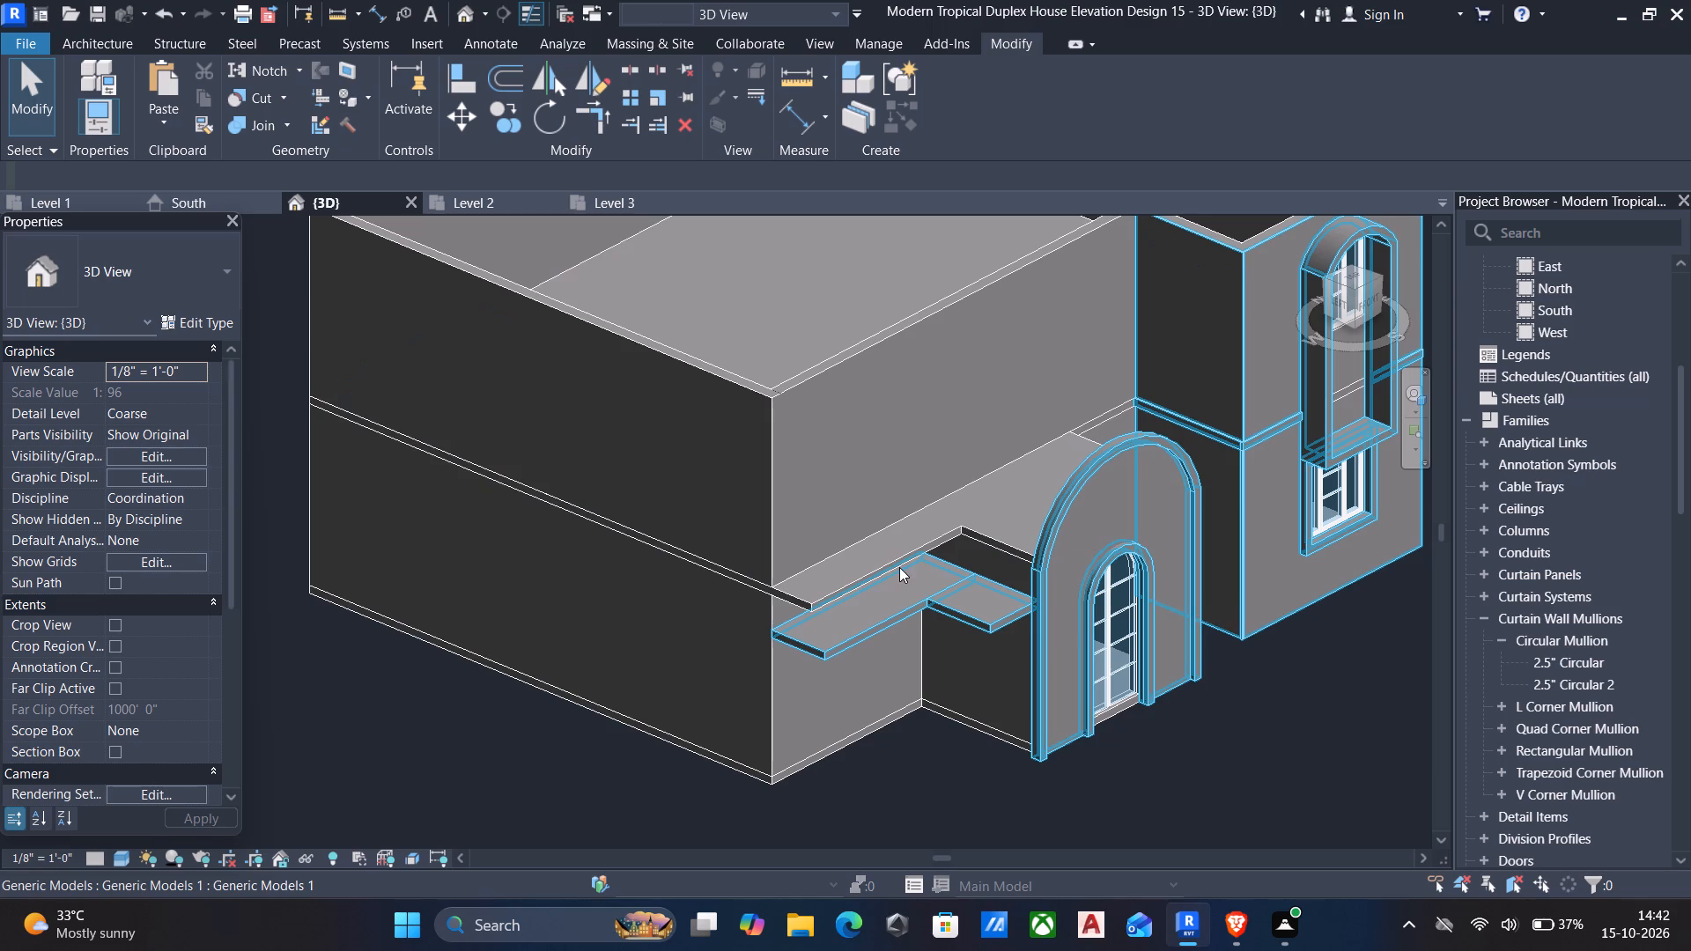
{"action": "left_click", "coordinate": [890, 551]}
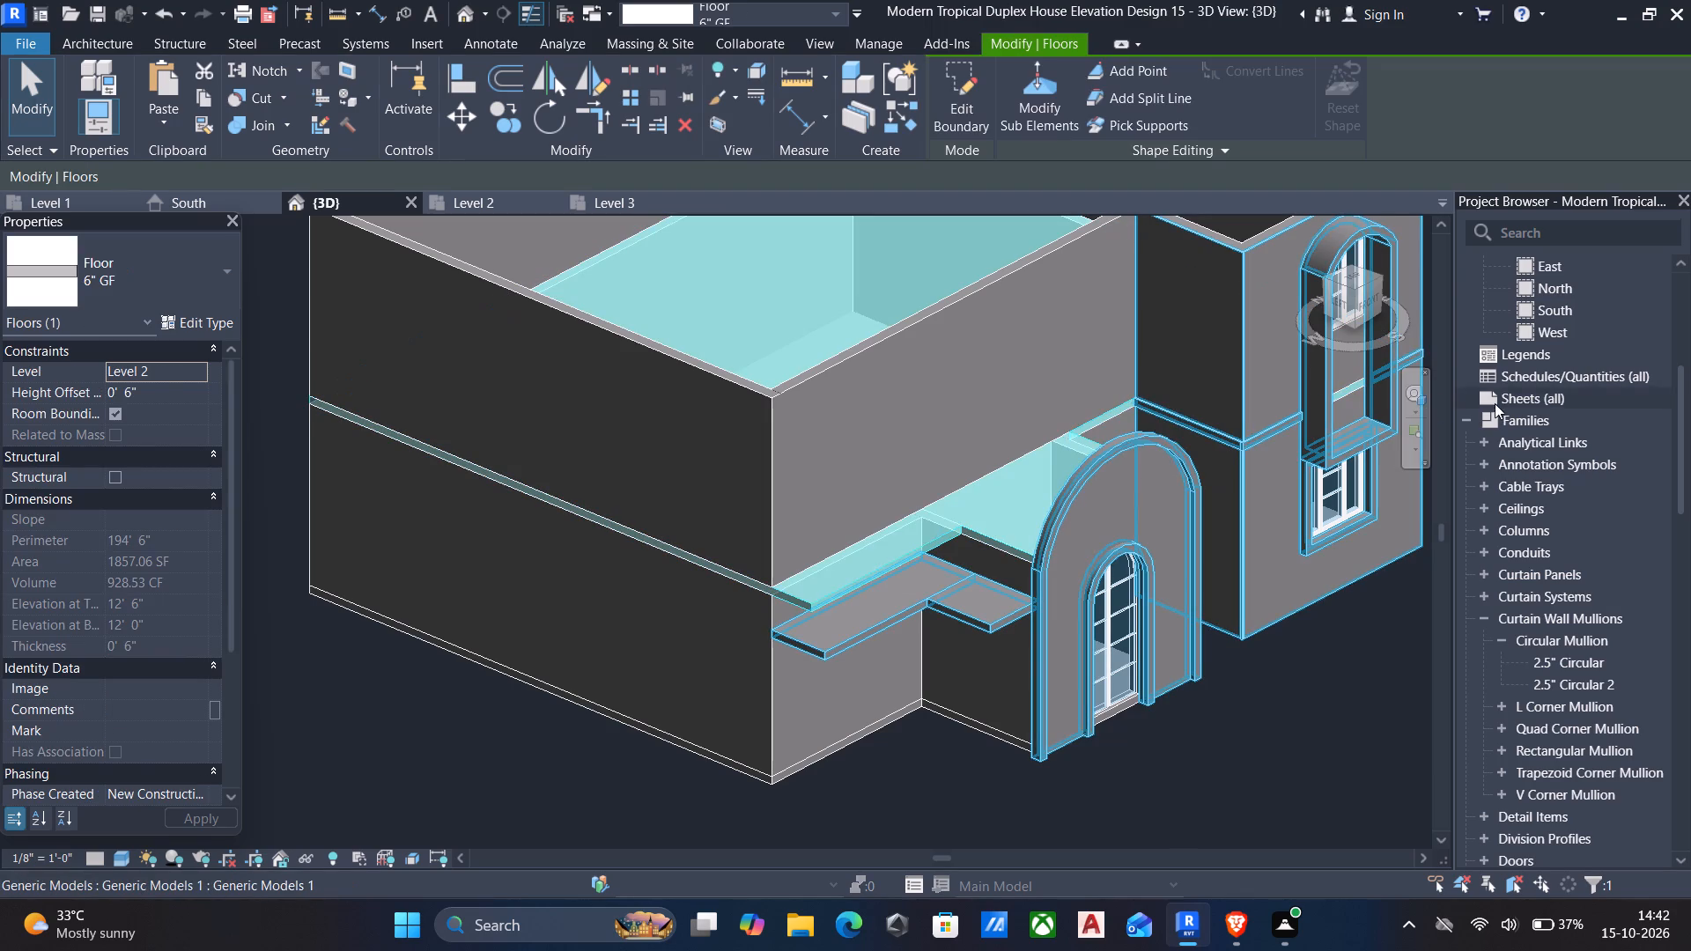
{"action": "scroll", "coordinate": [1569, 566], "scroll_direction": "up", "scroll_amount": 15}
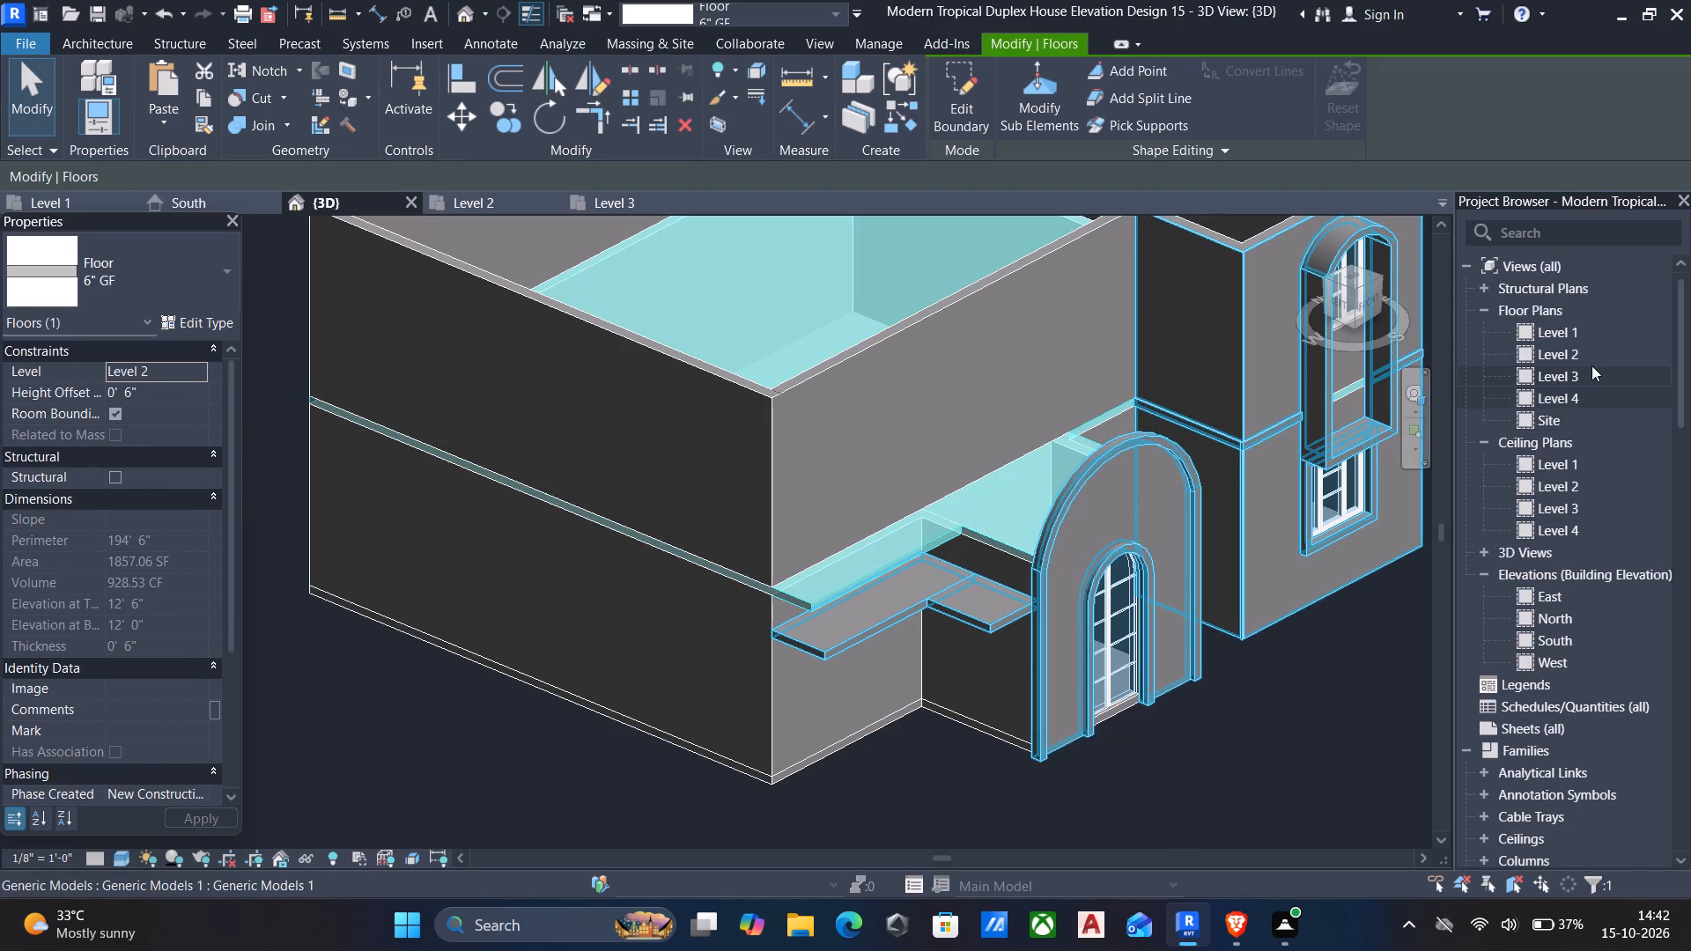
{"action": "left_click", "coordinate": [954, 76]}
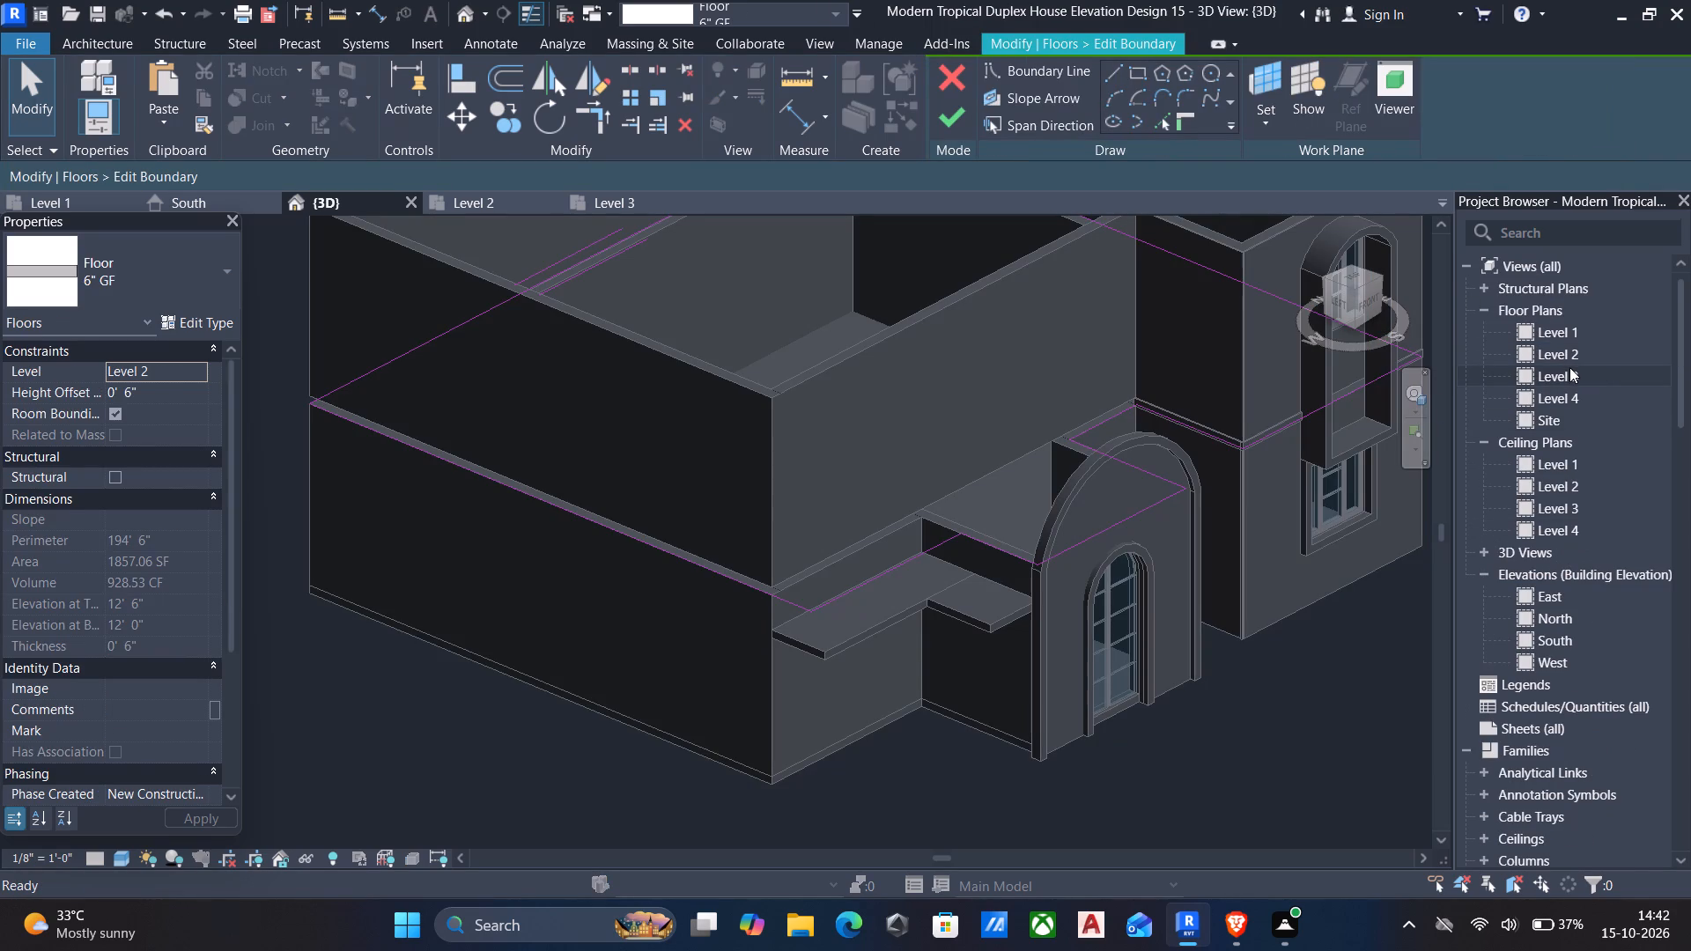
{"action": "double_click", "coordinate": [1568, 368]}
{"action": "scroll", "coordinate": [1010, 483], "scroll_direction": "down", "scroll_amount": 7}
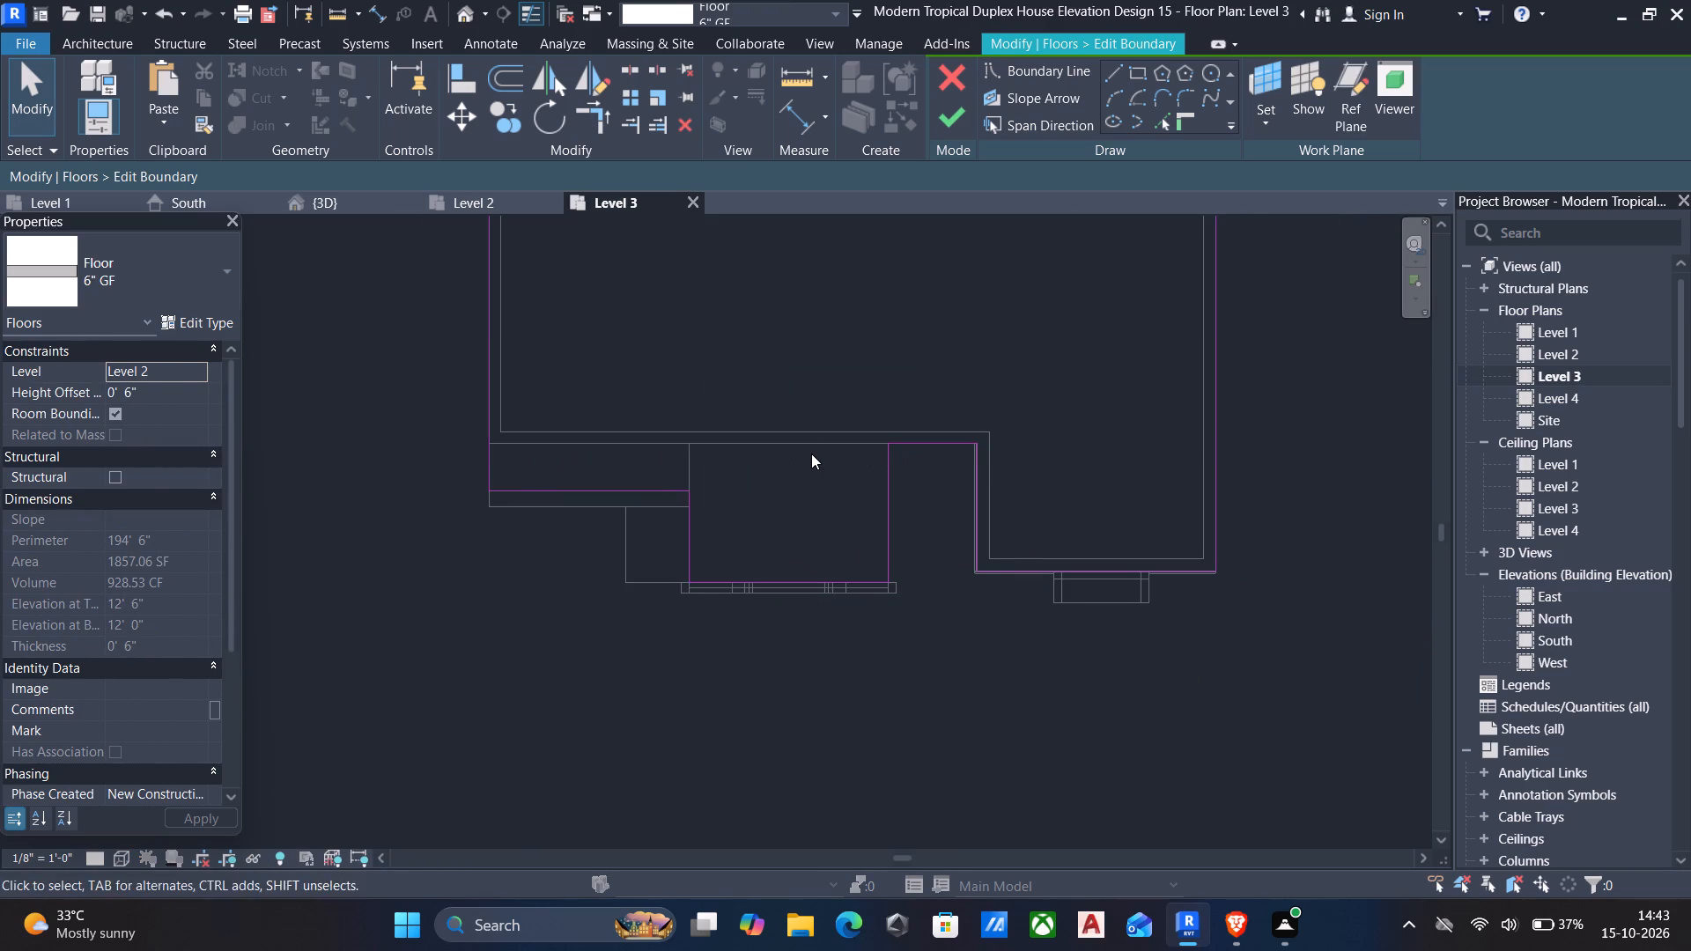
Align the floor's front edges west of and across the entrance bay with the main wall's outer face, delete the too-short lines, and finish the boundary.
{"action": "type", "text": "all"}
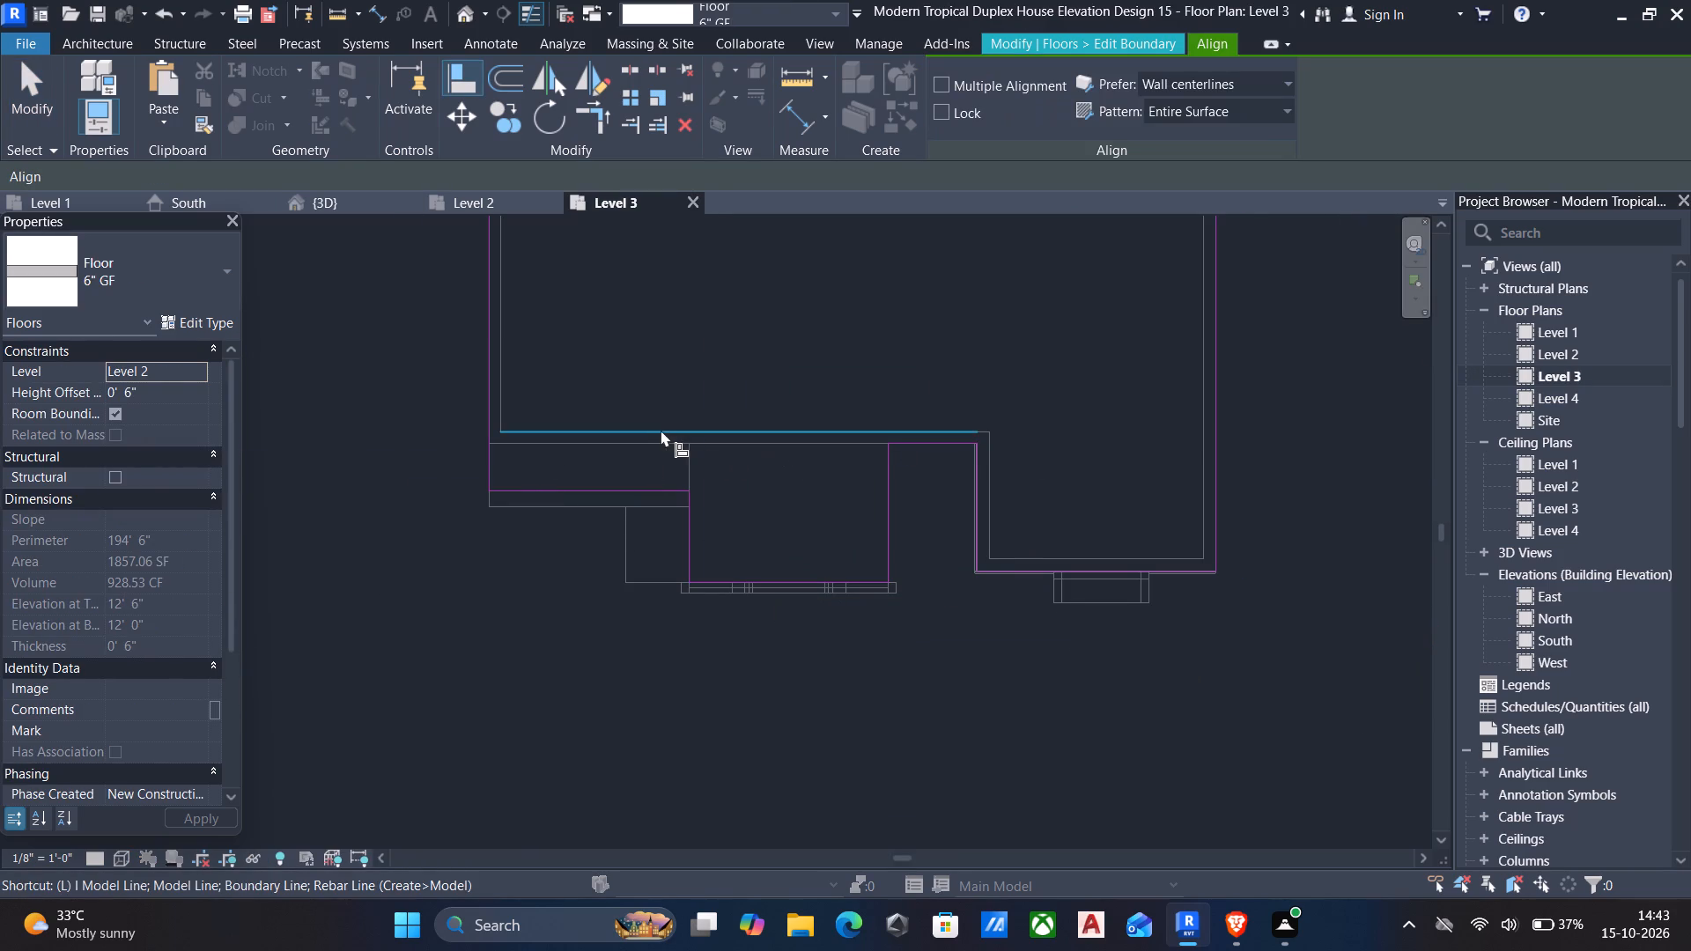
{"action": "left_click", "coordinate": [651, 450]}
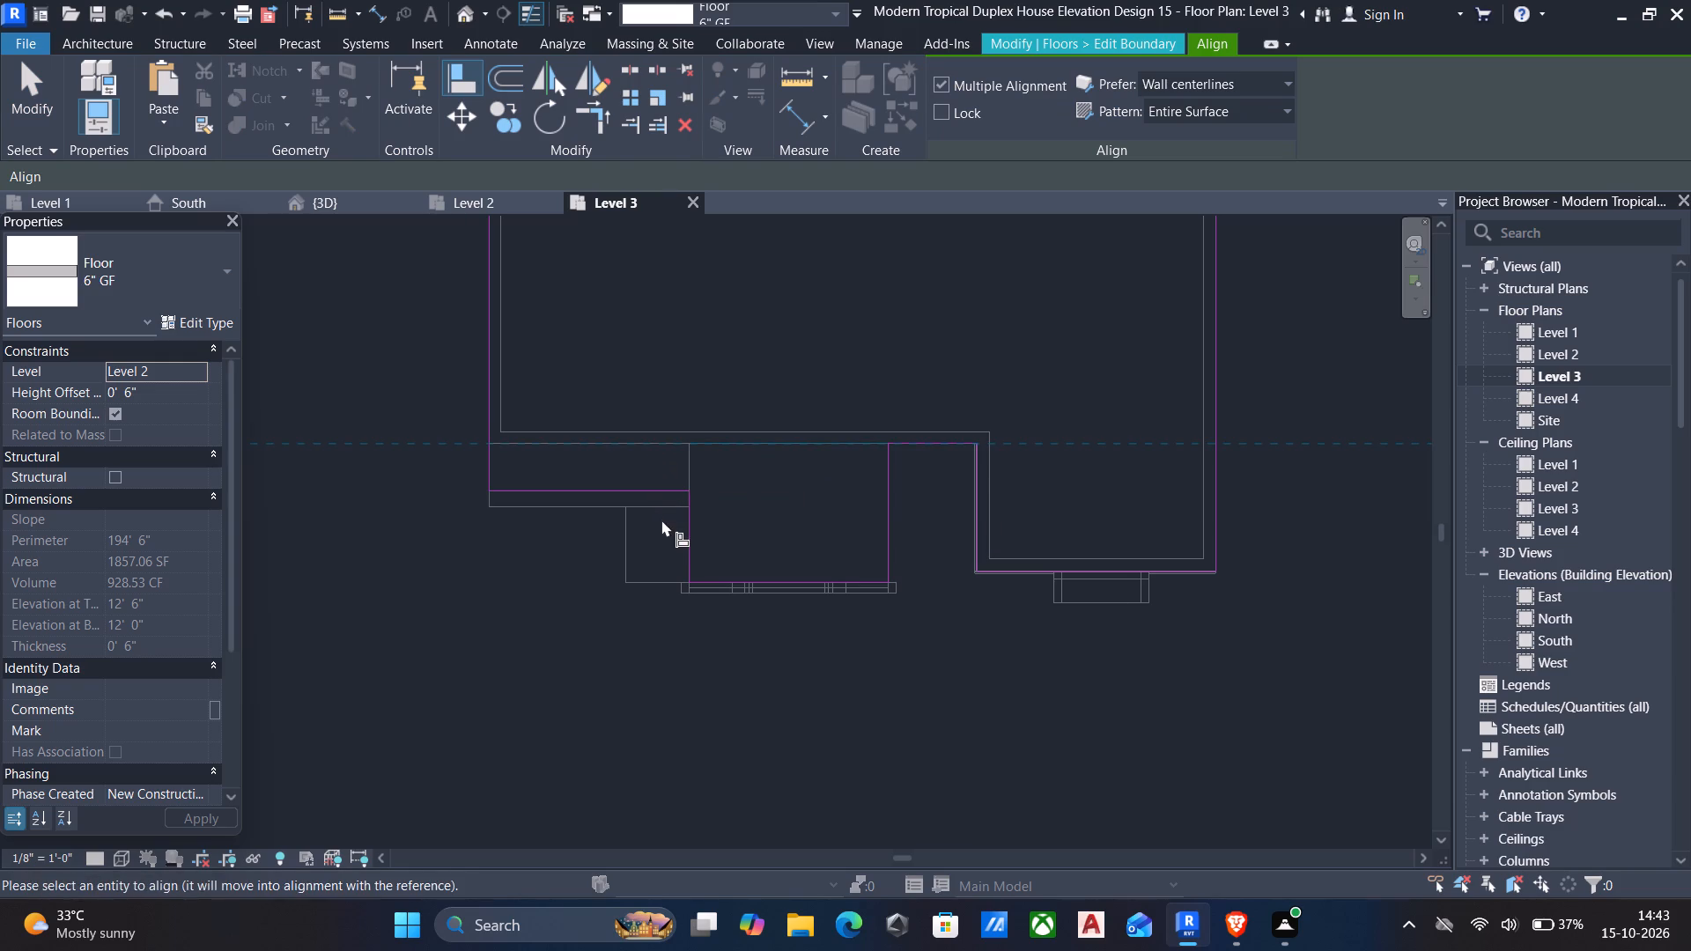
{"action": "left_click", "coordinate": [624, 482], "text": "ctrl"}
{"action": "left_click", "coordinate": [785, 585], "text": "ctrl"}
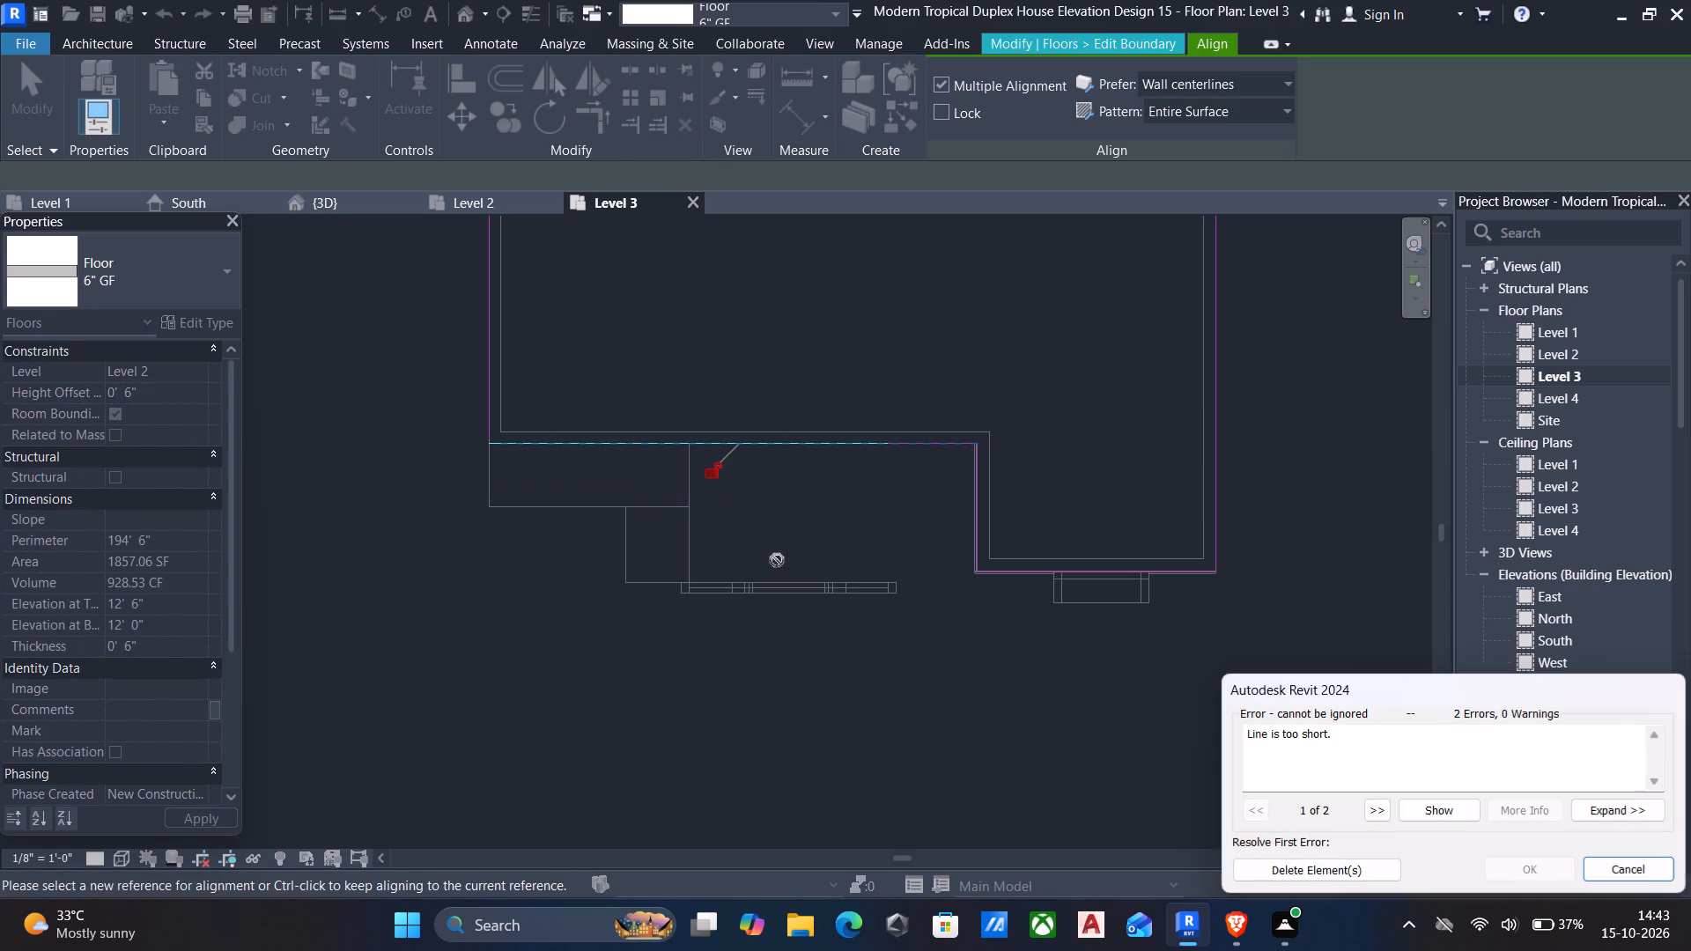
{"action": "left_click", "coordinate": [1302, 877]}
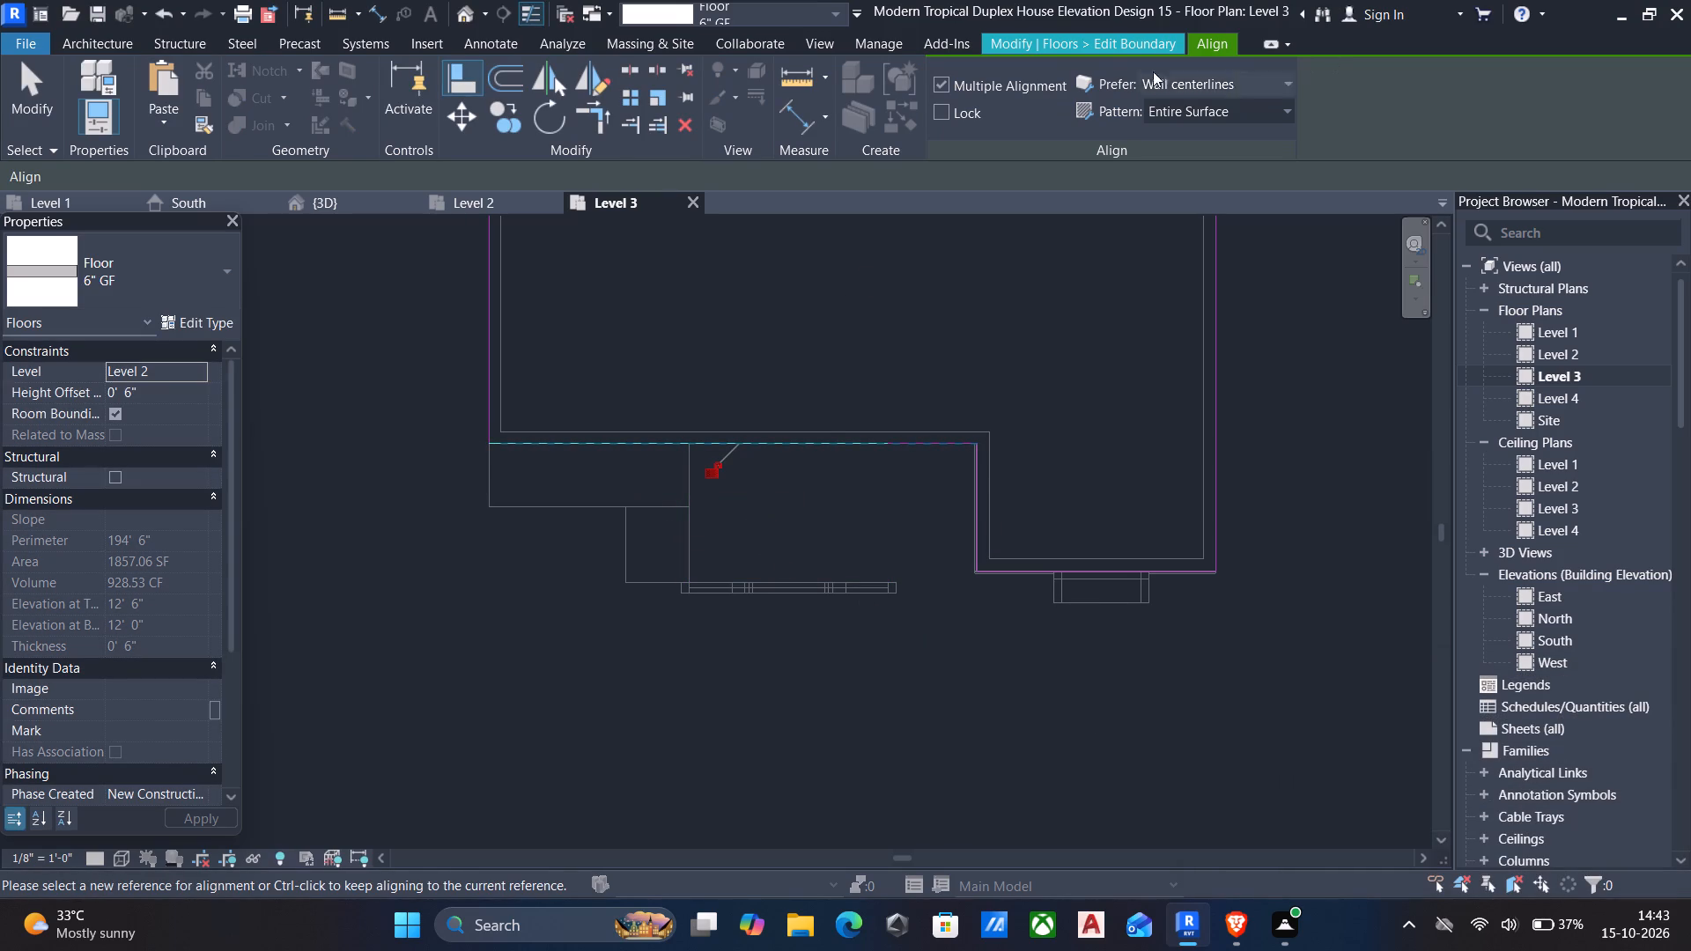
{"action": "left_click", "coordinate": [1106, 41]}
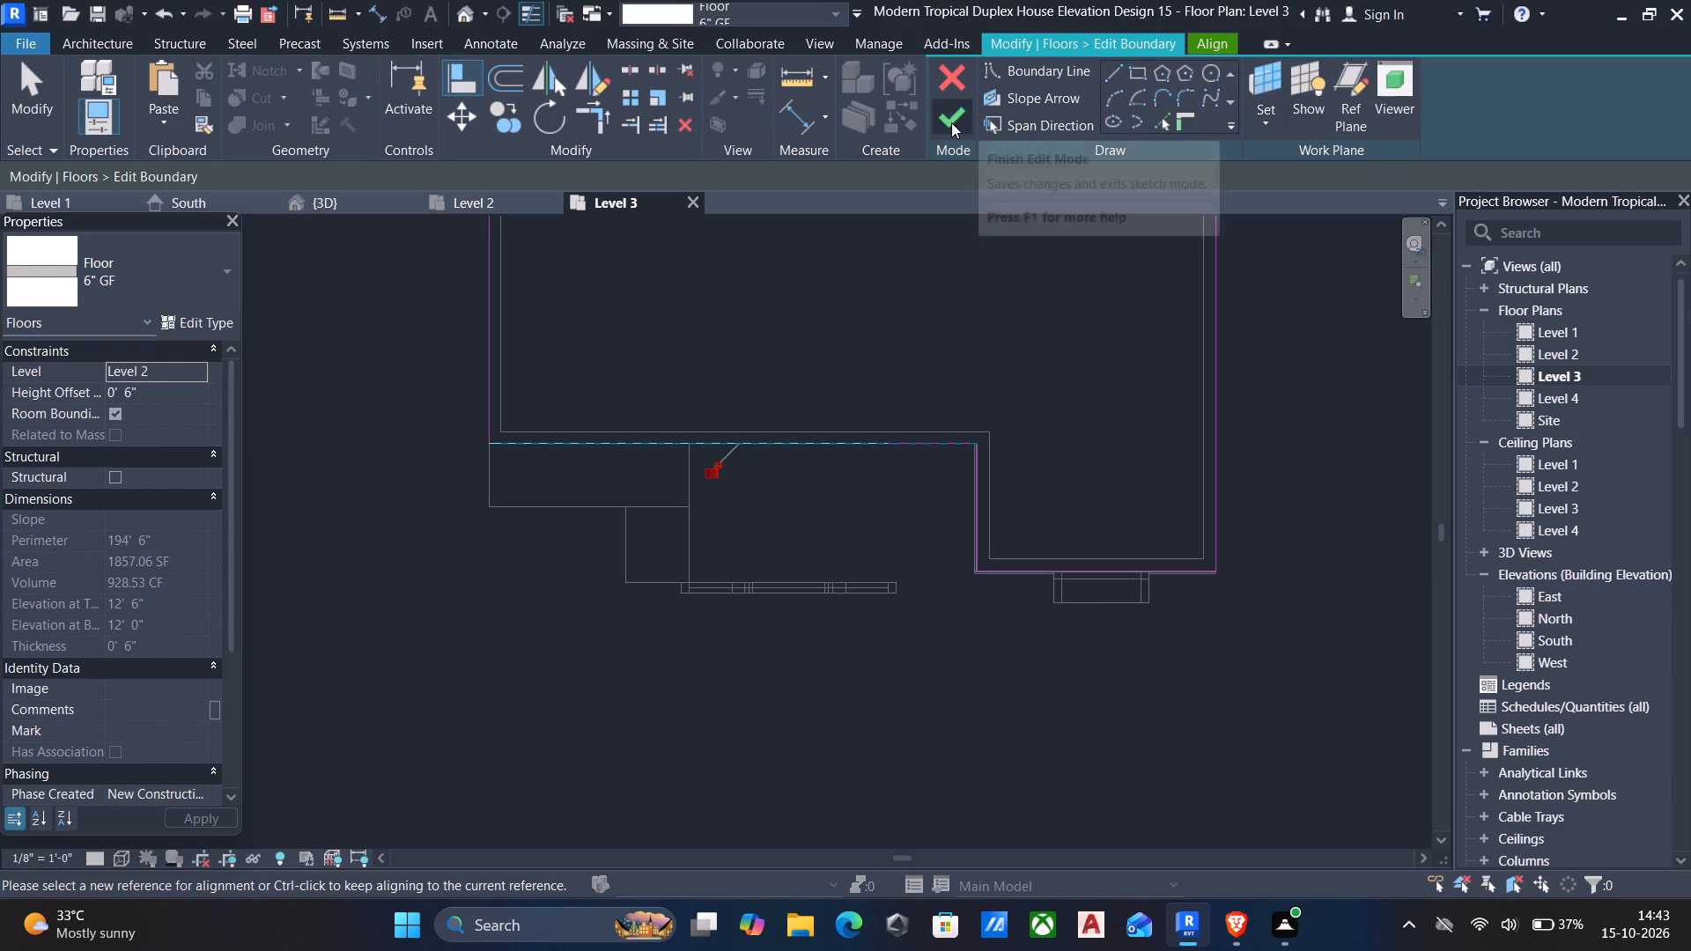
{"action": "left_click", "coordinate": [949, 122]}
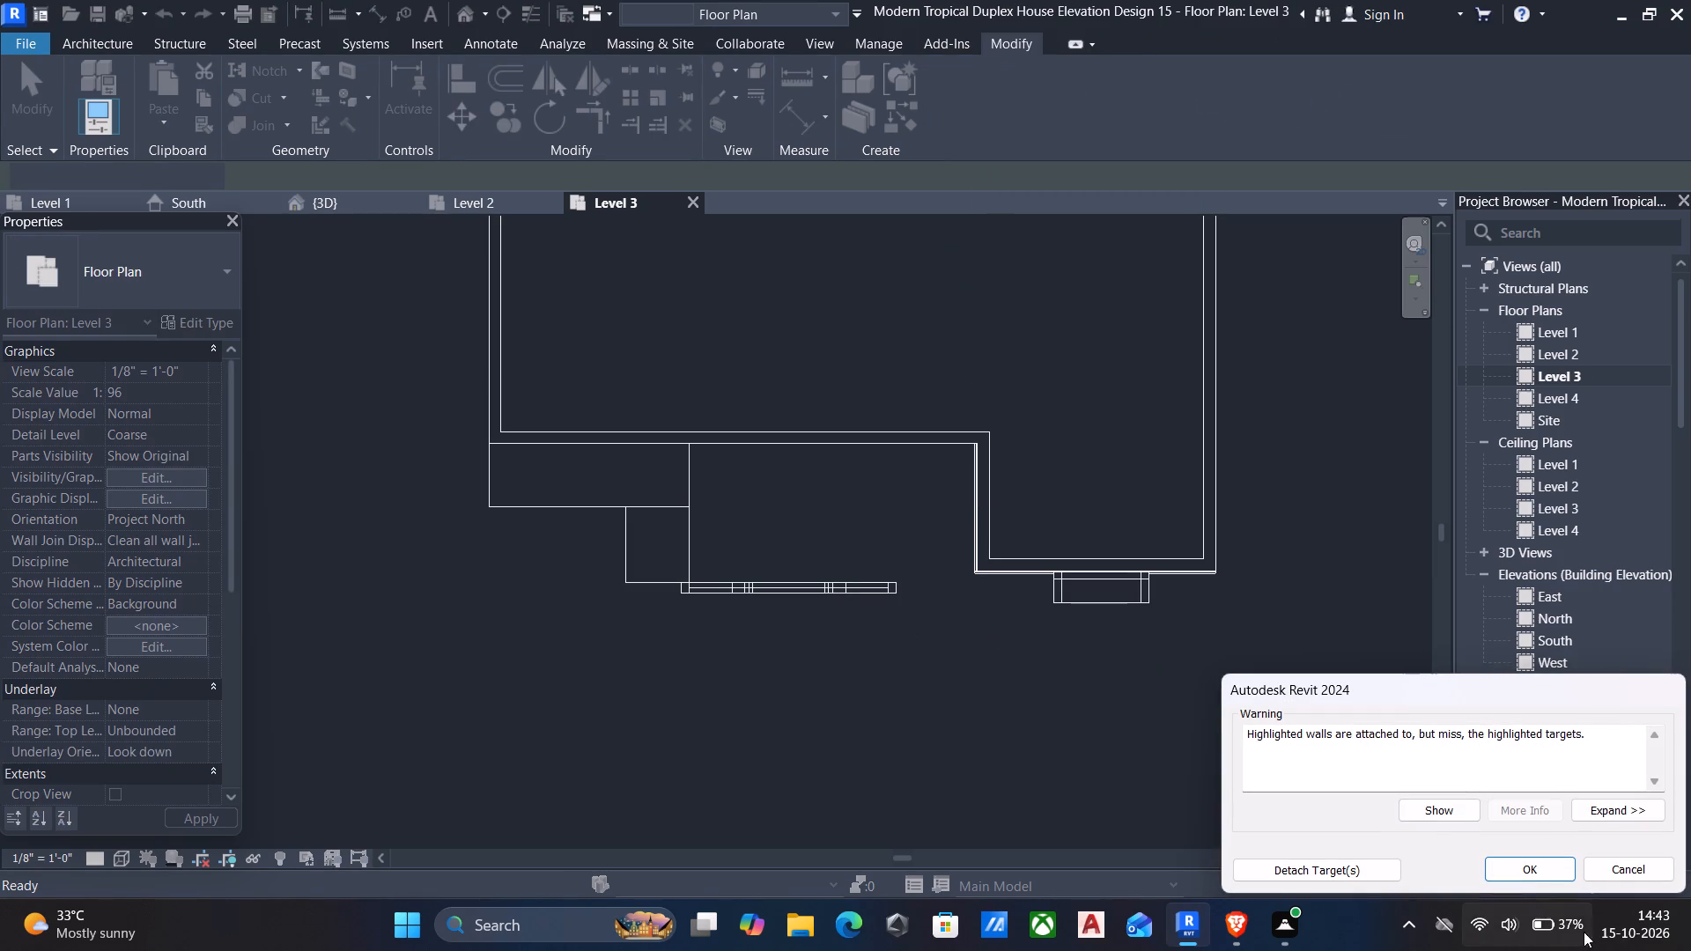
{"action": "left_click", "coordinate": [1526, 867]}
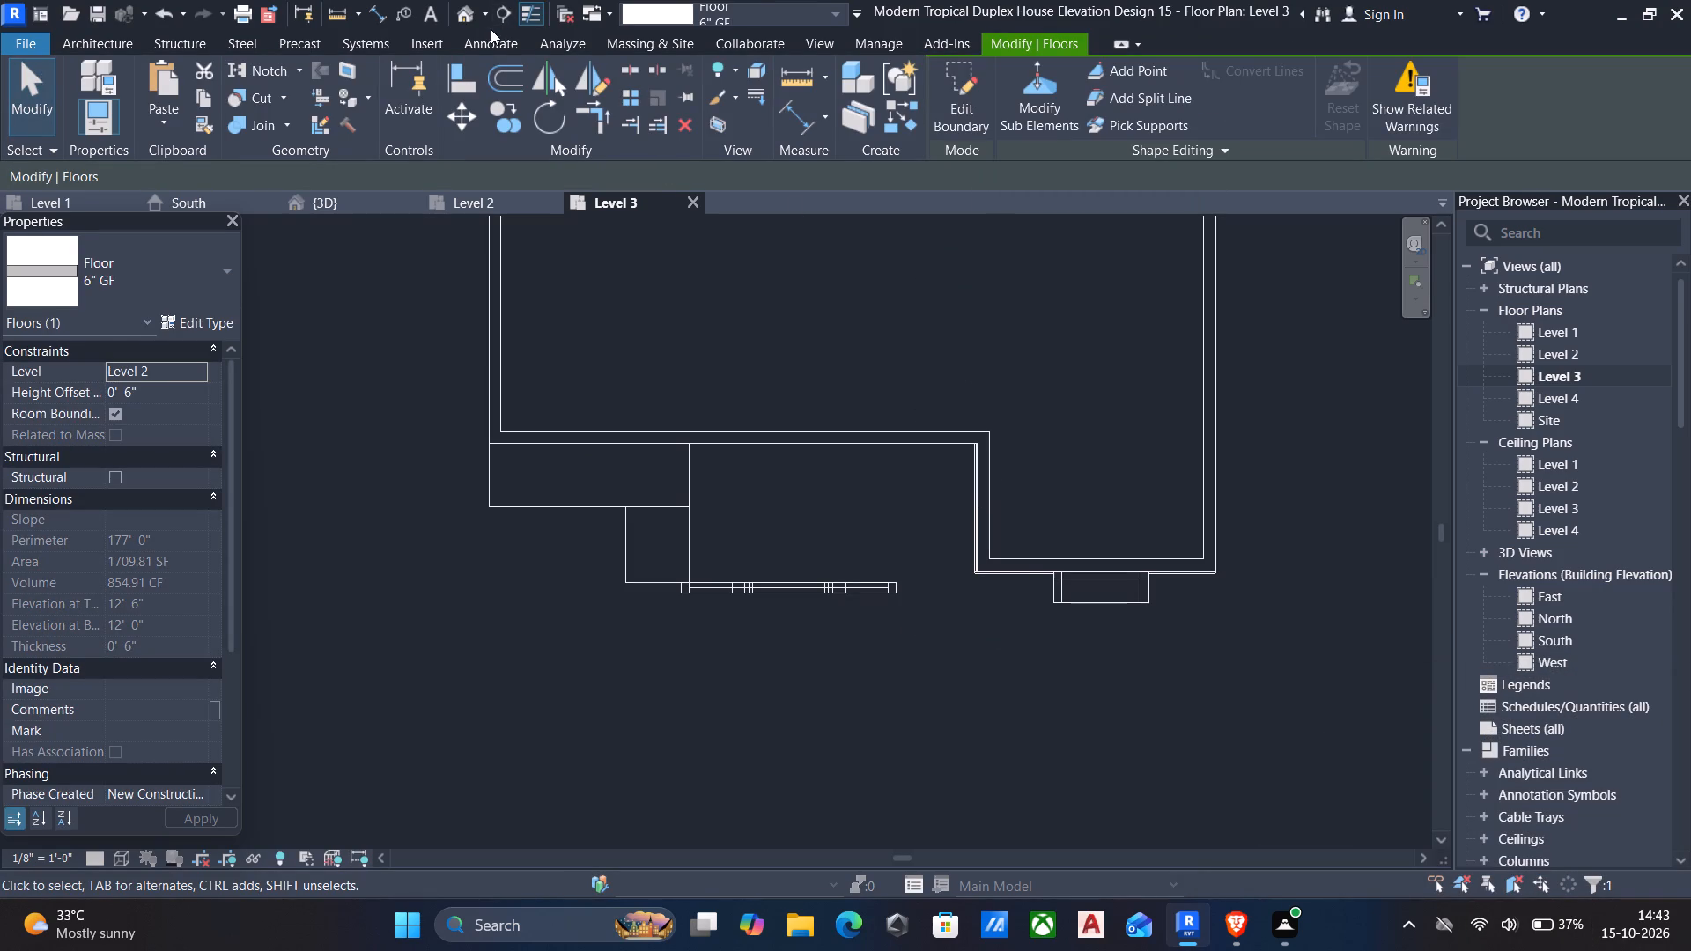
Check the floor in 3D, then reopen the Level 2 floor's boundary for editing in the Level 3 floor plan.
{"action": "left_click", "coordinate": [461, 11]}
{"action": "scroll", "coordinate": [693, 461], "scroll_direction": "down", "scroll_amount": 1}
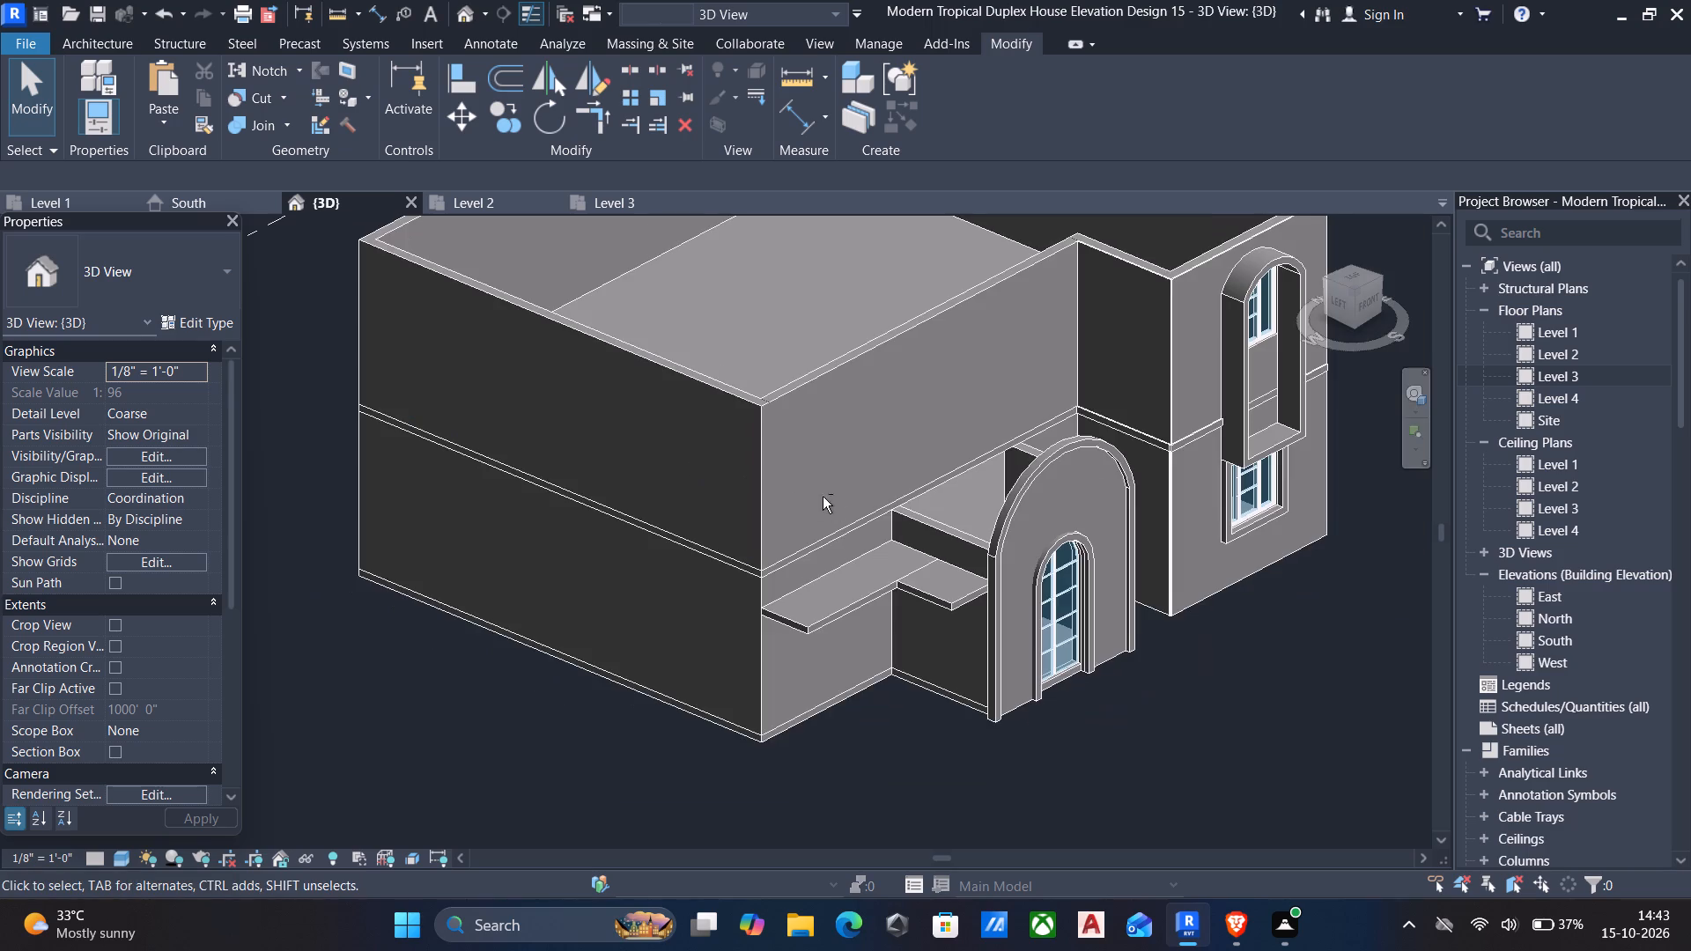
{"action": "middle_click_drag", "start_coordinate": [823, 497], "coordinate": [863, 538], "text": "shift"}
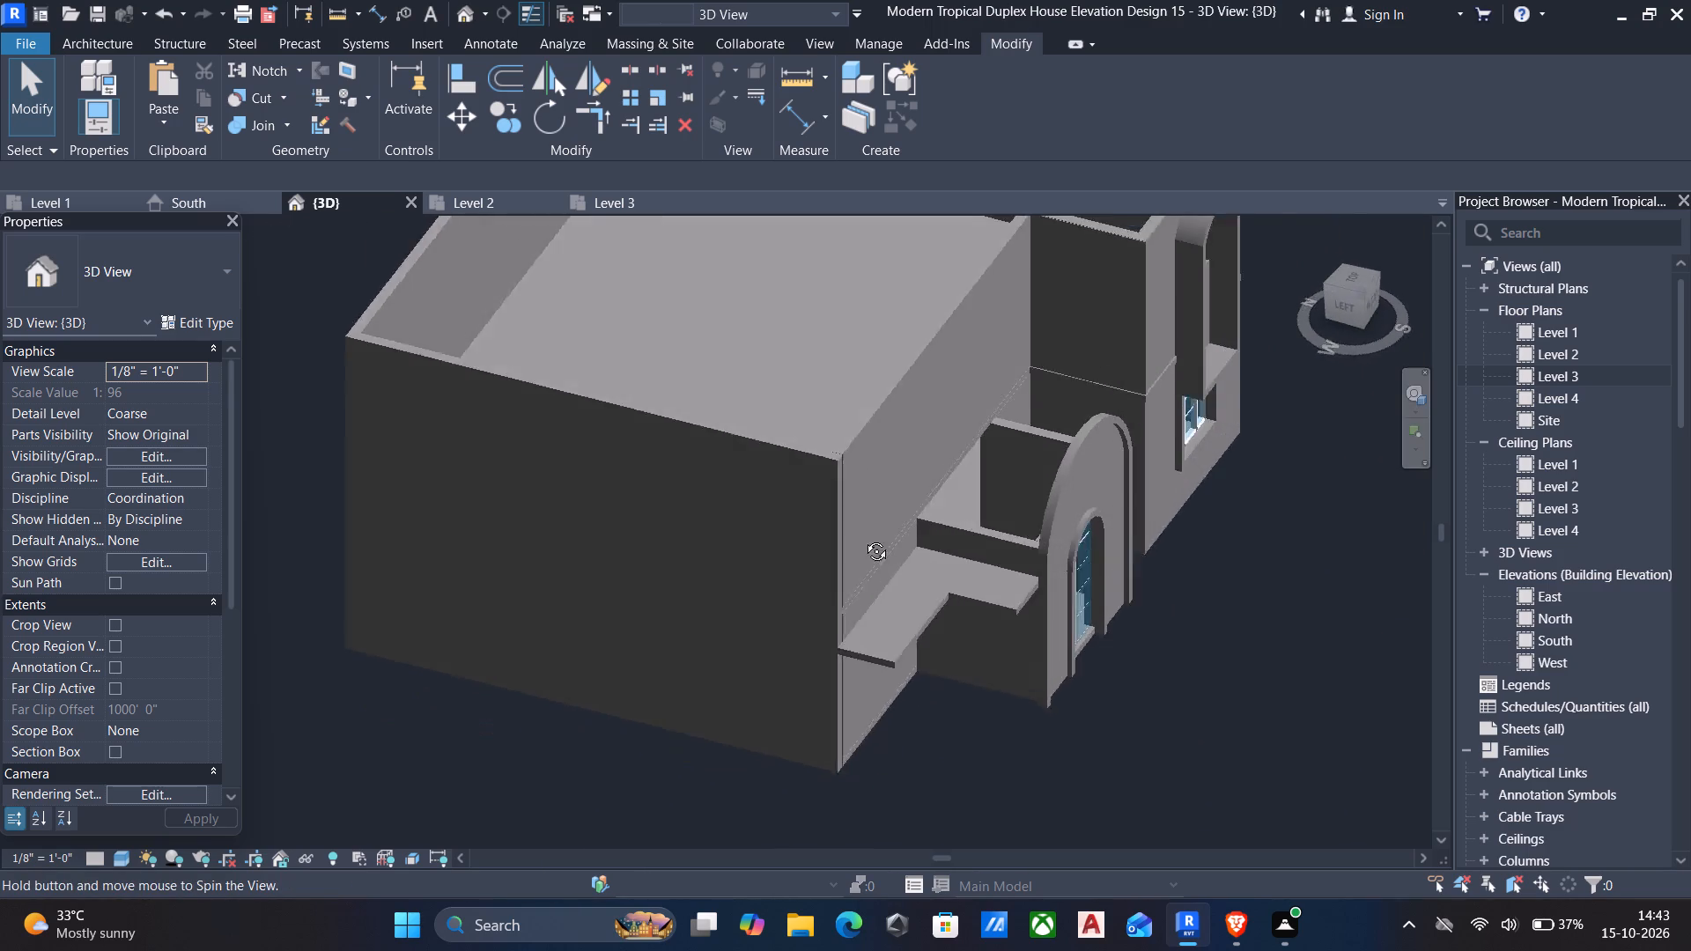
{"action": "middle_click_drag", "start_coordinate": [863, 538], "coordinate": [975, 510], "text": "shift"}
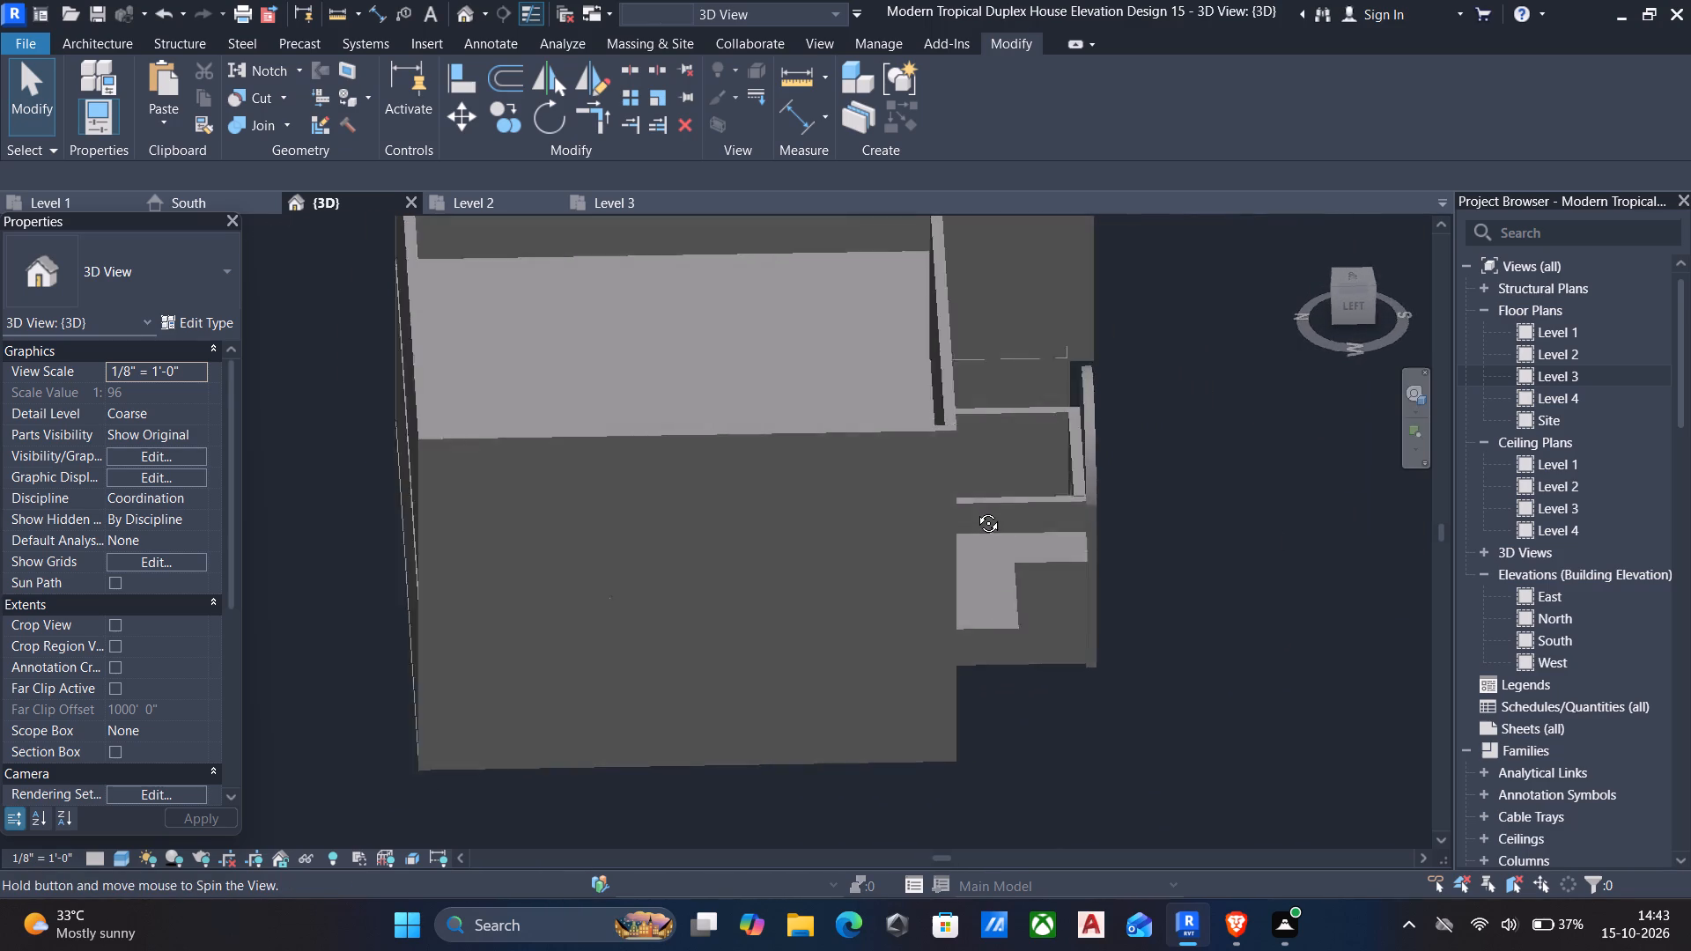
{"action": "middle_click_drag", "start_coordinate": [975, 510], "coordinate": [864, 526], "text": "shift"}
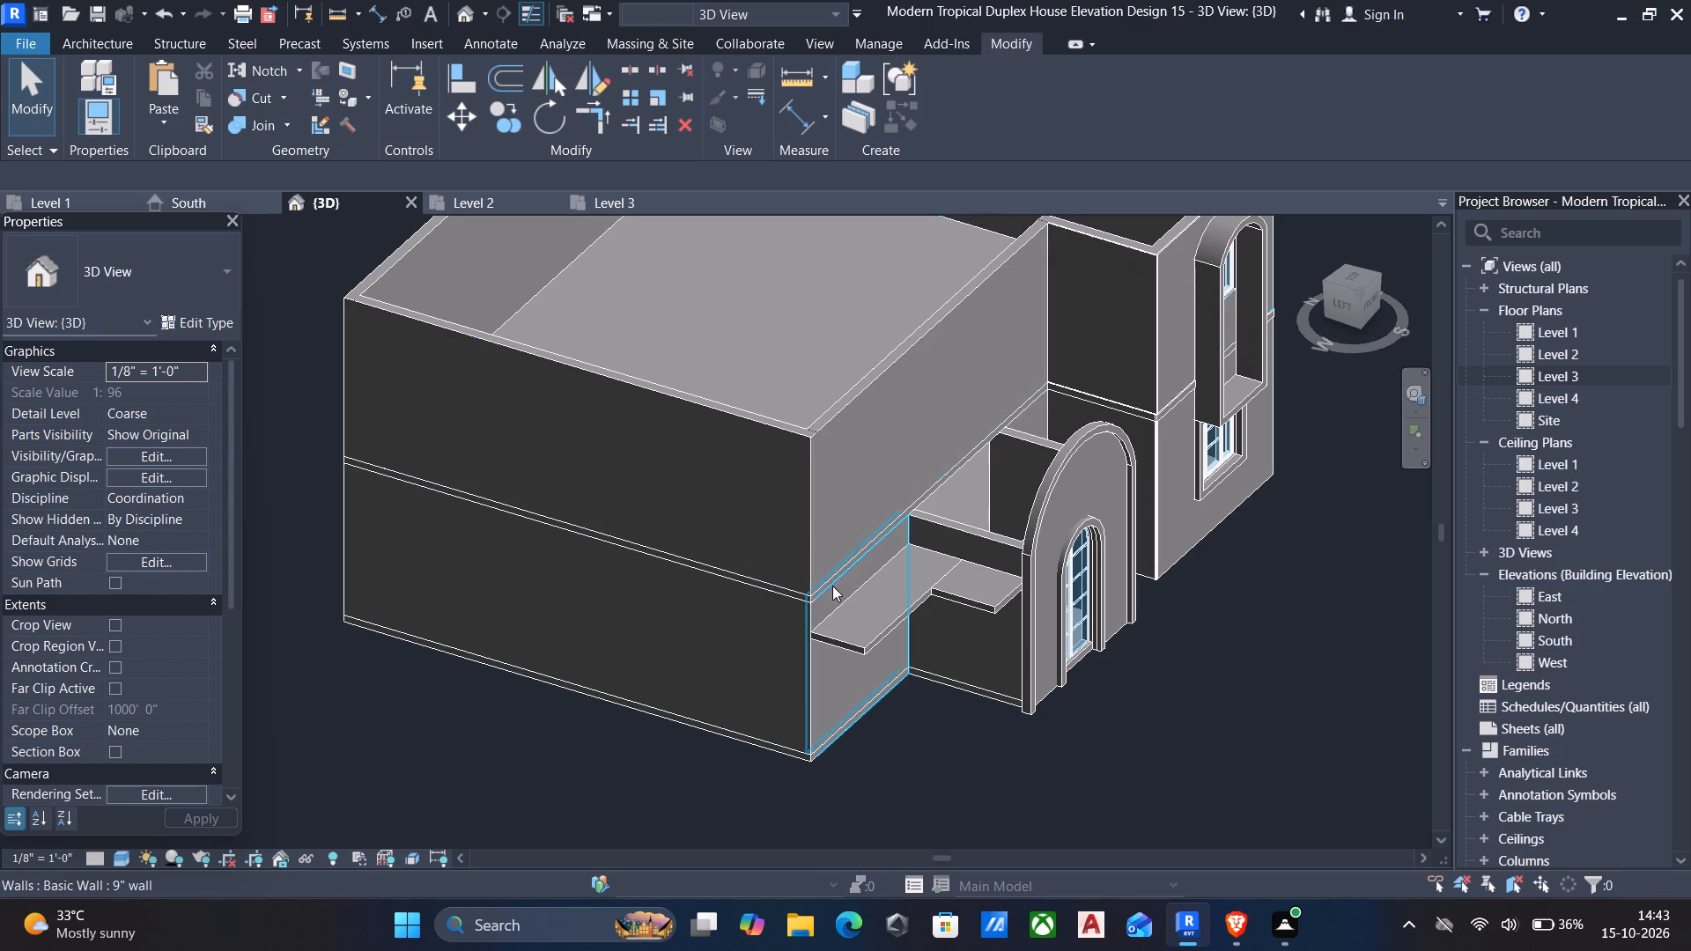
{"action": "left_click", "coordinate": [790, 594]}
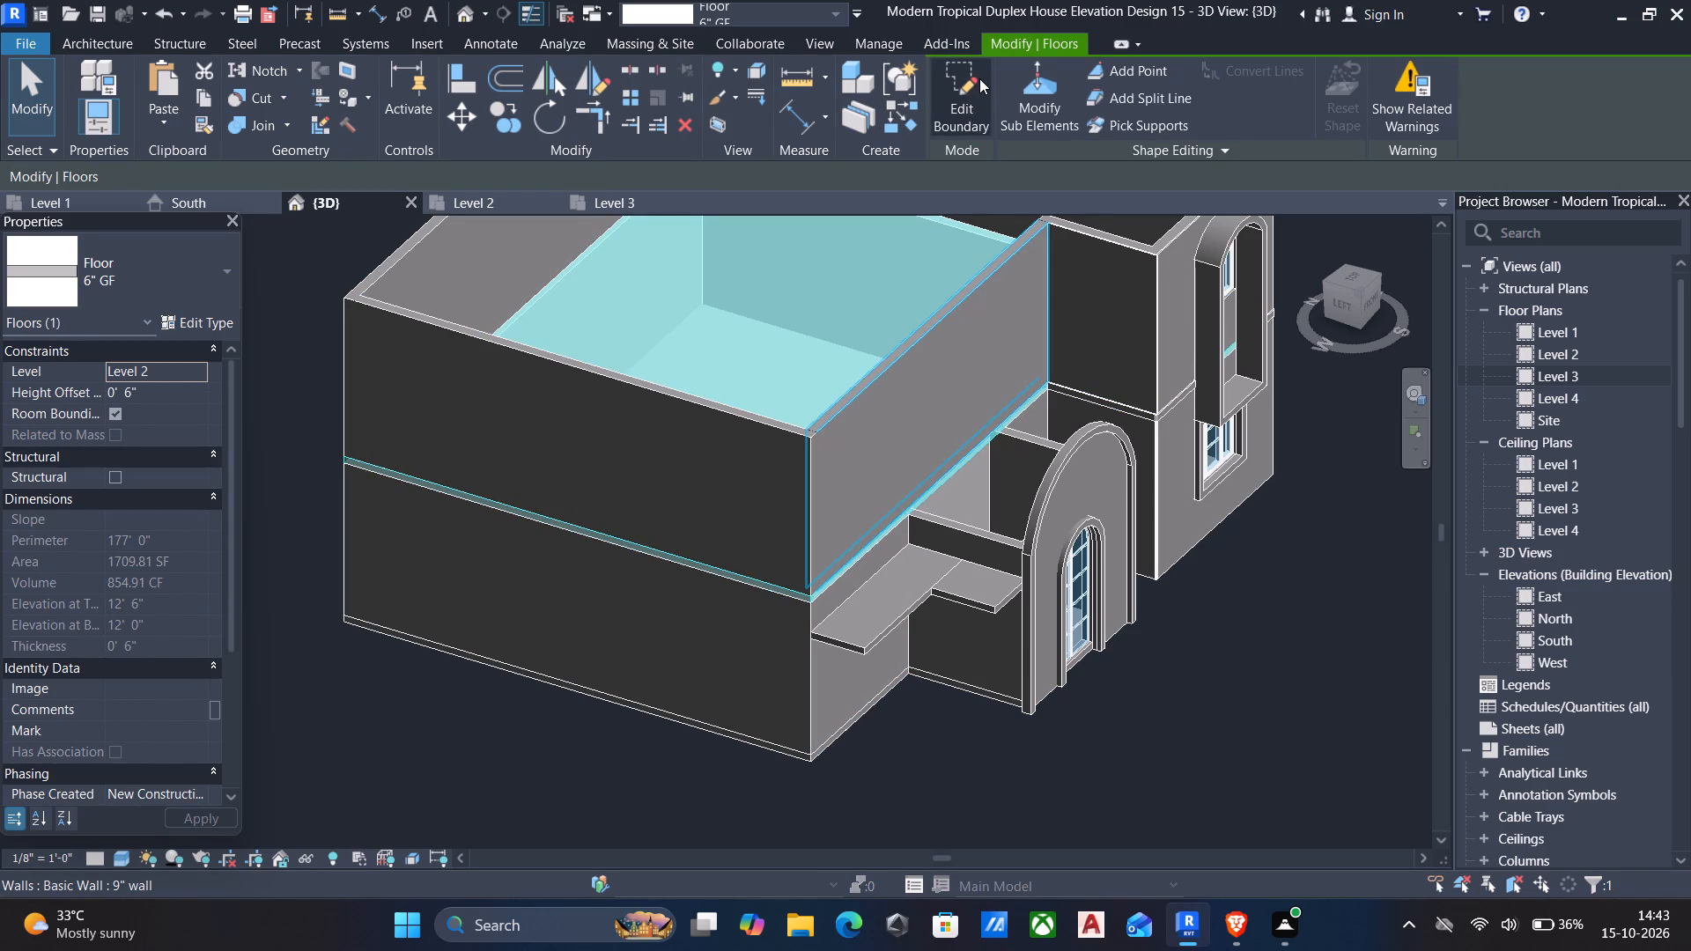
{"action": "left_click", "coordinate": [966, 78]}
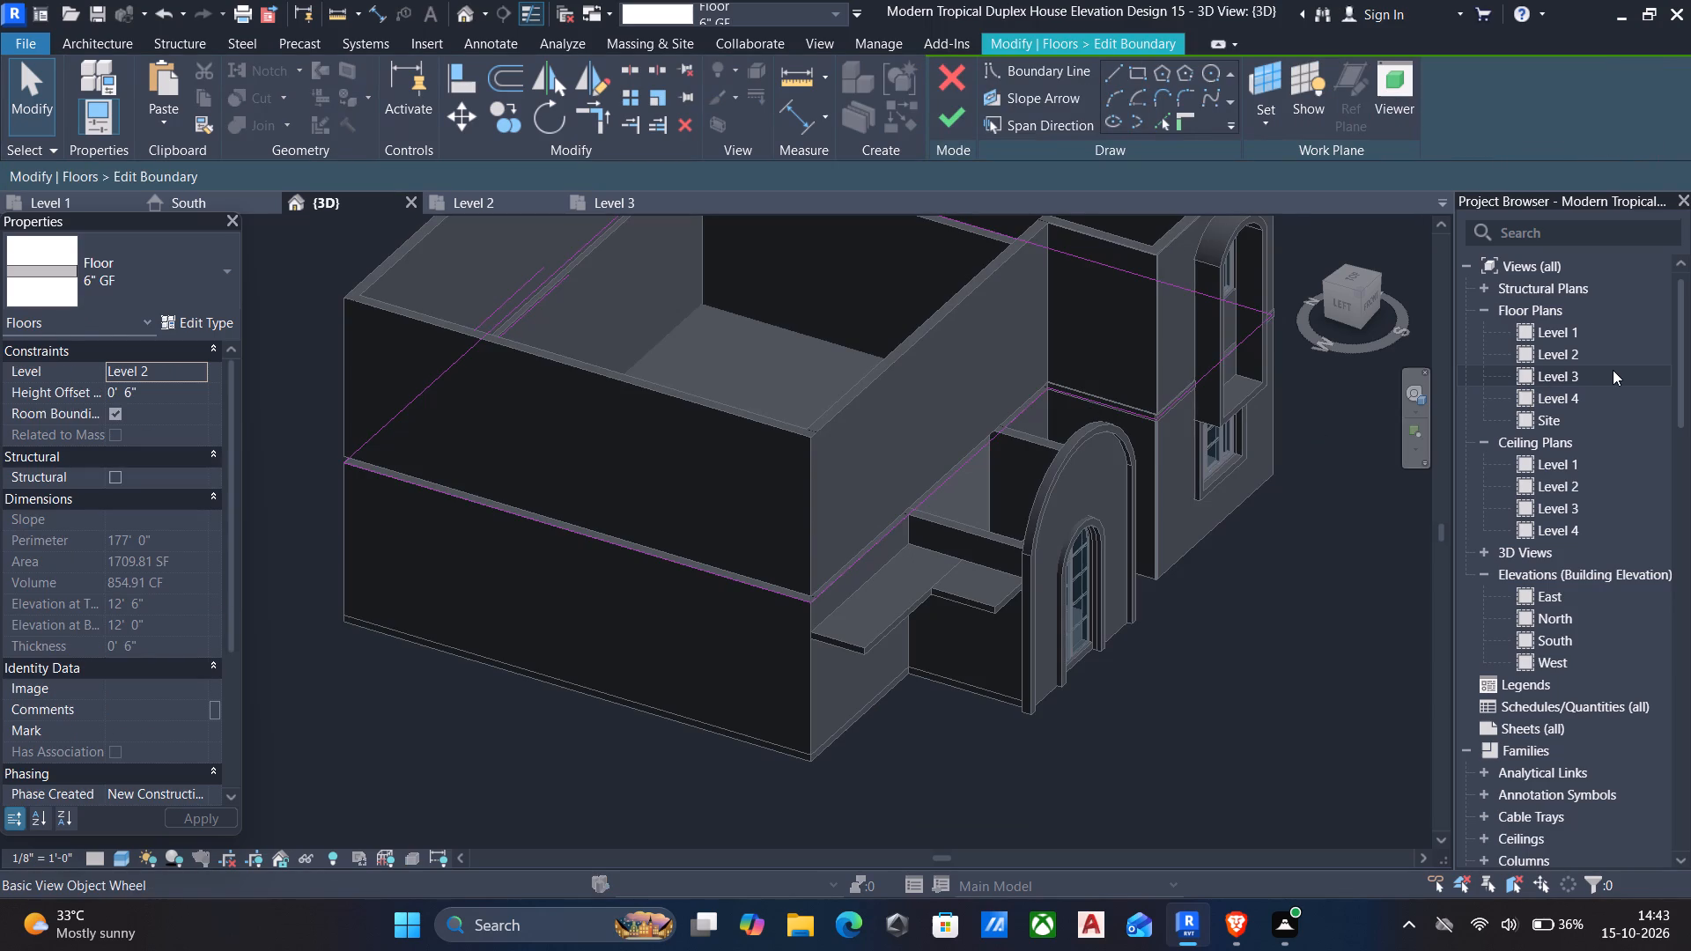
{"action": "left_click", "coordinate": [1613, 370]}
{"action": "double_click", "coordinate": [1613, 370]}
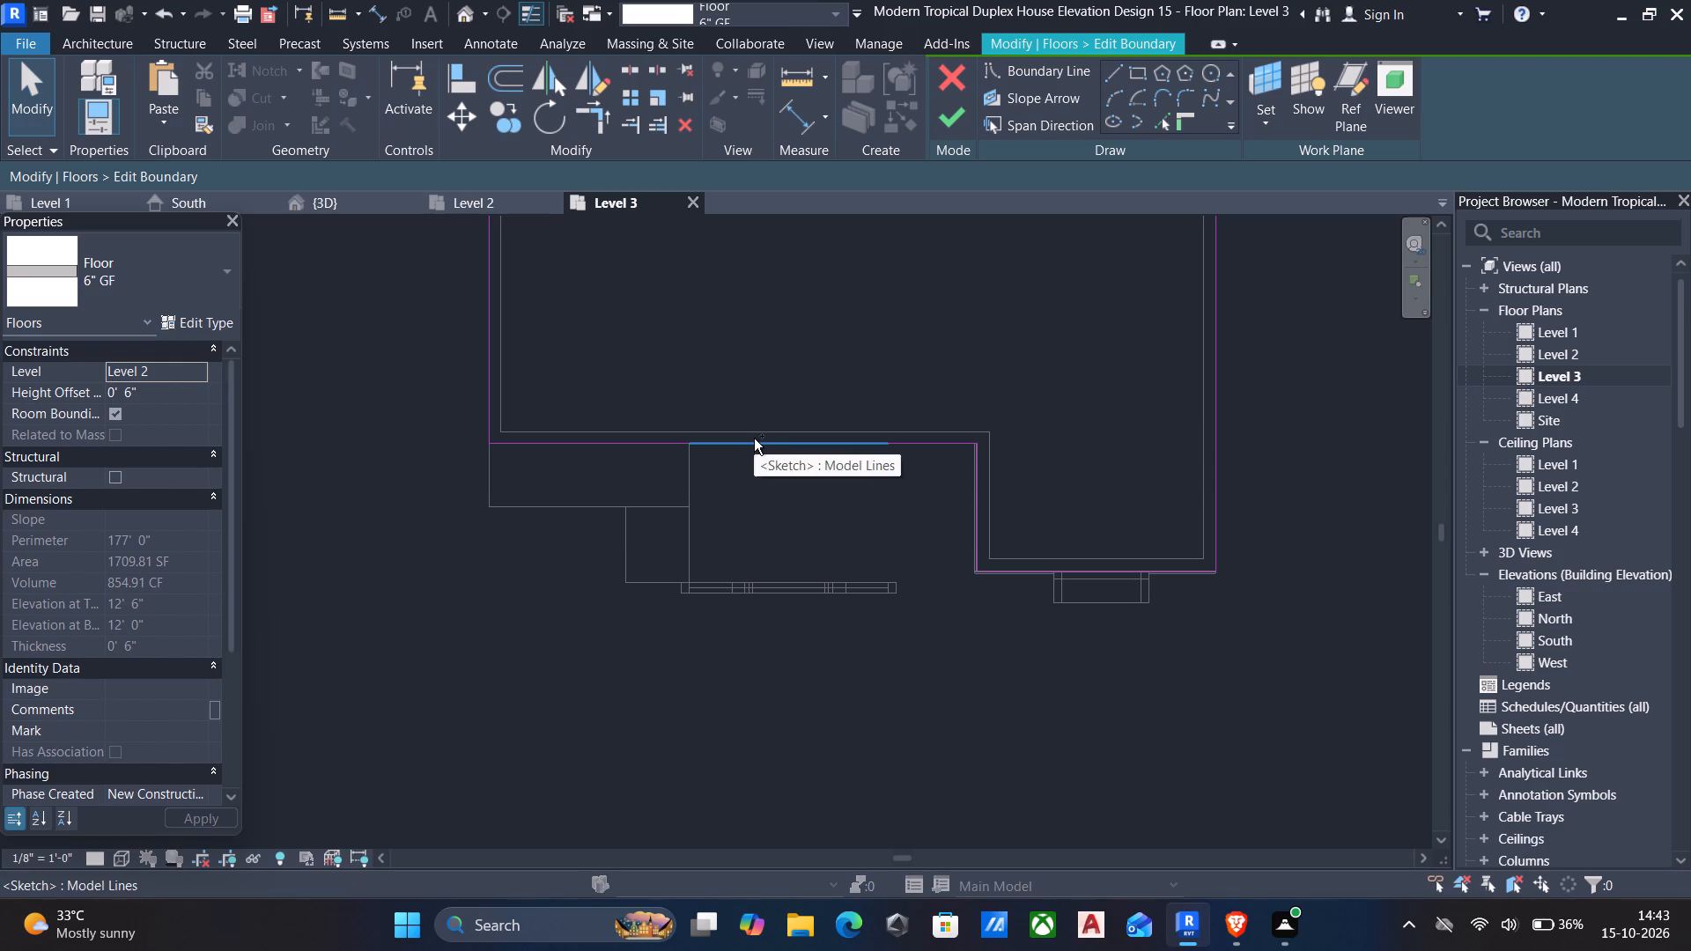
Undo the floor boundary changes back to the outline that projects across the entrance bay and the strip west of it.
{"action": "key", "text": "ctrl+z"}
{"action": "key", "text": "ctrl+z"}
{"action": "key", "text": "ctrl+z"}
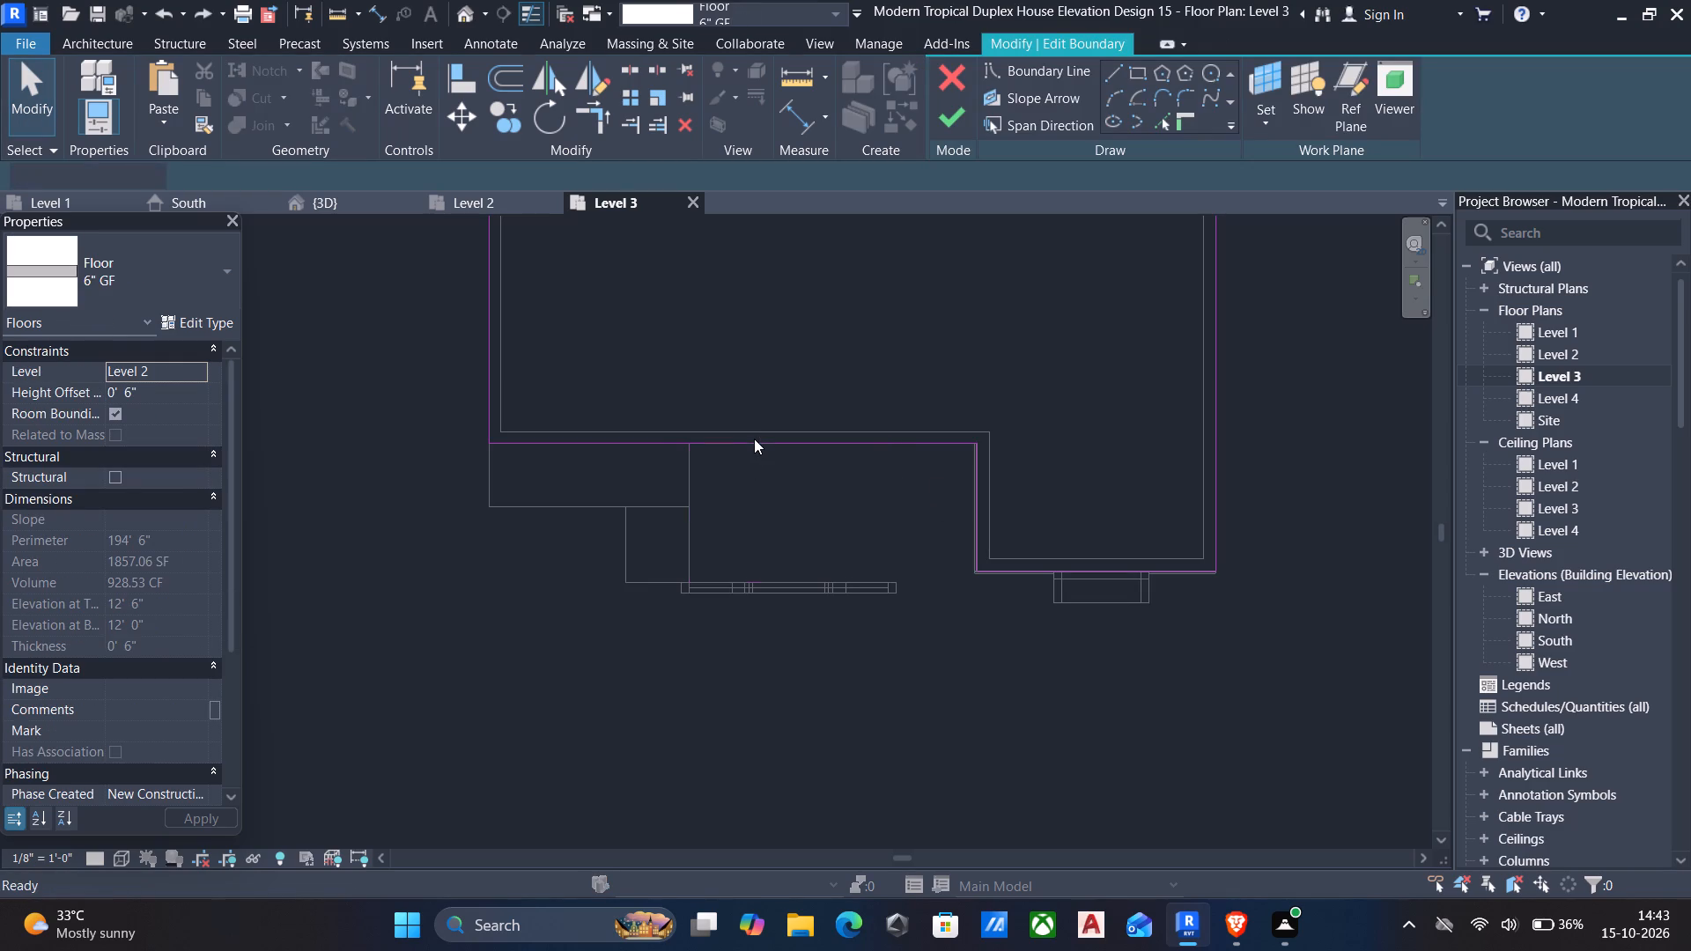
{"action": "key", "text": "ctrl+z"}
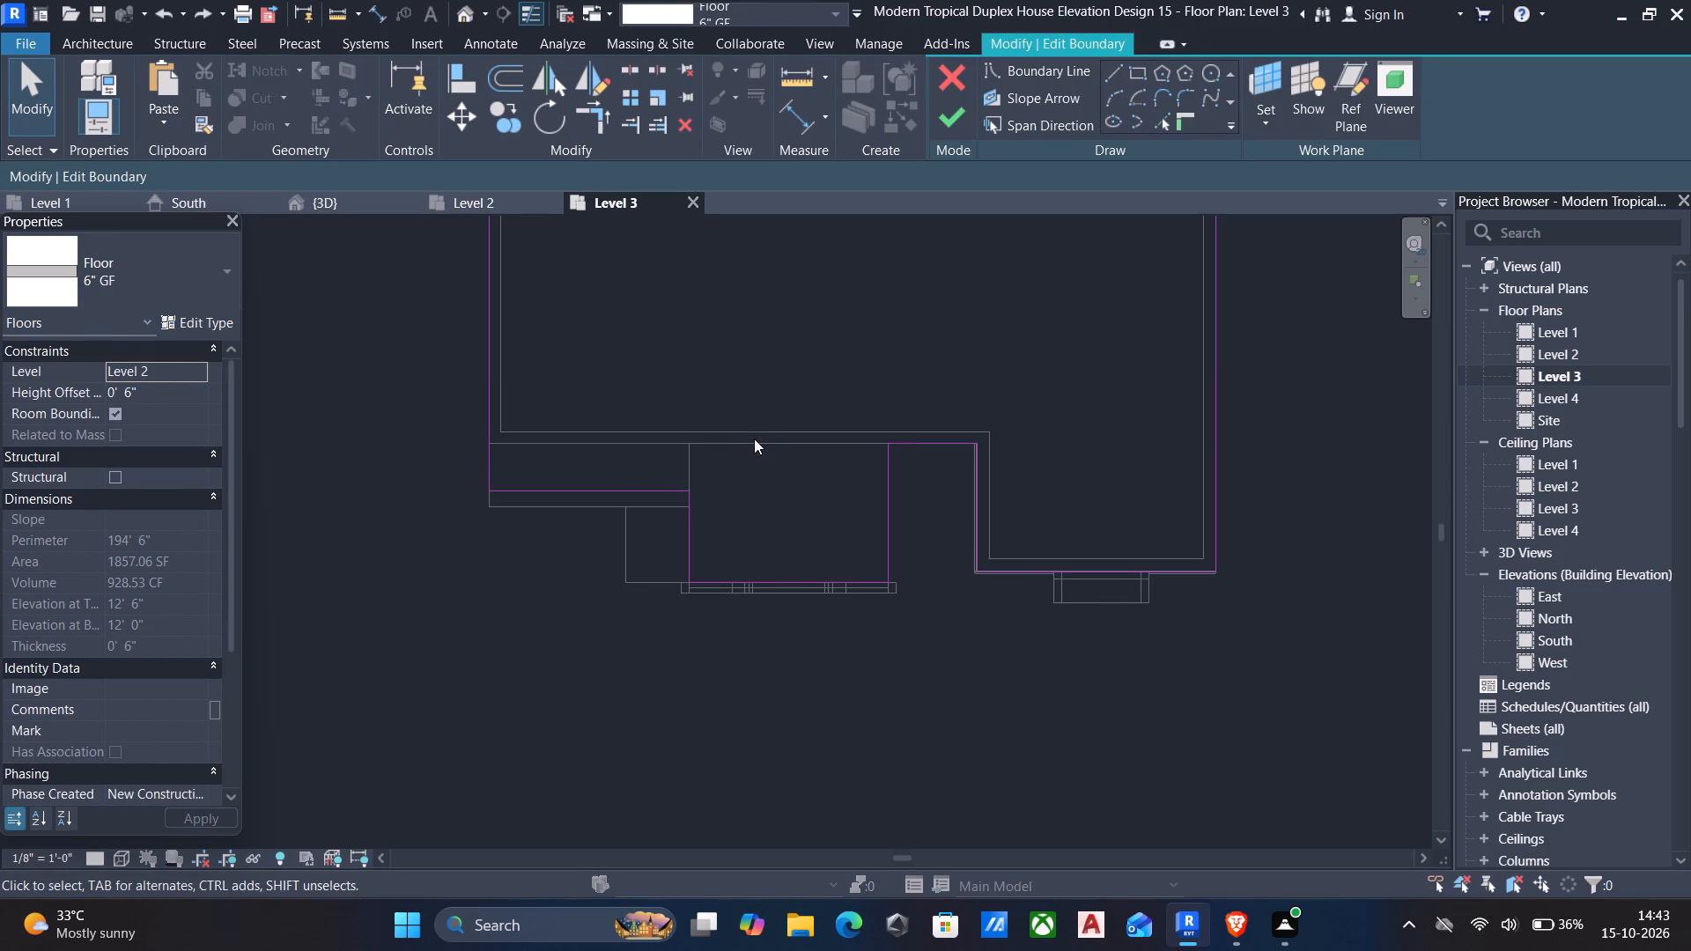
Align only the floor edge west of the entrance bay with the main wall's outer face, finish the boundary, and unjoin the conflicting elements.
{"action": "left_click", "coordinate": [604, 483]}
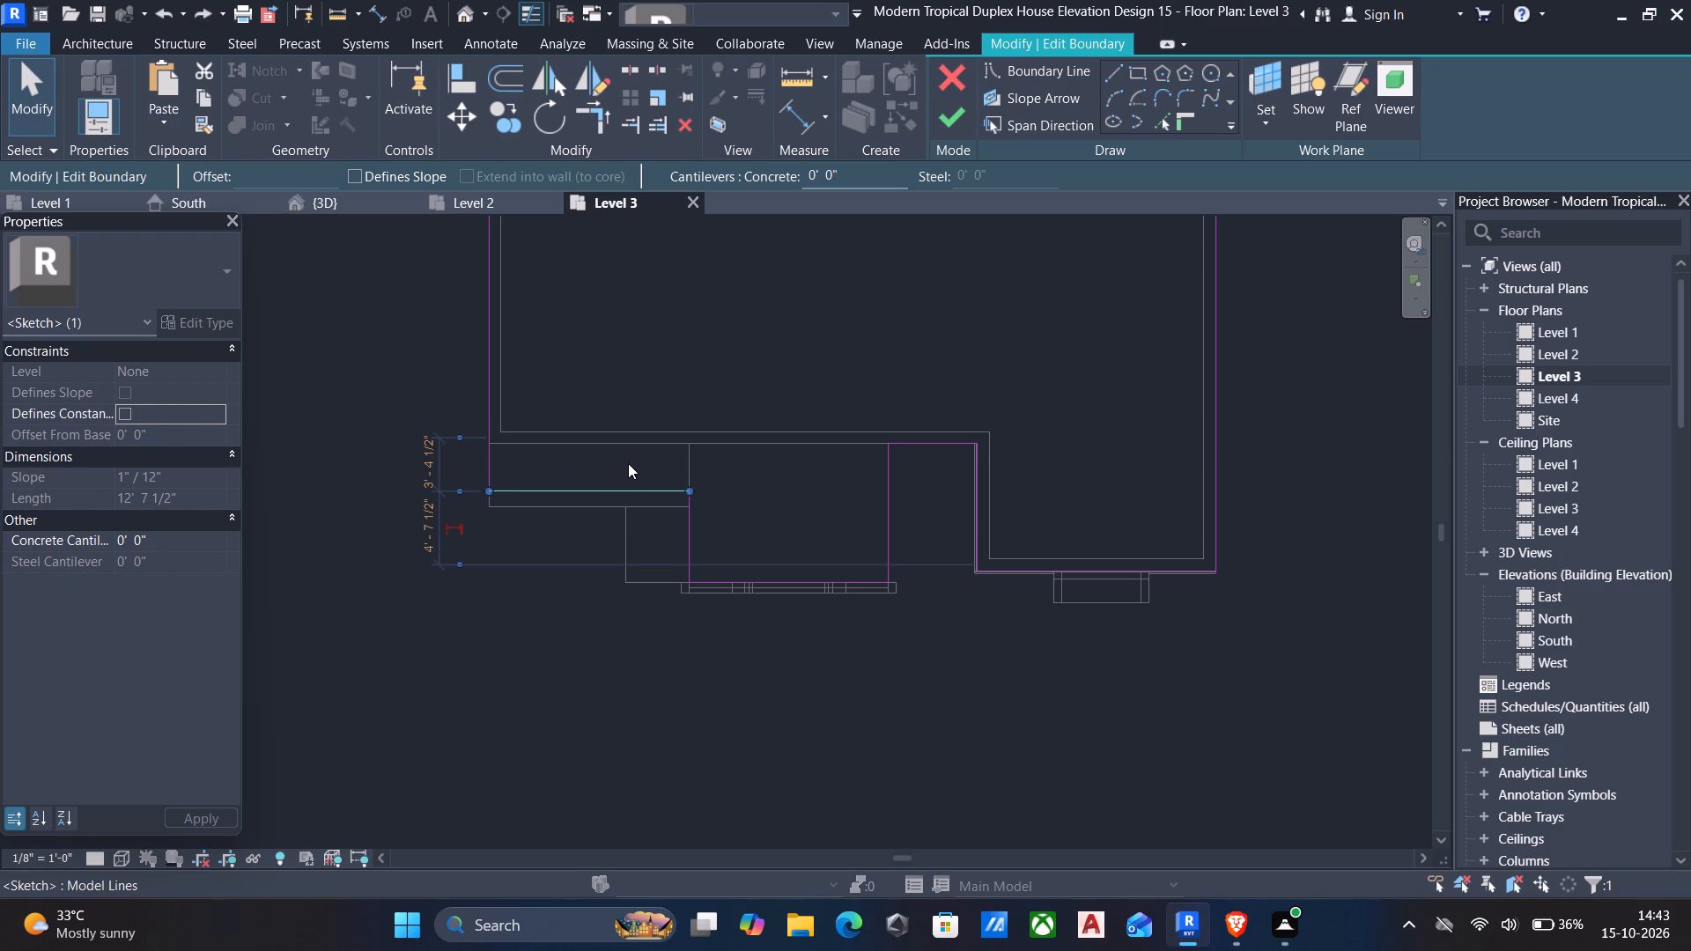
{"action": "type", "text": "al"}
{"action": "left_click", "coordinate": [624, 446]}
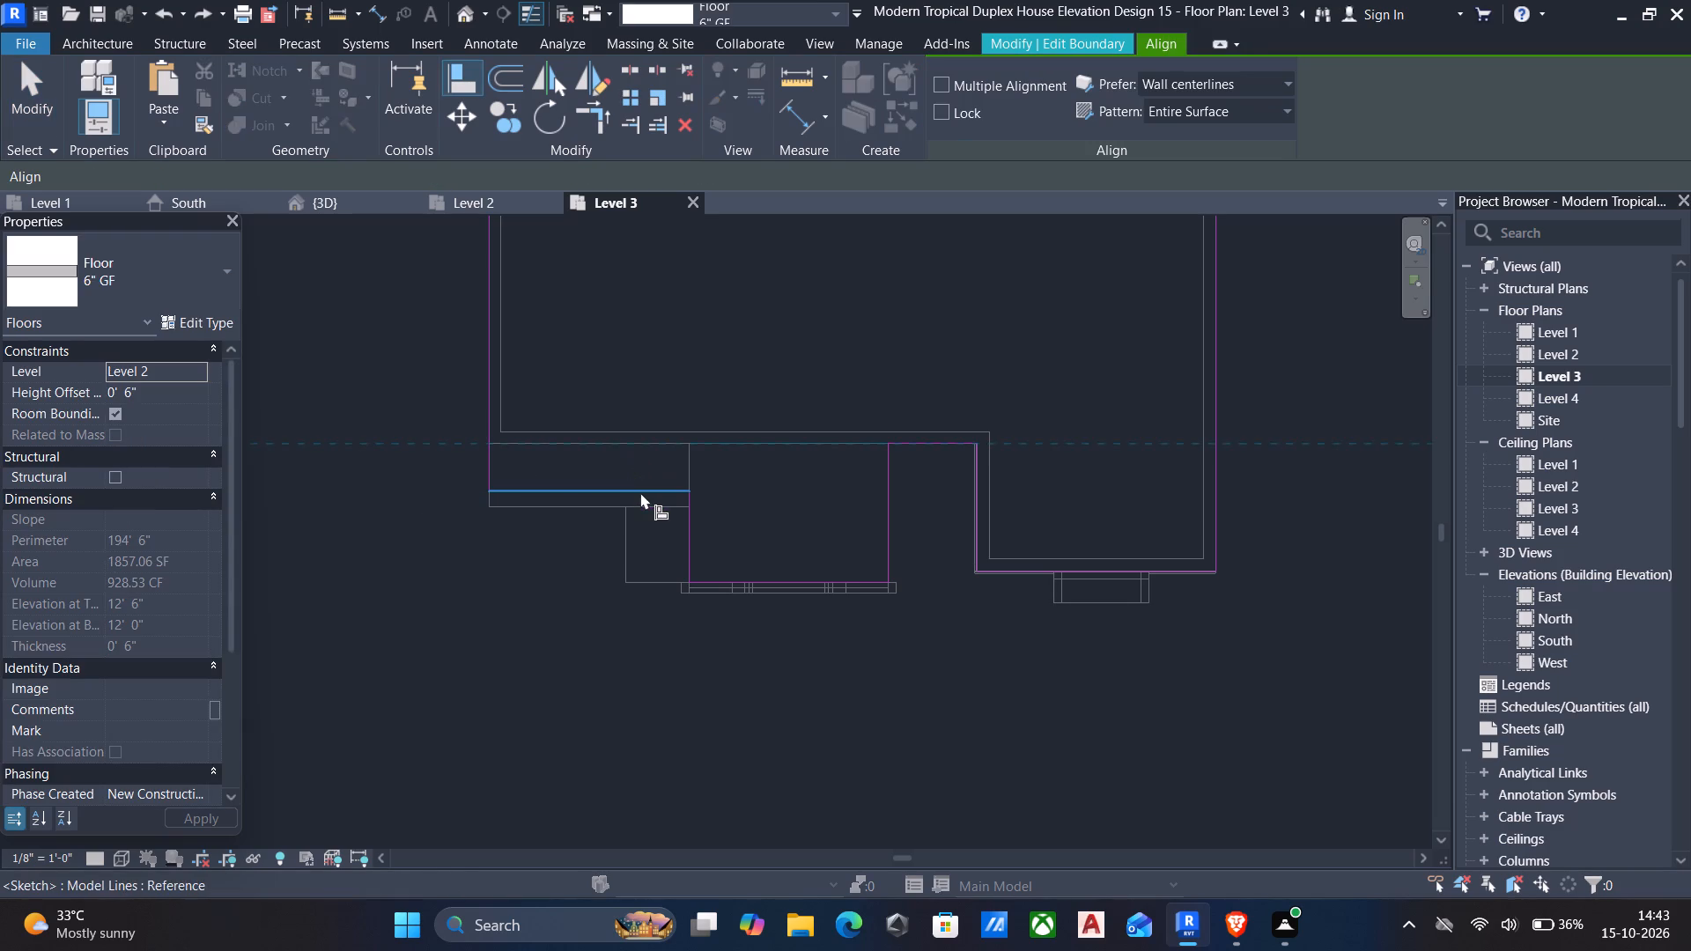
{"action": "left_click", "coordinate": [640, 492]}
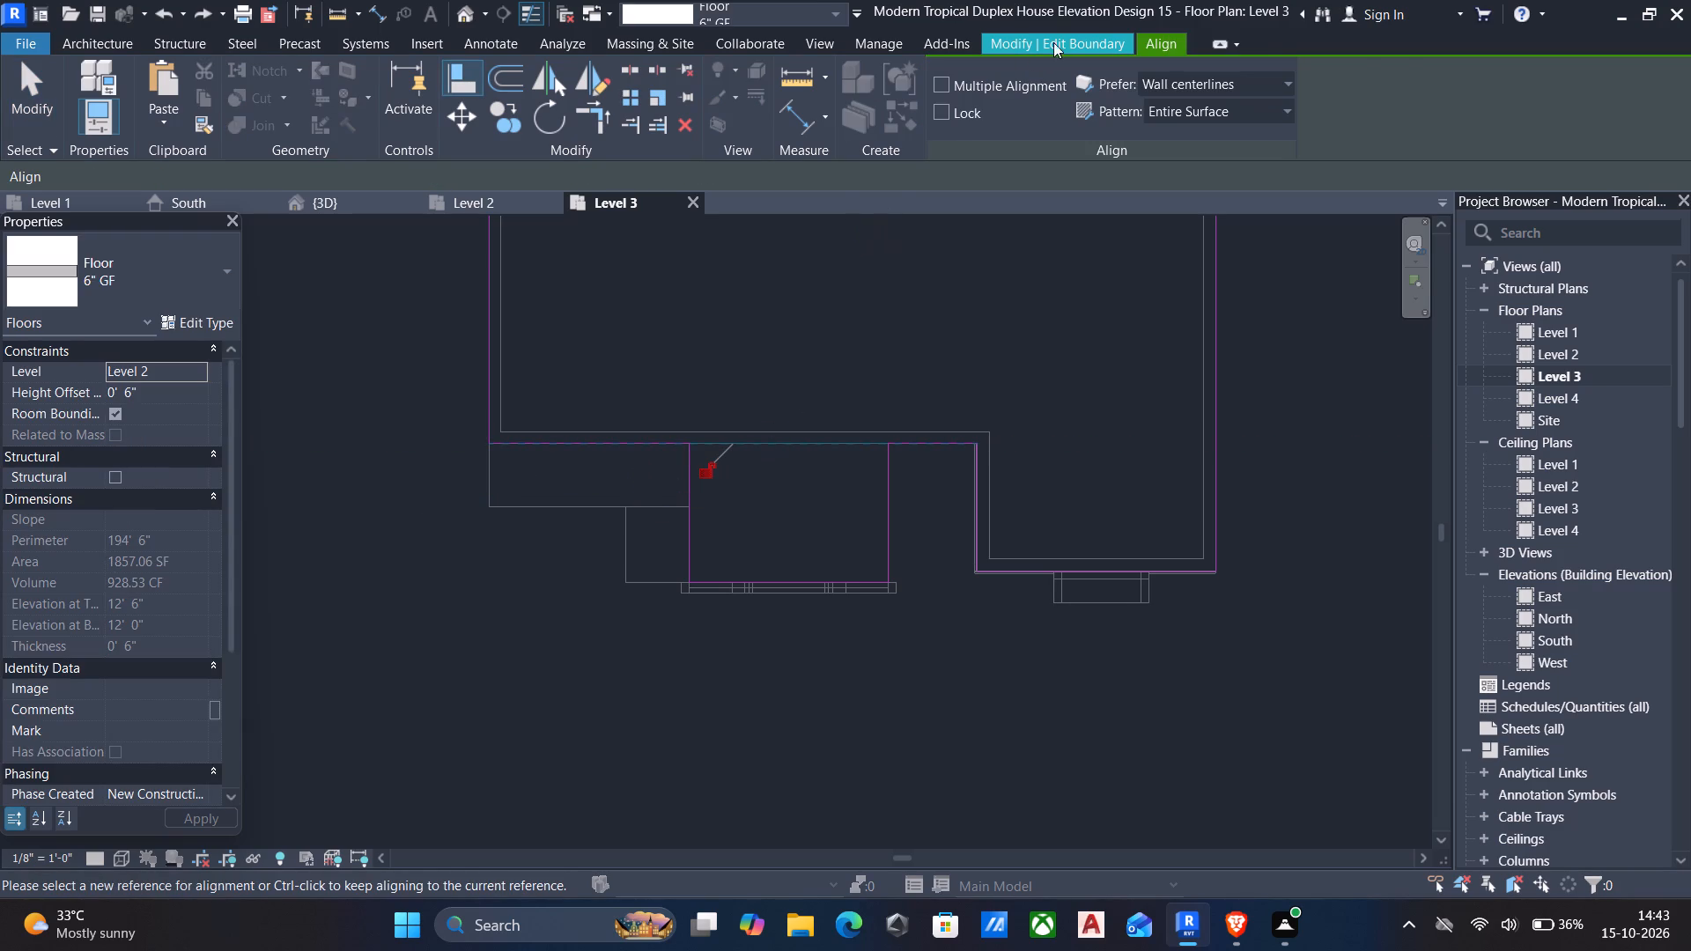
{"action": "left_click", "coordinate": [1074, 34]}
{"action": "left_click", "coordinate": [952, 126]}
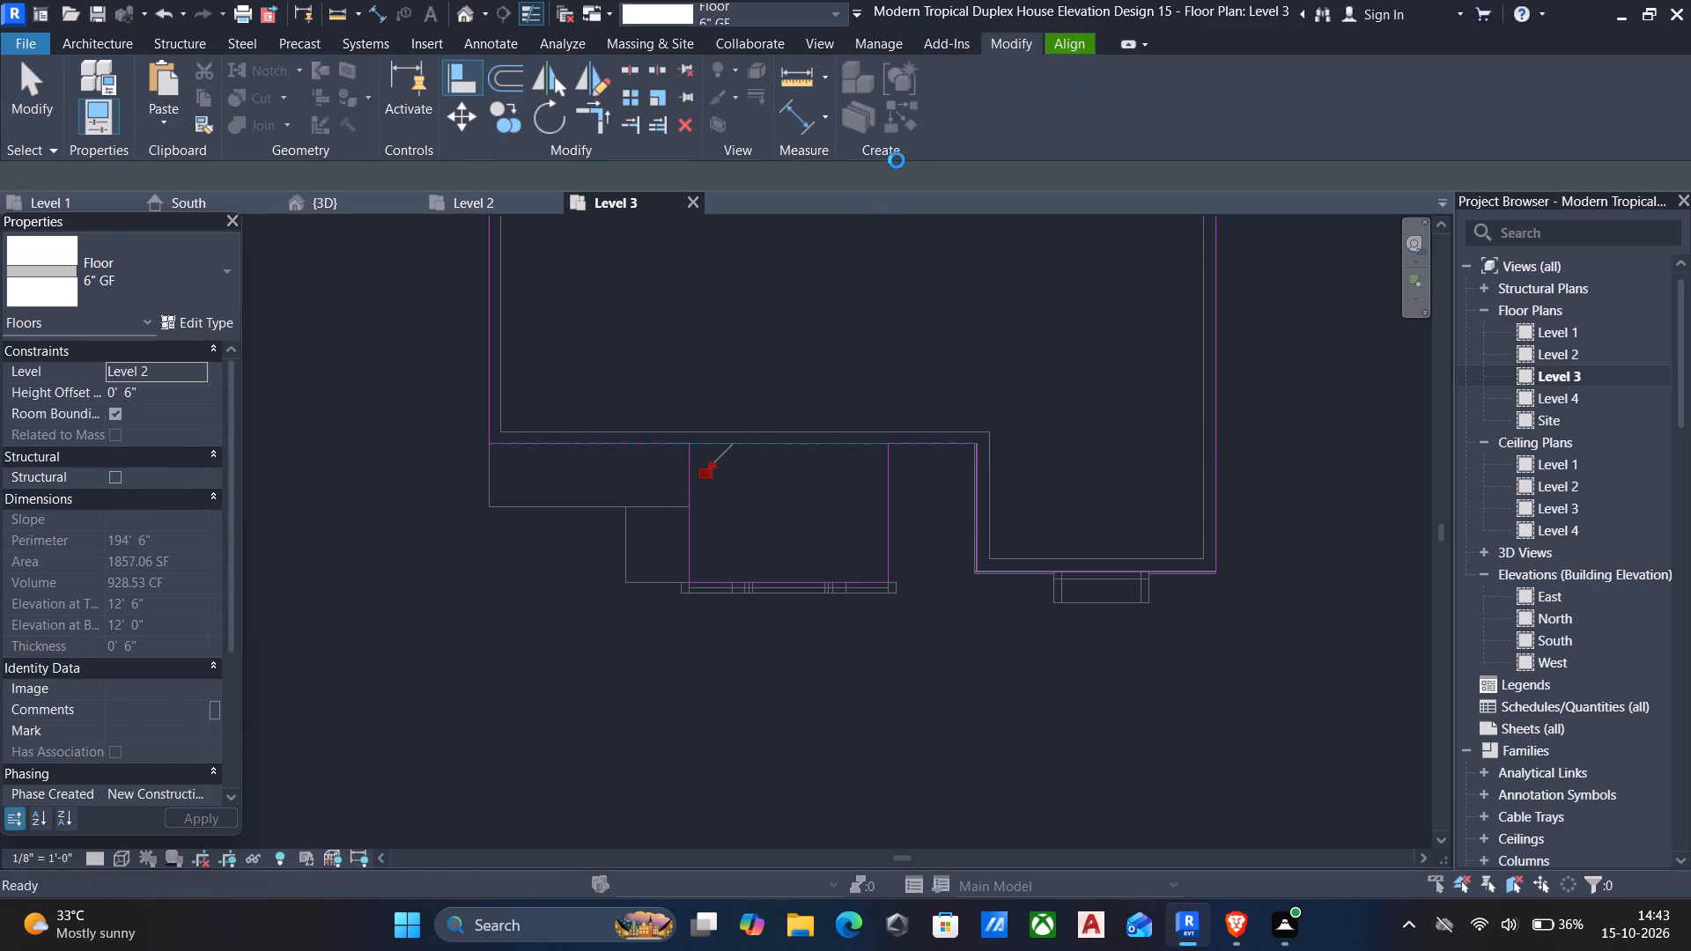
{"action": "left_click", "coordinate": [920, 469]}
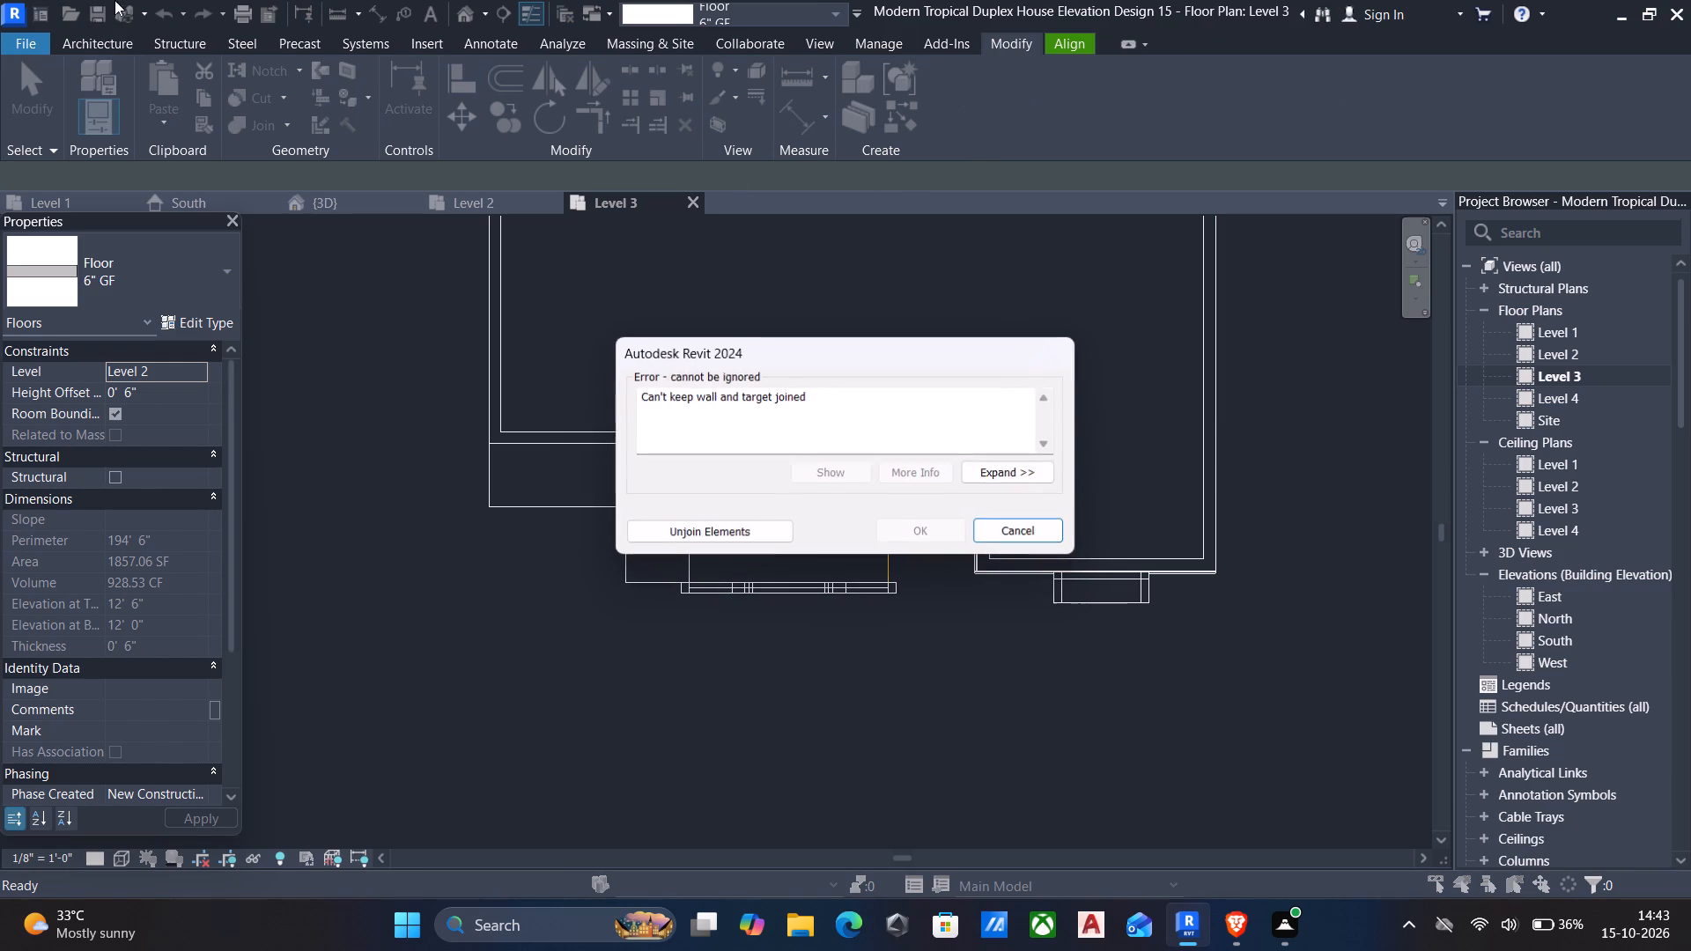
{"action": "left_click", "coordinate": [713, 535]}
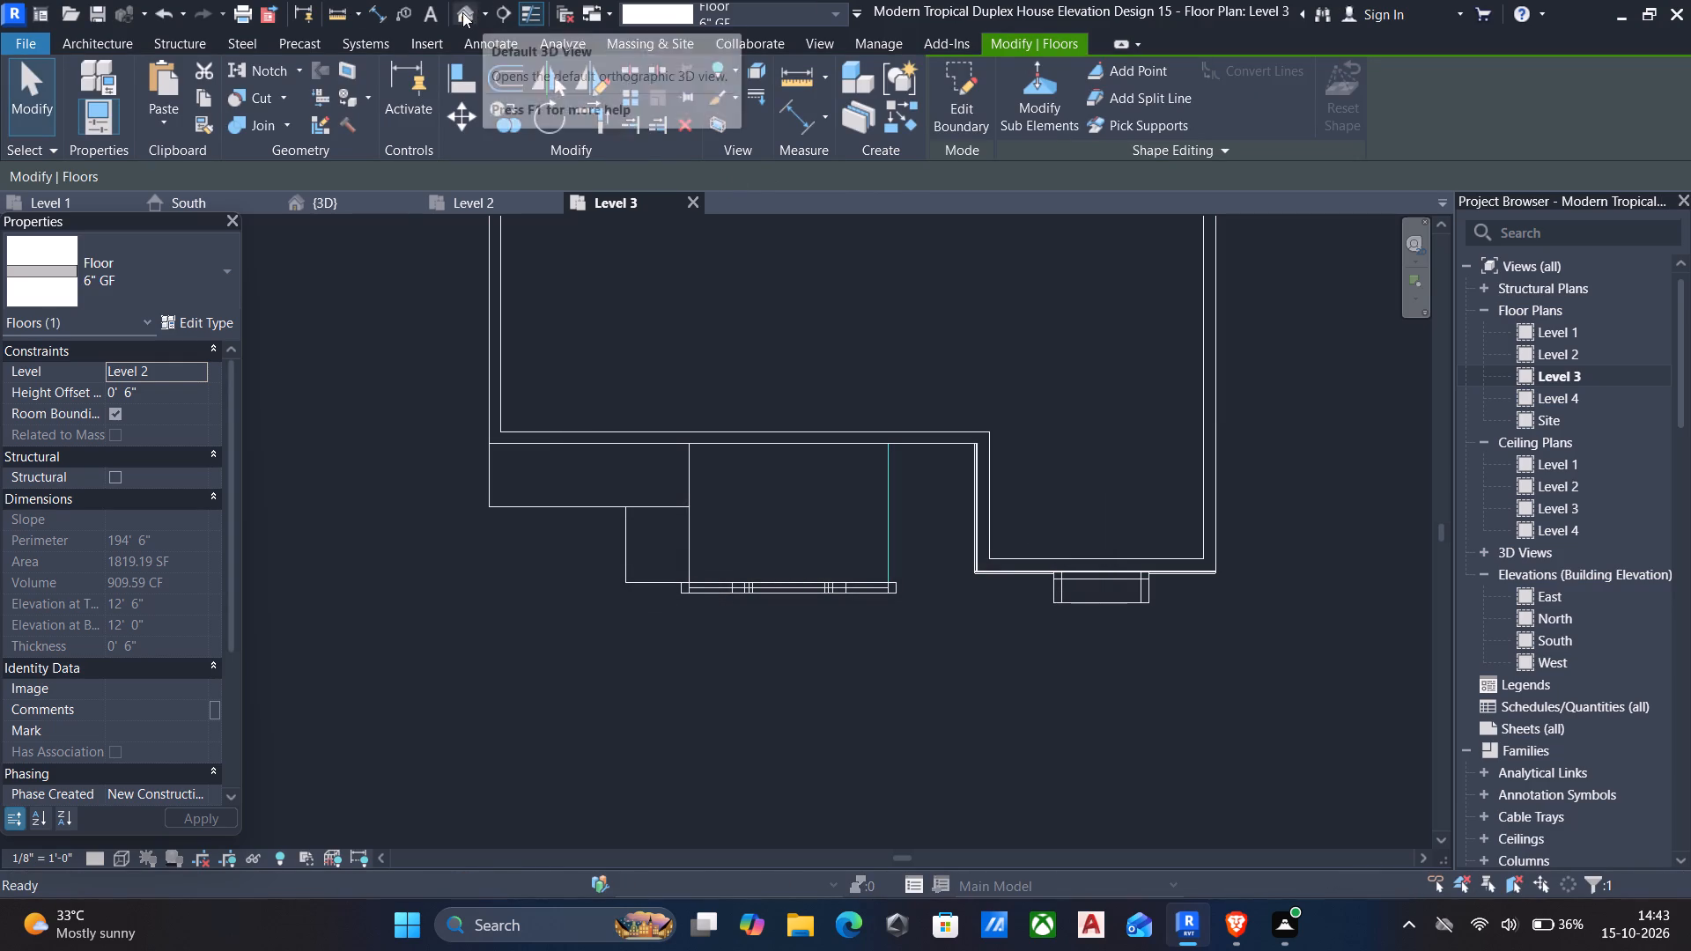
Examine the revised Level 2 floor around the arched entrance, canopy and front facade in 3D.
{"action": "left_click", "coordinate": [458, 12]}
{"action": "scroll", "coordinate": [1068, 557], "scroll_direction": "up", "scroll_amount": 5}
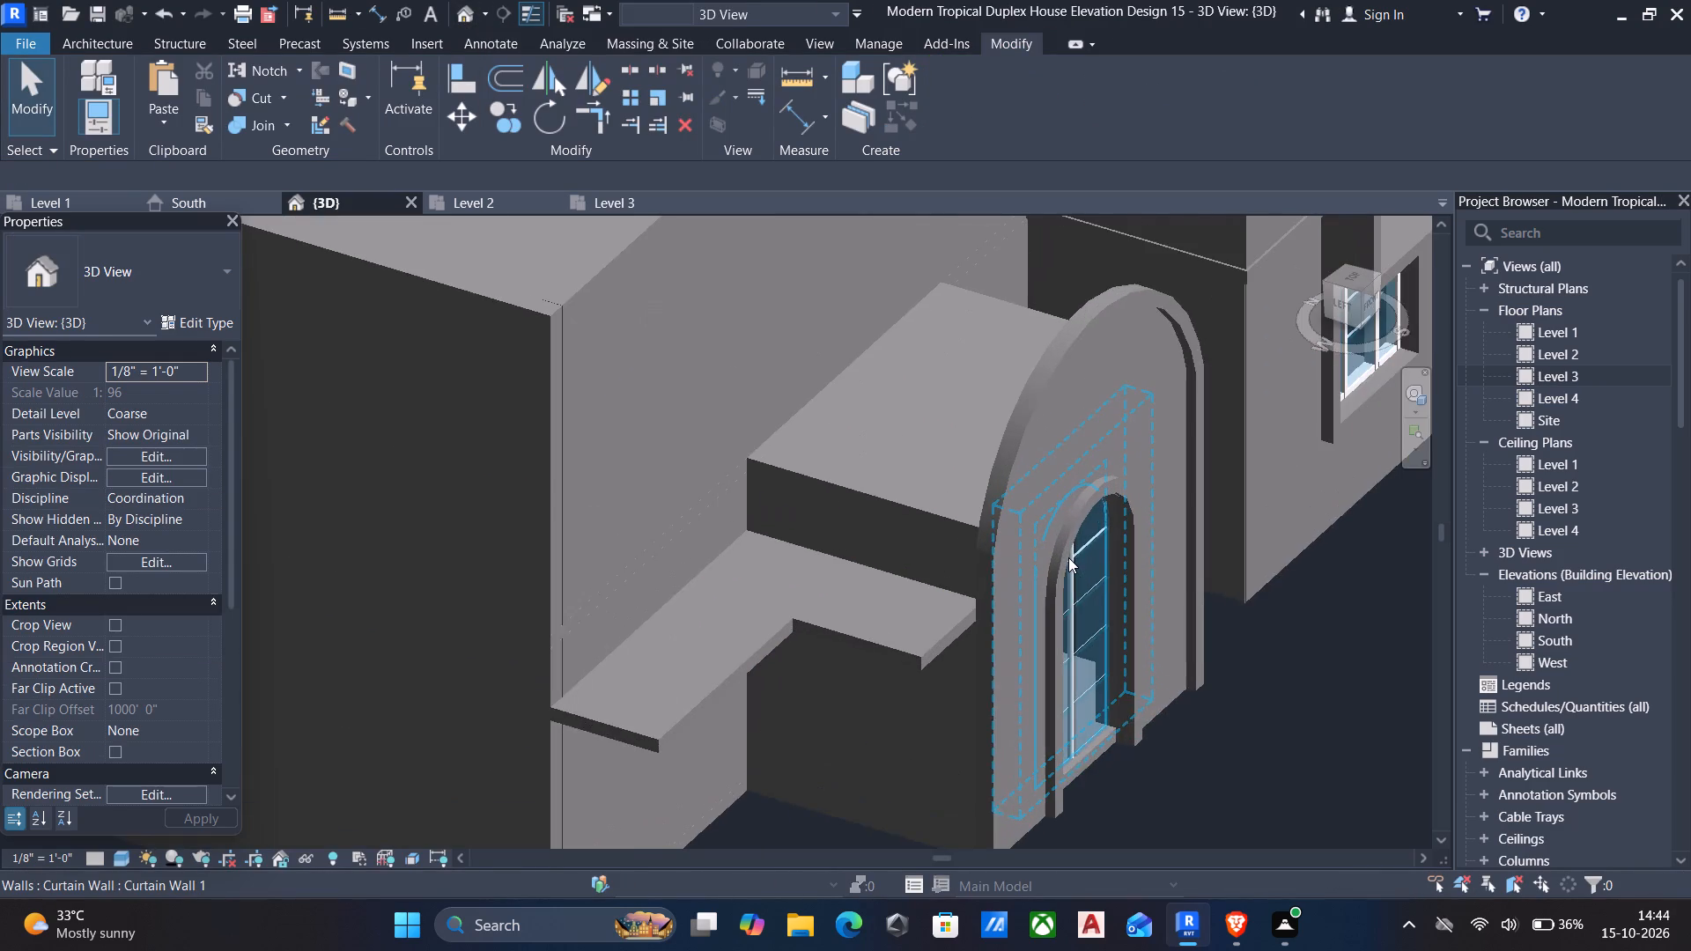
{"action": "middle_click_drag", "start_coordinate": [1067, 557], "coordinate": [850, 490], "text": "shift"}
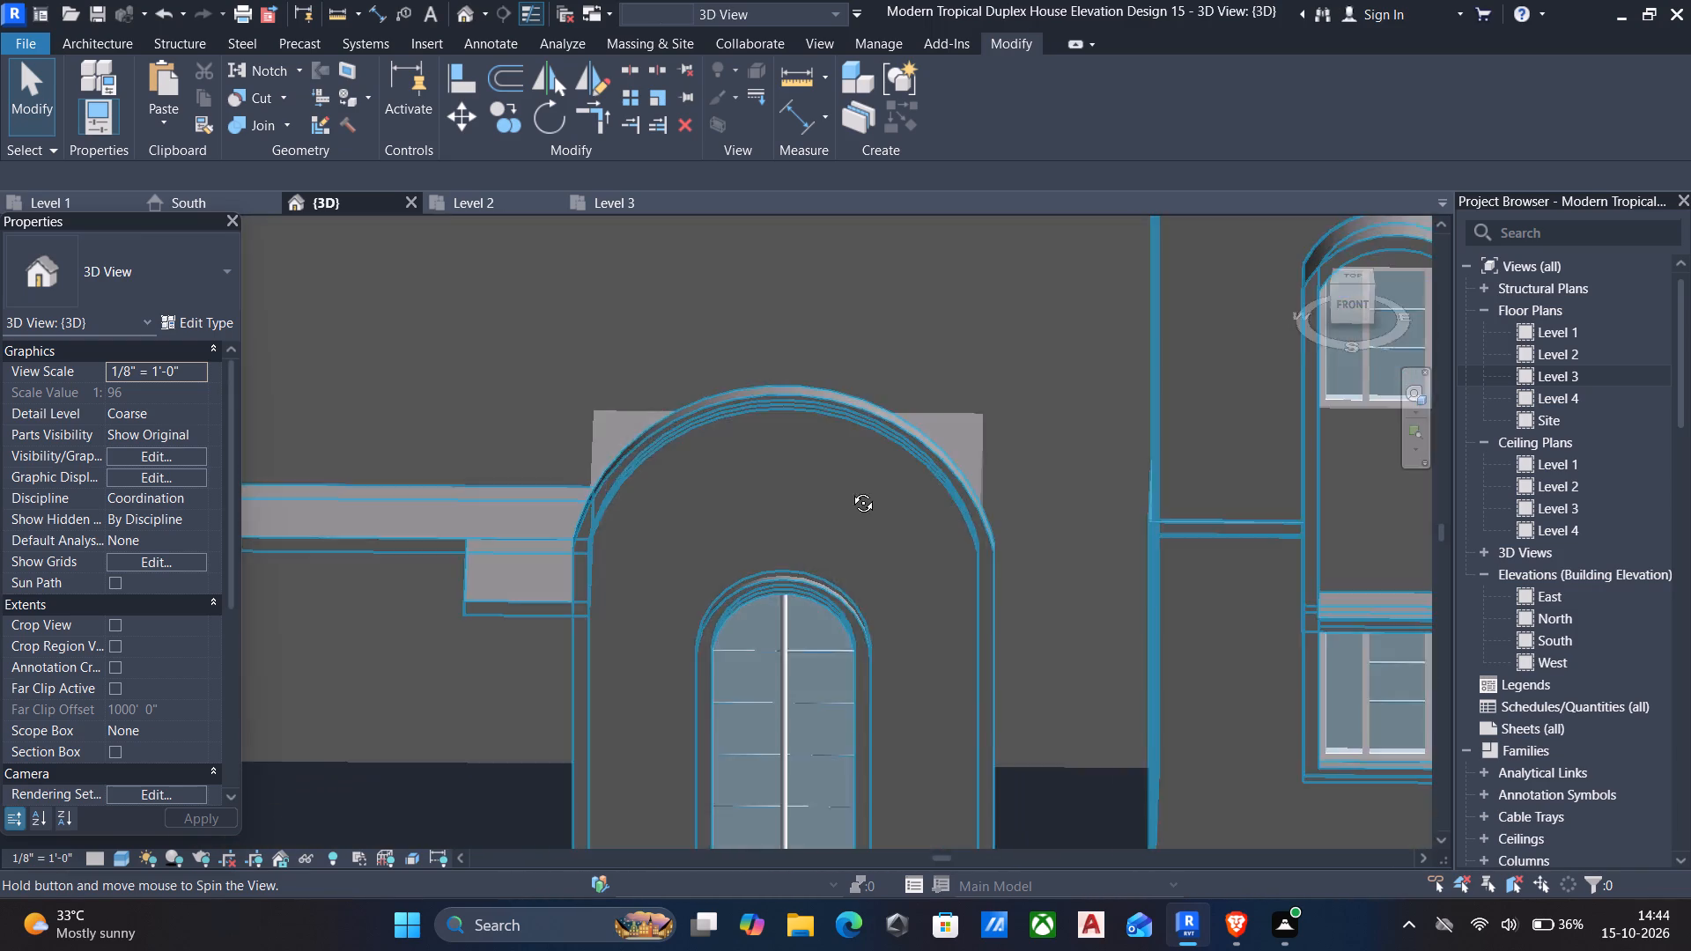
{"action": "middle_click_drag", "start_coordinate": [850, 490], "coordinate": [959, 442], "text": "shift"}
{"action": "scroll", "coordinate": [959, 446], "scroll_direction": "down", "scroll_amount": 4}
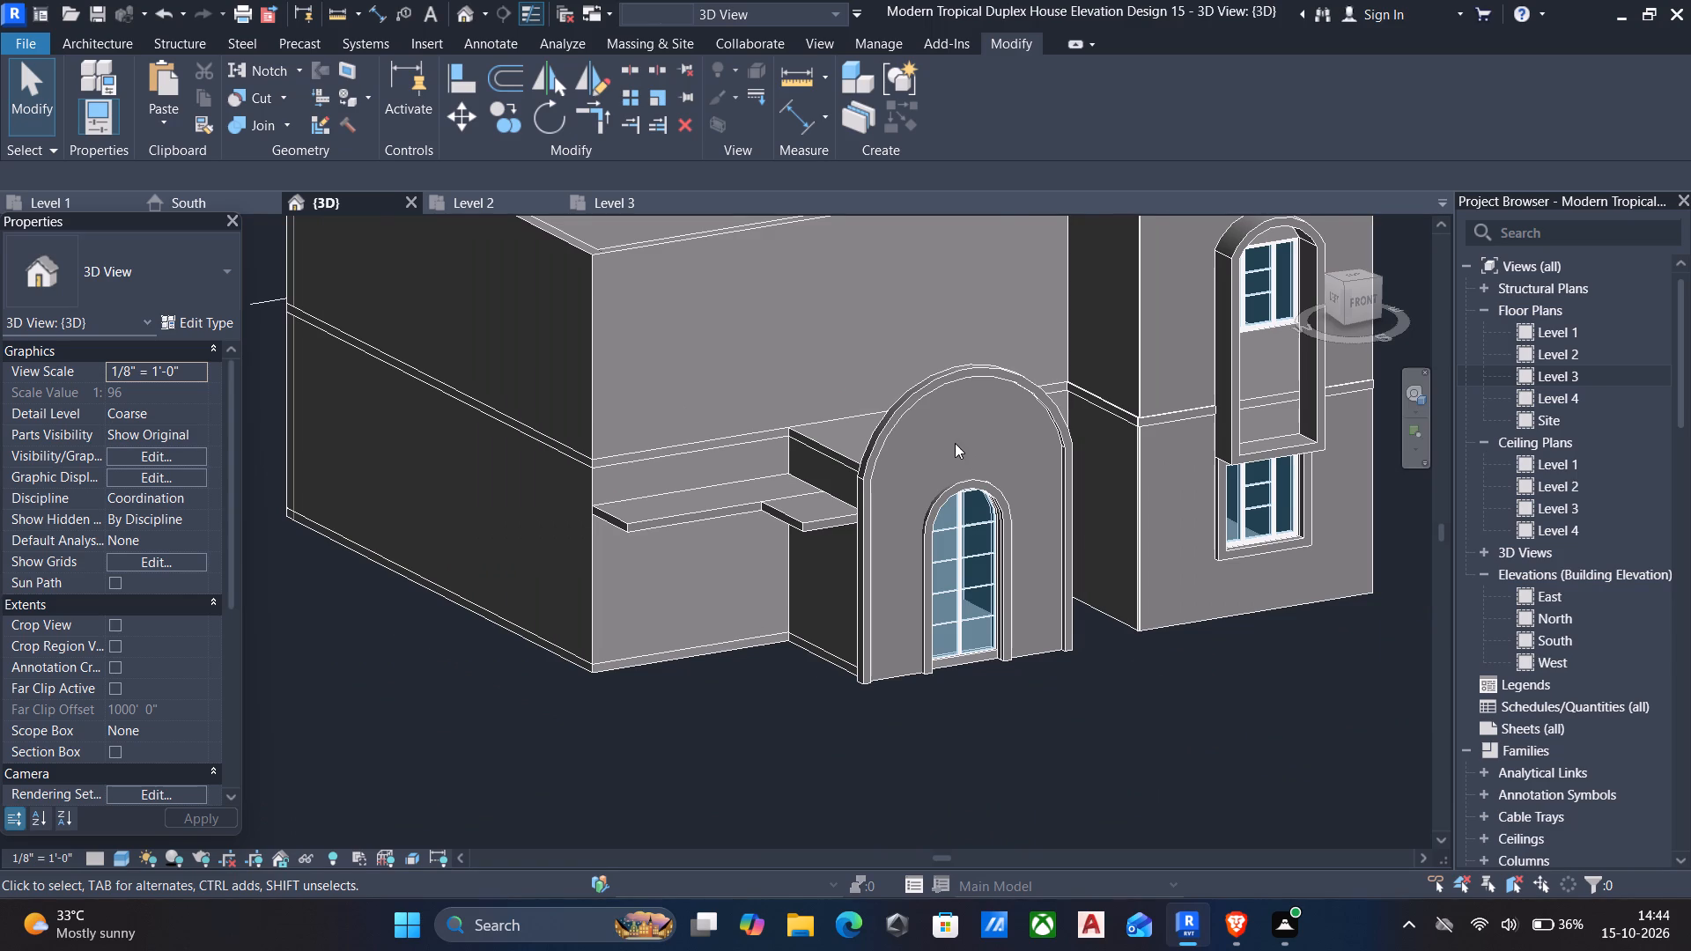
{"action": "scroll", "coordinate": [959, 449], "scroll_direction": "down", "scroll_amount": 1}
{"action": "middle_click_drag", "start_coordinate": [809, 457], "coordinate": [881, 591]}
{"action": "middle_click_drag", "start_coordinate": [1186, 566], "coordinate": [1164, 572]}
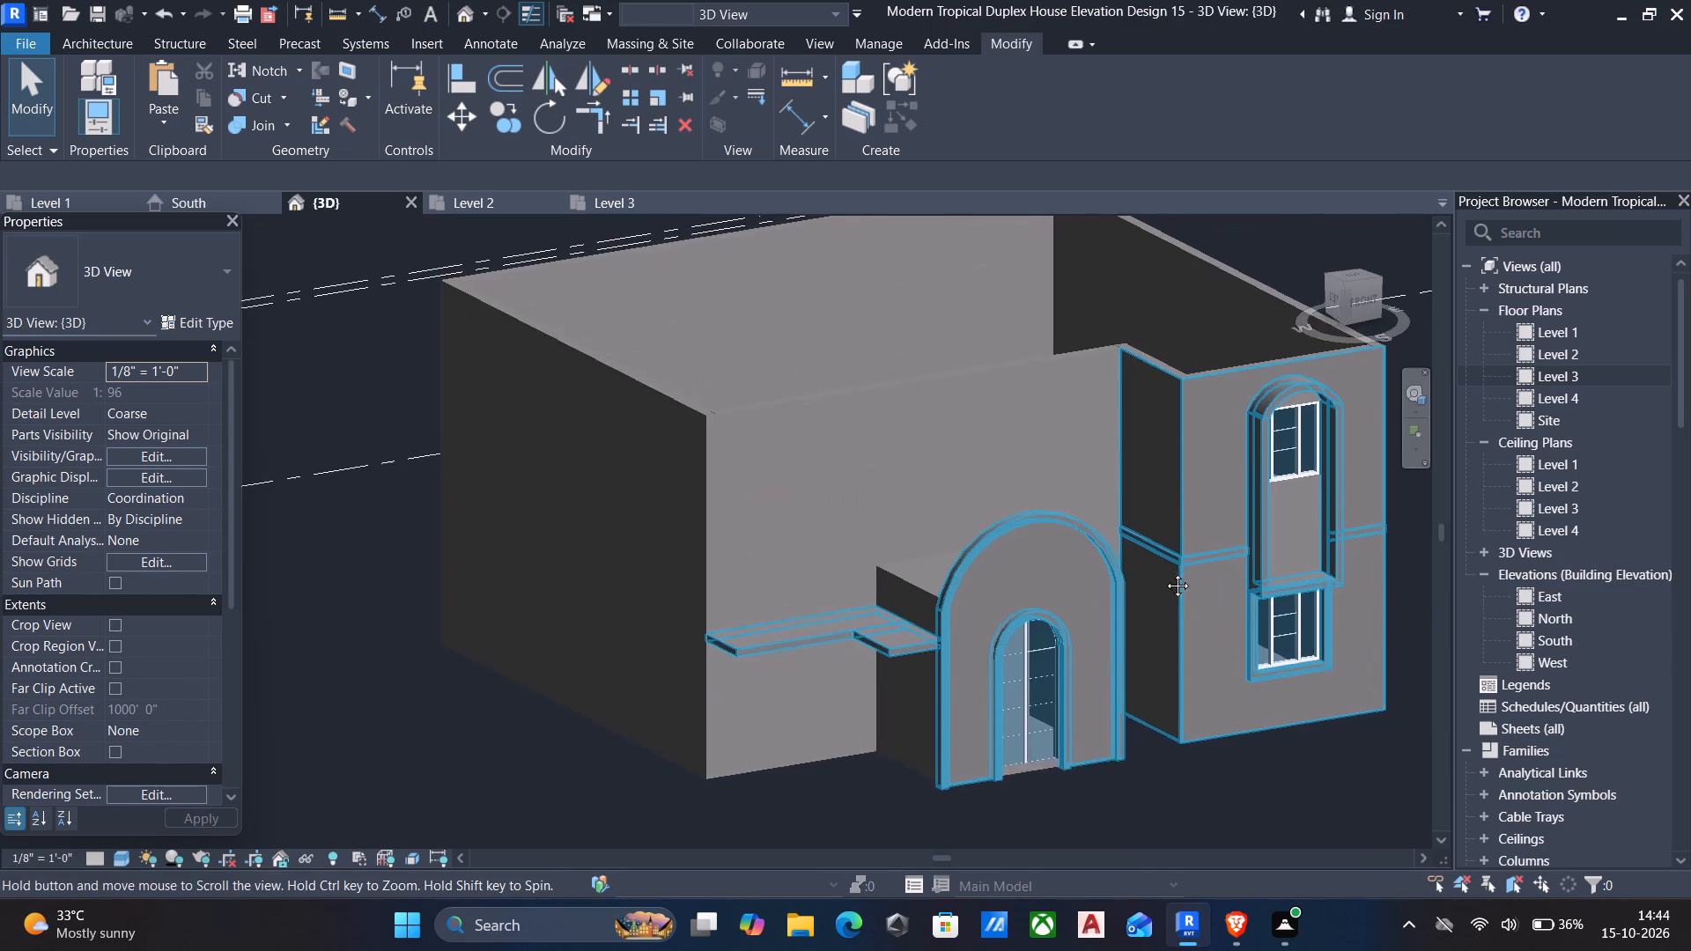
{"action": "middle_click_drag", "start_coordinate": [1164, 572], "coordinate": [1024, 619]}
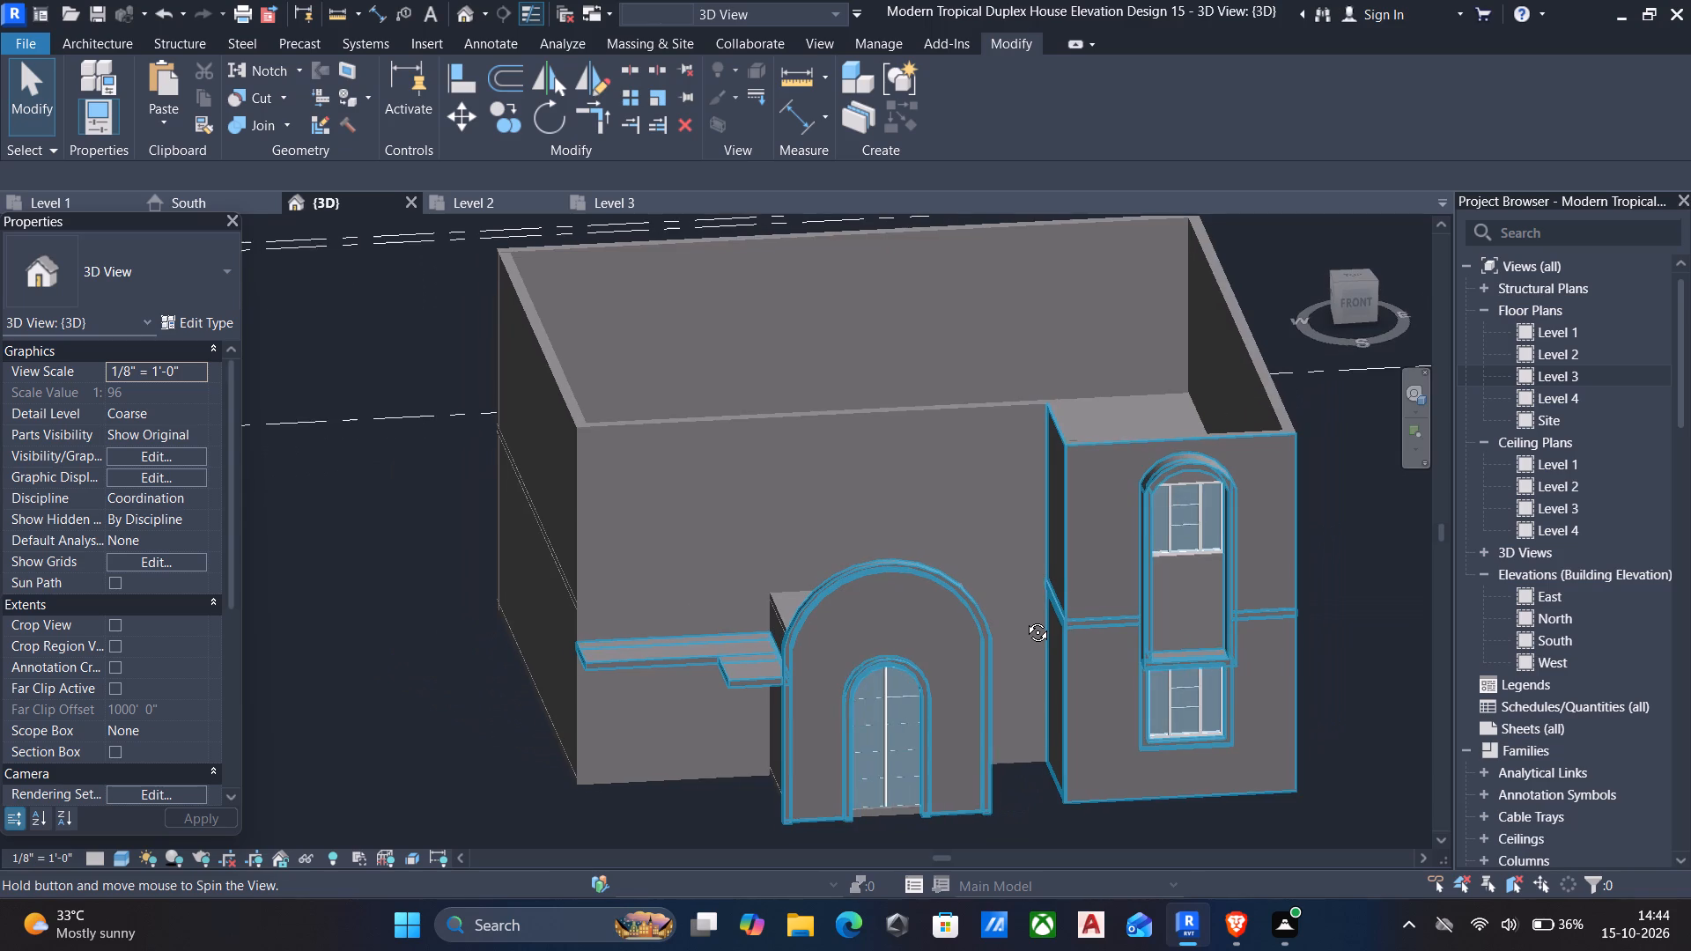
{"action": "middle_click_drag", "start_coordinate": [1024, 619], "coordinate": [1107, 588]}
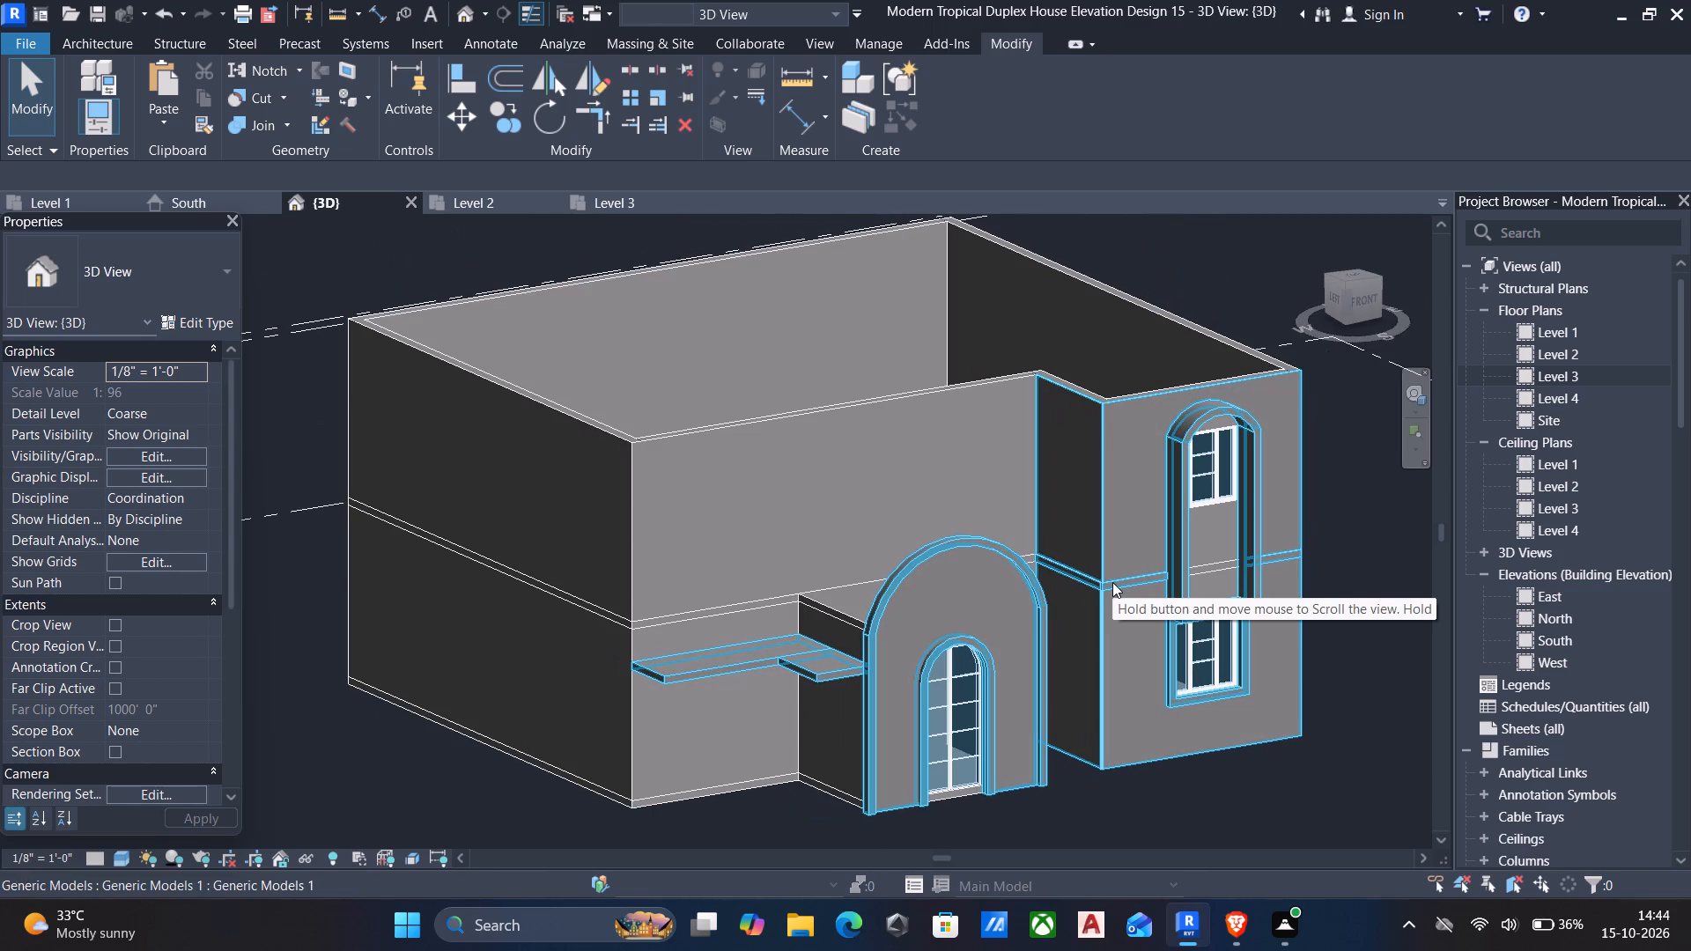
{"action": "middle_click_drag", "start_coordinate": [1035, 561], "coordinate": [955, 392]}
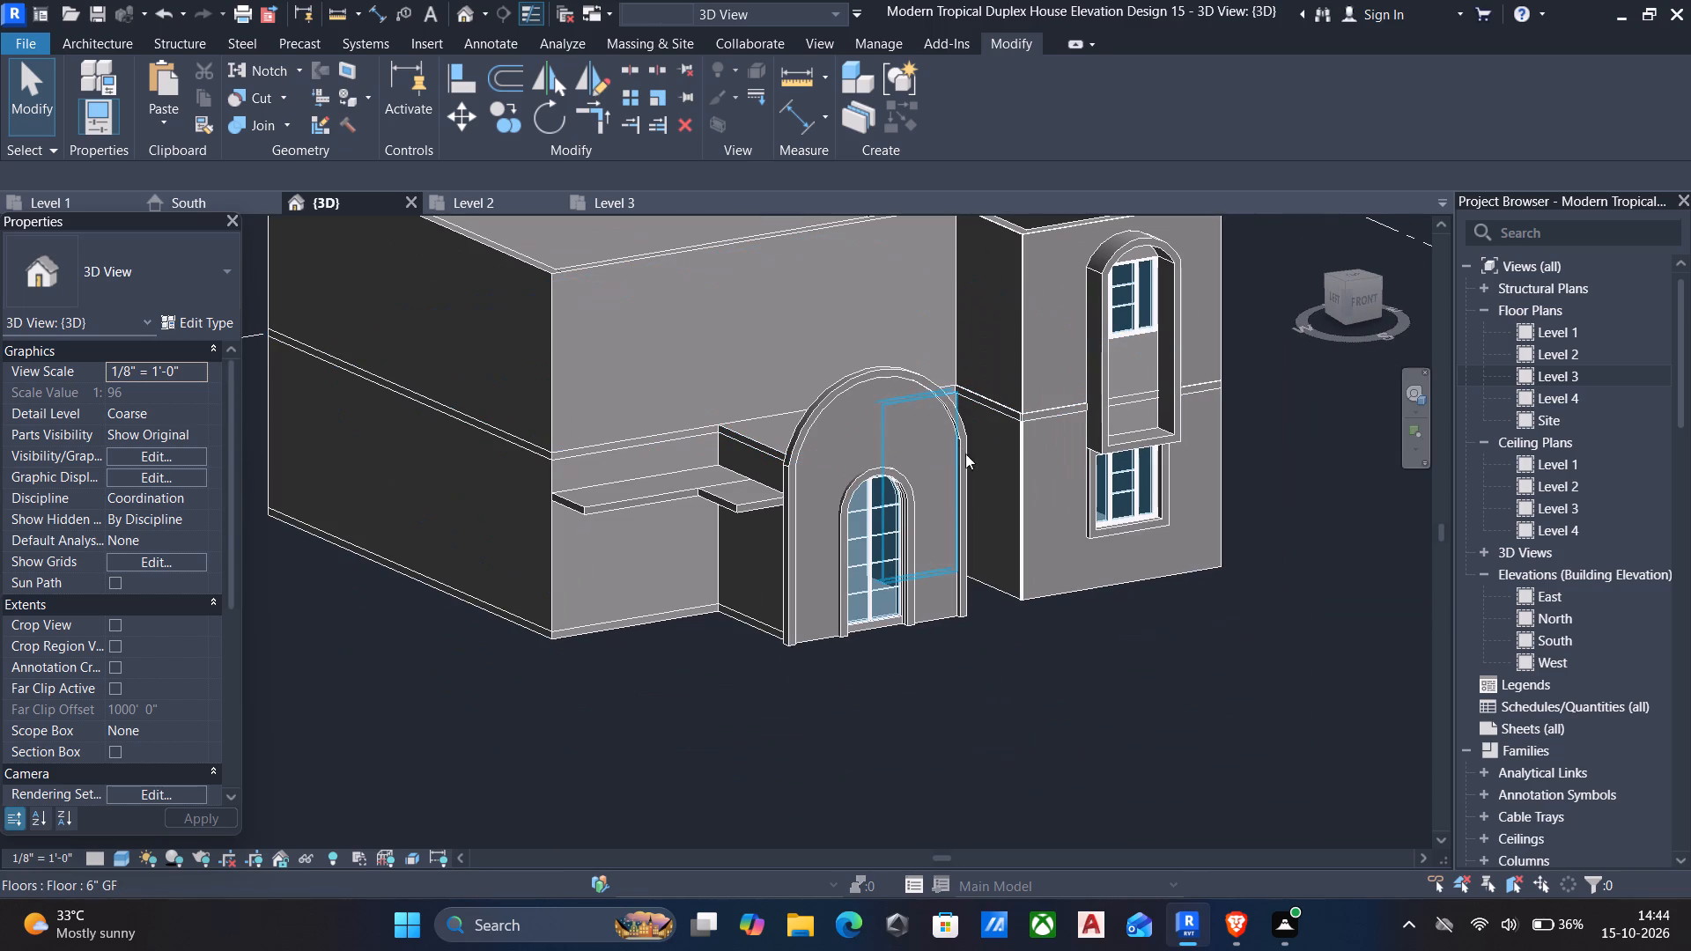
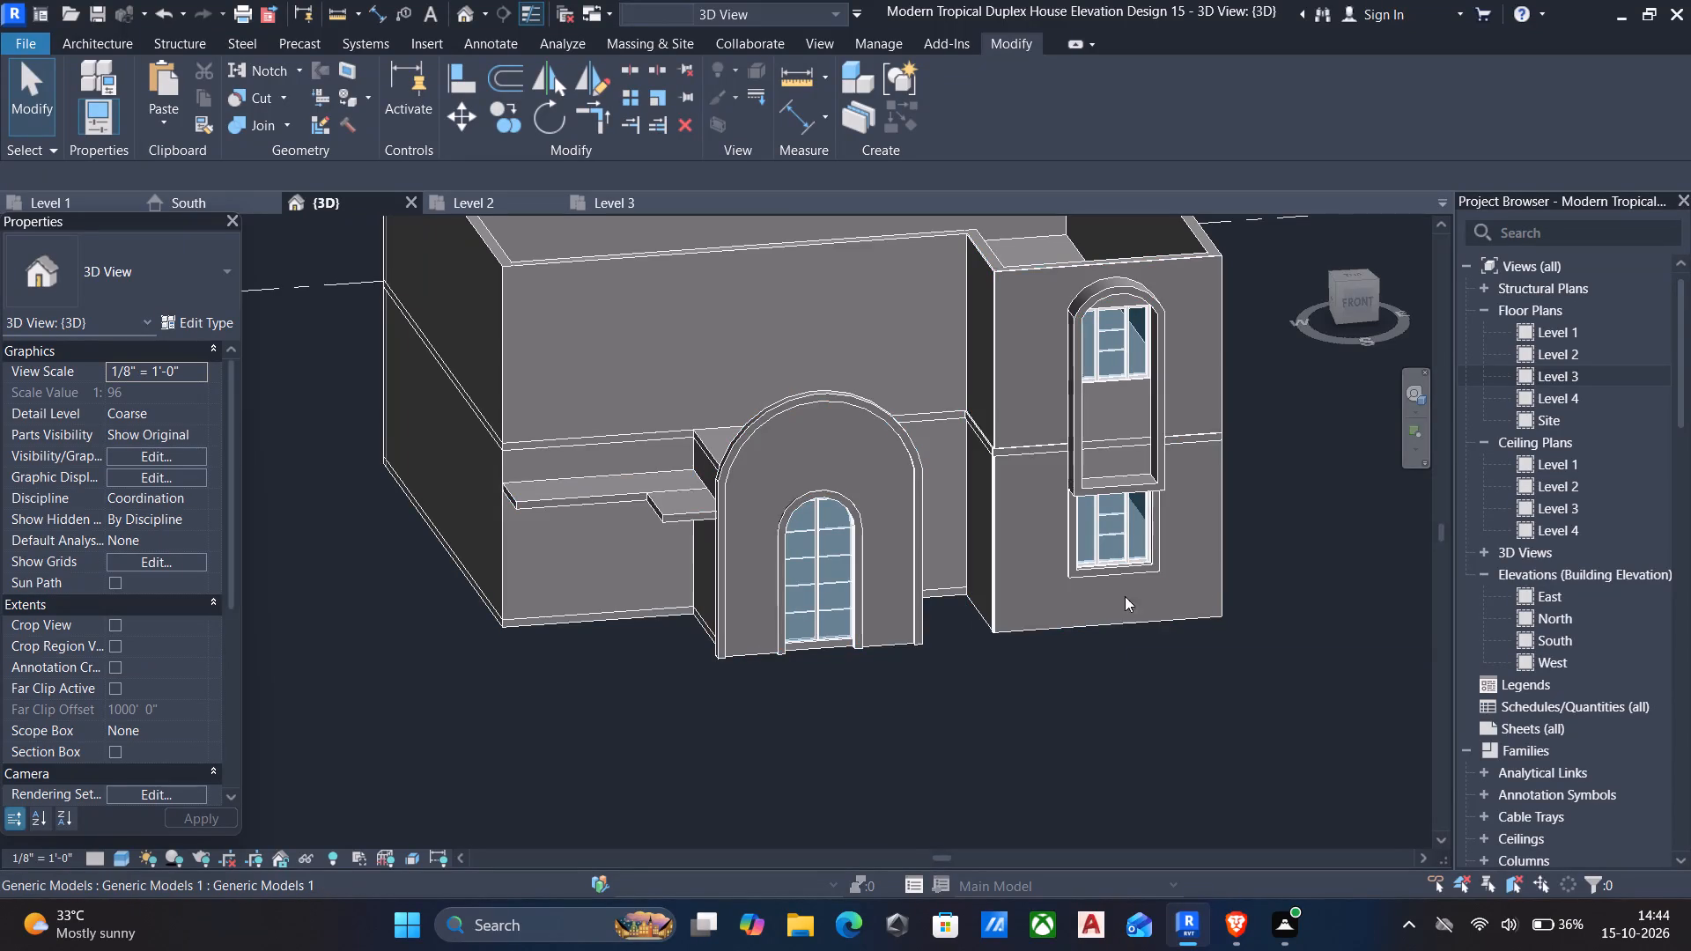
Examine the whole building in 3D from the front and both sides, including the entrance, canopy slabs and window bay.
{"action": "middle_click_drag", "start_coordinate": [1238, 578], "coordinate": [1215, 584], "text": "shift"}
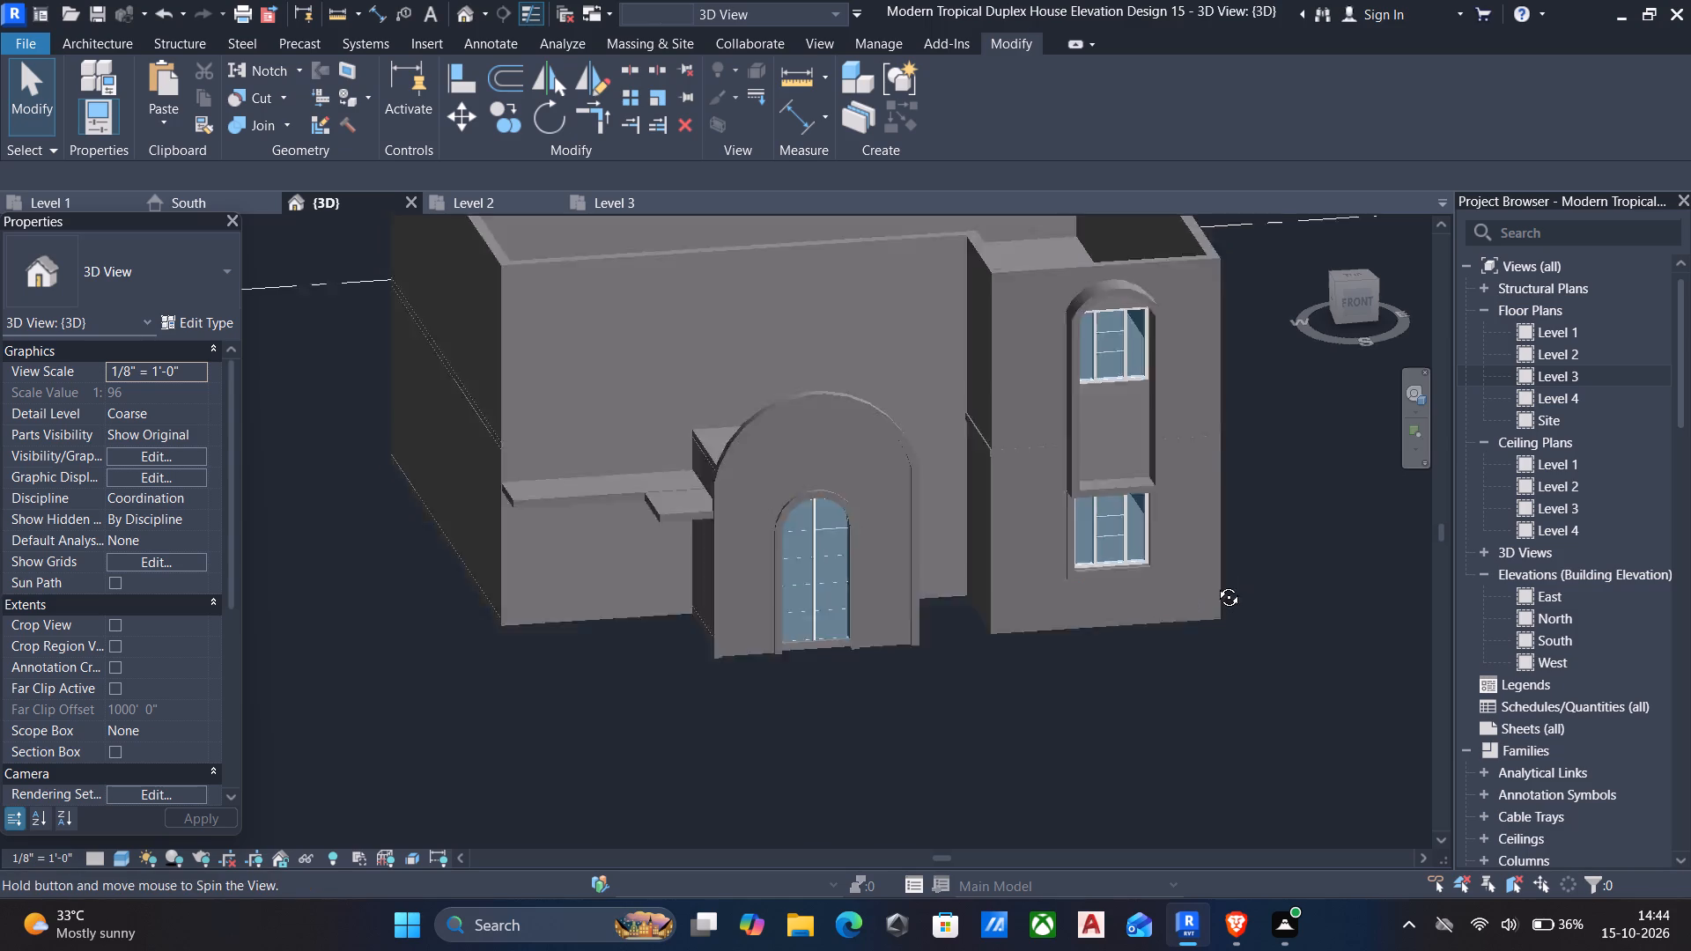
{"action": "middle_click_drag", "start_coordinate": [1215, 584], "coordinate": [1347, 526], "text": "shift"}
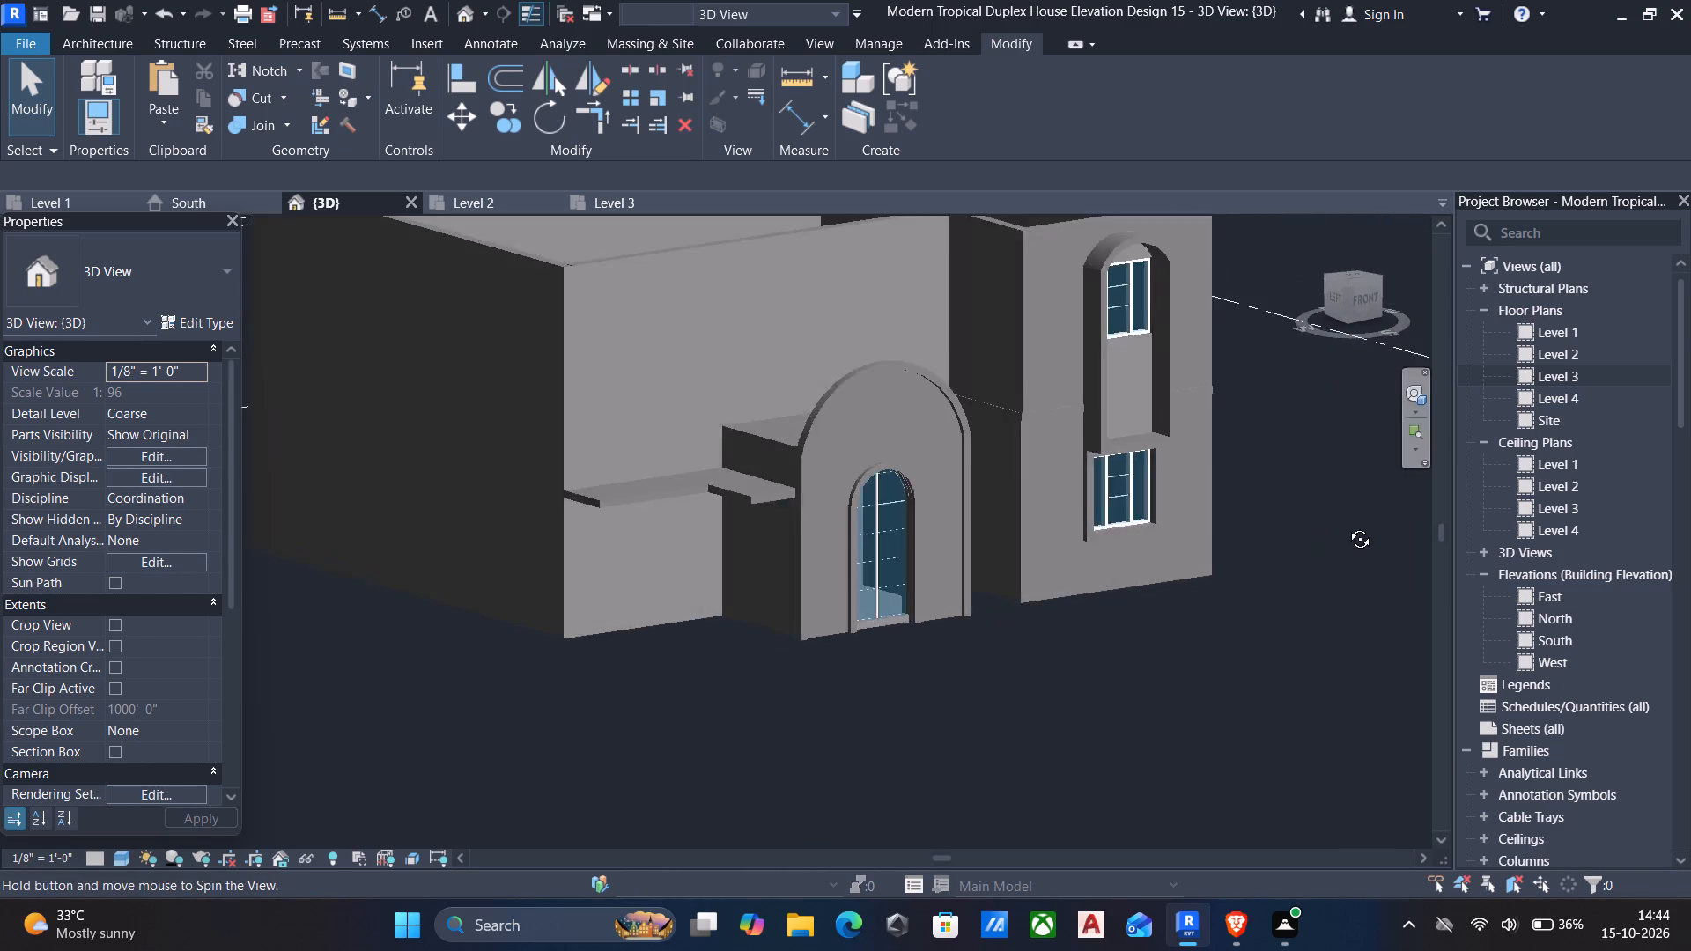
{"action": "middle_click_drag", "start_coordinate": [1347, 526], "coordinate": [1251, 652], "text": "shift"}
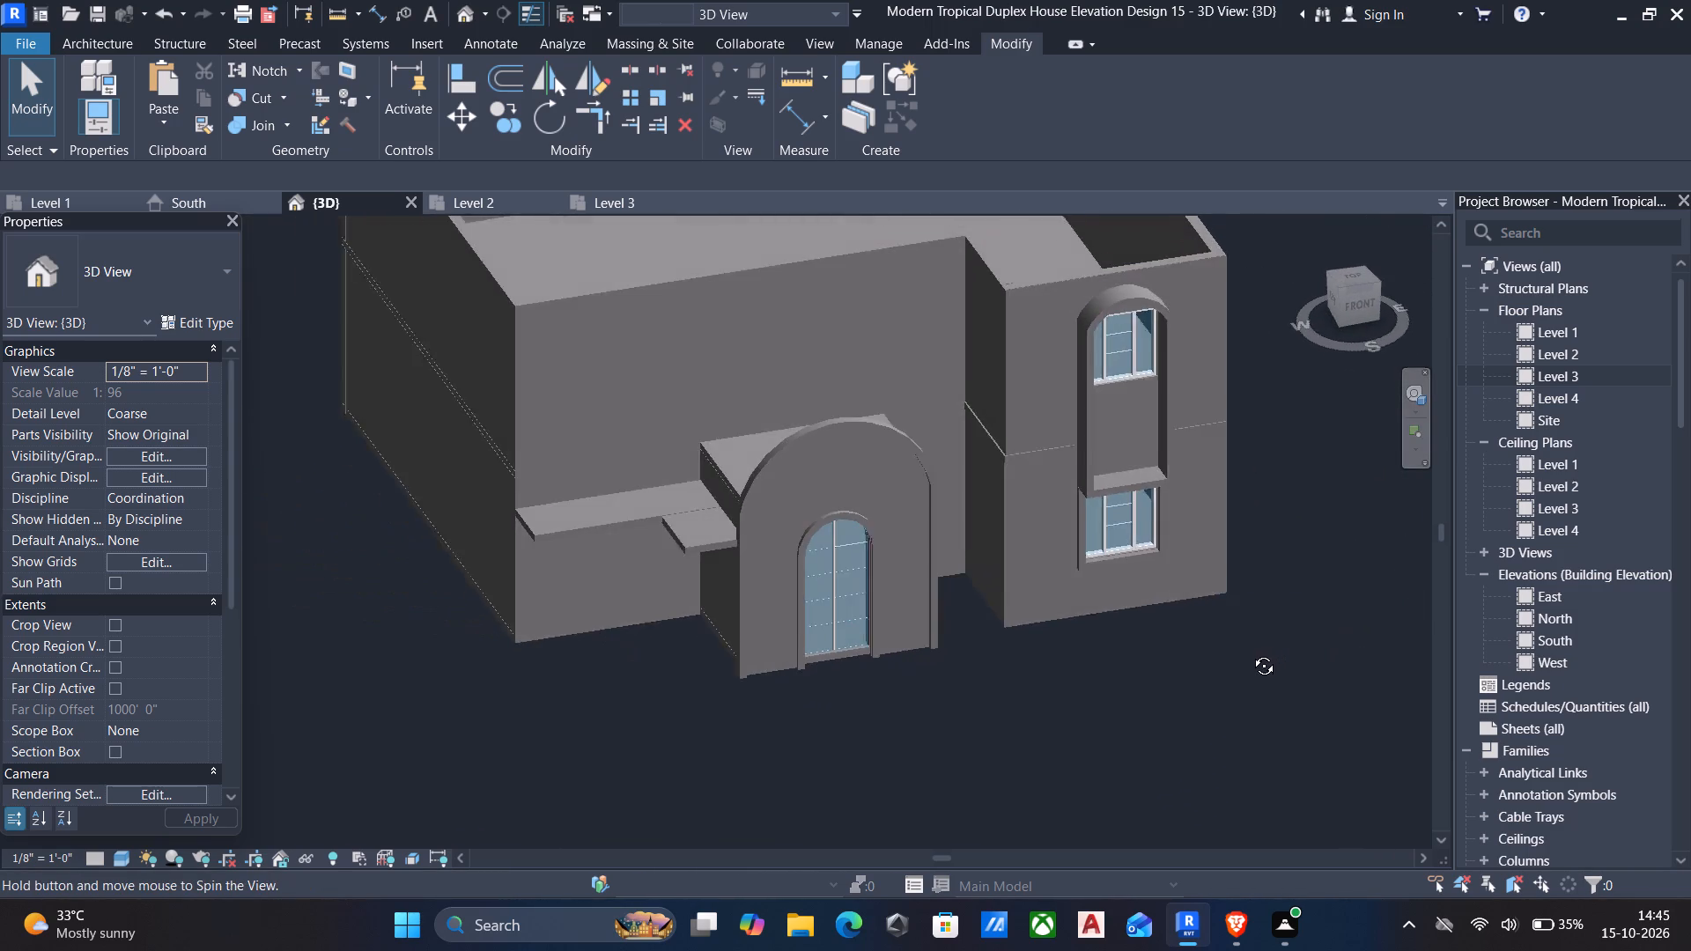
{"action": "middle_click_drag", "start_coordinate": [1251, 652], "coordinate": [1402, 597], "text": "shift"}
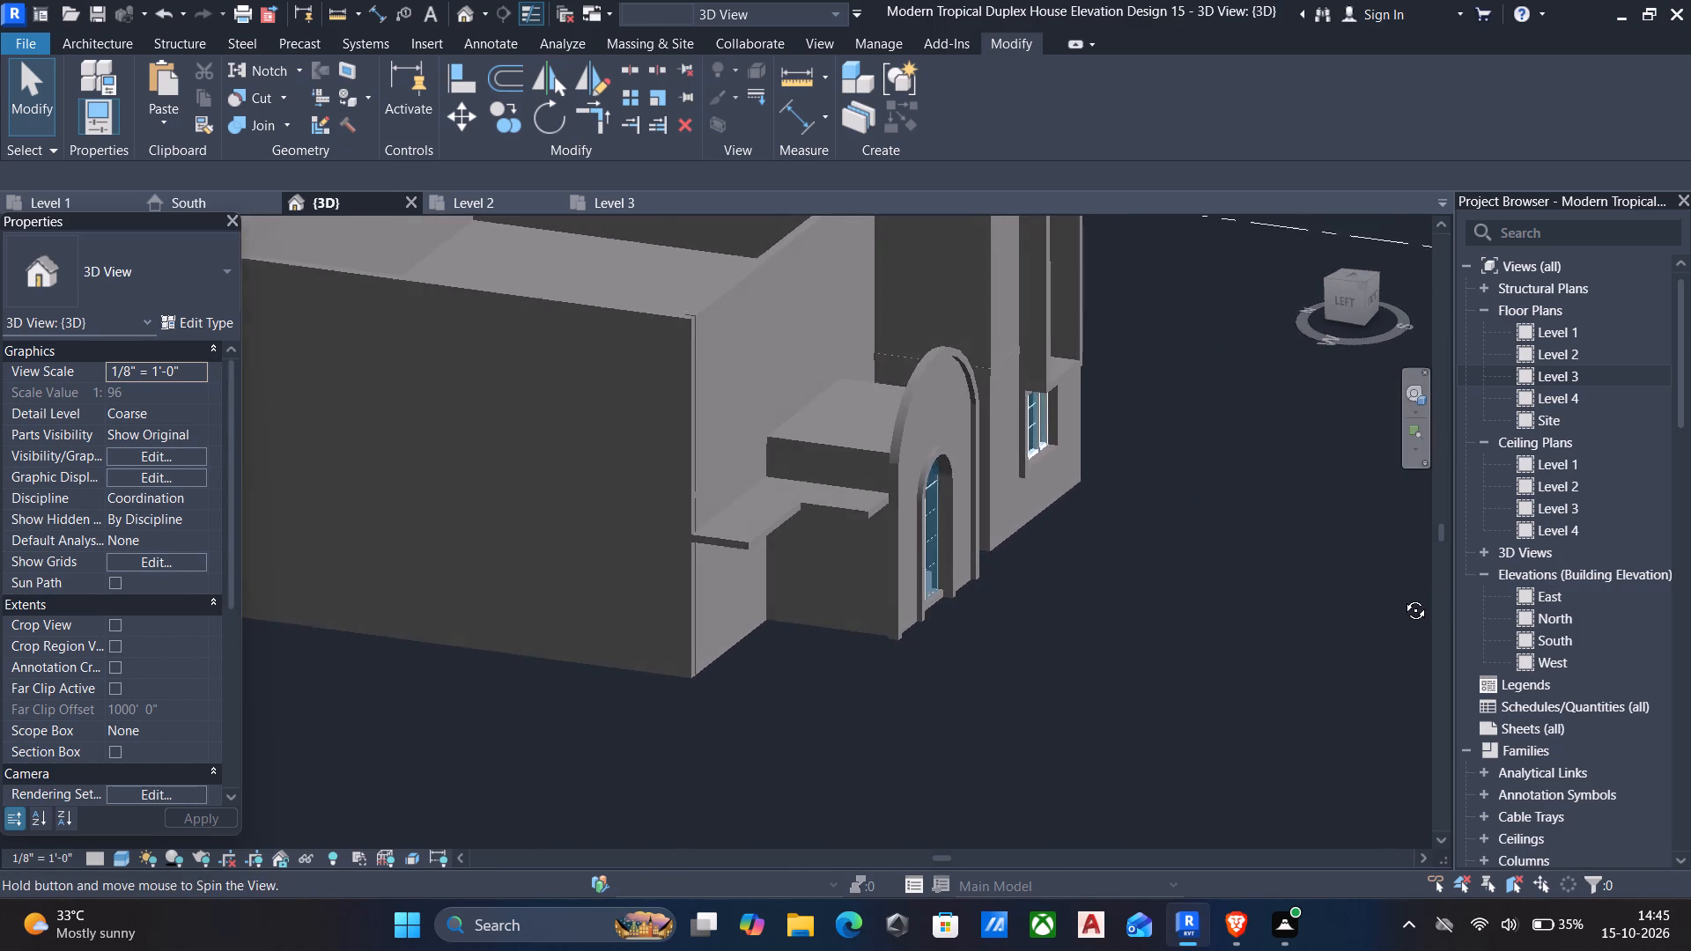
{"action": "middle_click_drag", "start_coordinate": [1402, 597], "coordinate": [1052, 590], "text": "shift"}
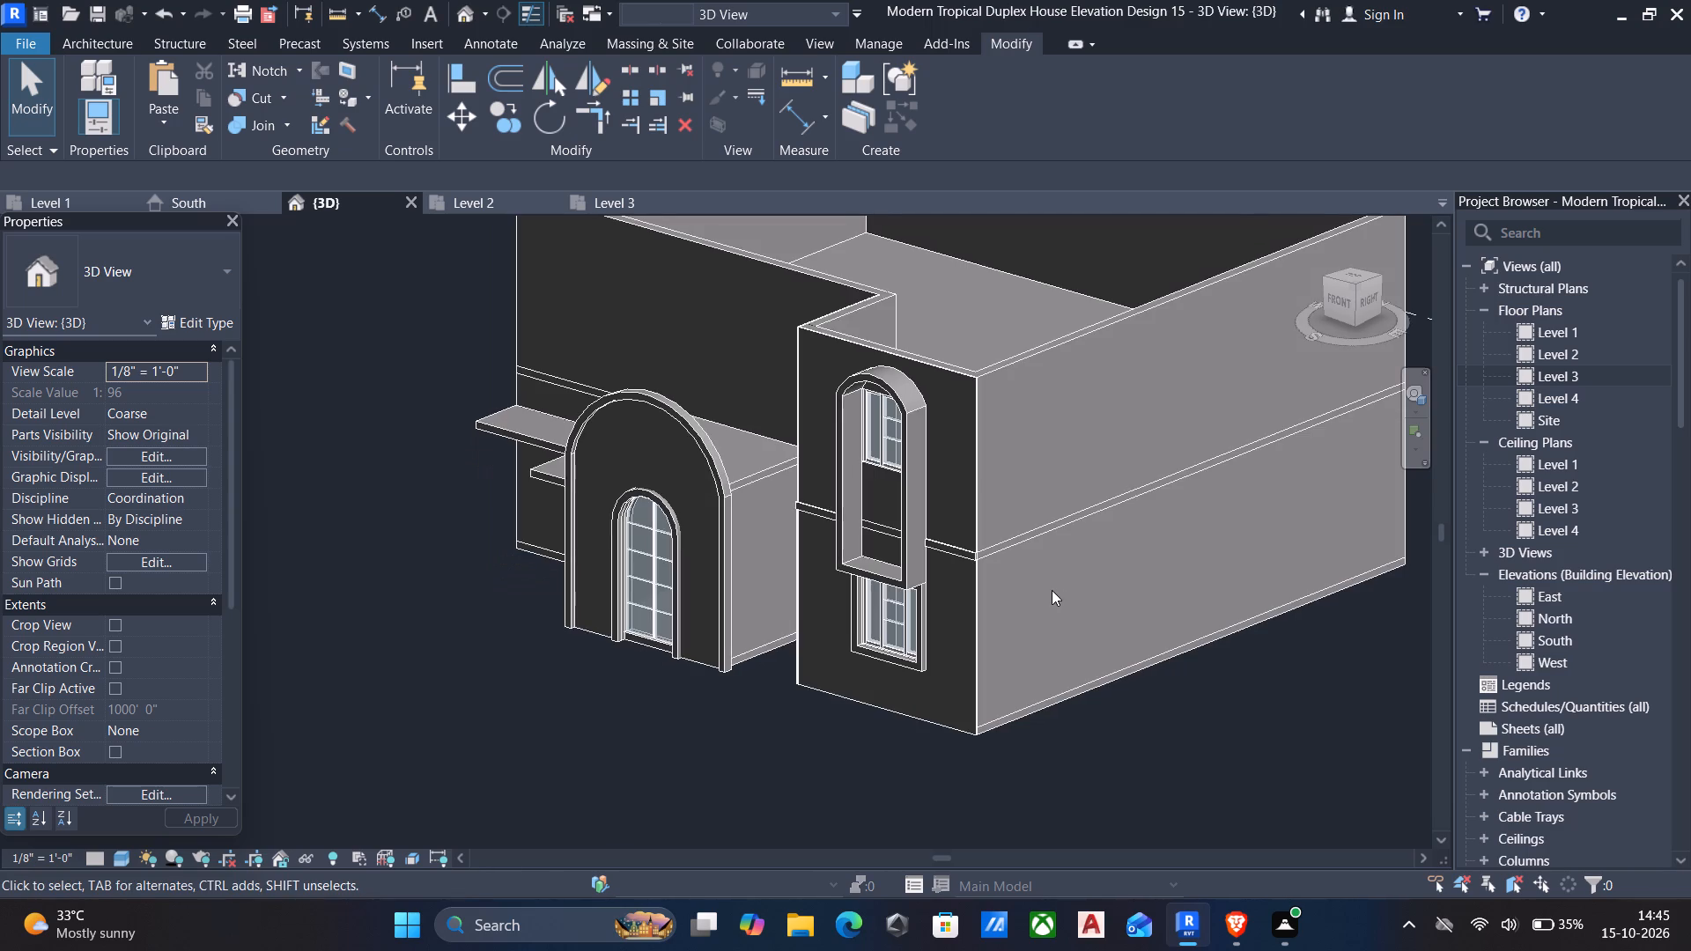
{"action": "scroll", "coordinate": [1052, 590], "scroll_direction": "down", "scroll_amount": 2}
{"action": "middle_click", "coordinate": [1052, 590], "text": "shift"}
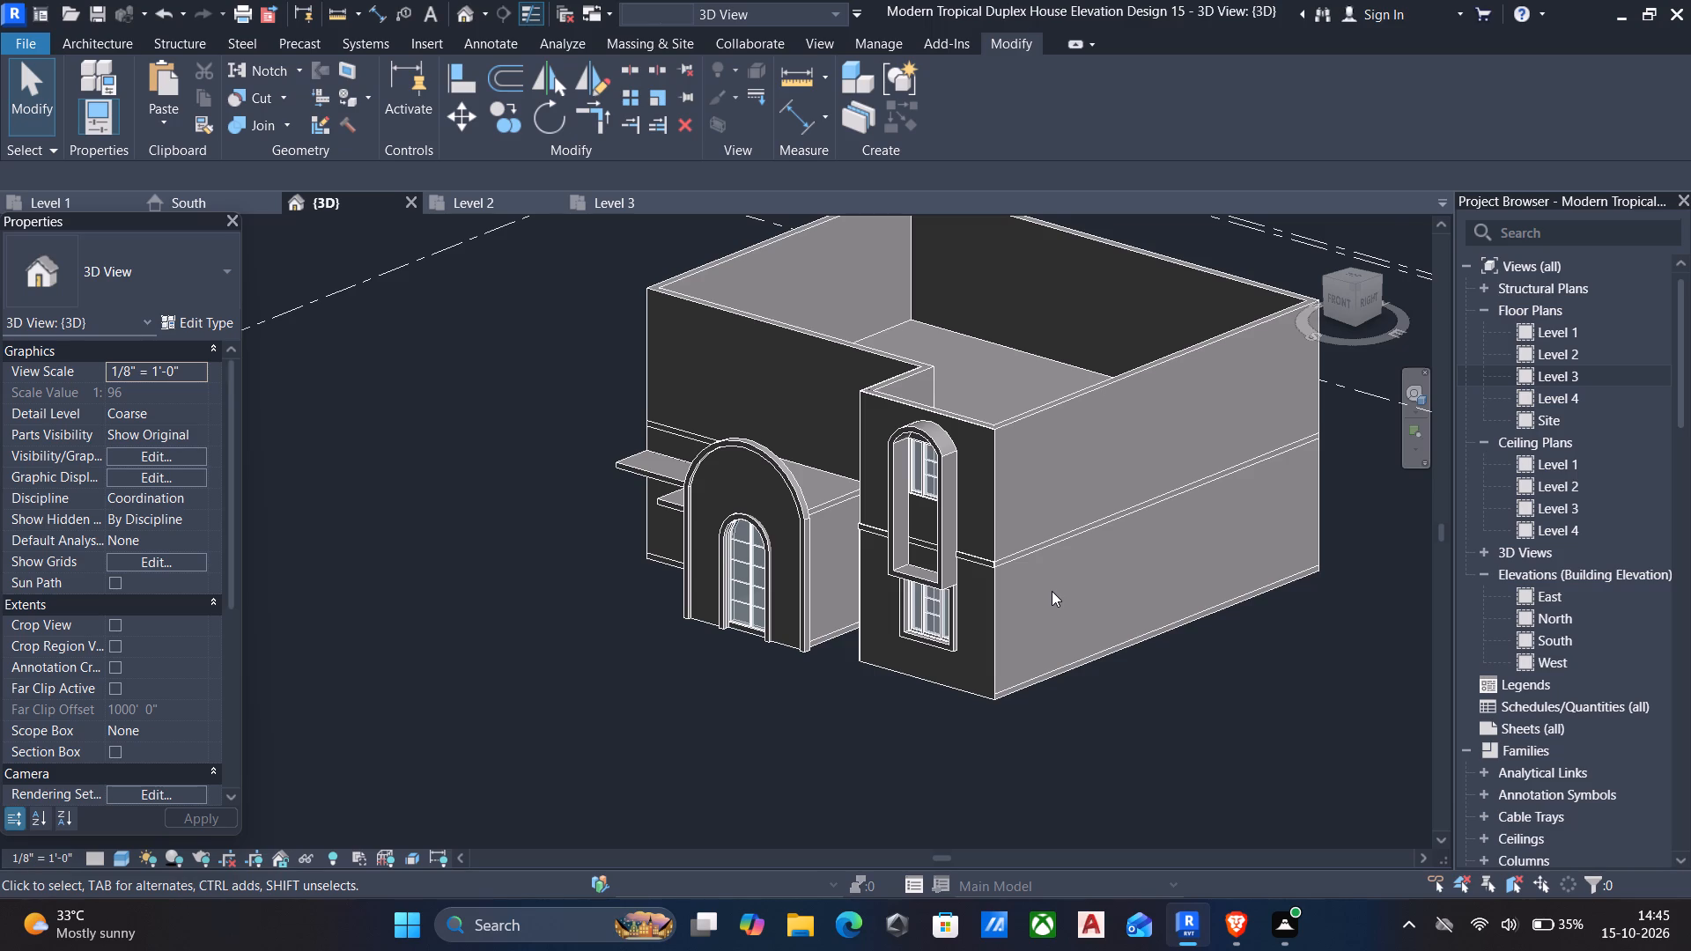
{"action": "scroll", "coordinate": [1058, 602], "scroll_direction": "down", "scroll_amount": 1}
{"action": "middle_click_drag", "start_coordinate": [1059, 602], "coordinate": [1178, 569], "text": "shift"}
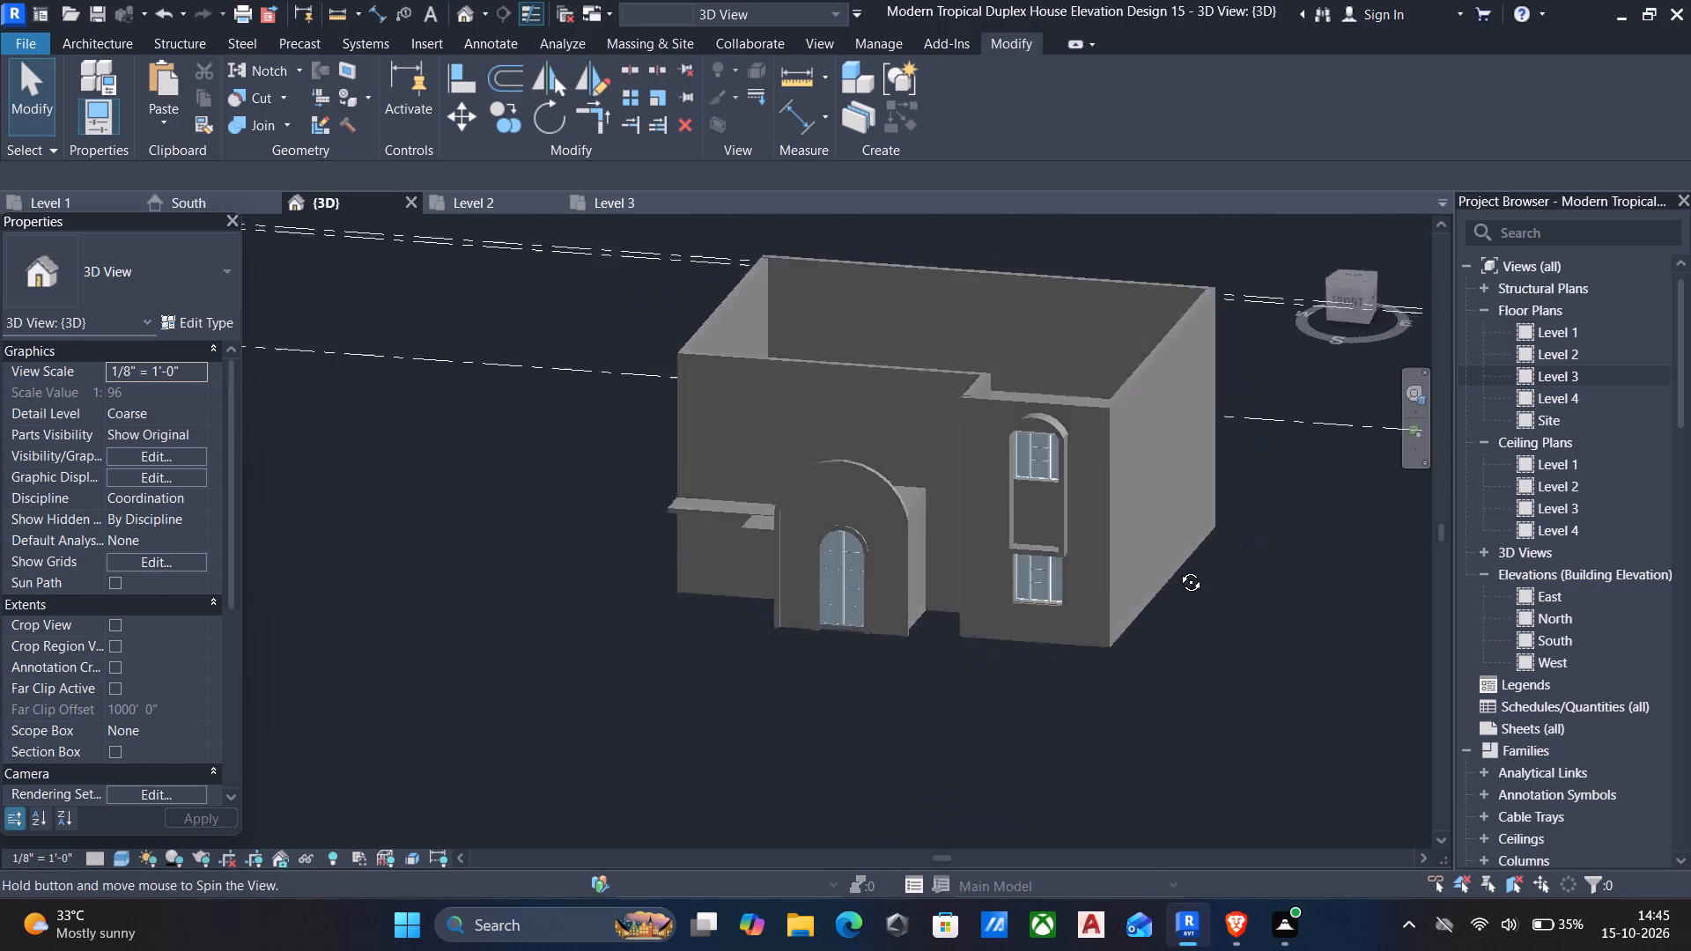
{"action": "middle_click_drag", "start_coordinate": [1178, 569], "coordinate": [1178, 594], "text": "shift"}
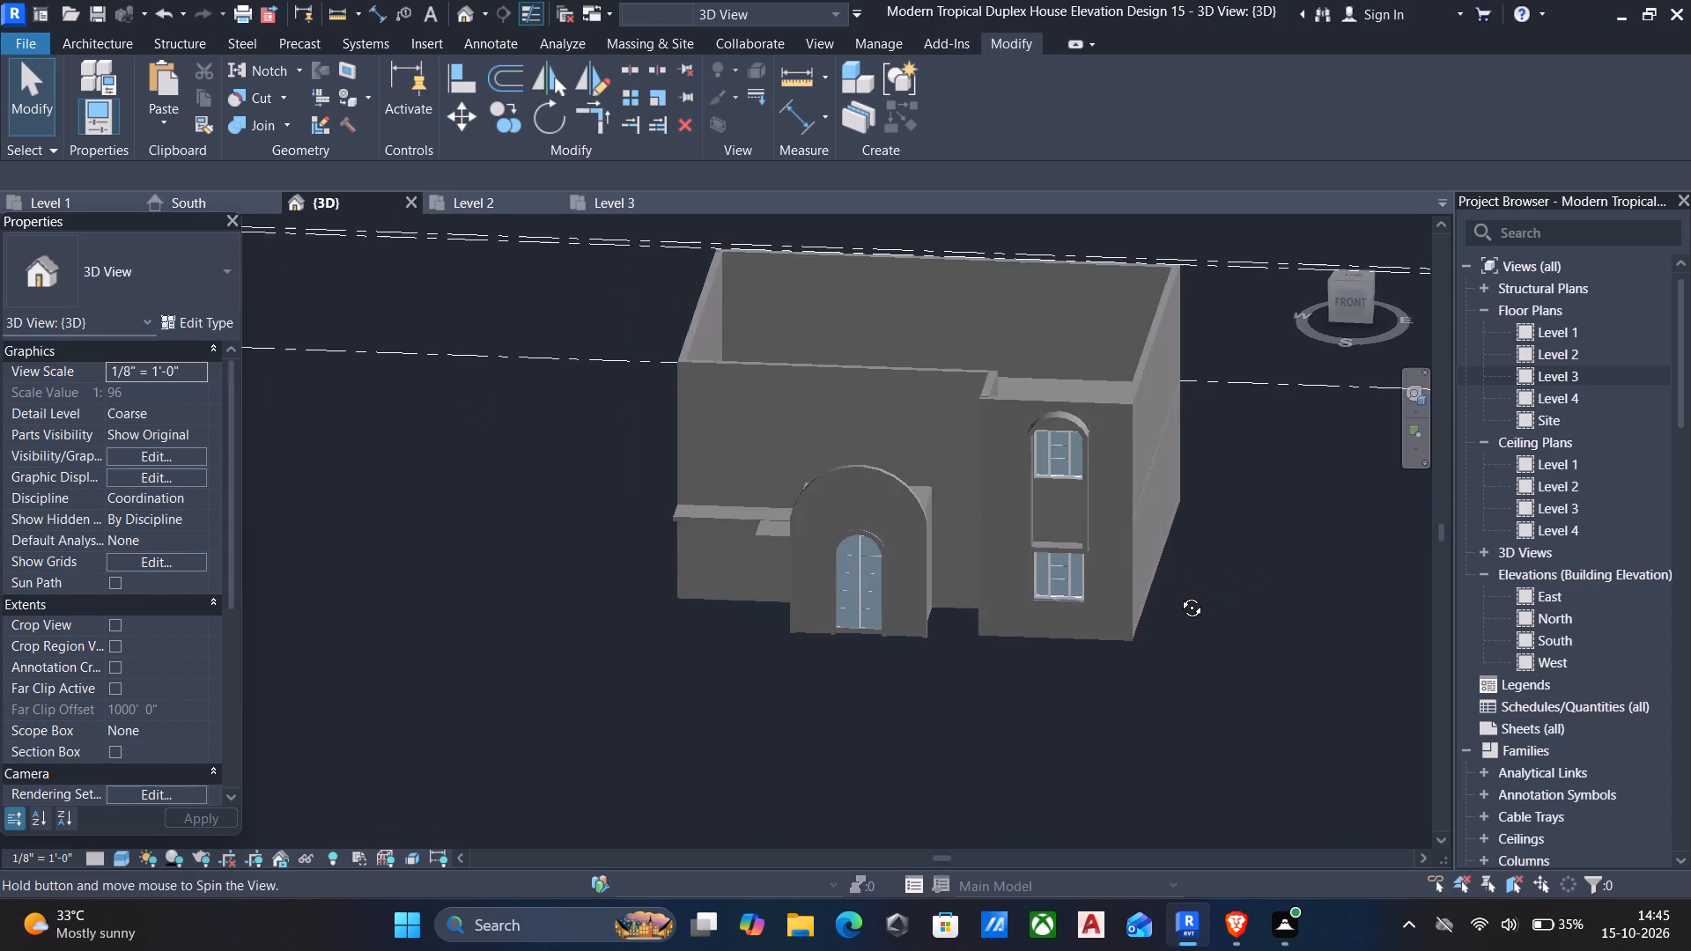
{"action": "middle_click_drag", "start_coordinate": [1178, 594], "coordinate": [1239, 593], "text": "shift"}
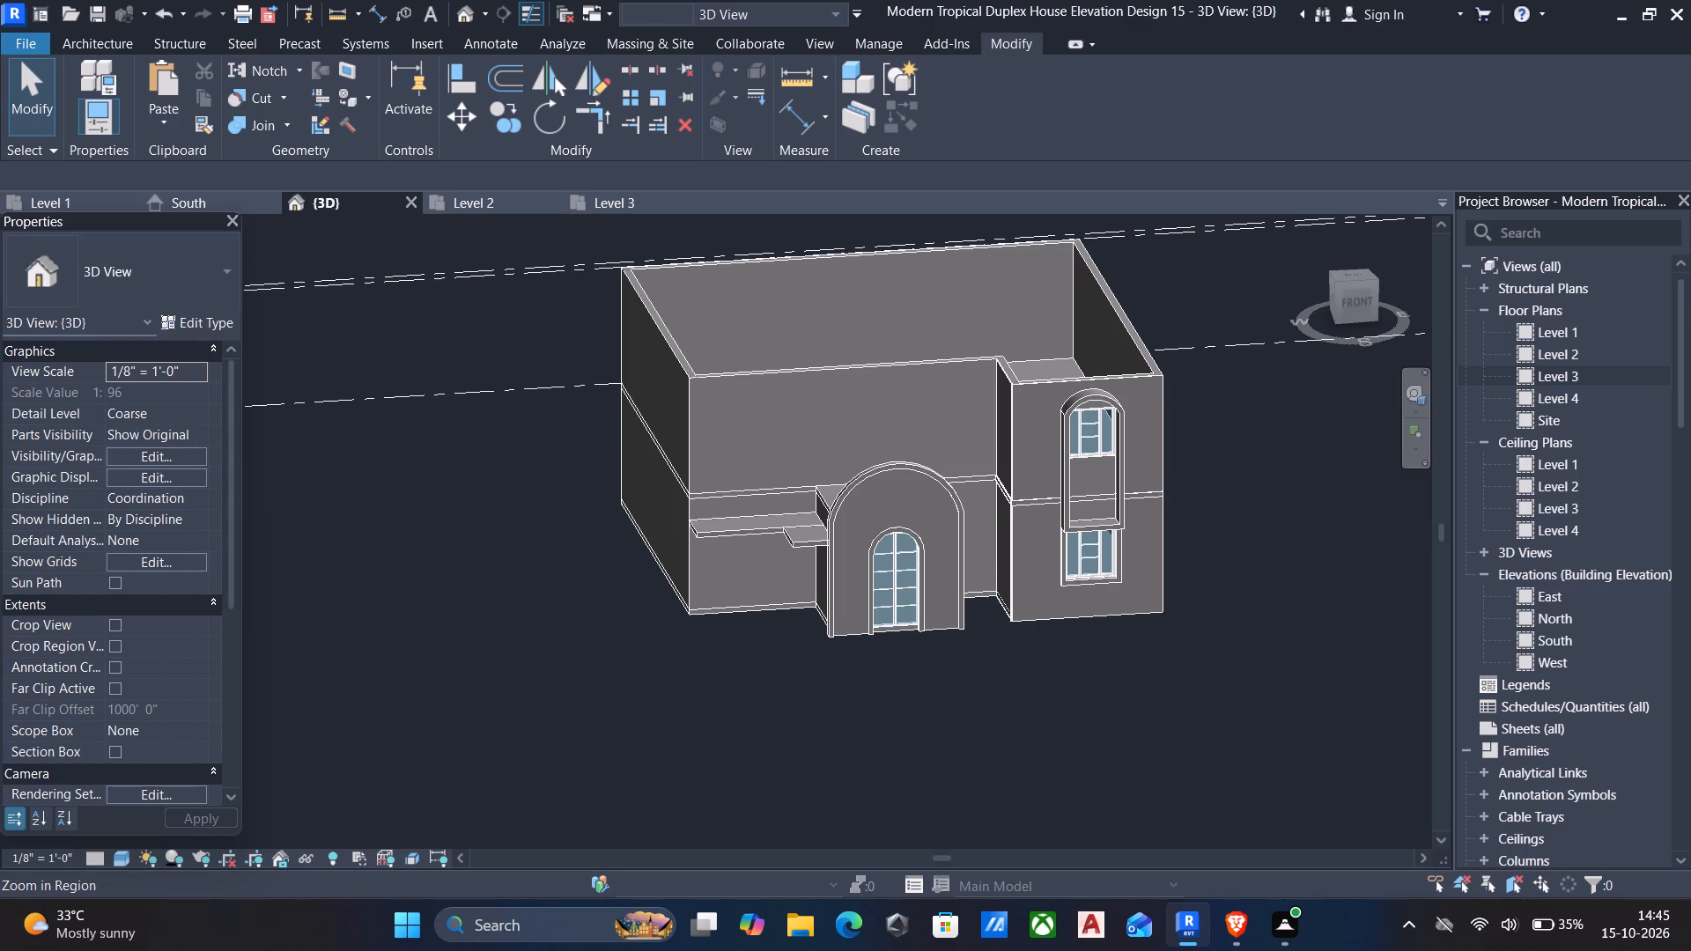
{"action": "right_click", "coordinate": [1690, 456]}
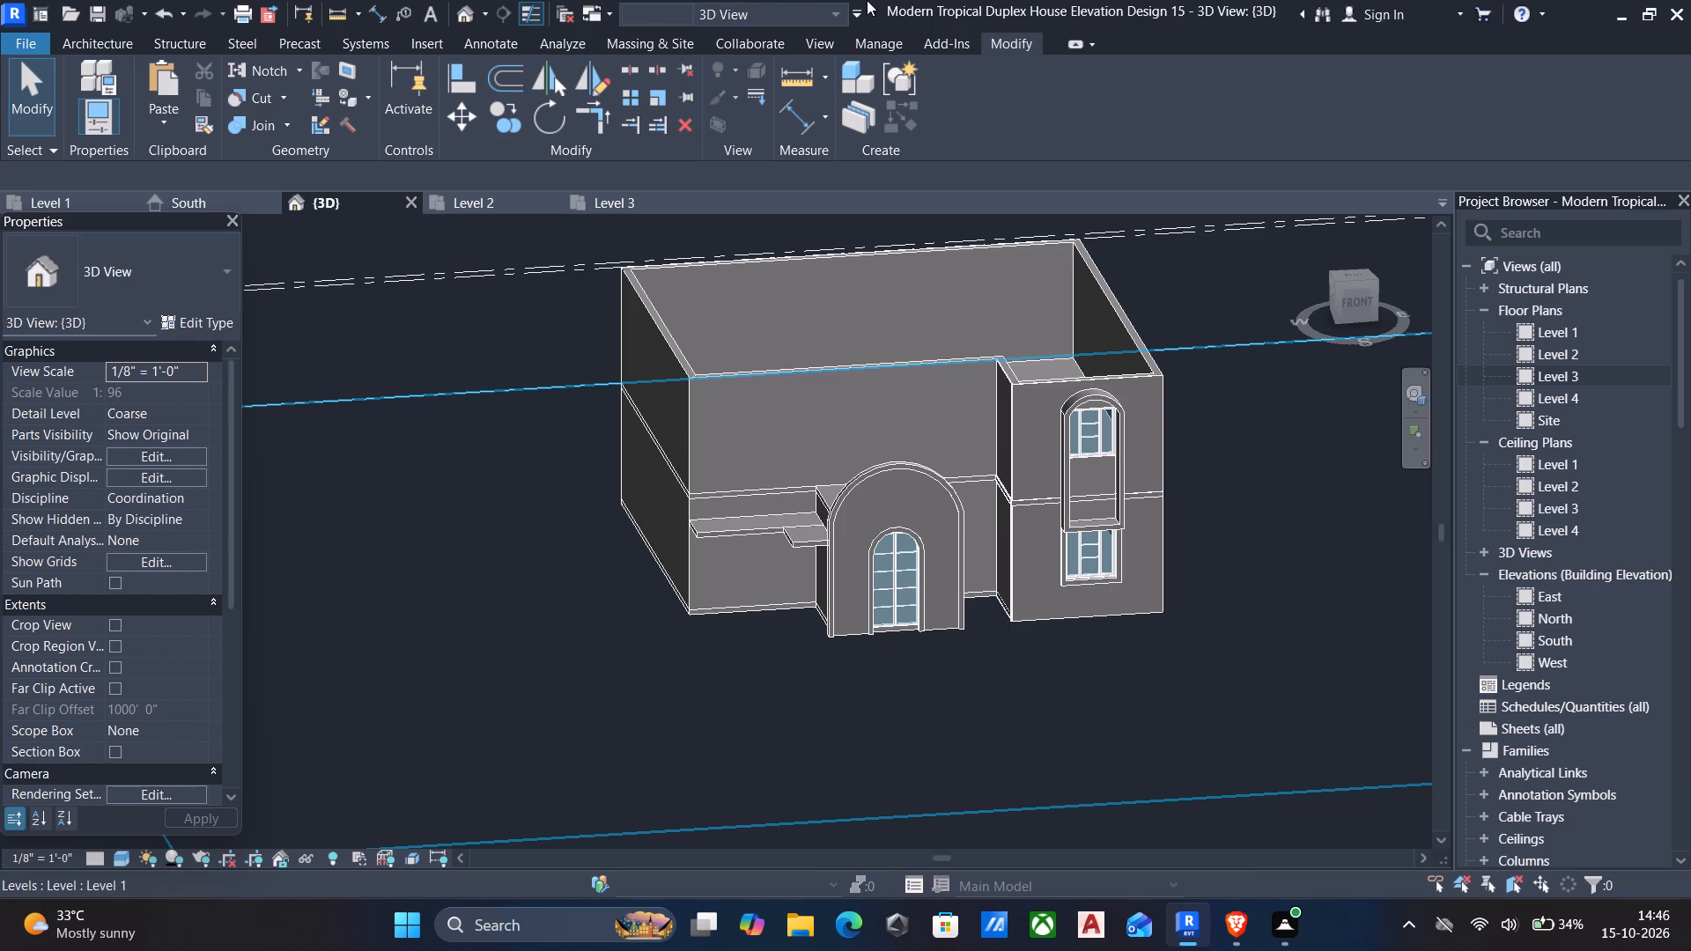
{"action": "scroll", "coordinate": [1286, 468], "scroll_direction": "down", "scroll_amount": 3}
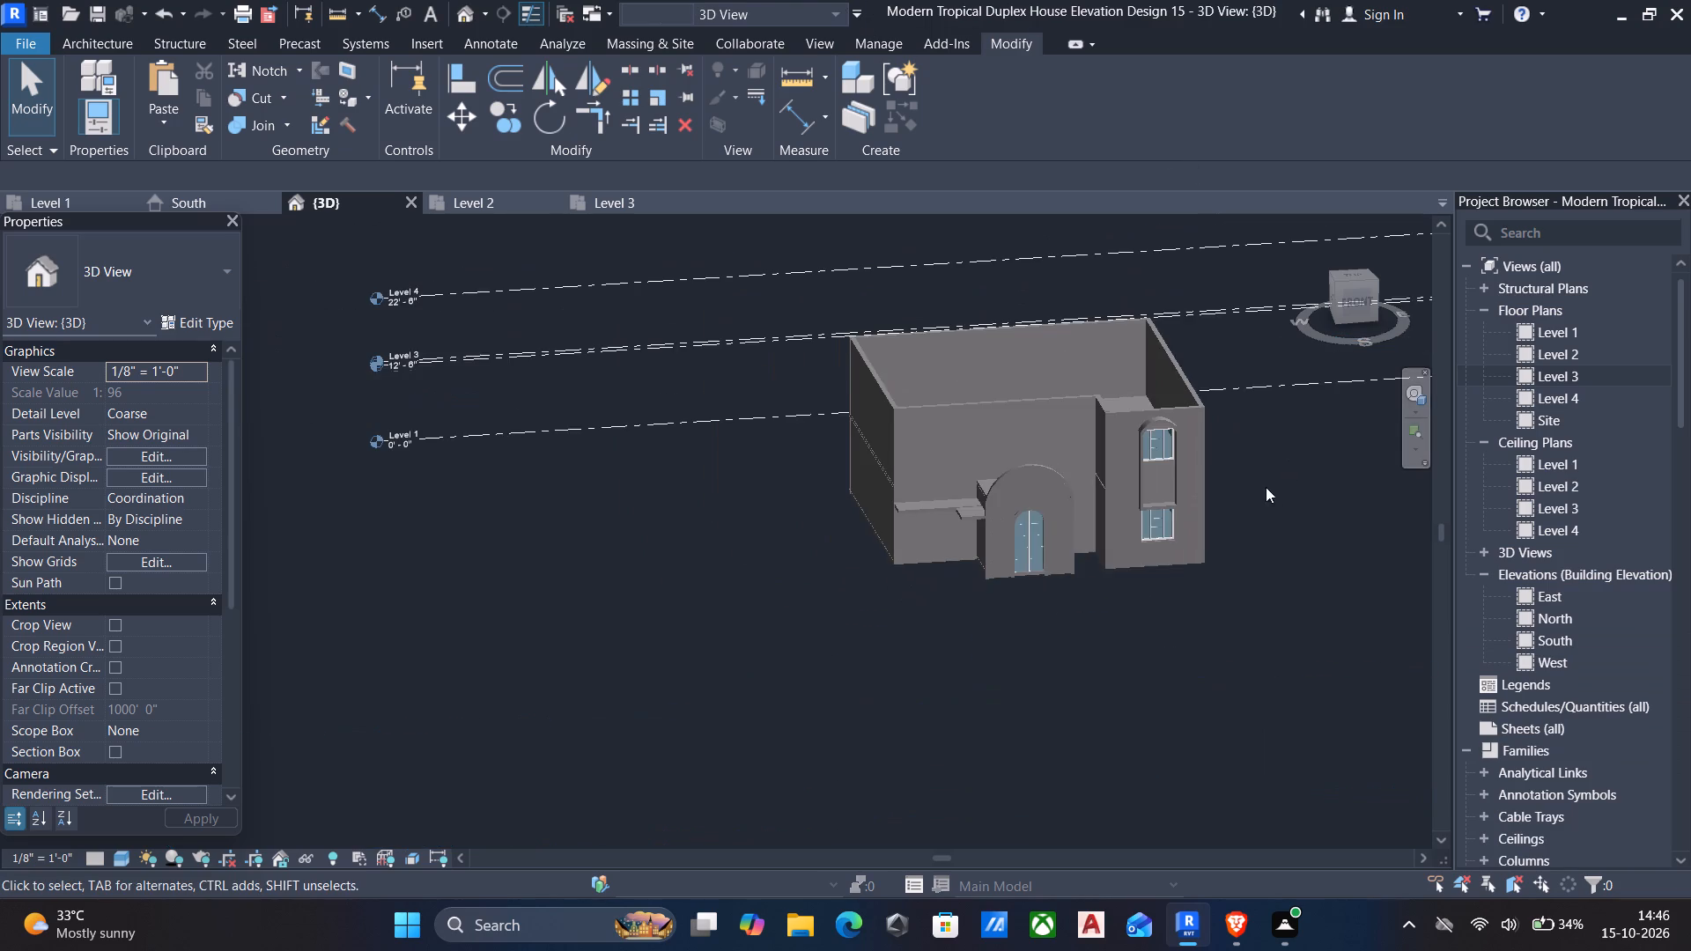
{"action": "middle_click_drag", "start_coordinate": [1237, 499], "coordinate": [994, 483]}
{"action": "middle_click_drag", "start_coordinate": [965, 511], "coordinate": [991, 498]}
{"action": "middle_click_drag", "start_coordinate": [990, 540], "coordinate": [961, 480]}
{"action": "middle_click_drag", "start_coordinate": [794, 489], "coordinate": [946, 482], "text": "shift"}
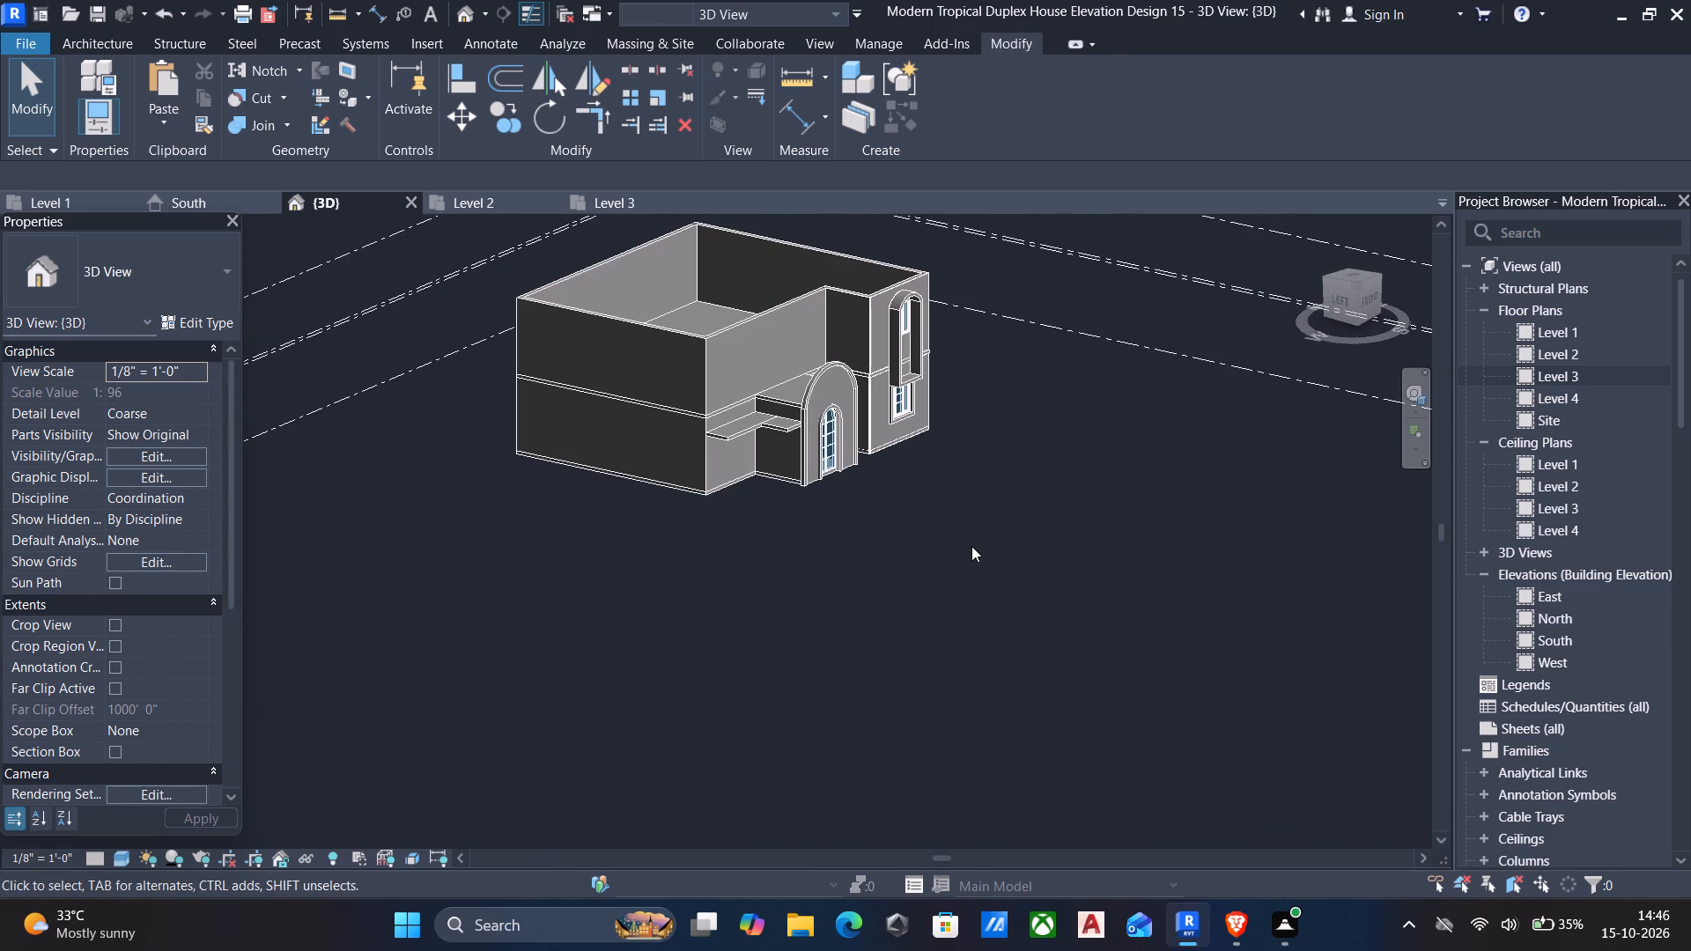
{"action": "middle_click_drag", "start_coordinate": [971, 546], "coordinate": [609, 580], "text": "shift"}
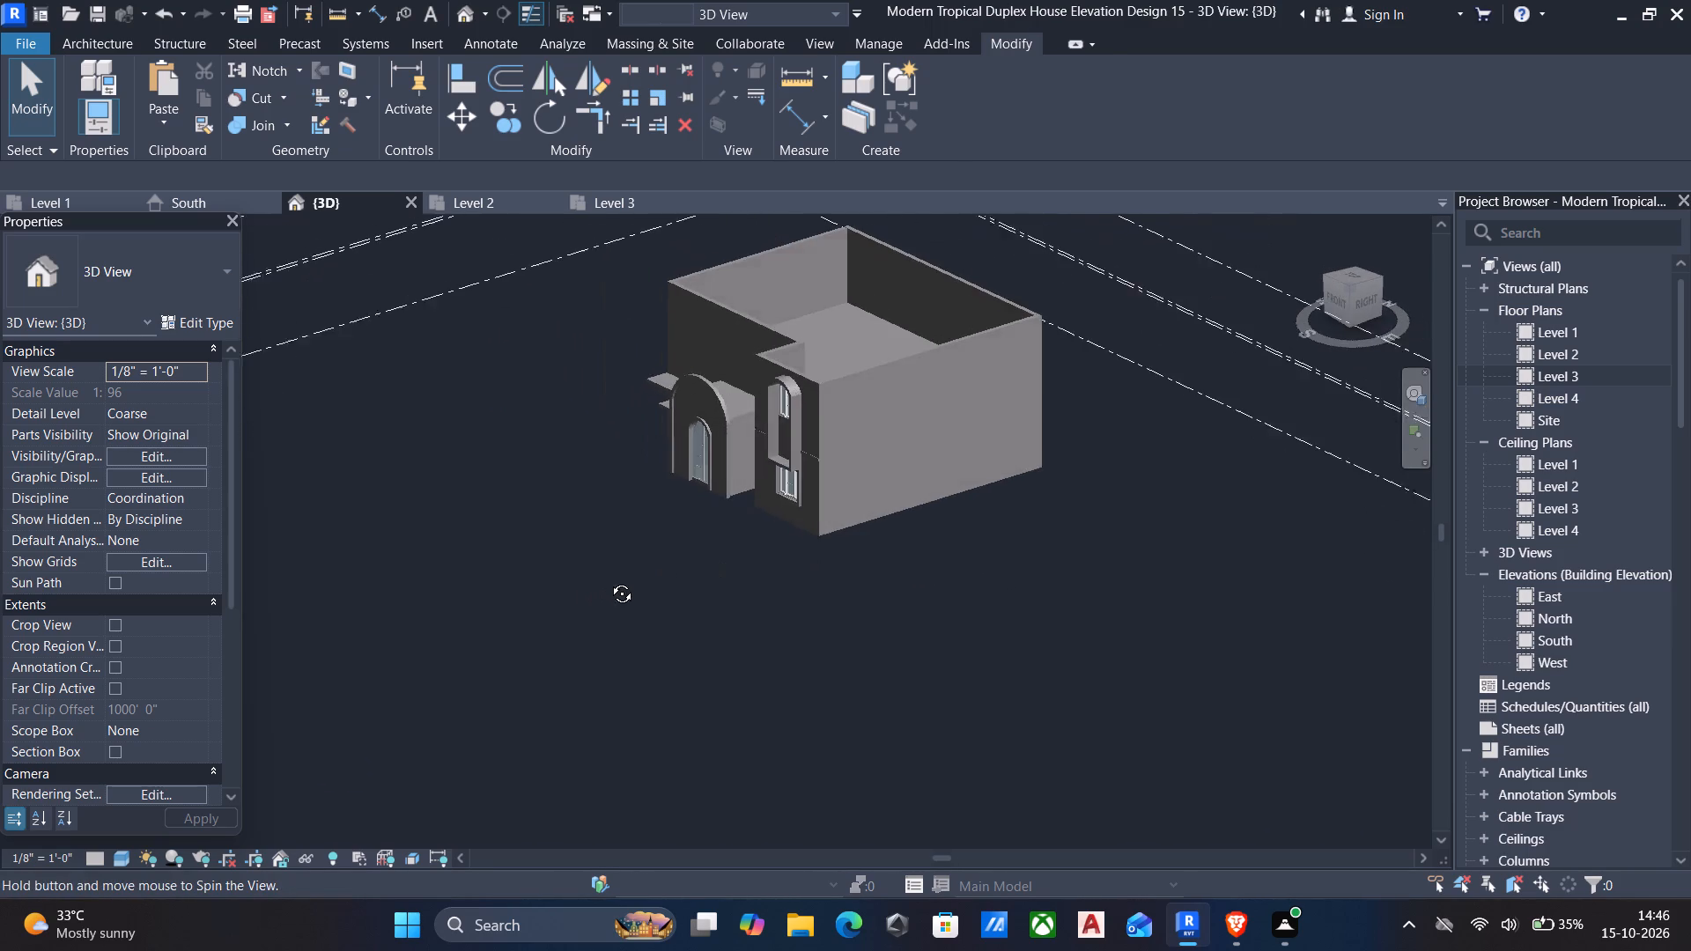
{"action": "middle_click_drag", "start_coordinate": [609, 580], "coordinate": [613, 579], "text": "shift"}
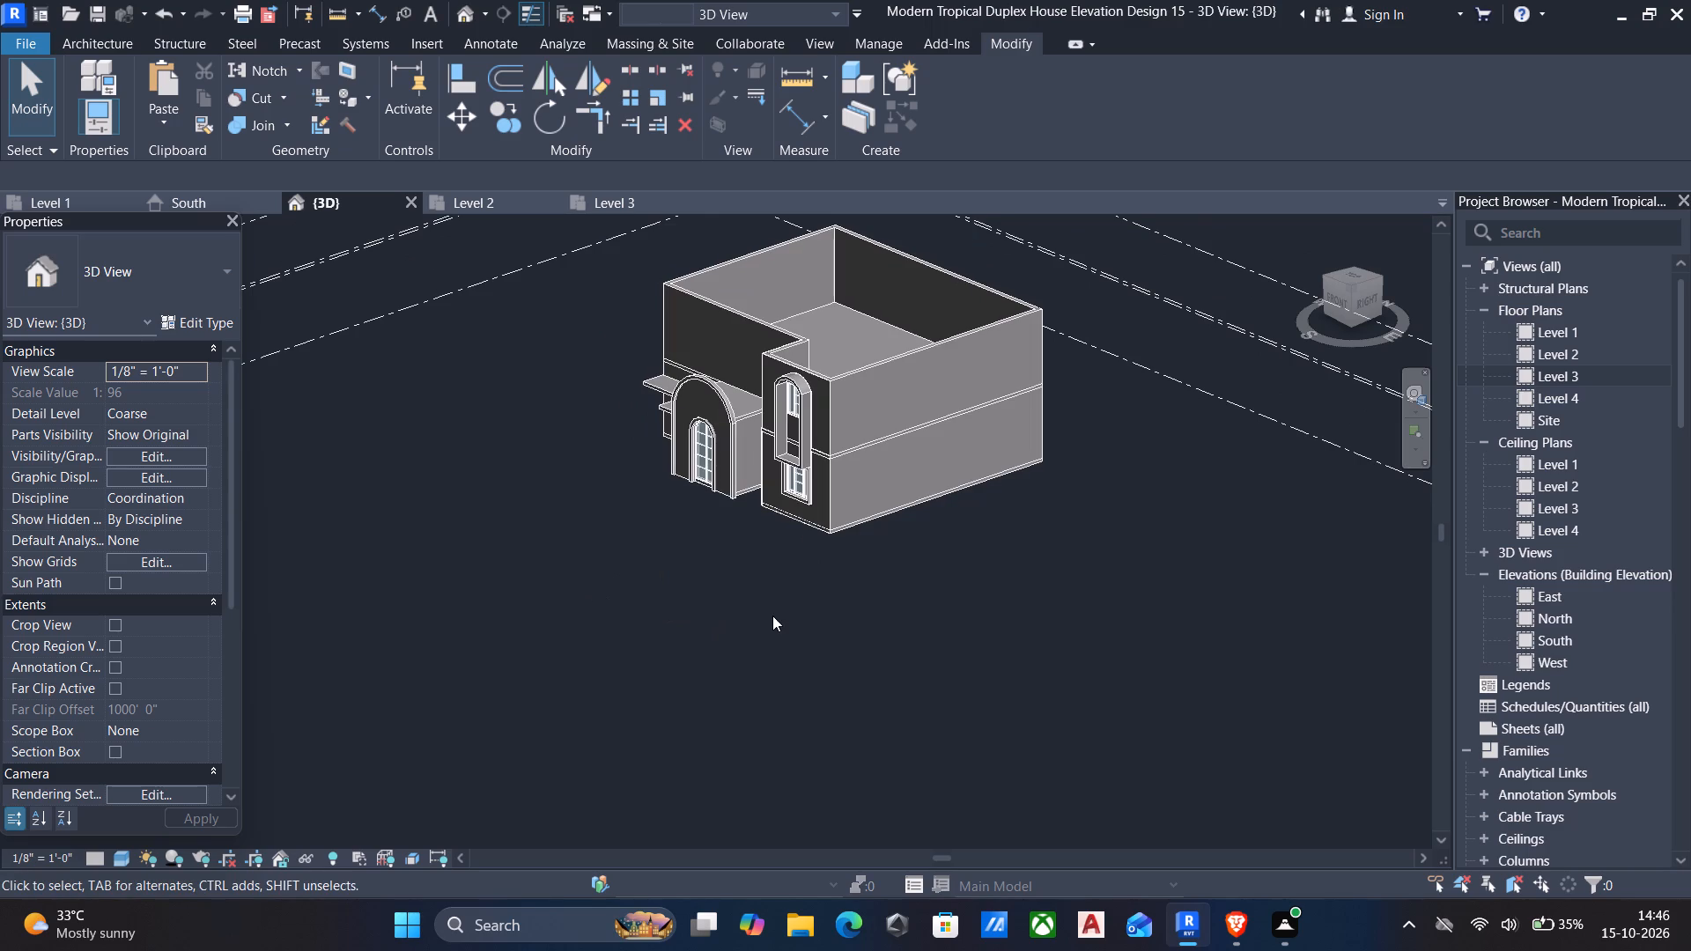
{"action": "middle_click_drag", "start_coordinate": [774, 615], "coordinate": [773, 675]}
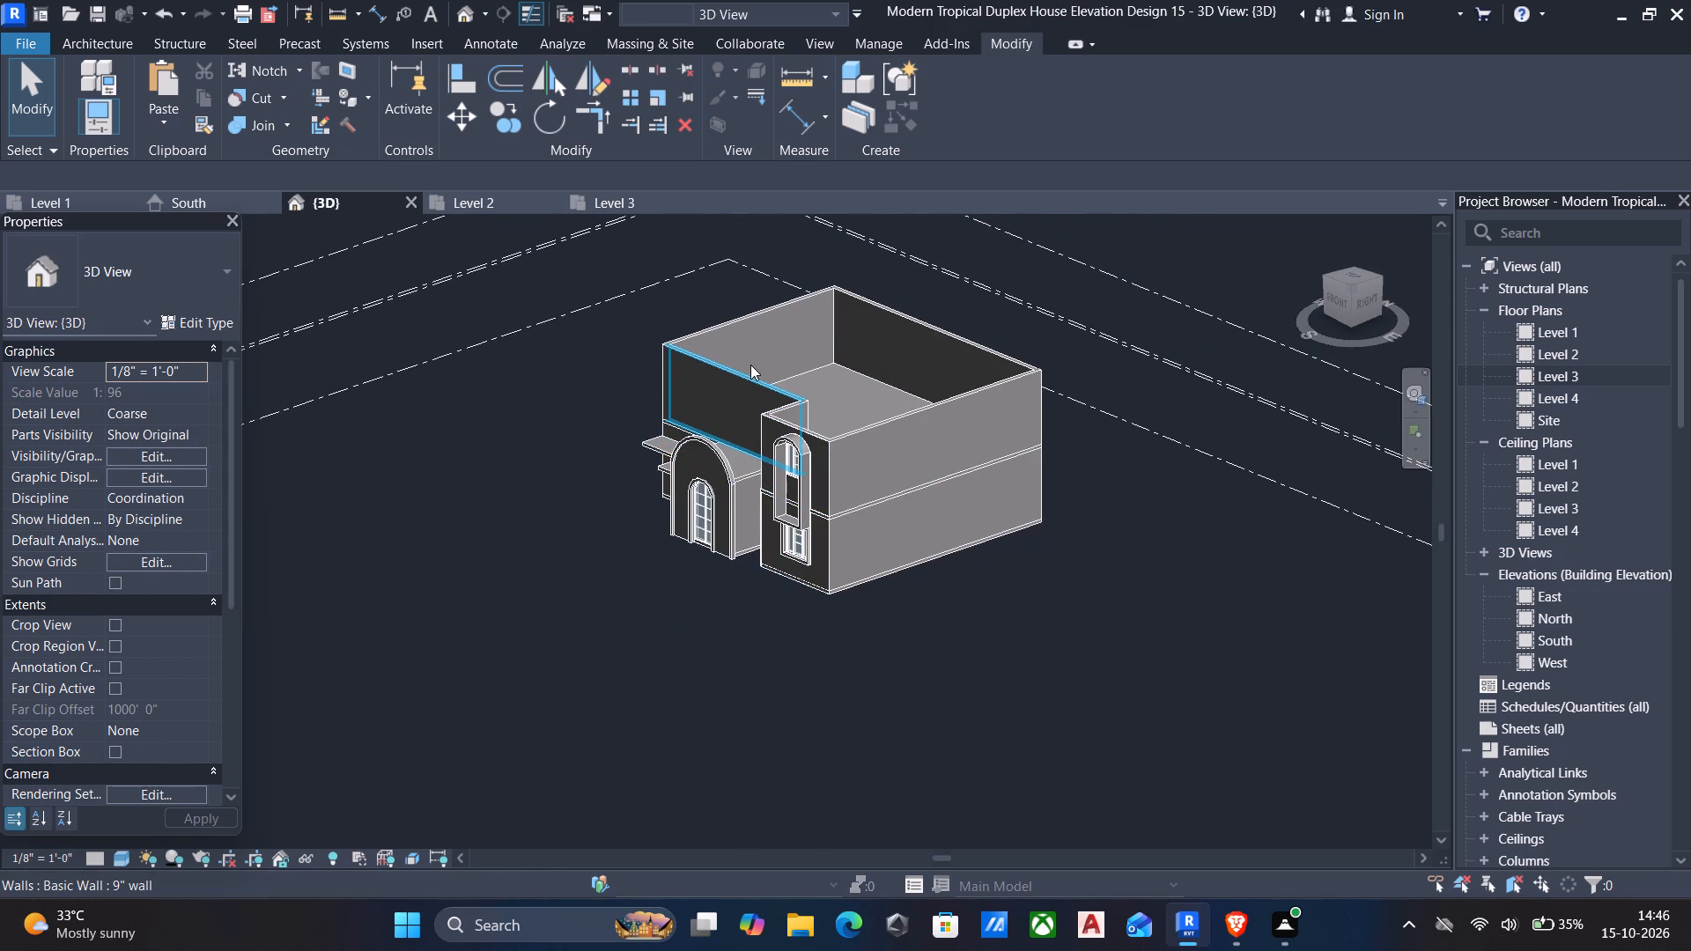
In the Level 3 floor plan, begin placing a window and browse to the US library's Windows folder for loading a family.
{"action": "double_click", "coordinate": [1569, 378]}
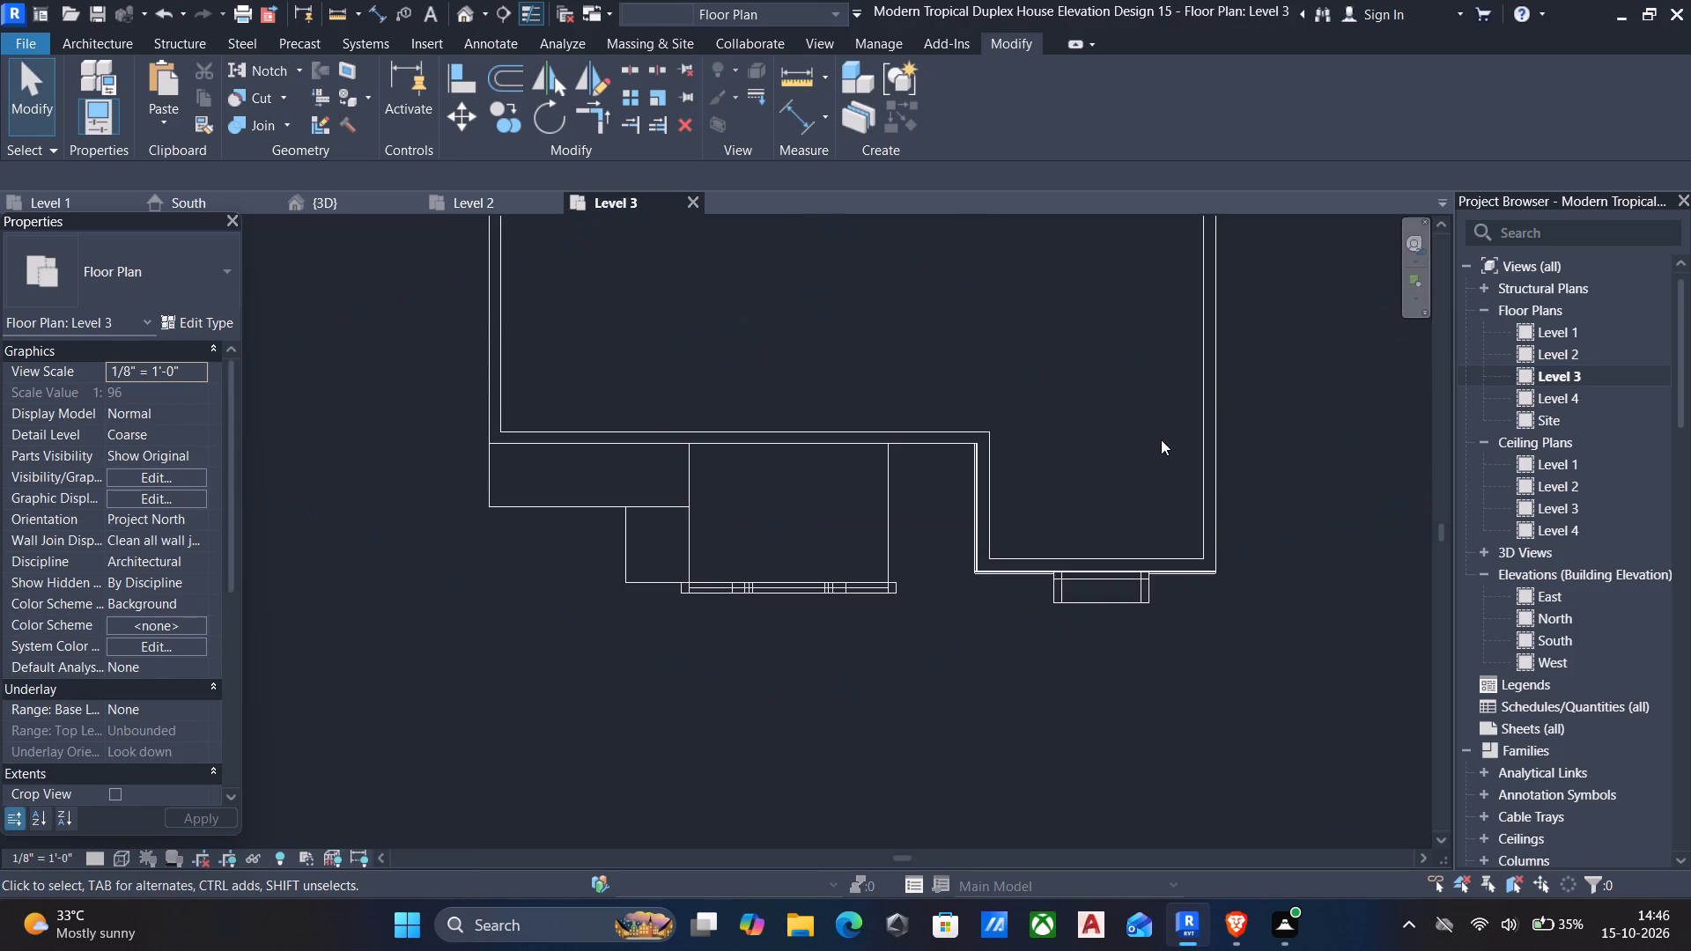
{"action": "type", "text": "wn"}
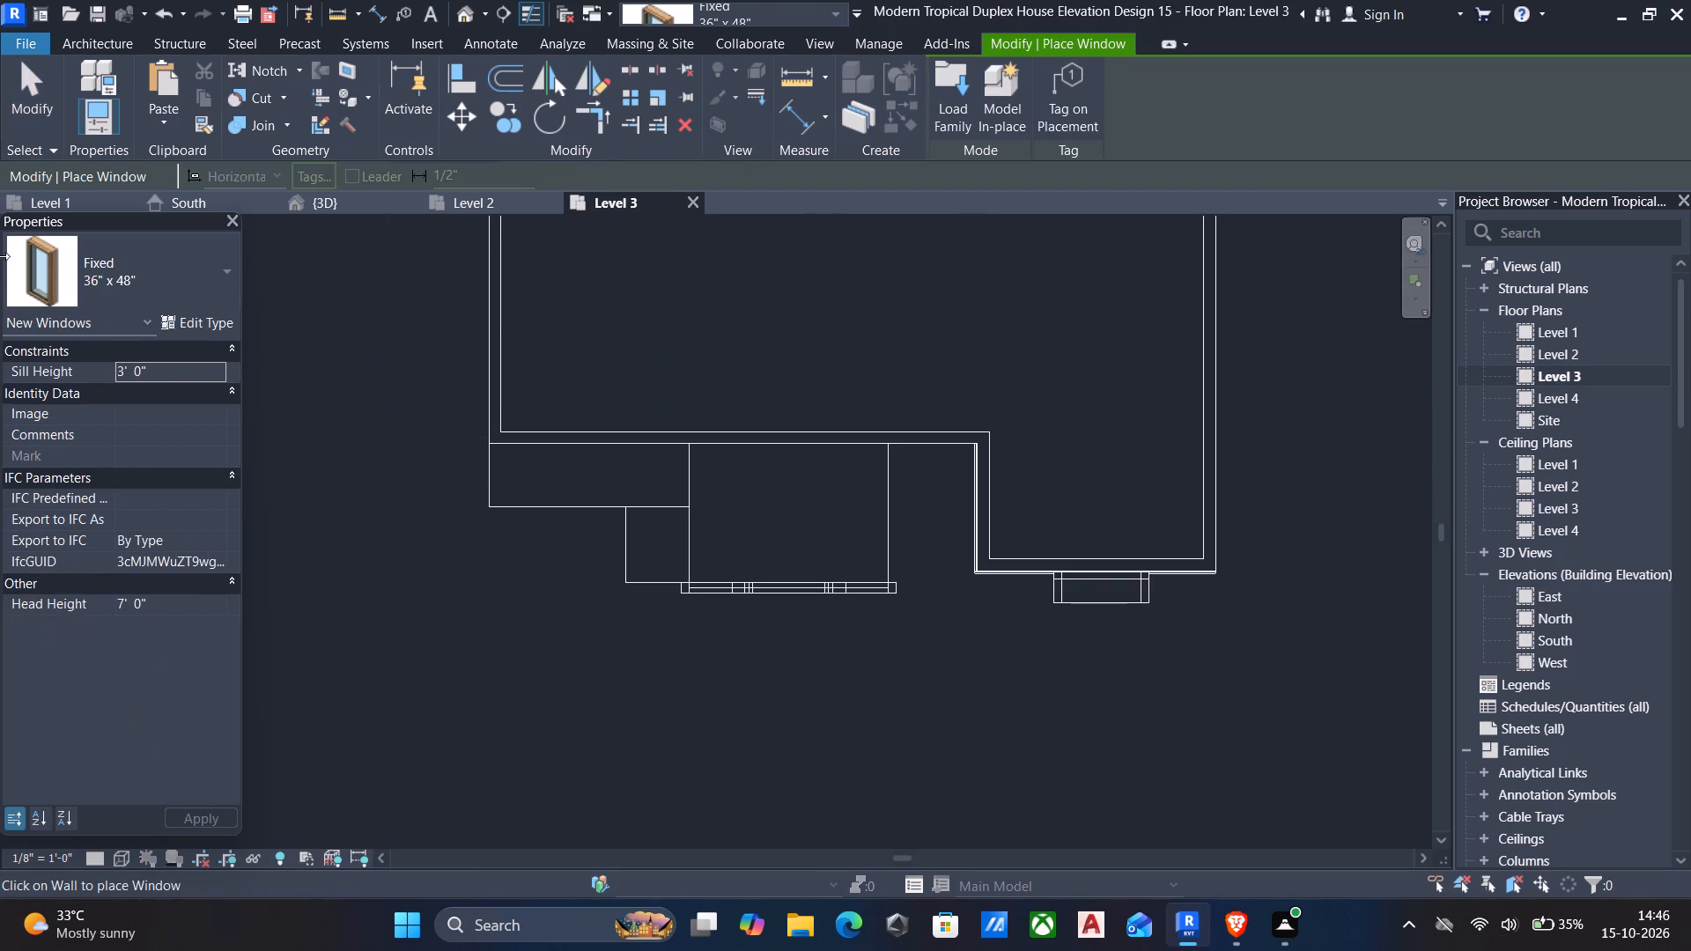
{"action": "left_click", "coordinate": [956, 92]}
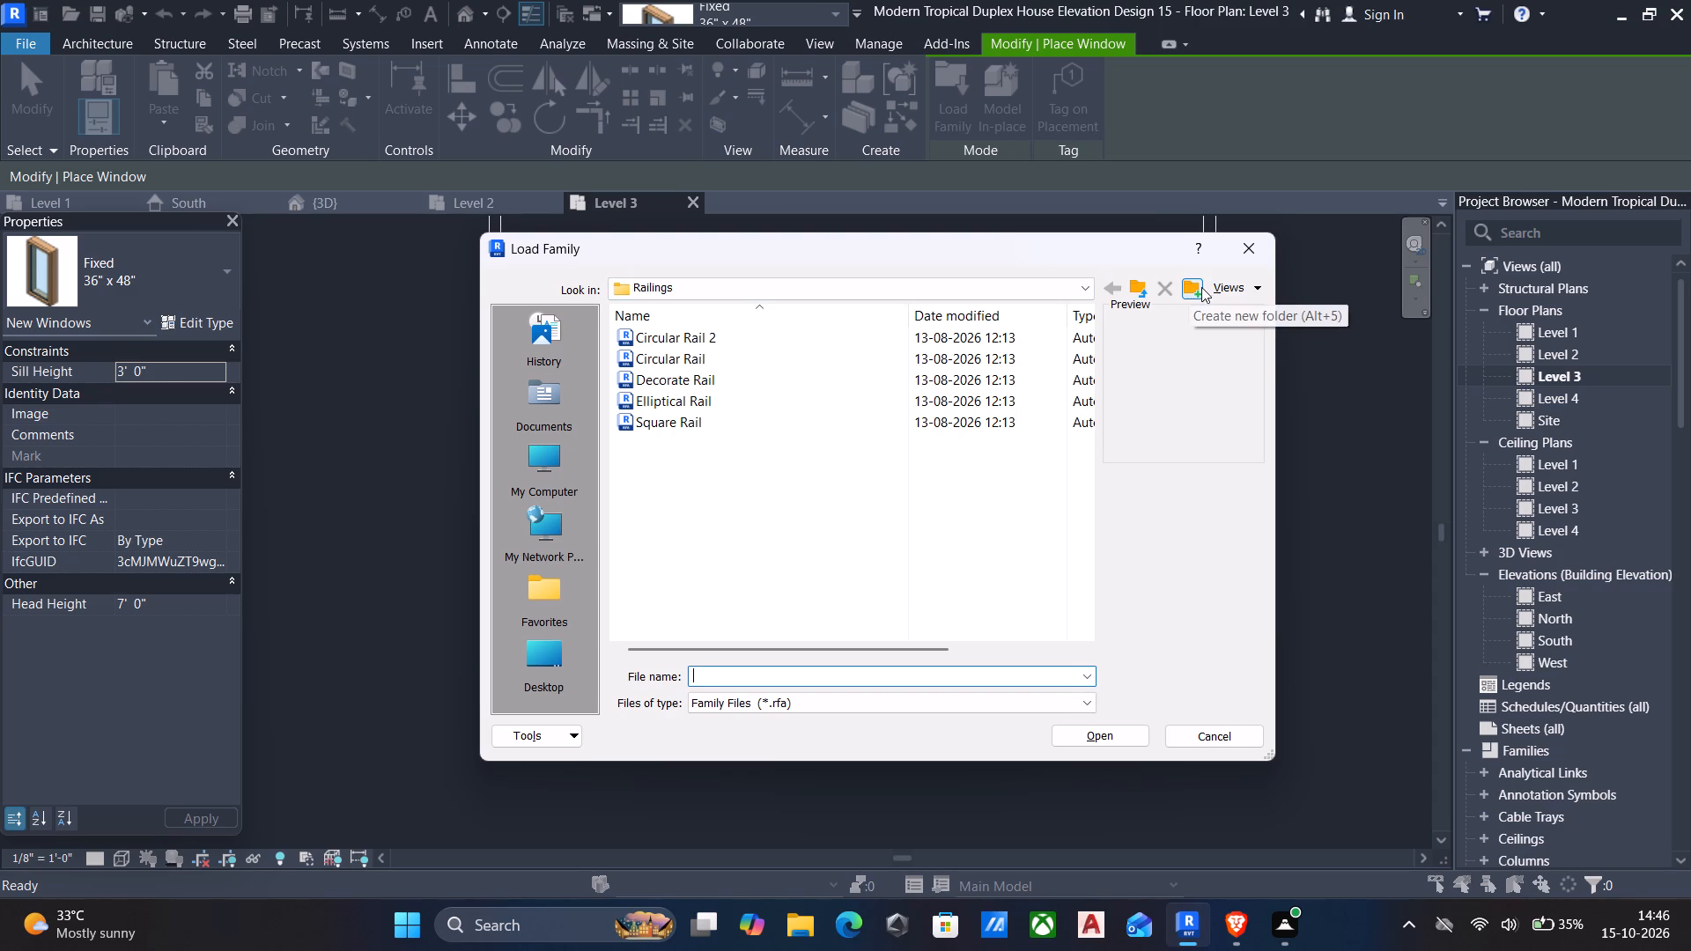
{"action": "left_click", "coordinate": [1133, 289]}
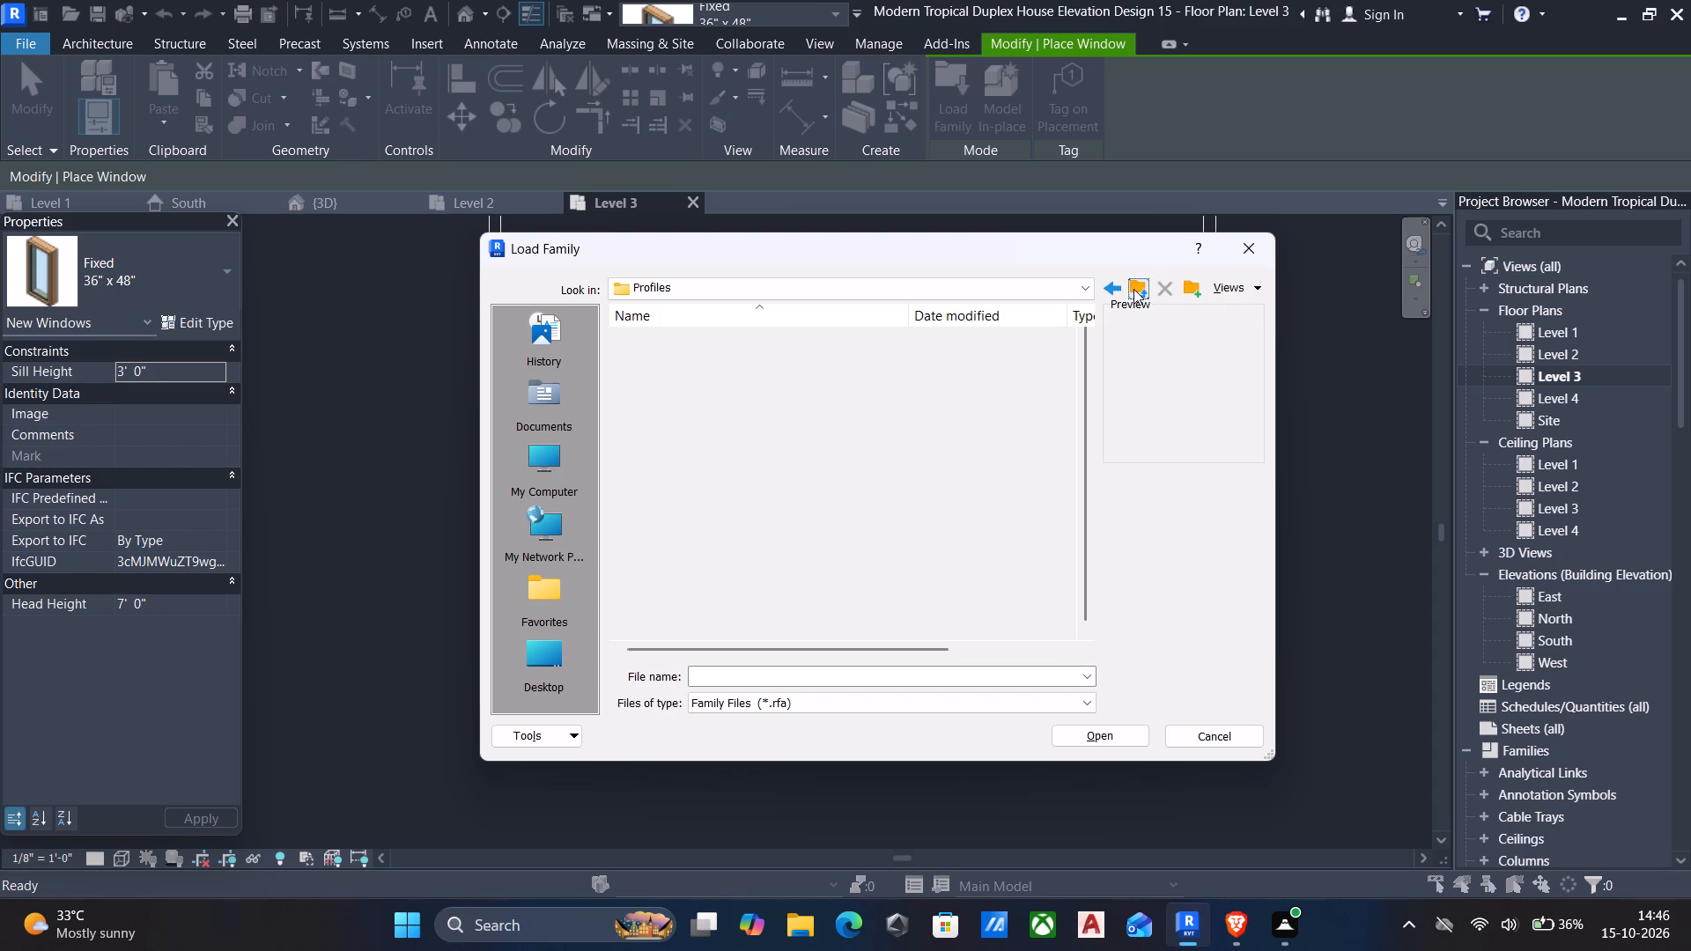
{"action": "left_click", "coordinate": [1133, 289]}
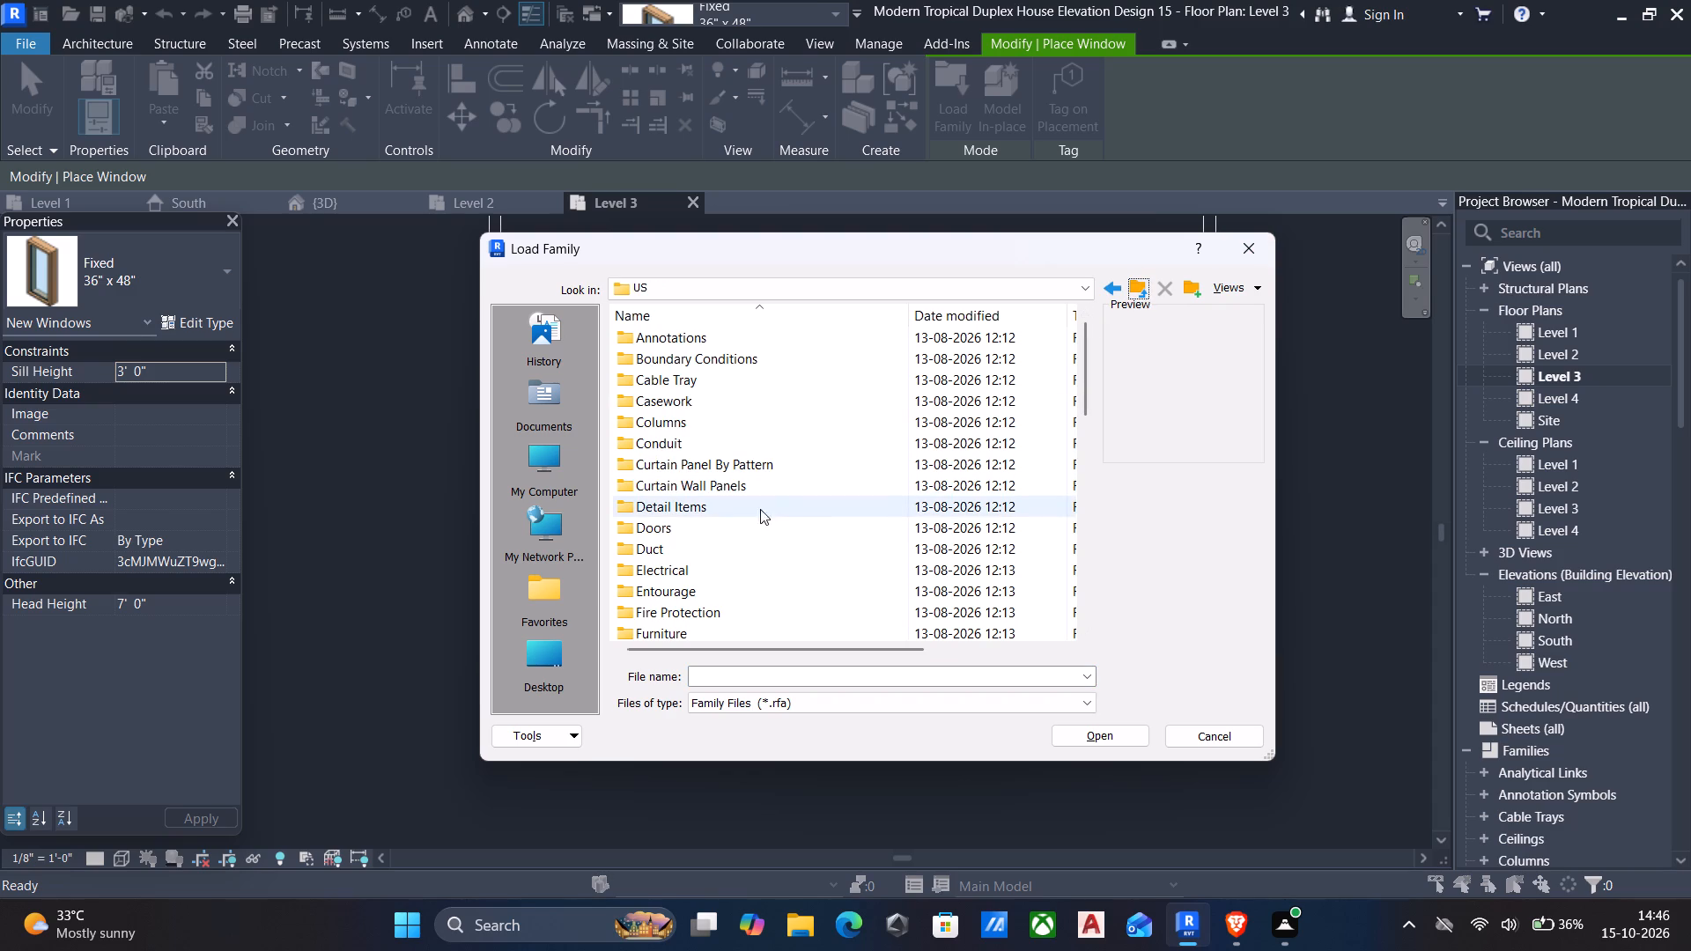
{"action": "double_click", "coordinate": [630, 528]}
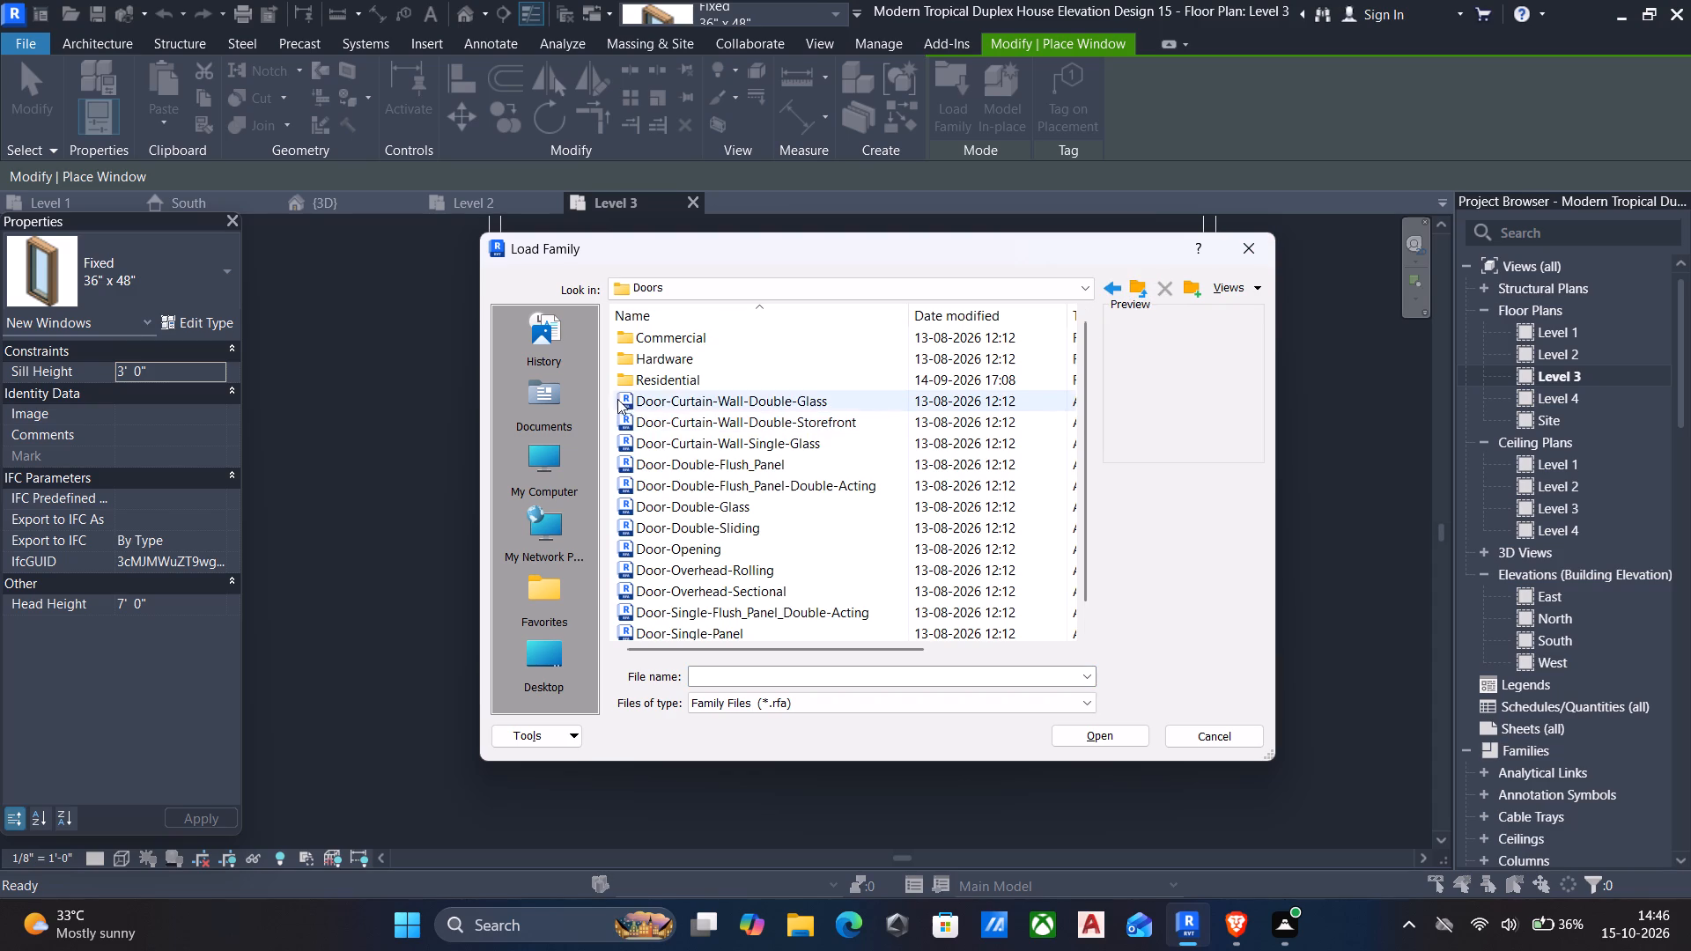
{"action": "left_click", "coordinate": [1131, 290]}
{"action": "scroll", "coordinate": [971, 437], "scroll_direction": "down", "scroll_amount": 20}
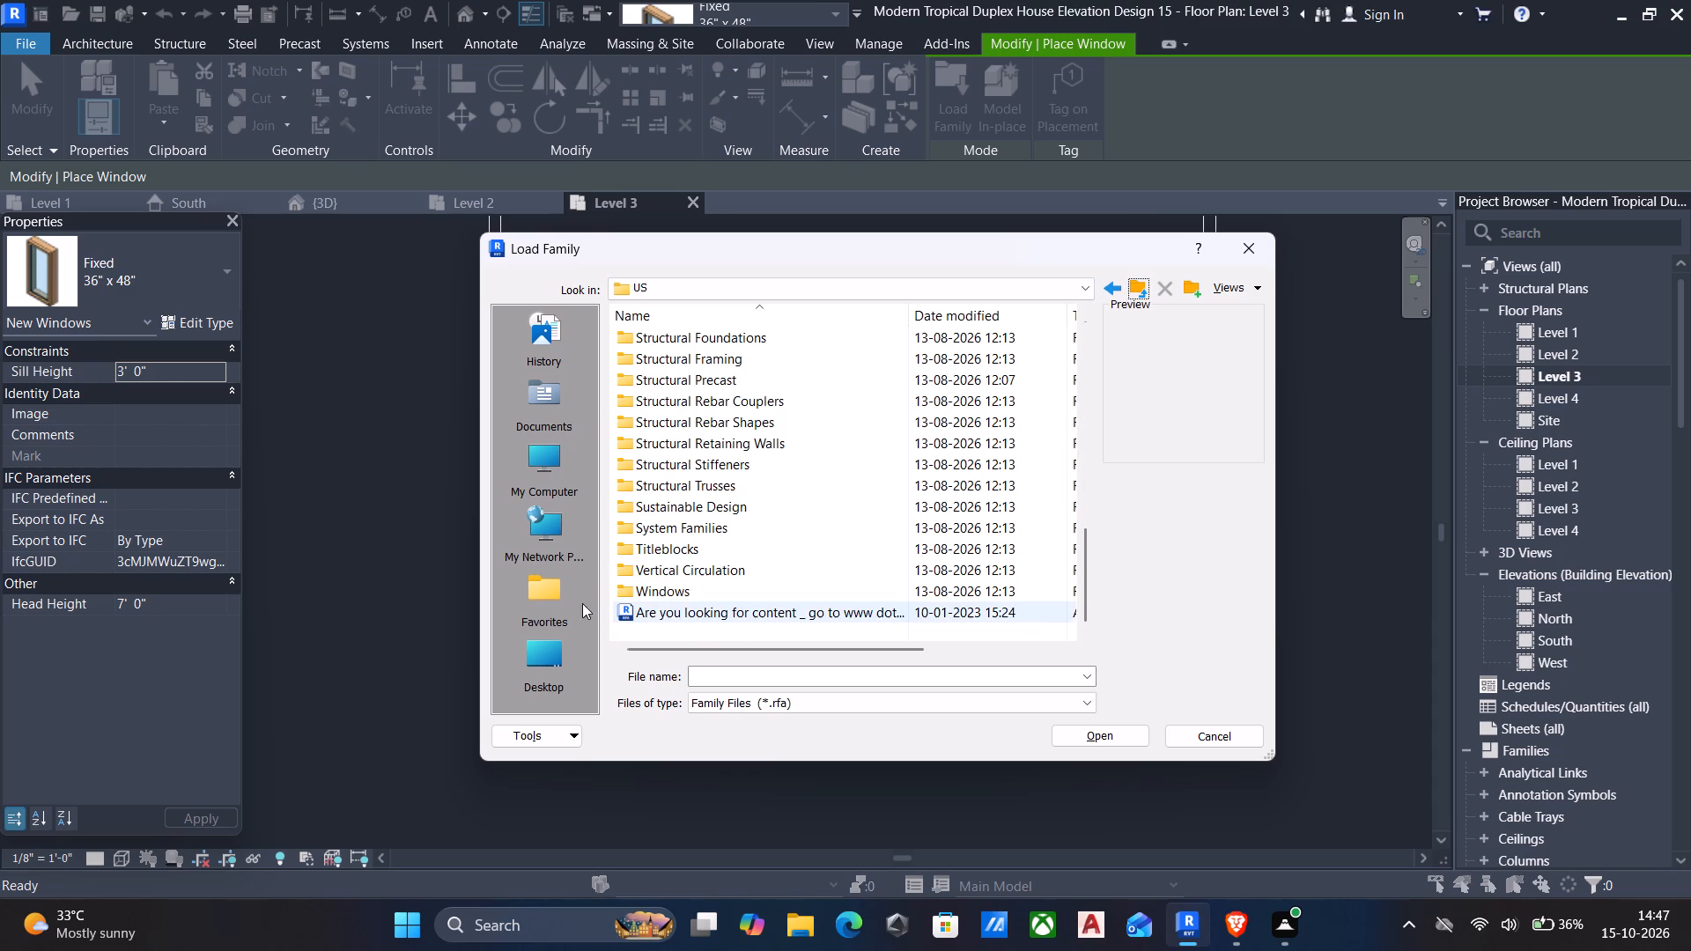
{"action": "double_click", "coordinate": [629, 597]}
{"action": "scroll", "coordinate": [855, 443], "scroll_direction": "down", "scroll_amount": 8}
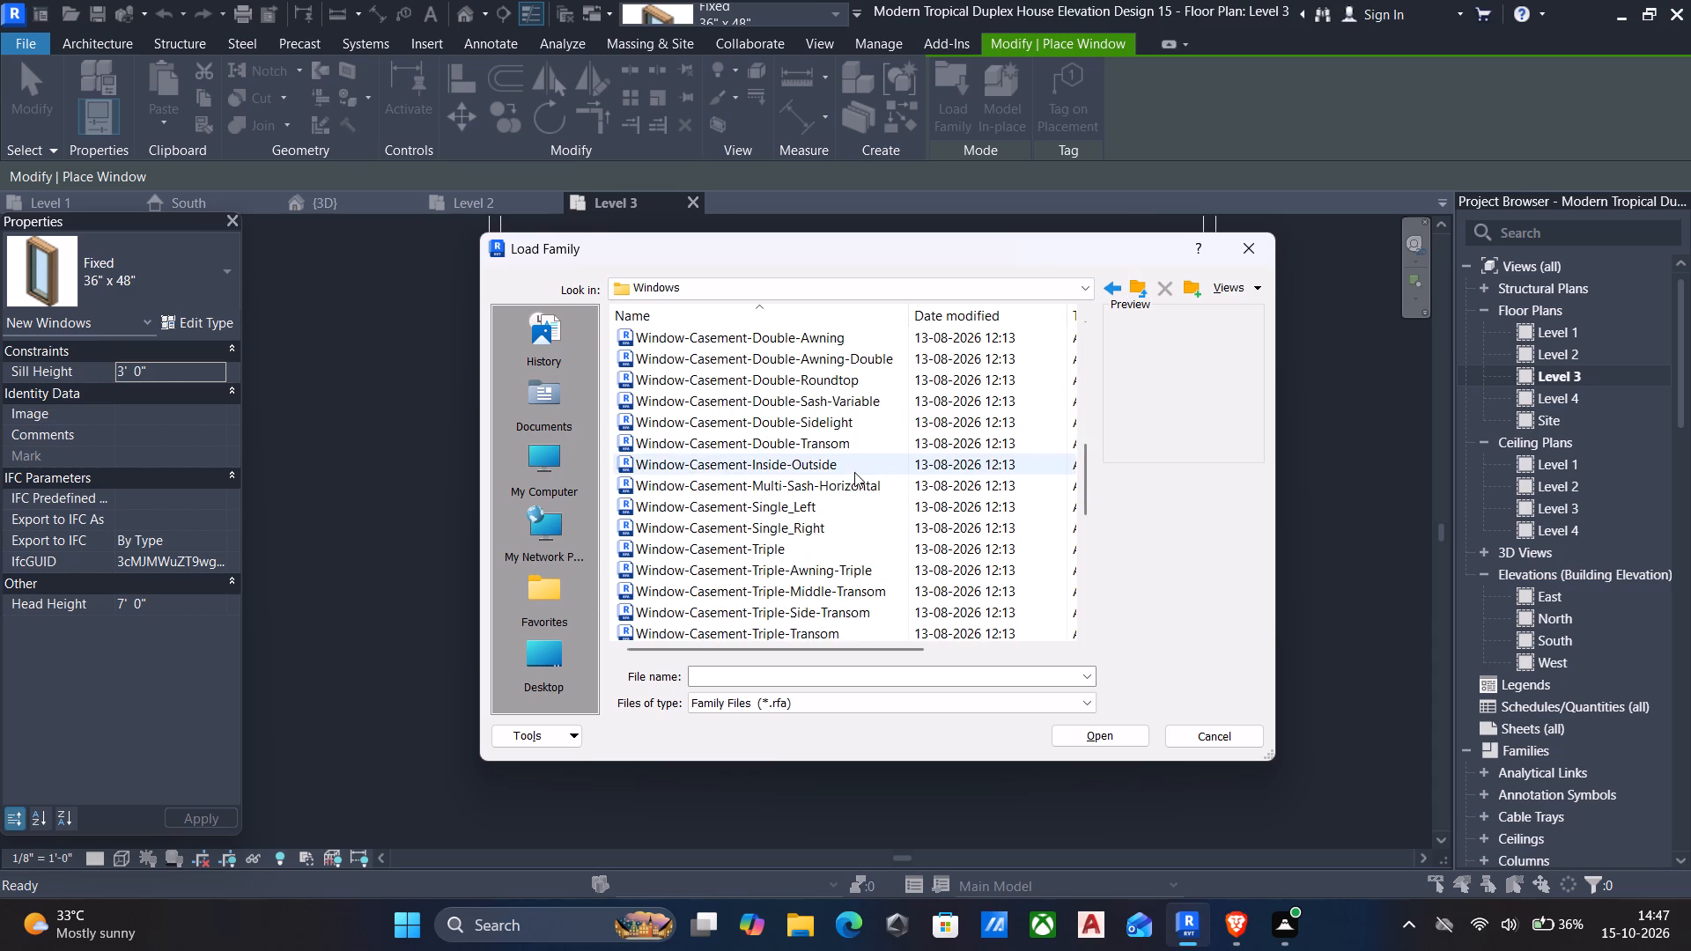
{"action": "scroll", "coordinate": [853, 477], "scroll_direction": "down", "scroll_amount": 14}
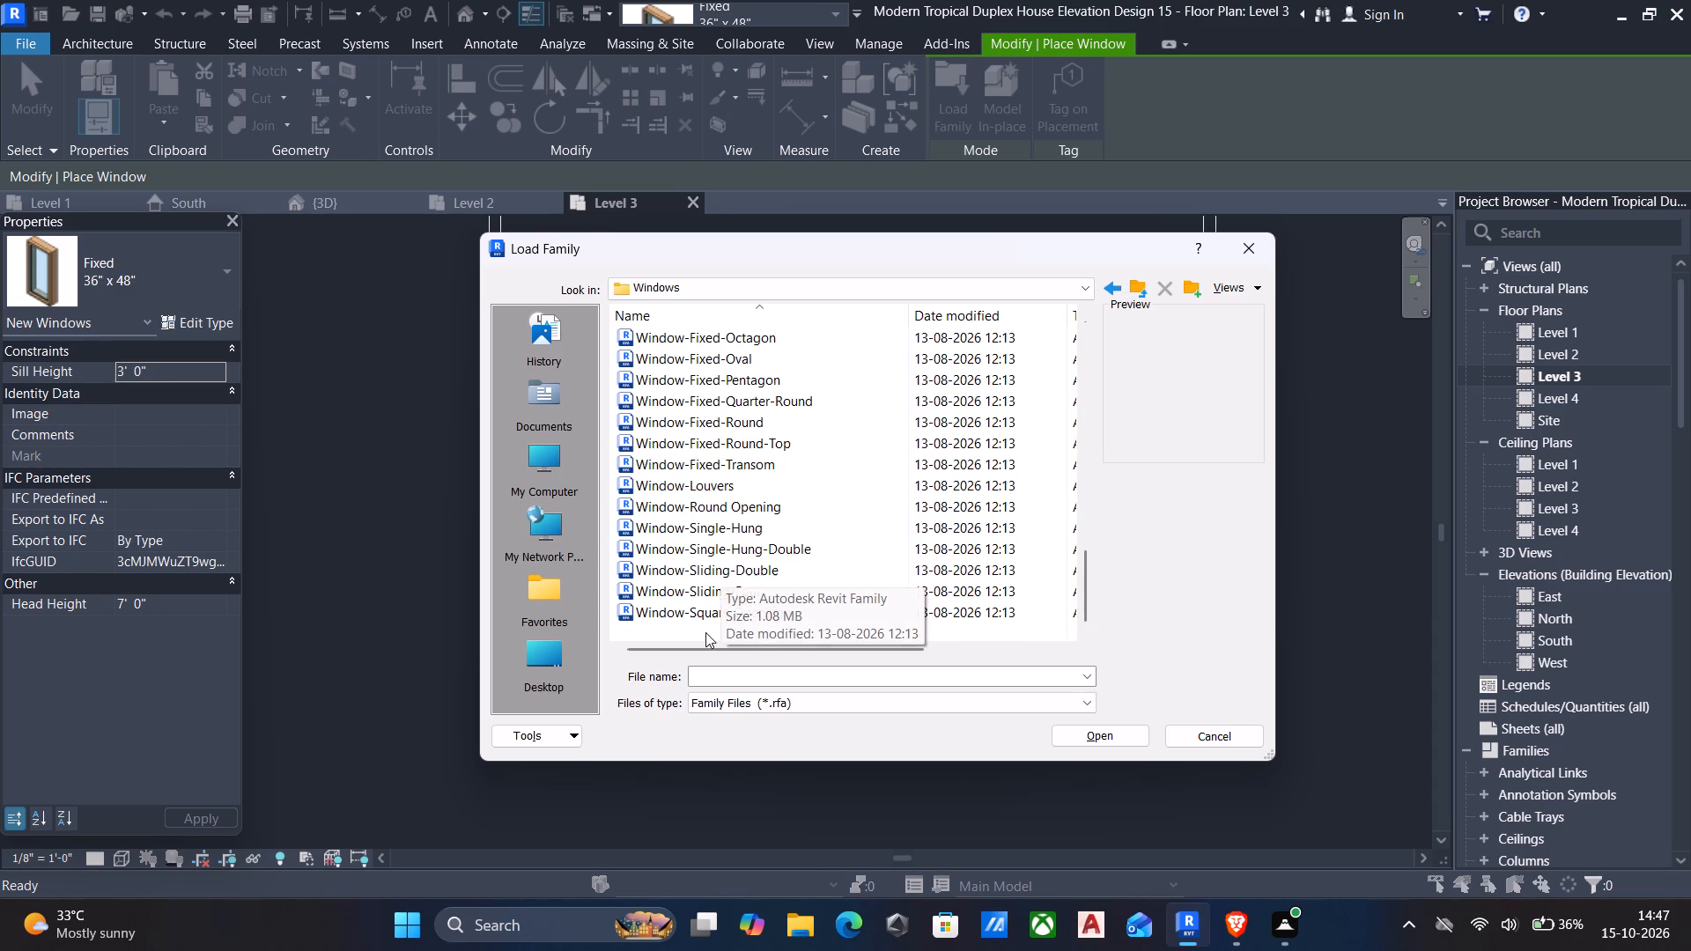
Preview the available window families and load Window-Bay-Casement-Box-90_Degree_Angle-Center_Fixed.
{"action": "left_click", "coordinate": [705, 617]}
{"action": "key", "text": "Up"}
{"action": "key", "text": "Up"}
{"action": "key", "text": "Up"}
{"action": "key", "text": "Up"}
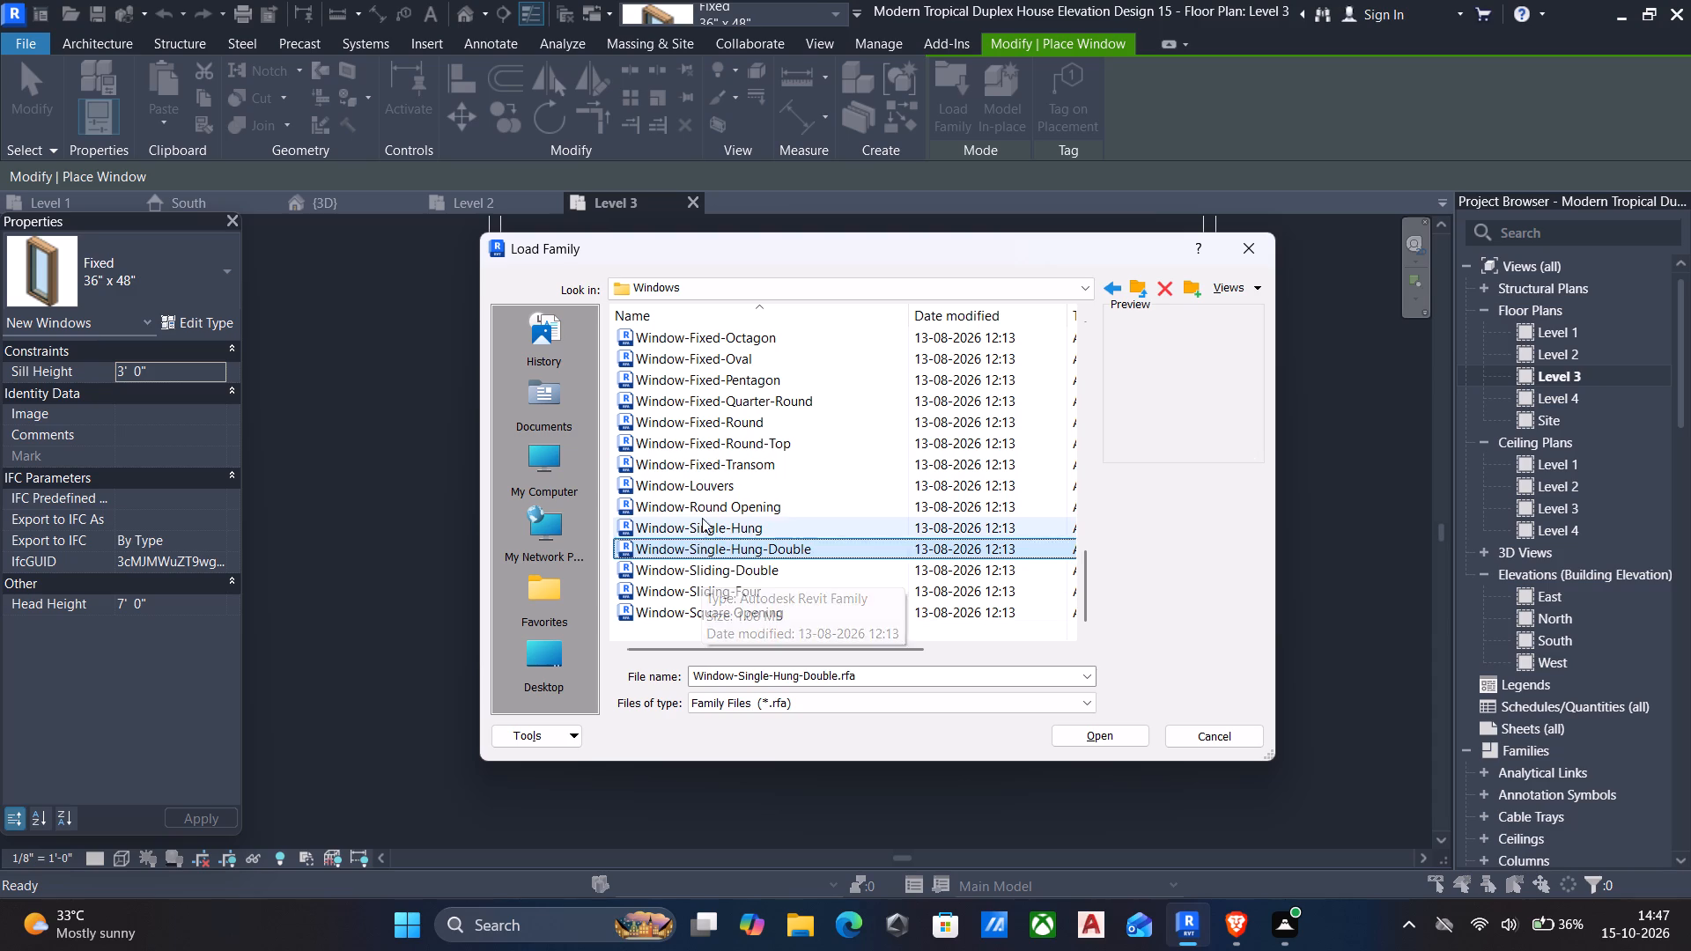
{"action": "key", "text": "Up"}
{"action": "key", "text": "Up"}
{"action": "key", "text": "Up"}
{"action": "key", "text": "Up"}
{"action": "key", "text": "Up"}
{"action": "key", "text": "Up"}
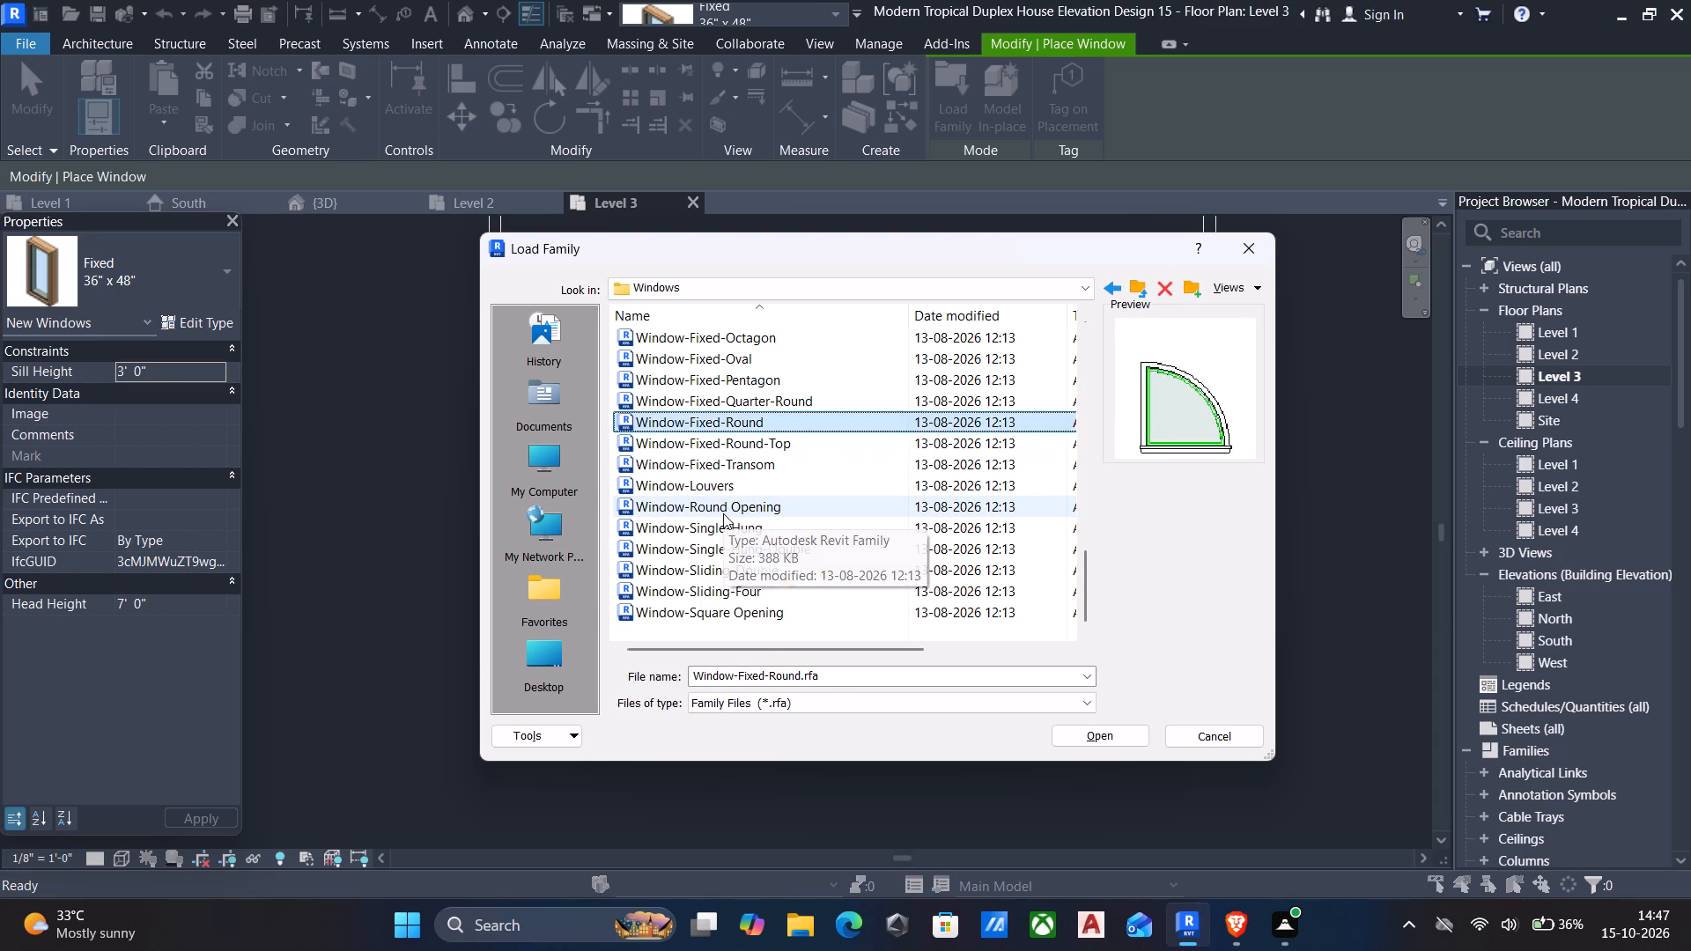
{"action": "key", "text": "Up"}
{"action": "key", "text": "Up"}
{"action": "key", "text": "Up"}
{"action": "key", "text": "Up"}
{"action": "key", "text": "Up"}
{"action": "key", "text": "Up"}
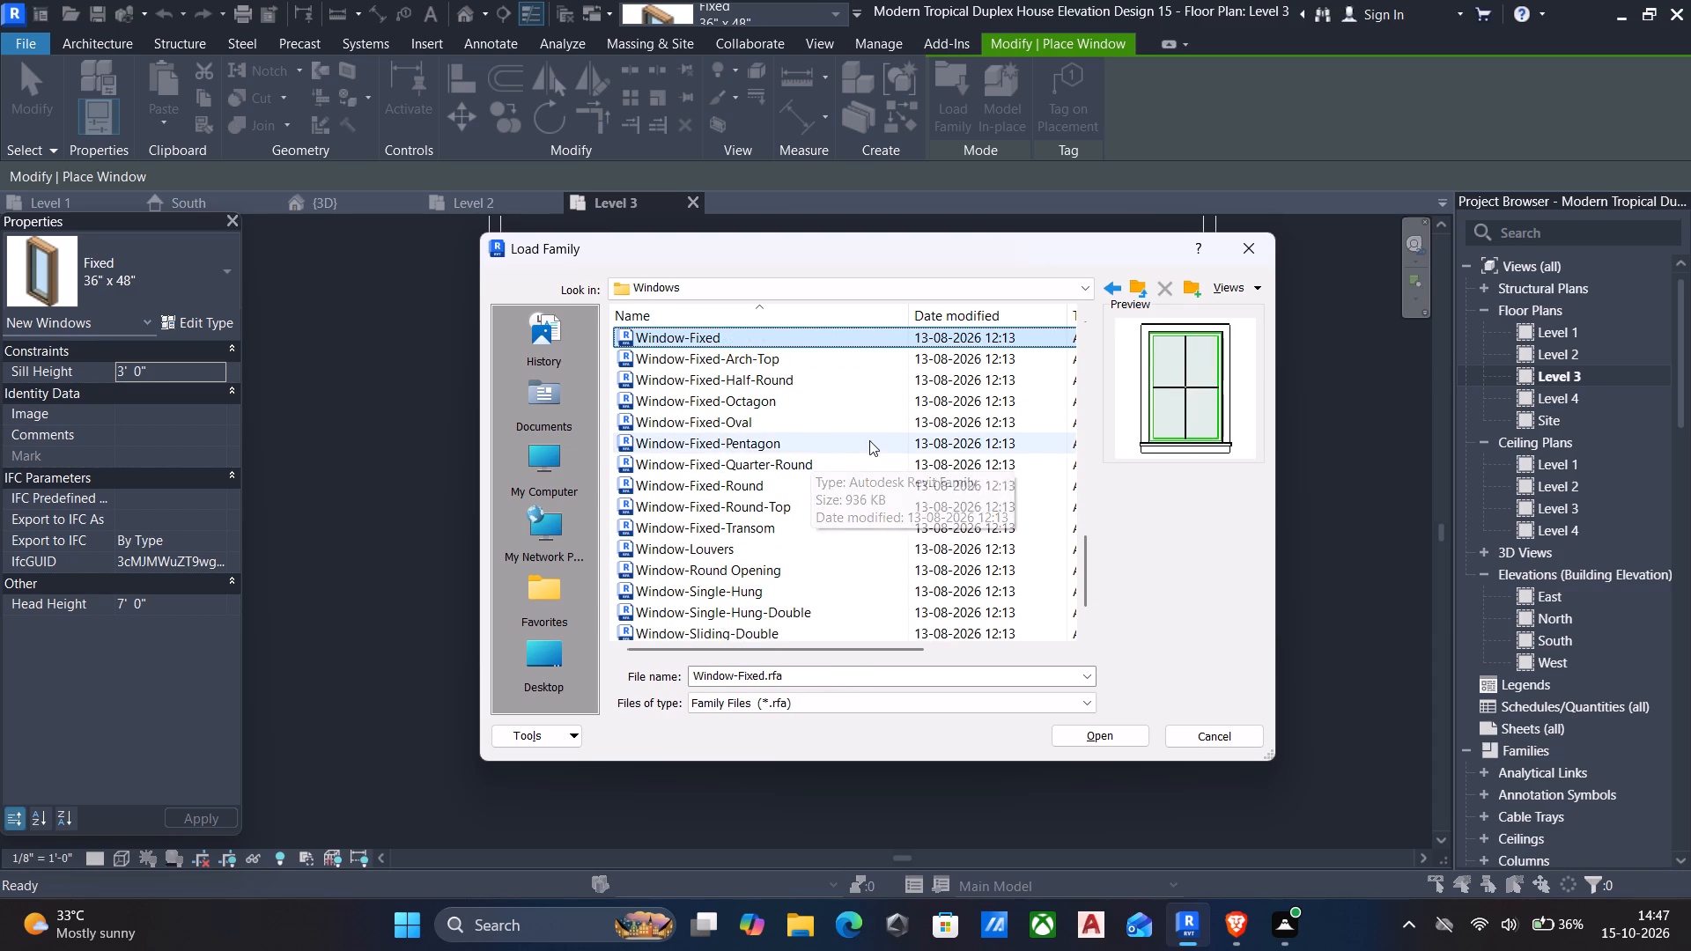
{"action": "key", "text": "Up"}
{"action": "key", "text": "Up"}
{"action": "key", "text": "Up"}
{"action": "key", "text": "Up"}
{"action": "key", "text": "Up"}
{"action": "key", "text": "Up"}
{"action": "key", "text": "Up"}
{"action": "key", "text": "Up"}
{"action": "key", "text": "Up"}
{"action": "key", "text": "Up"}
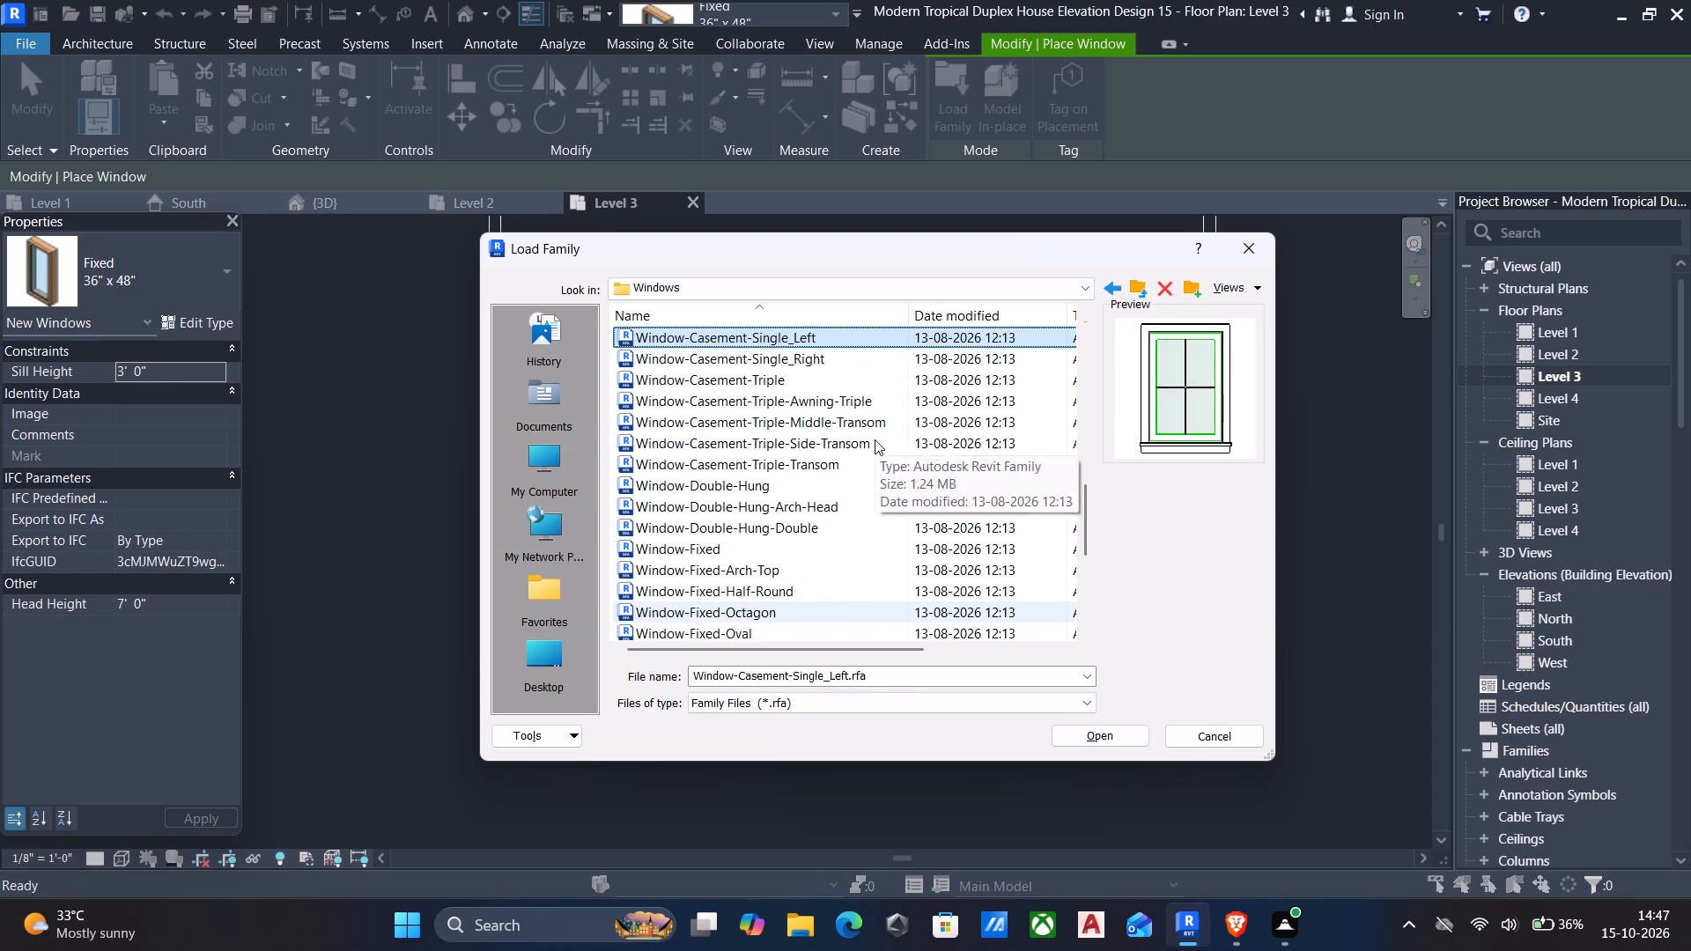
{"action": "key", "text": "Up"}
{"action": "key", "text": "Up"}
{"action": "key", "text": "Up"}
{"action": "key", "text": "Up"}
{"action": "key", "text": "Up"}
{"action": "key", "text": "Up"}
{"action": "key", "text": "Up"}
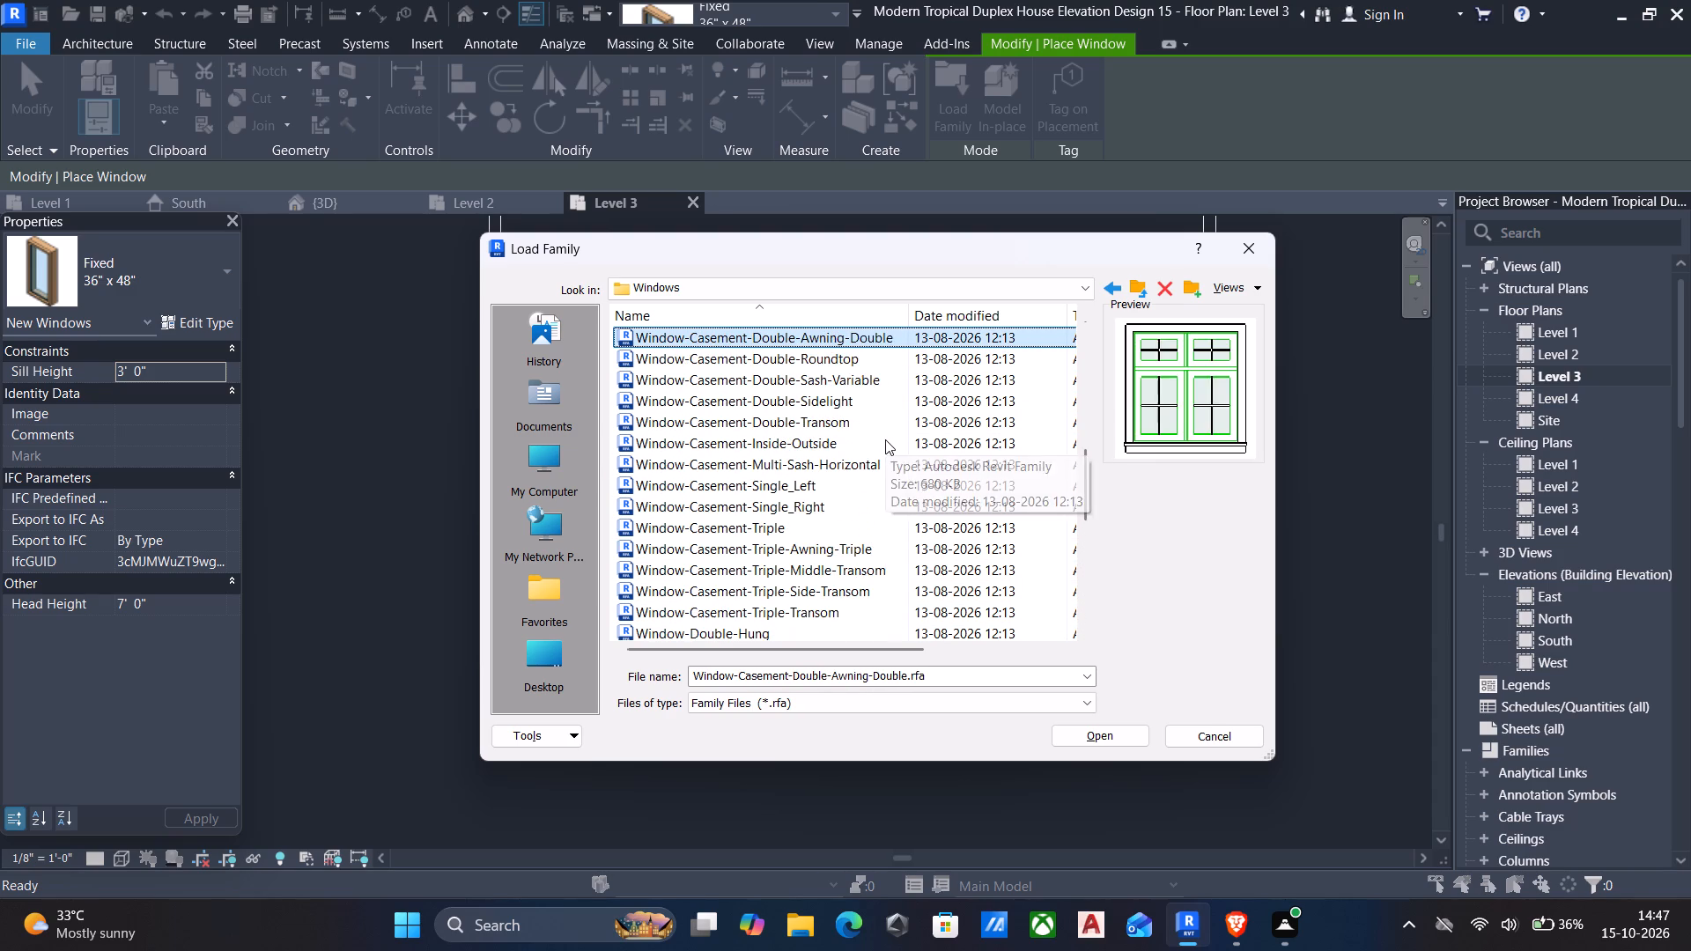
{"action": "key", "text": "Up"}
{"action": "key", "text": "Up"}
{"action": "key", "text": "Up"}
{"action": "key", "text": "Up"}
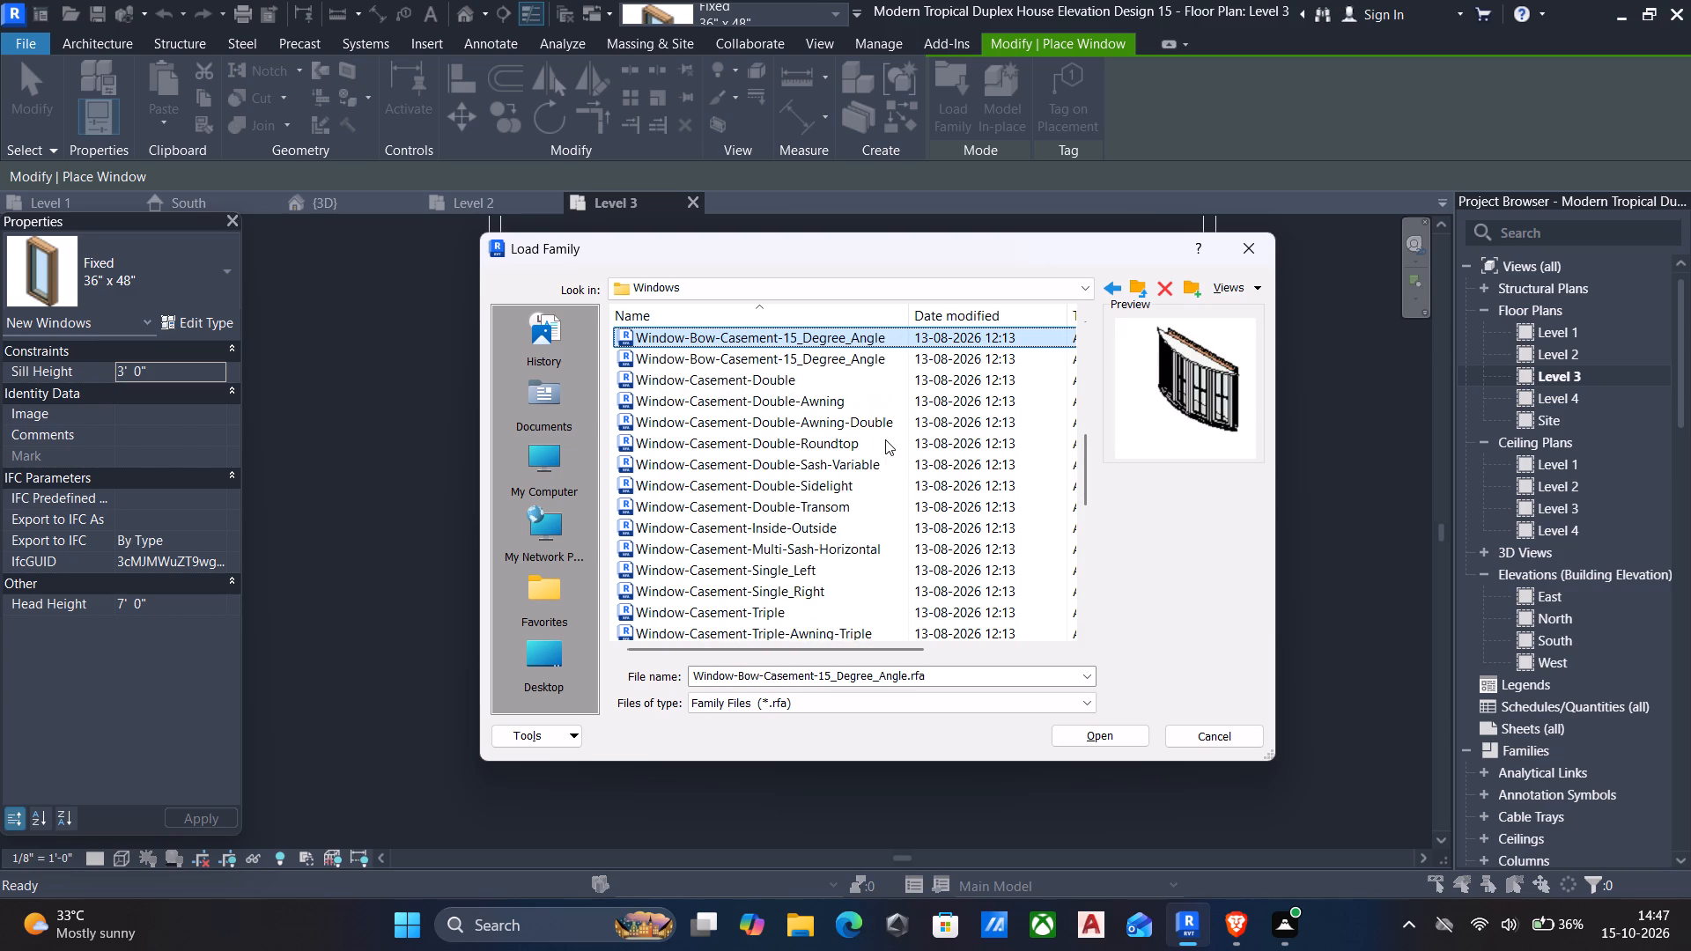
{"action": "key", "text": "Down"}
{"action": "key", "text": "Up"}
{"action": "key", "text": "Up"}
{"action": "key", "text": "Up"}
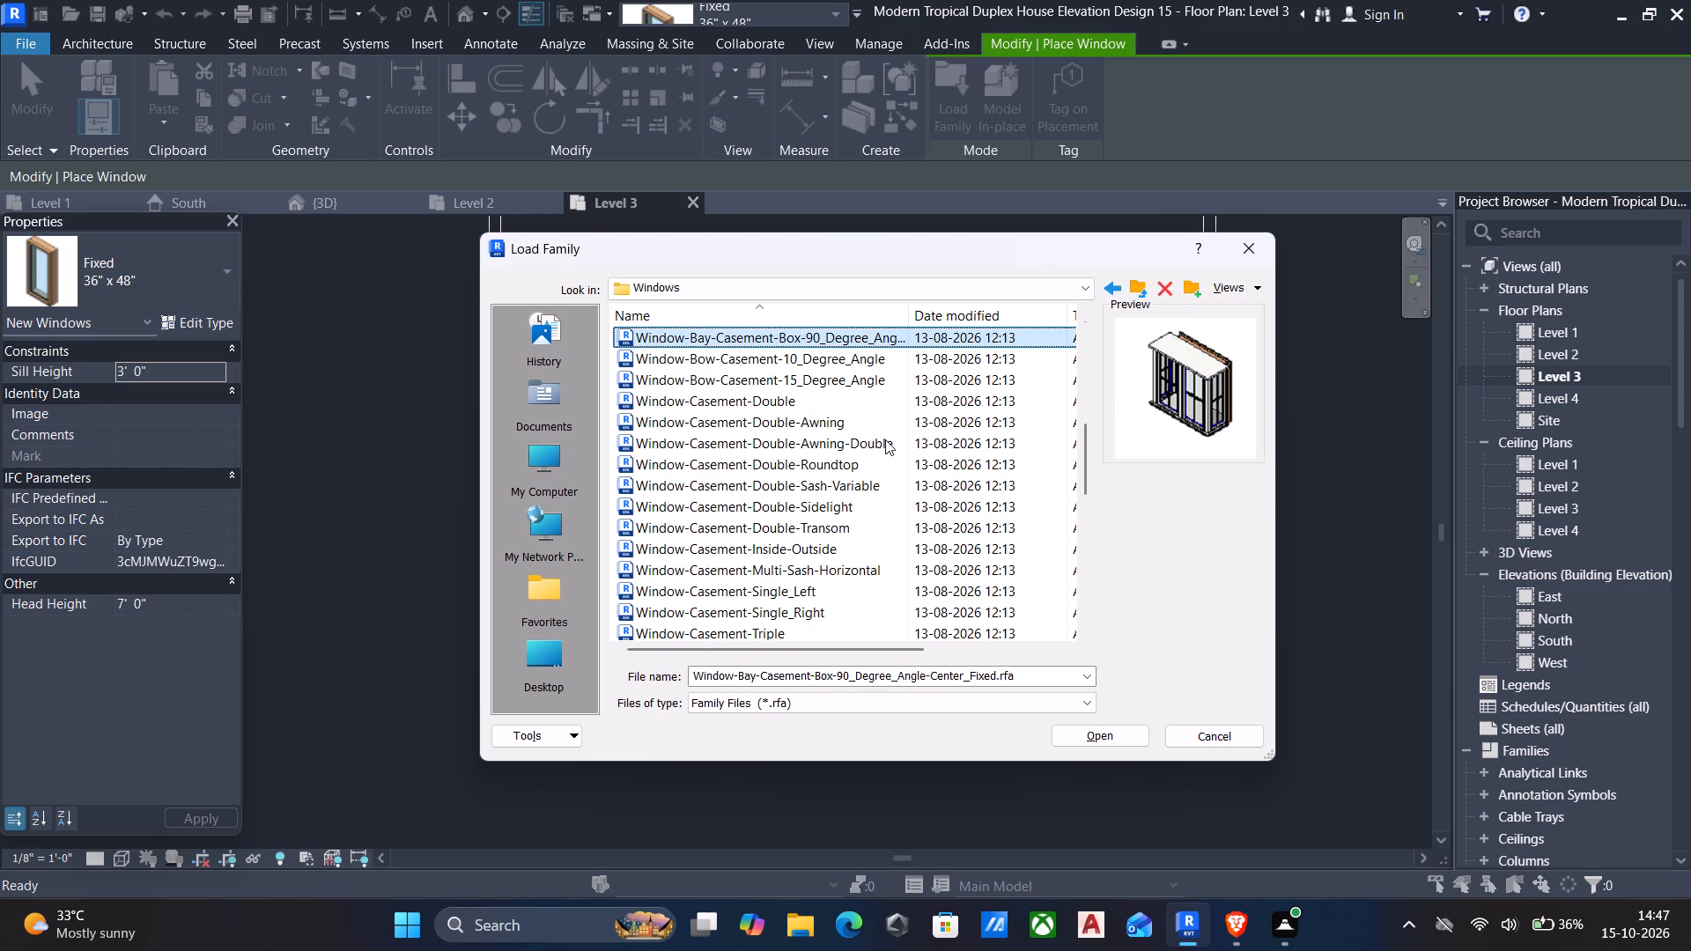
{"action": "key", "text": "Down"}
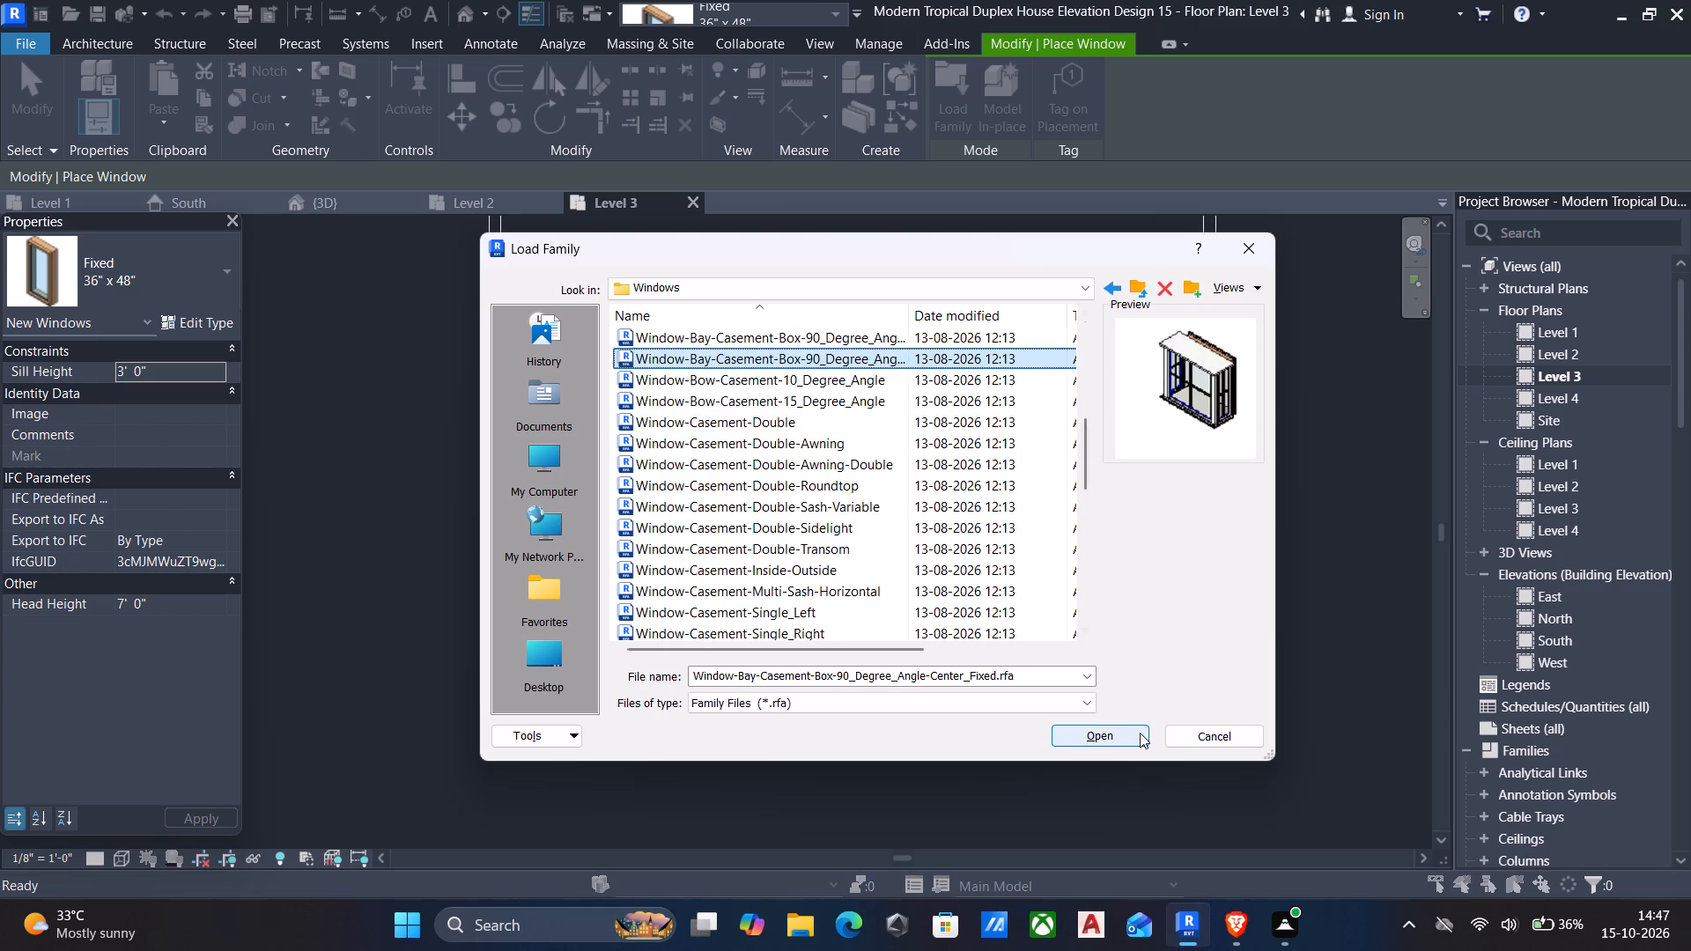
{"action": "left_click", "coordinate": [1120, 731]}
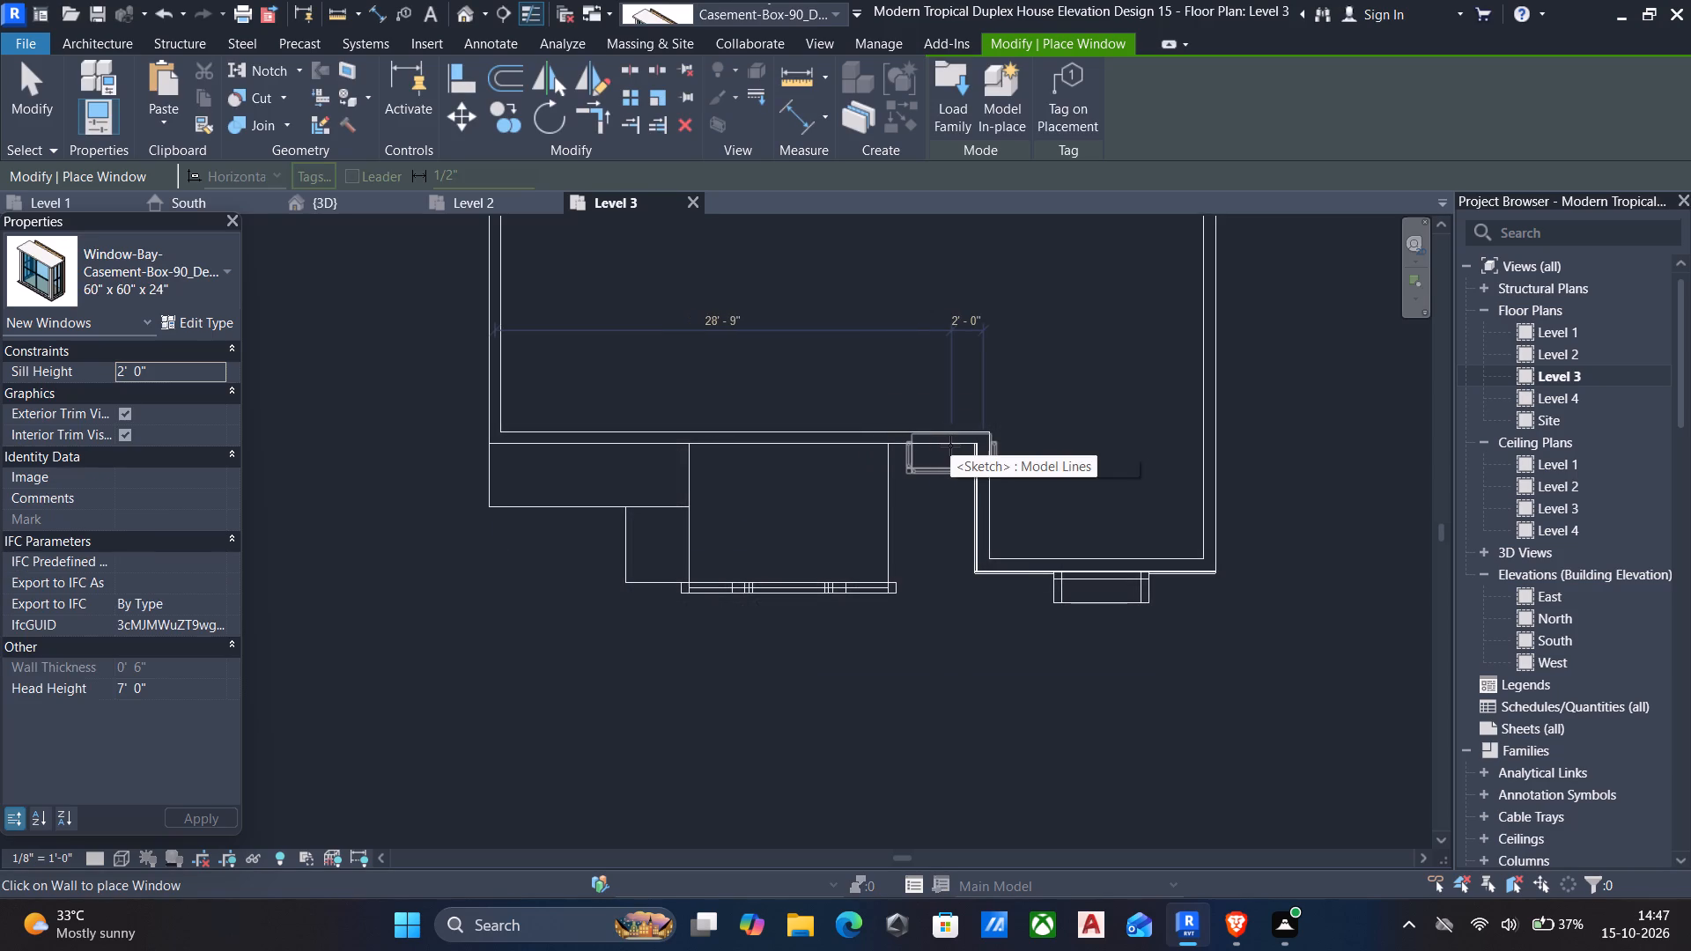
Place a 60" x 60" x 24" box bay window on the recessed front wall beside the projecting bay, centred about 3'-0" from its side wall.
{"action": "scroll", "coordinate": [950, 446], "scroll_direction": "up", "scroll_amount": 5}
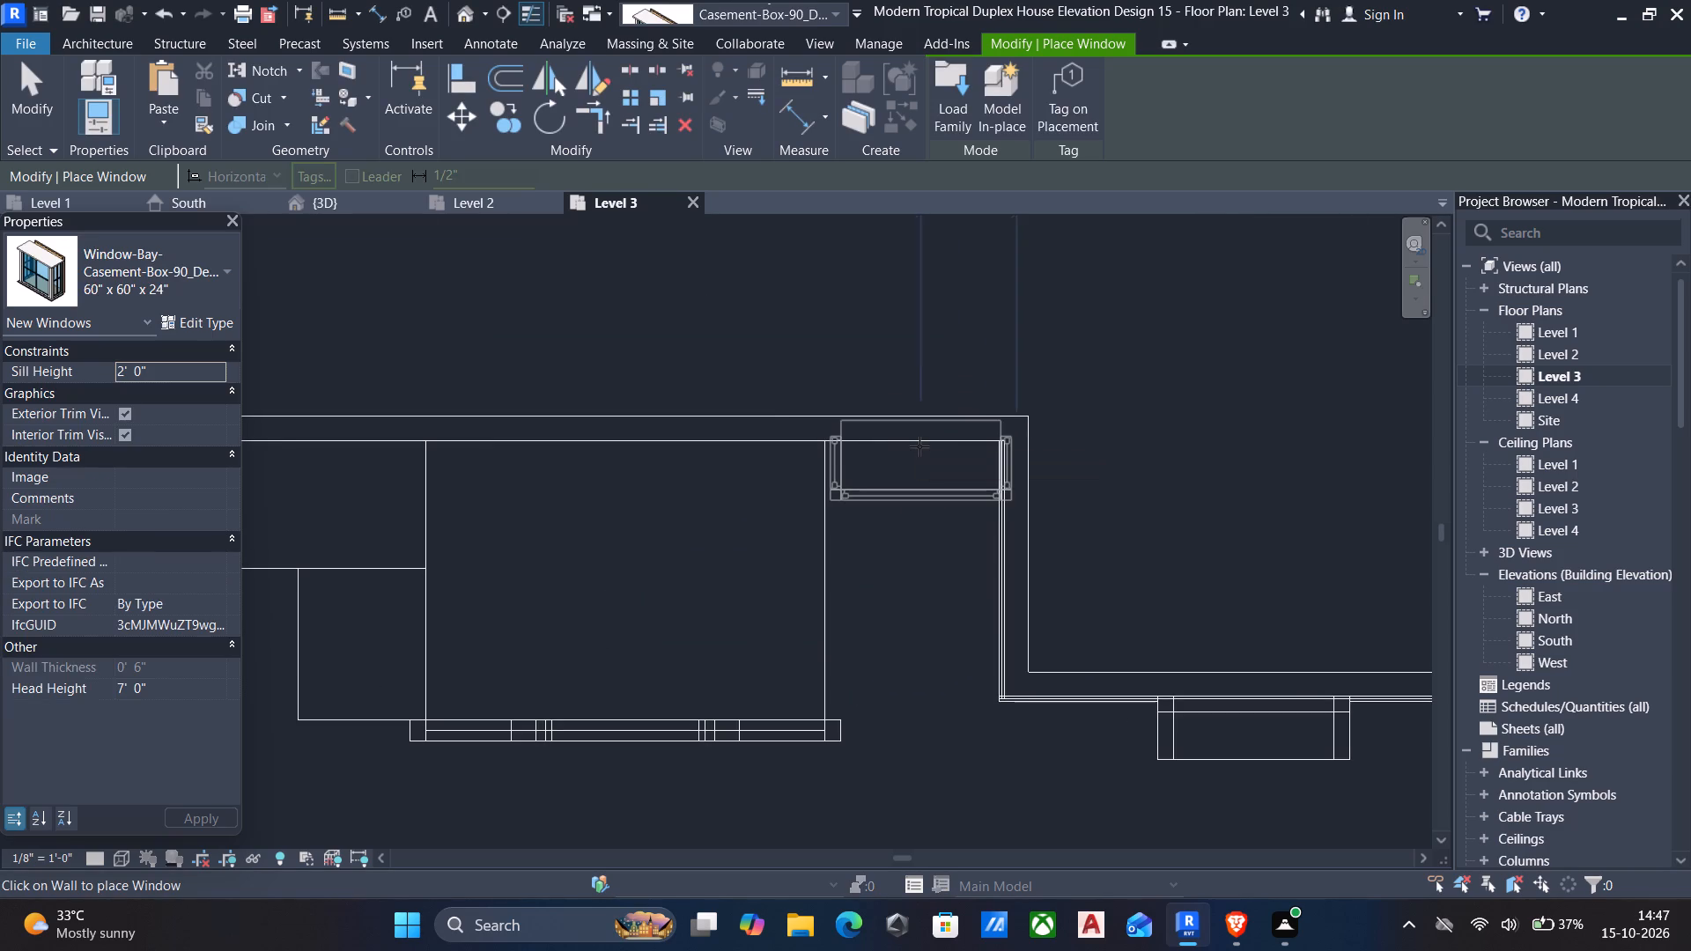
{"action": "left_click", "coordinate": [919, 446]}
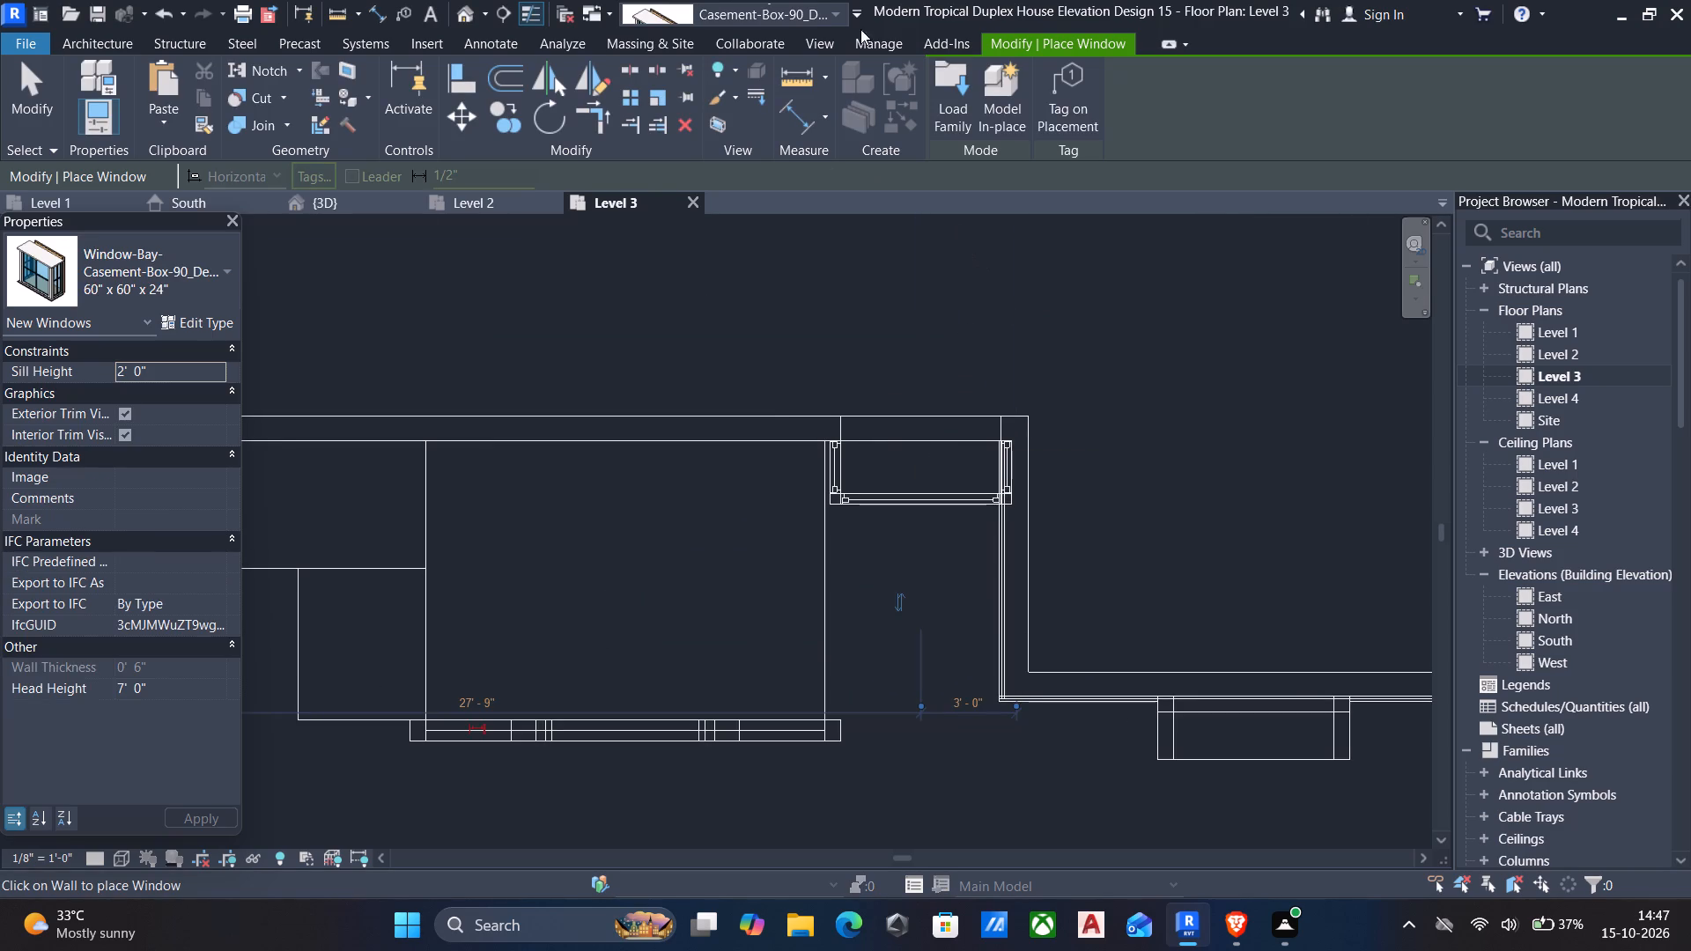
Examine the newly placed box bay window in 3D from the front, the side and inside the upper storey.
{"action": "left_click", "coordinate": [467, 10]}
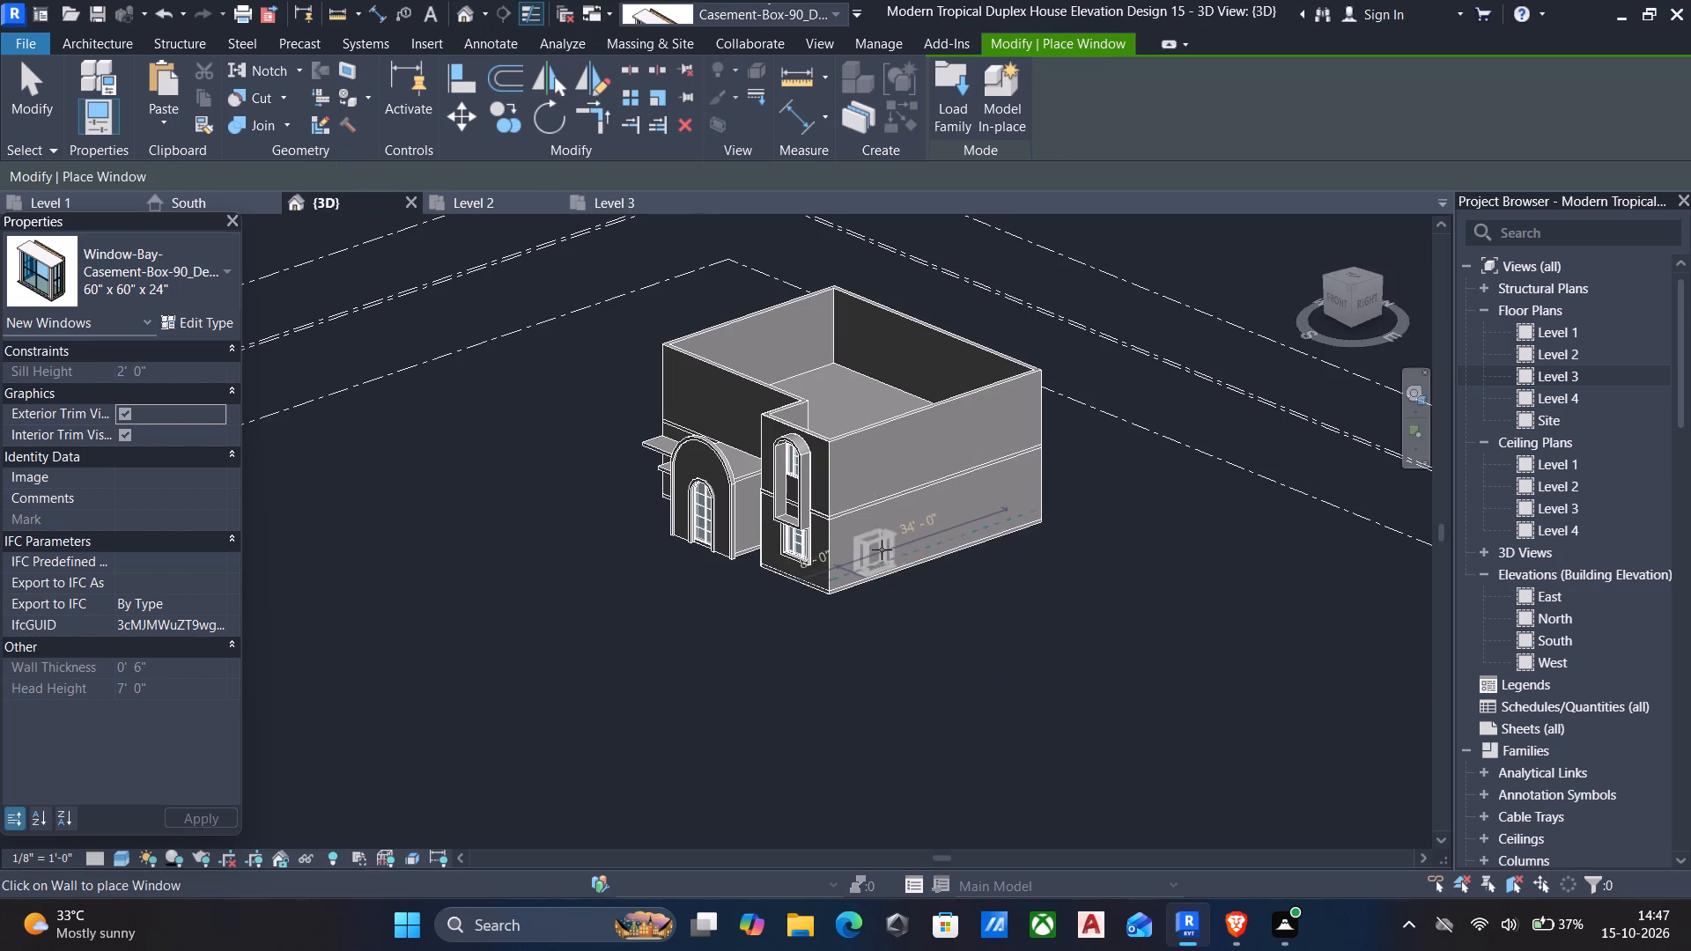
{"action": "key", "text": "Escape"}
{"action": "middle_click_drag", "start_coordinate": [949, 556], "coordinate": [1188, 520], "text": "shift"}
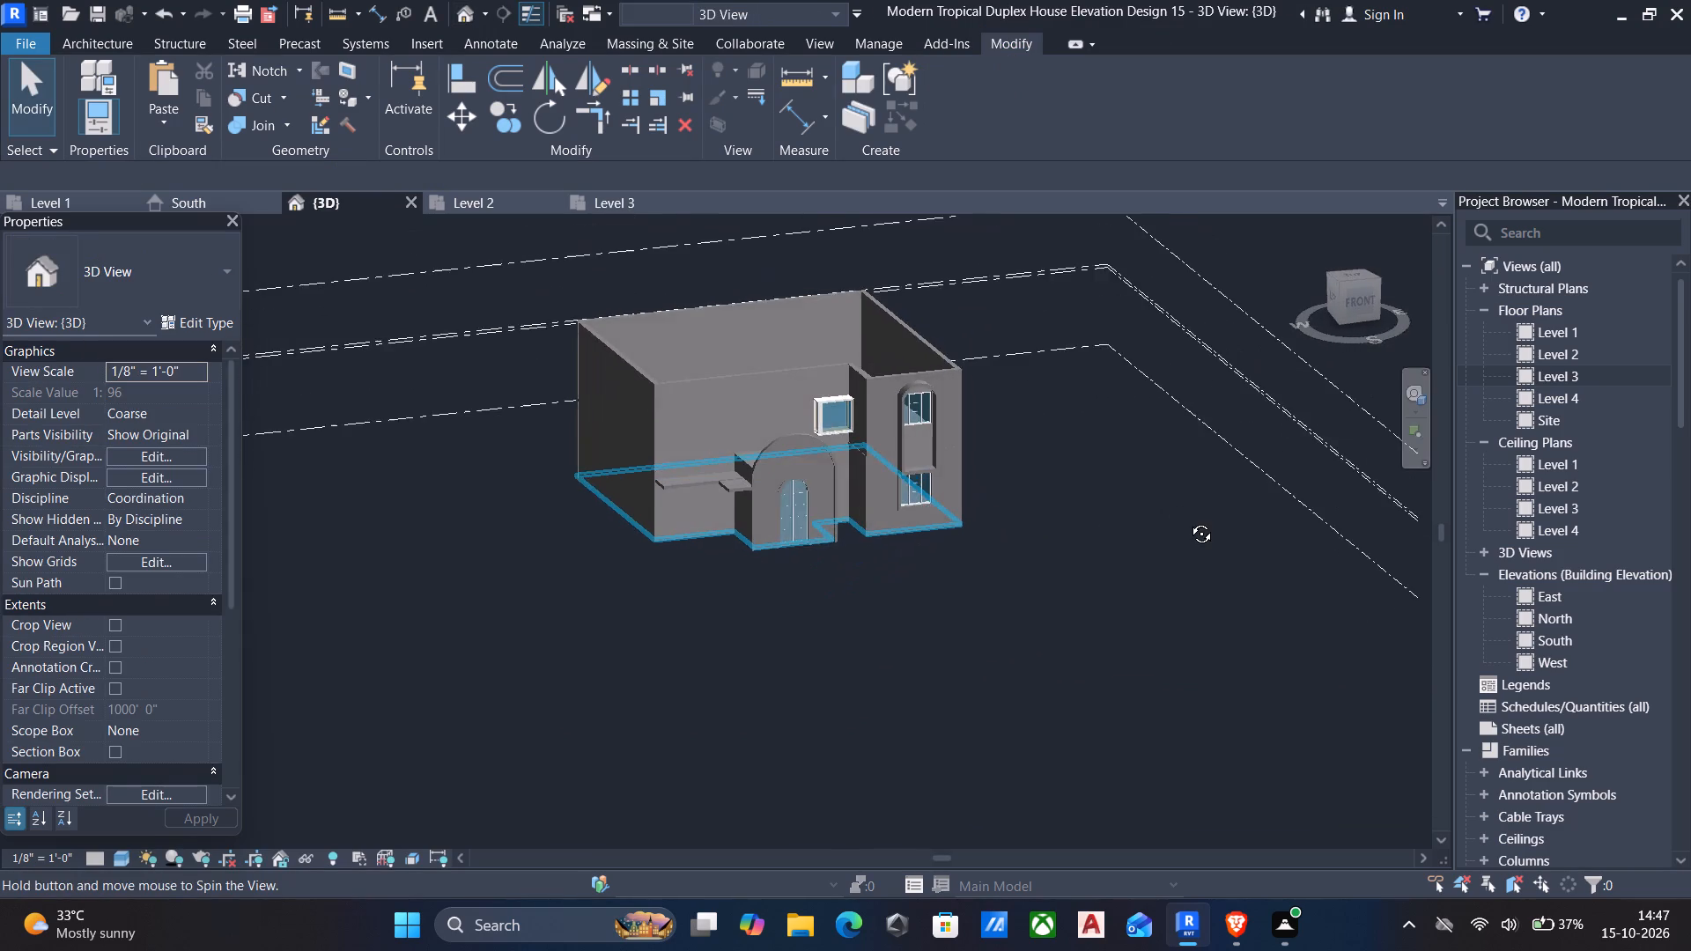
{"action": "middle_click_drag", "start_coordinate": [1188, 520], "coordinate": [1176, 525], "text": "shift"}
{"action": "scroll", "coordinate": [978, 434], "scroll_direction": "up", "scroll_amount": 6}
{"action": "scroll", "coordinate": [698, 399], "scroll_direction": "up", "scroll_amount": 4}
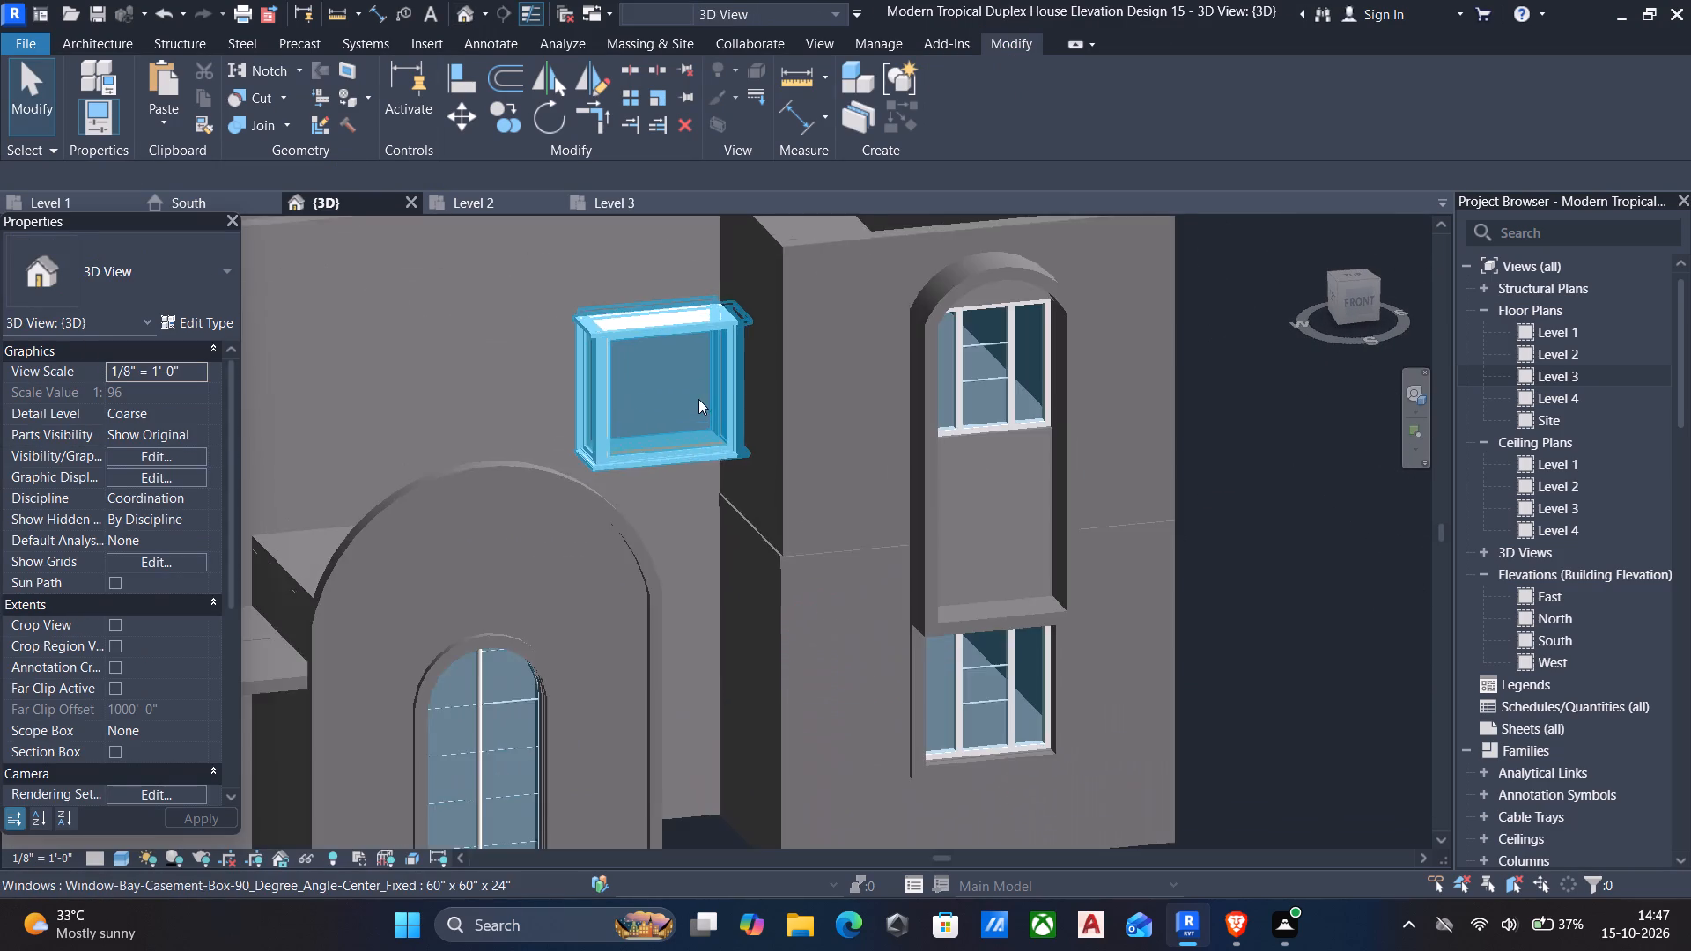
{"action": "middle_click_drag", "start_coordinate": [654, 440], "coordinate": [735, 453]}
{"action": "middle_click_drag", "start_coordinate": [777, 453], "coordinate": [690, 499], "text": "shift"}
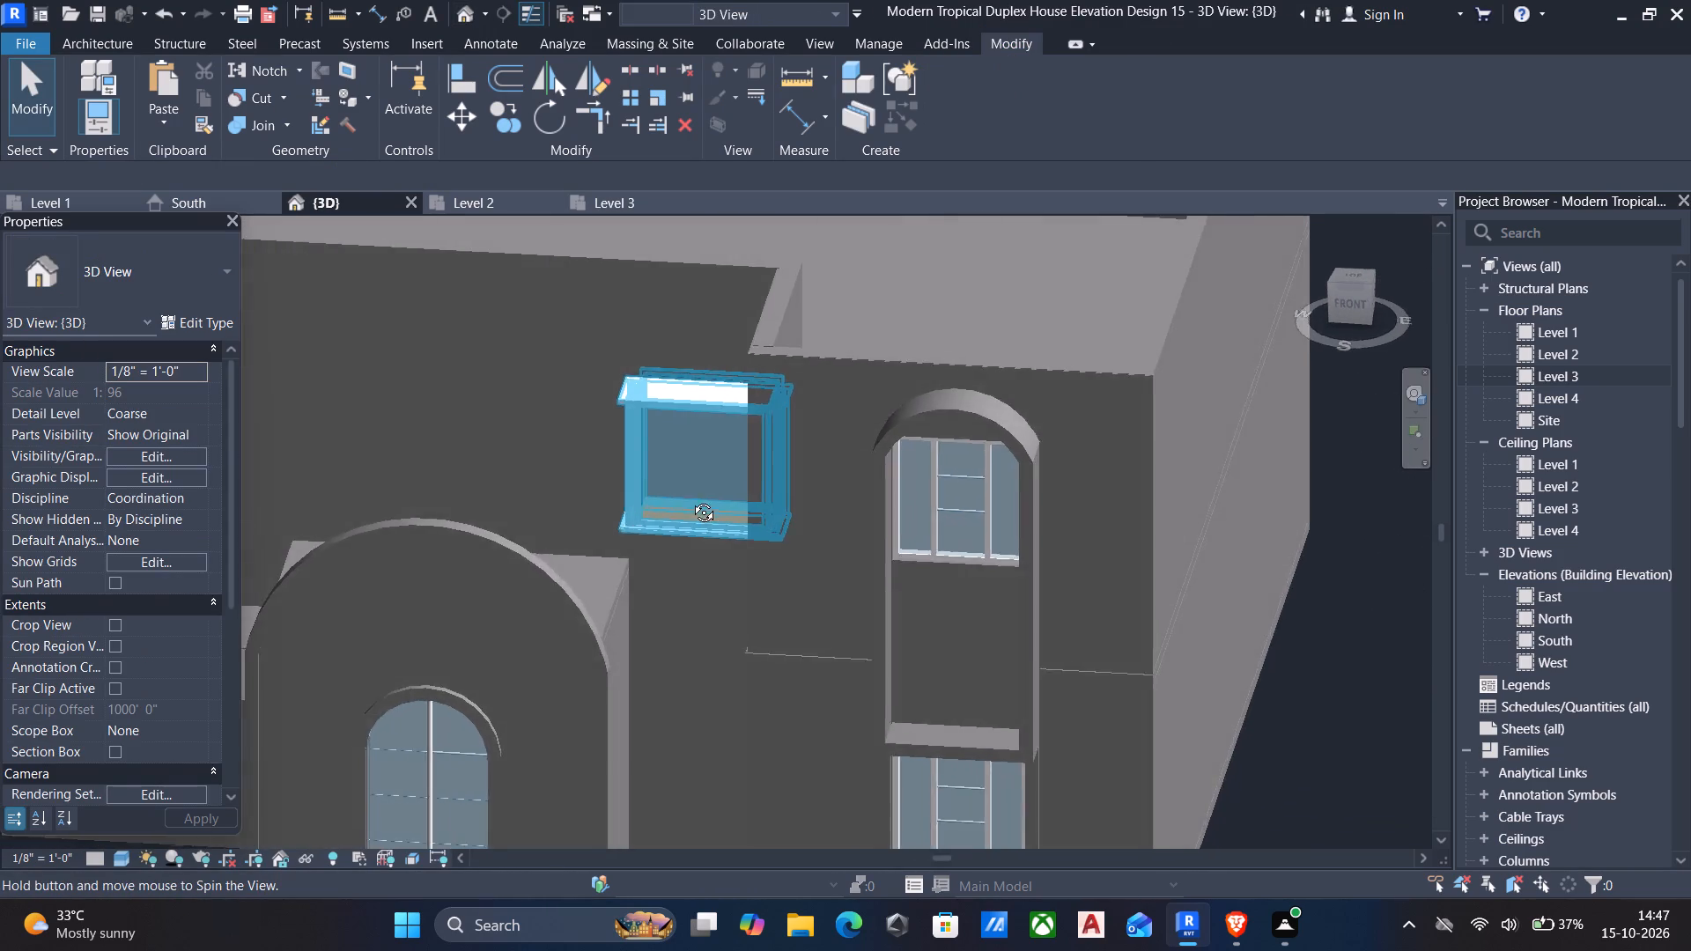
{"action": "middle_click_drag", "start_coordinate": [690, 499], "coordinate": [772, 387], "text": "shift"}
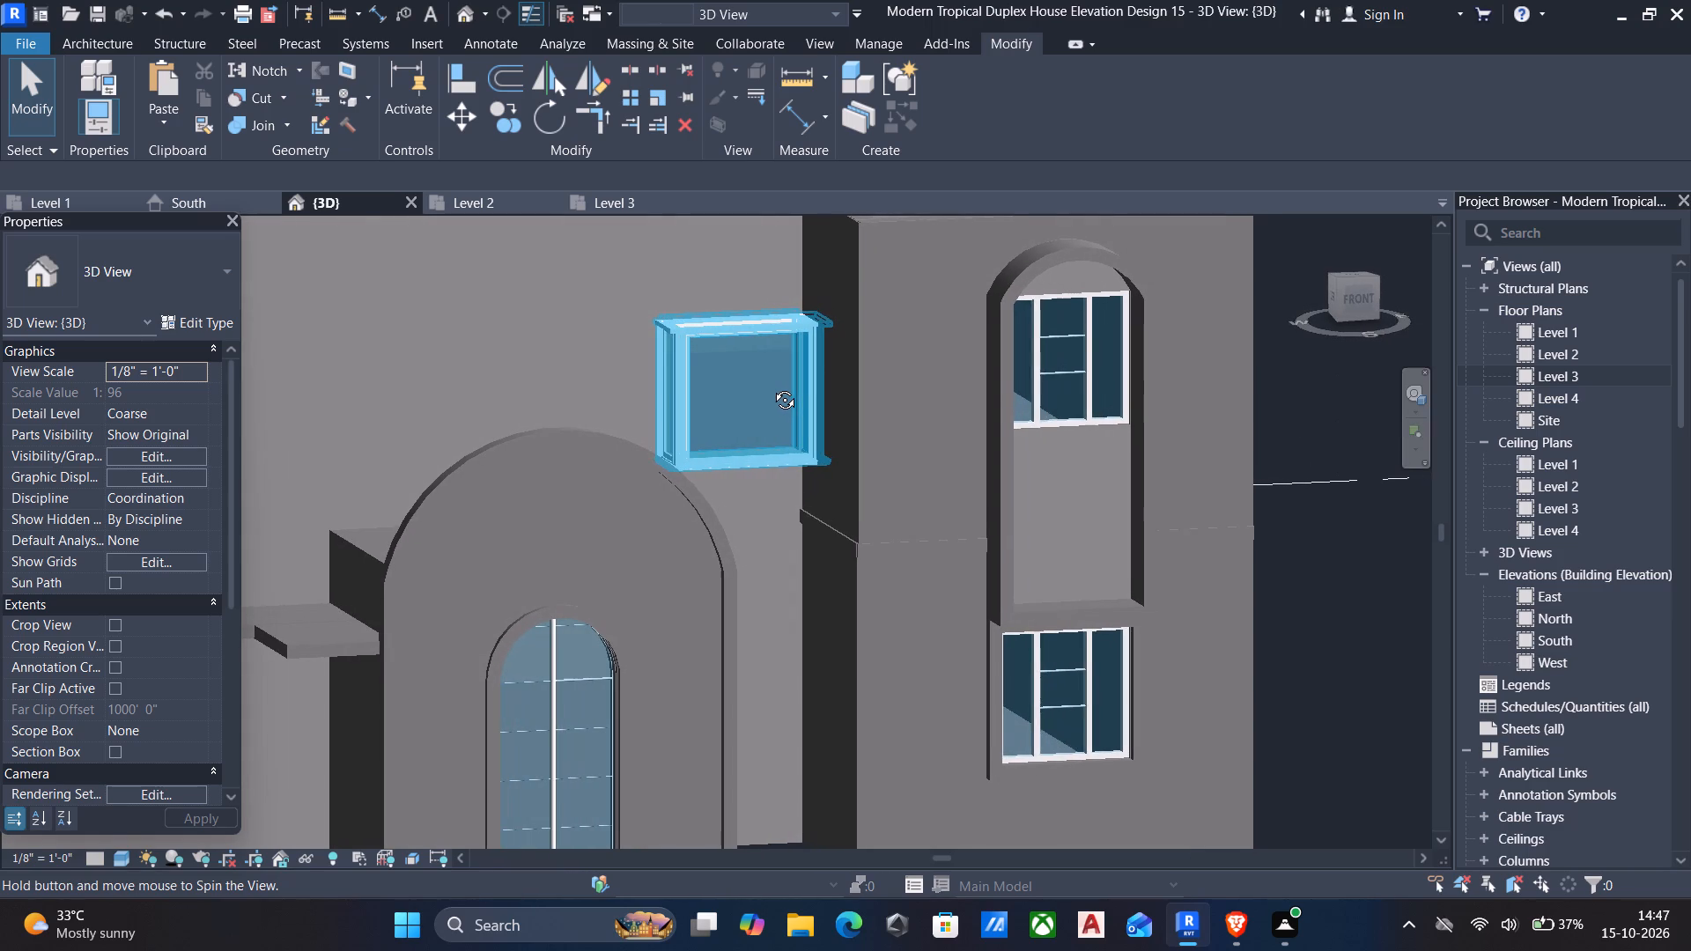
{"action": "middle_click_drag", "start_coordinate": [772, 387], "coordinate": [934, 348], "text": "shift"}
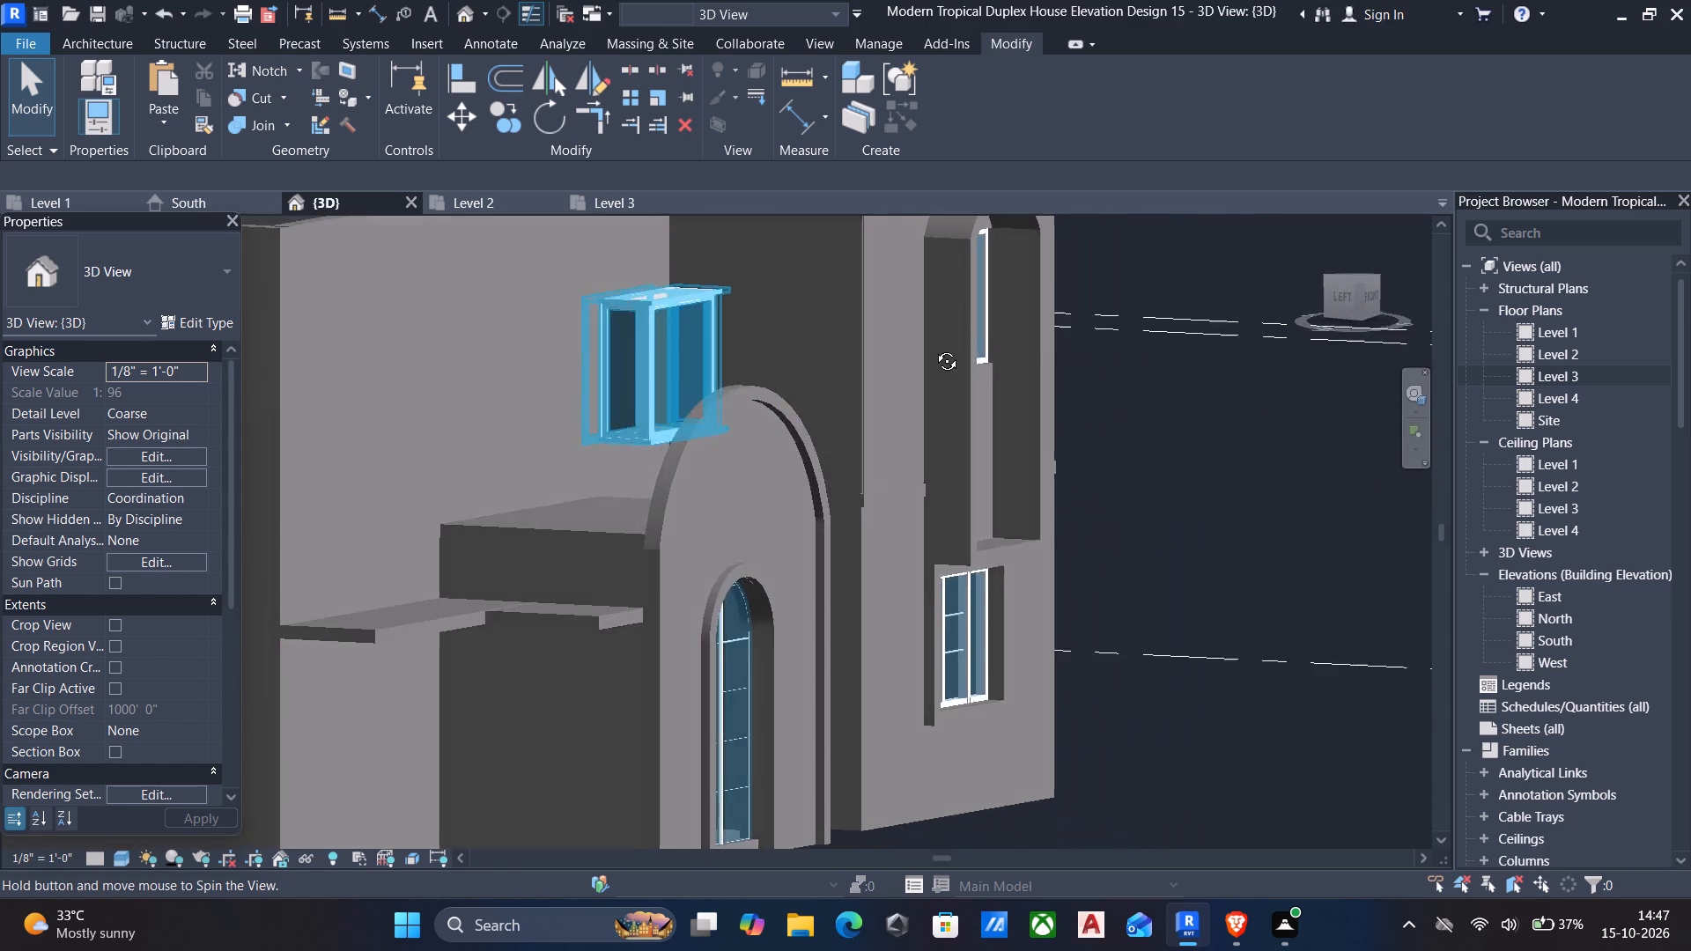
{"action": "middle_click_drag", "start_coordinate": [934, 348], "coordinate": [1221, 498], "text": "shift"}
{"action": "scroll", "coordinate": [1049, 527], "scroll_direction": "down", "scroll_amount": 3}
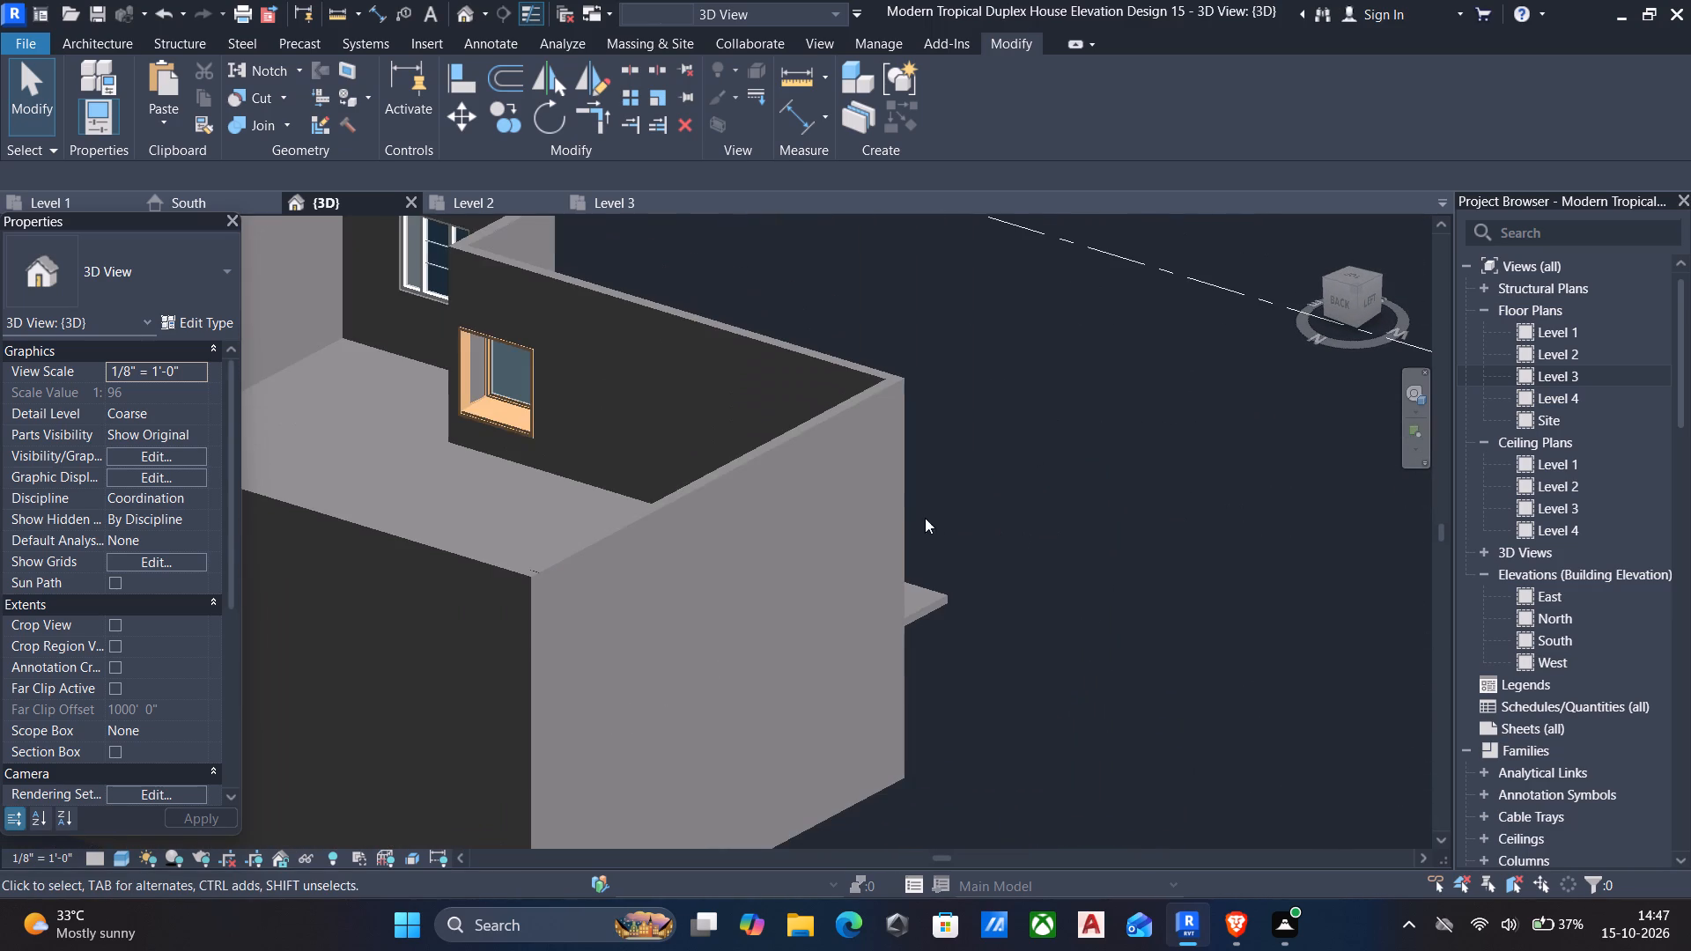
{"action": "scroll", "coordinate": [319, 442], "scroll_direction": "up", "scroll_amount": 5}
{"action": "scroll", "coordinate": [654, 409], "scroll_direction": "up", "scroll_amount": 6}
{"action": "middle_click_drag", "start_coordinate": [654, 409], "coordinate": [676, 429]}
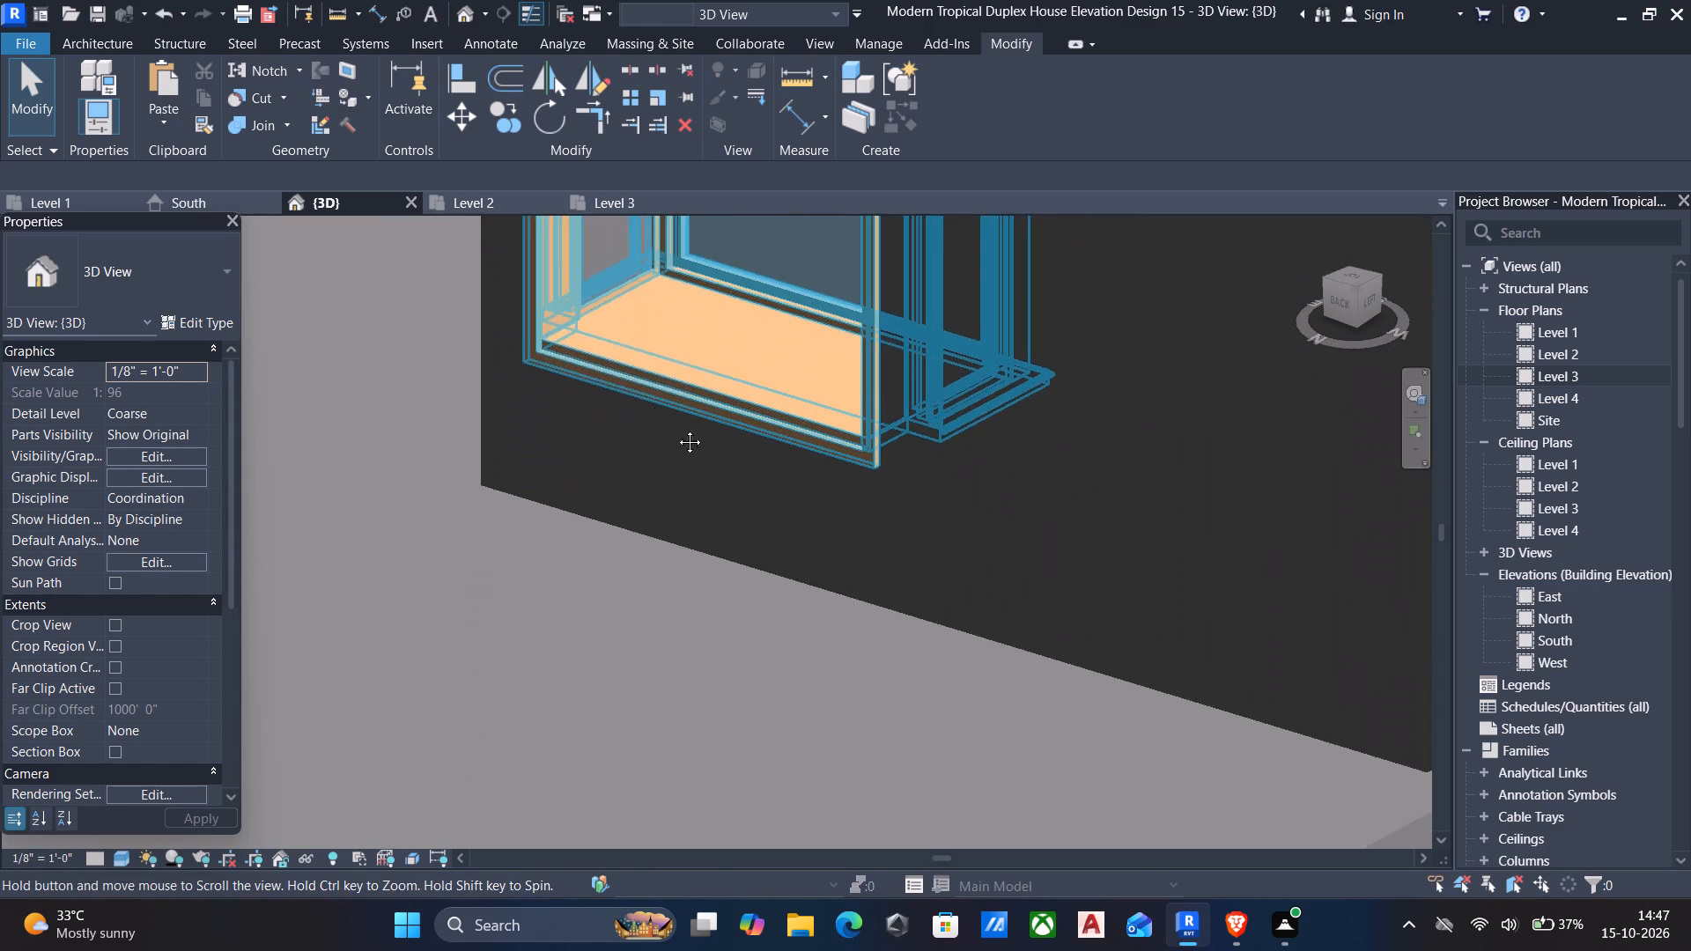
{"action": "middle_click_drag", "start_coordinate": [676, 429], "coordinate": [730, 557]}
{"action": "scroll", "coordinate": [734, 560], "scroll_direction": "down", "scroll_amount": 7}
{"action": "scroll", "coordinate": [1000, 556], "scroll_direction": "down", "scroll_amount": 6}
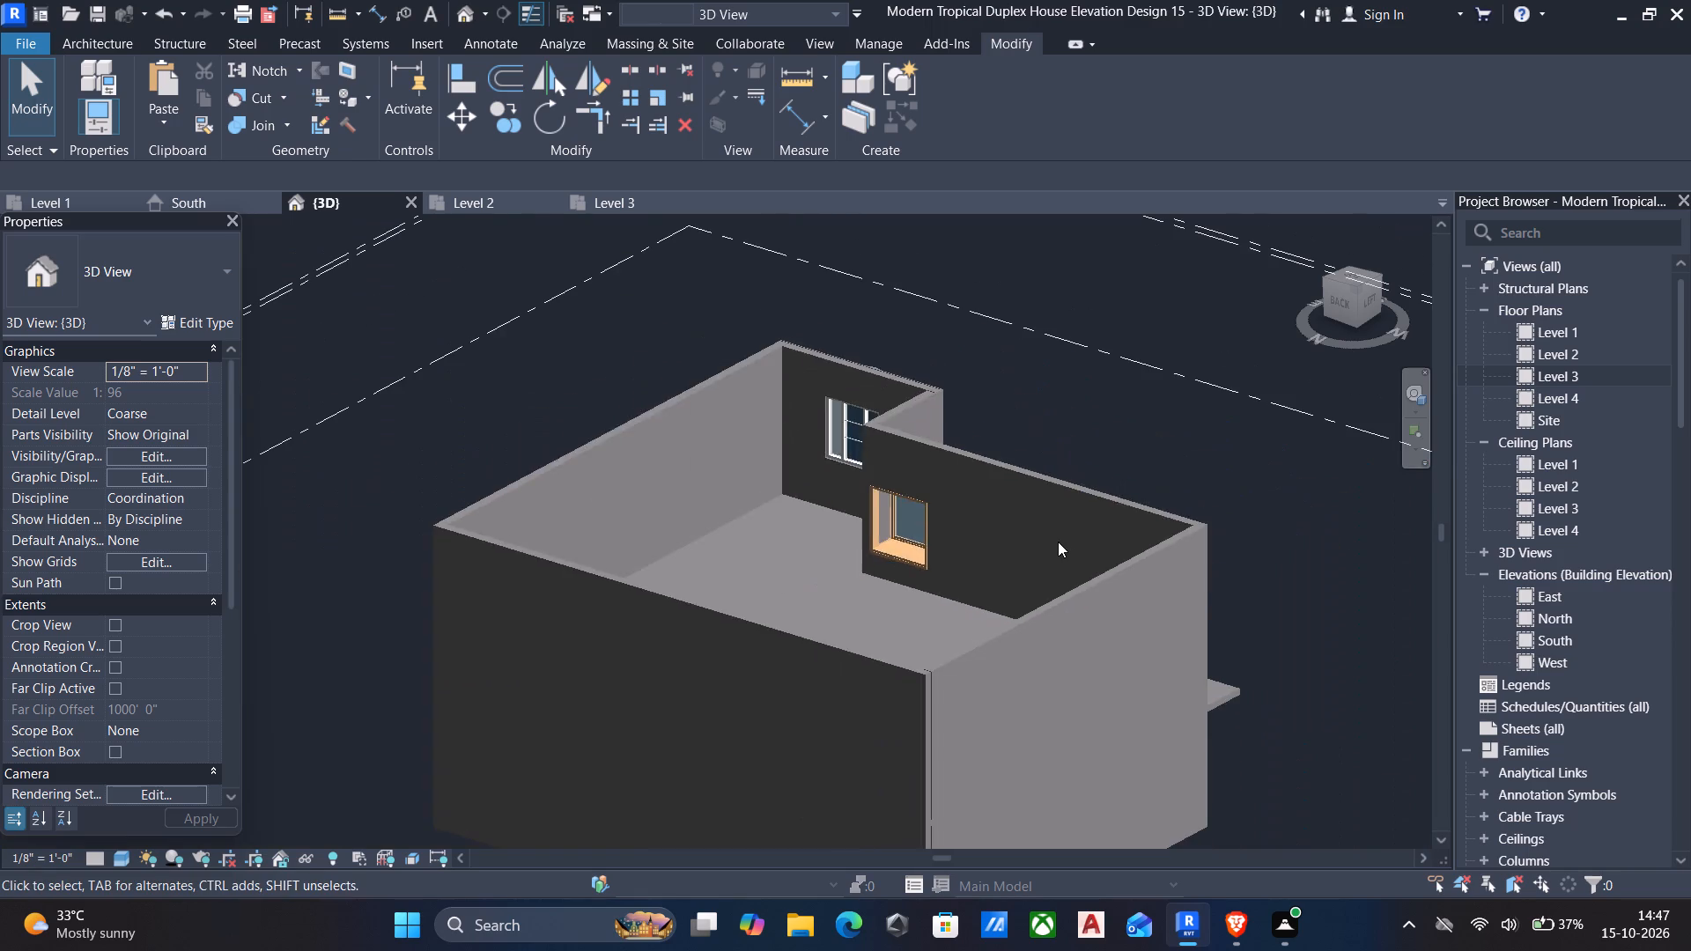
{"action": "middle_click_drag", "start_coordinate": [1061, 542], "coordinate": [757, 491], "text": "shift"}
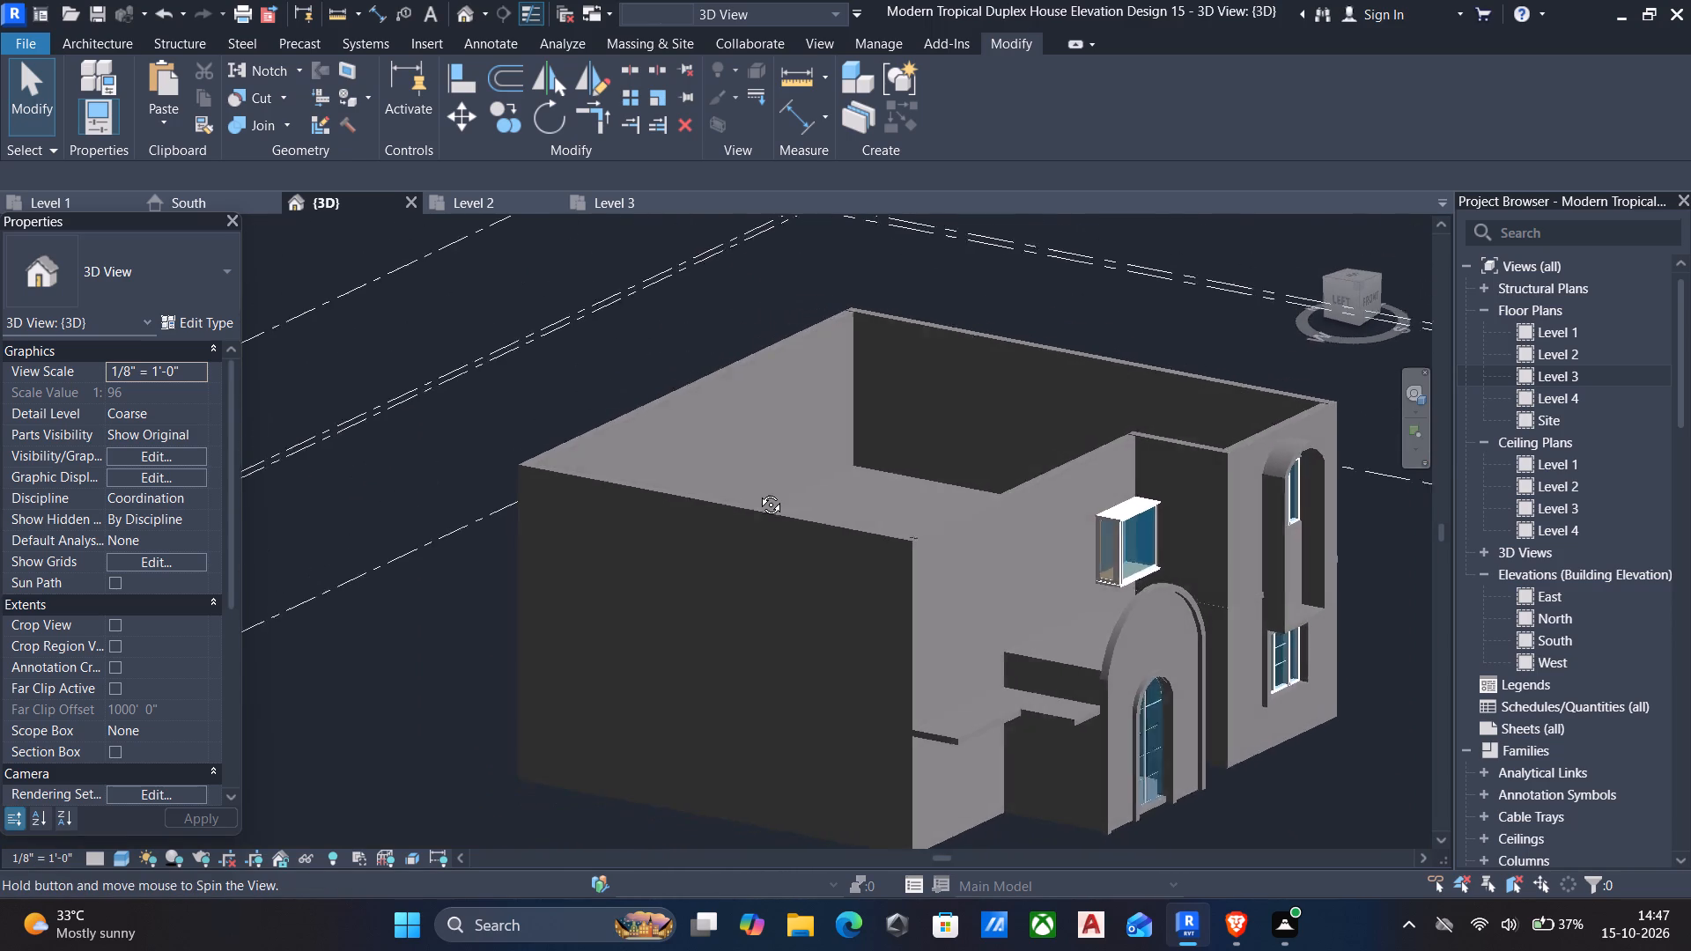
{"action": "middle_click_drag", "start_coordinate": [757, 491], "coordinate": [757, 491], "text": "shift"}
{"action": "middle_click_drag", "start_coordinate": [874, 556], "coordinate": [863, 530]}
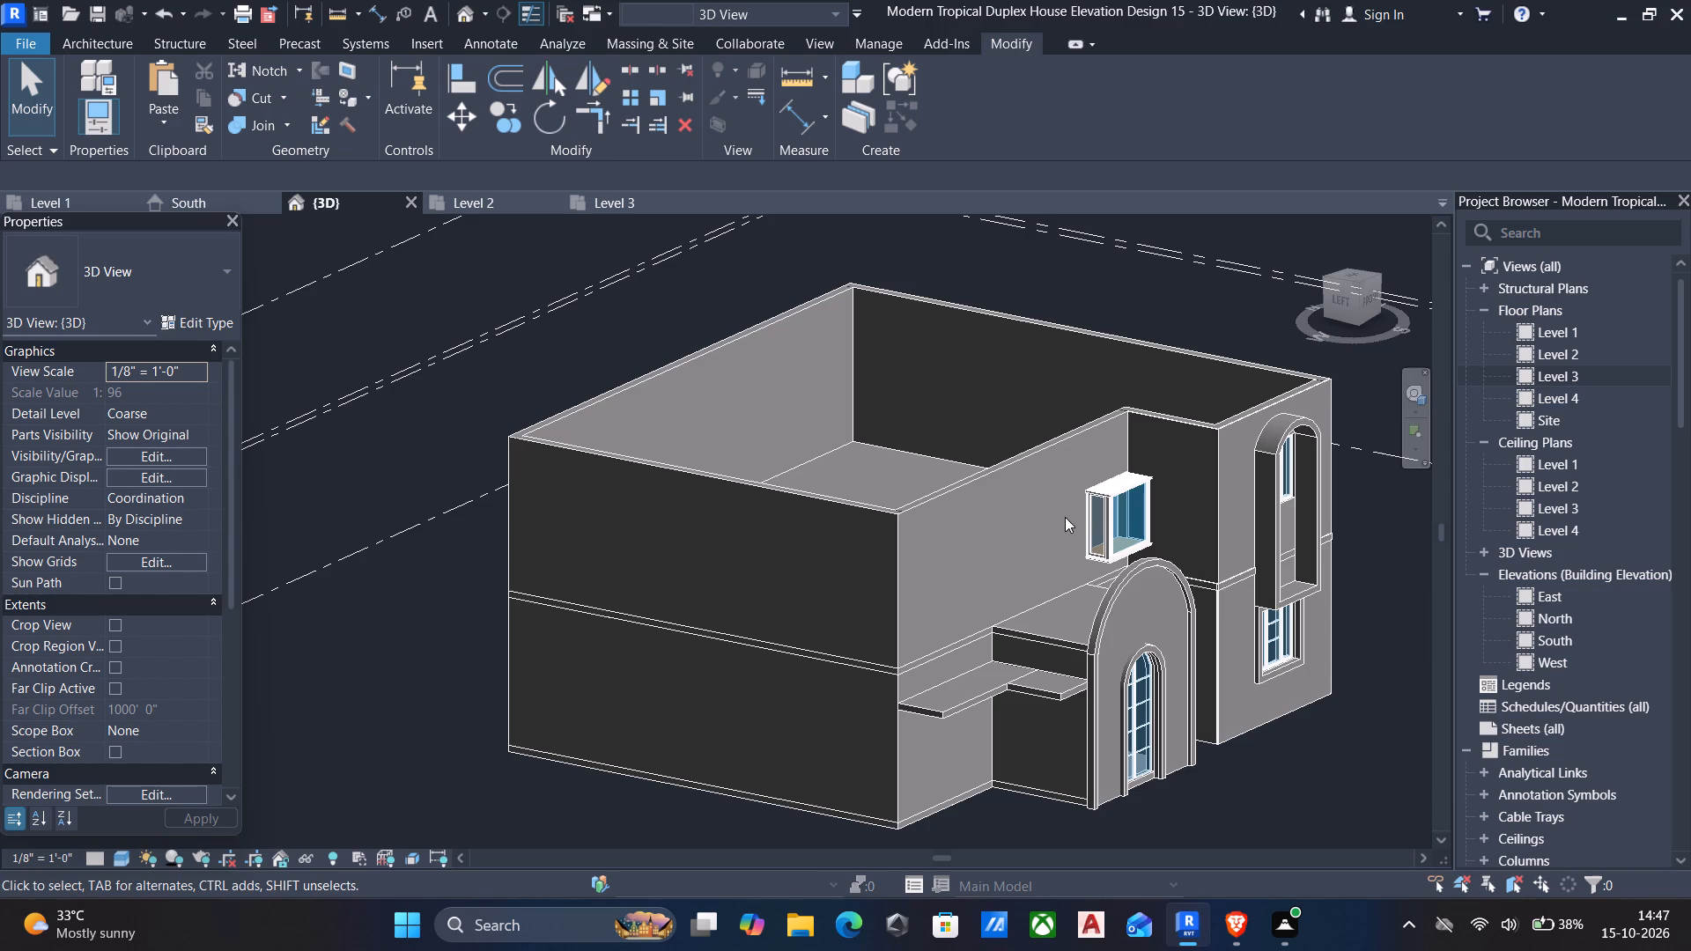
Copy the Level 2 6" GF floor slab and paste it aligned to Level 4.
{"action": "left_click", "coordinate": [871, 664]}
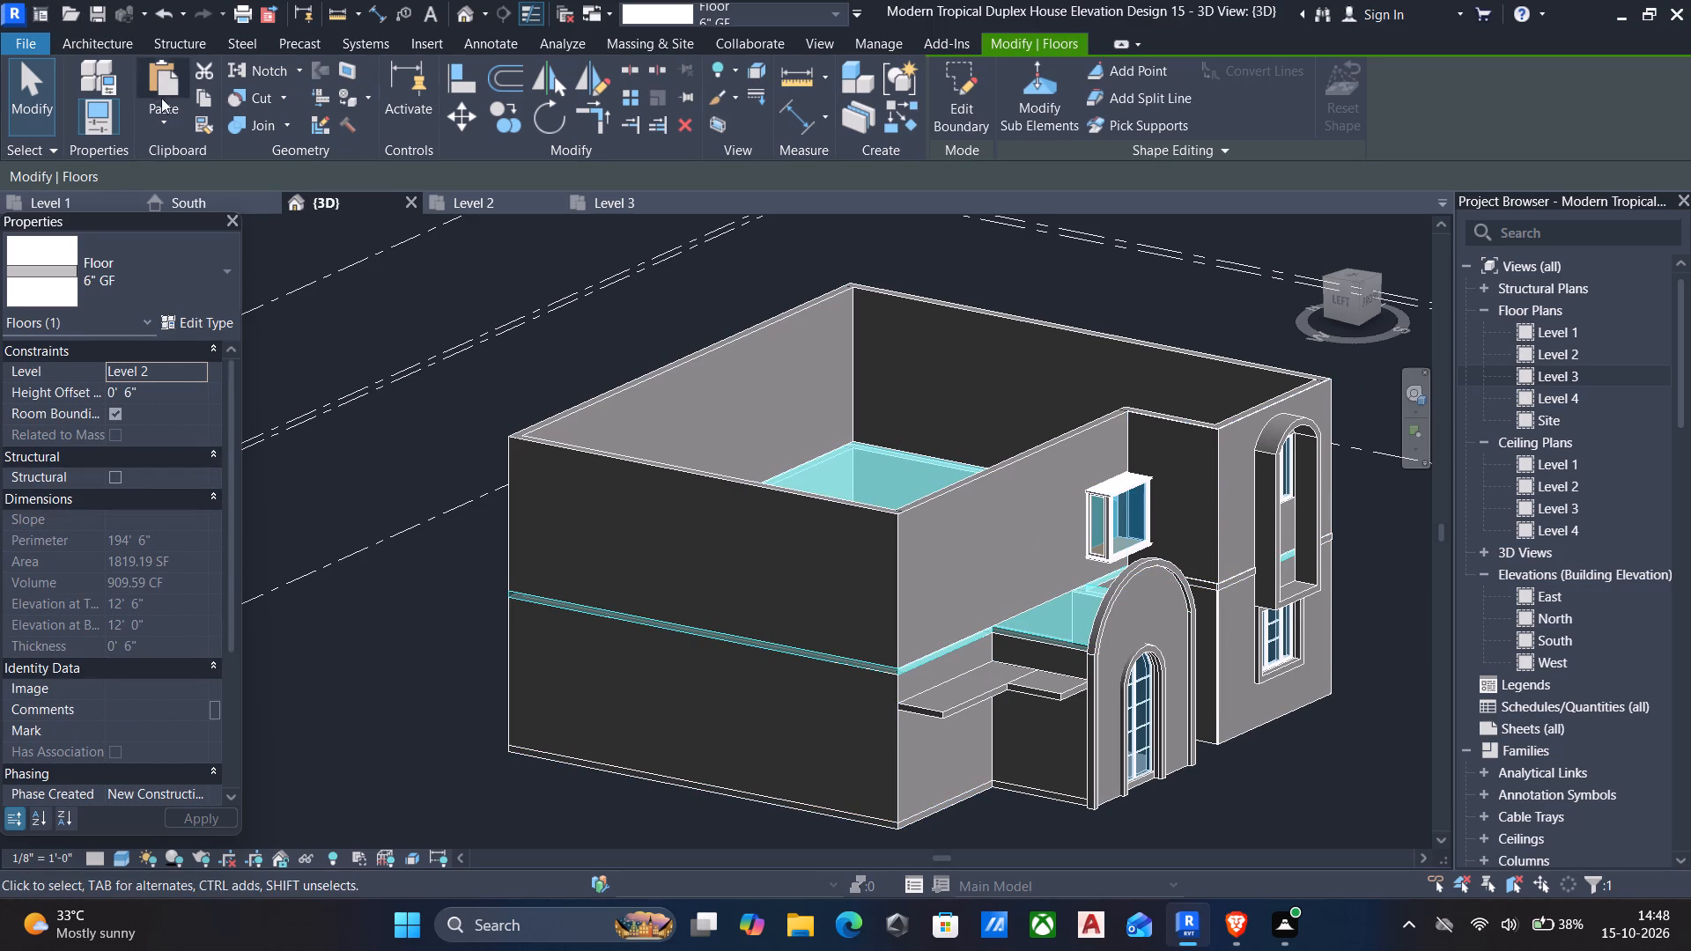
{"action": "left_click", "coordinate": [208, 107]}
{"action": "left_click", "coordinate": [159, 125]}
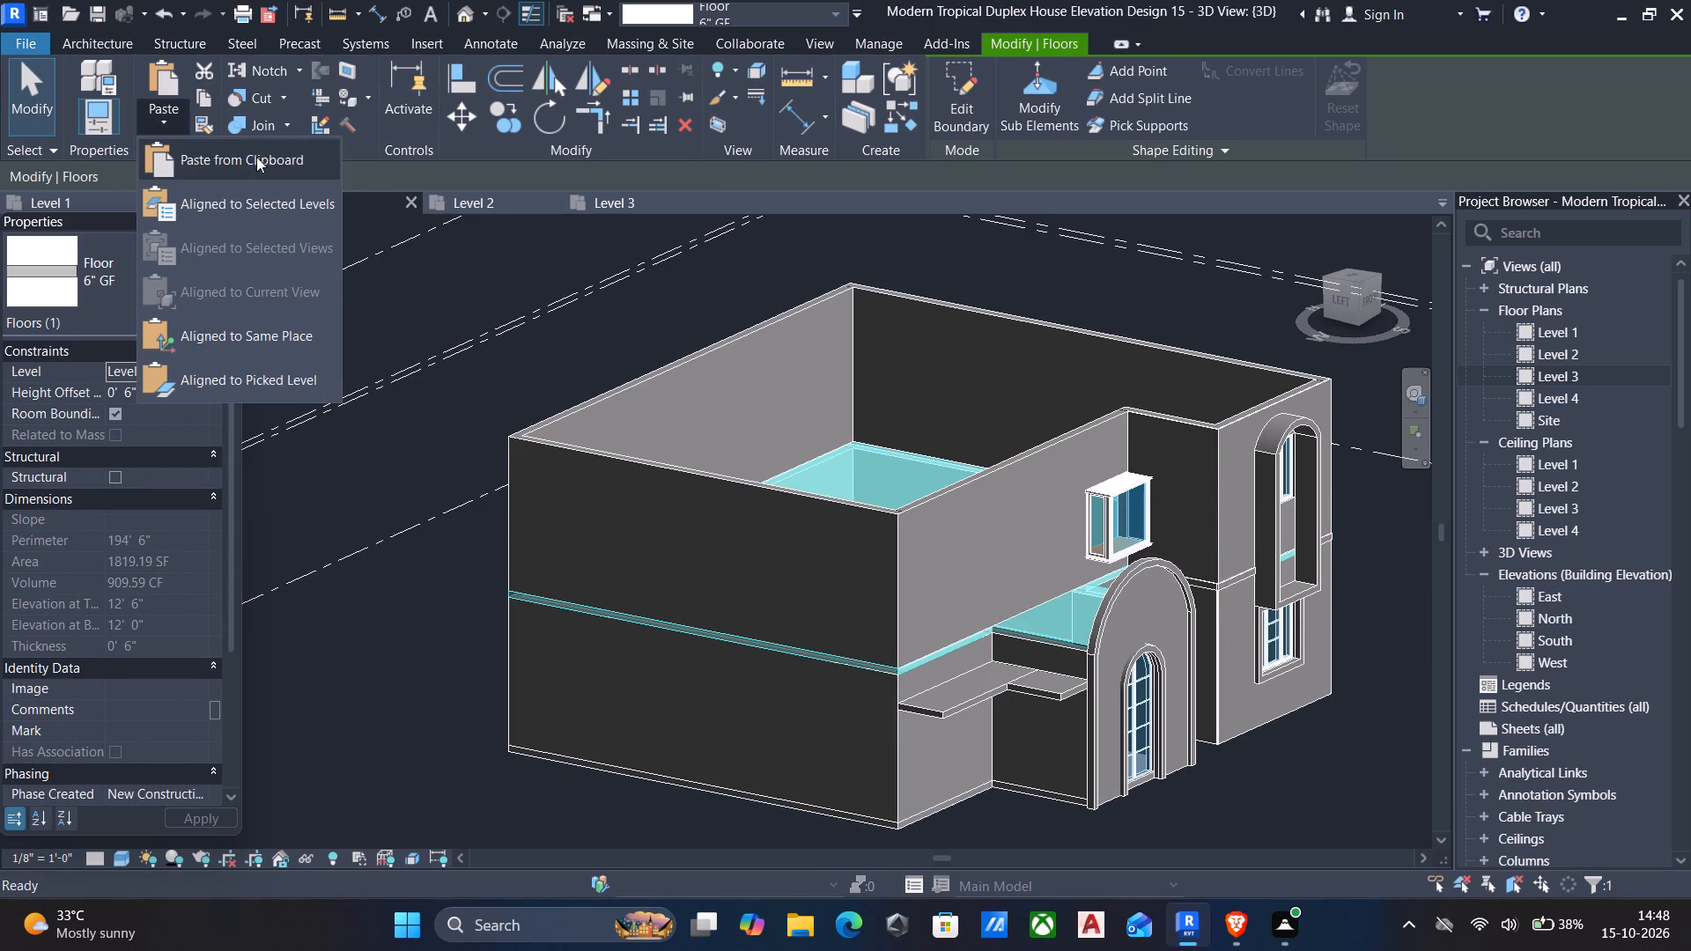
{"action": "left_click", "coordinate": [232, 201]}
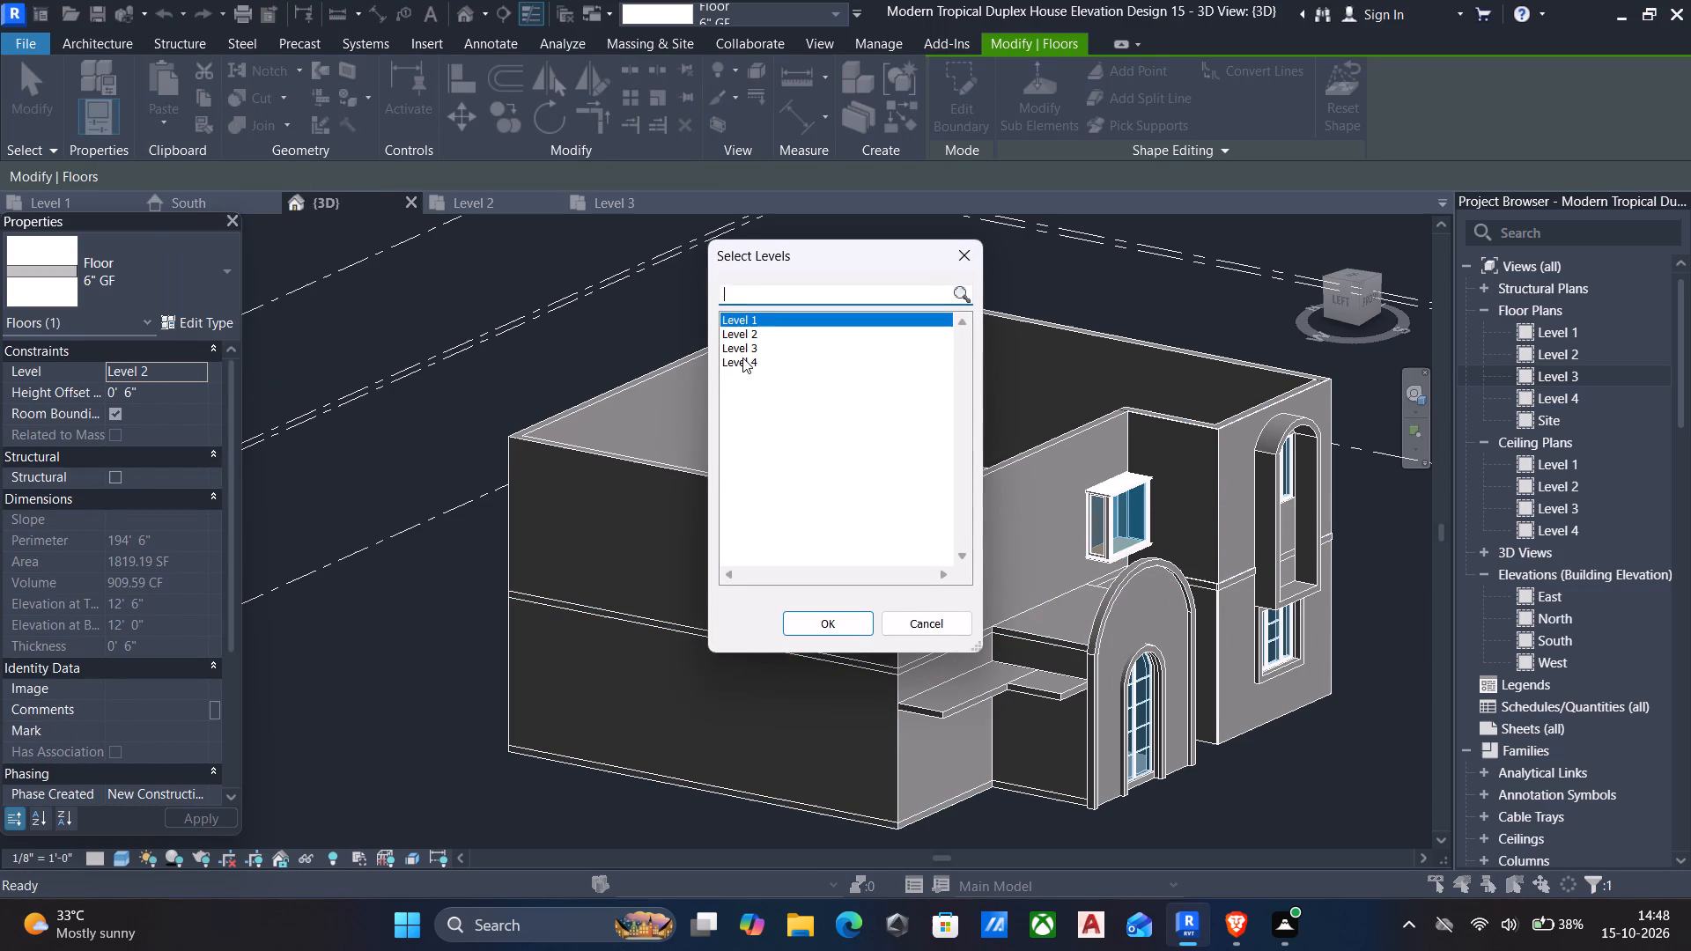
{"action": "left_click", "coordinate": [742, 358]}
{"action": "left_click", "coordinate": [843, 616]}
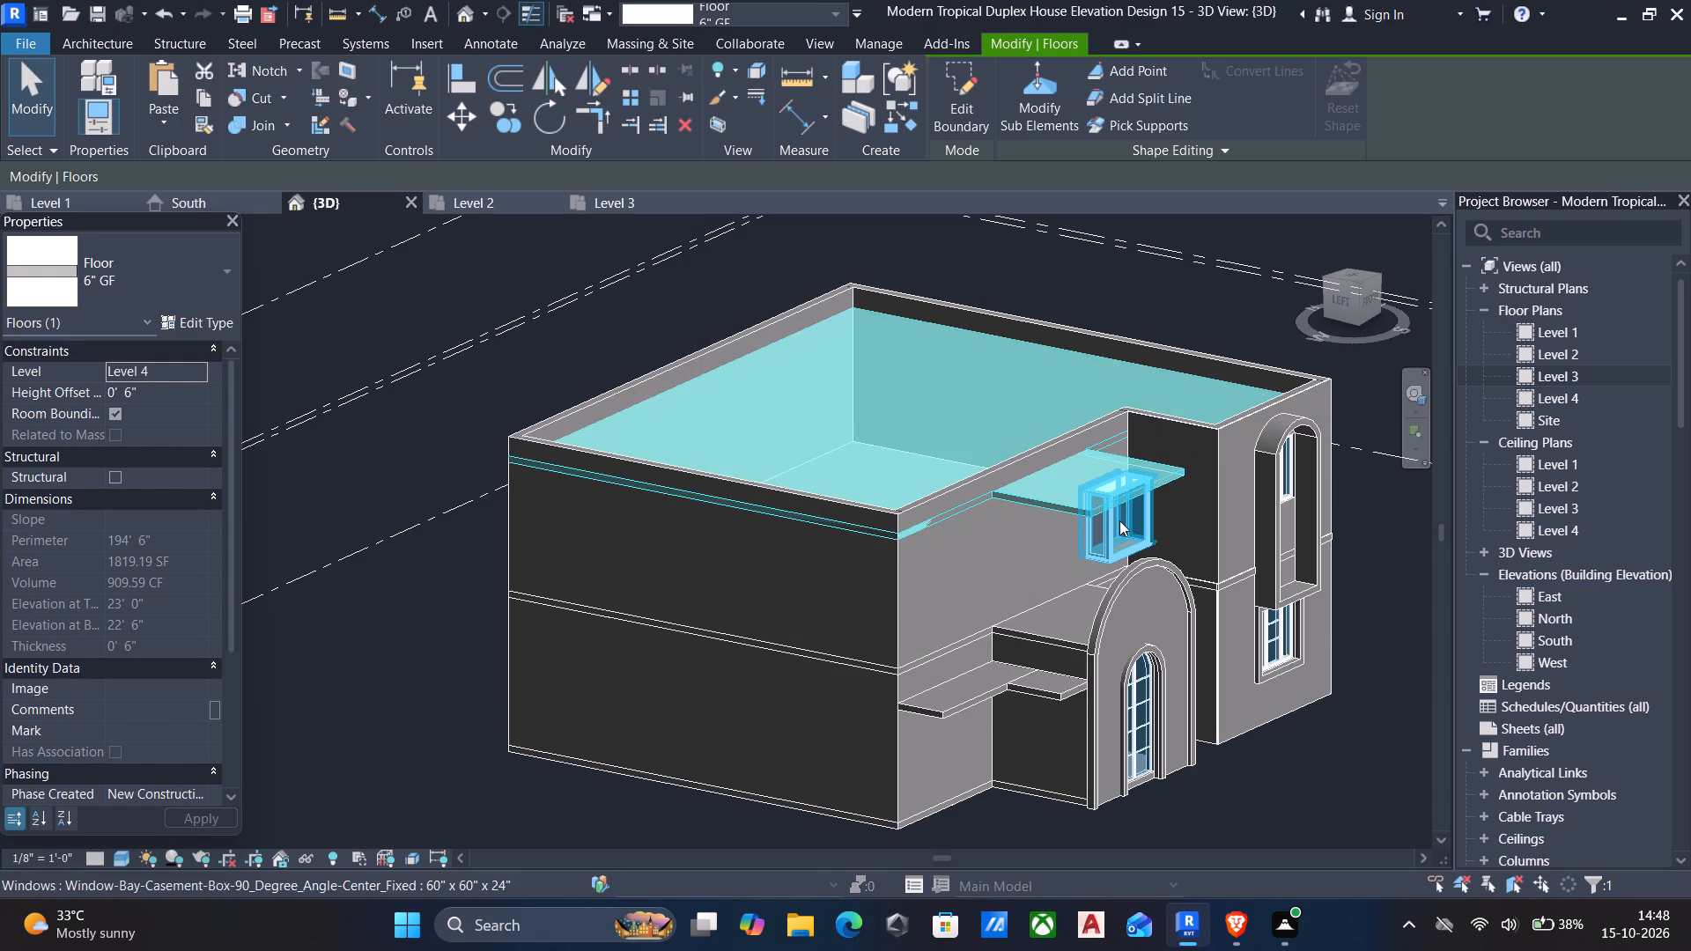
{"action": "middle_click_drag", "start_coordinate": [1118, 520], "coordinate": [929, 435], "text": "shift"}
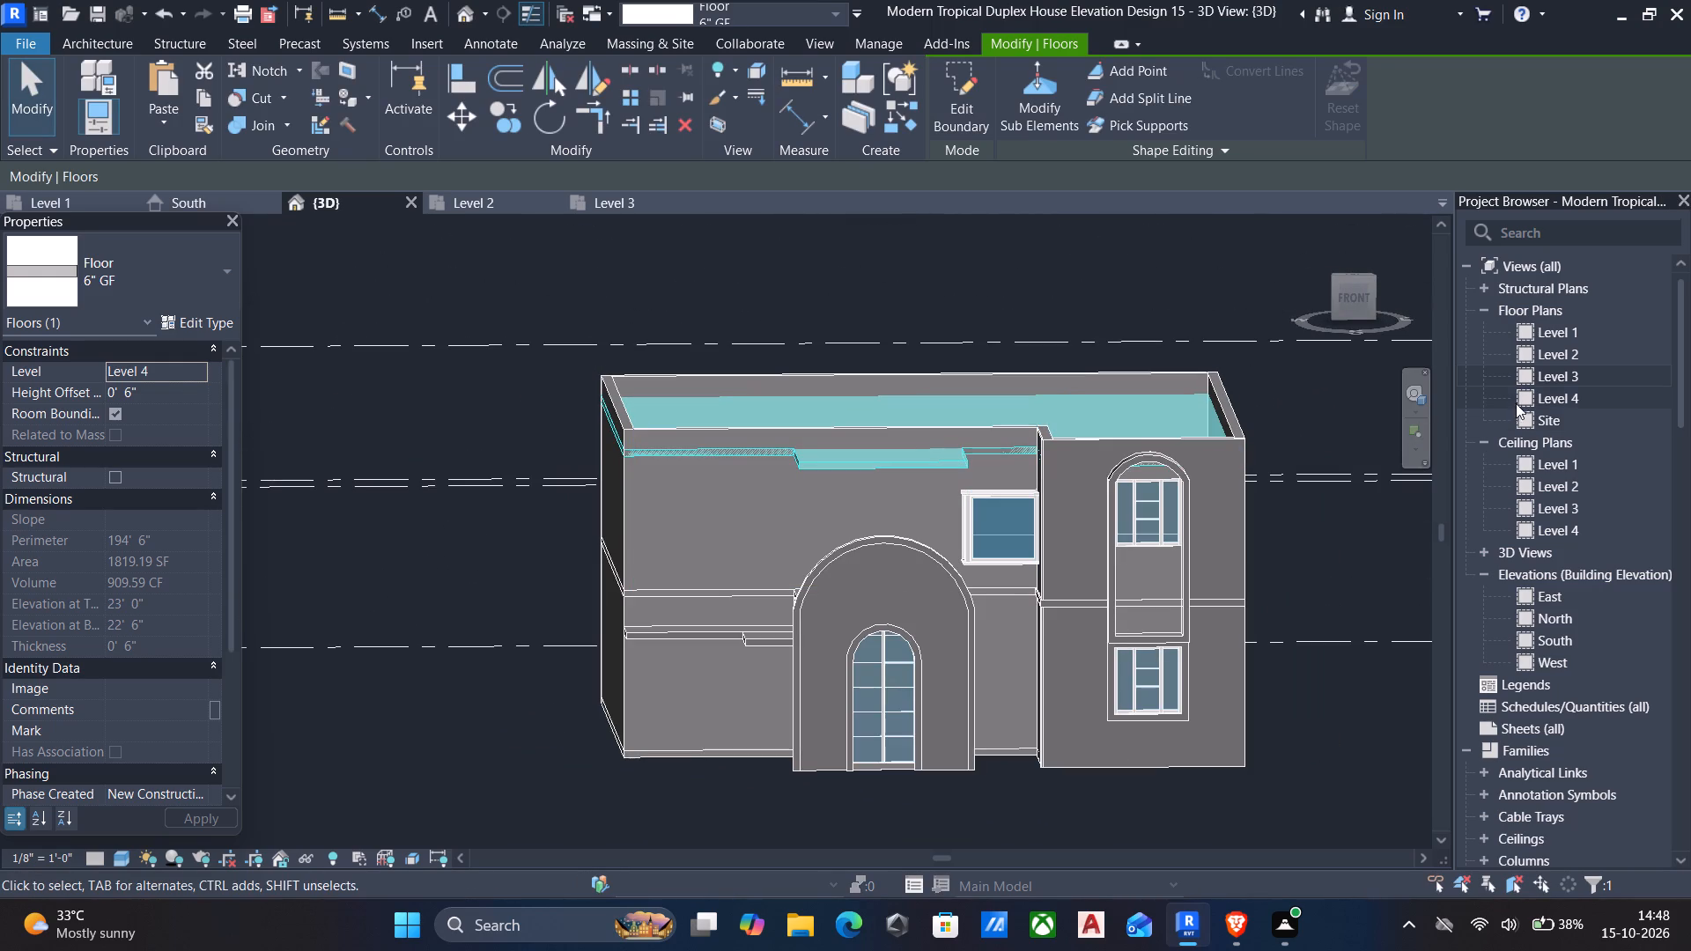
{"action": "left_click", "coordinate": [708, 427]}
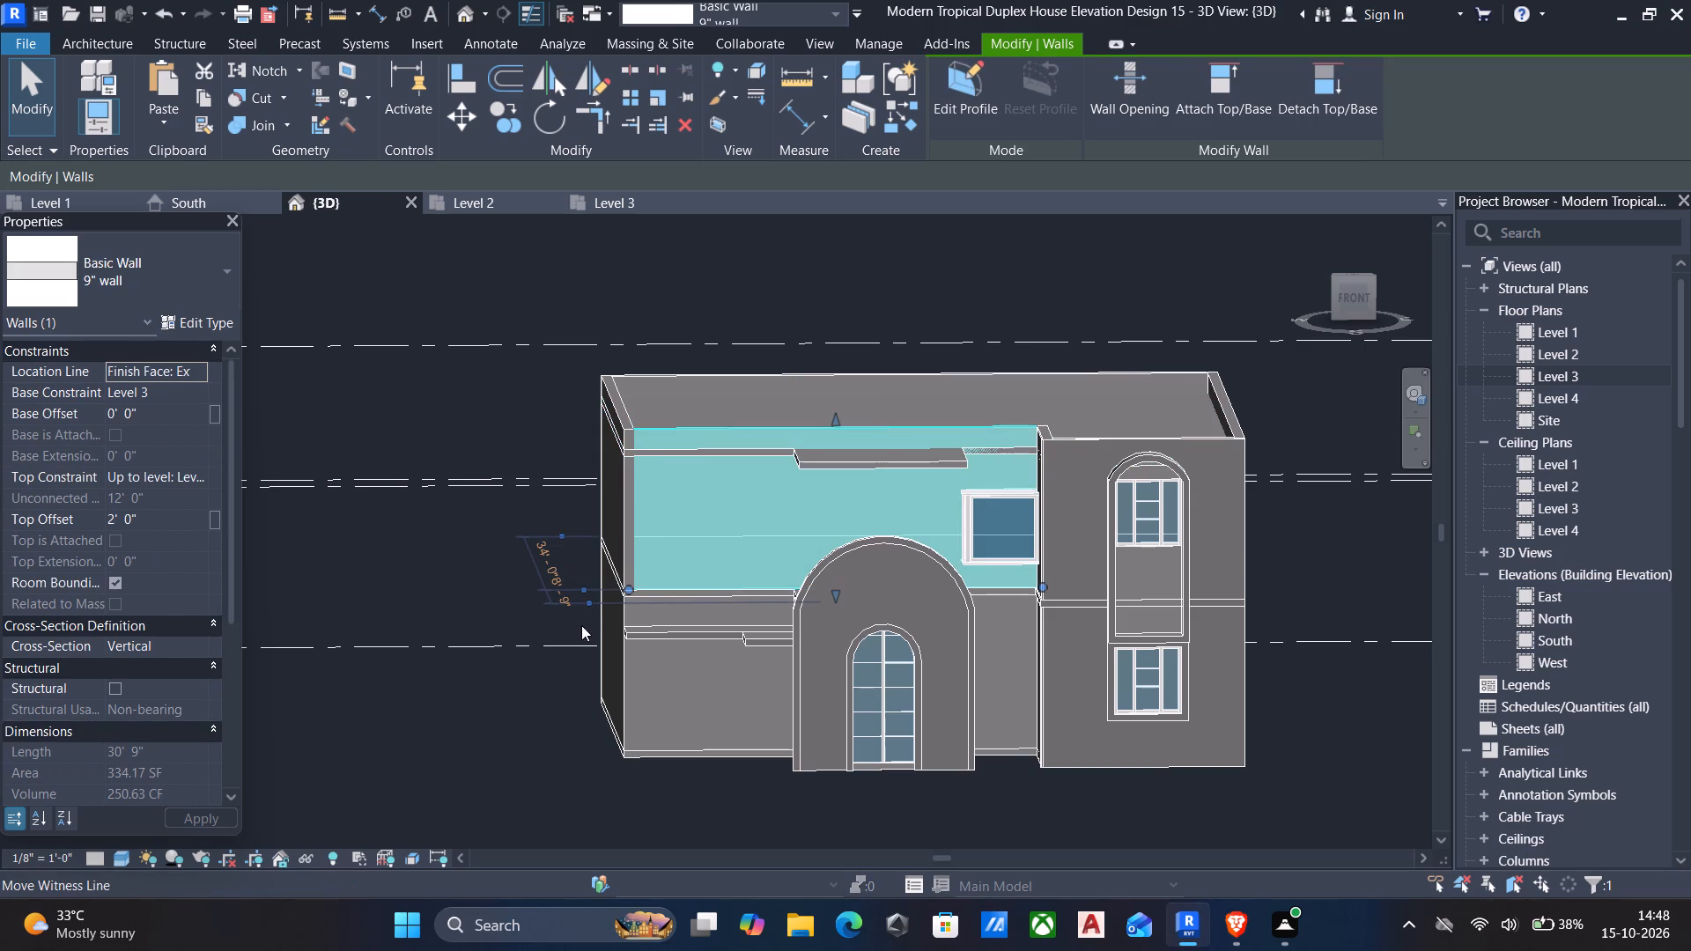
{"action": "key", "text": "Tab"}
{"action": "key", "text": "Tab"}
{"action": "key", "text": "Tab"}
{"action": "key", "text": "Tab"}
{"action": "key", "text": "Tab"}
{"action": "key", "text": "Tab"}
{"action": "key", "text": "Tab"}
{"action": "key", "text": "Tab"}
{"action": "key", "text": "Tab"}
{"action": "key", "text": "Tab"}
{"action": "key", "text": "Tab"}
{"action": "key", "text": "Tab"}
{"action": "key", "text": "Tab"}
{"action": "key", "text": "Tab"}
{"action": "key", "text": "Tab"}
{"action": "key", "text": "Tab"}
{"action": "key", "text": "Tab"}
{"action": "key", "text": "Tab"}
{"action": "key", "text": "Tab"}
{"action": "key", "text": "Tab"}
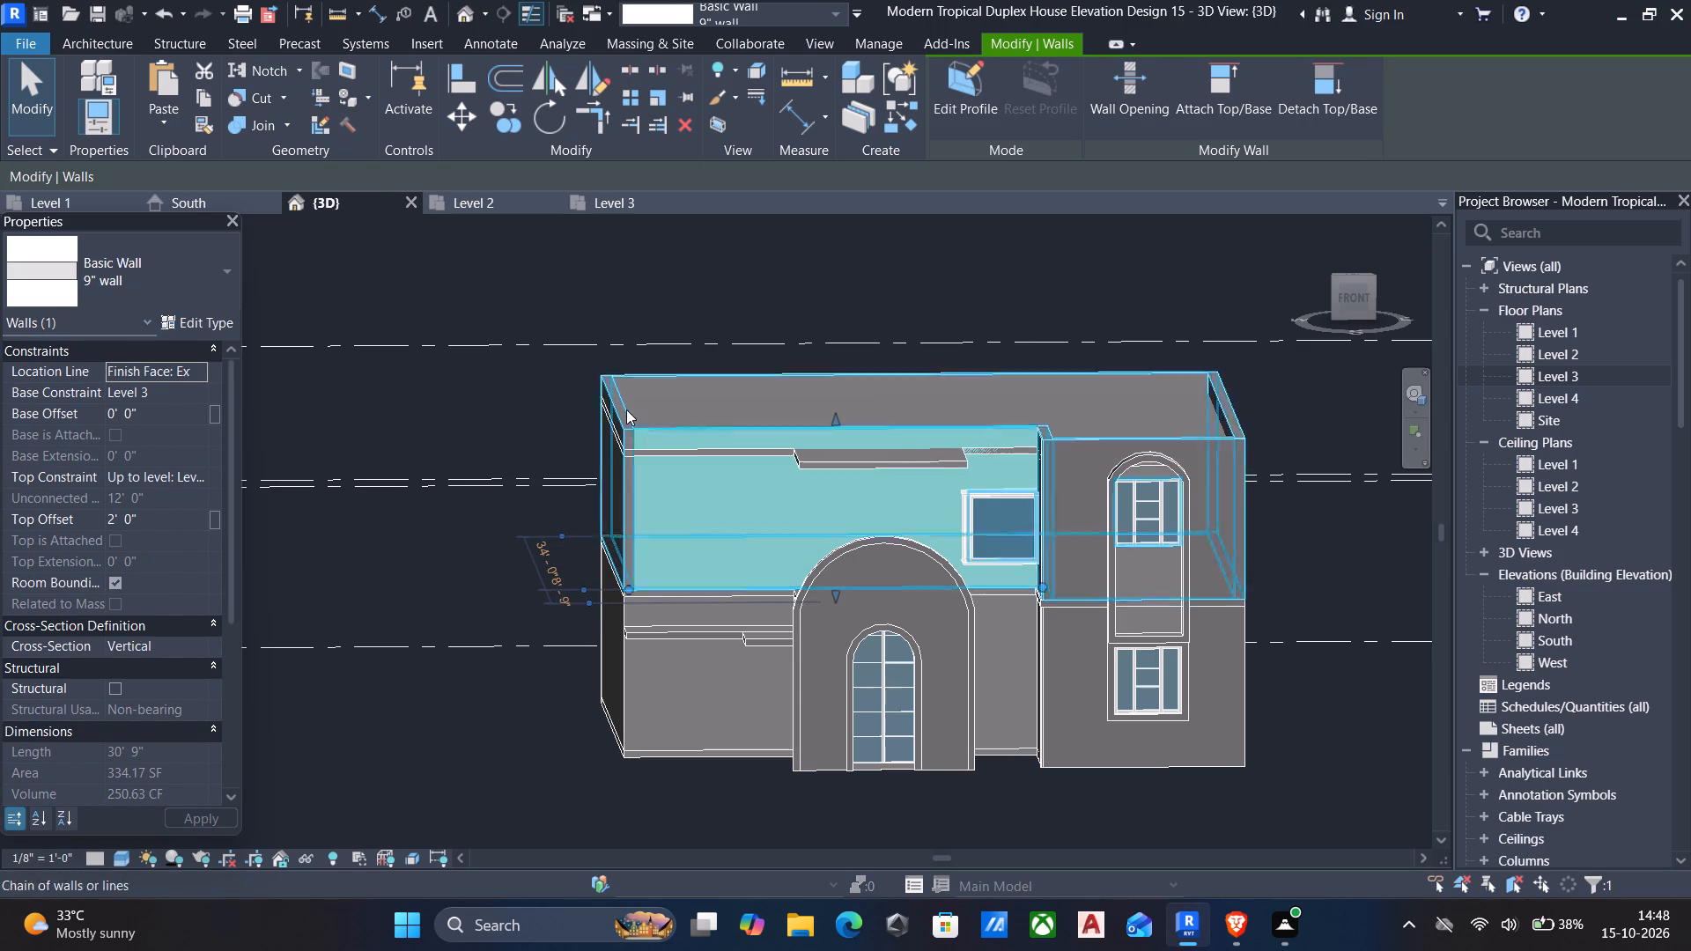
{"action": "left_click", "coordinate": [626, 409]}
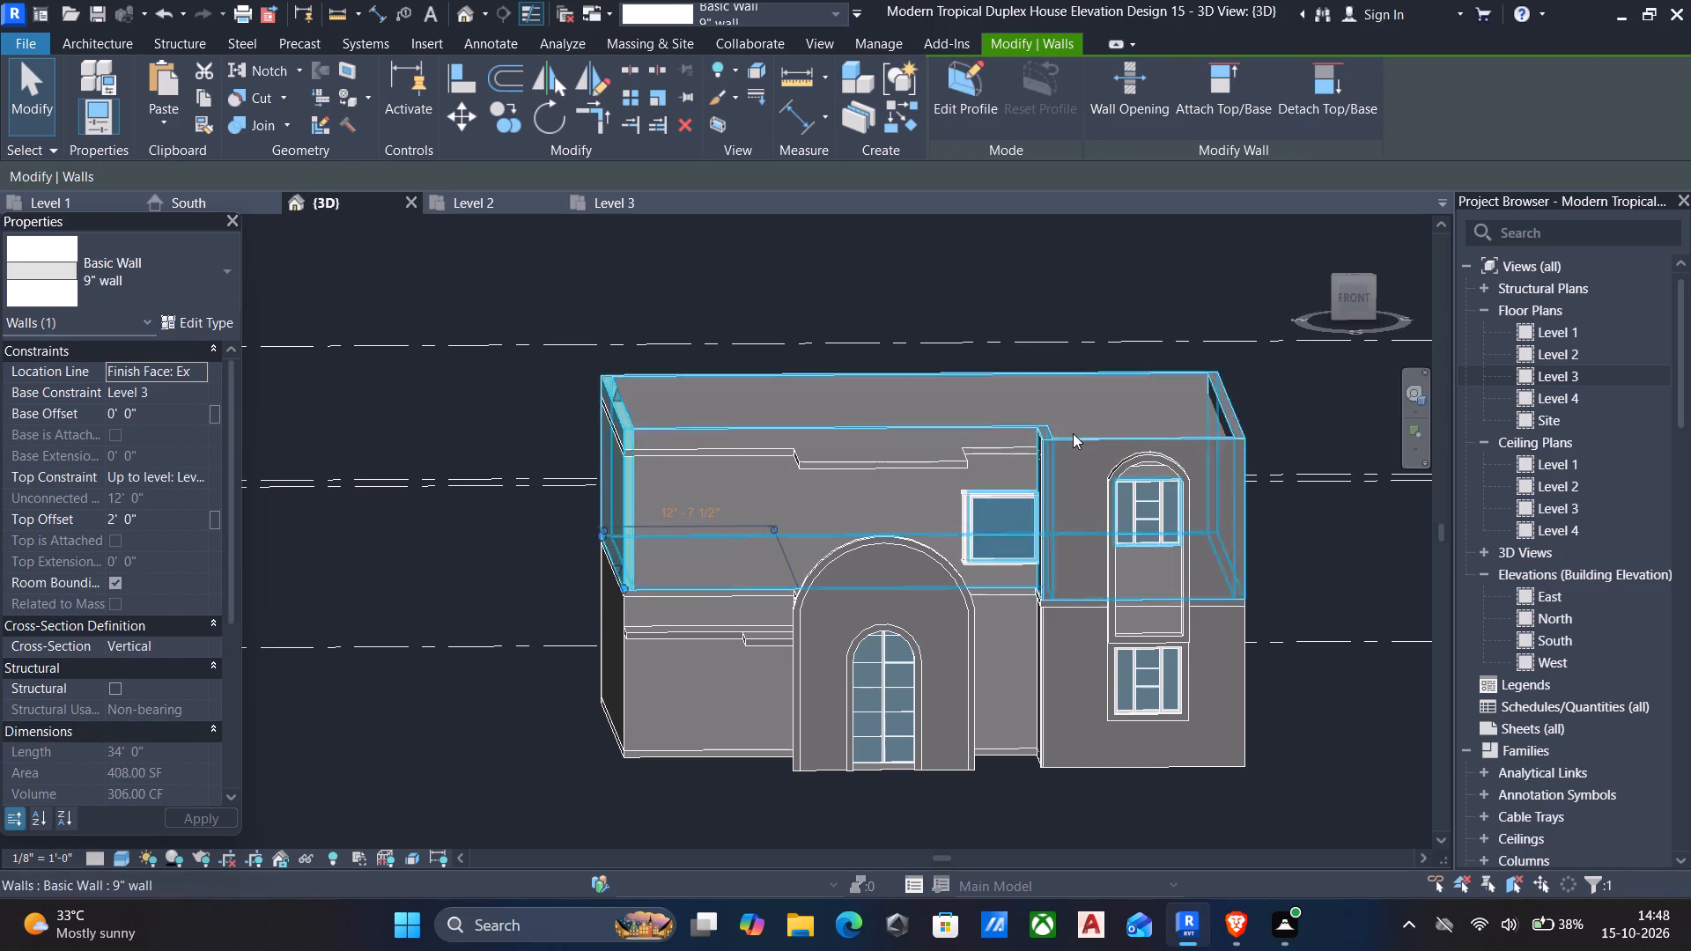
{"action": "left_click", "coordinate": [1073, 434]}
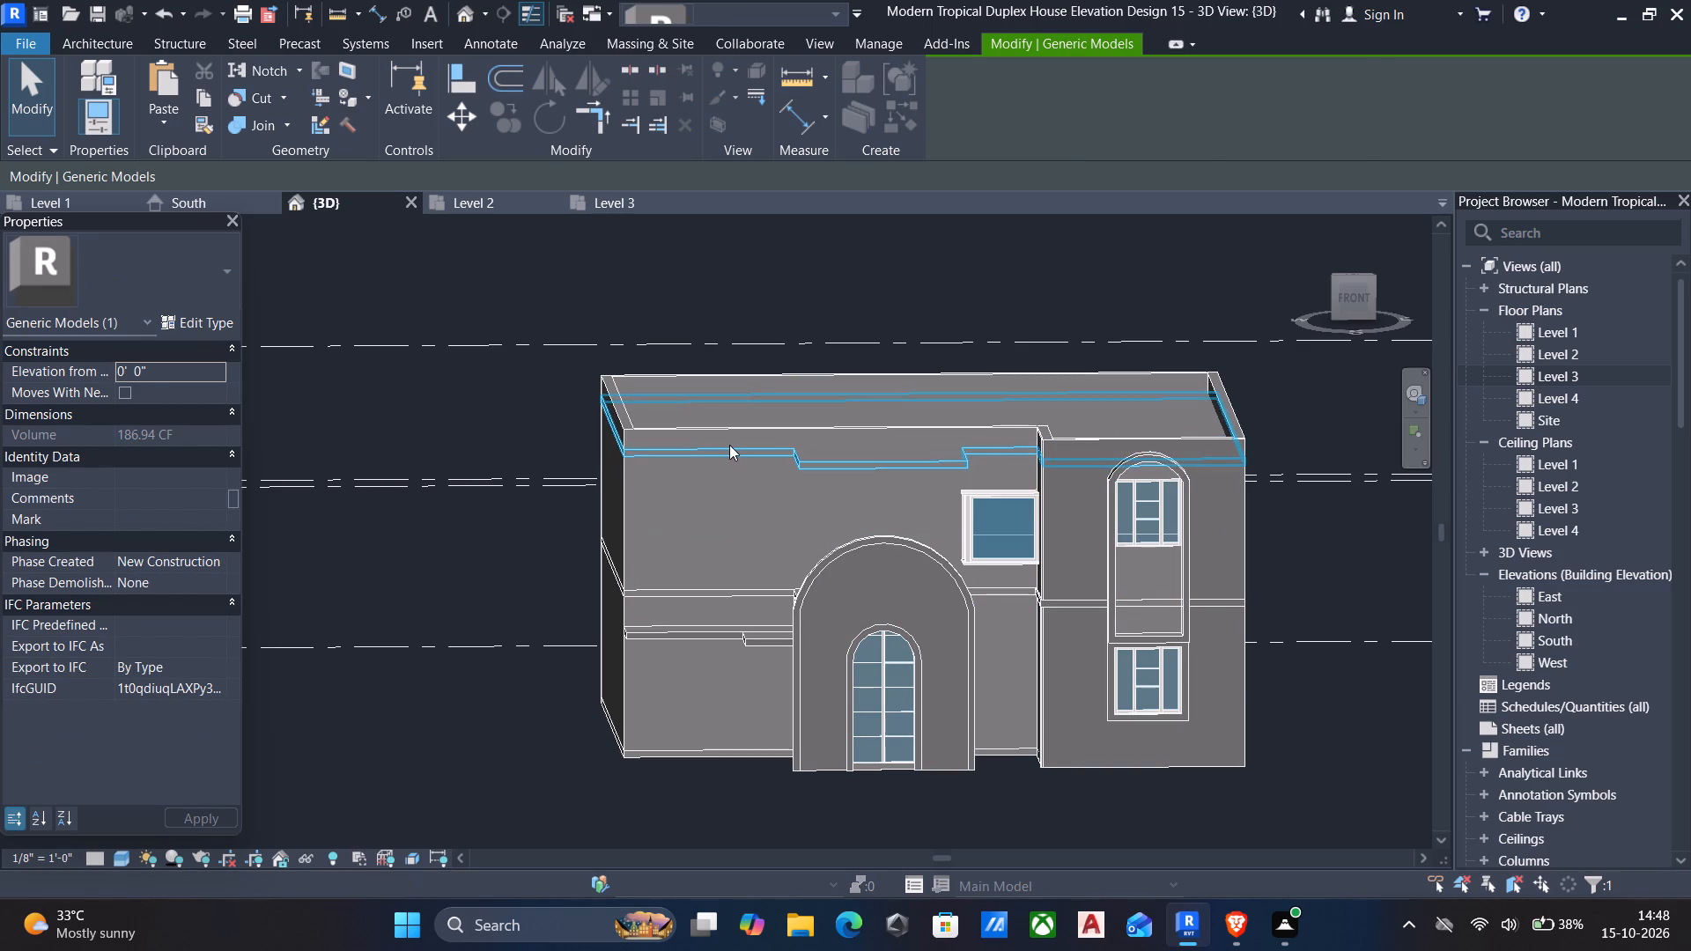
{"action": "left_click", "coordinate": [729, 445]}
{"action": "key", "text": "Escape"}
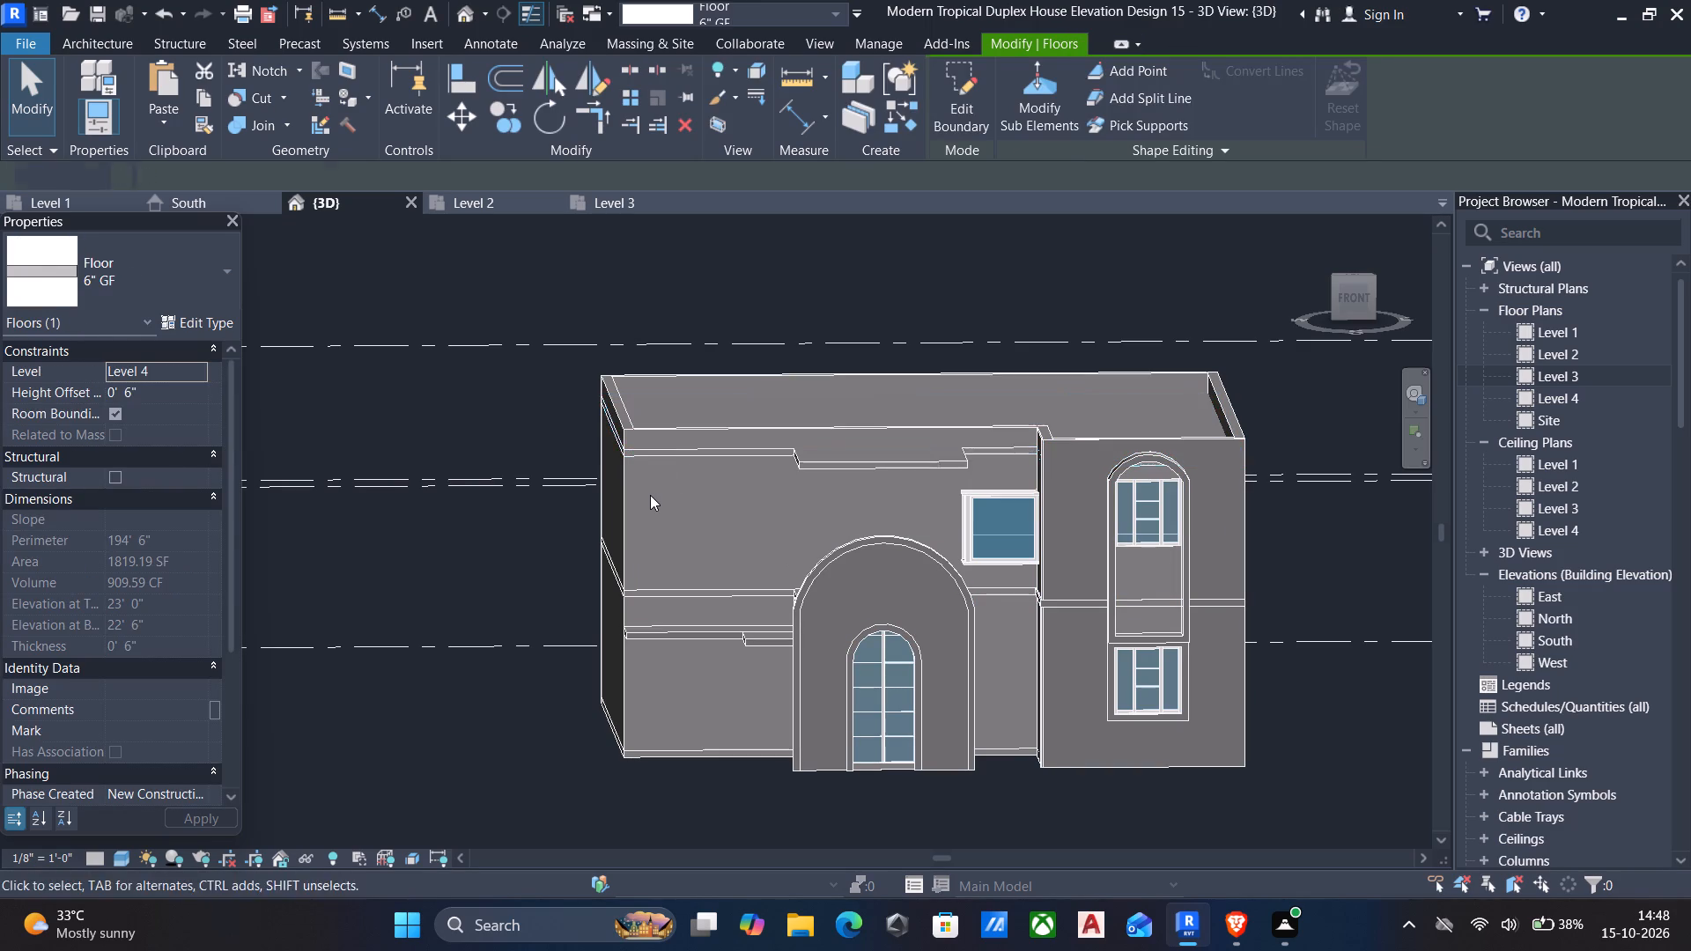
Select the whole connected chain of 9" upper-storey walls based on Level 3.
{"action": "left_click", "coordinate": [679, 433]}
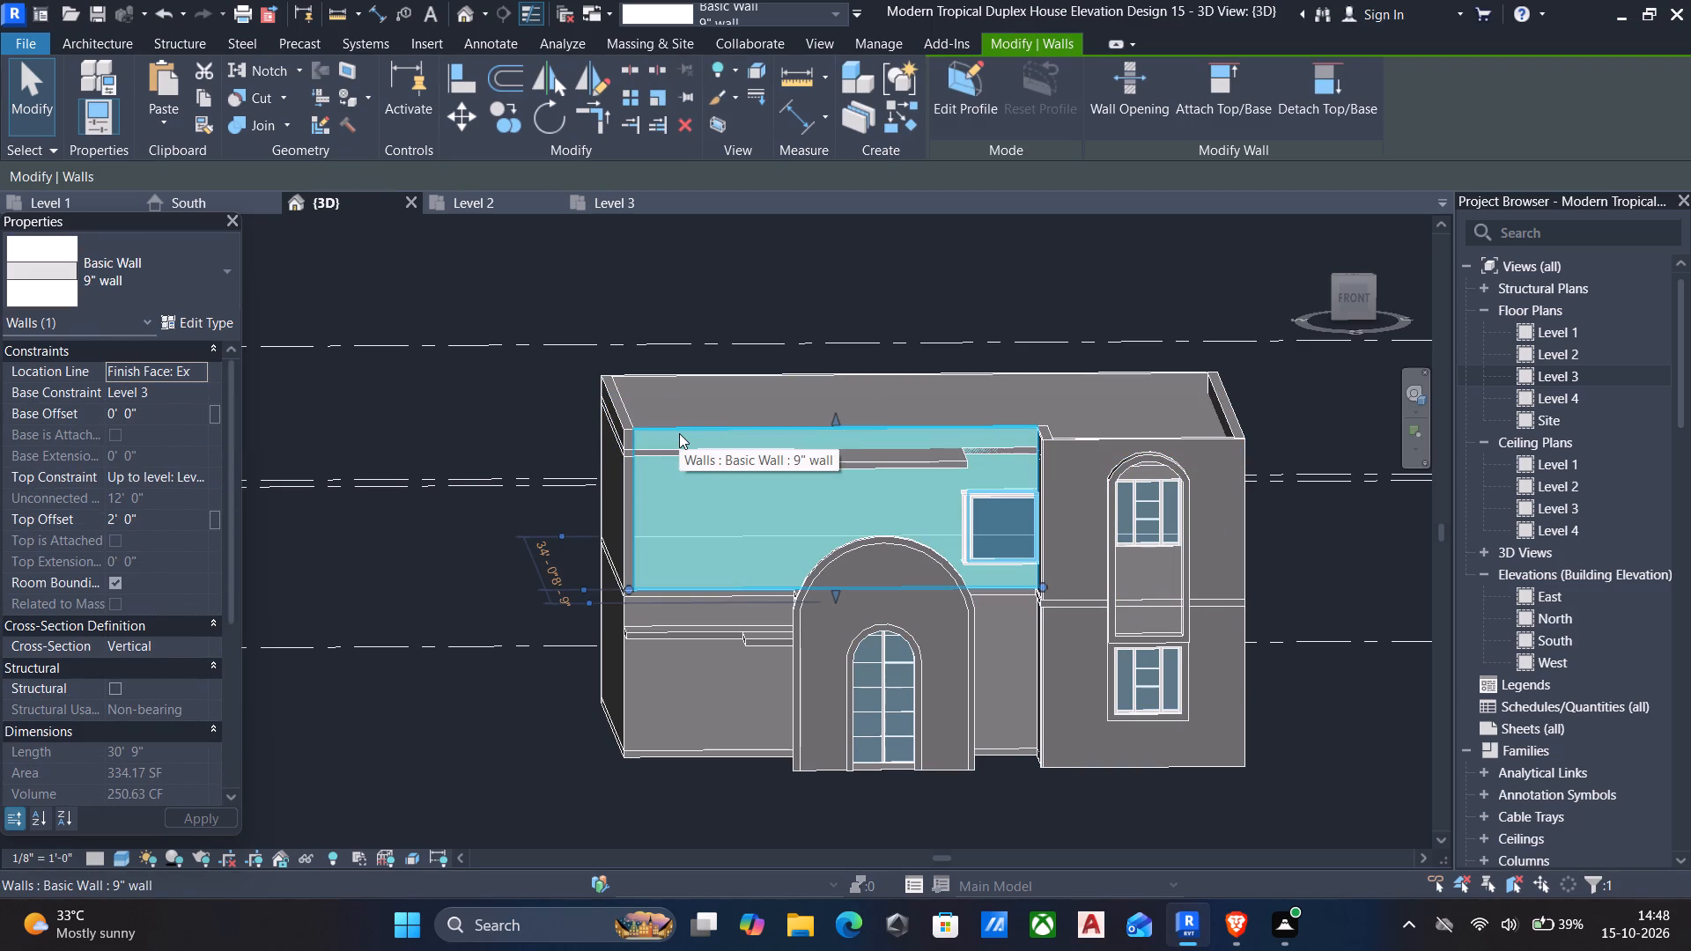
{"action": "key", "text": "Tab"}
{"action": "key", "text": "Tab"}
{"action": "key", "text": "Tab"}
{"action": "key", "text": "Tab"}
{"action": "key", "text": "Tab"}
{"action": "key", "text": "Tab"}
{"action": "key", "text": "Tab"}
{"action": "key", "text": "Tab"}
{"action": "key", "text": "Tab"}
{"action": "key", "text": "Tab"}
{"action": "key", "text": "Tab"}
{"action": "key", "text": "Tab"}
{"action": "key", "text": "Tab"}
{"action": "key", "text": "Tab"}
{"action": "key", "text": "Tab"}
{"action": "key", "text": "Tab"}
{"action": "key", "text": "Tab"}
{"action": "key", "text": "Tab"}
{"action": "key", "text": "Tab"}
{"action": "key", "text": "Tab"}
{"action": "left_click", "coordinate": [626, 501]}
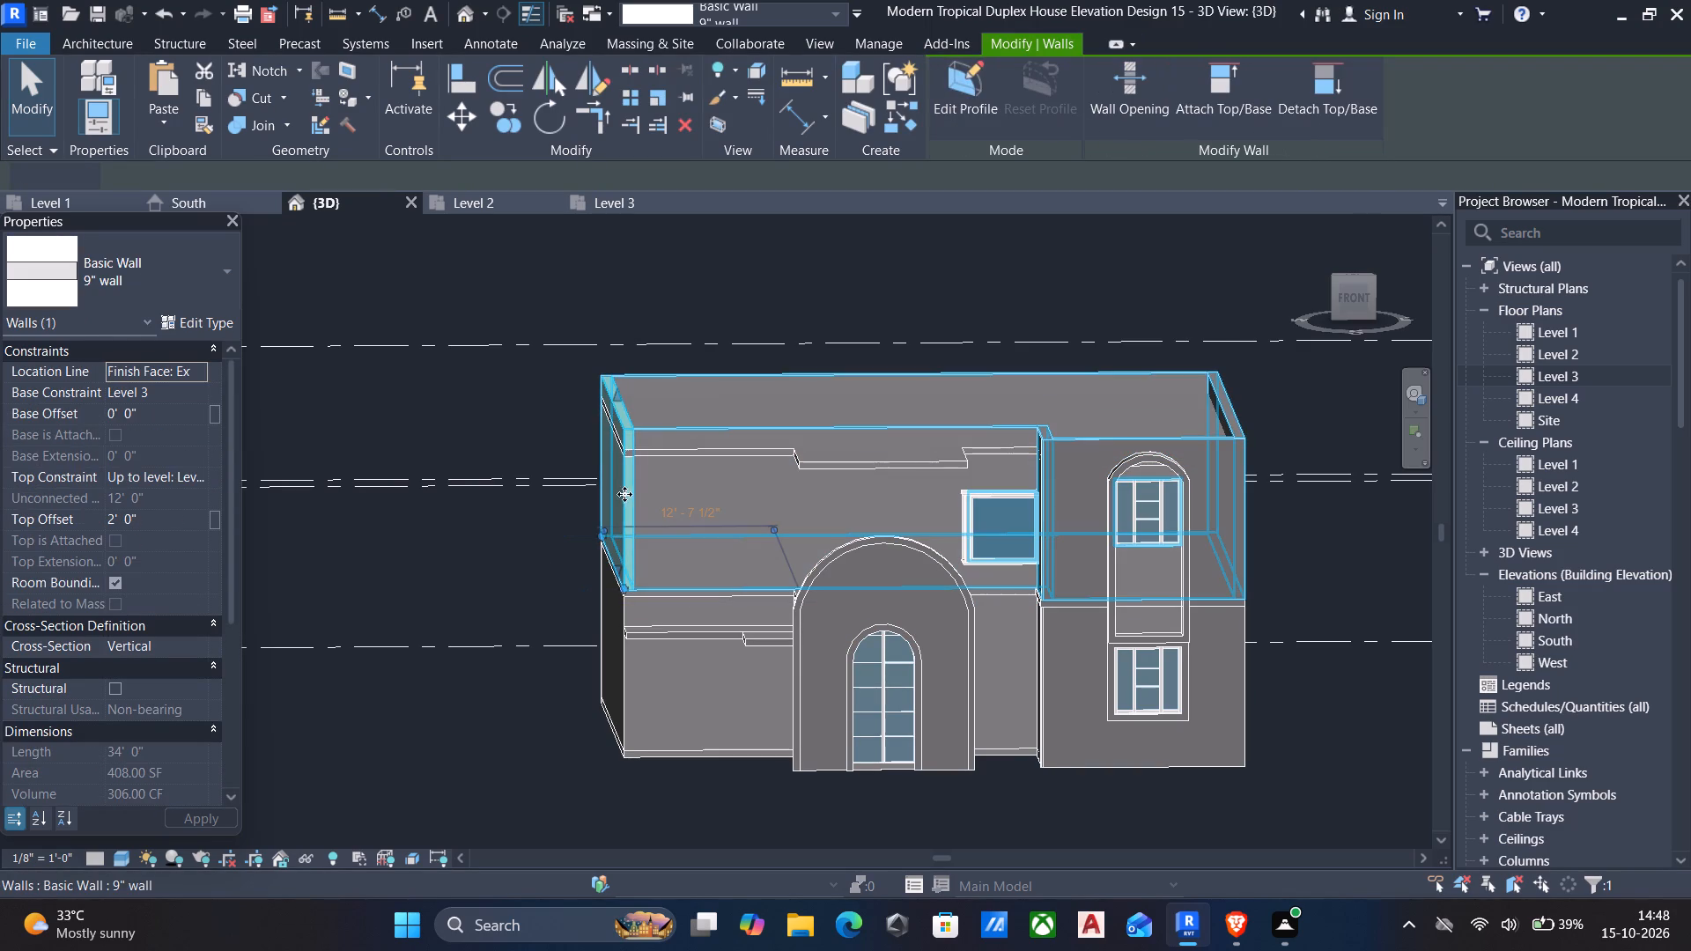
{"action": "key", "text": "Tab"}
{"action": "key", "text": "Tab"}
{"action": "key", "text": "Tab"}
{"action": "key", "text": "Tab"}
{"action": "key", "text": "Tab"}
{"action": "key", "text": "Tab"}
{"action": "key", "text": "Tab"}
{"action": "key", "text": "Tab"}
{"action": "key", "text": "Tab"}
{"action": "key", "text": "Tab"}
{"action": "key", "text": "Tab"}
{"action": "key", "text": "Tab"}
{"action": "key", "text": "Tab"}
{"action": "key", "text": "Tab"}
{"action": "key", "text": "Tab"}
{"action": "key", "text": "Tab"}
{"action": "key", "text": "Tab"}
{"action": "key", "text": "Tab"}
{"action": "key", "text": "Tab"}
{"action": "key", "text": "Tab"}
{"action": "left_click", "coordinate": [639, 492]}
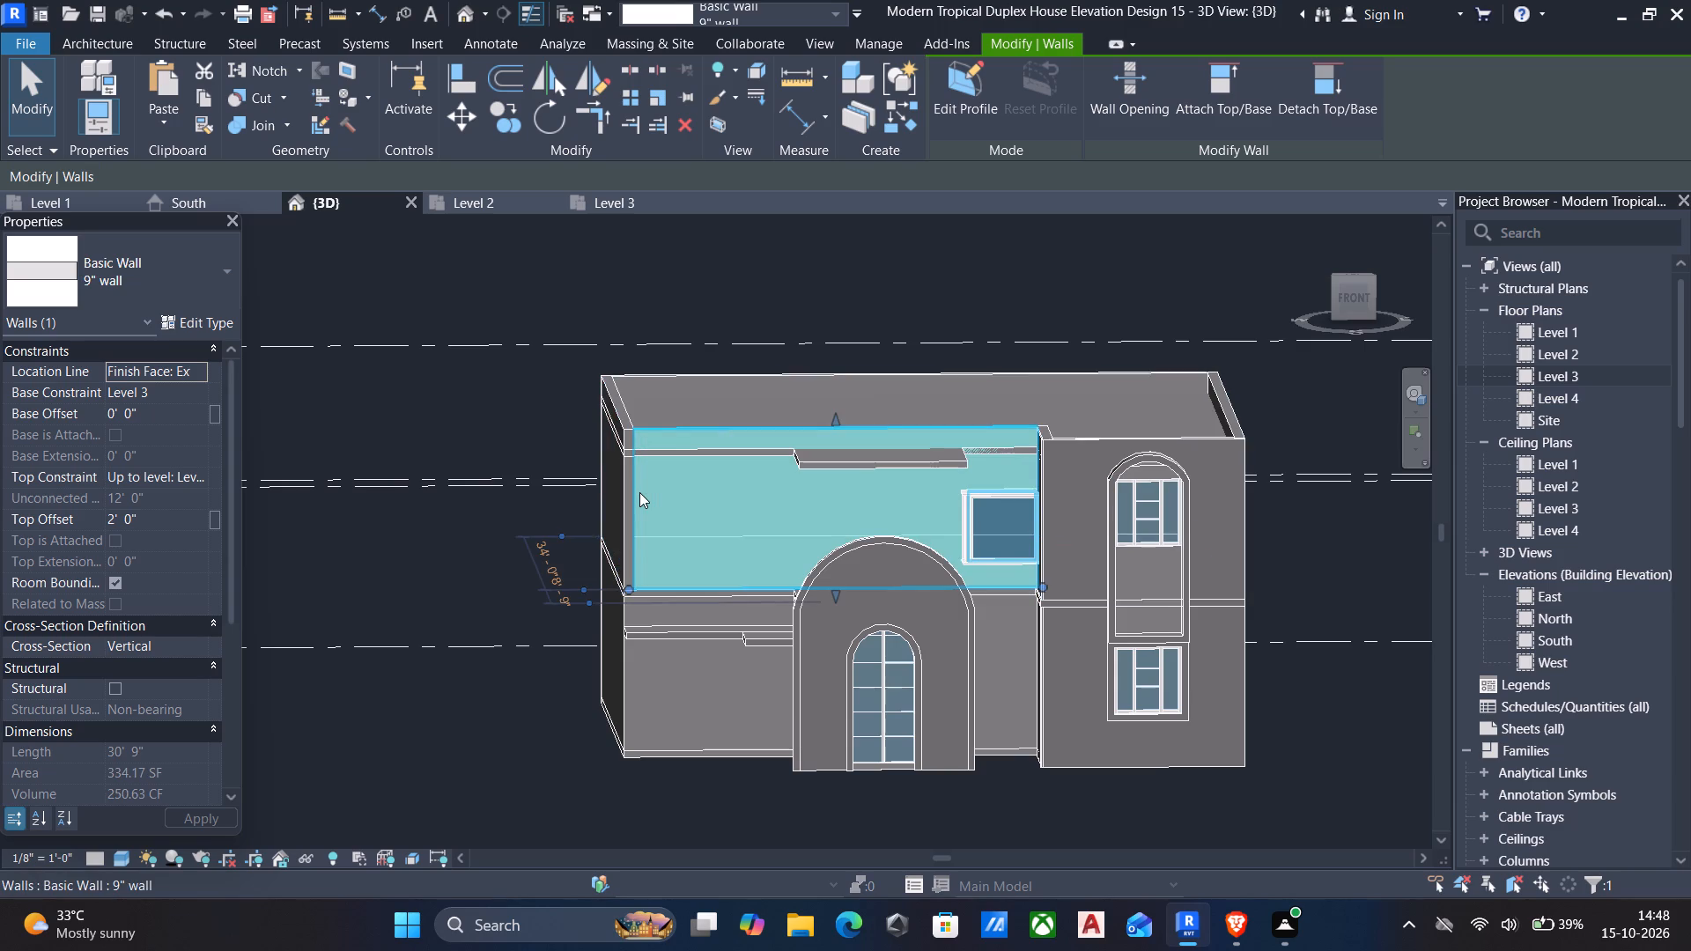
{"action": "left_click", "coordinate": [637, 490]}
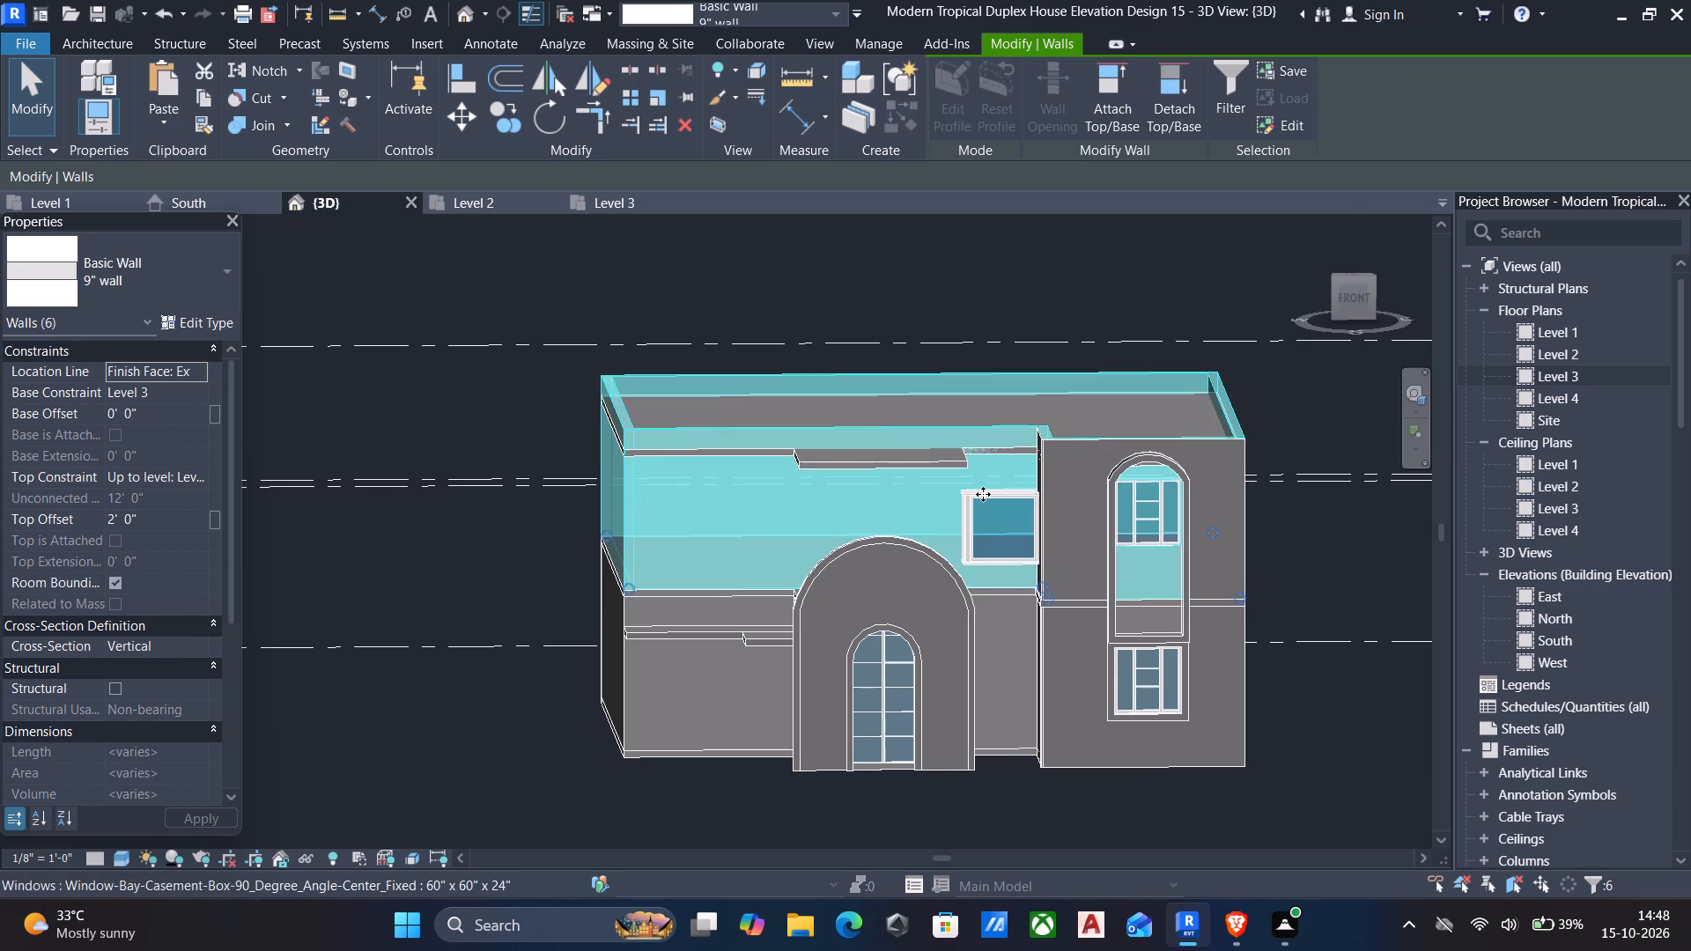